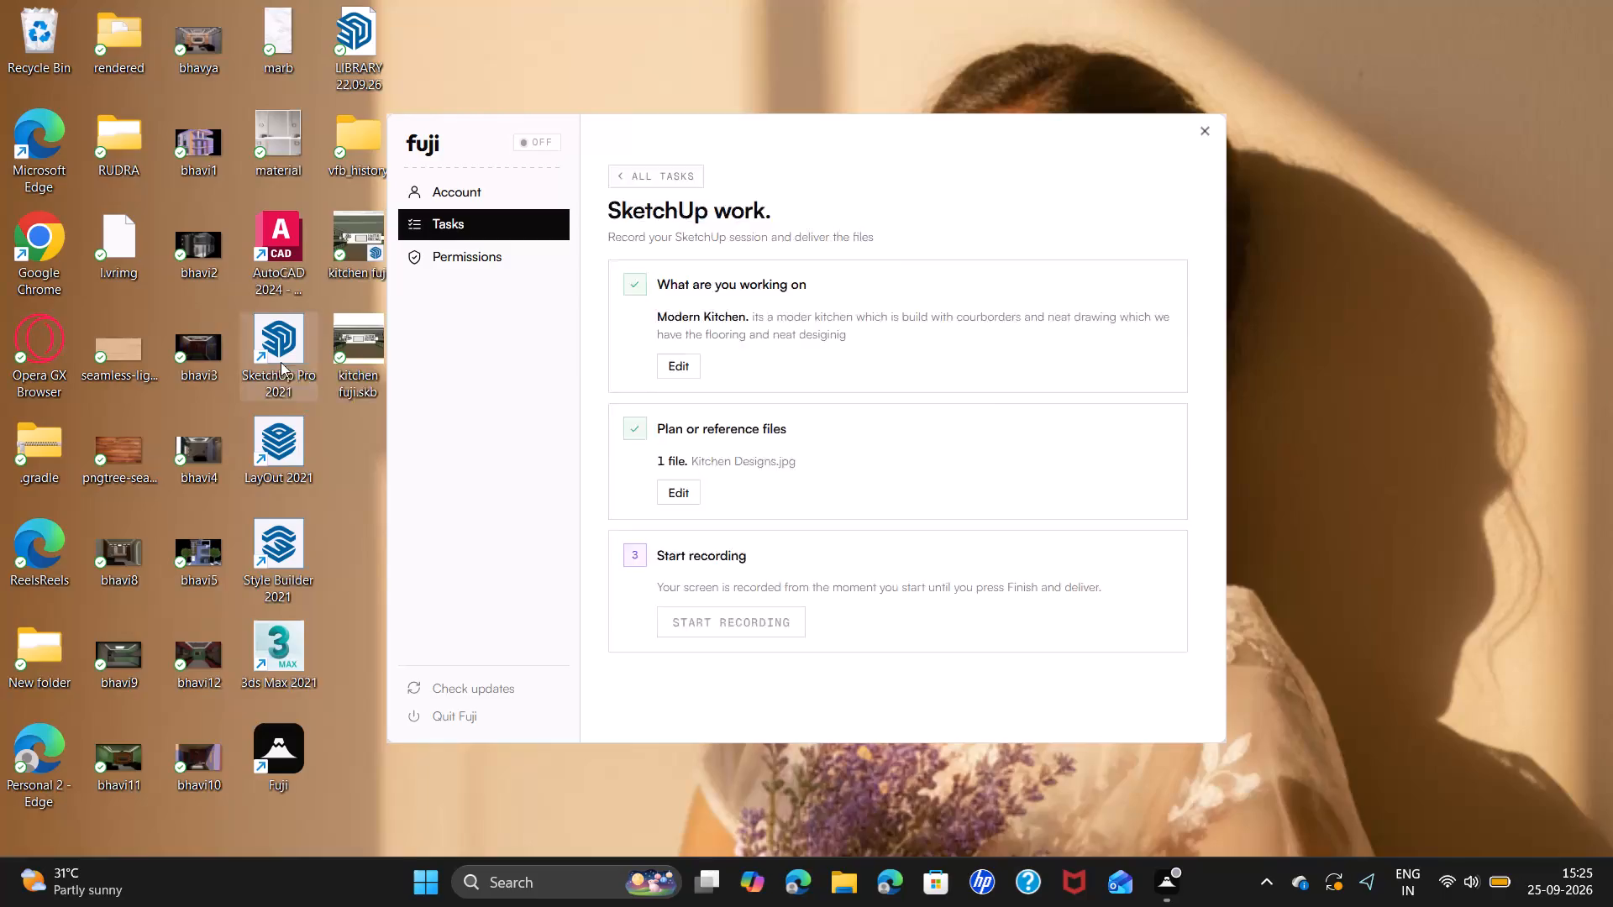
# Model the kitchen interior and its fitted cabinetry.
# Clear the desktop of open windows and switch to the SketchUp welcome window.
pyautogui.click(1606, 871)
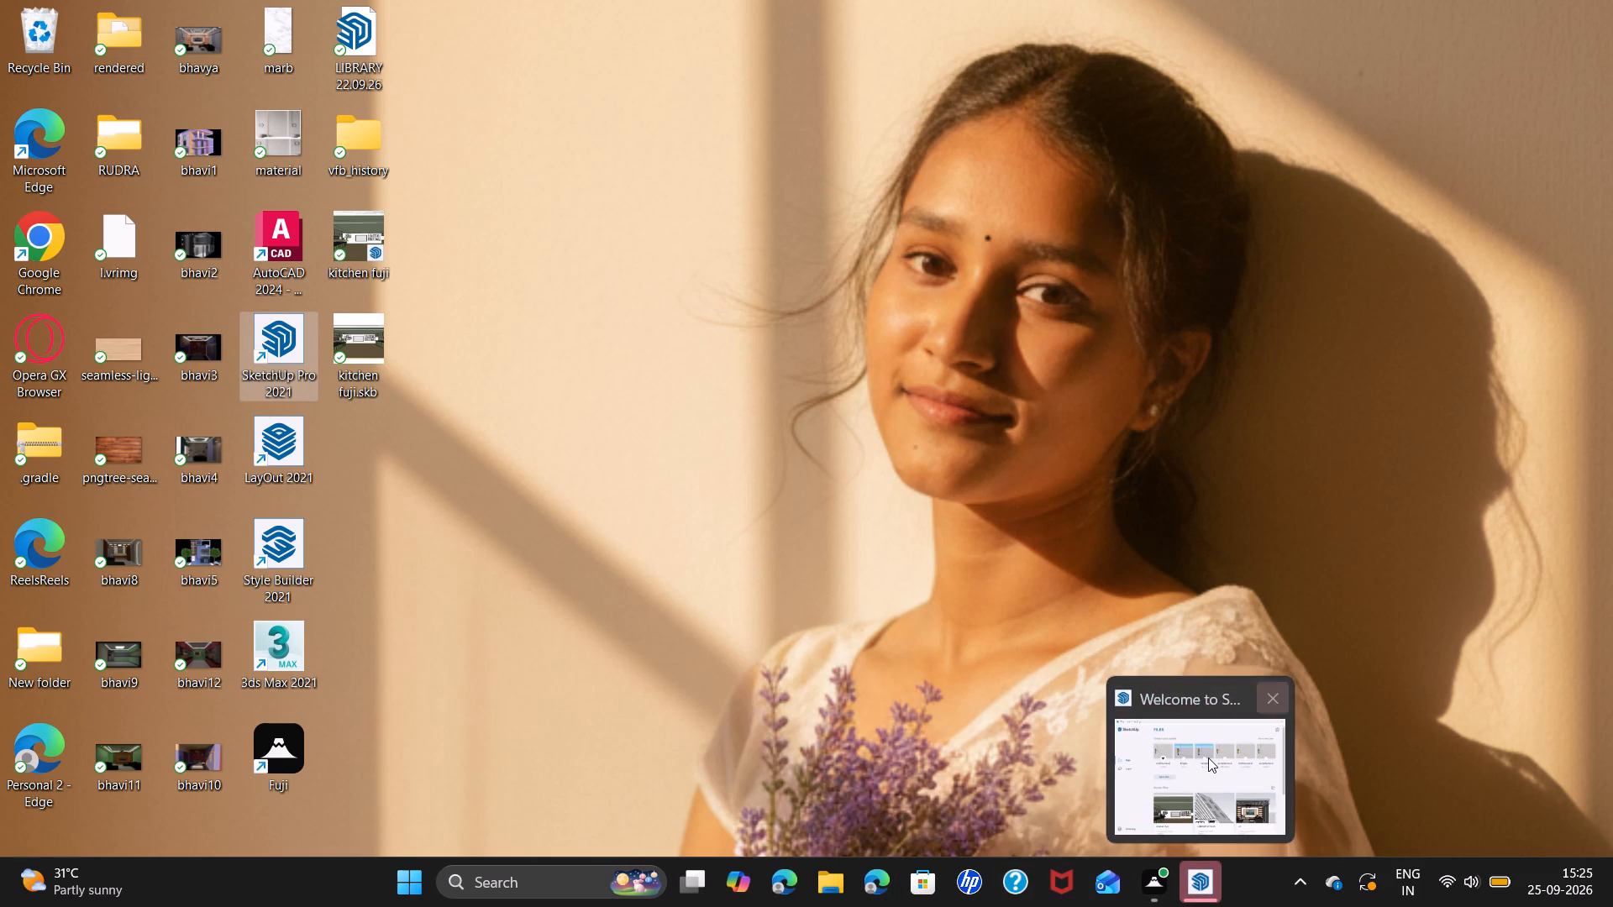
pyautogui.click(1208, 757)
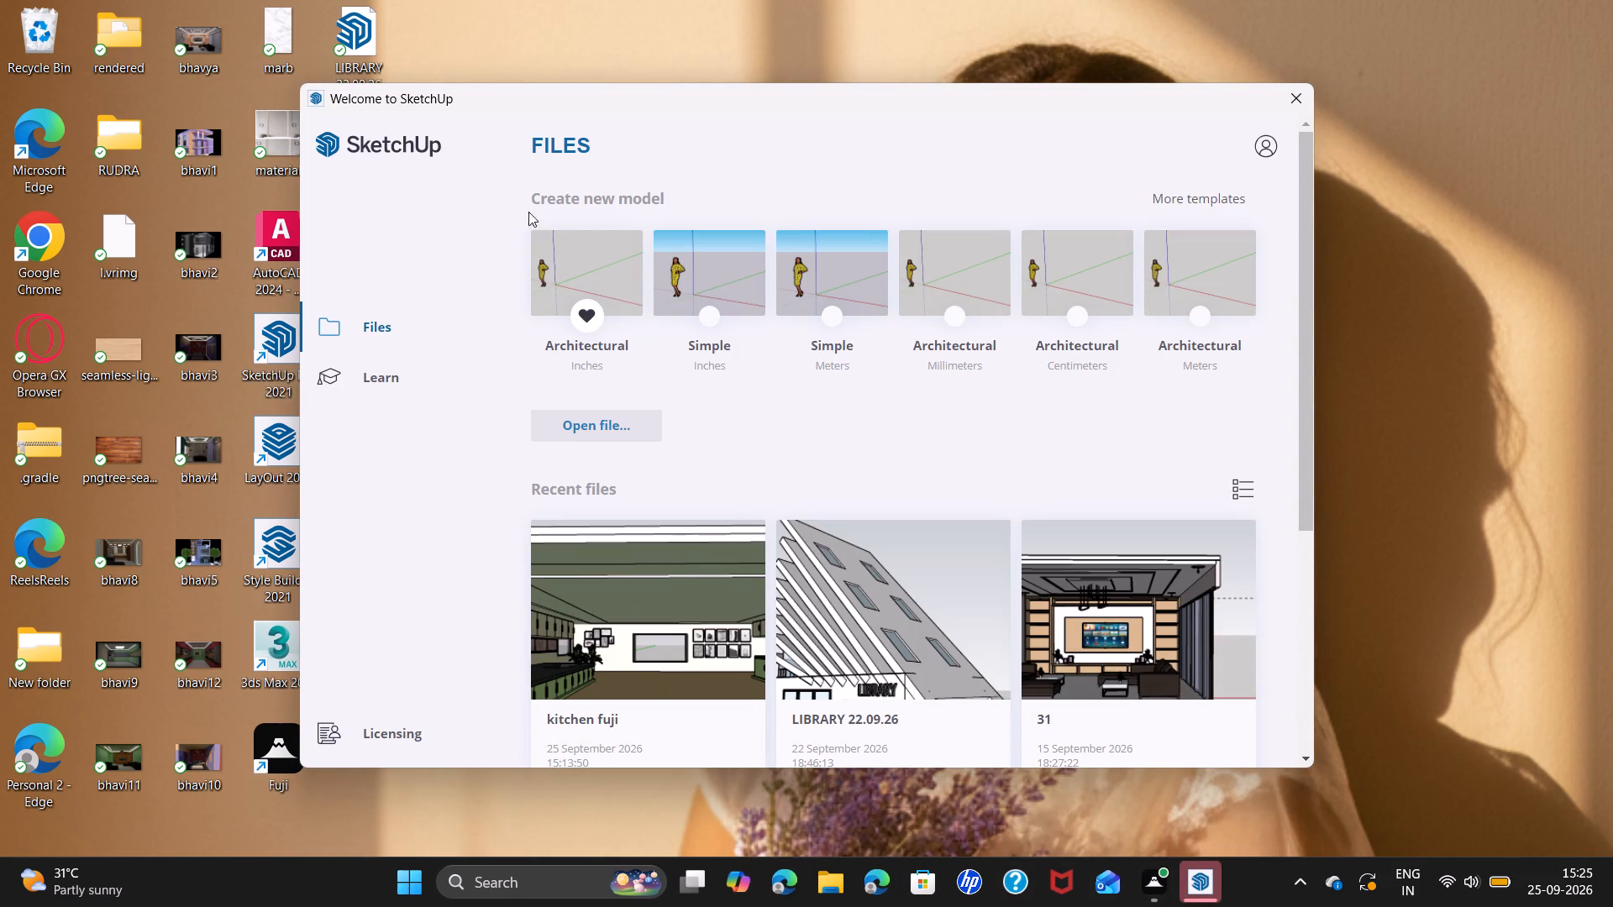
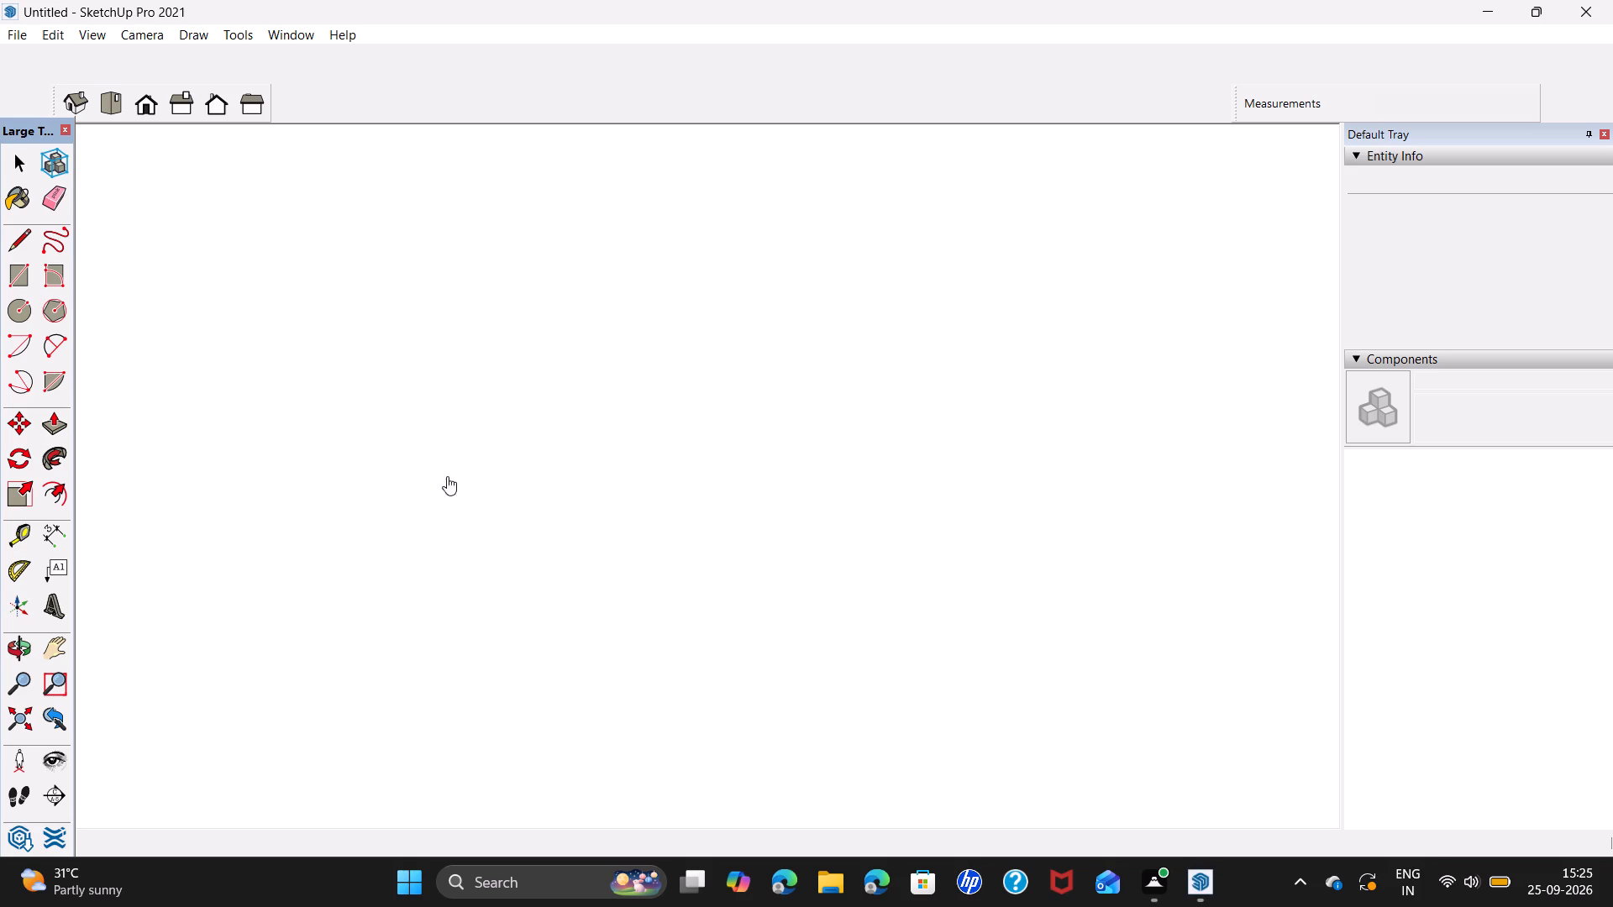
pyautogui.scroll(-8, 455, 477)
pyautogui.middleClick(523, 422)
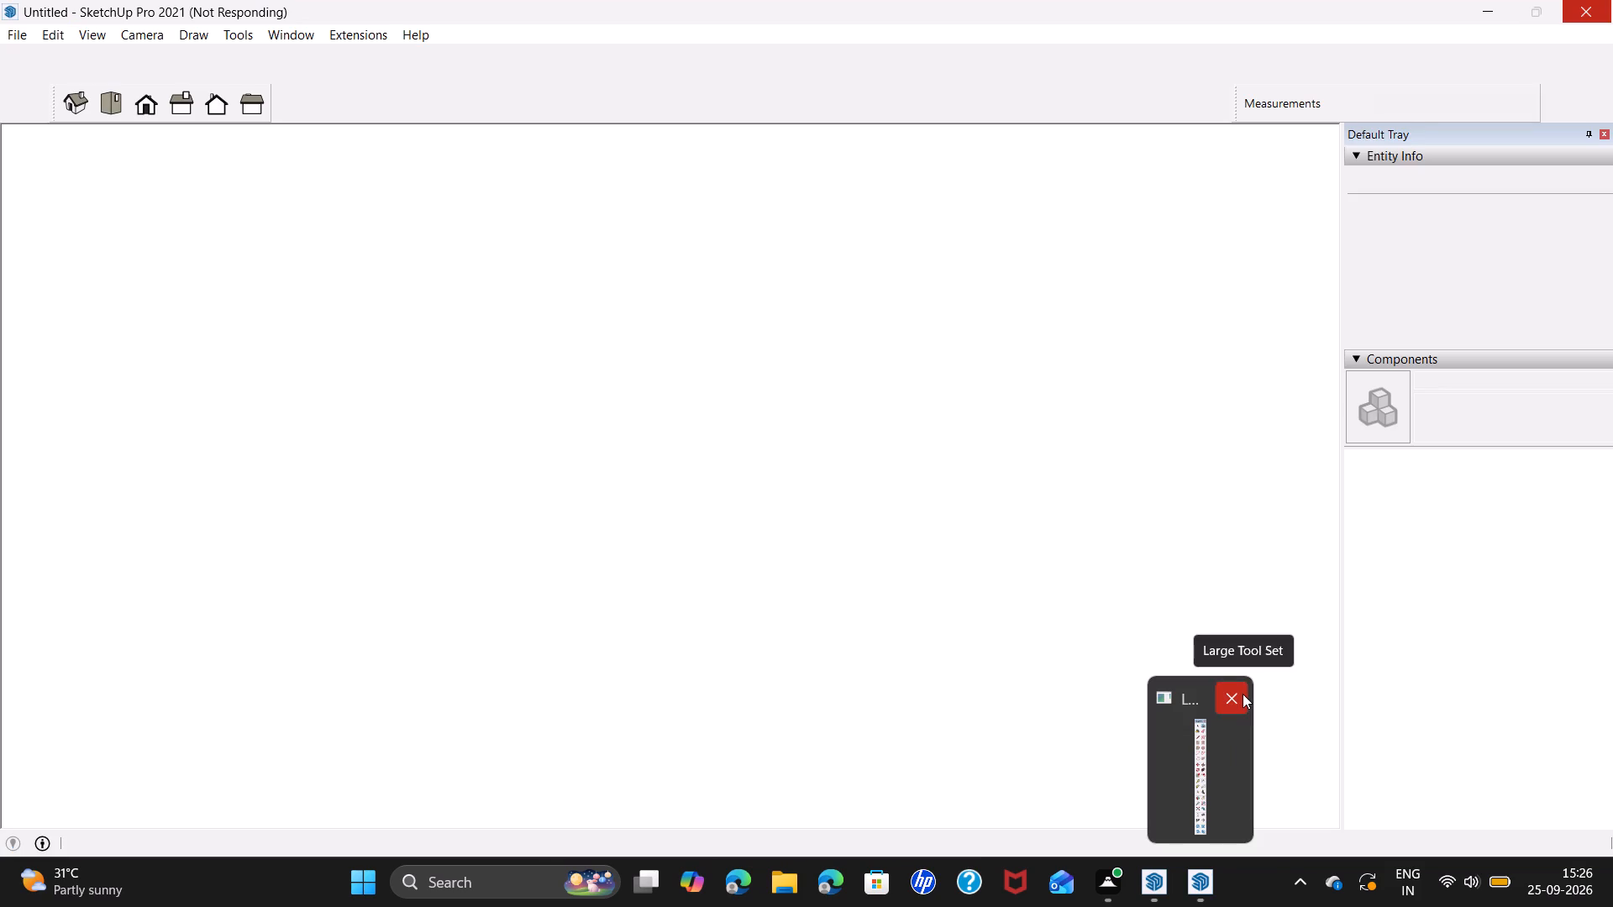
# Close the unresponsive untitled SketchUp session from its Large Tool Set window preview.
pyautogui.click(1243, 694)
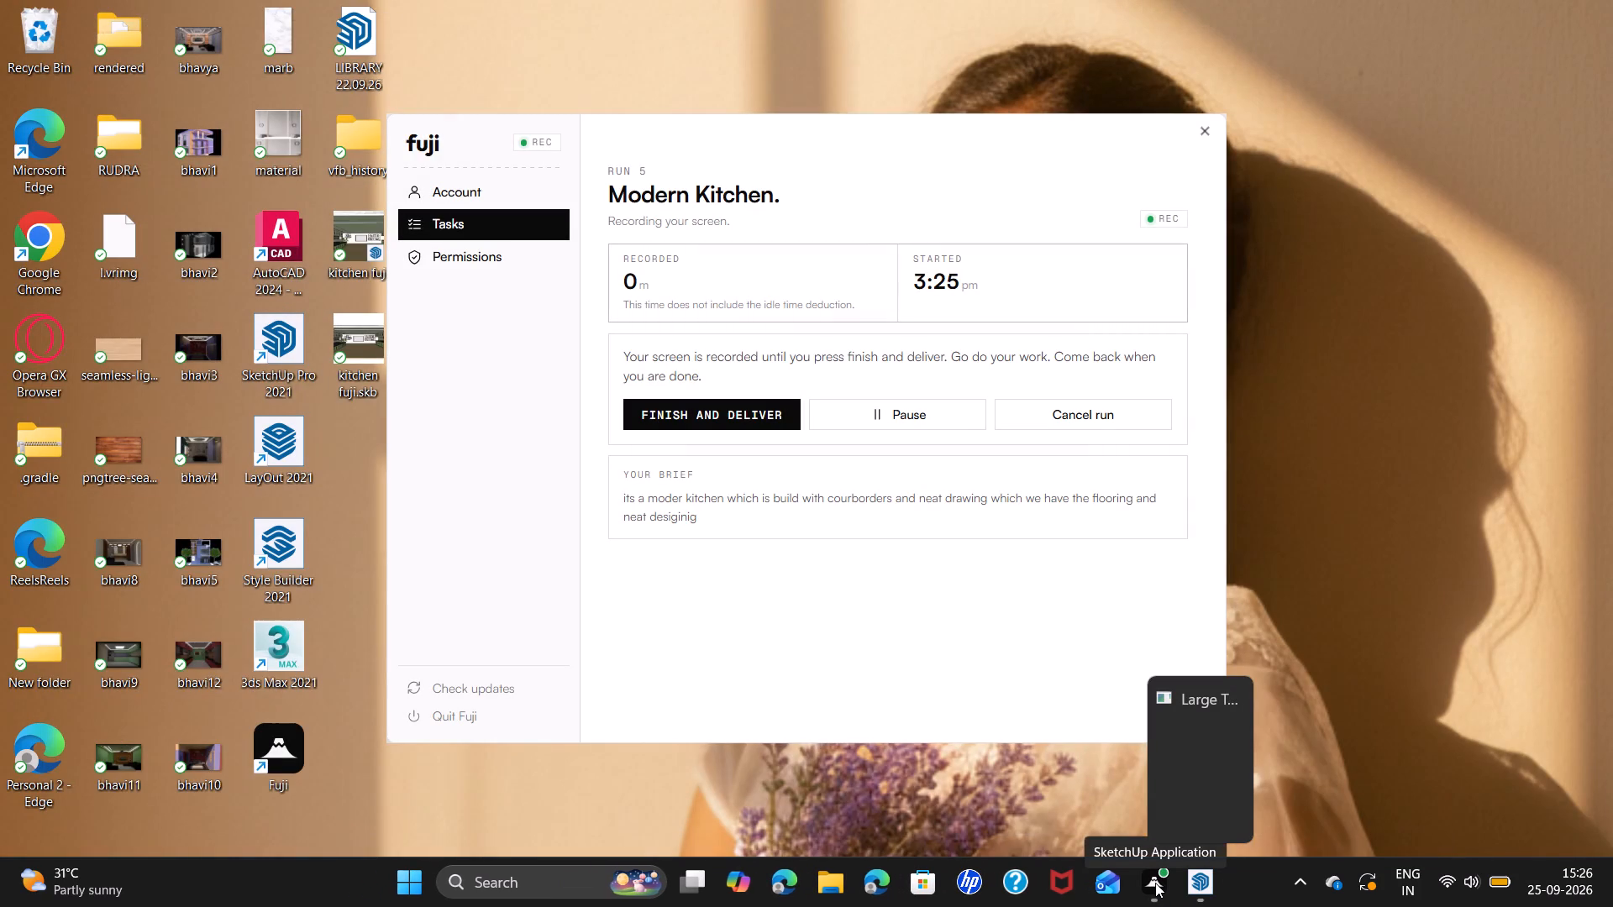
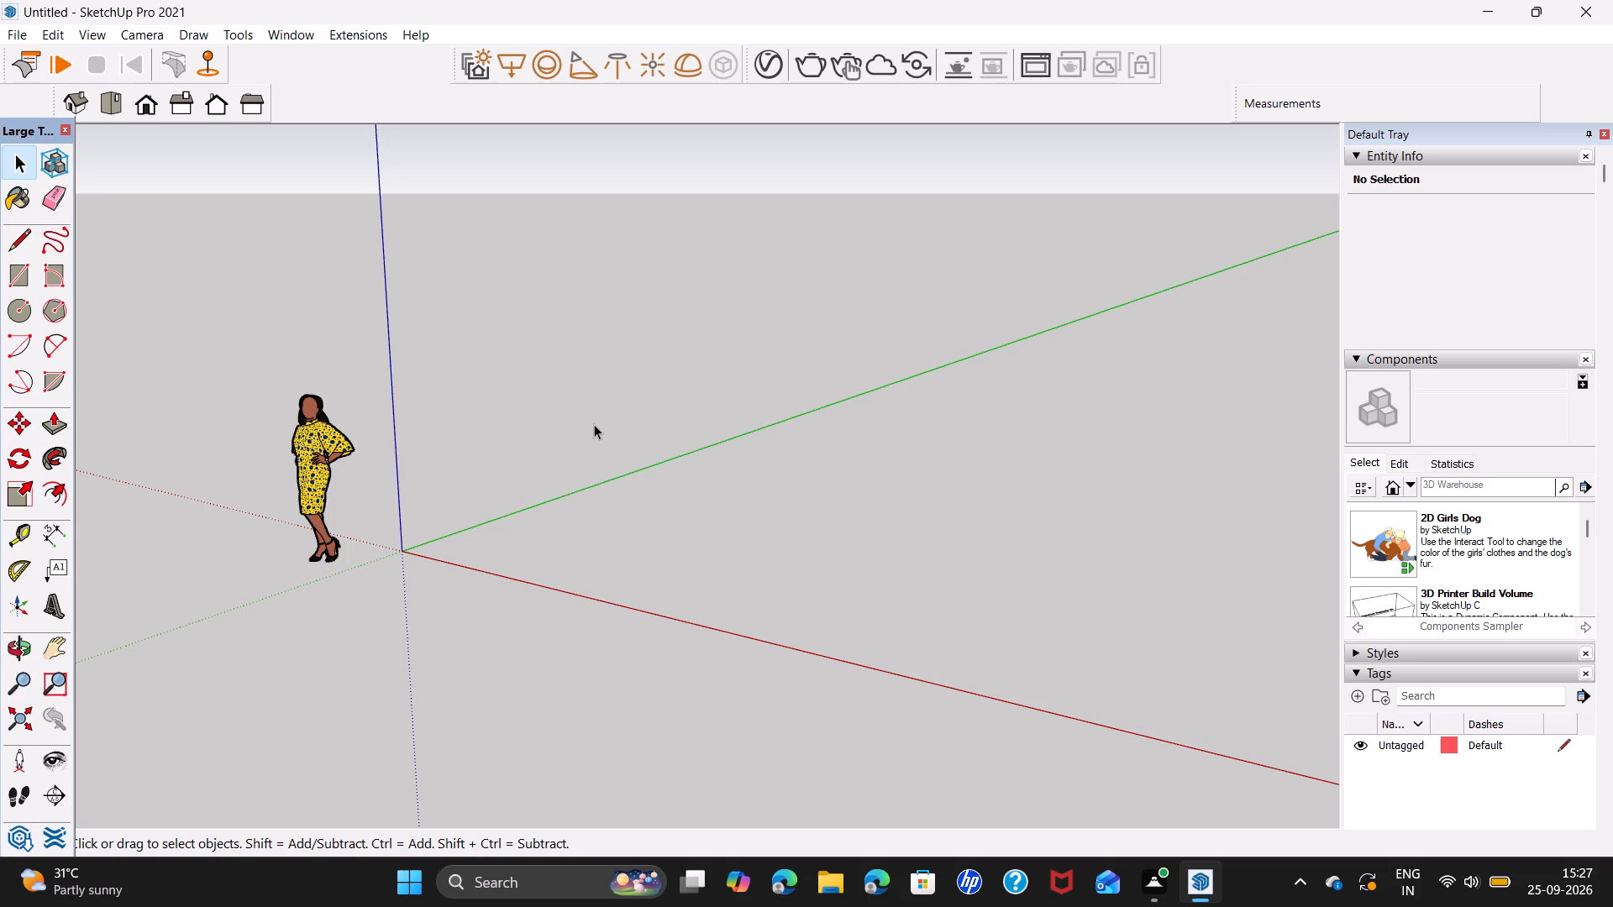
# Draw a floor rectangle about 14' 4 3/4" square on the ground beside the origin.
pyautogui.moveTo(528, 577); pyautogui.dragTo(556, 576, button='middle')
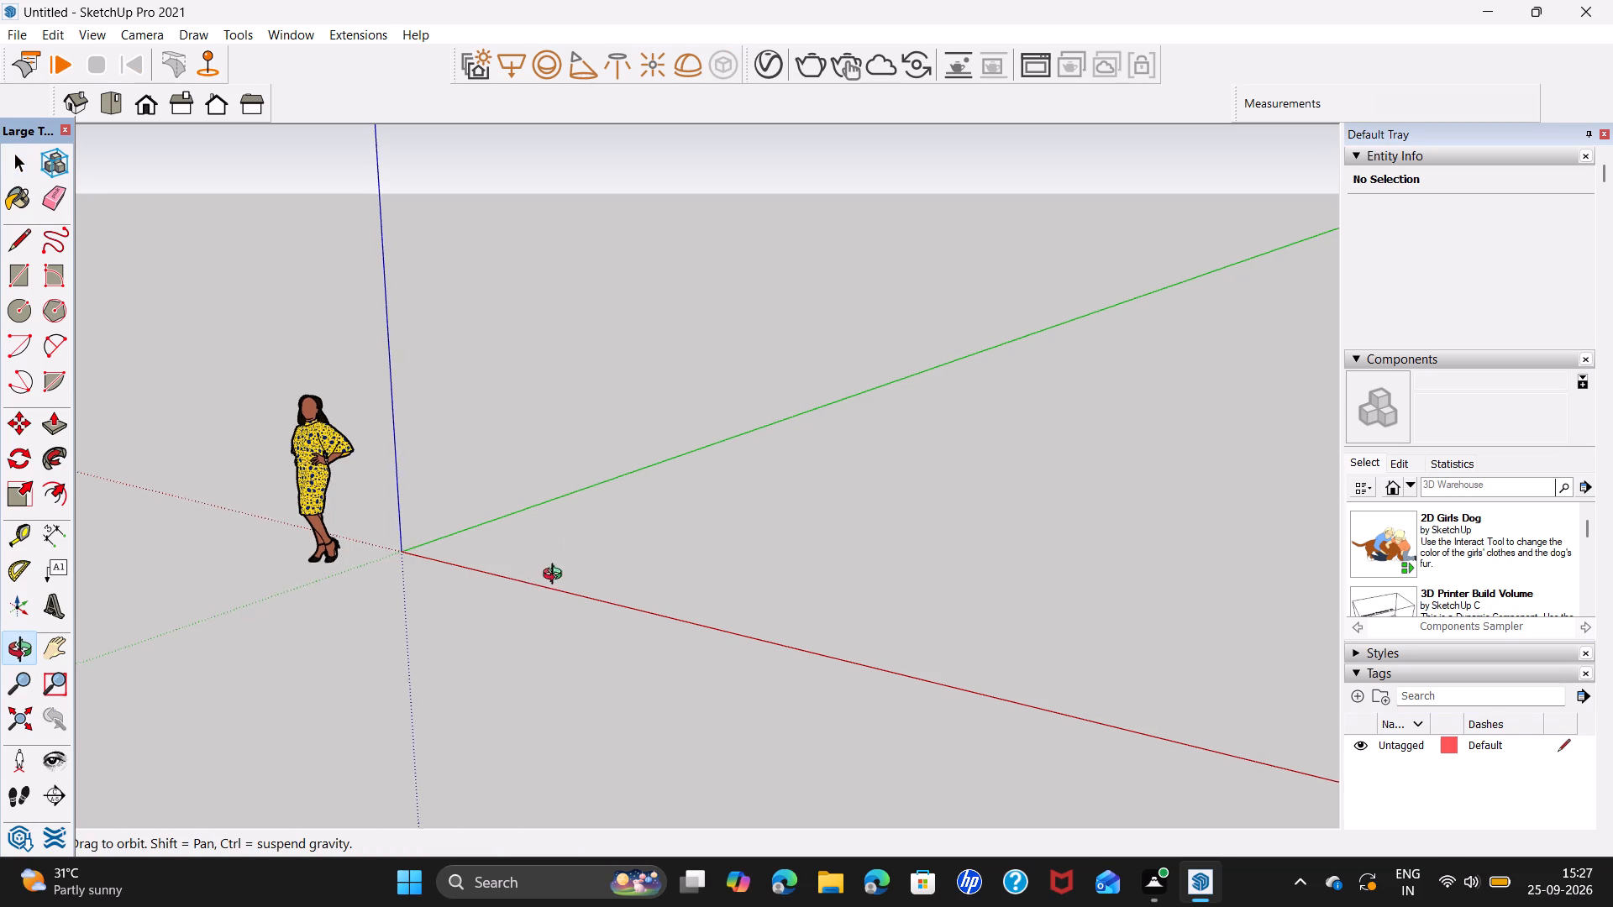
pyautogui.moveTo(556, 576); pyautogui.dragTo(775, 561, button='middle')
pyautogui.scroll(5, 550, 537)
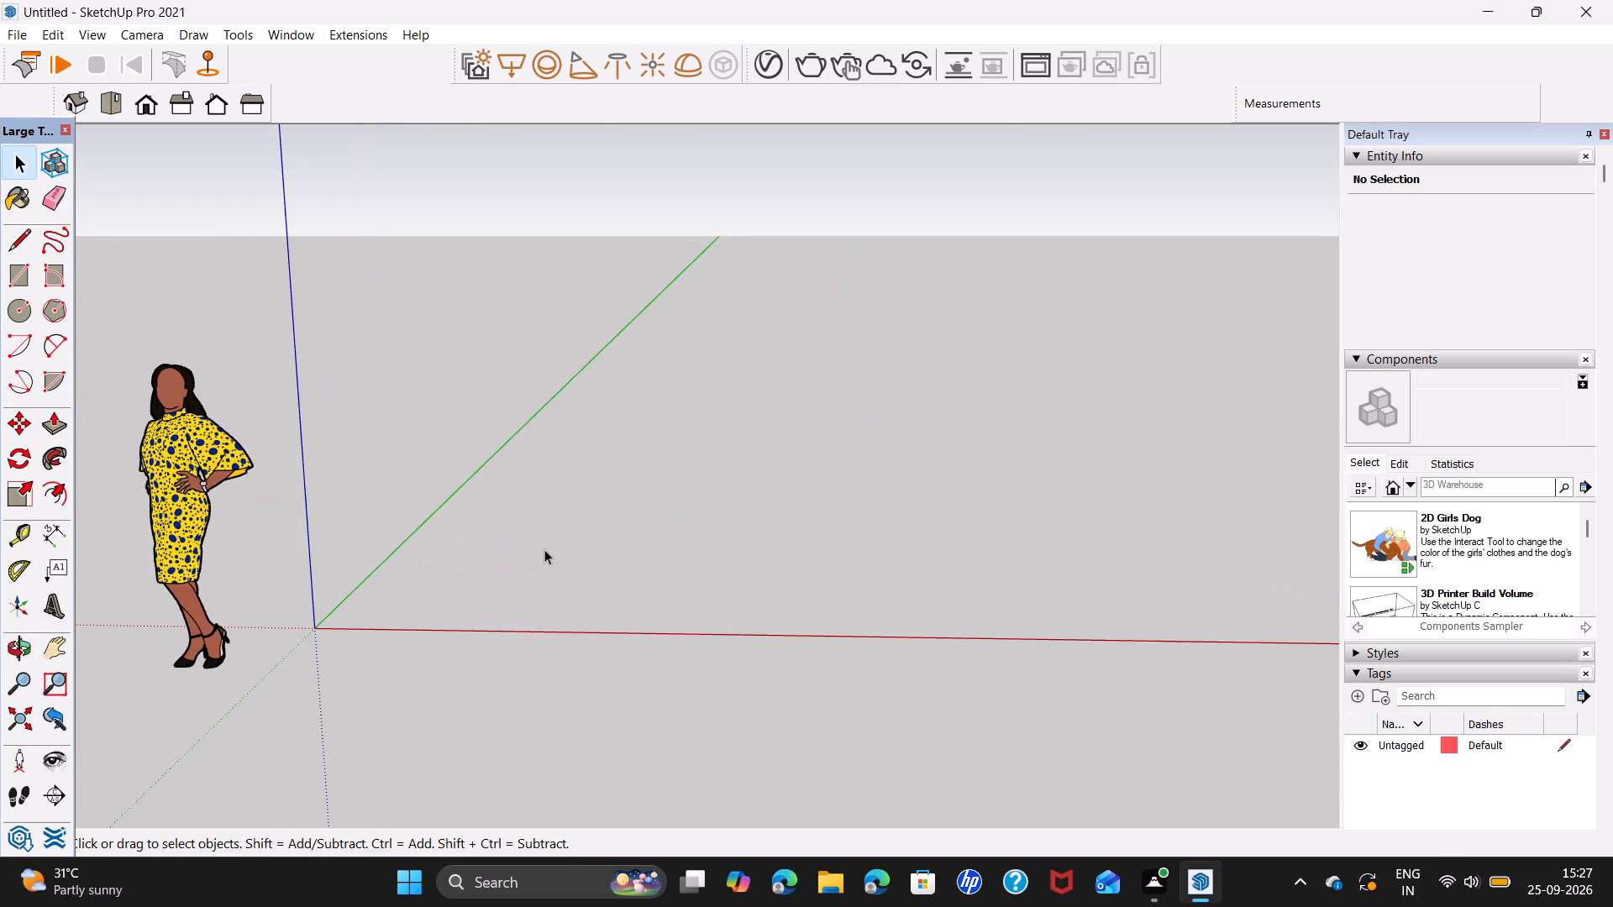
pyautogui.moveTo(543, 553); pyautogui.dragTo(617, 501, button='middle')
pyautogui.scroll(1, 626, 544)
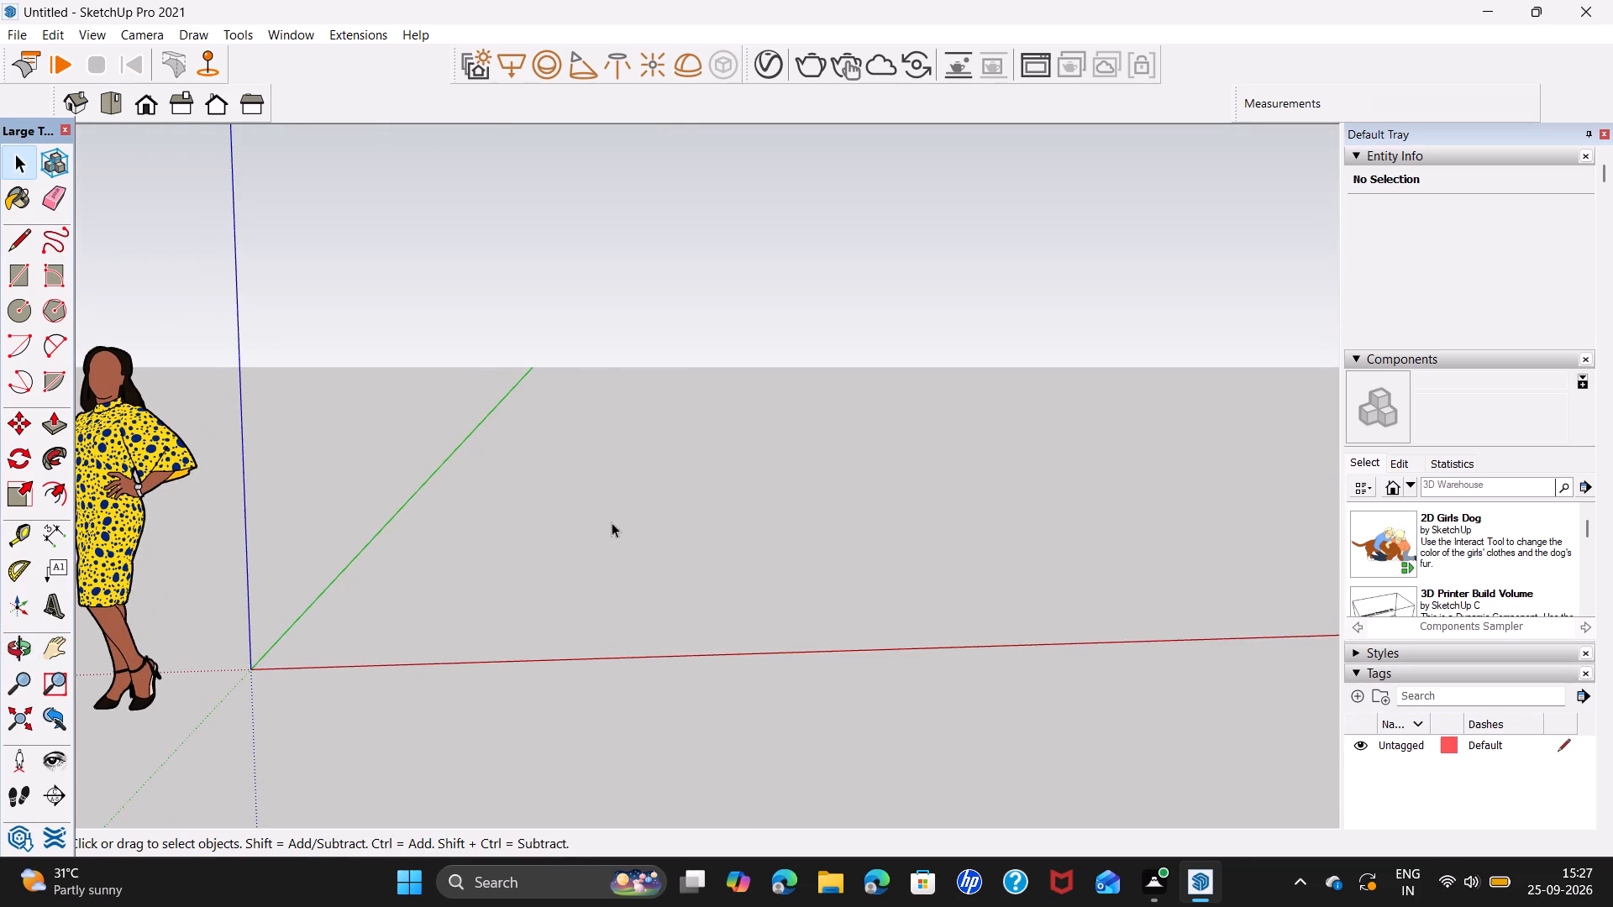
pyautogui.moveTo(627, 521); pyautogui.dragTo(575, 599, button='middle')
pyautogui.moveTo(749, 594); pyautogui.dragTo(730, 599, button='middle')
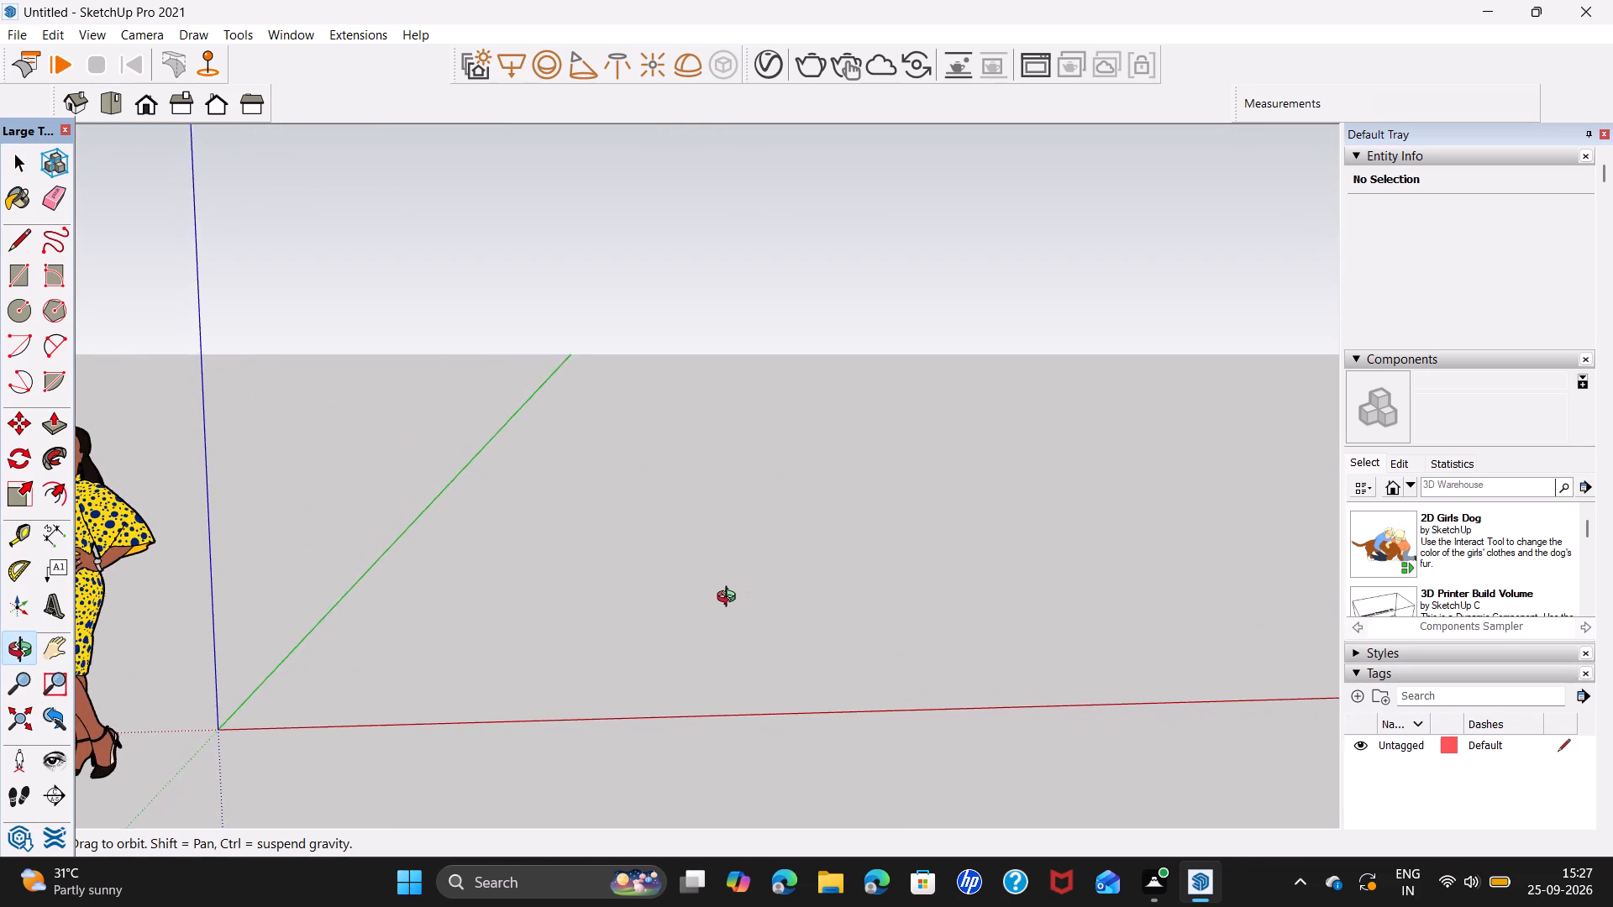
pyautogui.moveTo(730, 599); pyautogui.dragTo(703, 606, button='middle')
pyautogui.scroll(3, 606, 599)
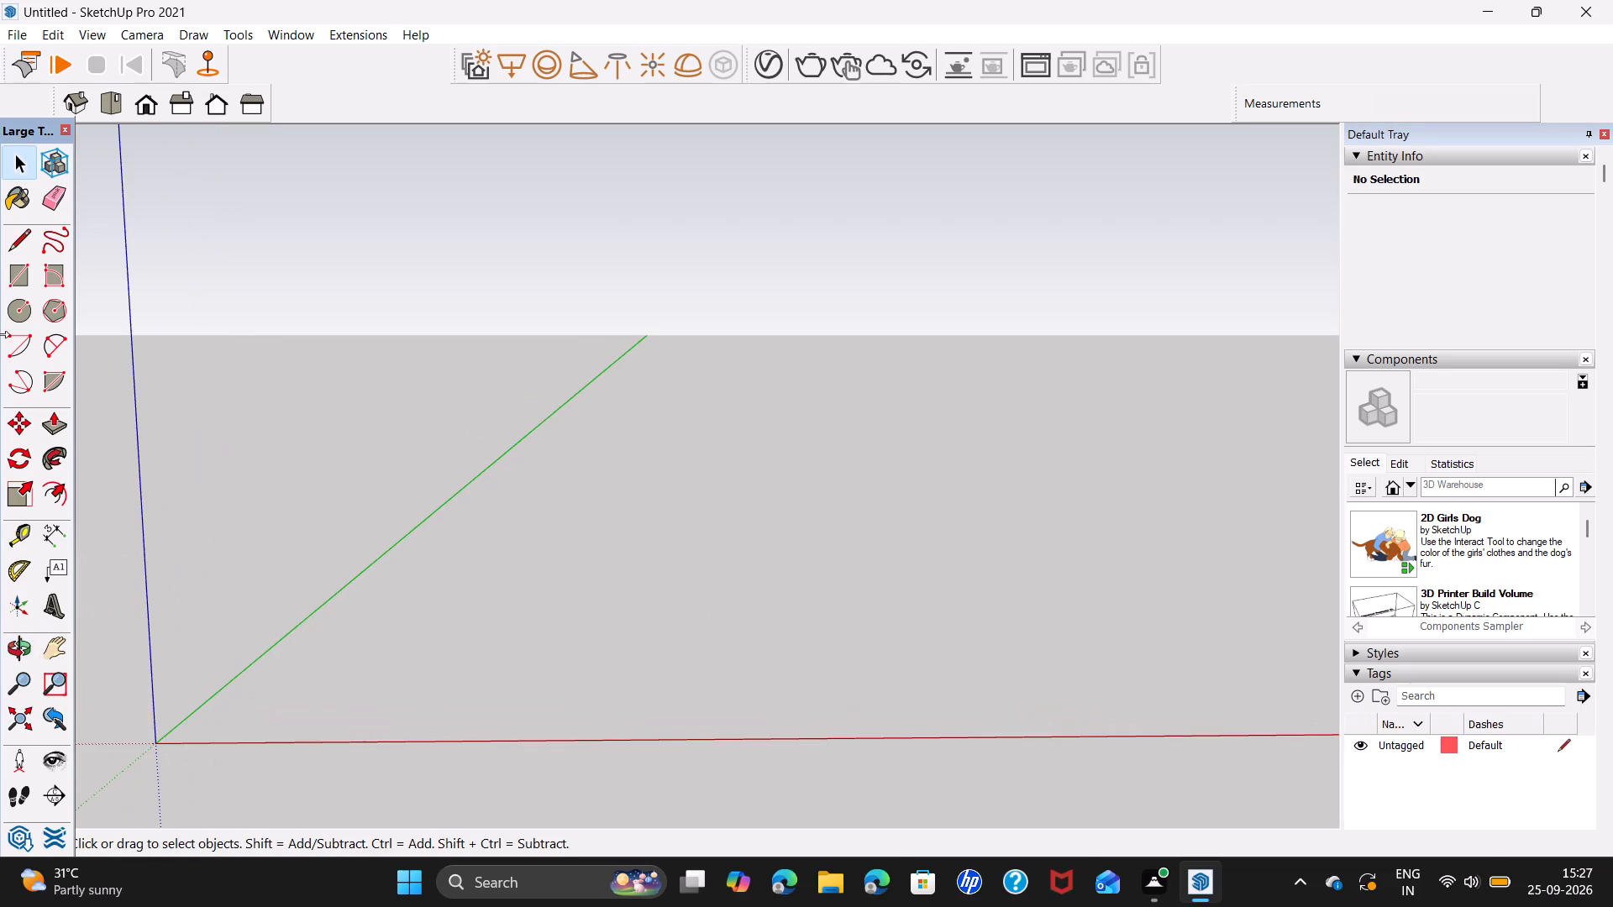
pyautogui.click(24, 282)
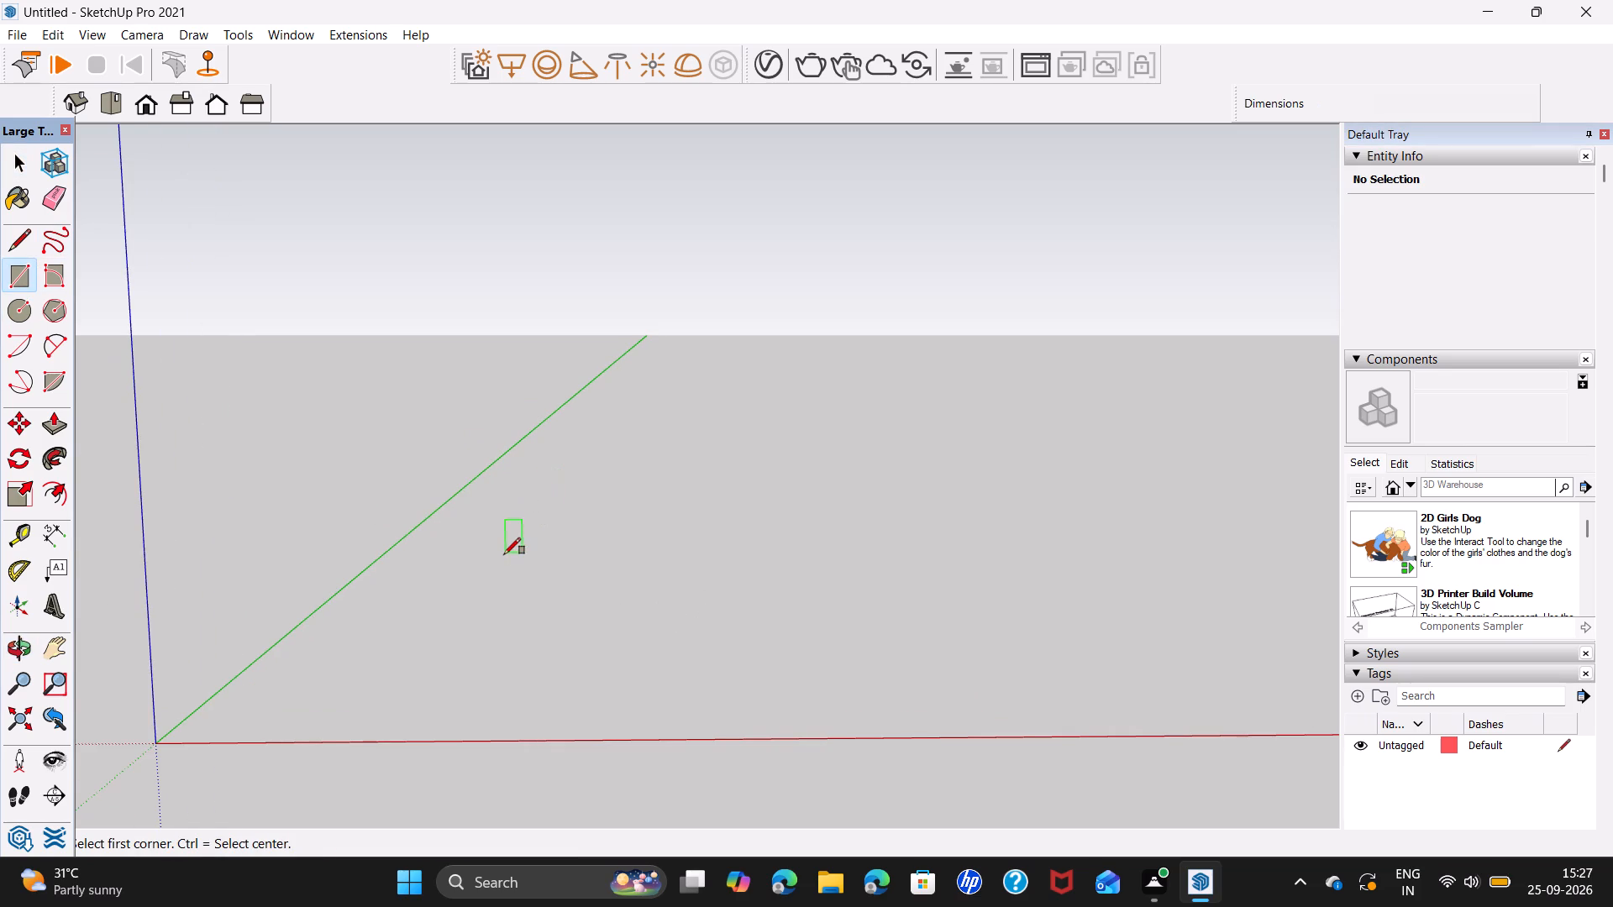
pyautogui.moveTo(504, 554); pyautogui.dragTo(494, 593, button='middle')
pyautogui.click(502, 488)
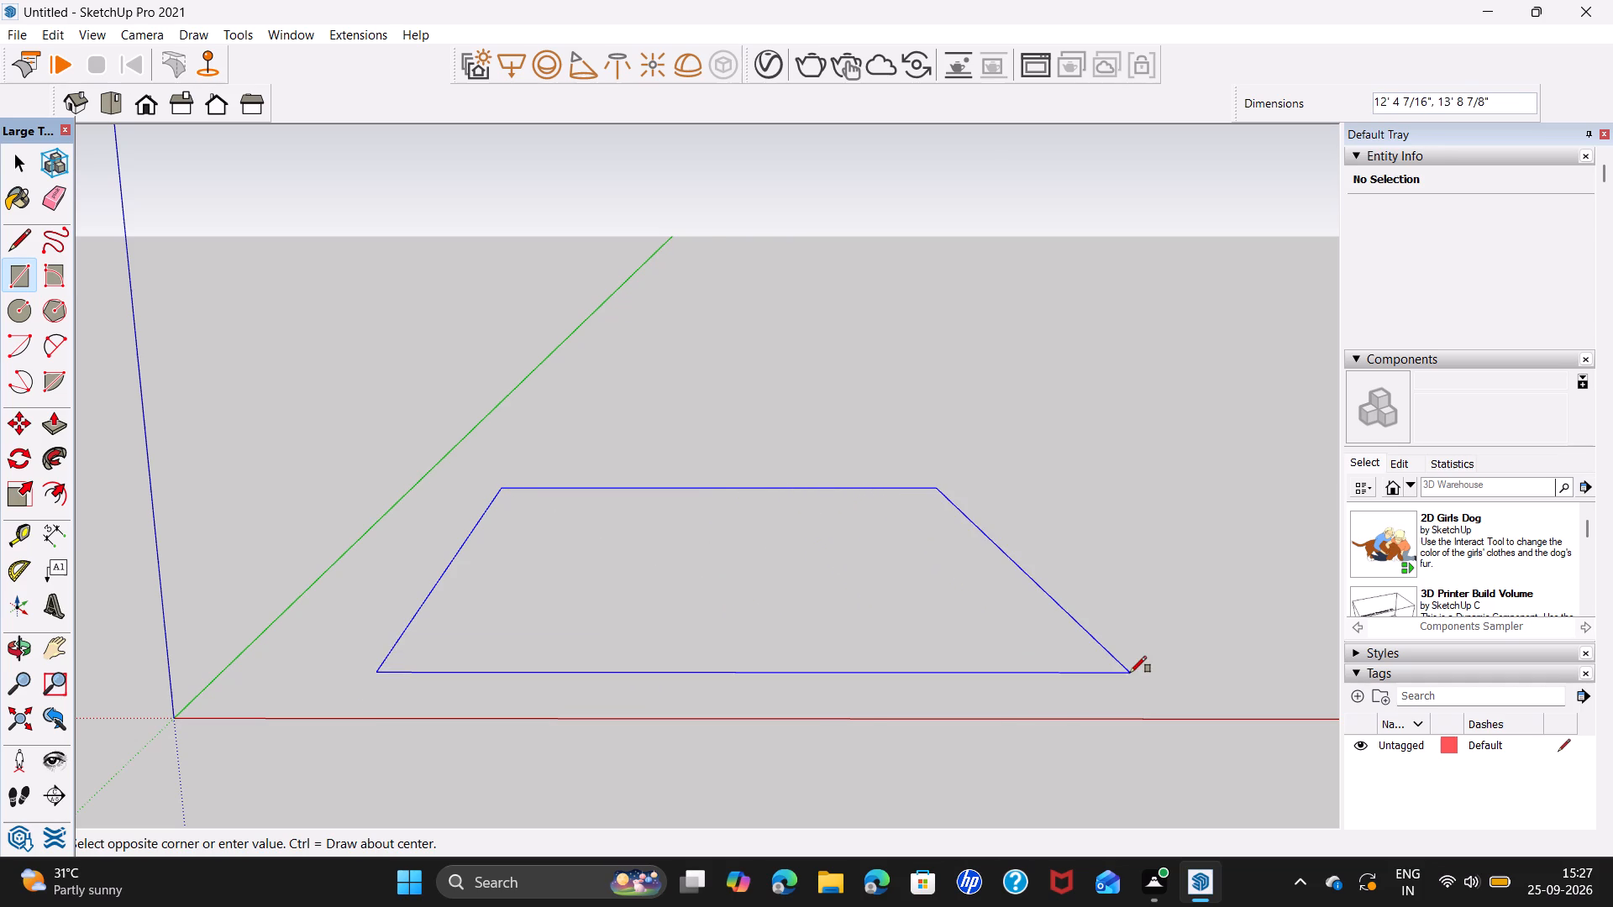
pyautogui.click(1277, 690)
pyautogui.press('space')
# Reverse the orientation of the floor rectangle's face.
pyautogui.rightClick(875, 693)
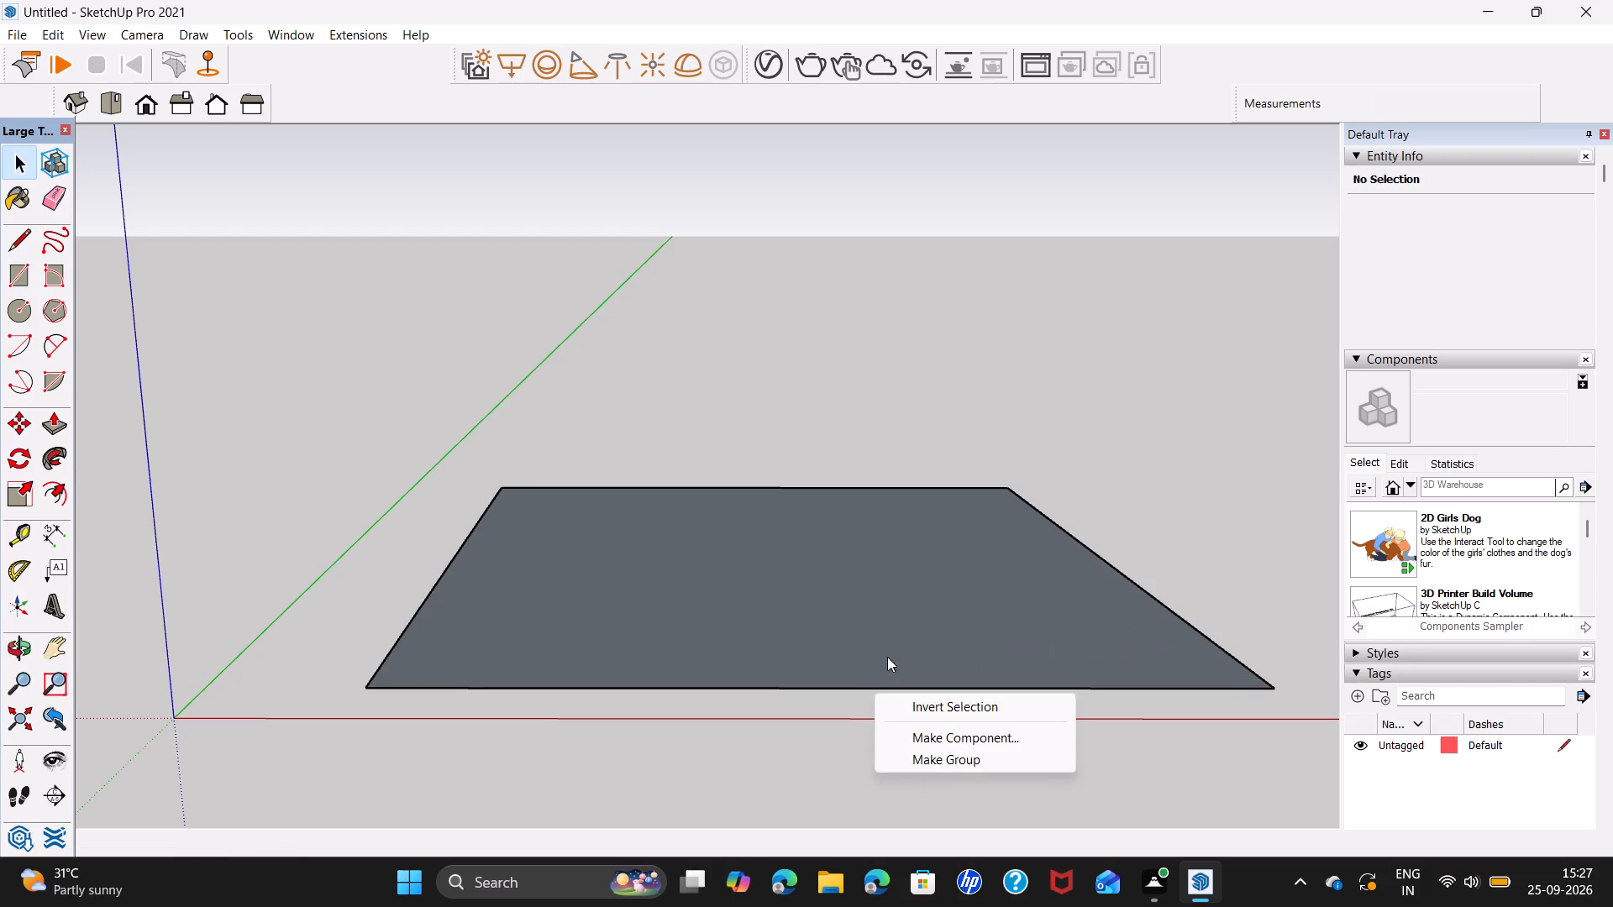
pyautogui.rightClick(890, 653)
pyautogui.click(984, 495)
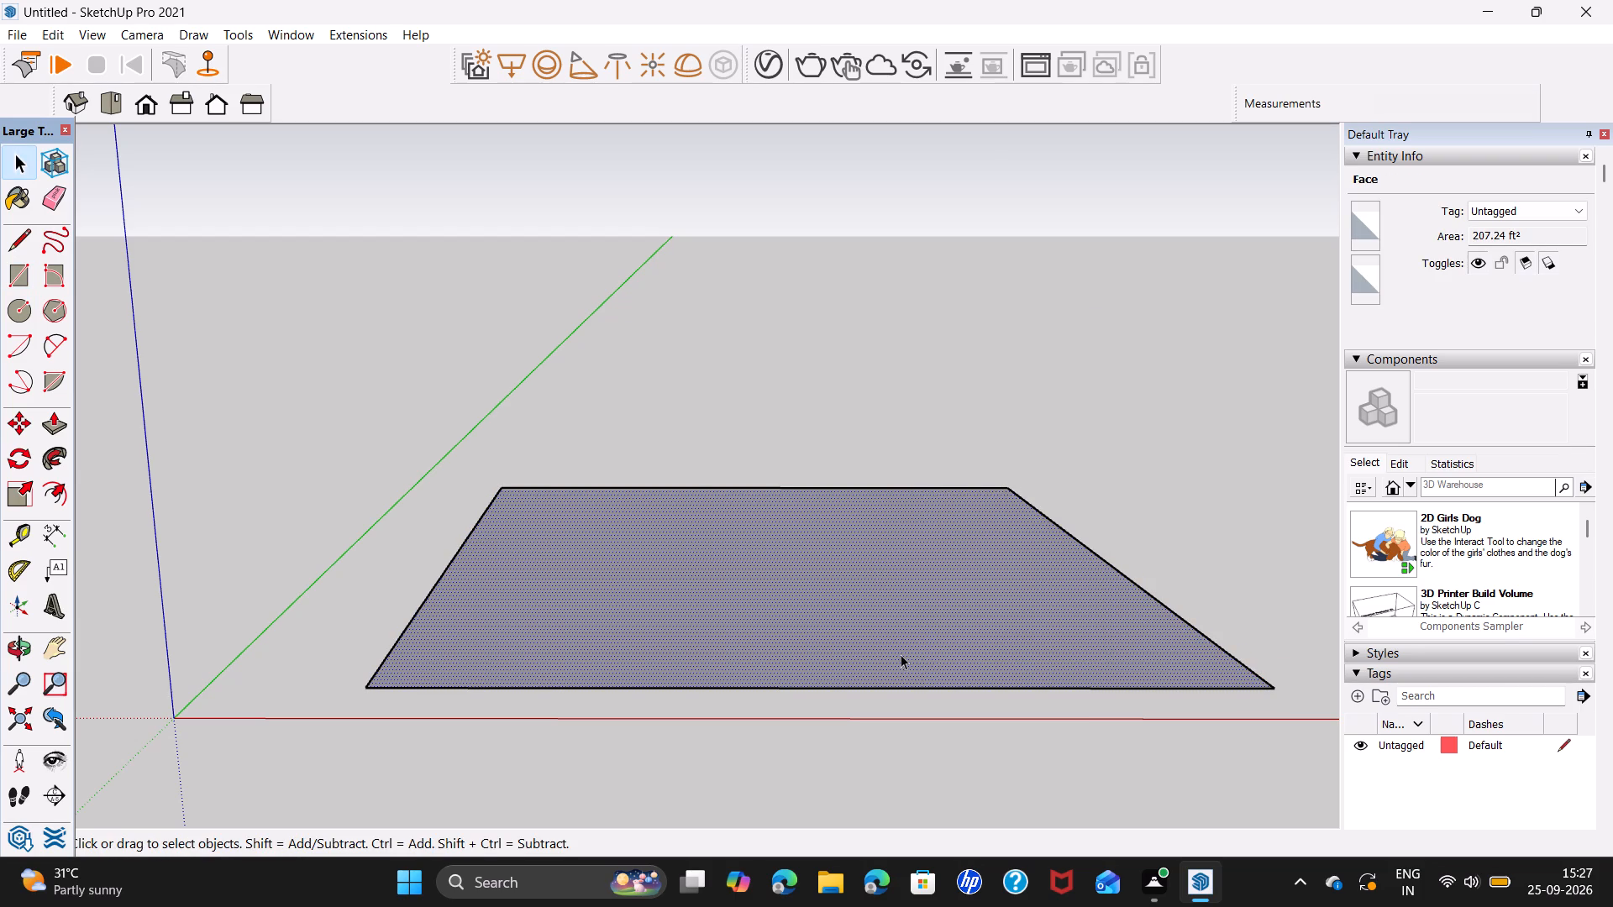
# Push/Pull the floor face upward by 4" to form a slab.
pyautogui.press('p')
pyautogui.click(901, 654)
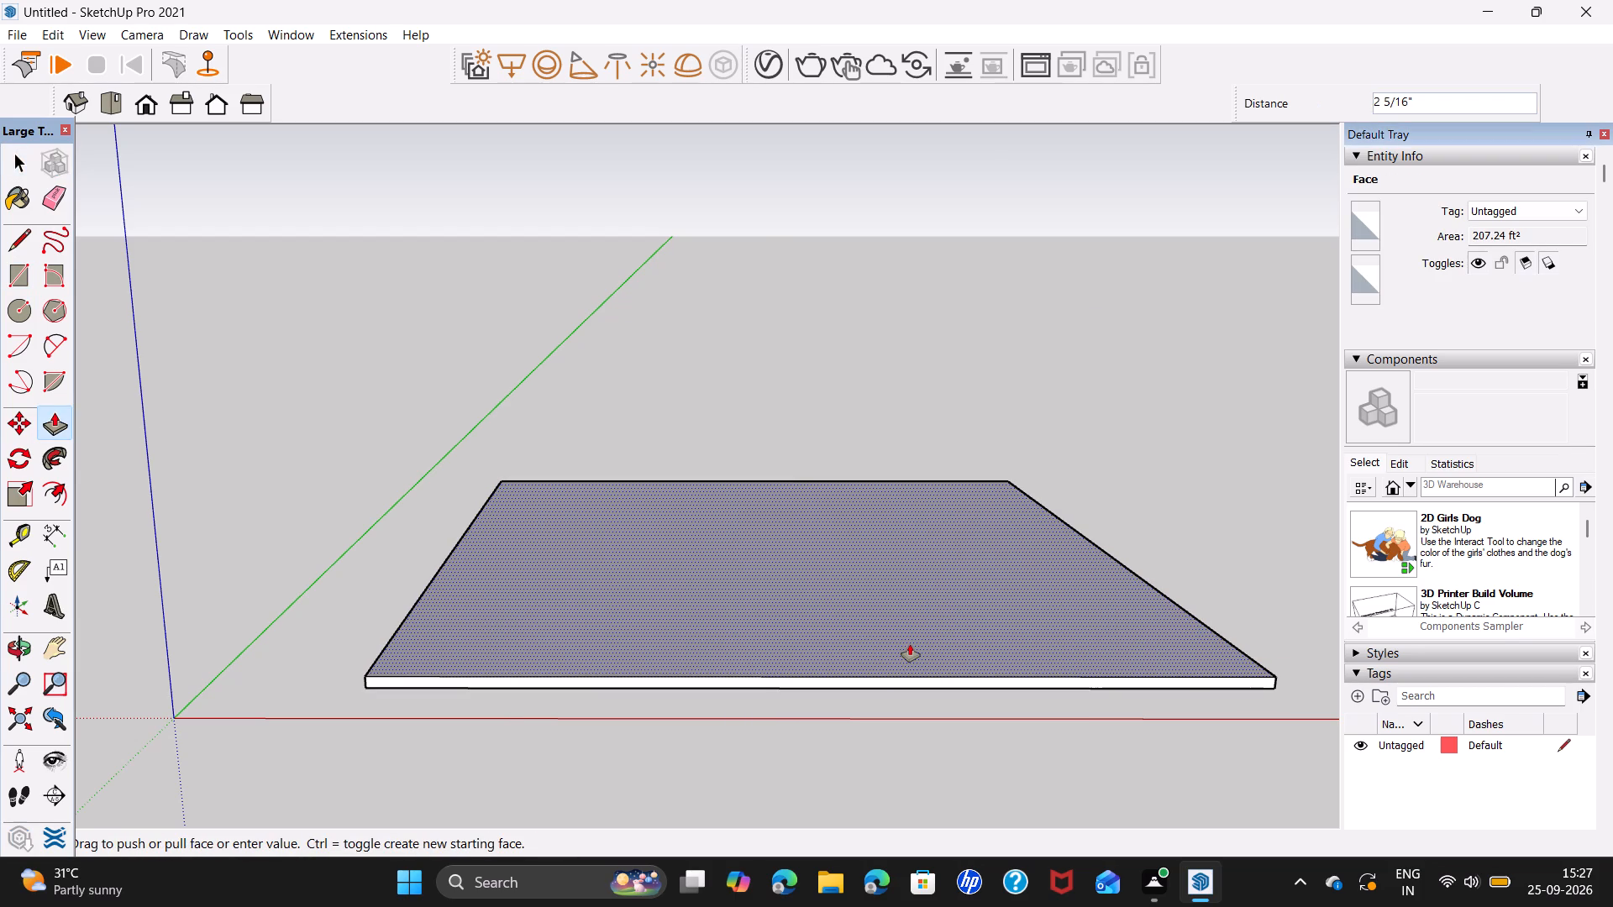
pyautogui.press('4')
pyautogui.press('Return')
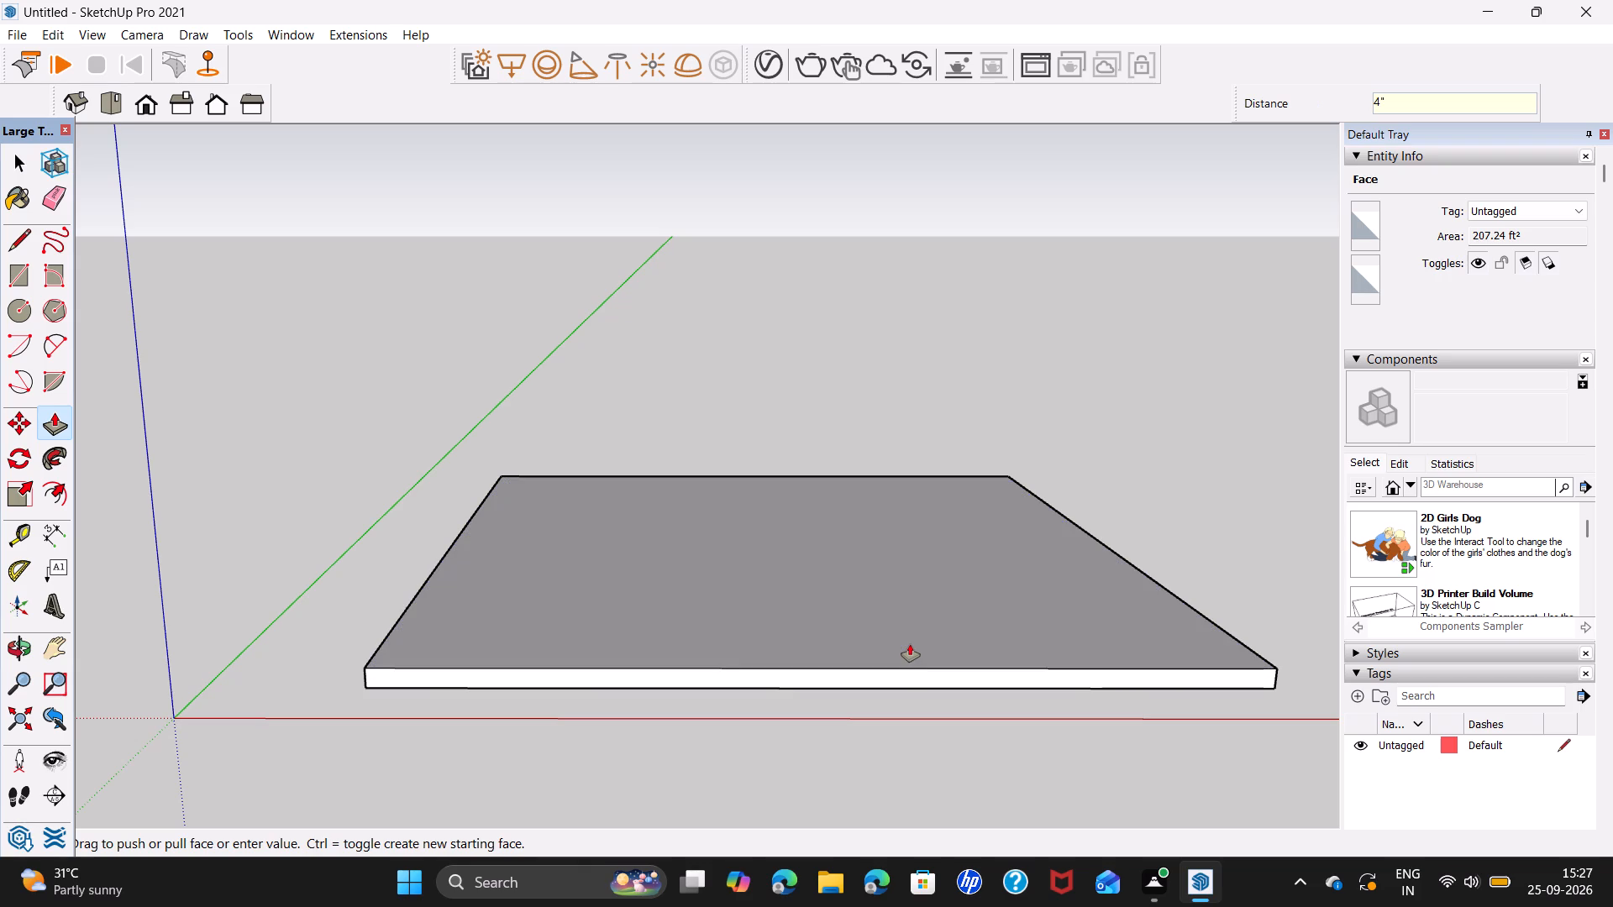
# Select the whole floor slab, reverse all of its faces at once, and clear the selection.
pyautogui.press('space')
pyautogui.tripleClick(910, 644)
pyautogui.rightClick(910, 644)
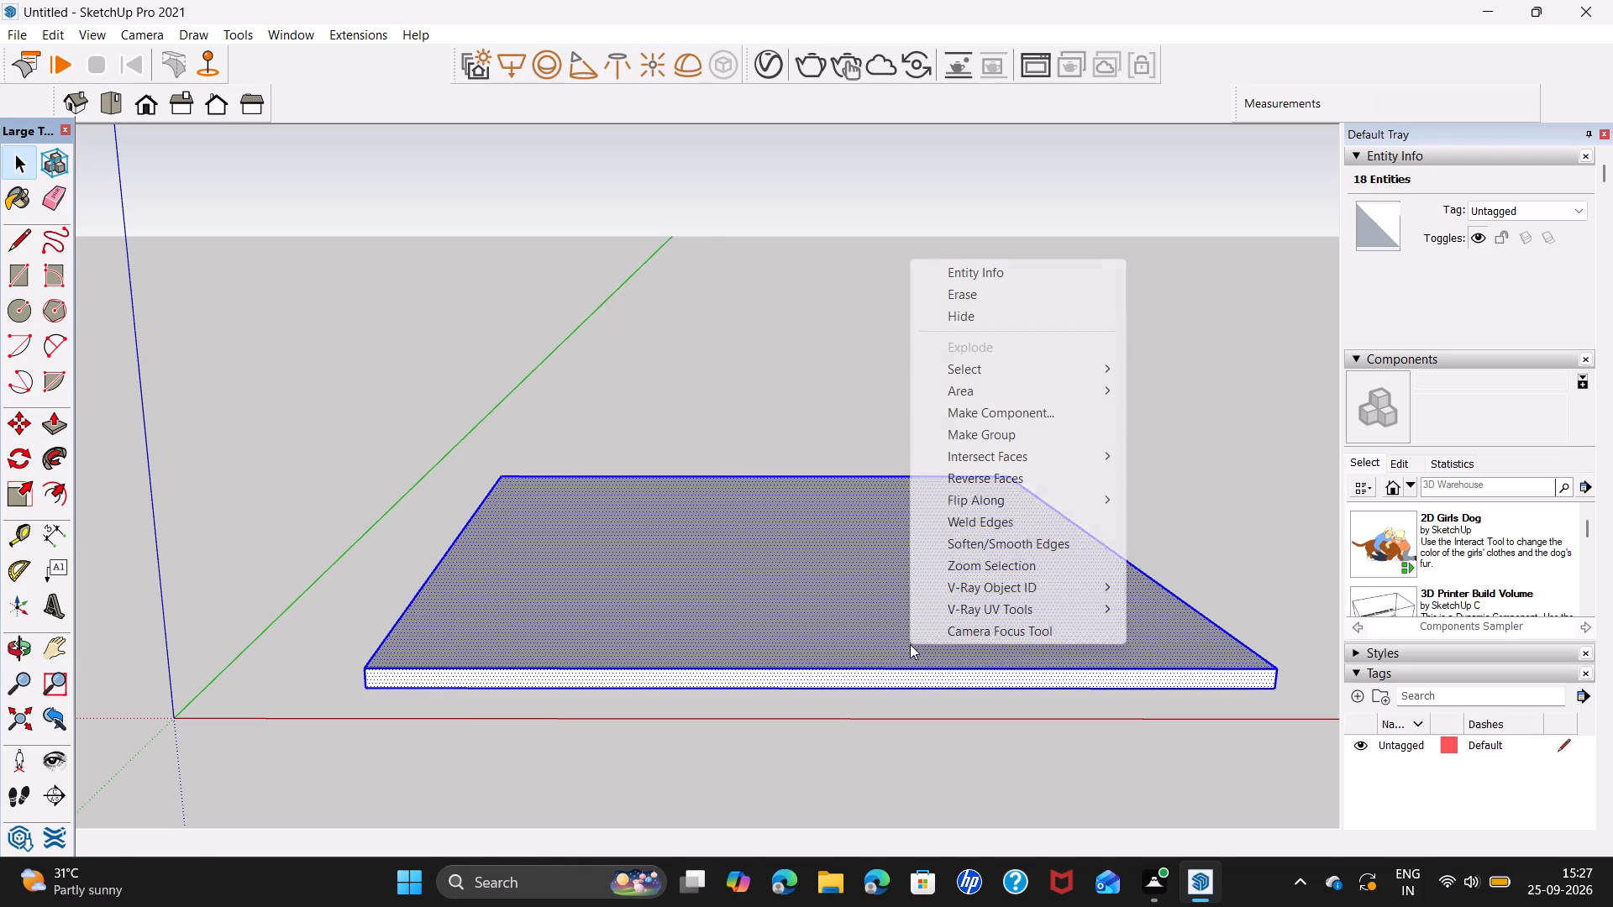
pyautogui.click(976, 474)
pyautogui.moveTo(828, 574); pyautogui.dragTo(829, 647, button='middle')
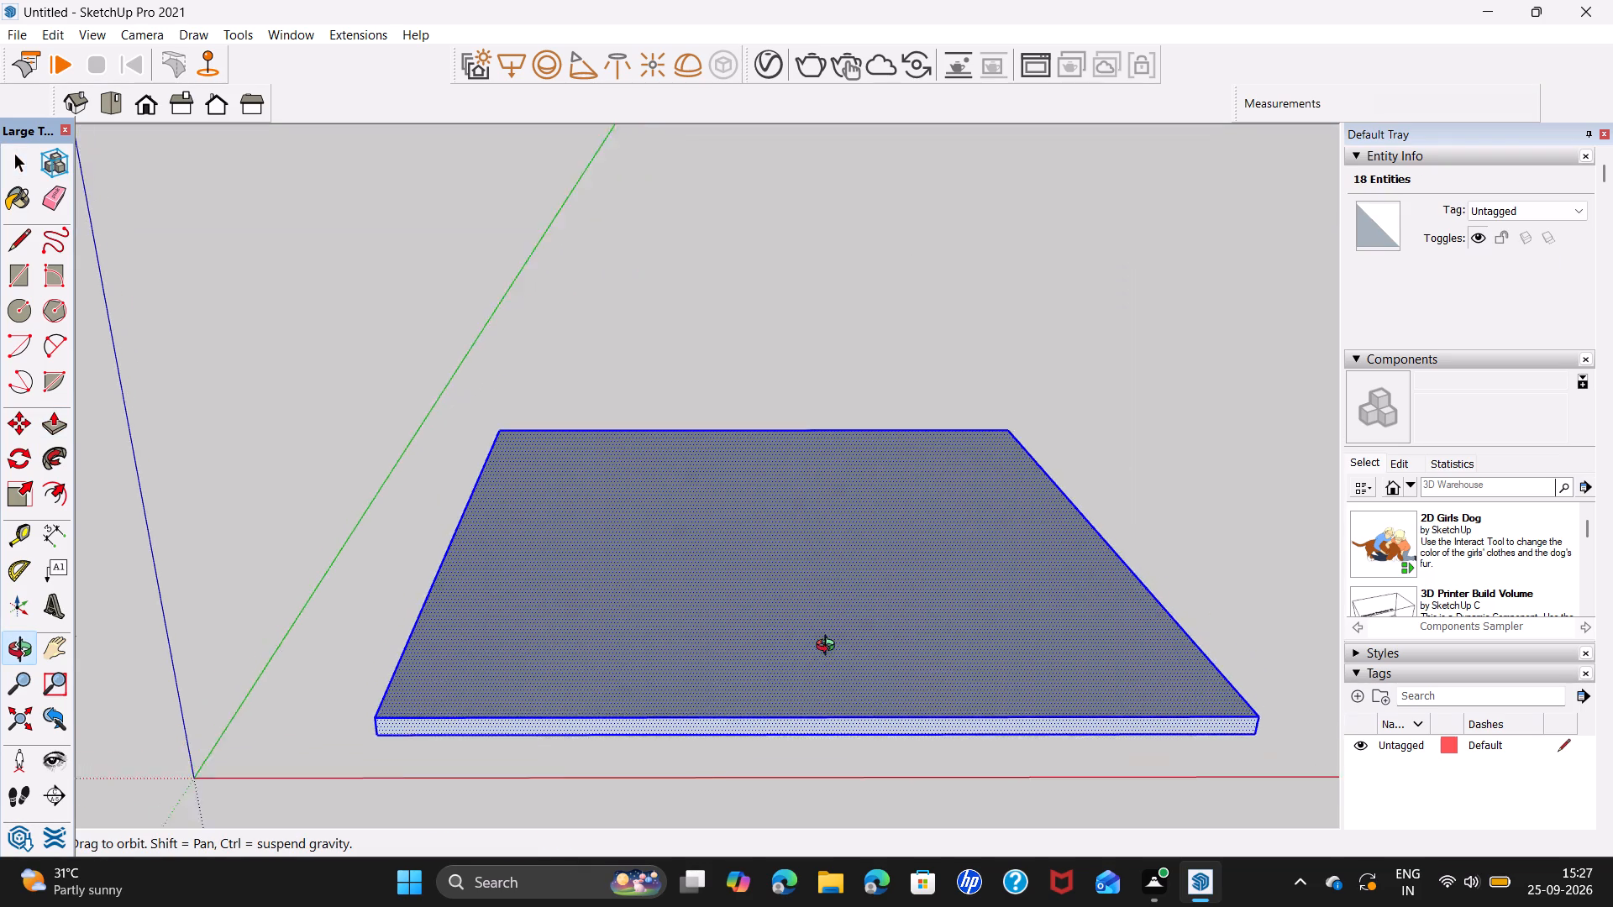
pyautogui.moveTo(829, 647); pyautogui.dragTo(790, 716, button='middle')
pyautogui.click(1227, 559)
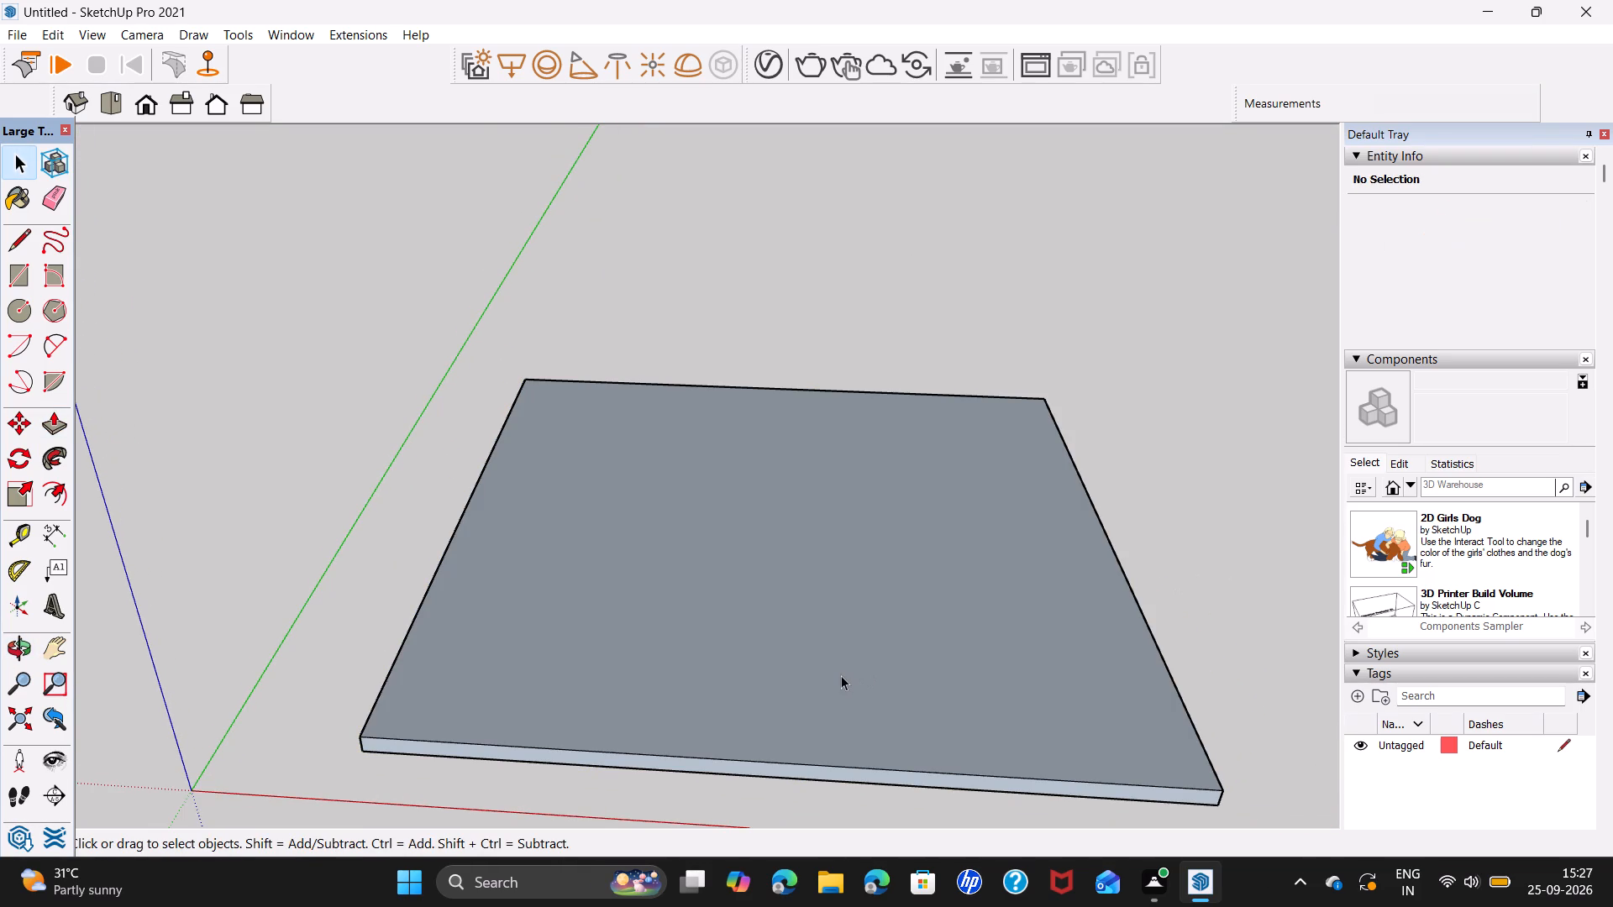
# Reverse the slab's top face and its four side faces one by one.
pyautogui.rightClick(841, 675)
pyautogui.click(931, 527)
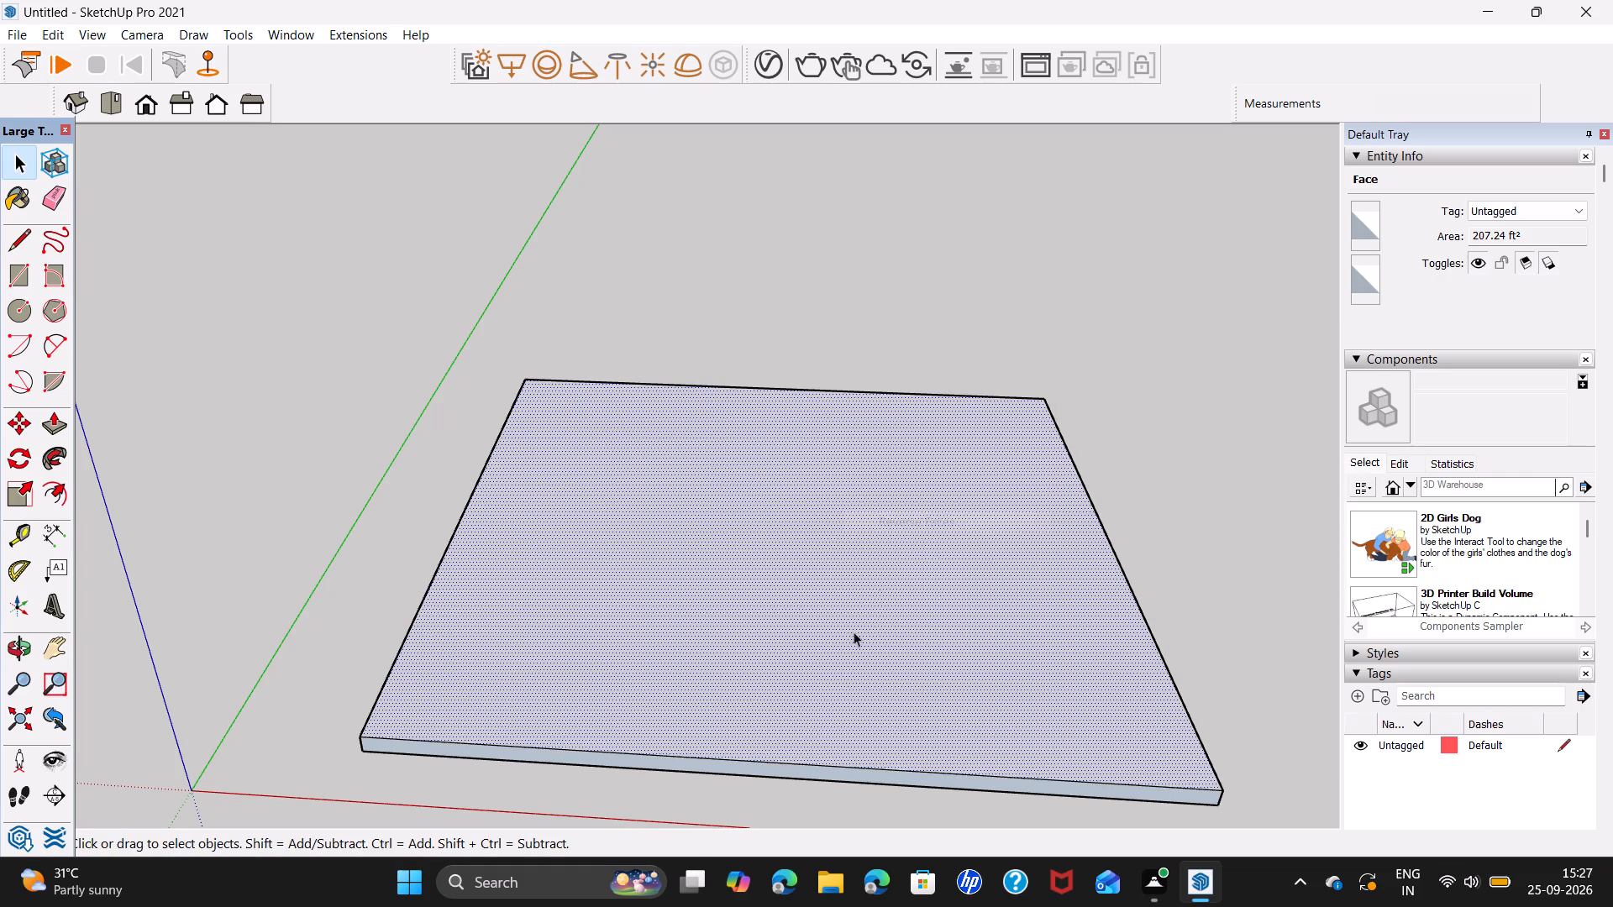
pyautogui.rightClick(819, 770)
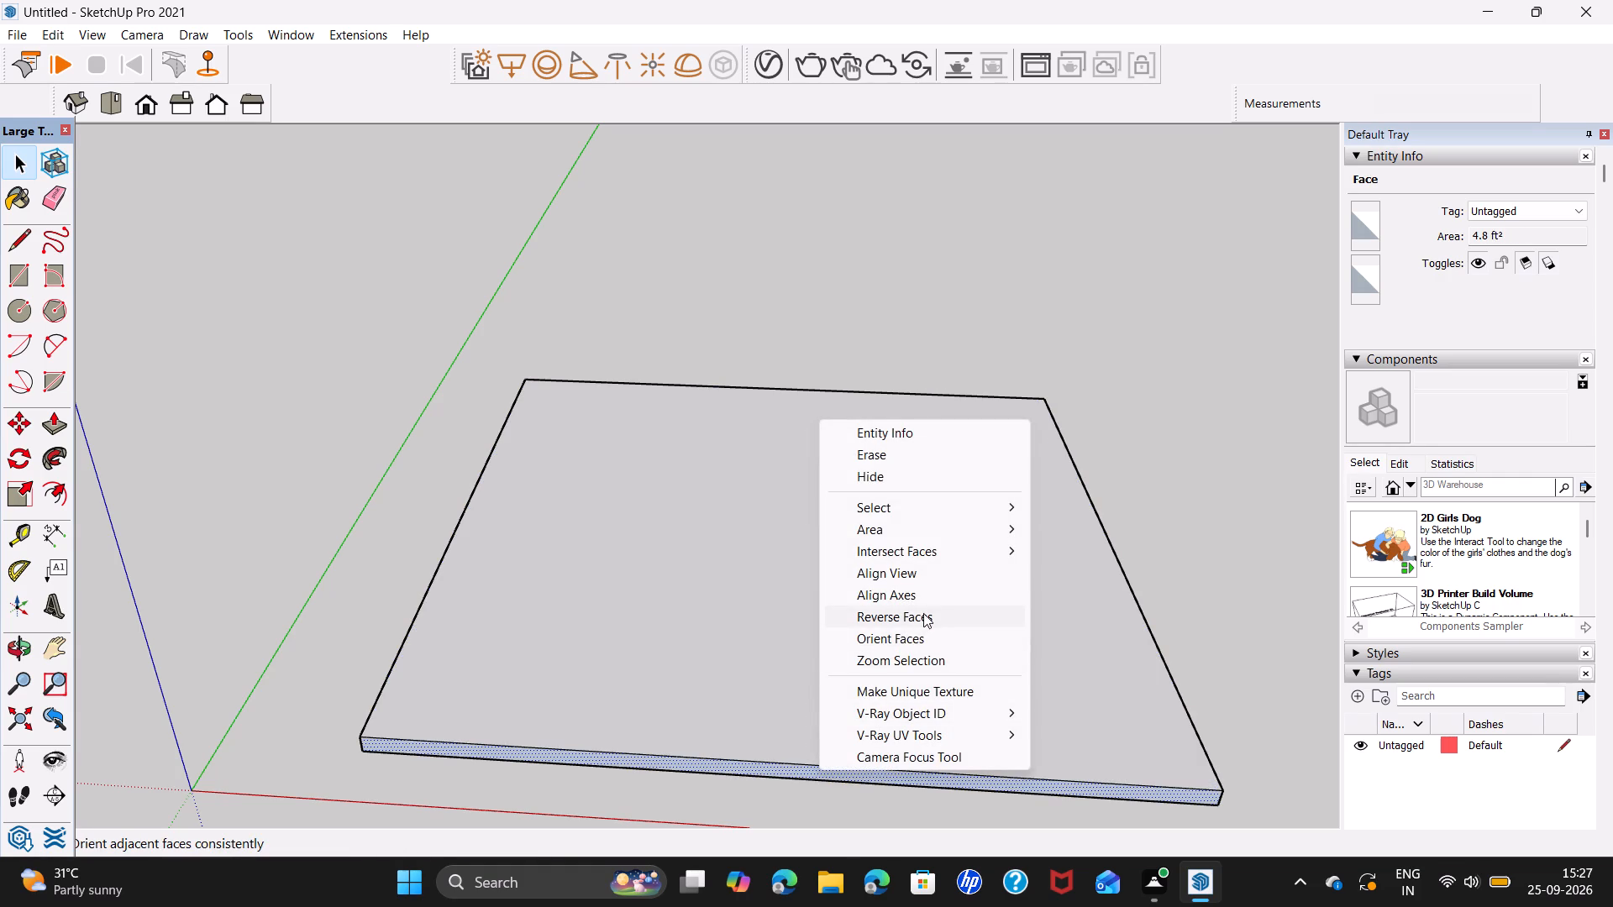
pyautogui.click(923, 613)
pyautogui.moveTo(975, 639); pyautogui.dragTo(524, 549, button='middle')
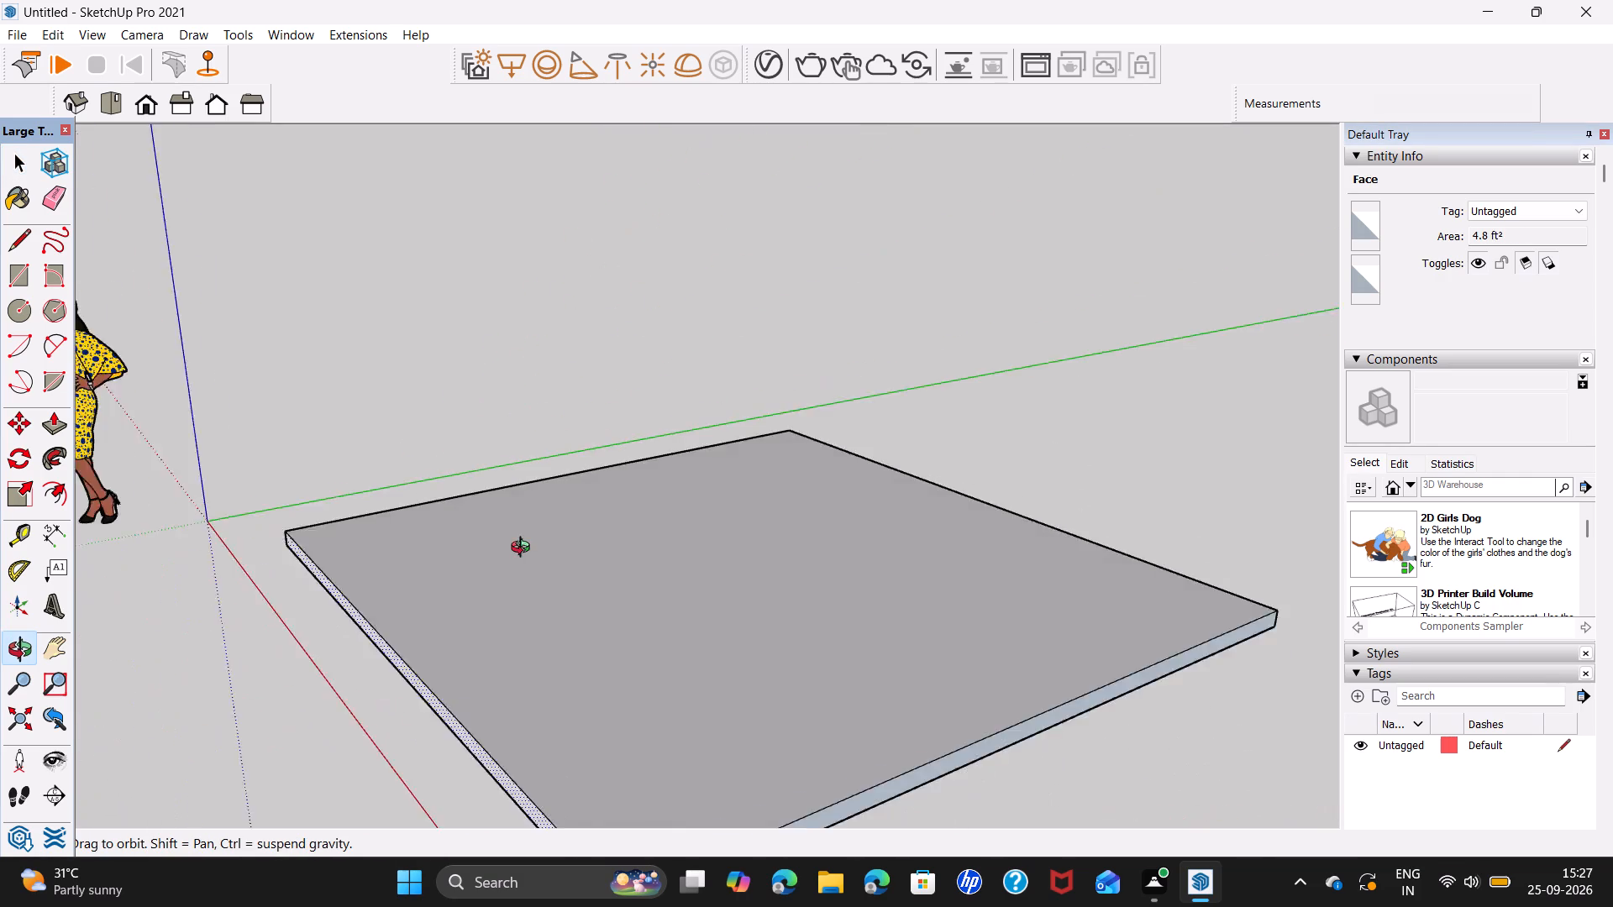
pyautogui.moveTo(524, 549); pyautogui.dragTo(481, 412, button='middle')
pyautogui.rightClick(544, 613)
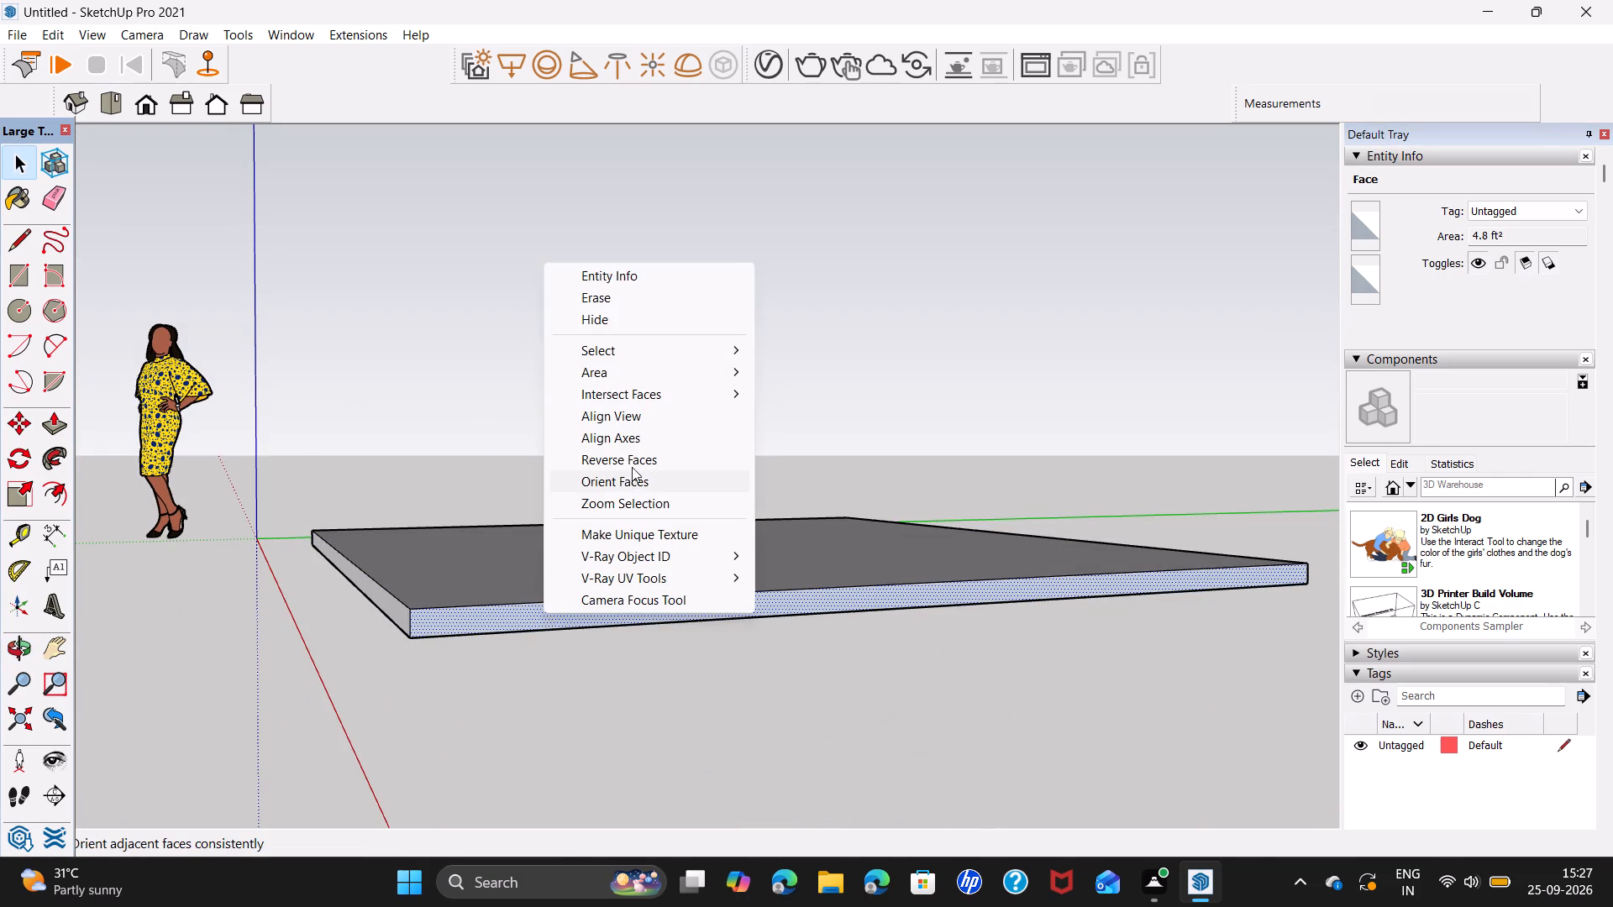
pyautogui.click(633, 464)
pyautogui.moveTo(1214, 577); pyautogui.dragTo(486, 591, button='middle')
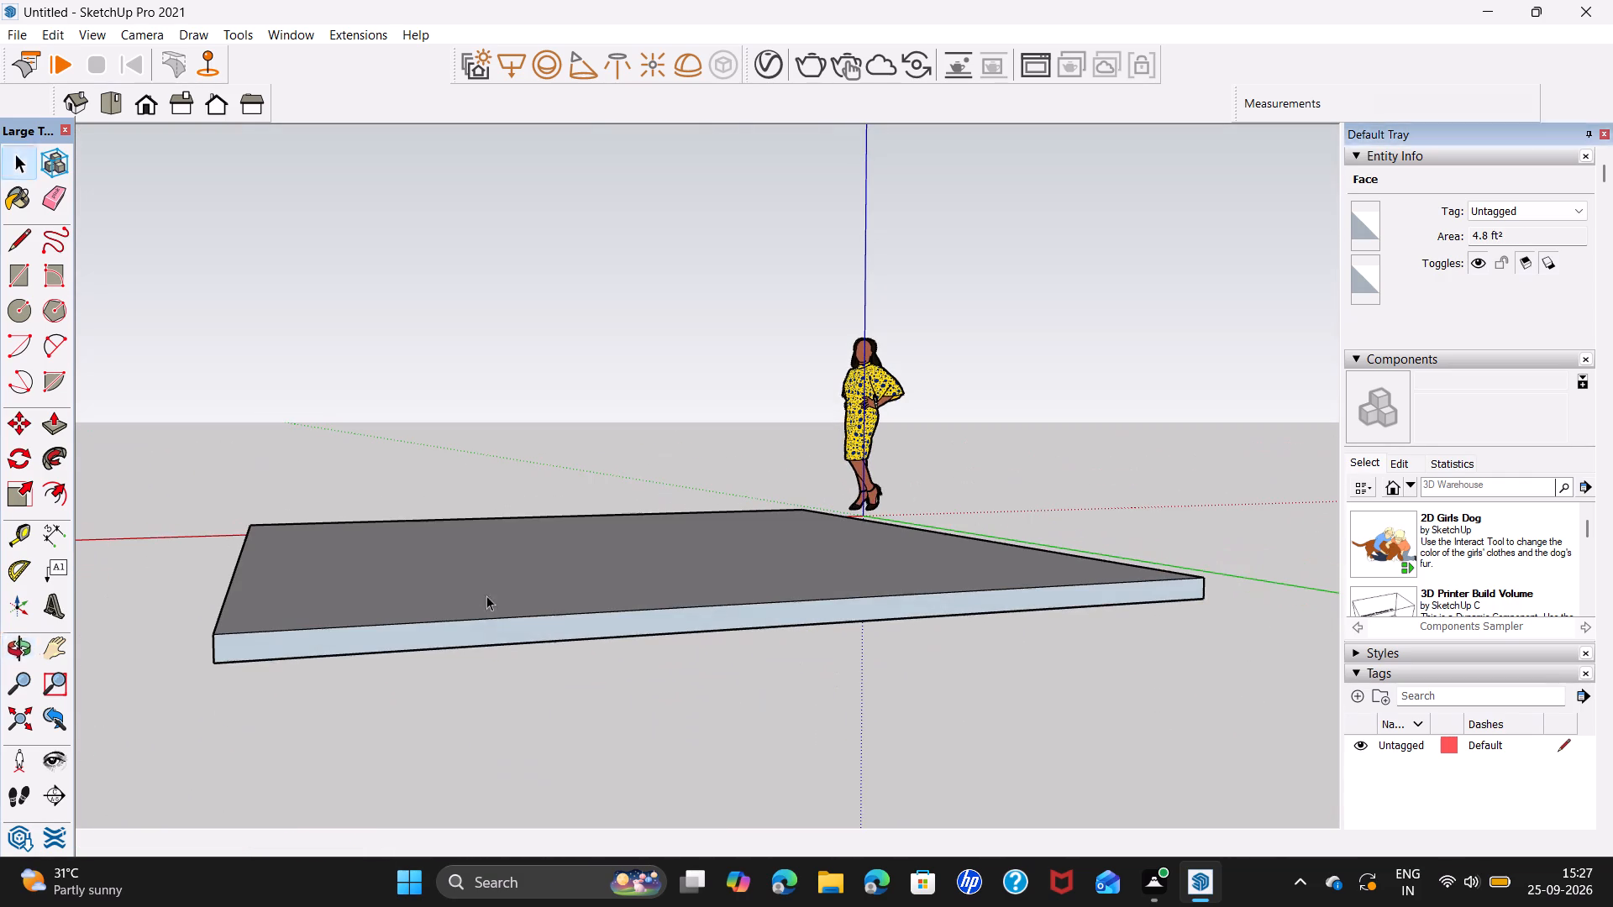
pyautogui.rightClick(507, 640)
pyautogui.click(633, 489)
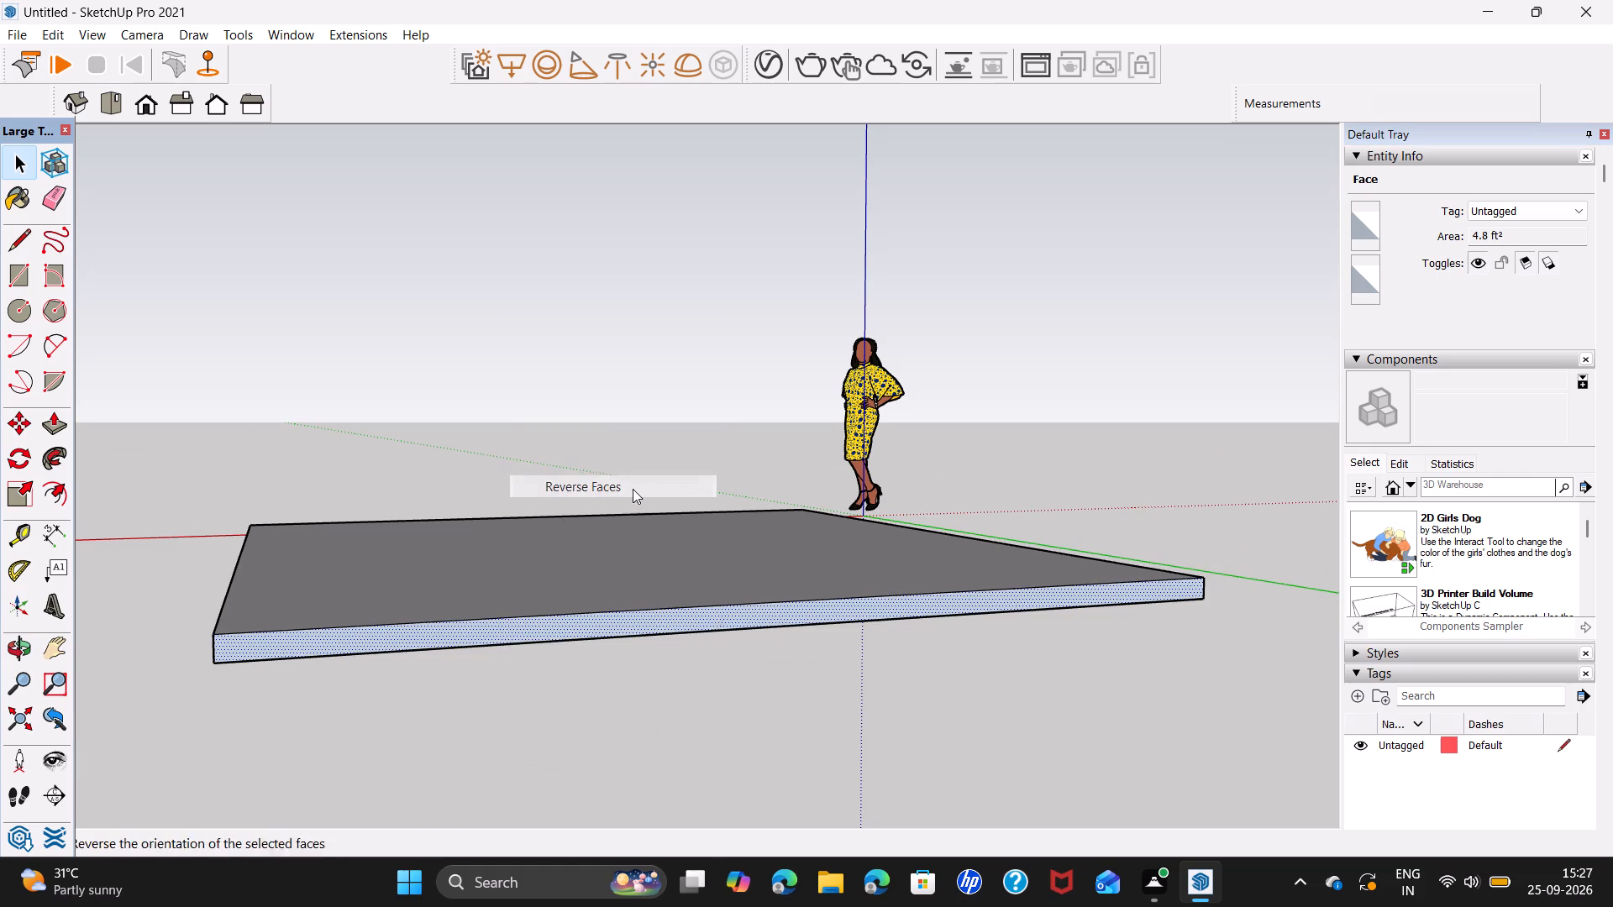
pyautogui.moveTo(1079, 580); pyautogui.dragTo(432, 709, button='middle')
pyautogui.scroll(1, 432, 709)
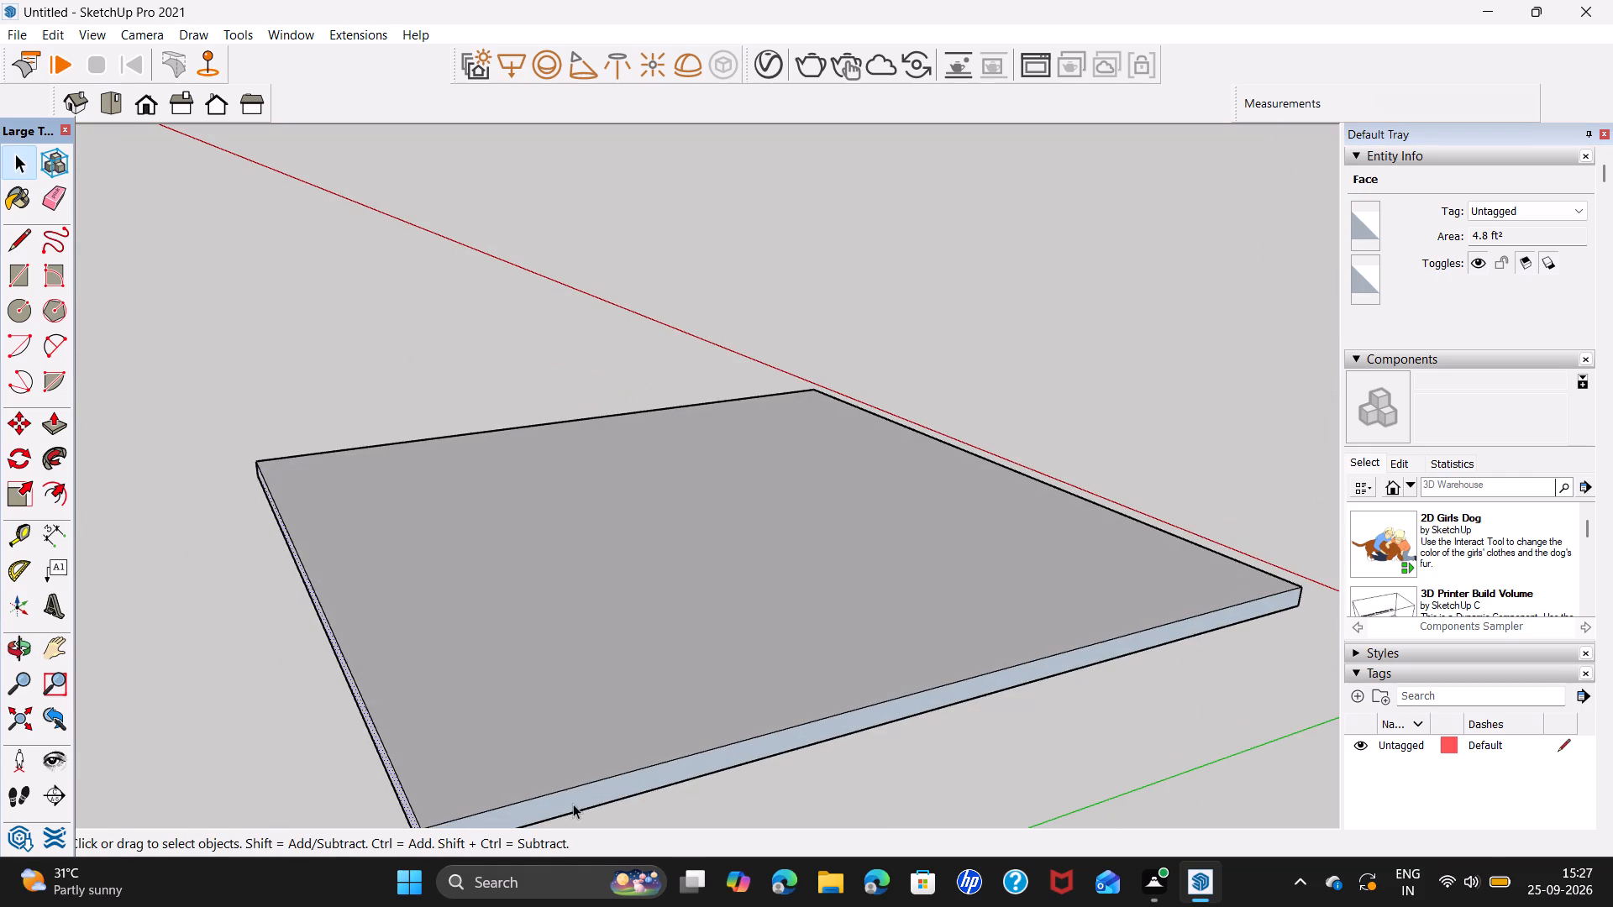
pyautogui.rightClick(573, 804)
pyautogui.click(691, 649)
# Select all of the slab's connected geometry and make it a group.
pyautogui.moveTo(1088, 554); pyautogui.dragTo(754, 693, button='middle')
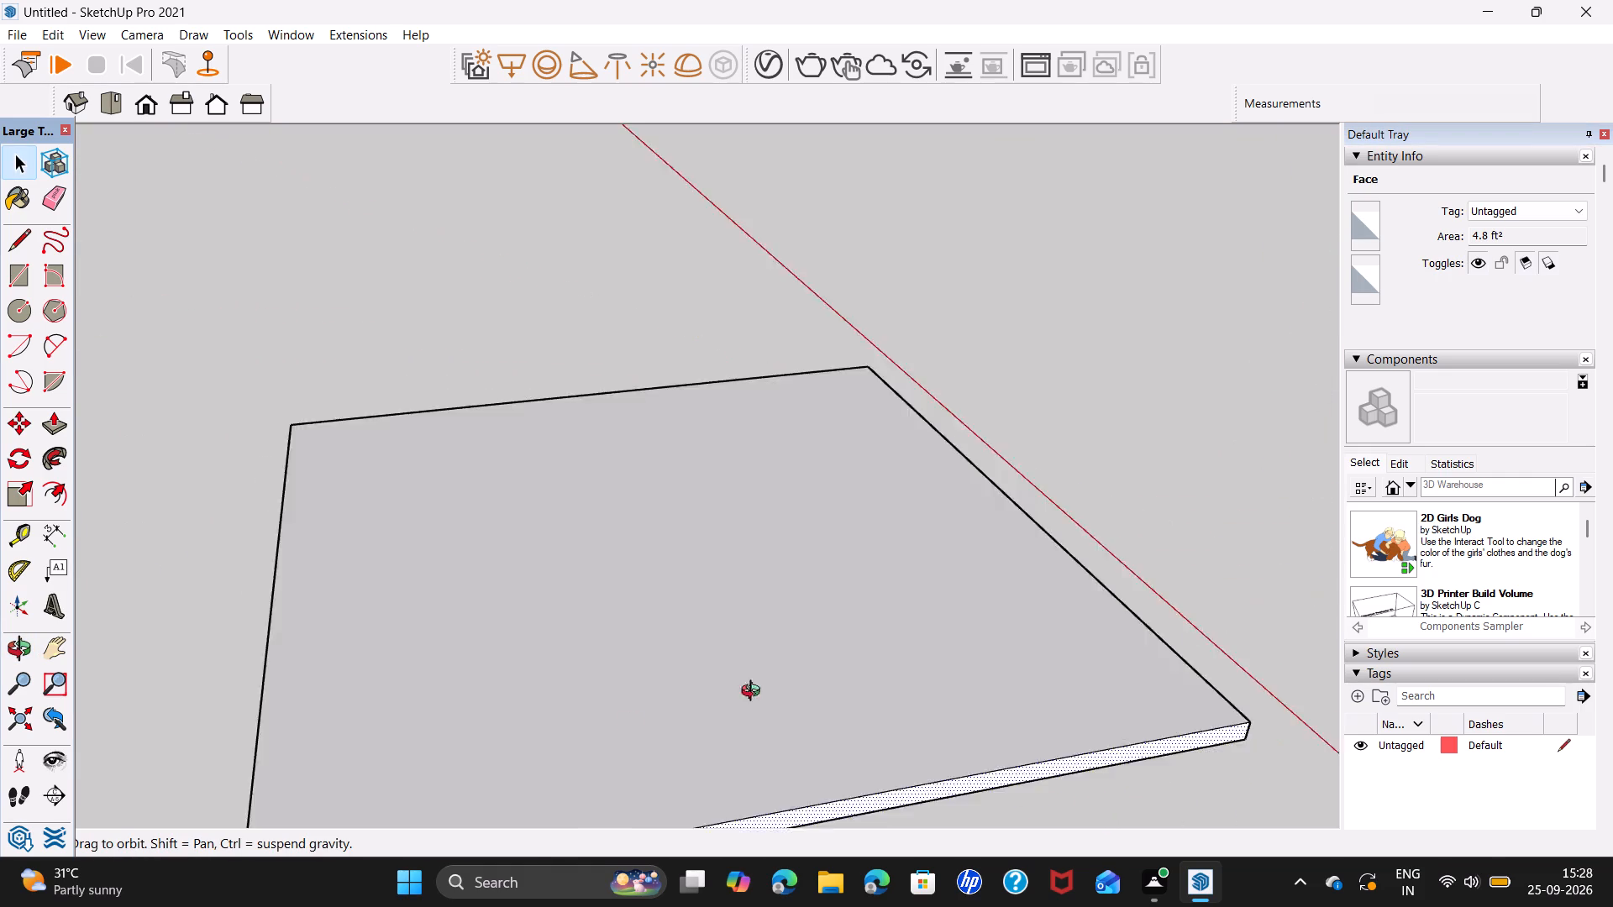
pyautogui.moveTo(754, 693); pyautogui.dragTo(345, 615, button='middle')
pyautogui.tripleClick(464, 631)
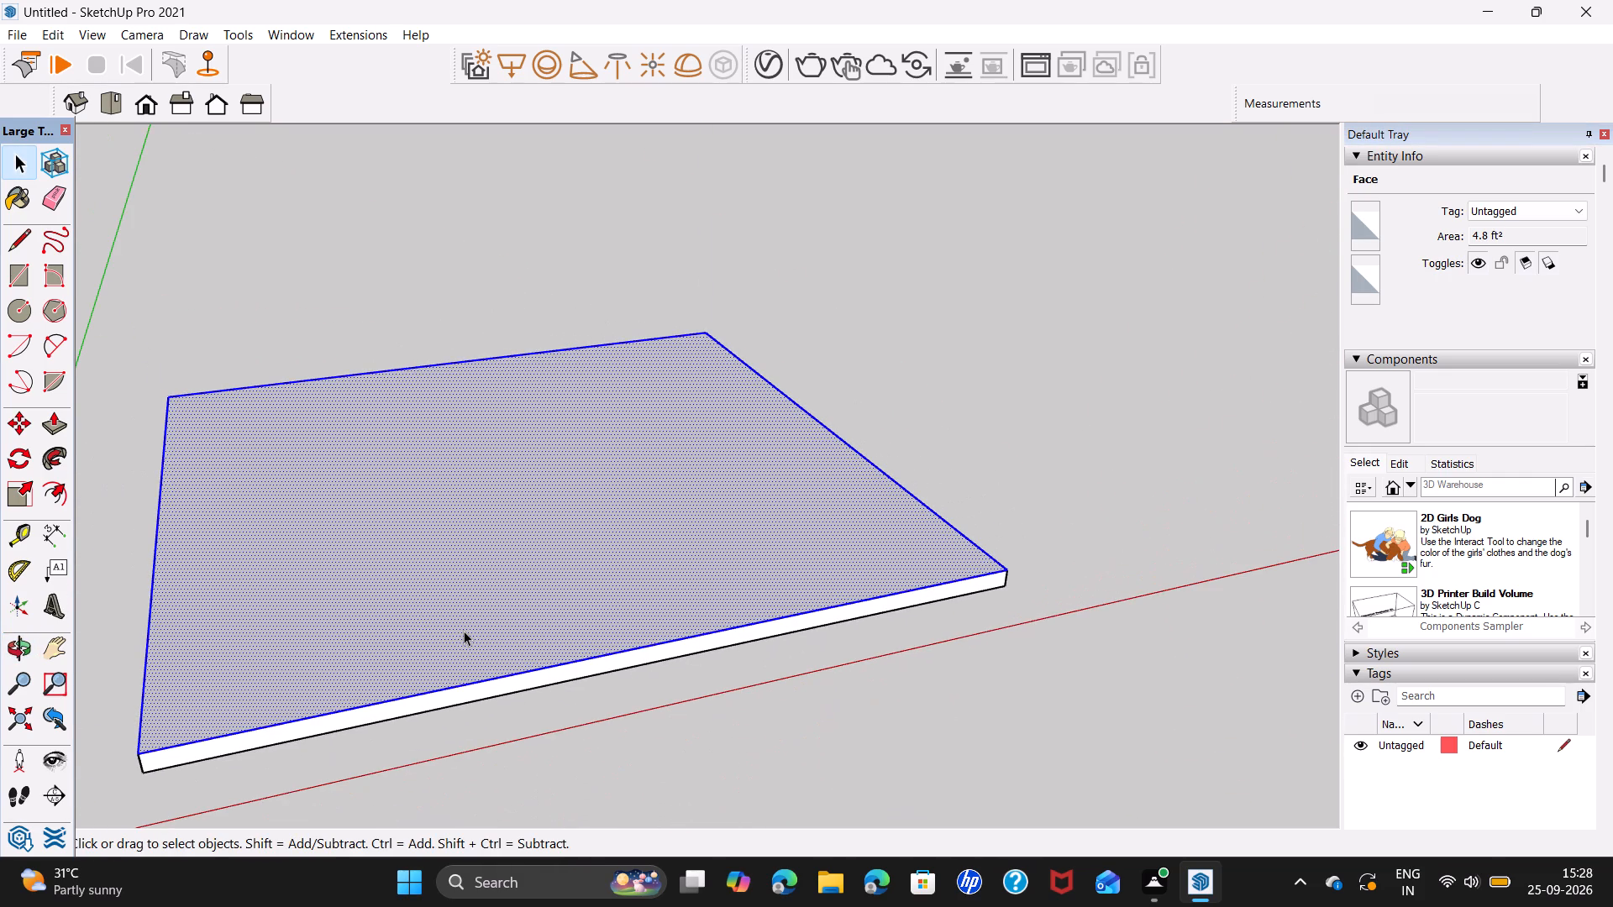
pyautogui.rightClick(464, 631)
pyautogui.click(594, 423)
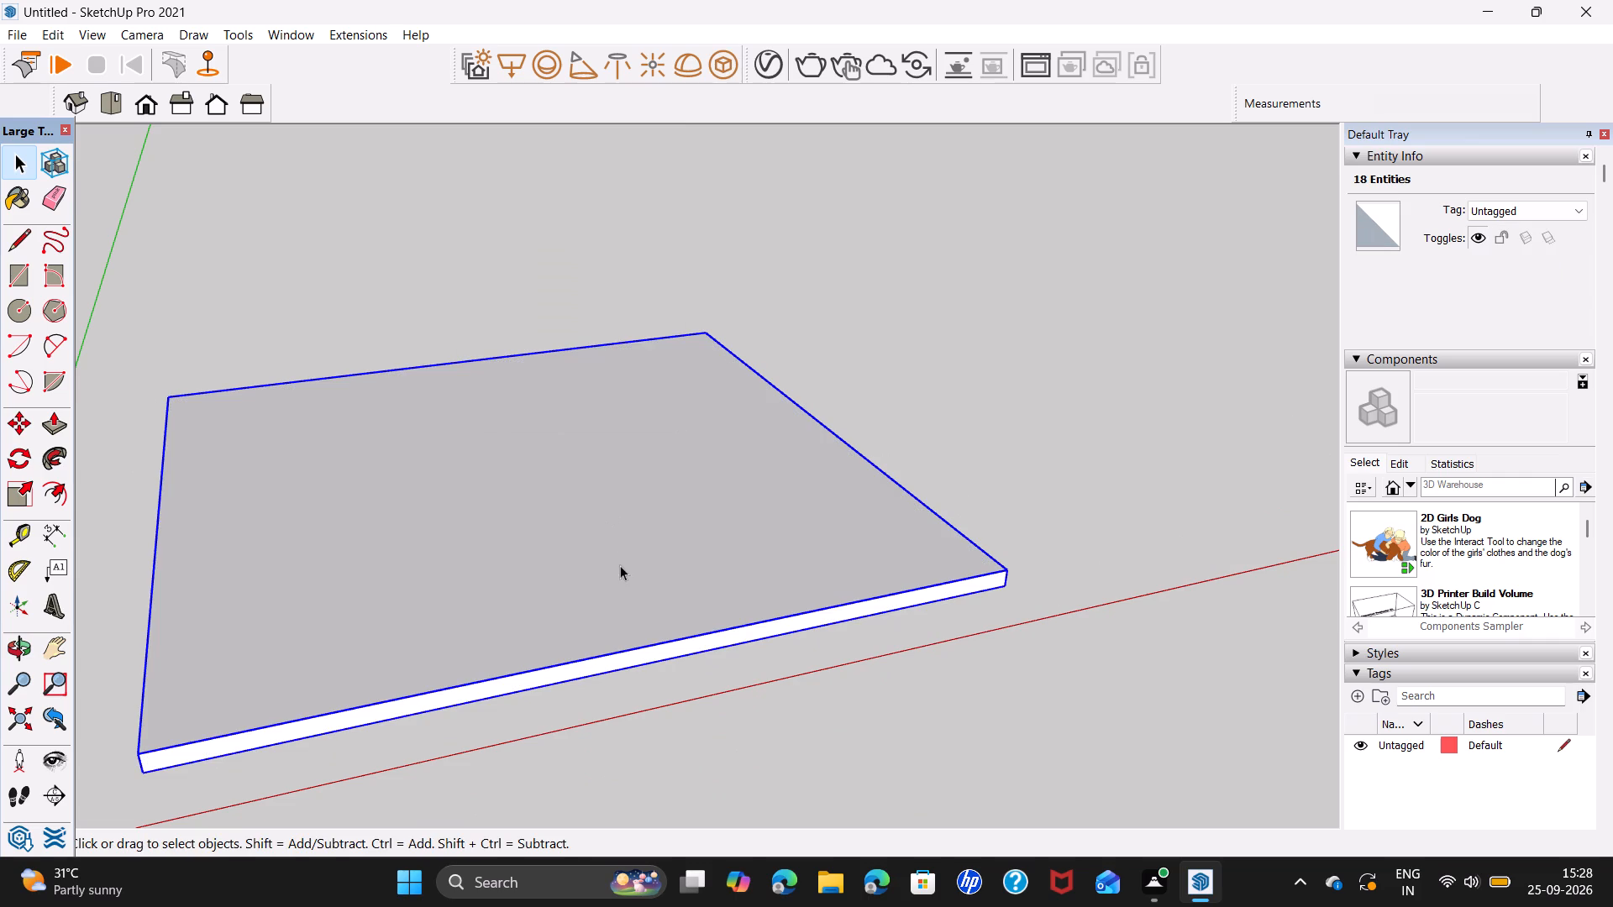
pyautogui.click(1043, 489)
# Draw a rectangle over the grouped slab's top face, from one corner to the diagonally opposite corner.
pyautogui.moveTo(775, 548); pyautogui.dragTo(692, 690, button='middle')
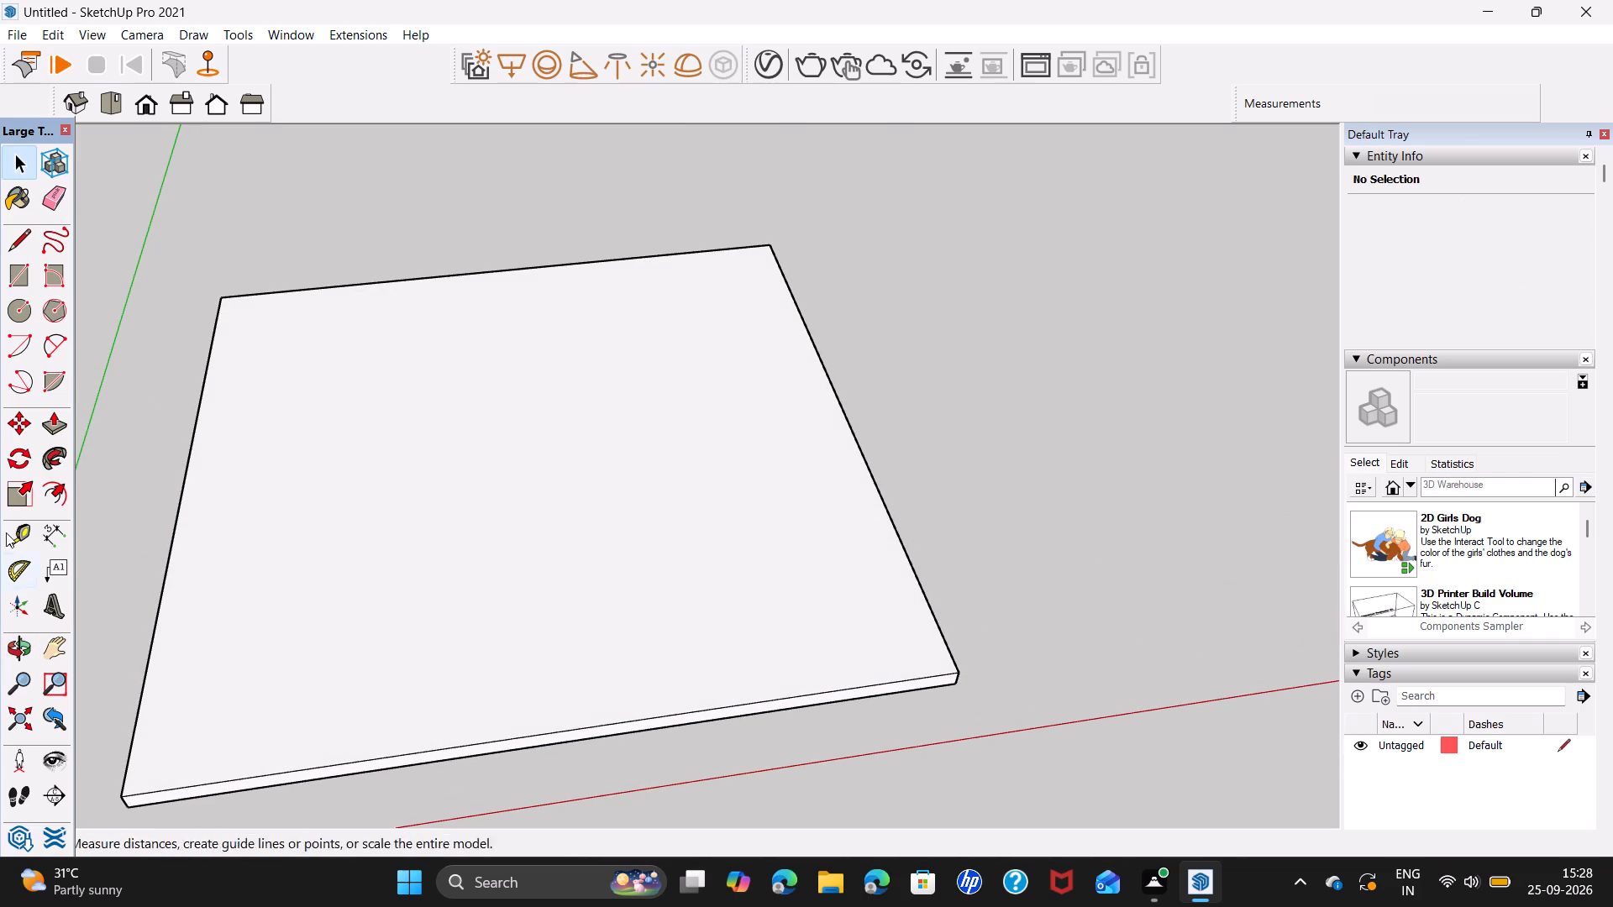
pyautogui.click(13, 280)
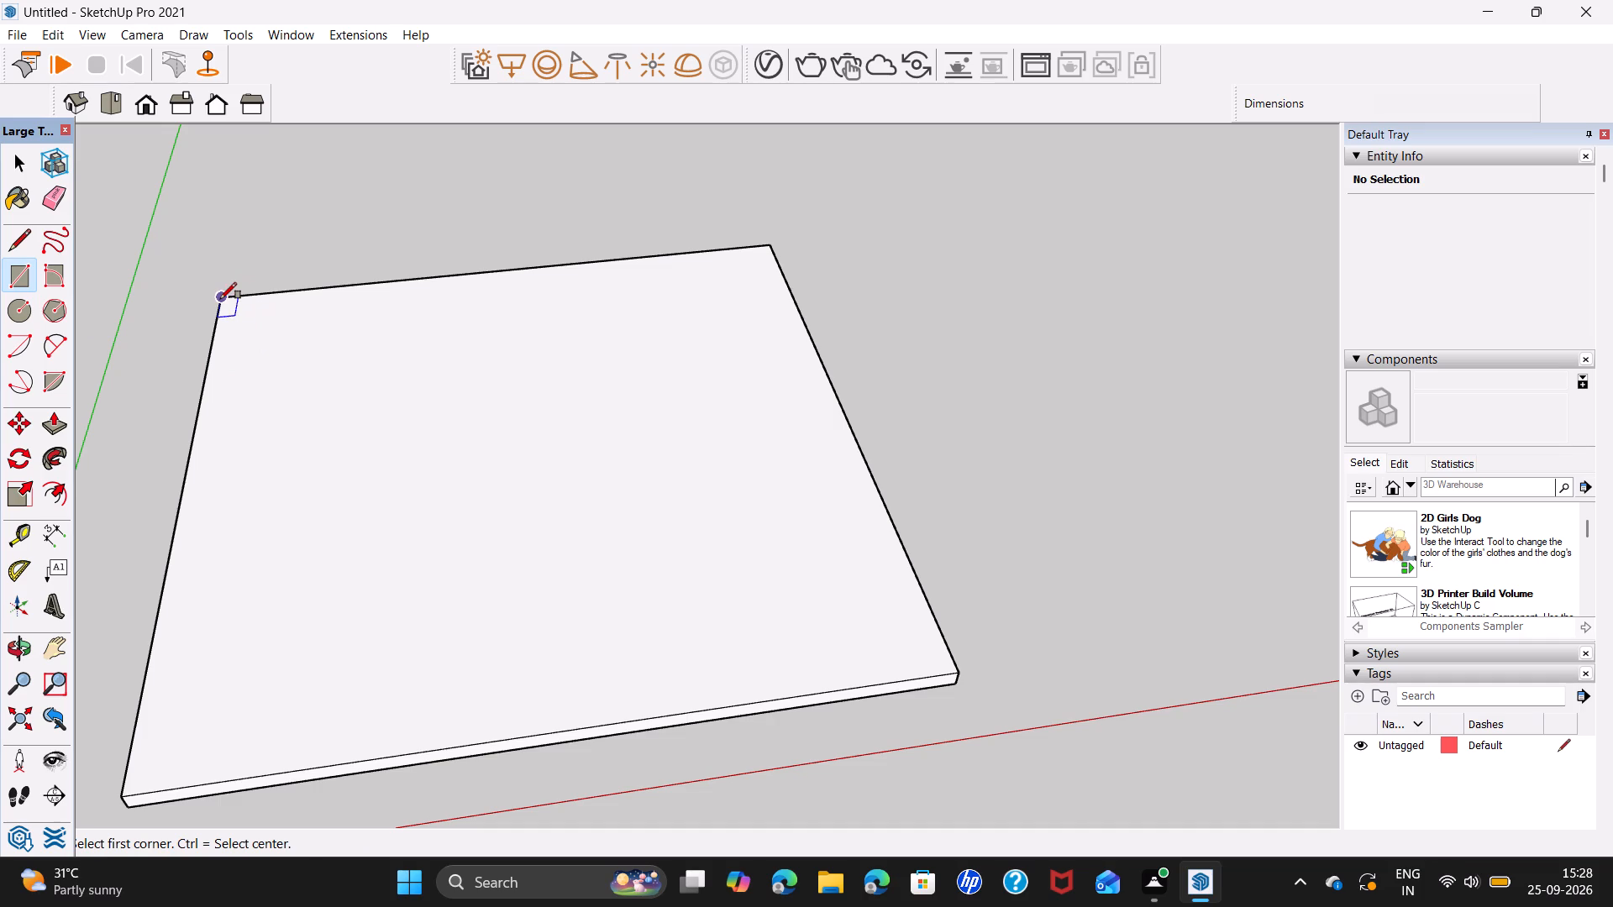
pyautogui.click(220, 299)
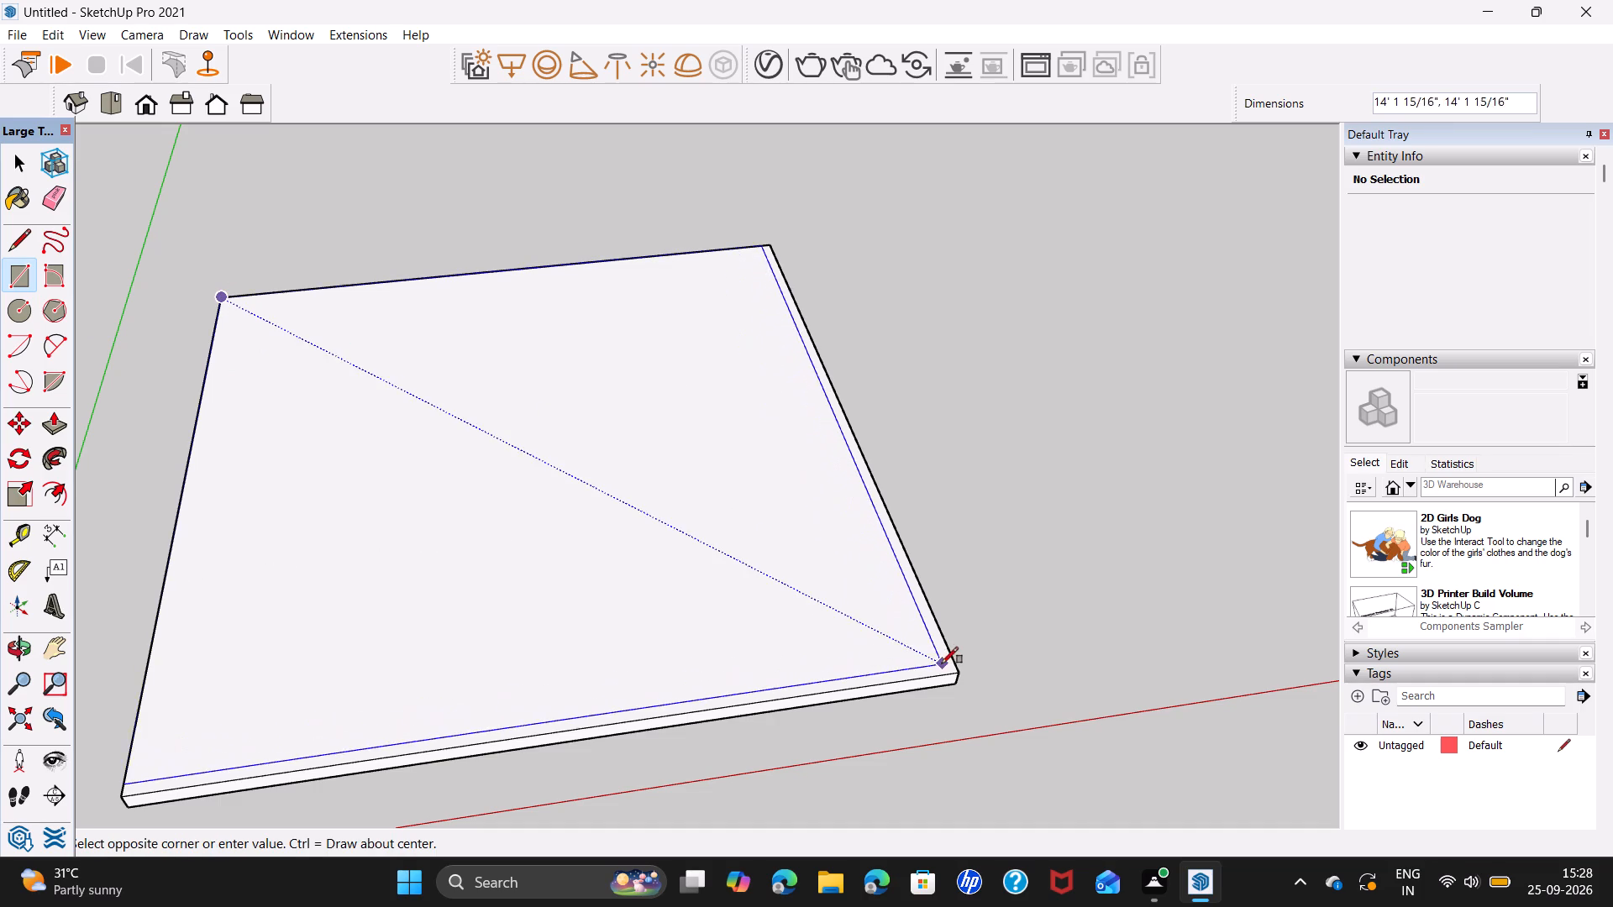
pyautogui.click(958, 666)
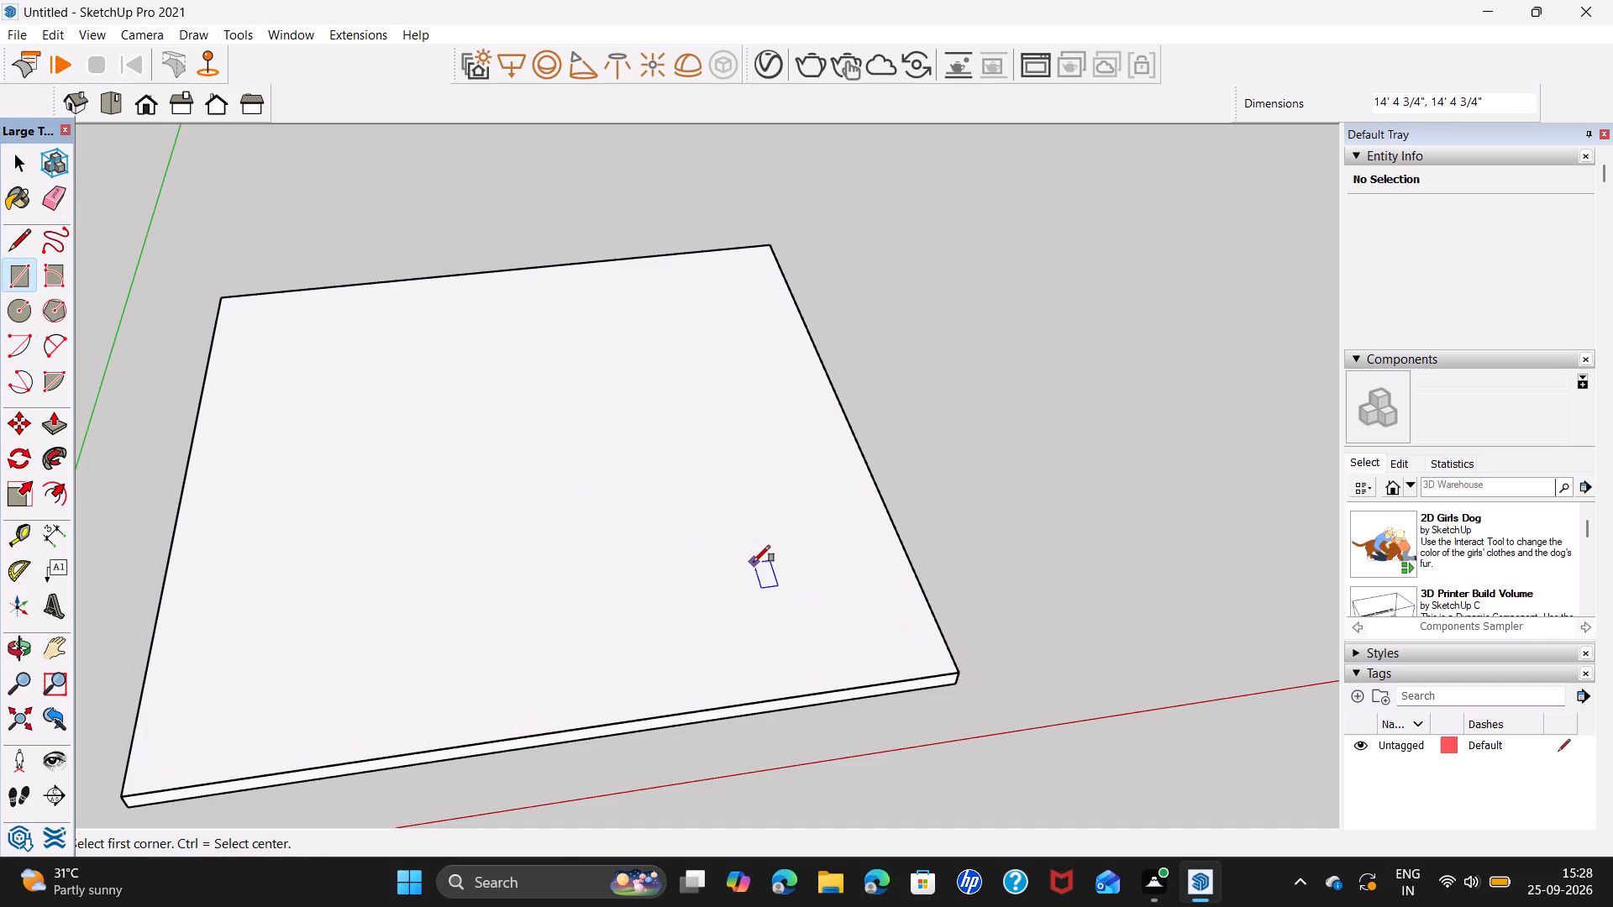
pyautogui.press('space')
# Offset the new top rectangle's edges inward by 4" for the wall outline.
pyautogui.click(54, 498)
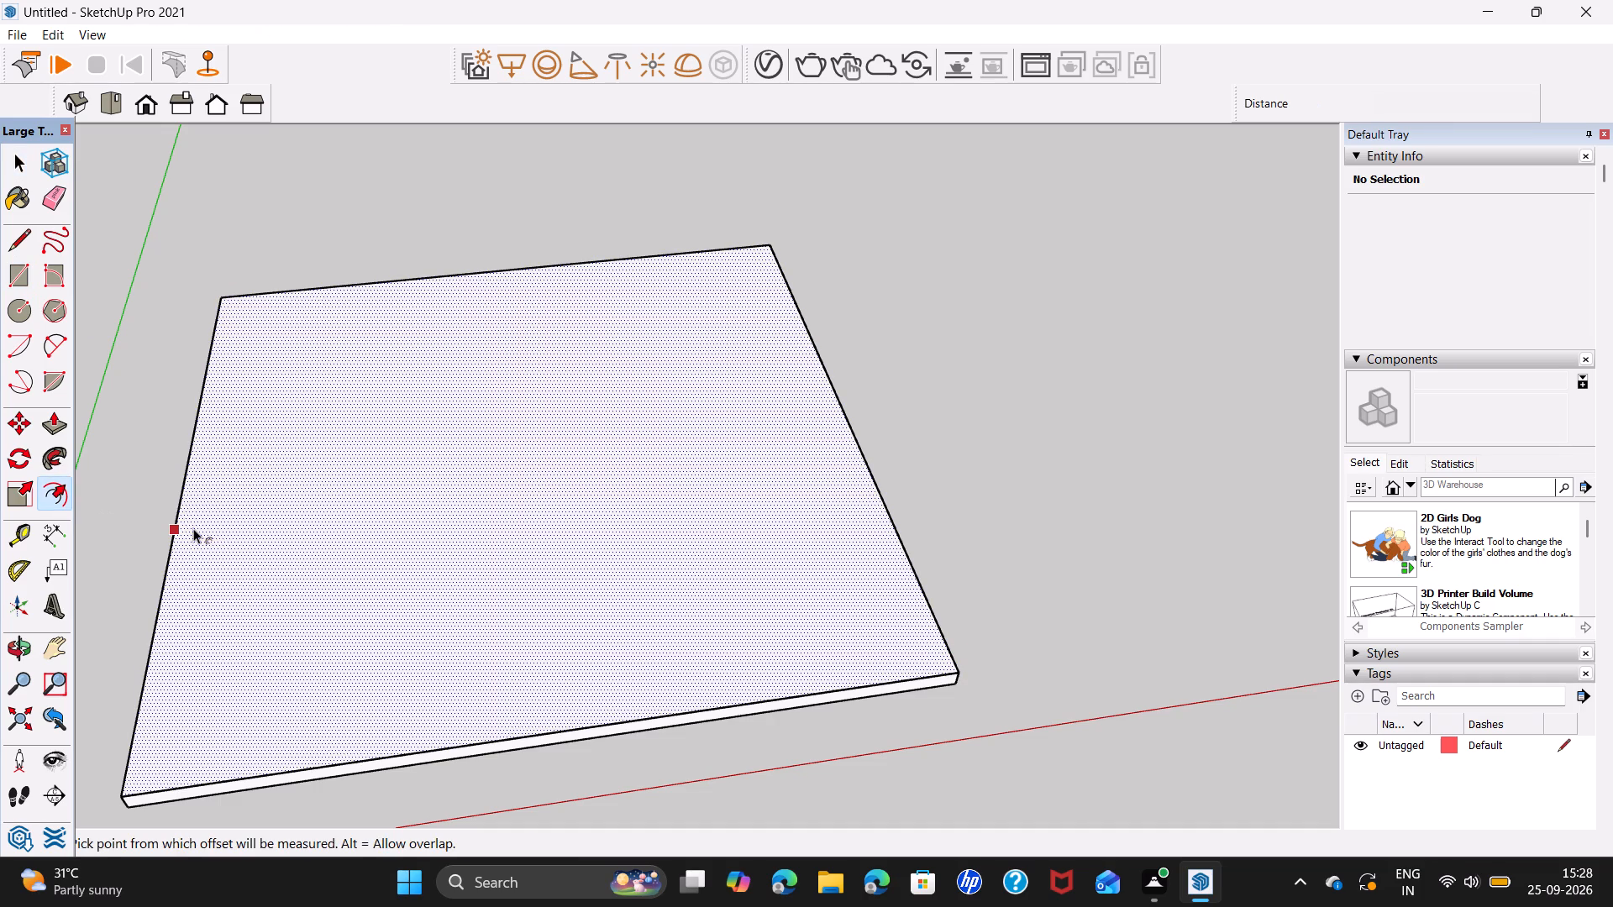
pyautogui.click(193, 528)
pyautogui.press('4')
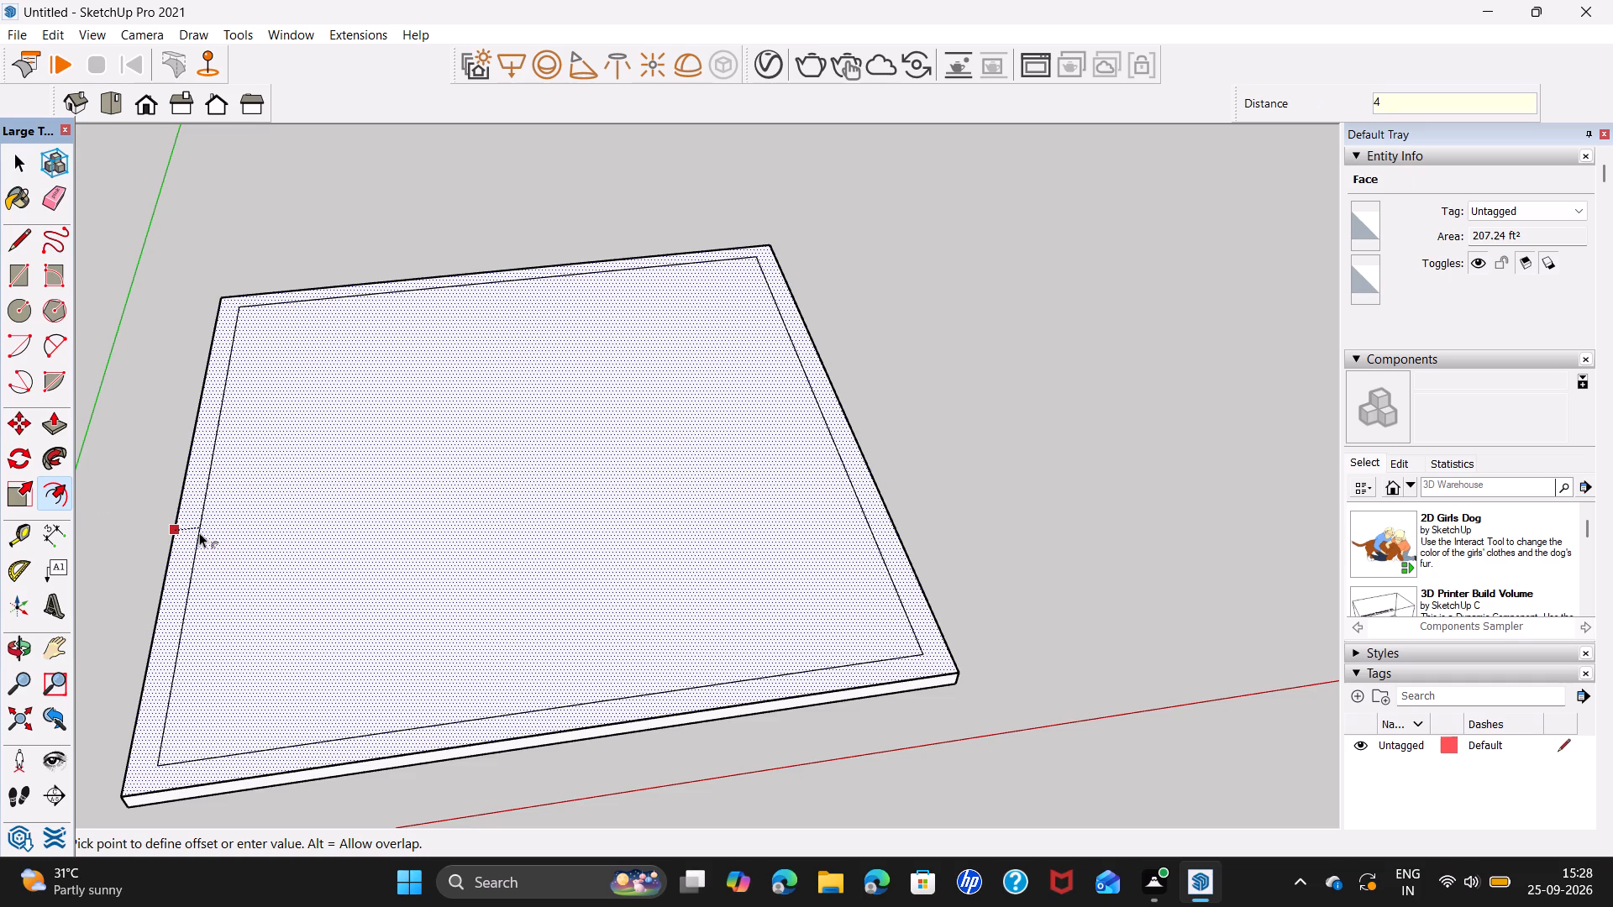
pyautogui.press('Return')
pyautogui.press('space')
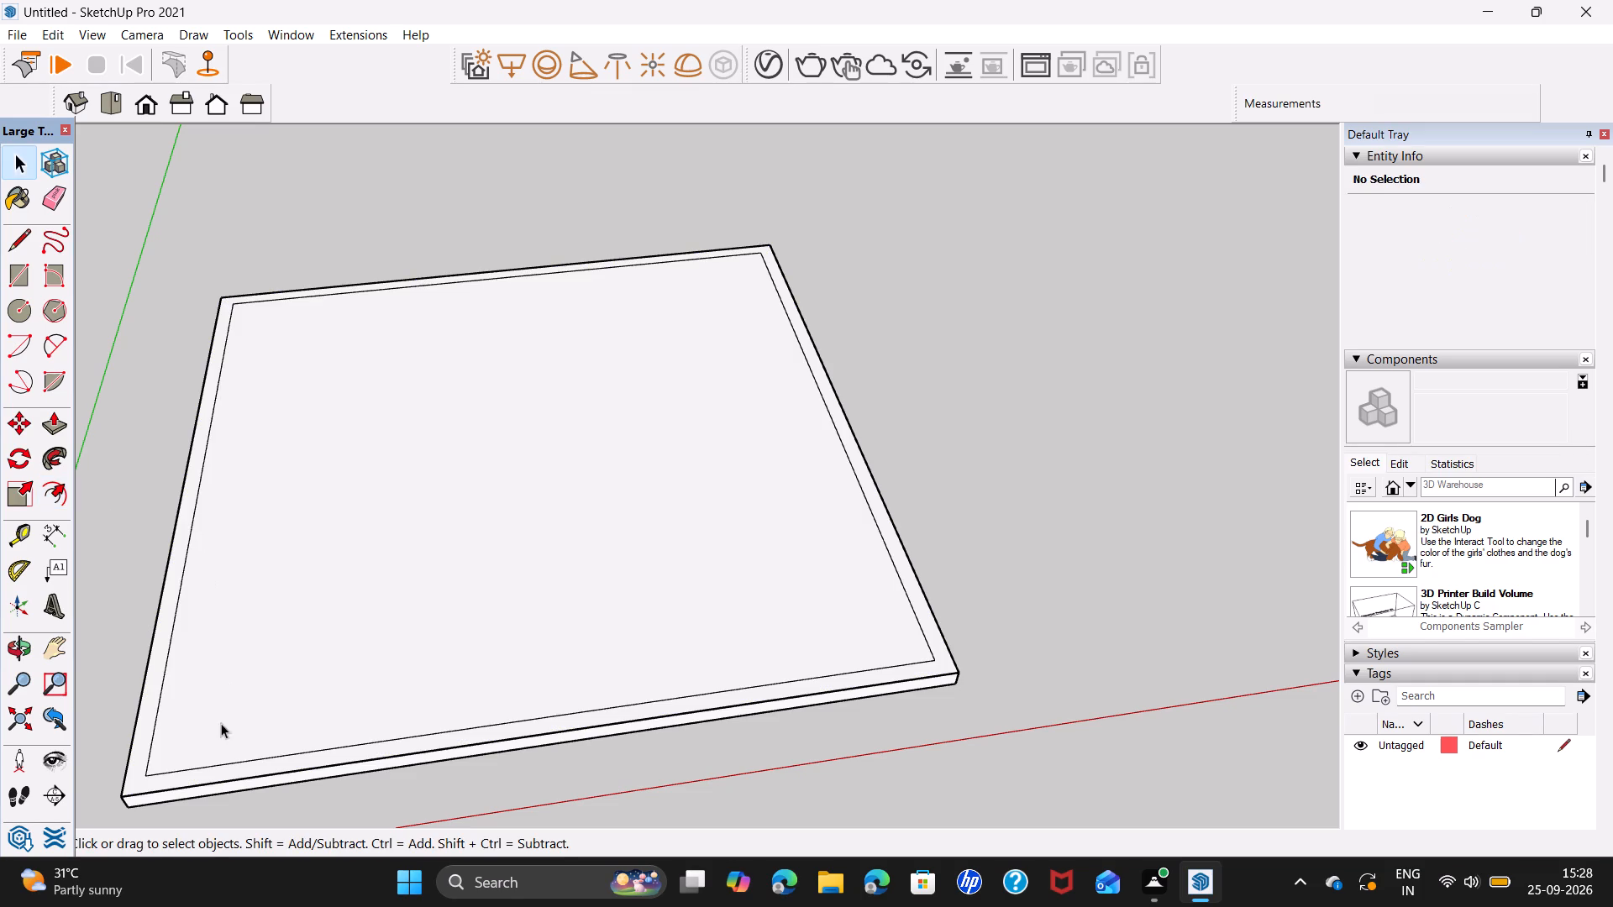
# Draw a 4" line parallel to the green axis from a corner of the inner outline to the slab's outer edge.
pyautogui.keyDown('shift'); pyautogui.moveTo(236, 624); pyautogui.dragTo(332, 511, button='middle'); pyautogui.keyUp('shift')
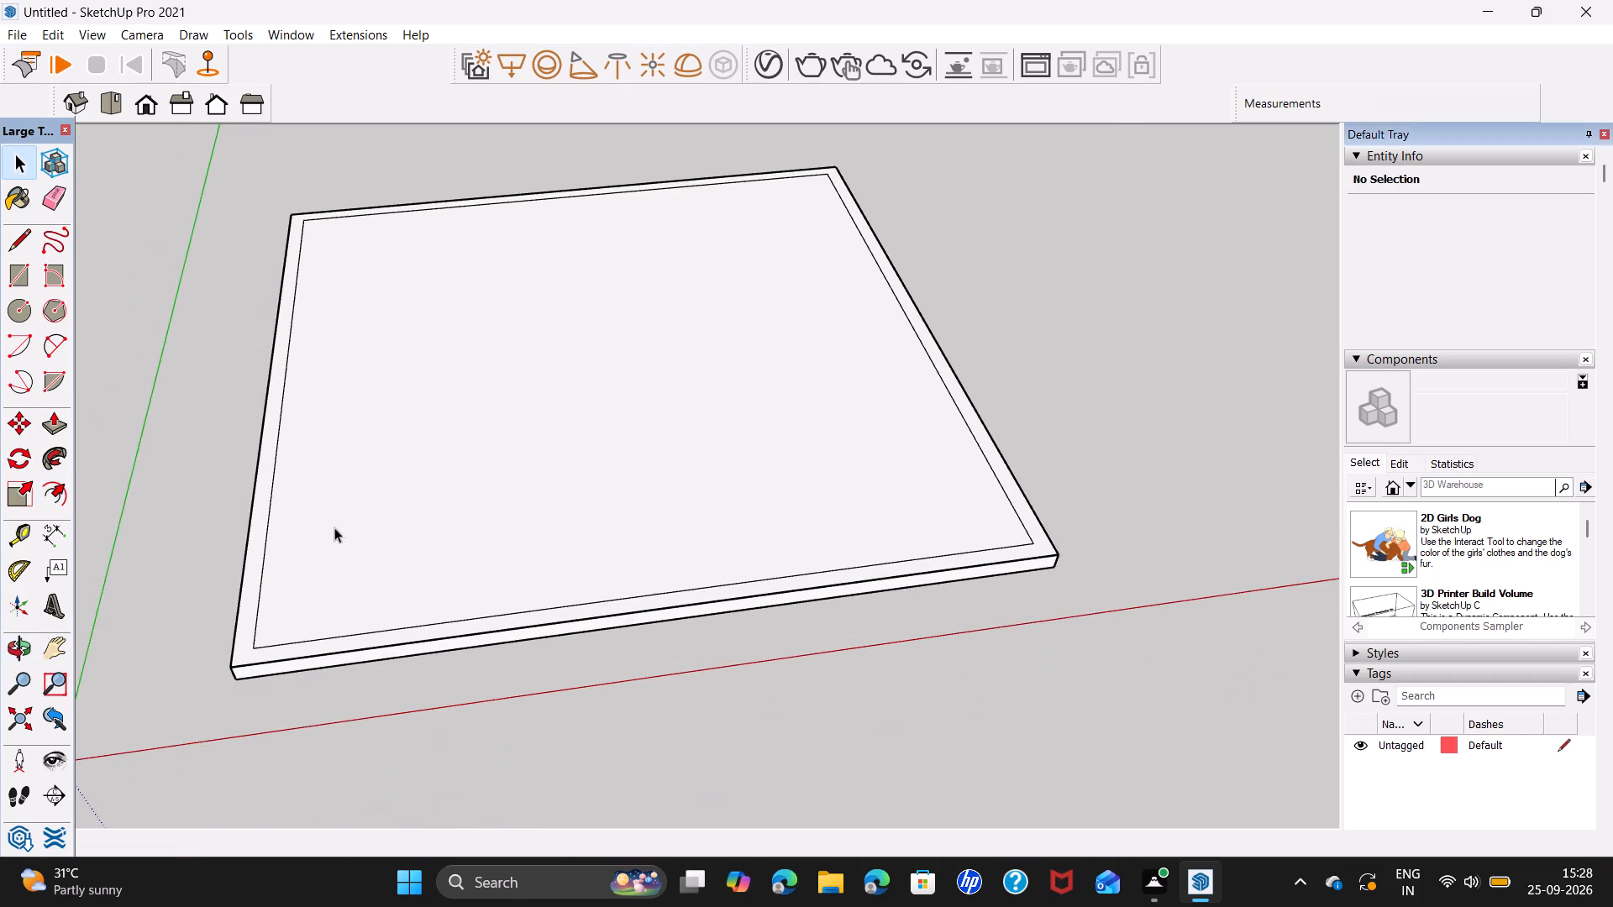
pyautogui.scroll(5, 328, 564)
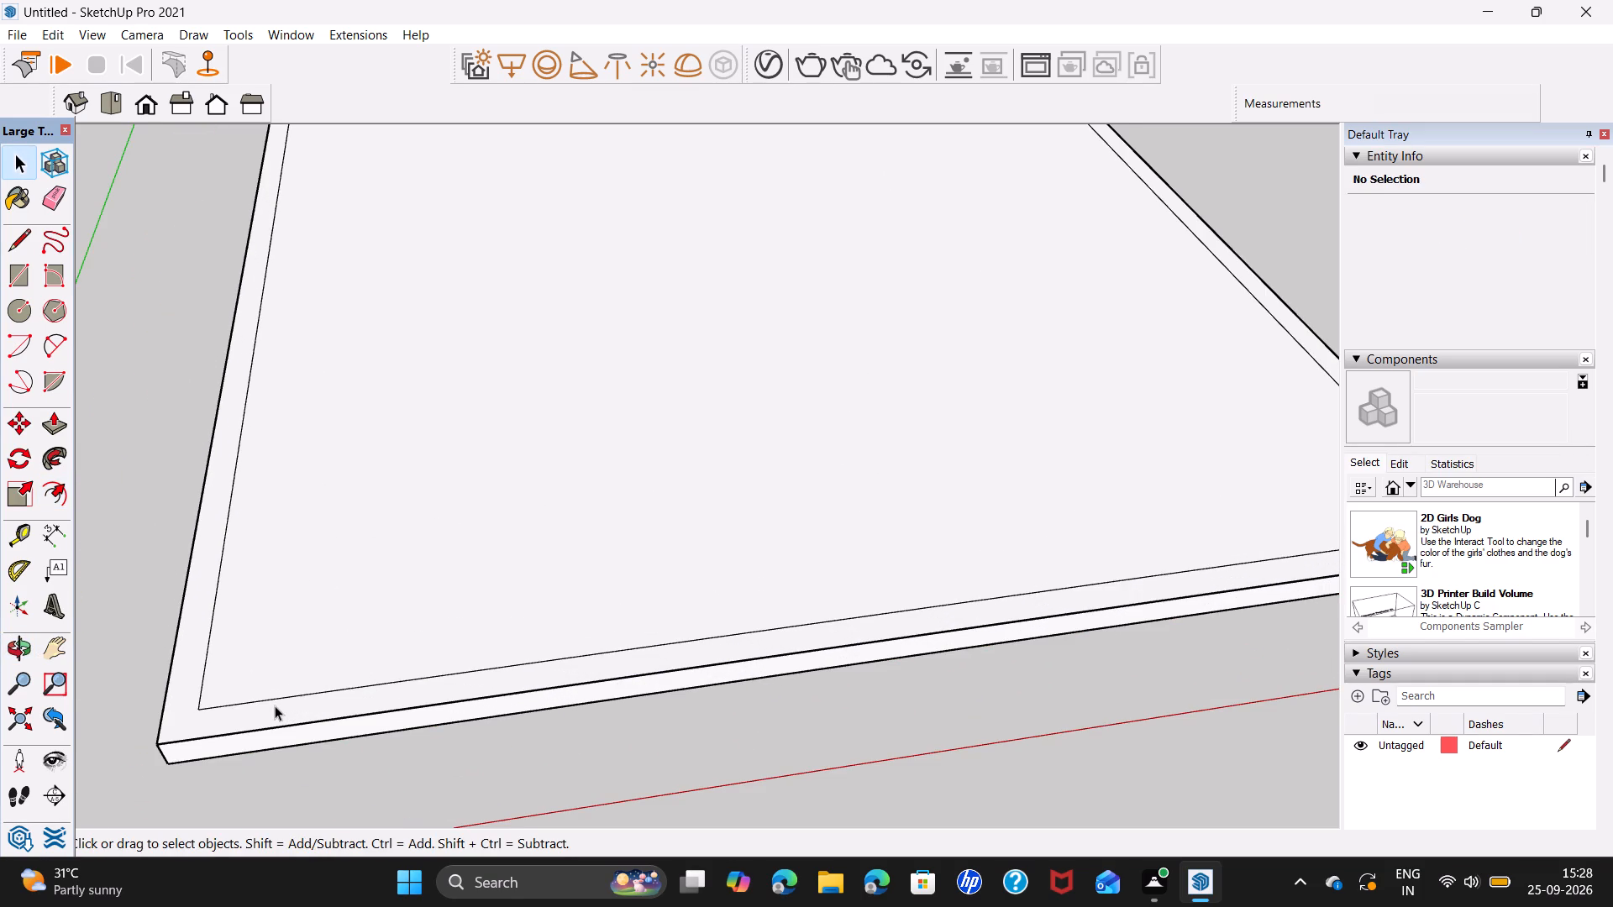
pyautogui.press('l')
pyautogui.click(201, 714)
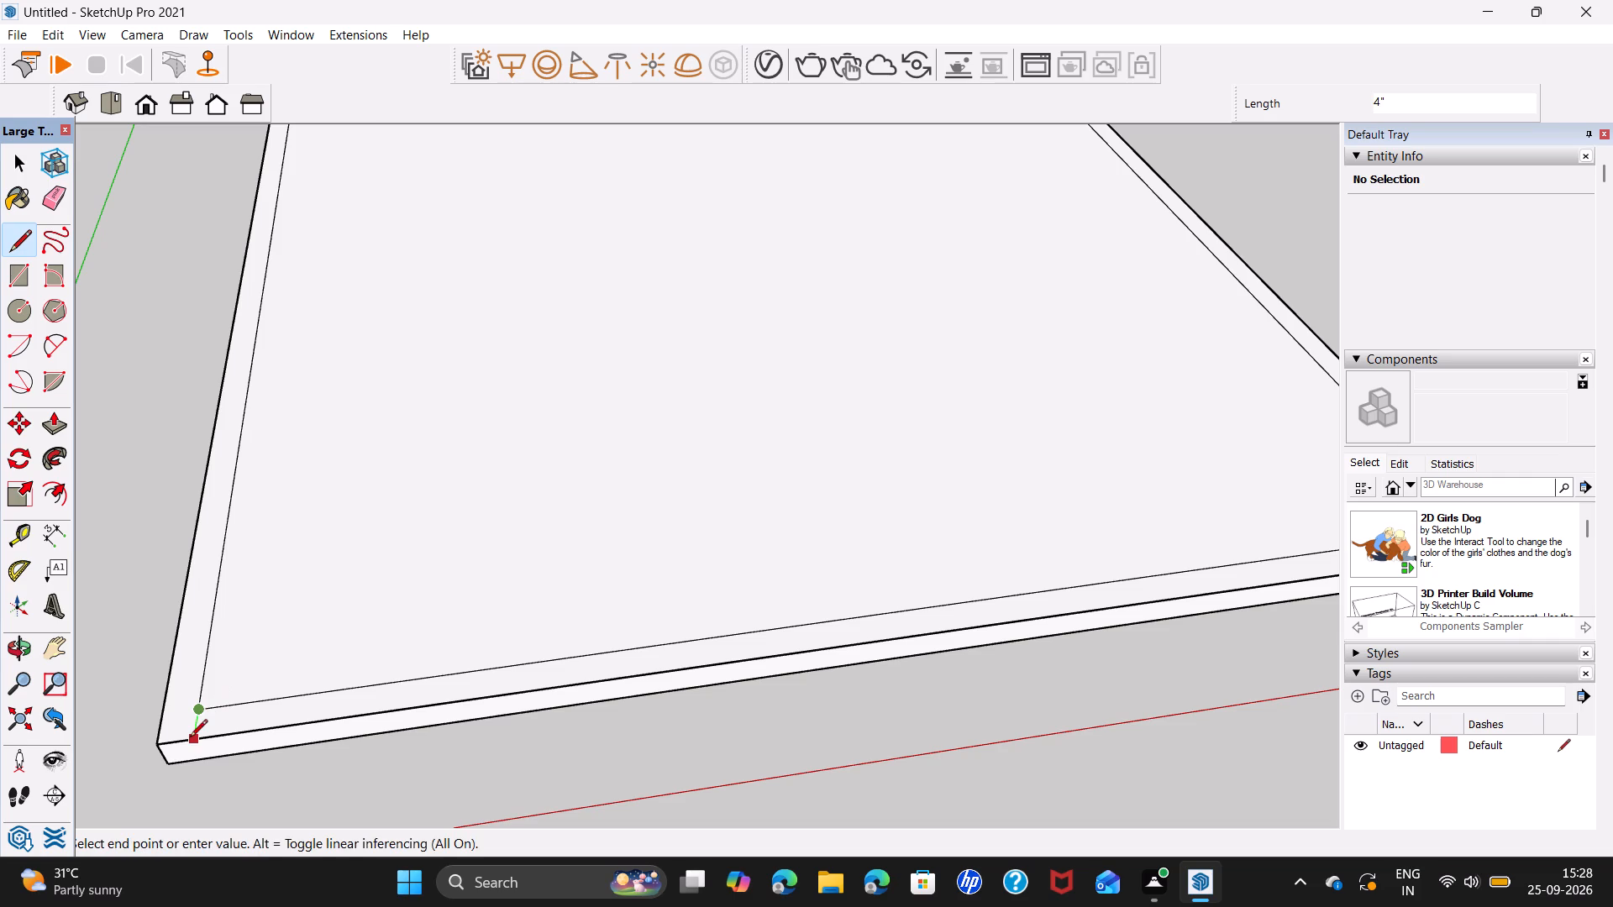
pyautogui.click(190, 738)
pyautogui.press('space')
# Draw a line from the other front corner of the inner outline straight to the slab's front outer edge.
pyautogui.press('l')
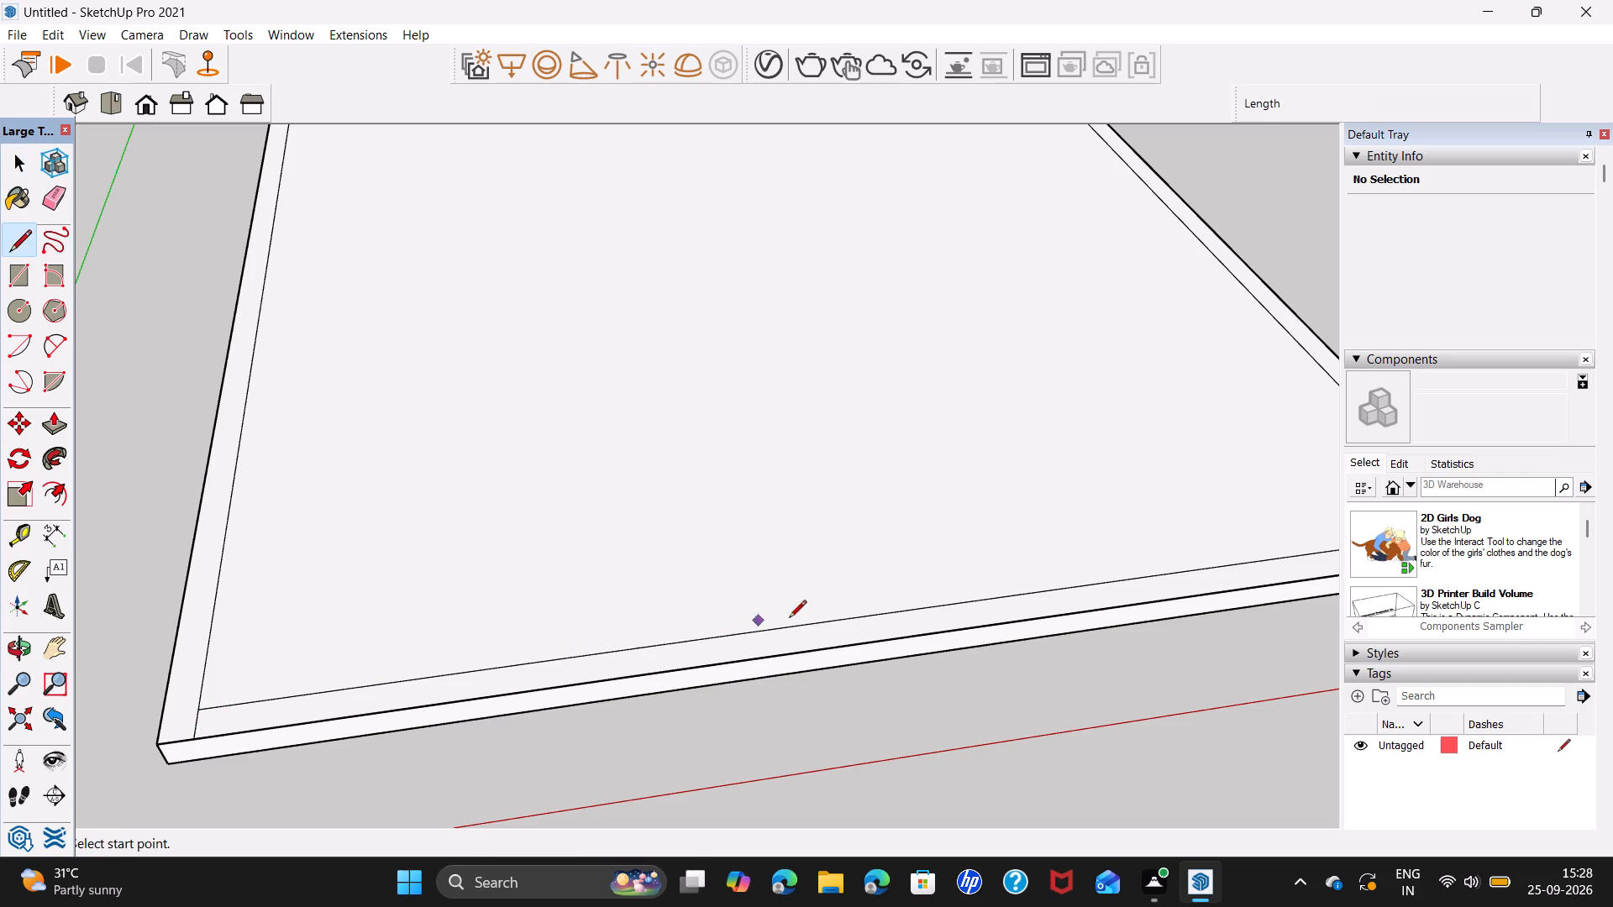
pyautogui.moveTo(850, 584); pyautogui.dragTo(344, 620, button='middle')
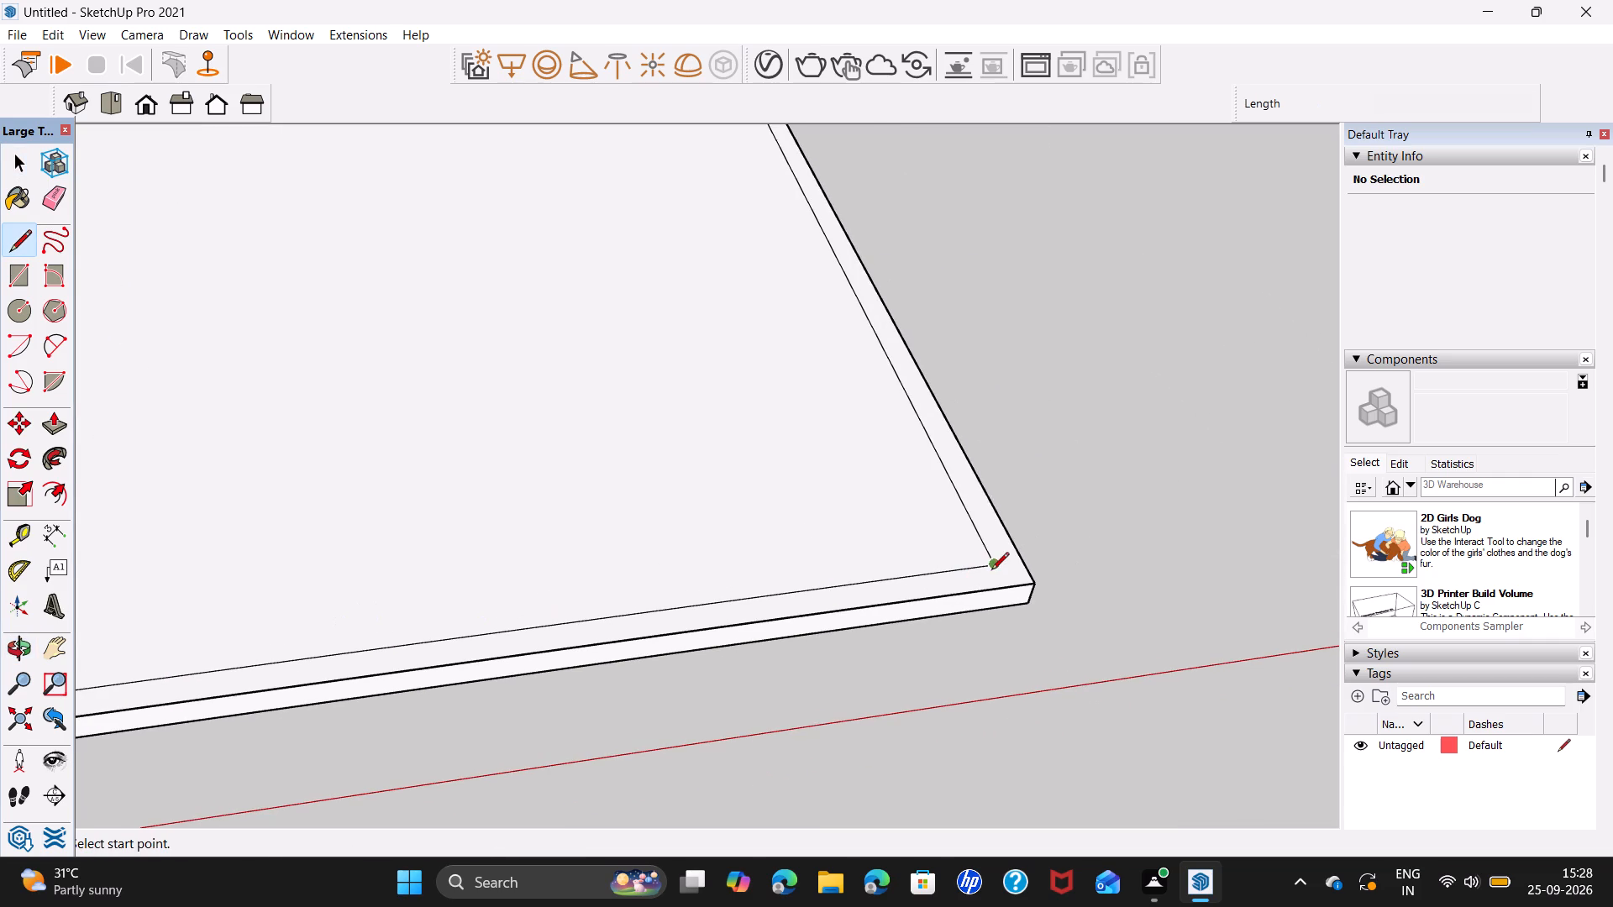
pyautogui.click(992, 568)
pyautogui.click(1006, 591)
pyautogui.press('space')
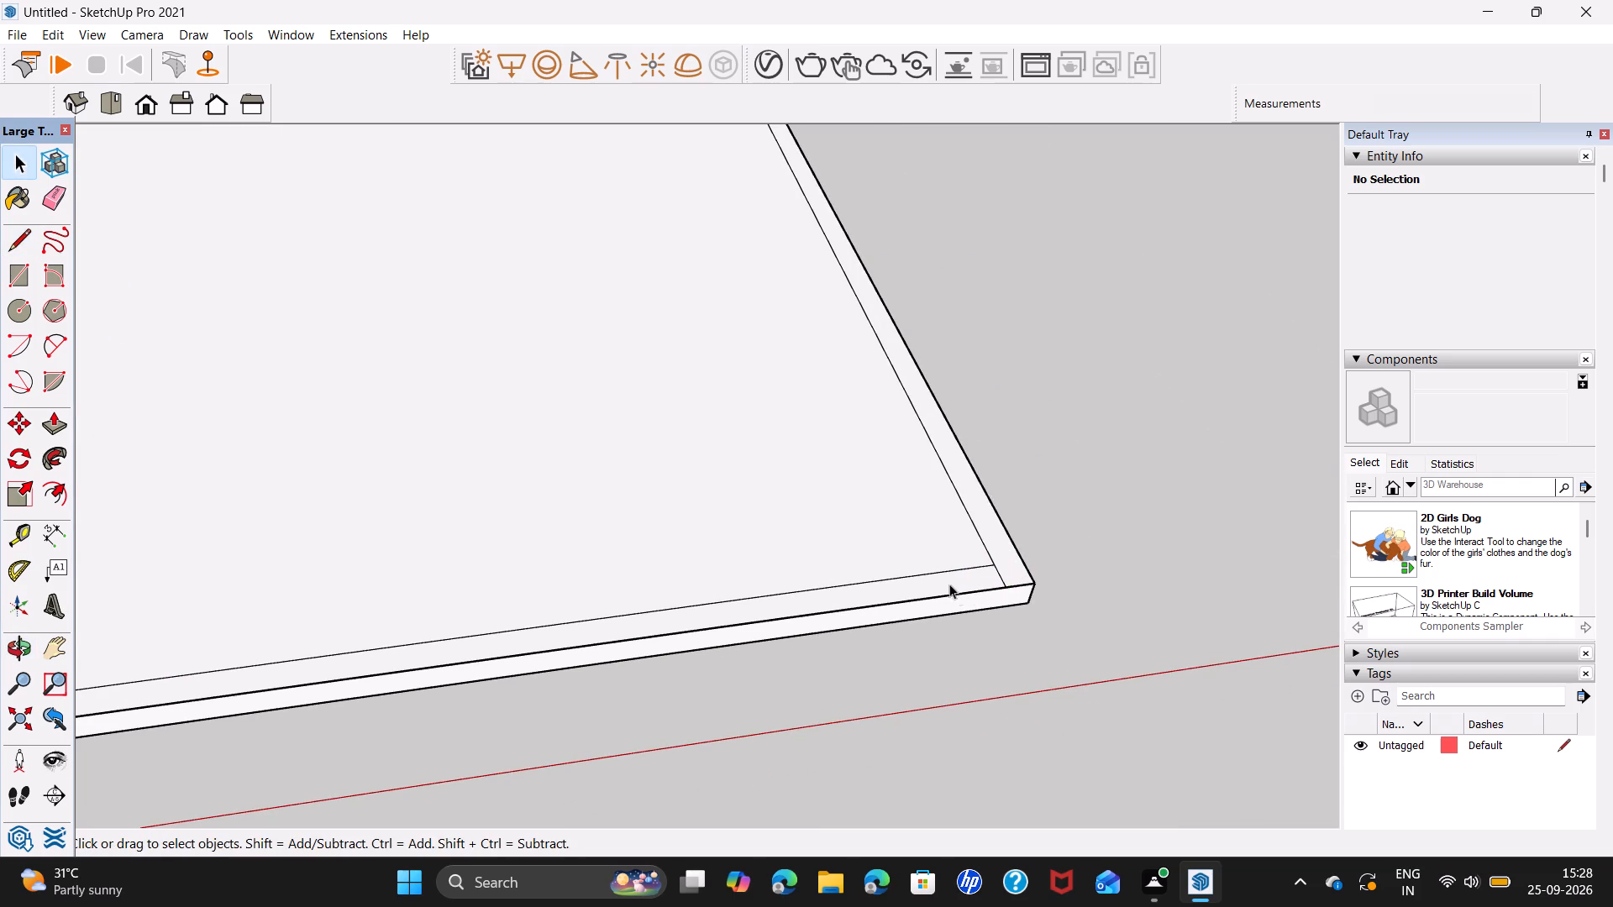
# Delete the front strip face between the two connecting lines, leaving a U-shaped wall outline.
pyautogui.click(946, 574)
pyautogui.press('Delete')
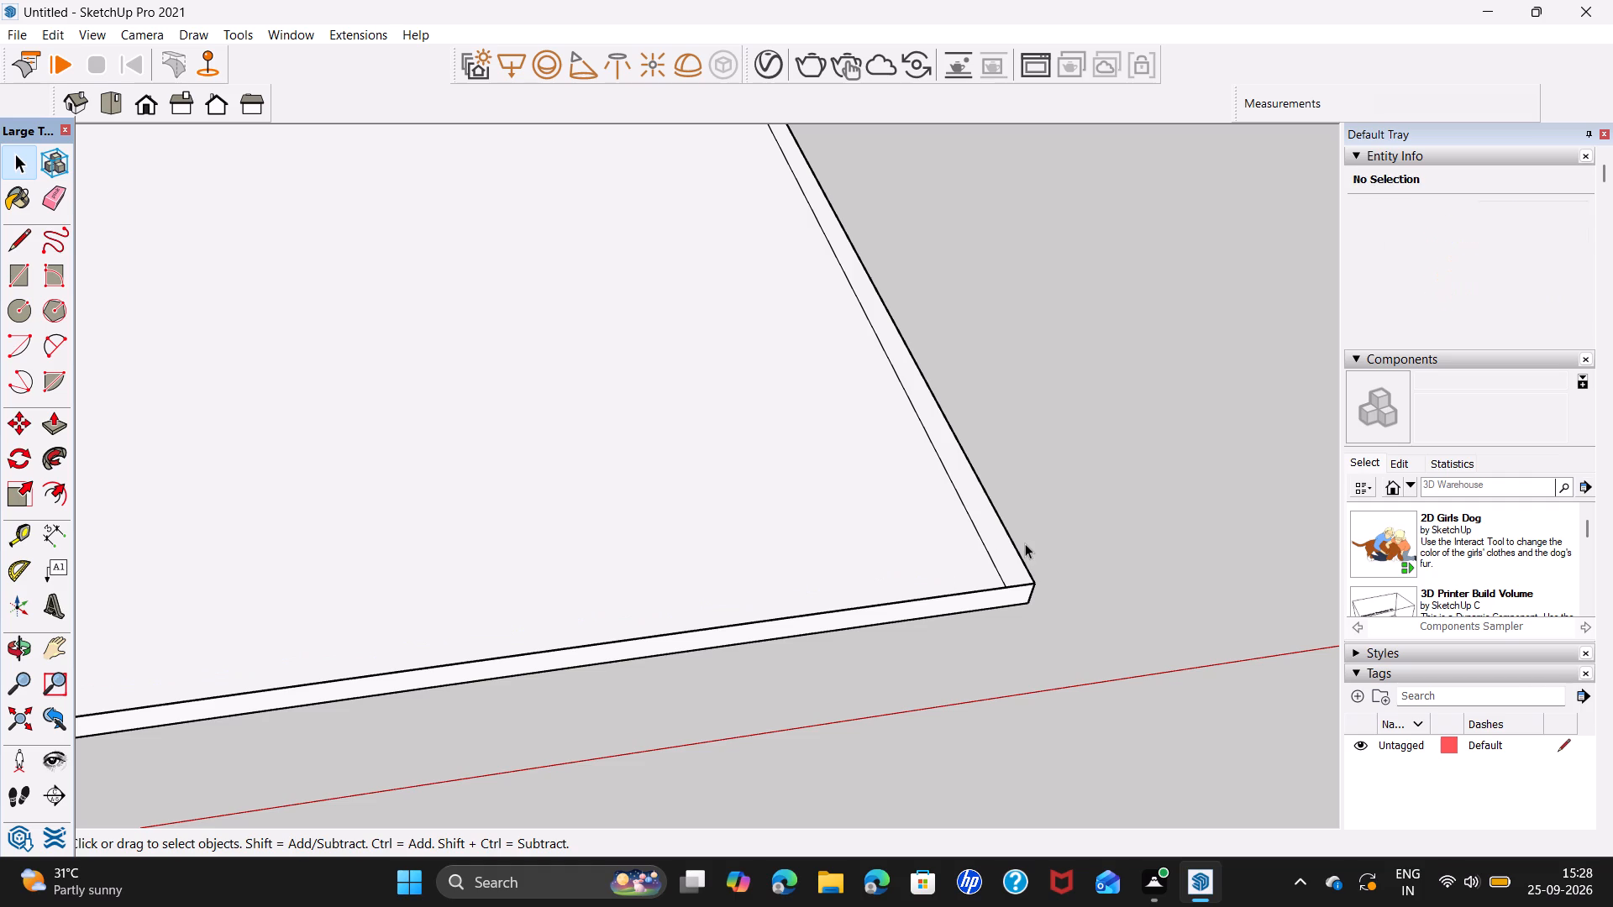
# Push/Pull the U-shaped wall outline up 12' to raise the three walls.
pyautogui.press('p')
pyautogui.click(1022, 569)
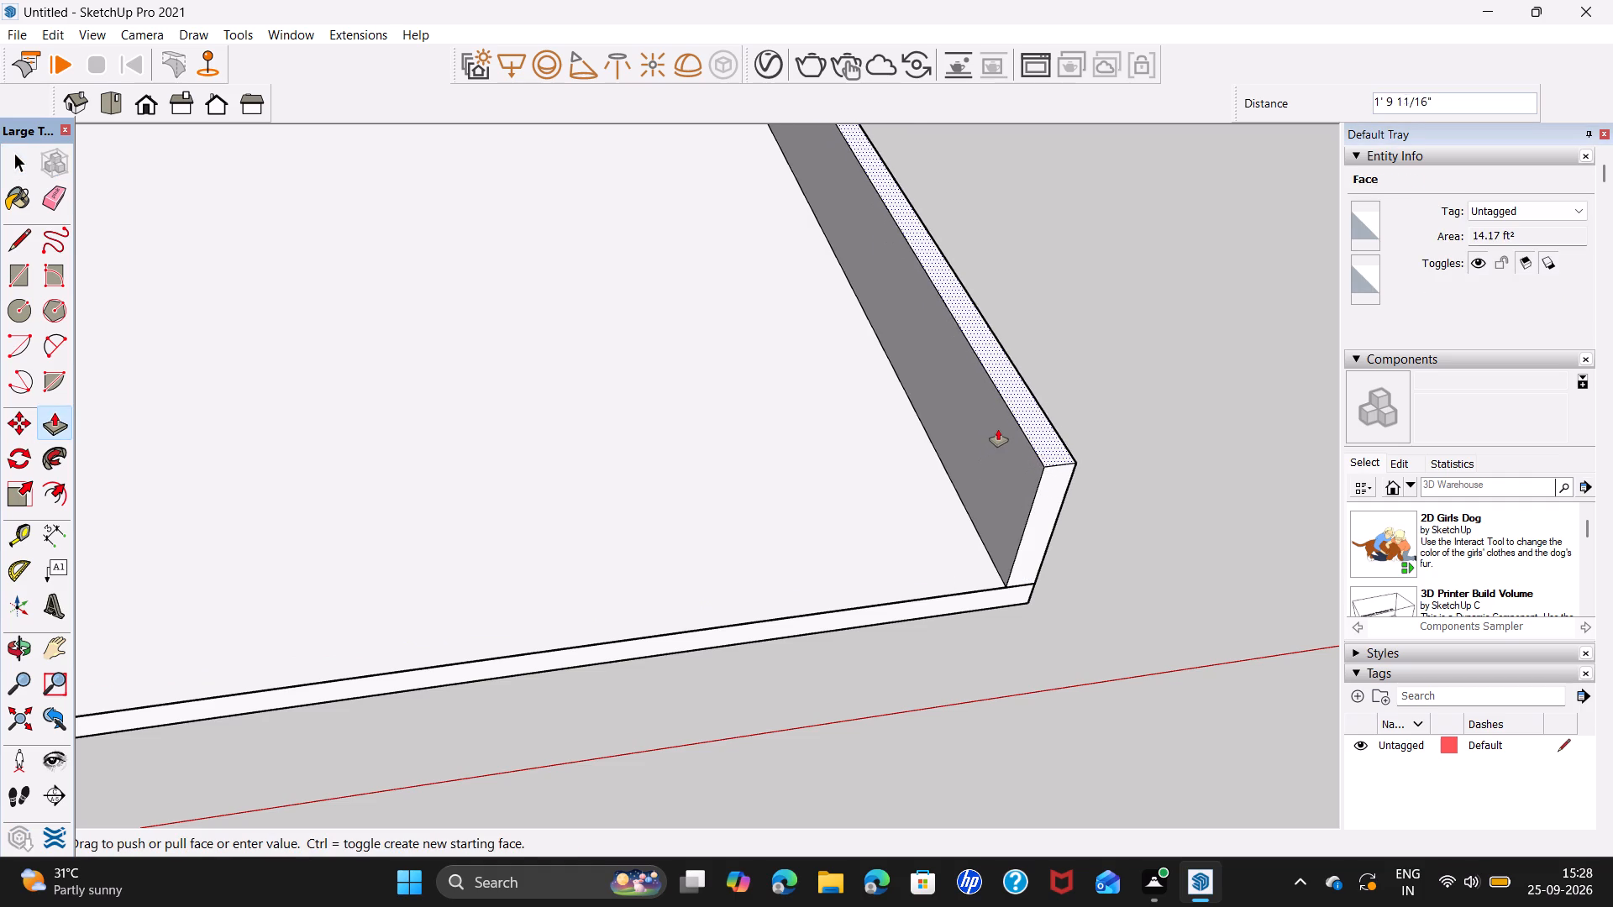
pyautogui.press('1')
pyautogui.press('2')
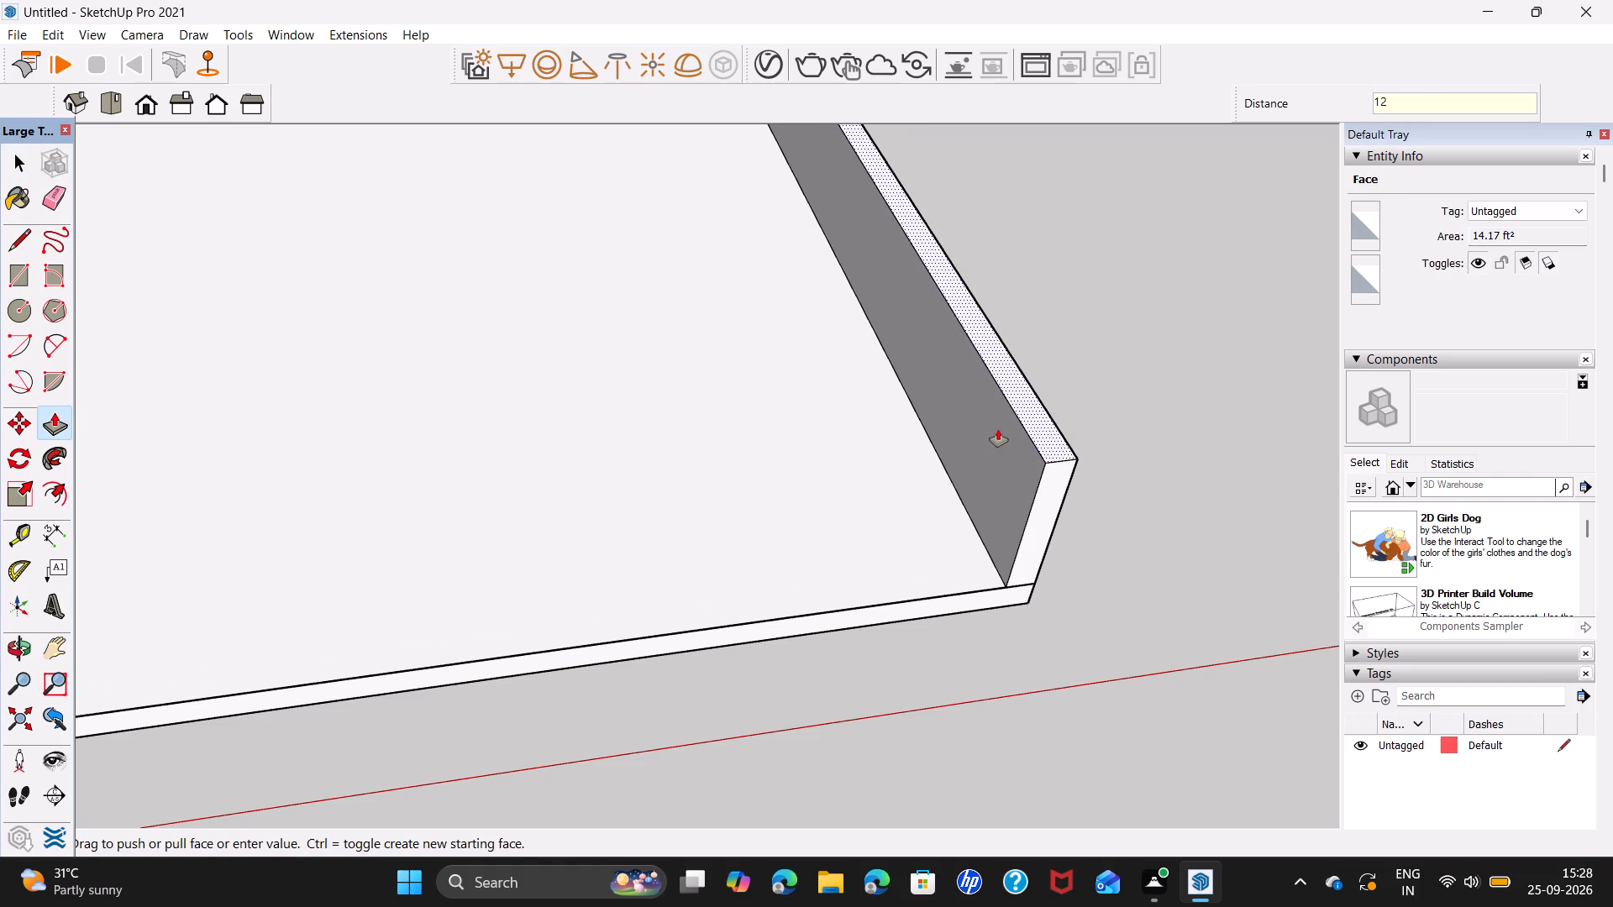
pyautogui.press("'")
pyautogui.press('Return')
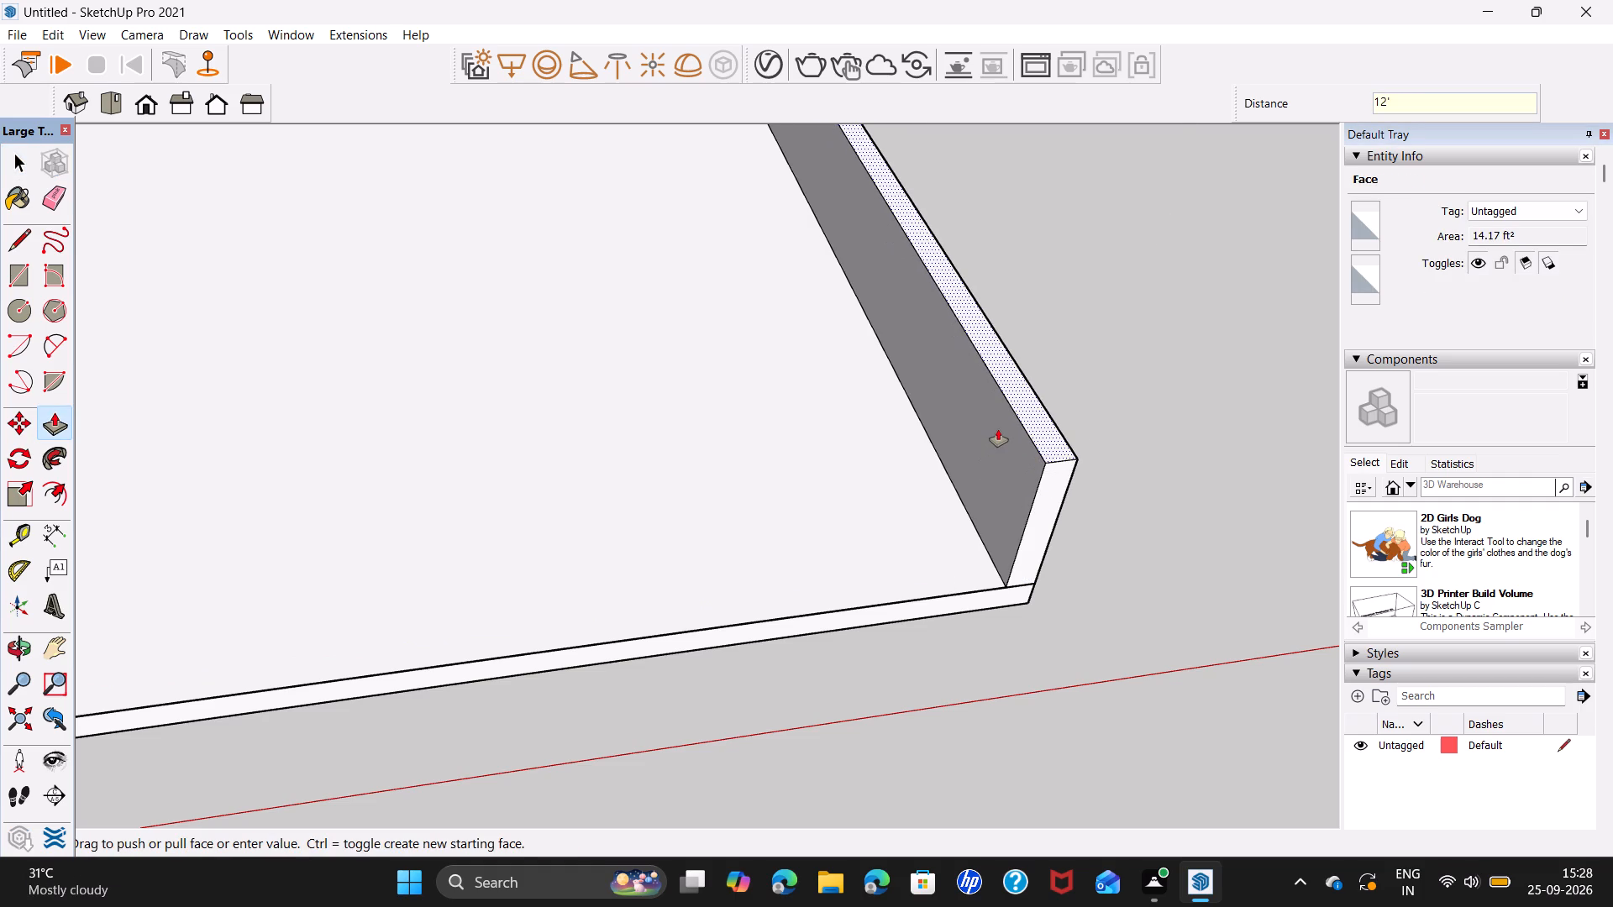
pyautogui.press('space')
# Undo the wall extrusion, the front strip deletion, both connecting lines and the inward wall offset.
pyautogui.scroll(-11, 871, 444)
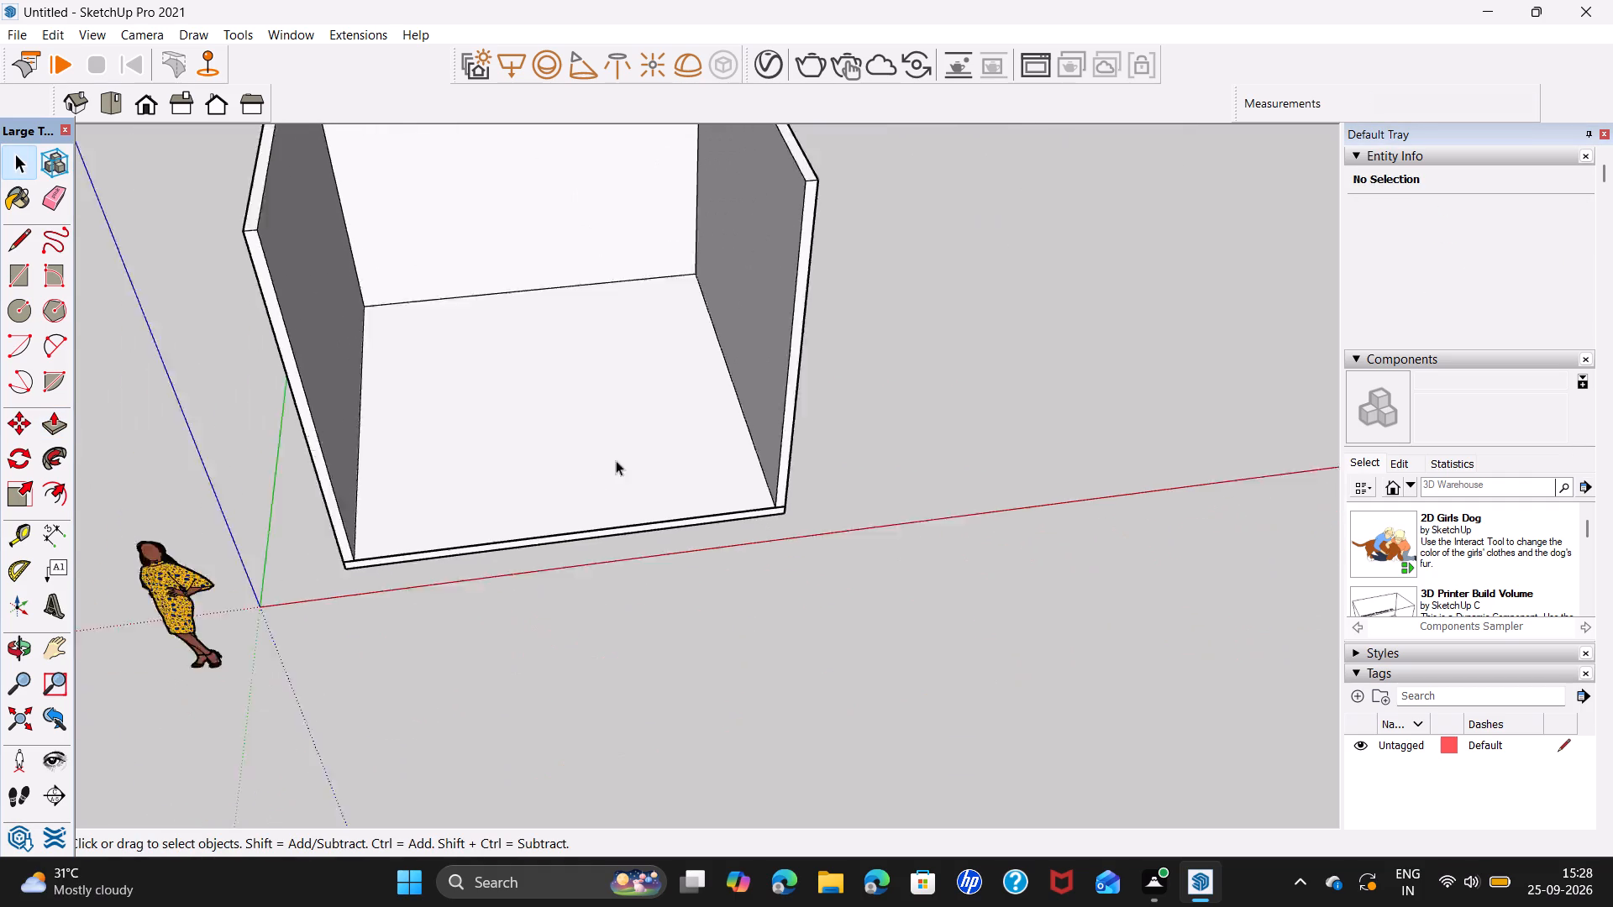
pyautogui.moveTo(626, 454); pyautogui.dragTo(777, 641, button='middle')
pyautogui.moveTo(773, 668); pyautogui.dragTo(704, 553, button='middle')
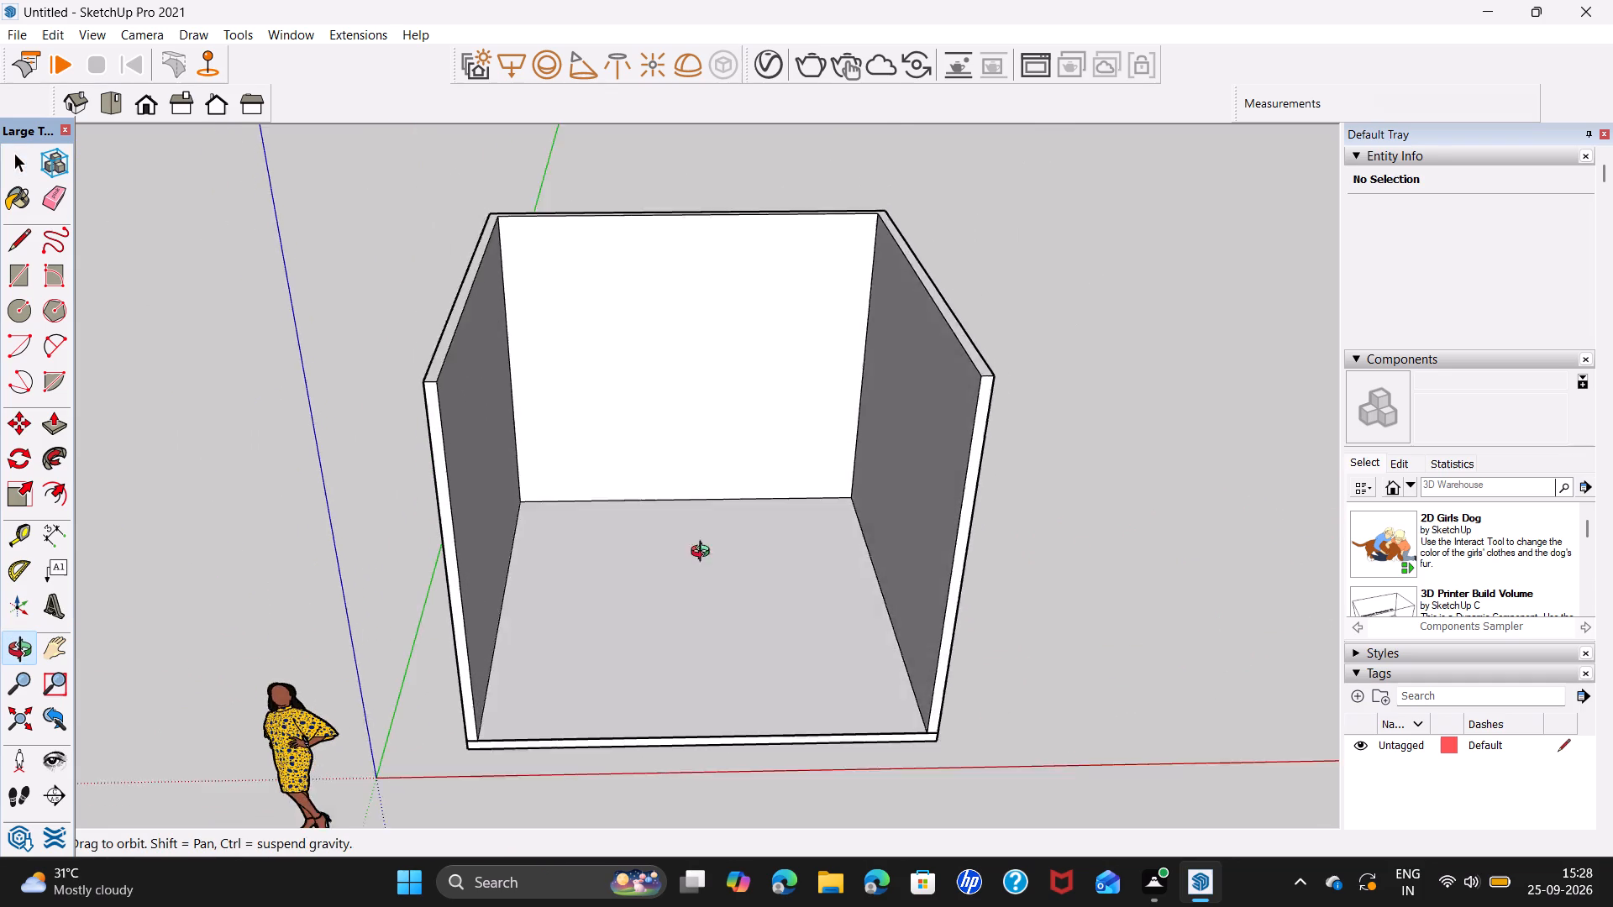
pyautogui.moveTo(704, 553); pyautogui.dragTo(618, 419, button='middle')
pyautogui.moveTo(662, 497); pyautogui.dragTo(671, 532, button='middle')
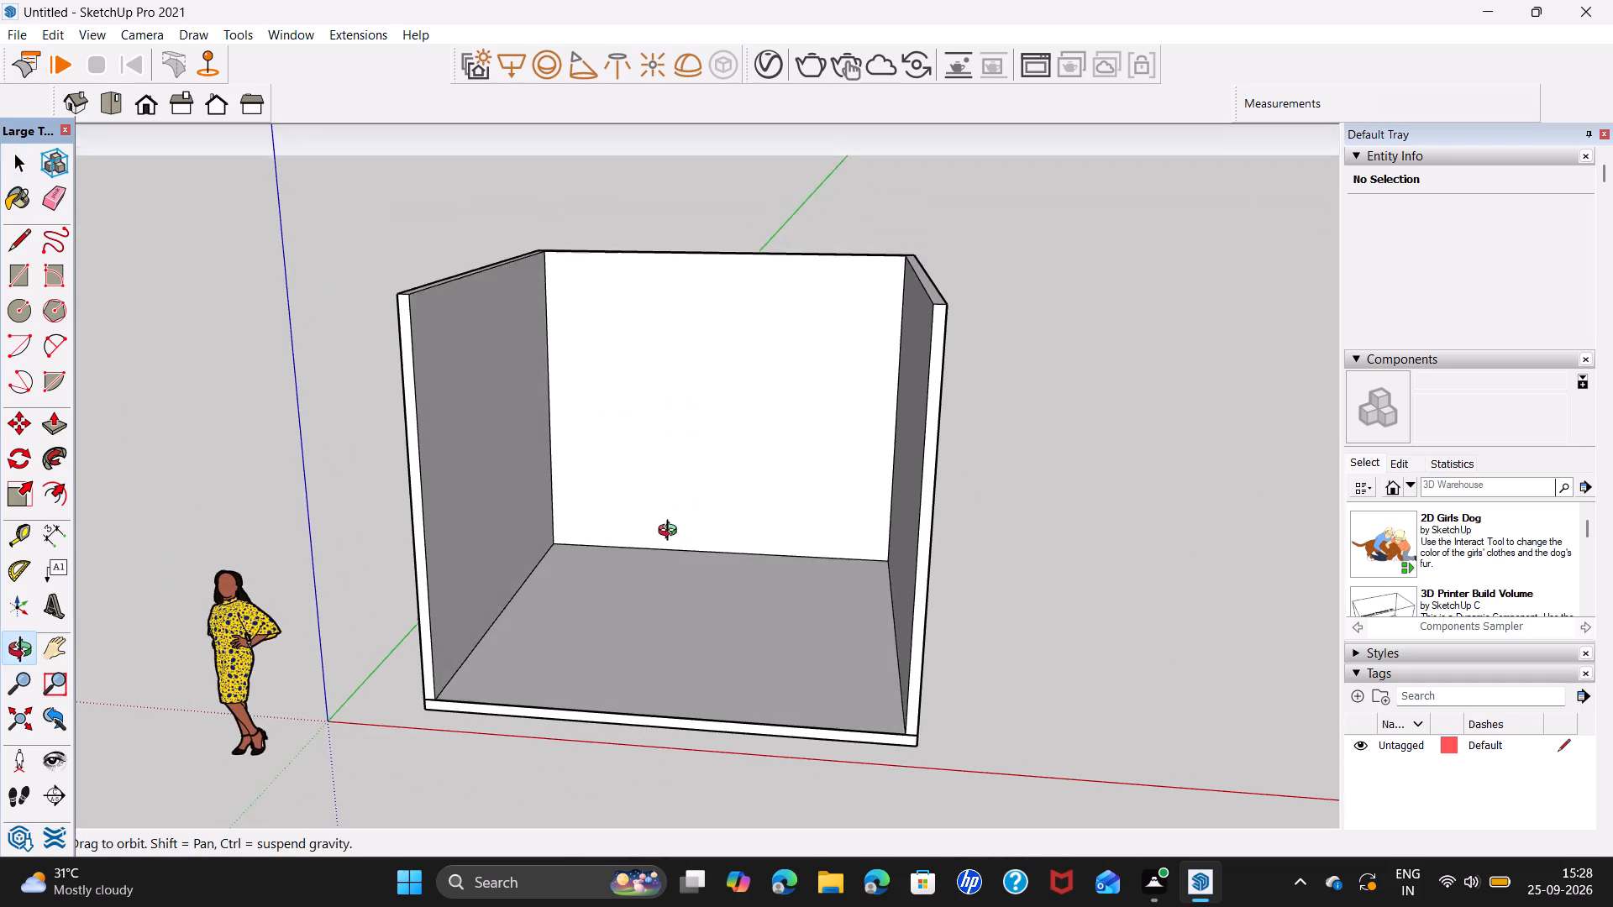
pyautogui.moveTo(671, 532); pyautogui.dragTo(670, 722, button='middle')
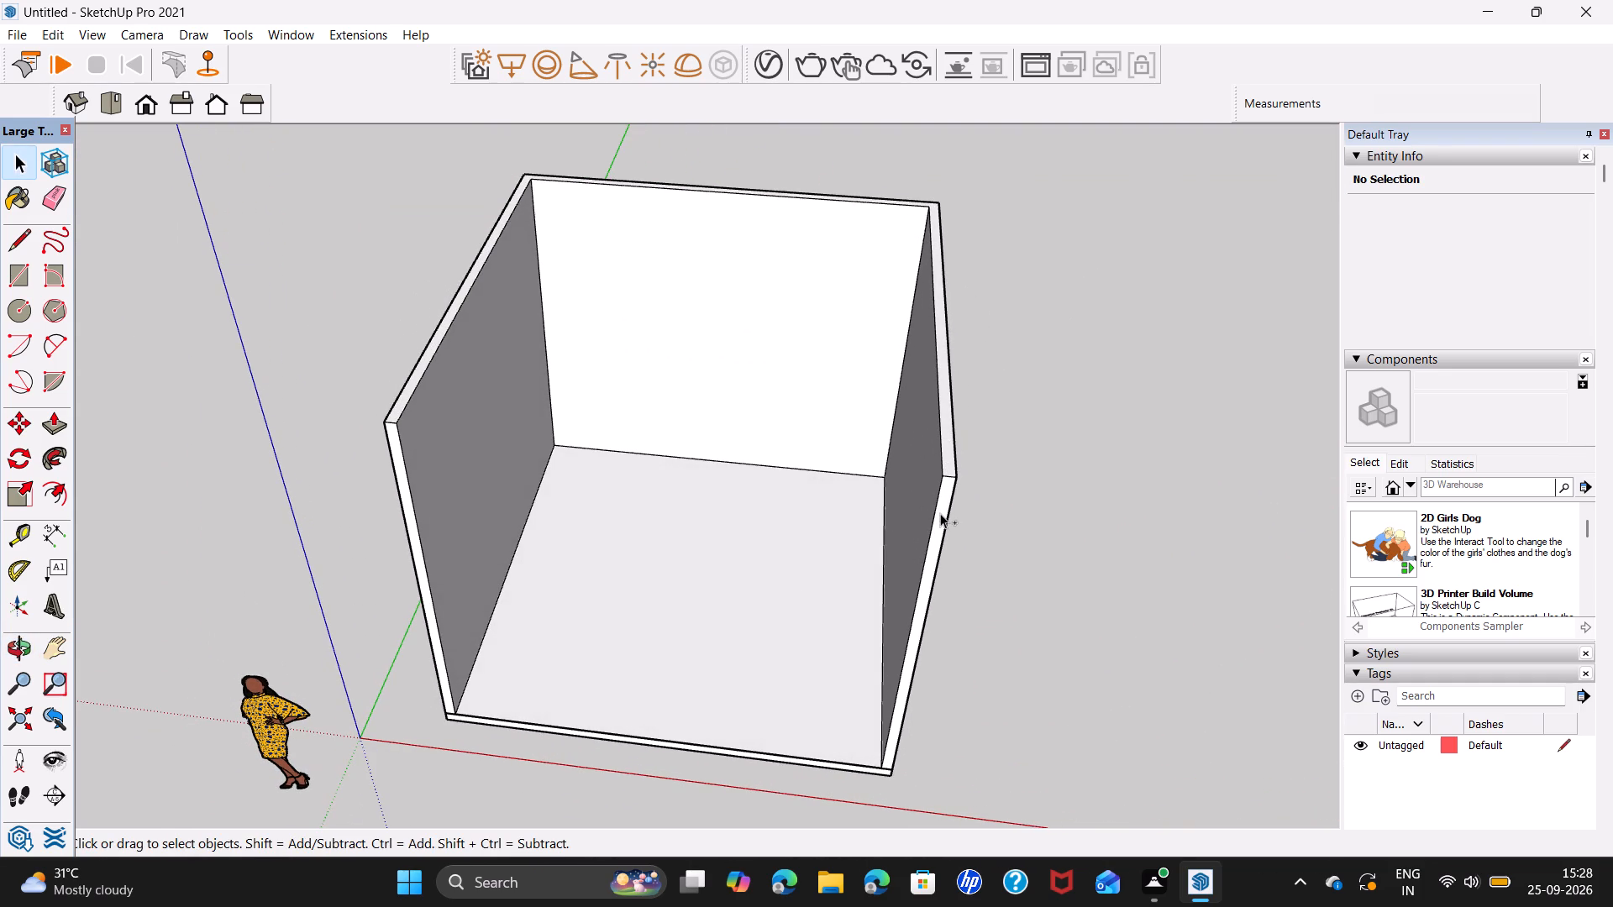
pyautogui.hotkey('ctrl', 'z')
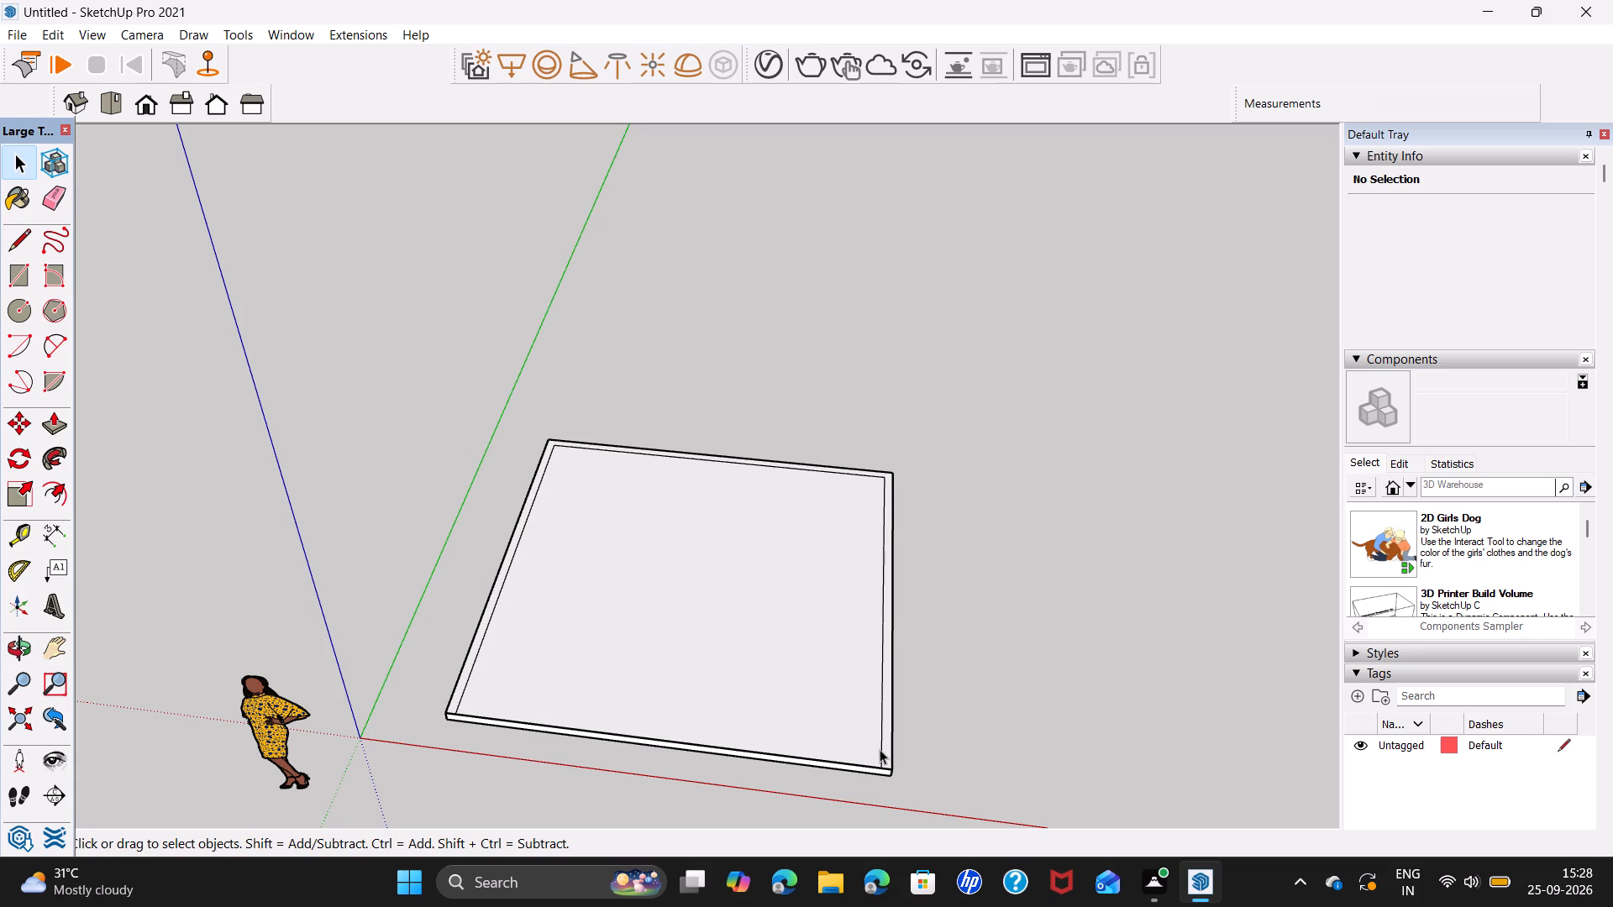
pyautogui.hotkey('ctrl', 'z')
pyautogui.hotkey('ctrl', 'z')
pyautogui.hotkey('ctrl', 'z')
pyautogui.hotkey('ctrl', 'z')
# Open the slab group for editing and Push/Pull its side face farthest from the origin outward by 4' along the red axis.
pyautogui.moveTo(876, 742); pyautogui.dragTo(388, 556, button='middle')
pyautogui.scroll(1, 388, 556)
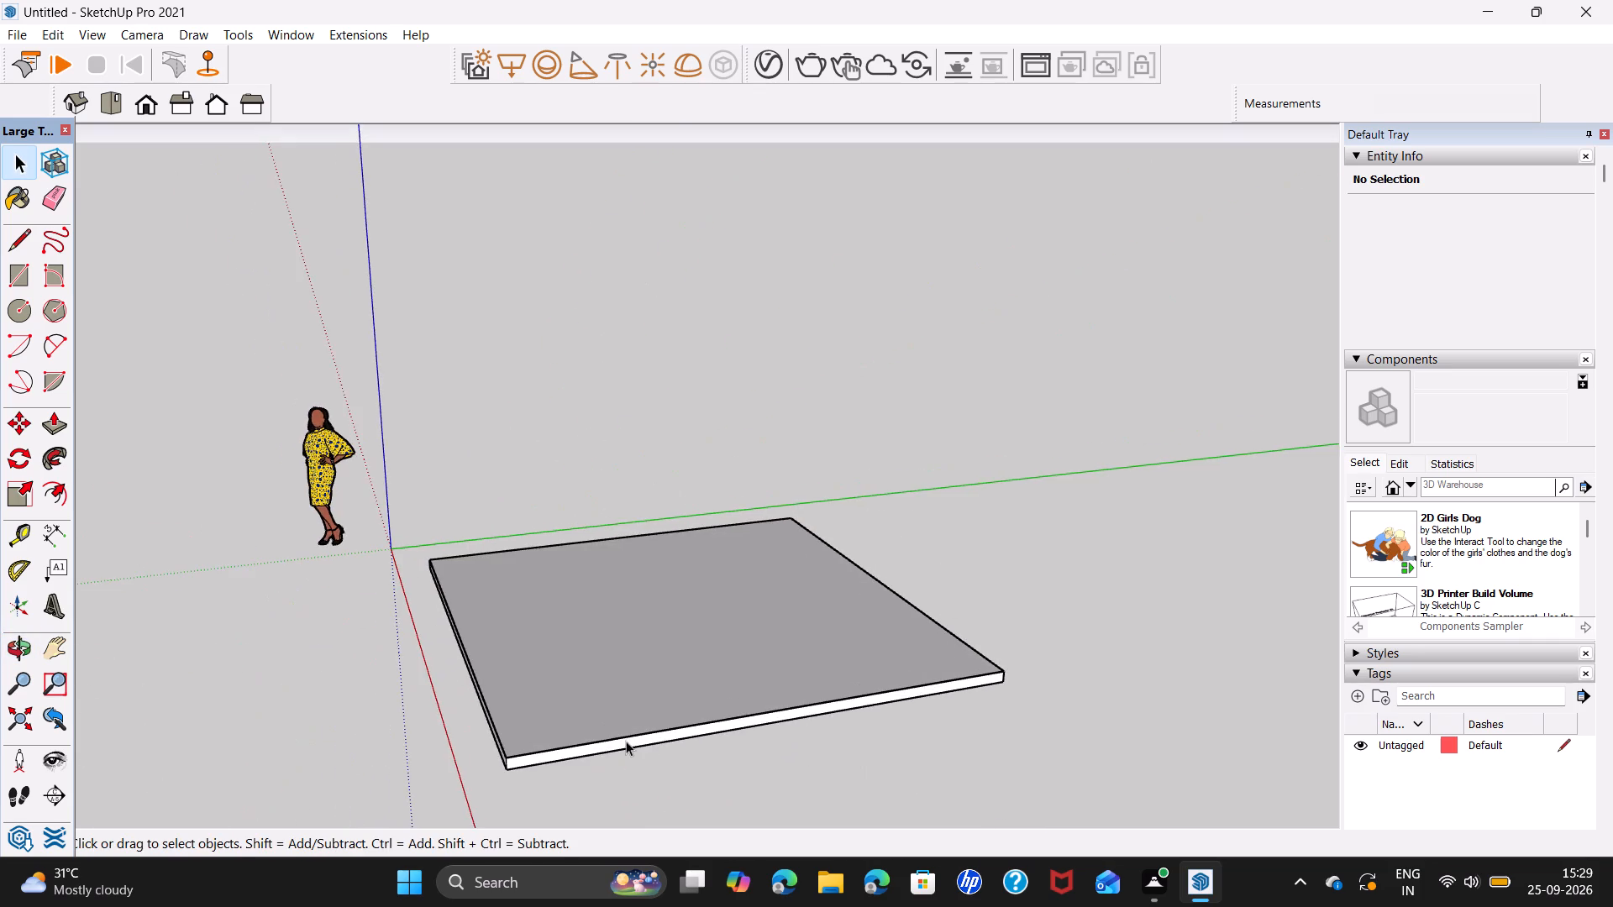
pyautogui.scroll(6, 628, 742)
pyautogui.tripleClick(660, 739)
pyautogui.click(660, 739)
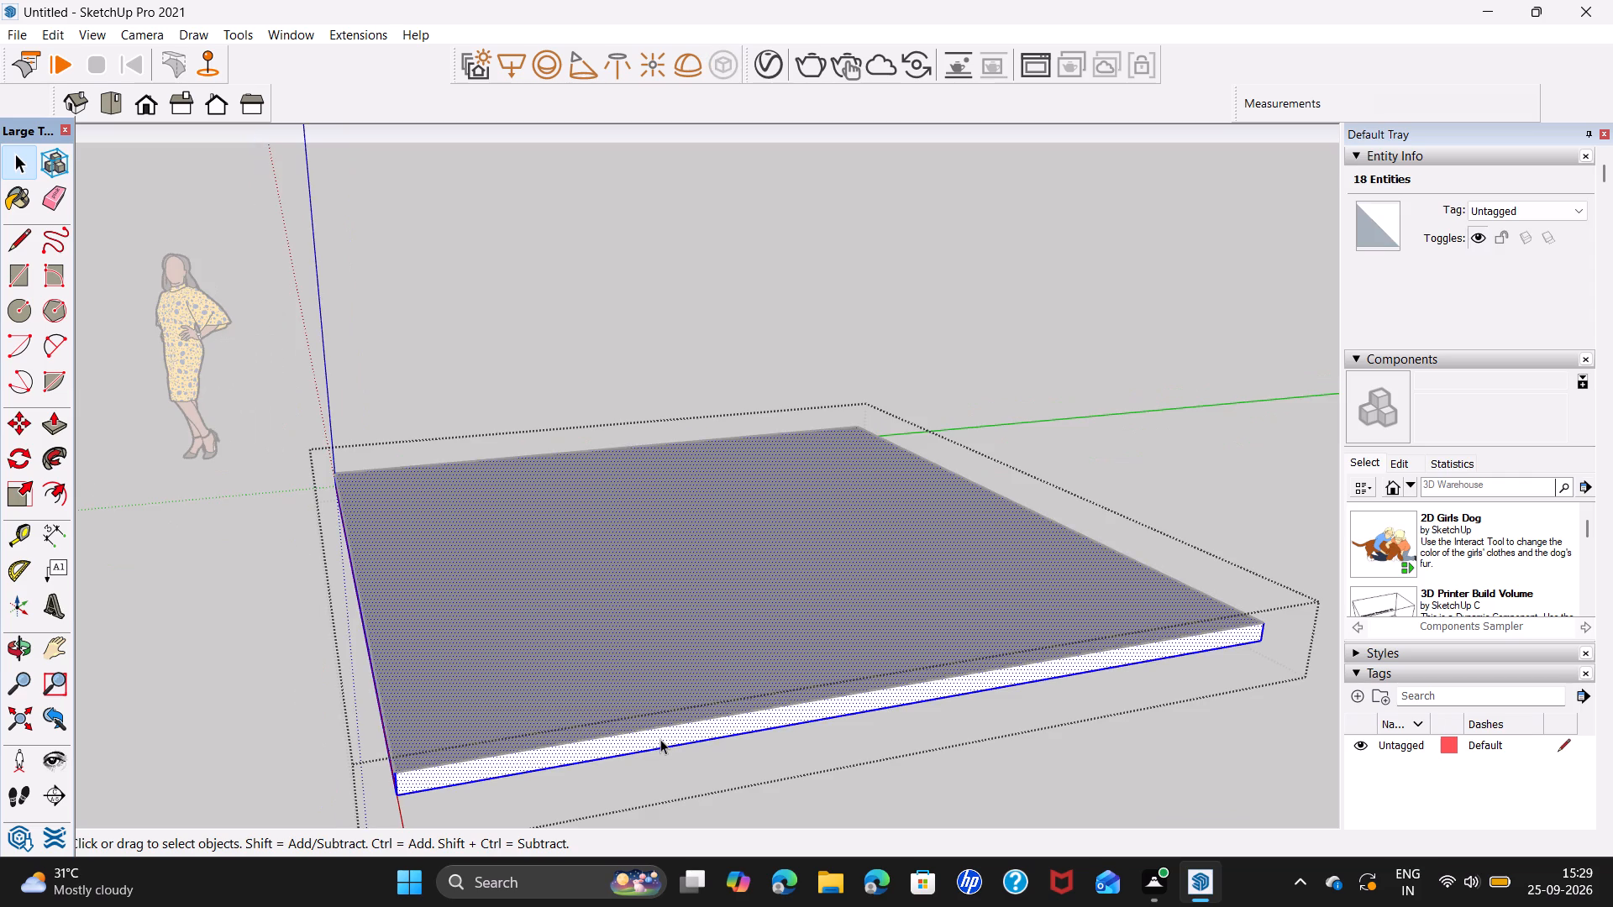
pyautogui.click(660, 739)
pyautogui.click(662, 738)
pyautogui.press('p')
pyautogui.click(673, 727)
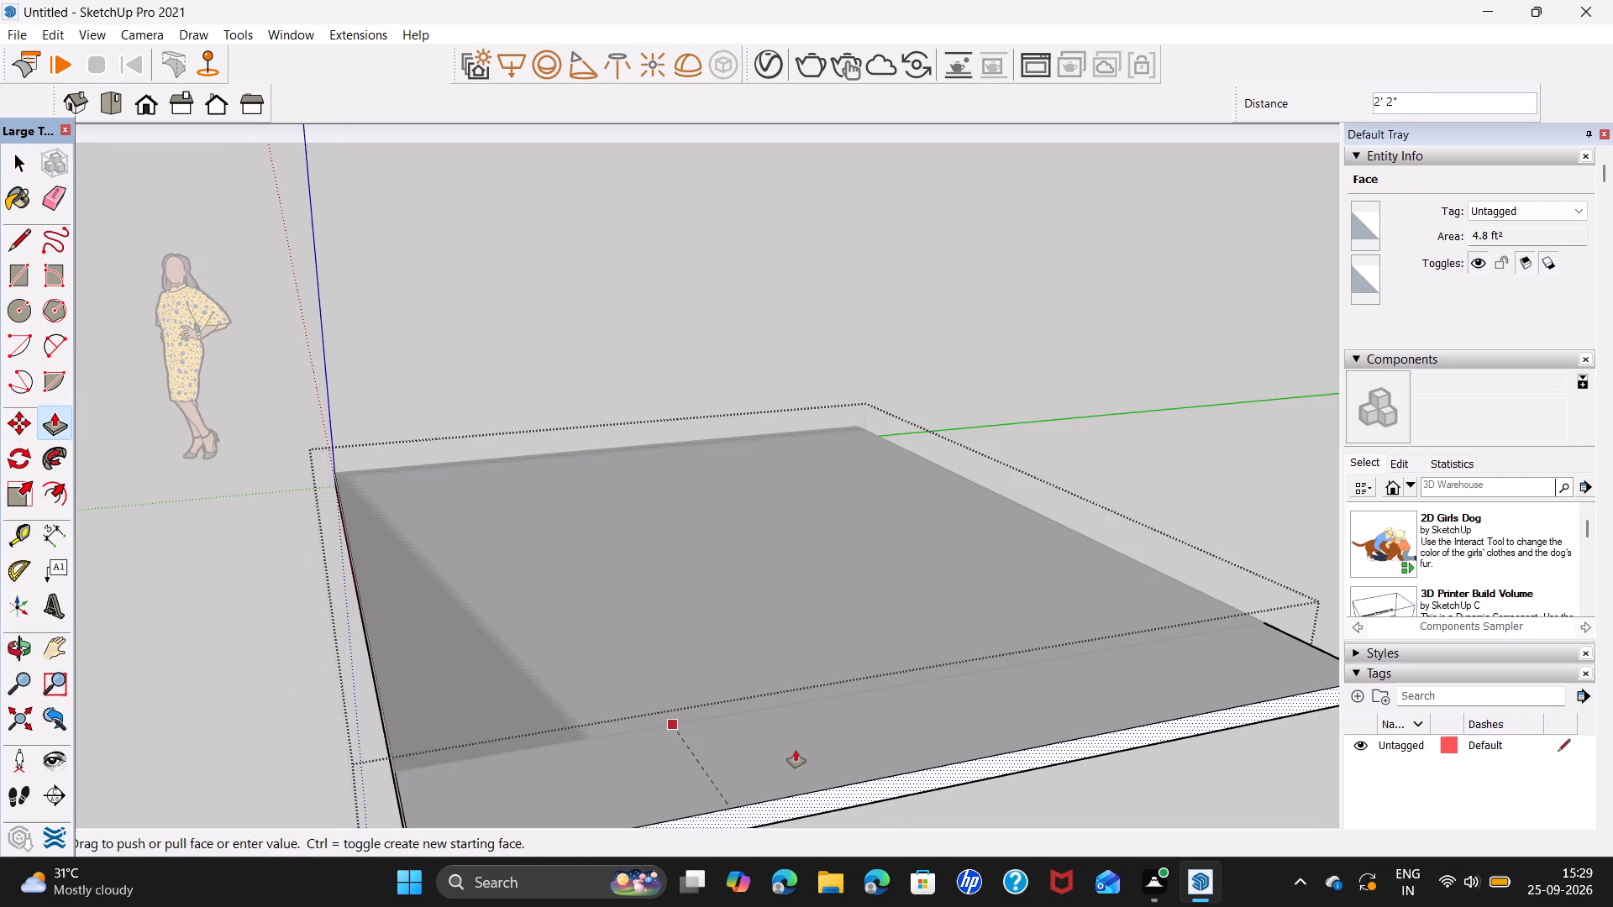
pyautogui.press('4')
pyautogui.press("'")
pyautogui.press('Return')
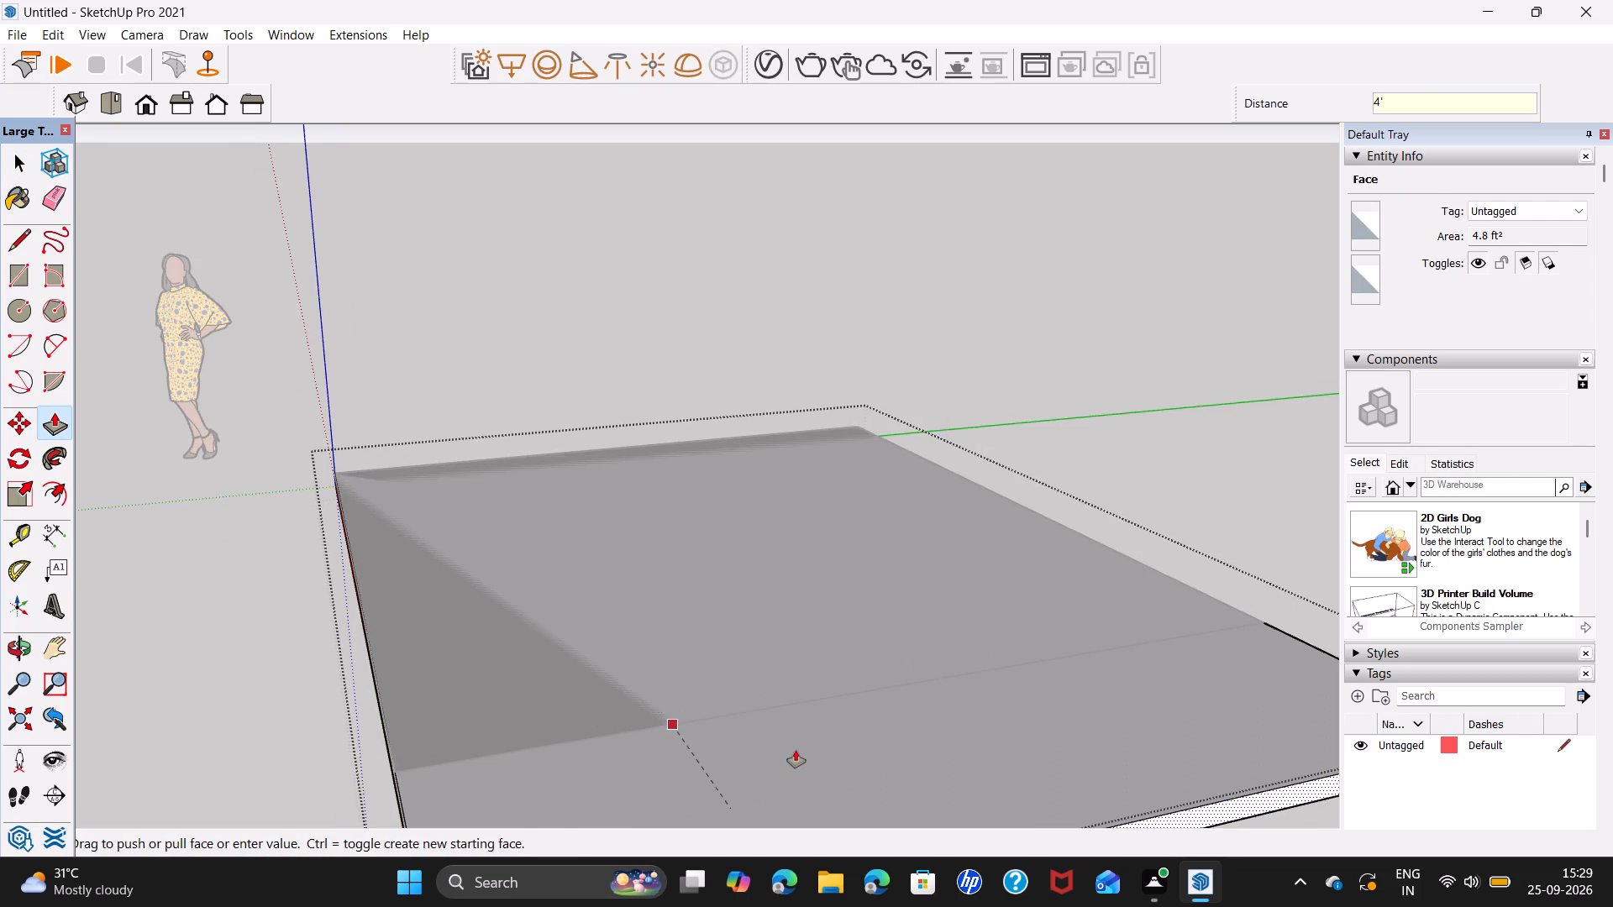
# Push/Pull the slab's long front side face outward by 2' along the green axis, and close the group.
pyautogui.scroll(-6, 707, 721)
pyautogui.moveTo(672, 735); pyautogui.dragTo(1090, 642, button='middle')
pyautogui.scroll(6, 969, 643)
pyautogui.press('space')
pyautogui.click(992, 627)
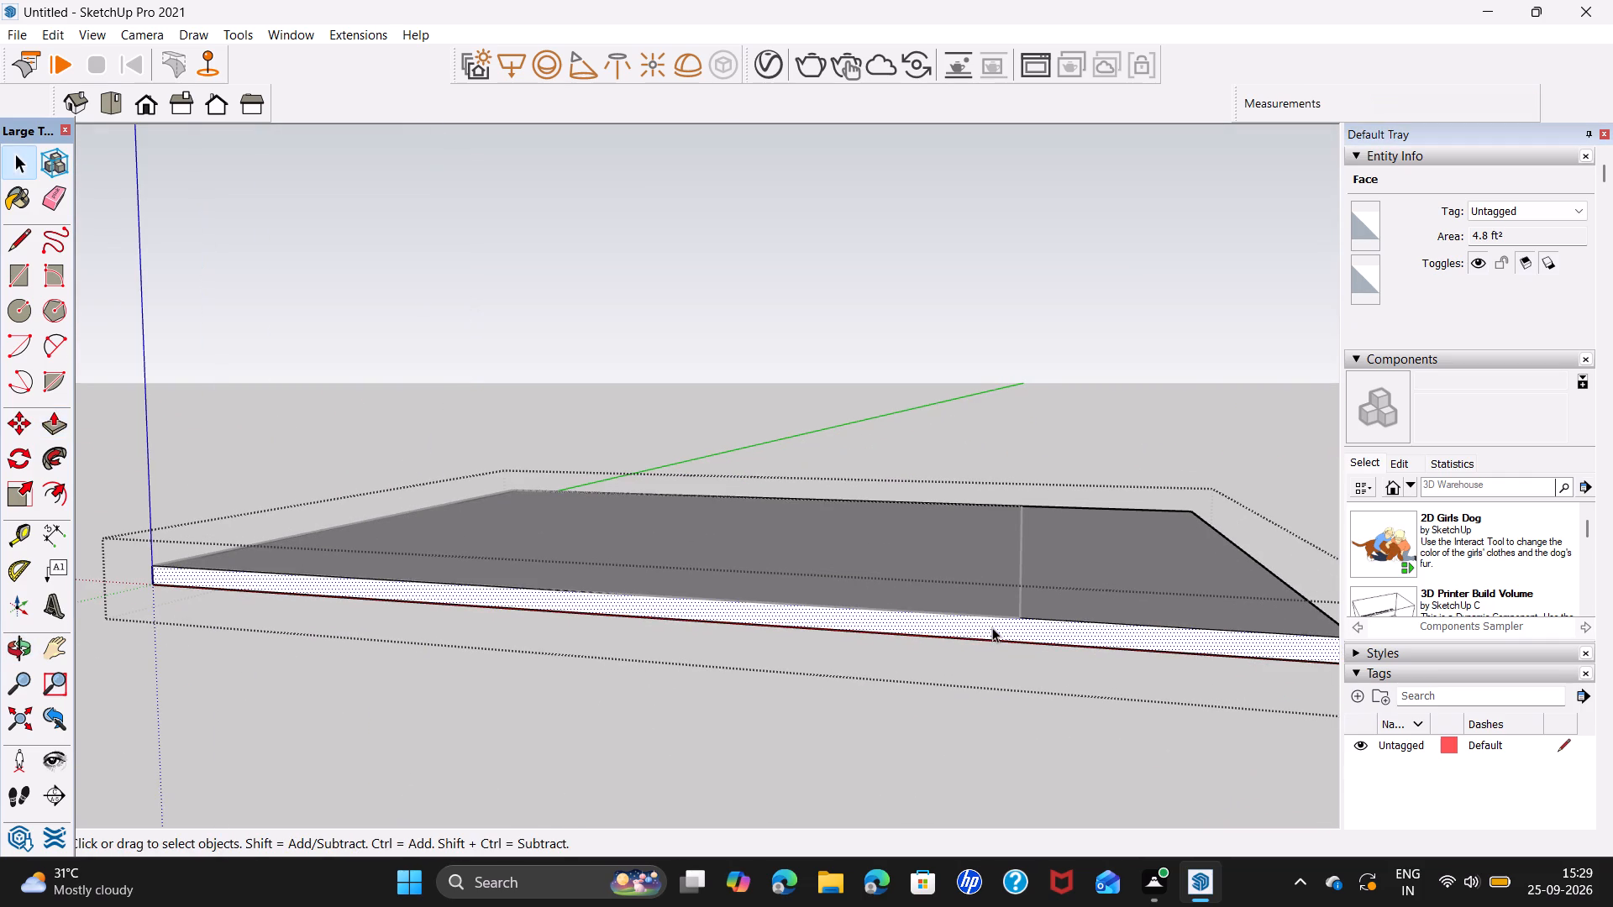
pyautogui.press('p')
pyautogui.click(993, 628)
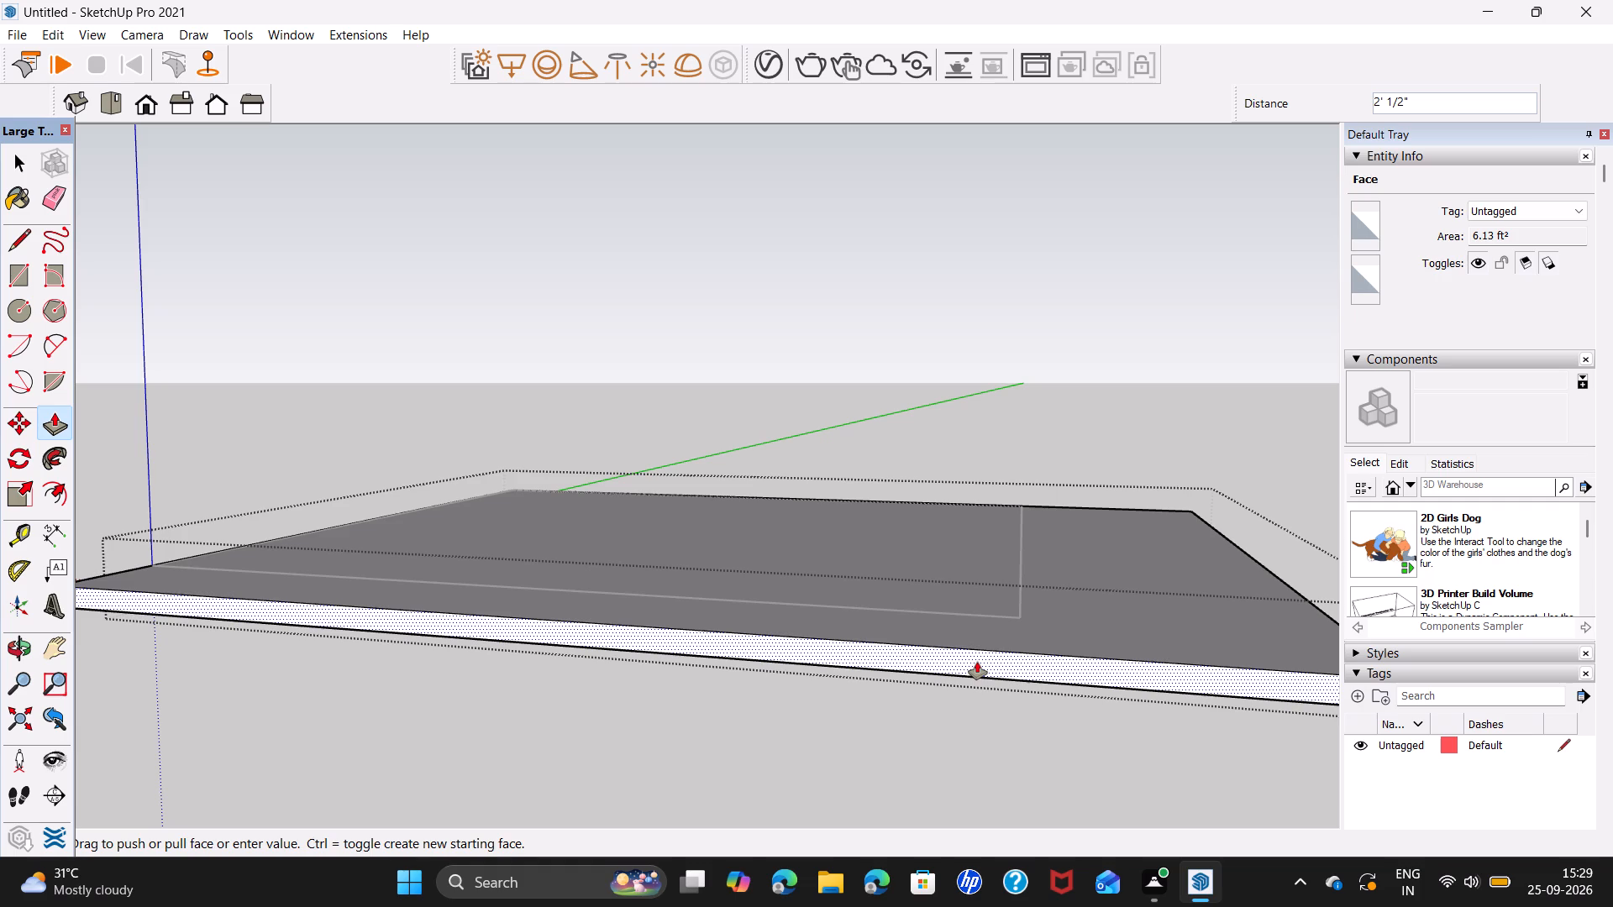
pyautogui.press('2')
pyautogui.press("'")
pyautogui.press('Return')
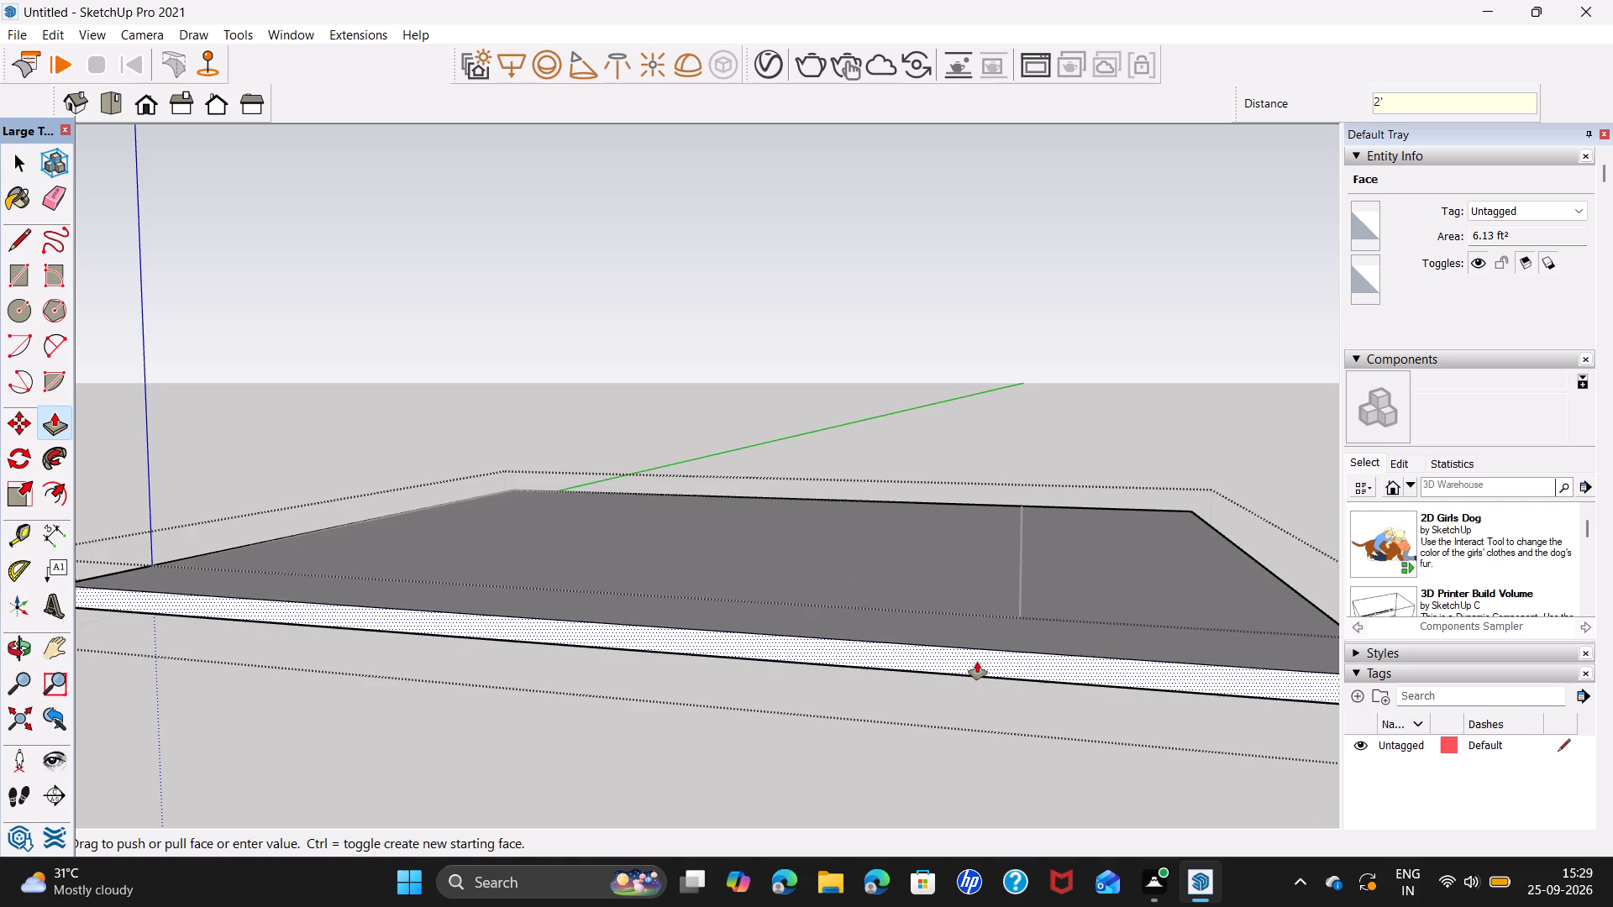
pyautogui.press('space')
pyautogui.moveTo(954, 616); pyautogui.dragTo(927, 759, button='middle')
pyautogui.scroll(-5, 959, 704)
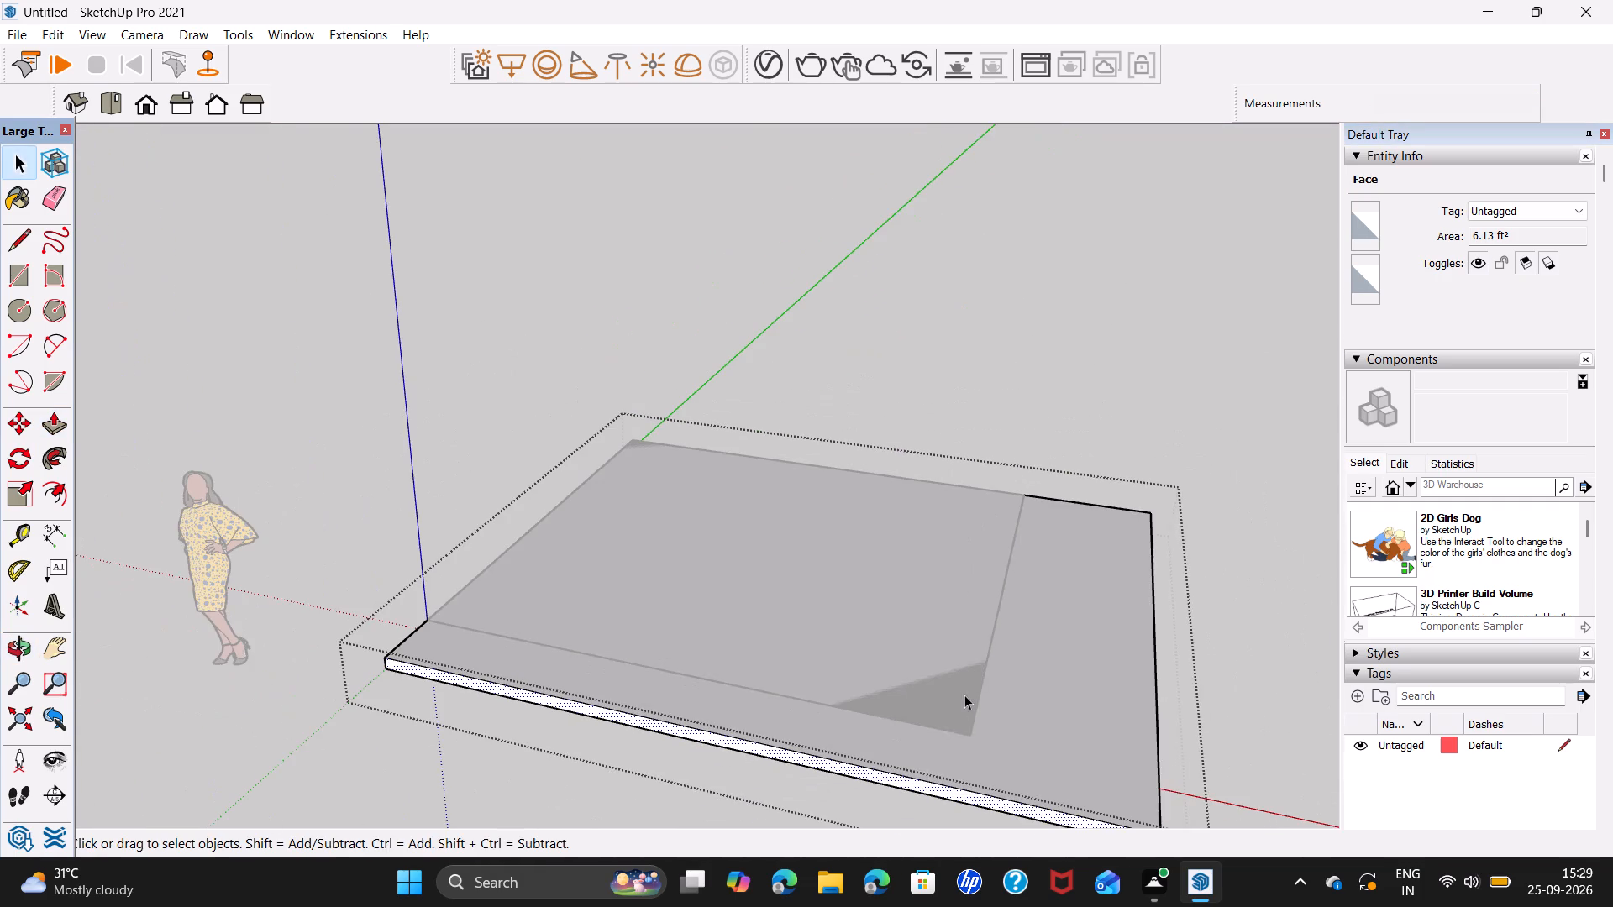
pyautogui.moveTo(964, 695); pyautogui.dragTo(1023, 711, button='middle')
pyautogui.press('space')
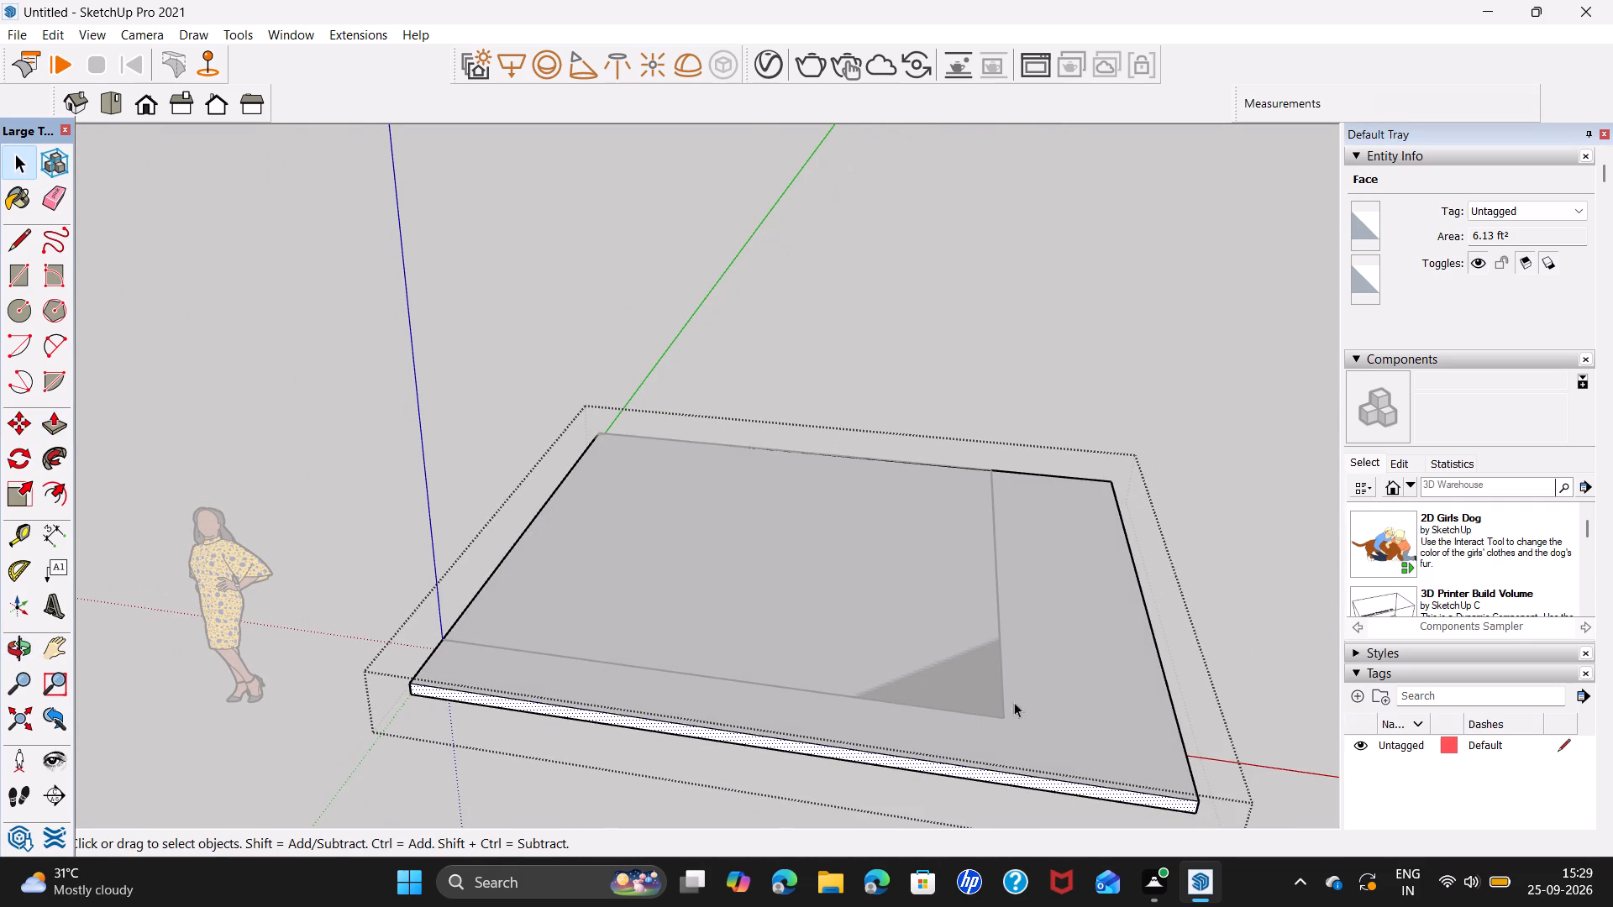
pyautogui.click(1229, 507)
# Delete the two leftover edges of the old, smaller rectangle lying across the enlarged slab's top.
pyautogui.click(993, 713)
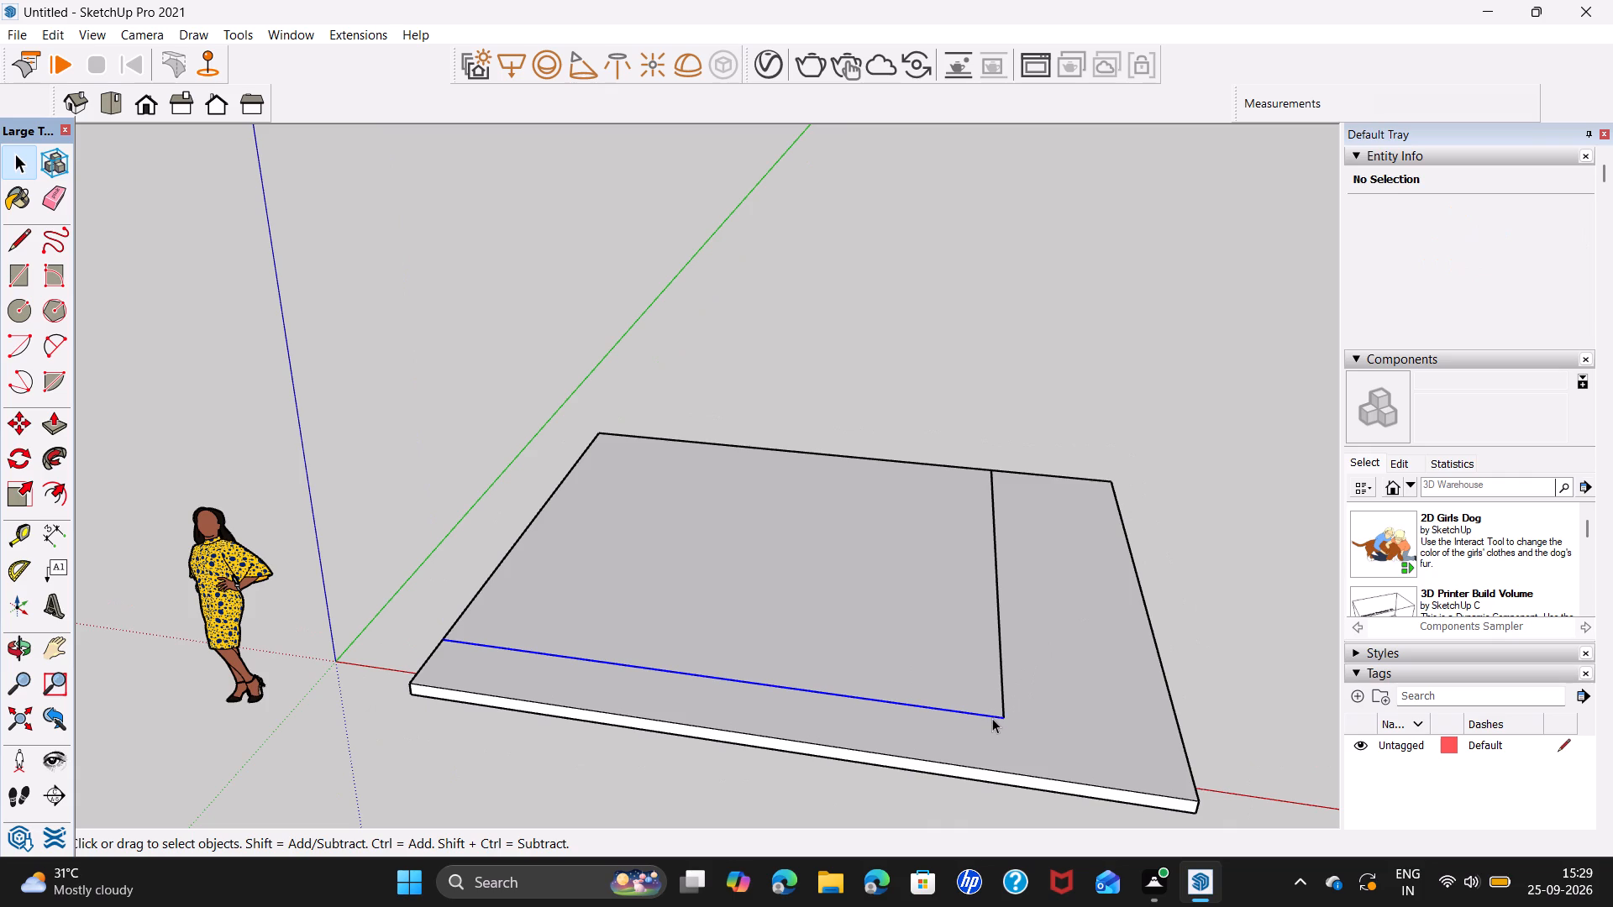
pyautogui.press('Delete')
pyautogui.click(1006, 702)
pyautogui.press('Delete')
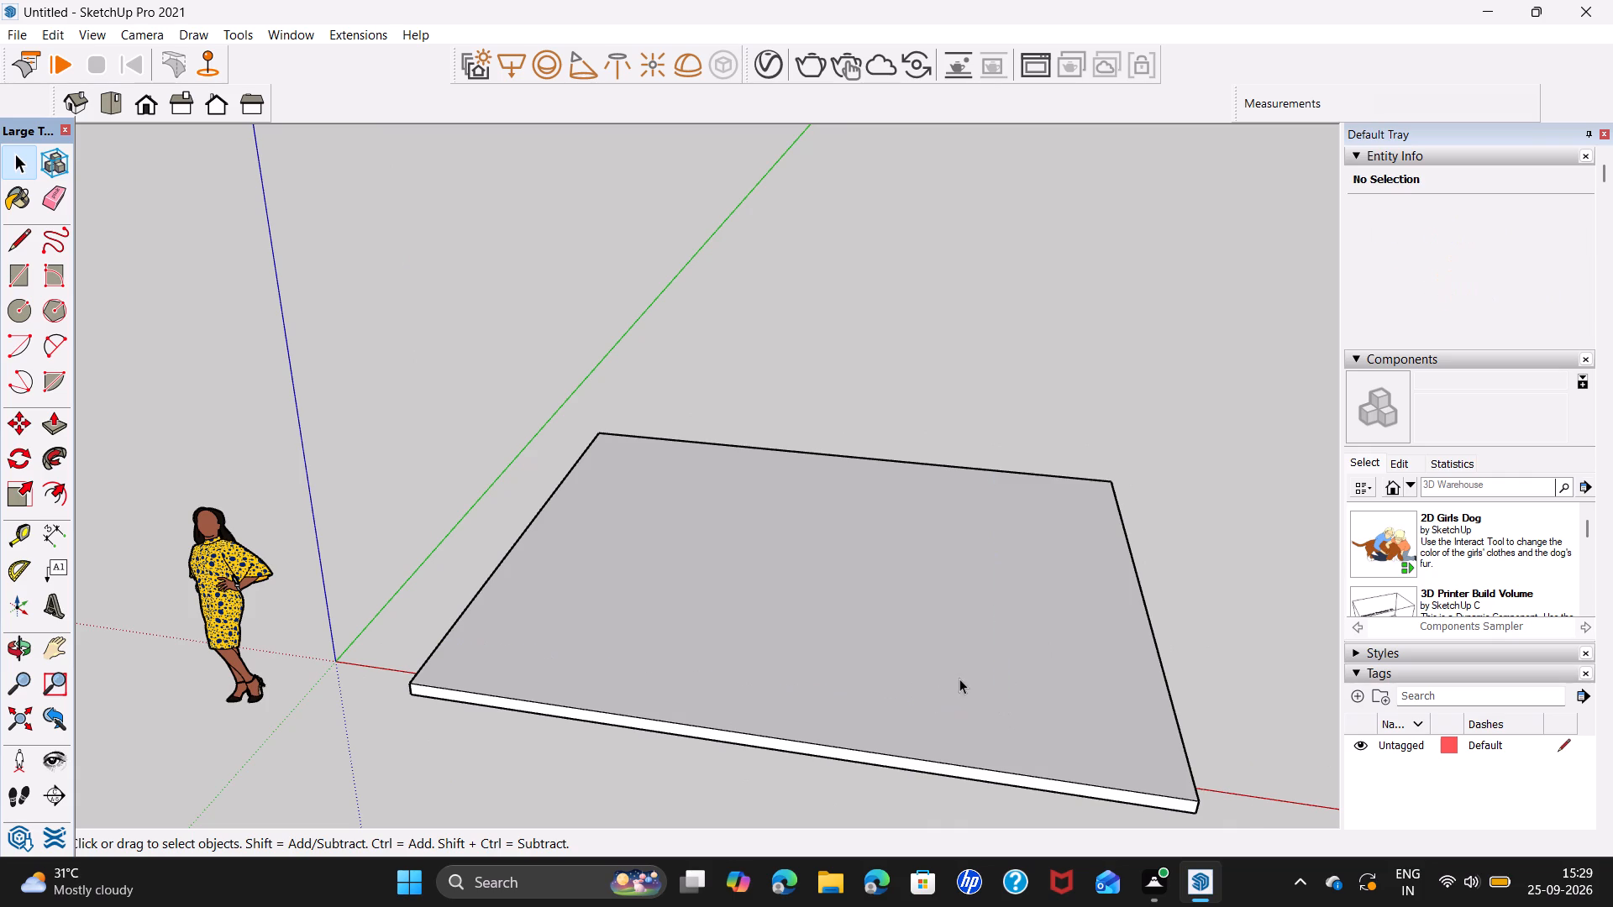
# Draw a rectangle over the enlarged slab's whole top face, from a back corner to the diagonally opposite front corner.
pyautogui.scroll(1, 801, 689)
pyautogui.moveTo(789, 689); pyautogui.dragTo(910, 717, button='middle')
pyautogui.click(890, 630)
pyautogui.press('space')
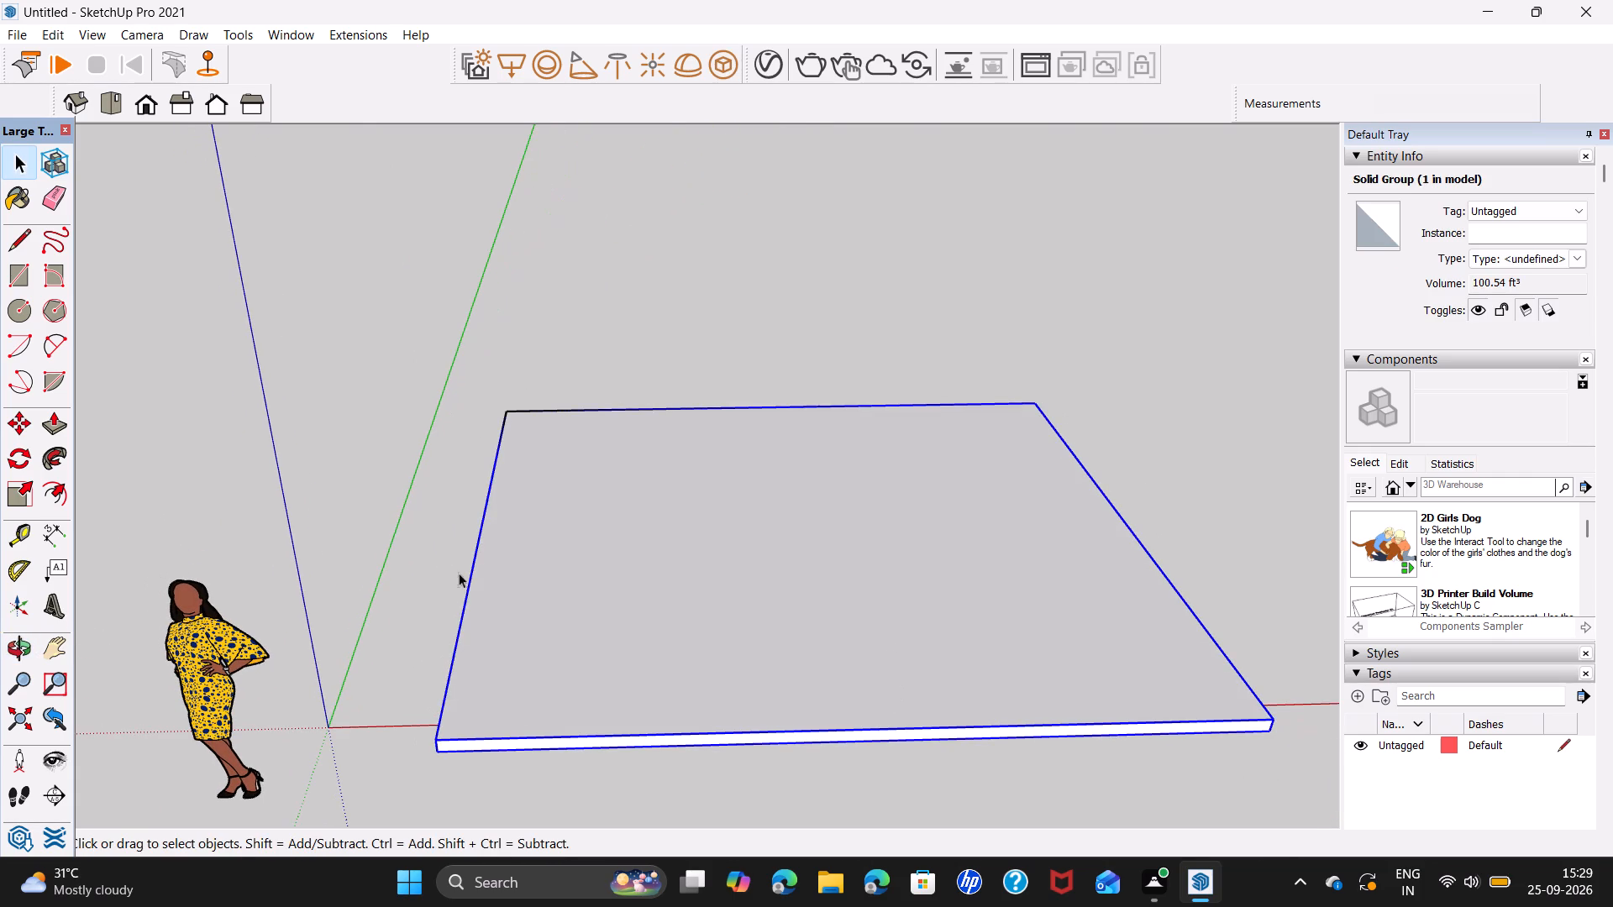
pyautogui.click(111, 370)
pyautogui.click(19, 291)
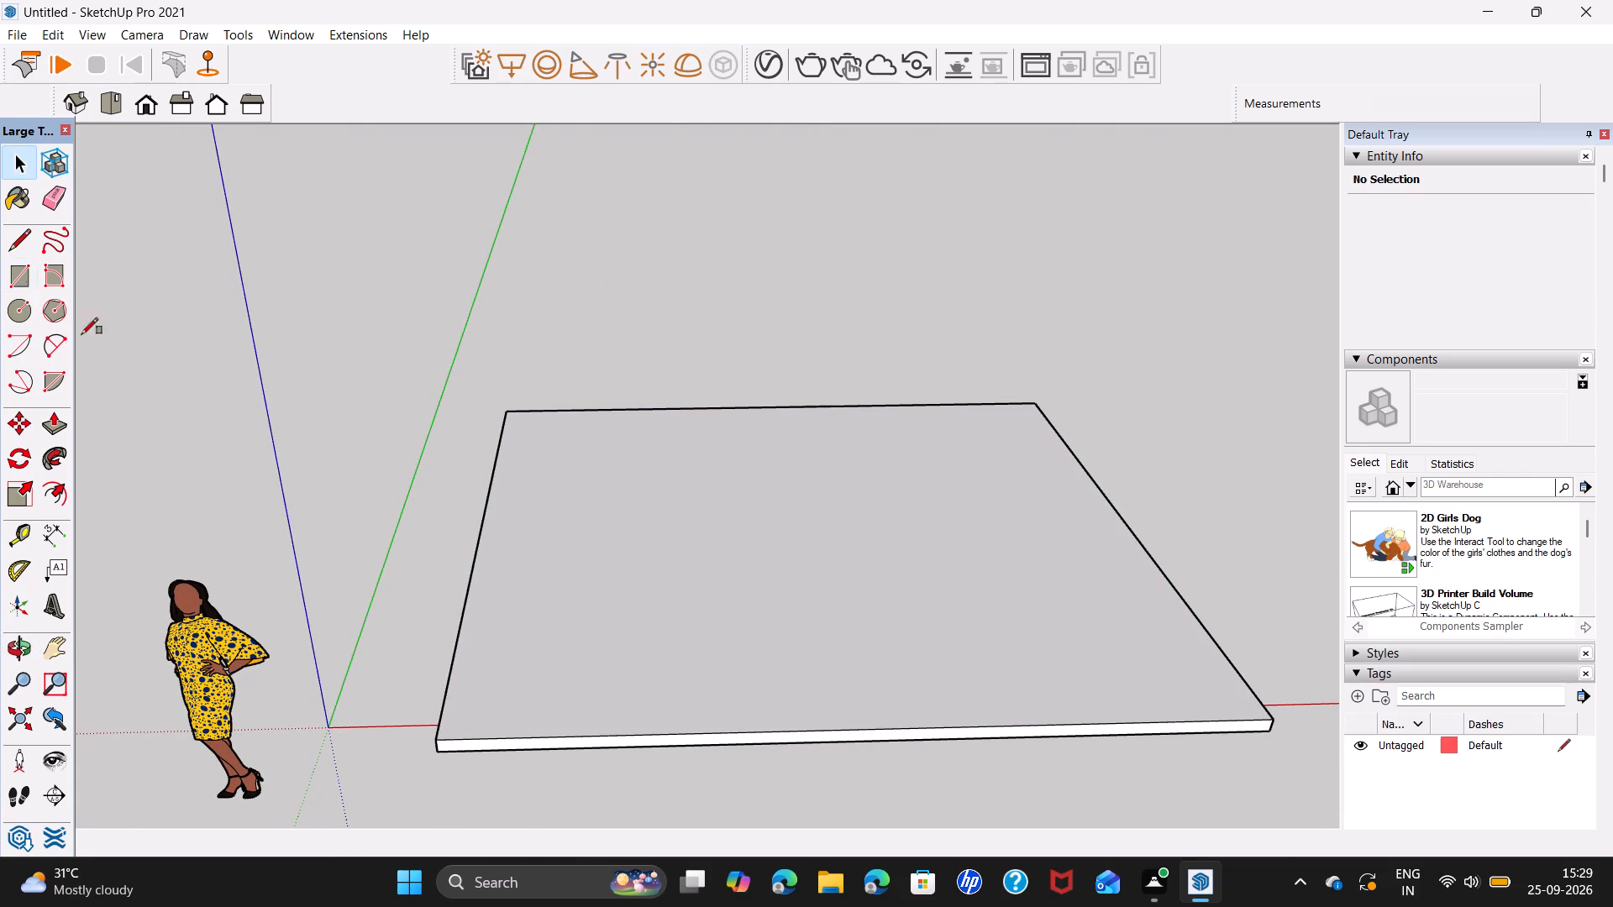
pyautogui.click(508, 416)
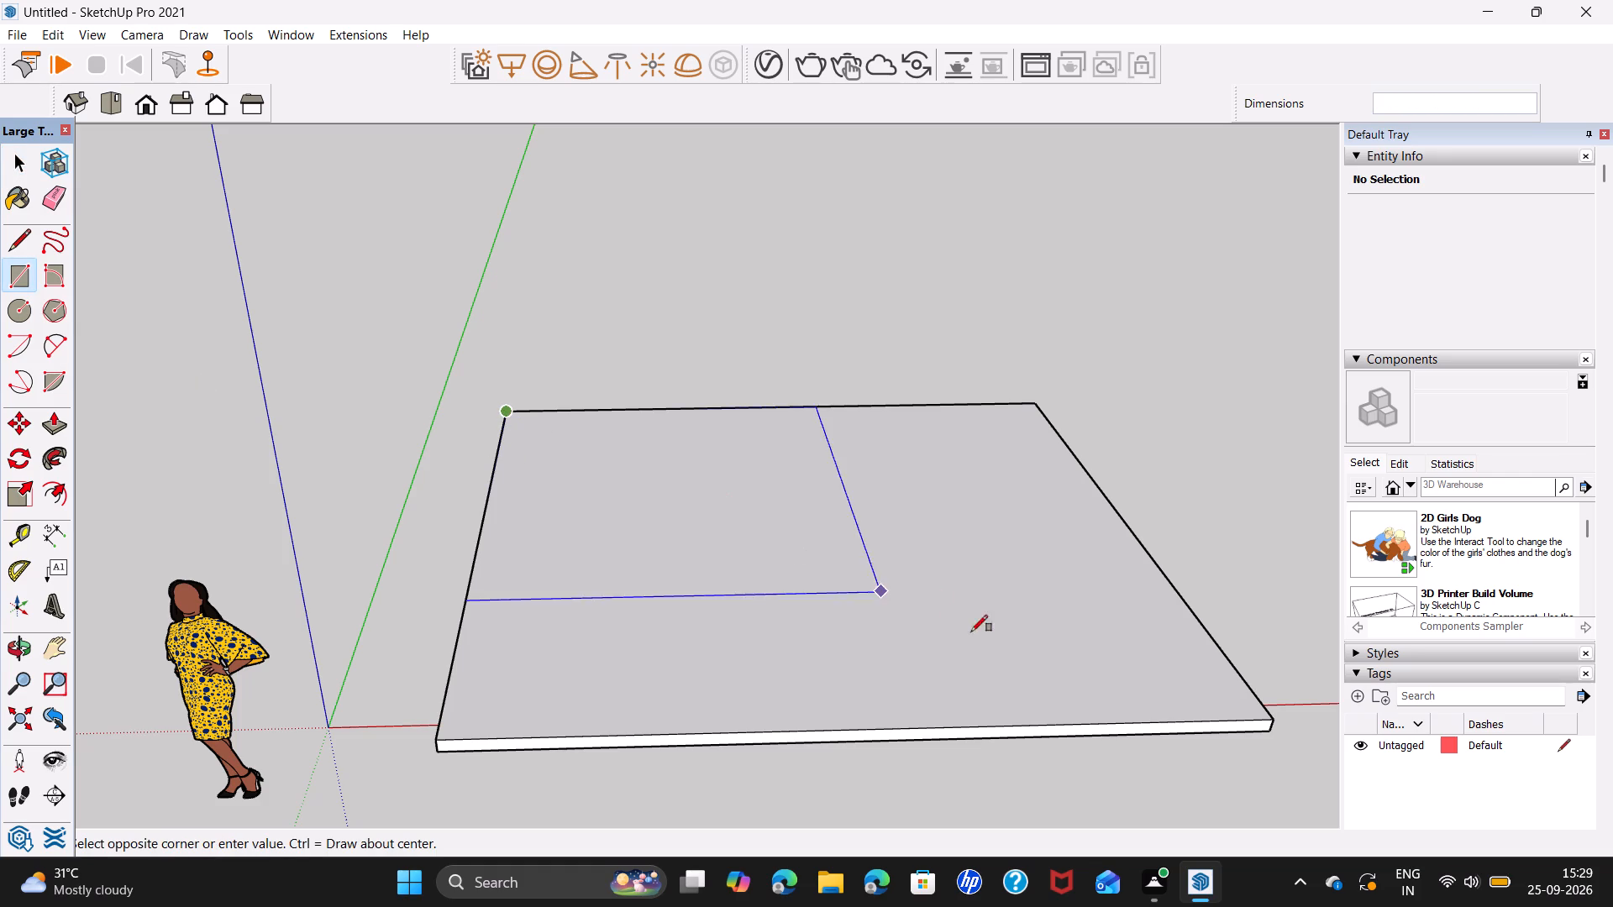
pyautogui.click(1273, 718)
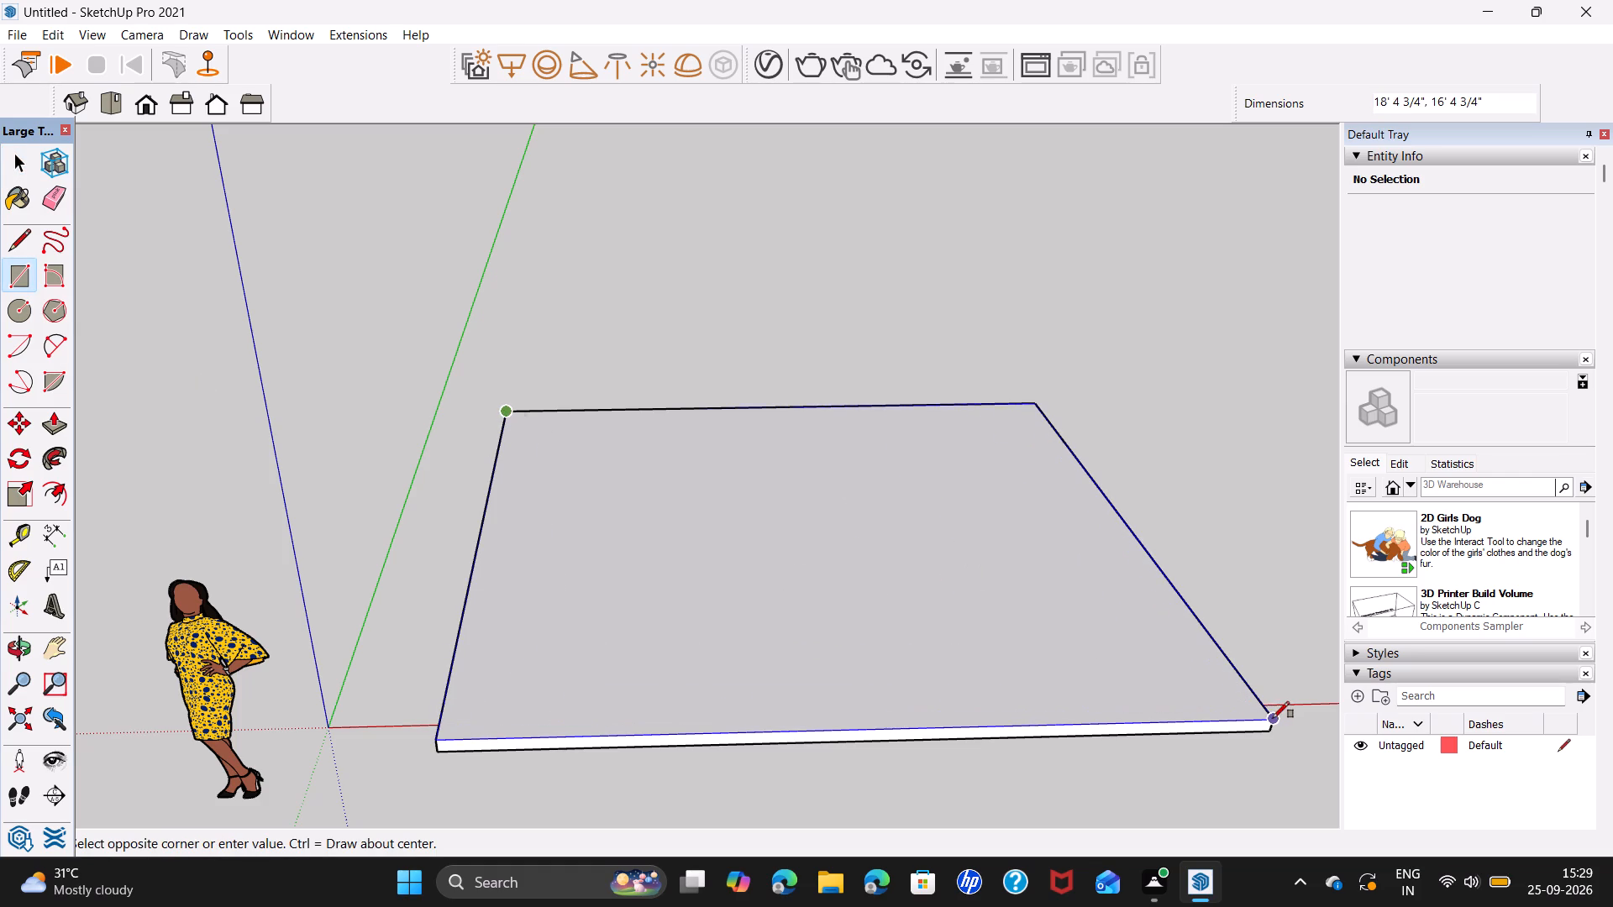
# Select the new top rectangle's face and offset its edges inward by 5" for the wall outline.
pyautogui.press('space')
pyautogui.rightClick(956, 602)
pyautogui.click(1058, 459)
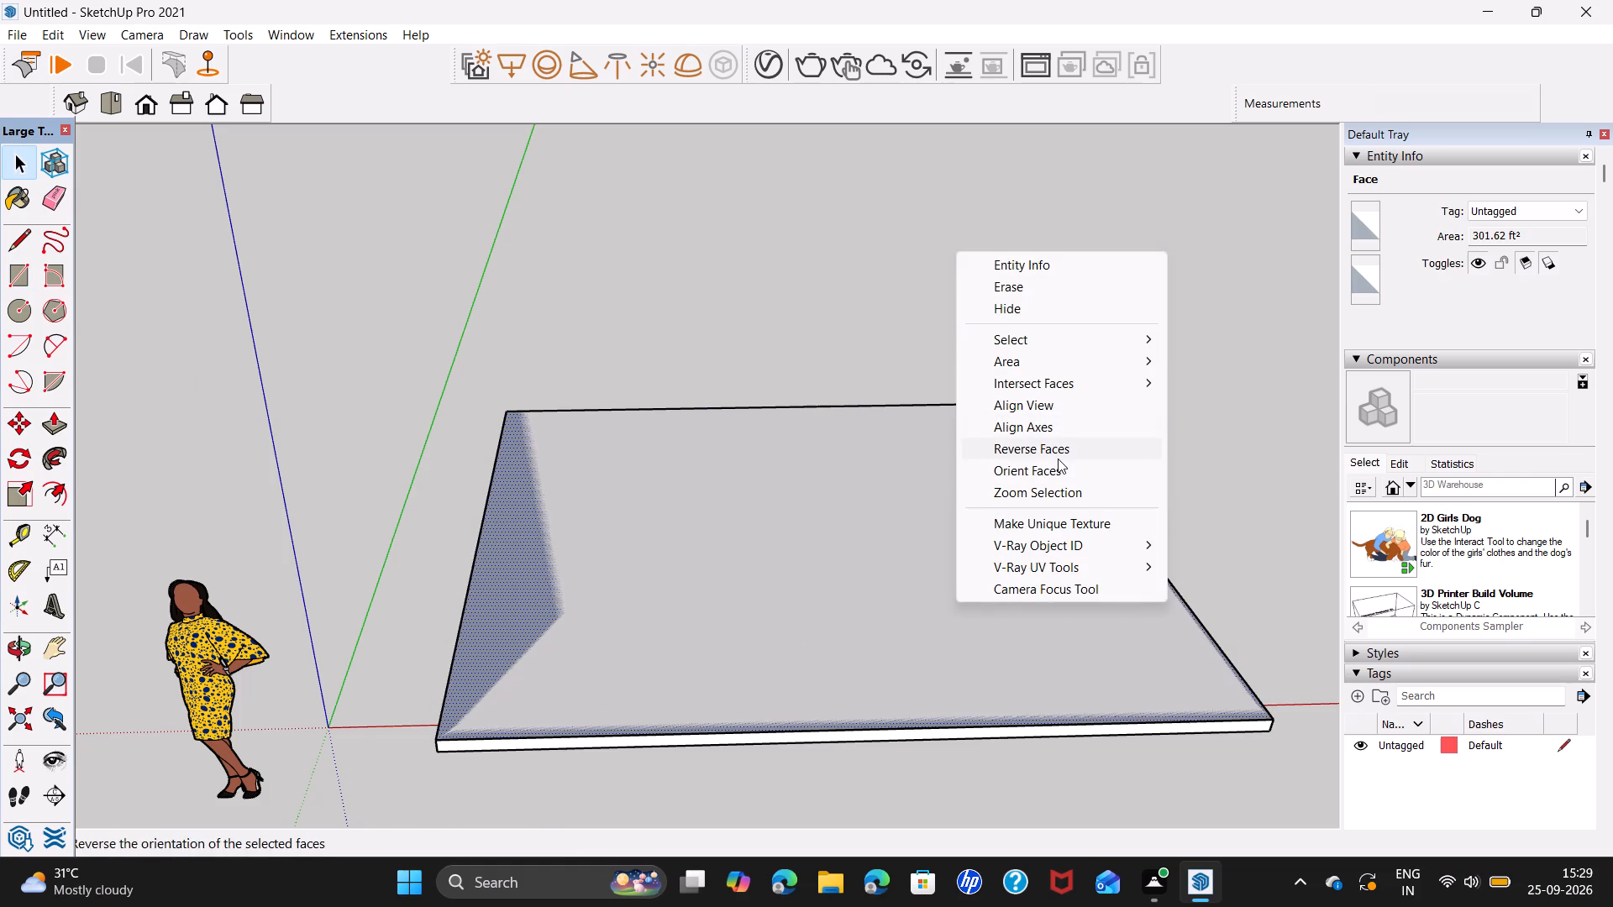
pyautogui.click(70, 490)
pyautogui.click(478, 507)
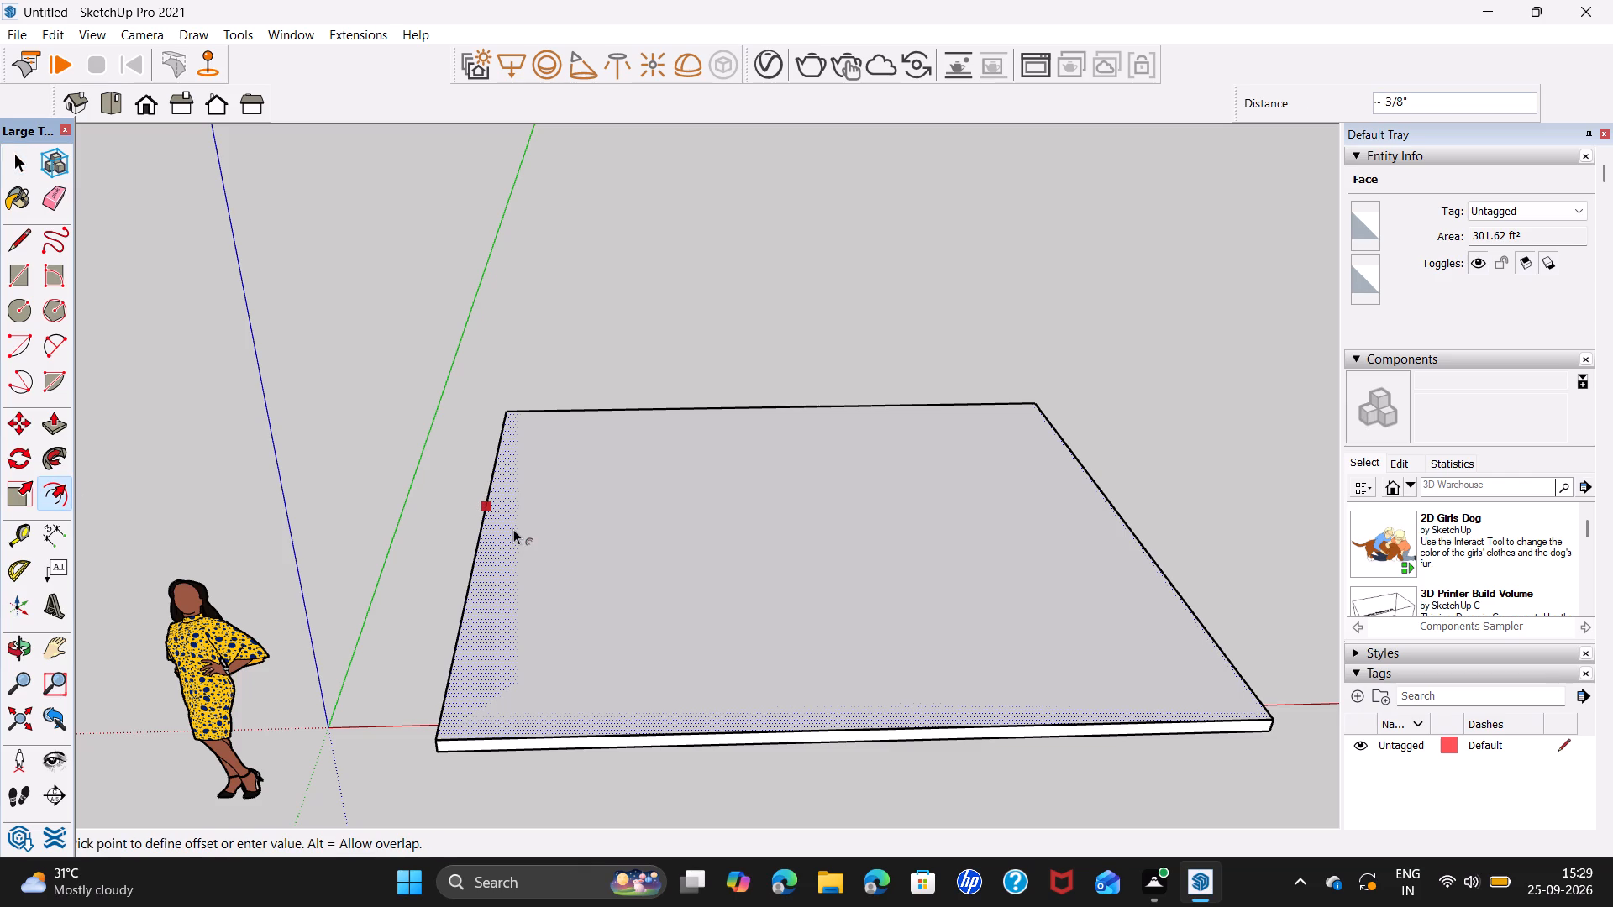
pyautogui.press('Clear')
pyautogui.press('Return')
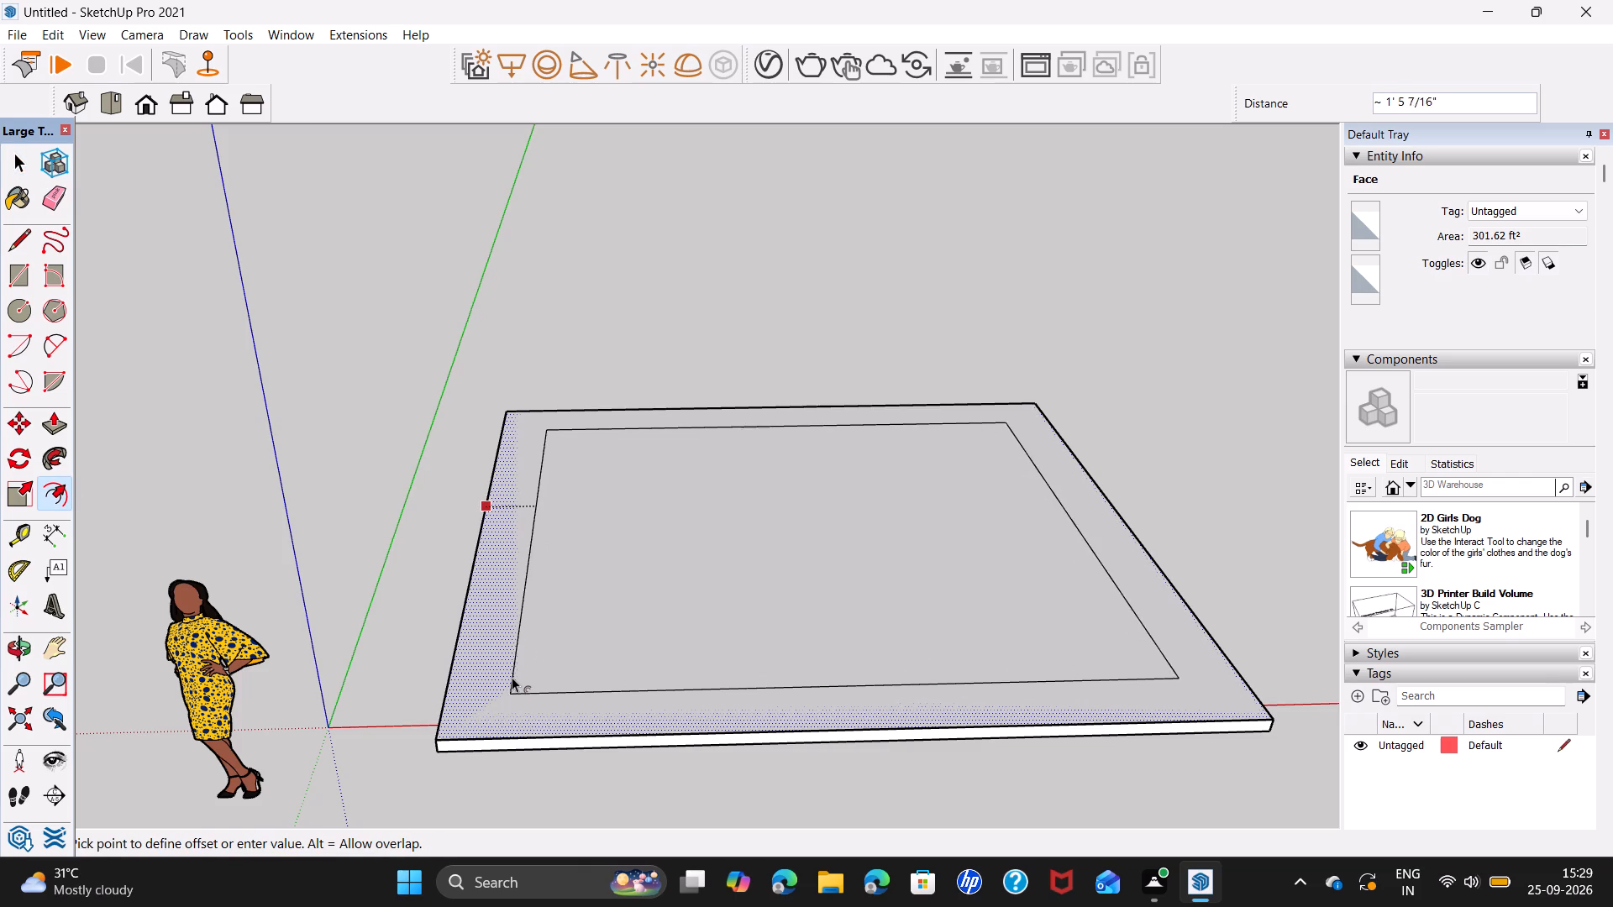
pyautogui.press('5')
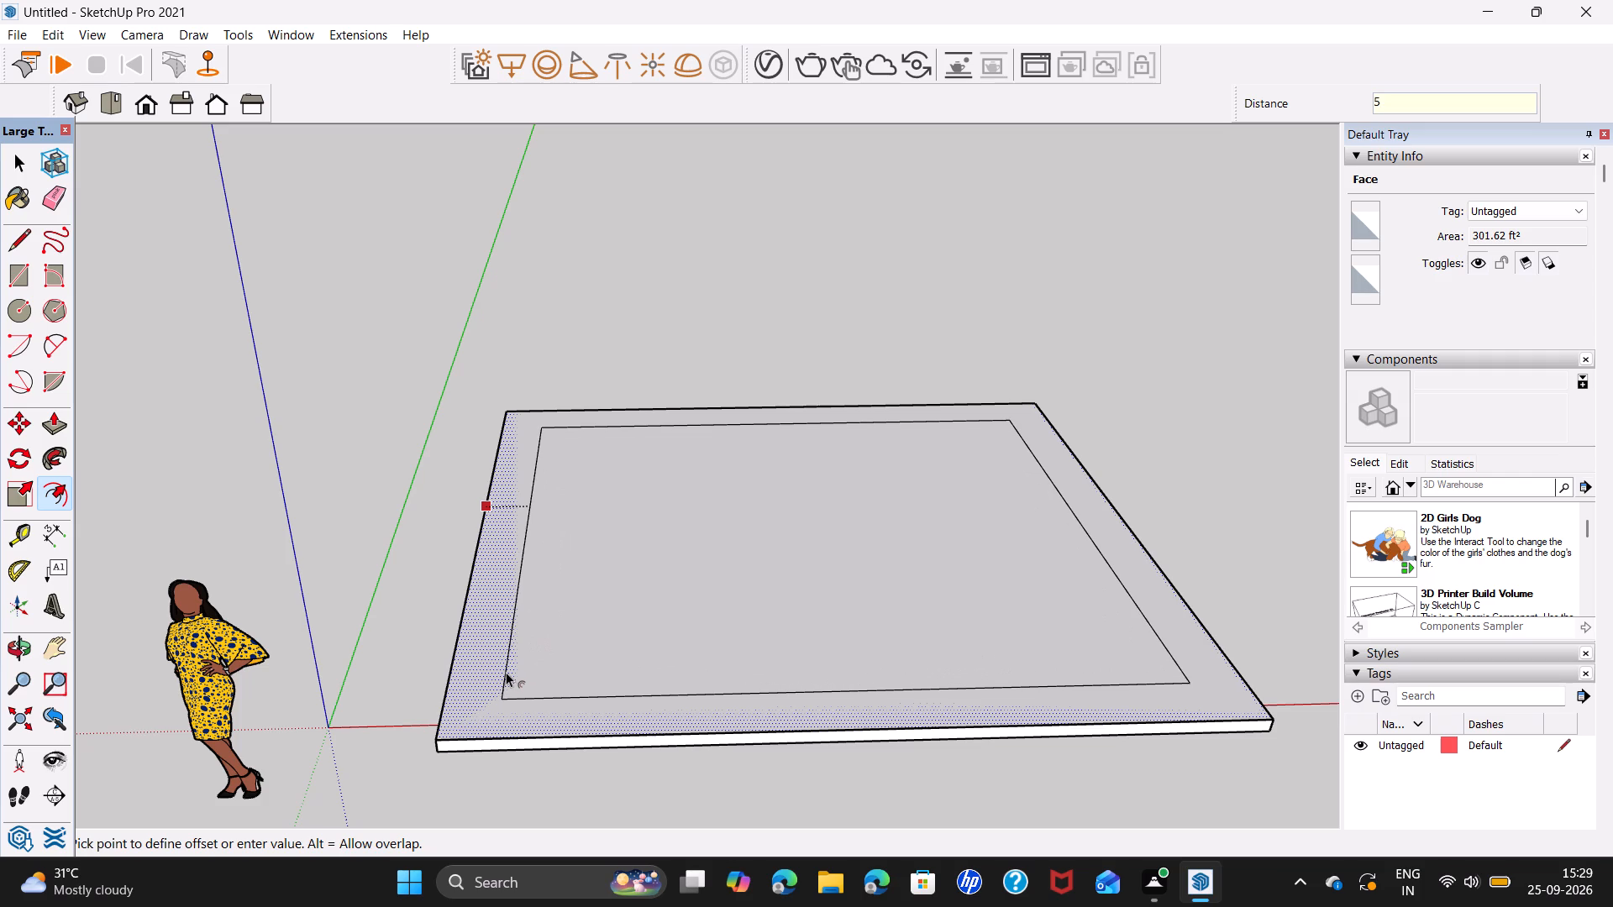
pyautogui.press('Return')
pyautogui.press('space')
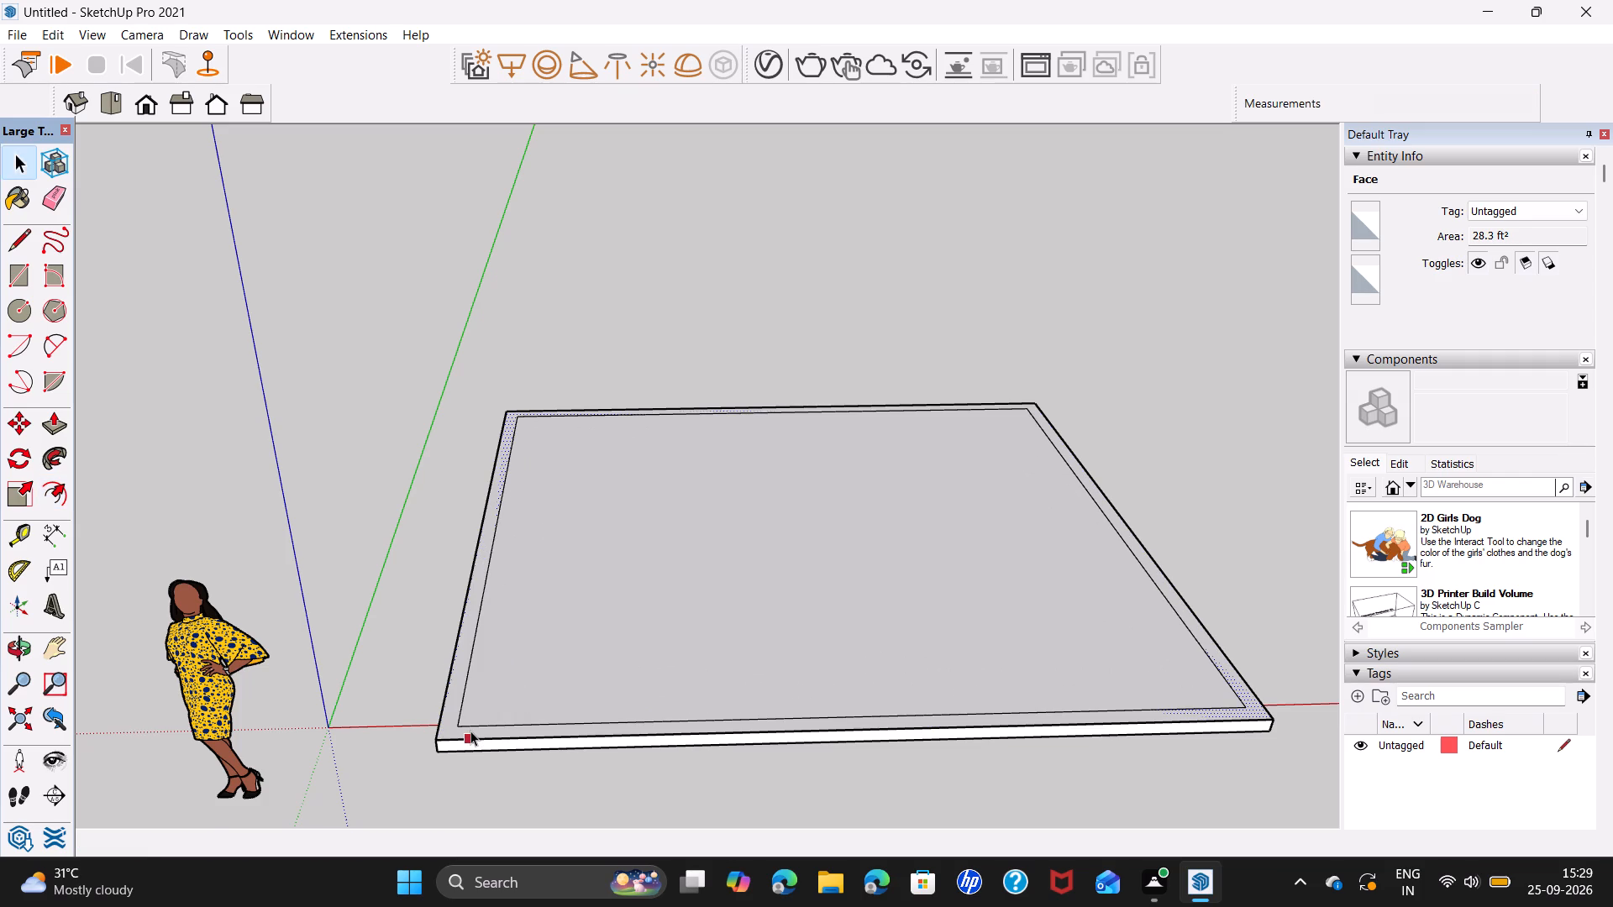
# Draw a 5" line from the inner outline's front corner nearest the origin to the slab's front outer edge.
pyautogui.write('l')
pyautogui.click(462, 726)
pyautogui.click(454, 742)
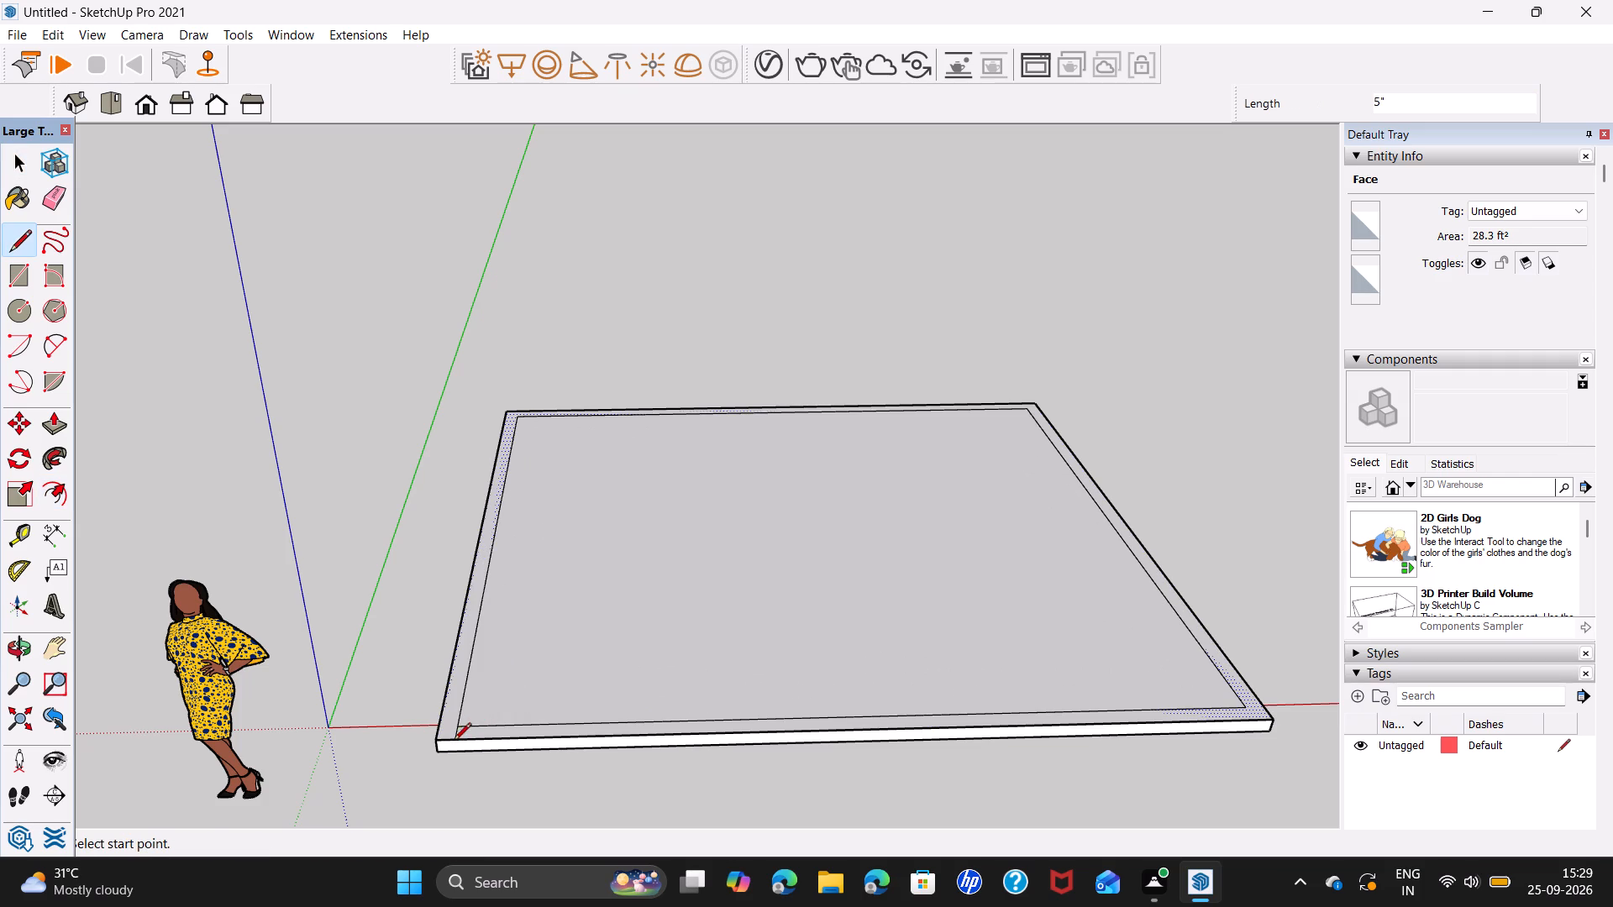
# Draw a line from the inner outline's front corner farthest from the origin straight to the slab's front outer edge.
pyautogui.click(1246, 704)
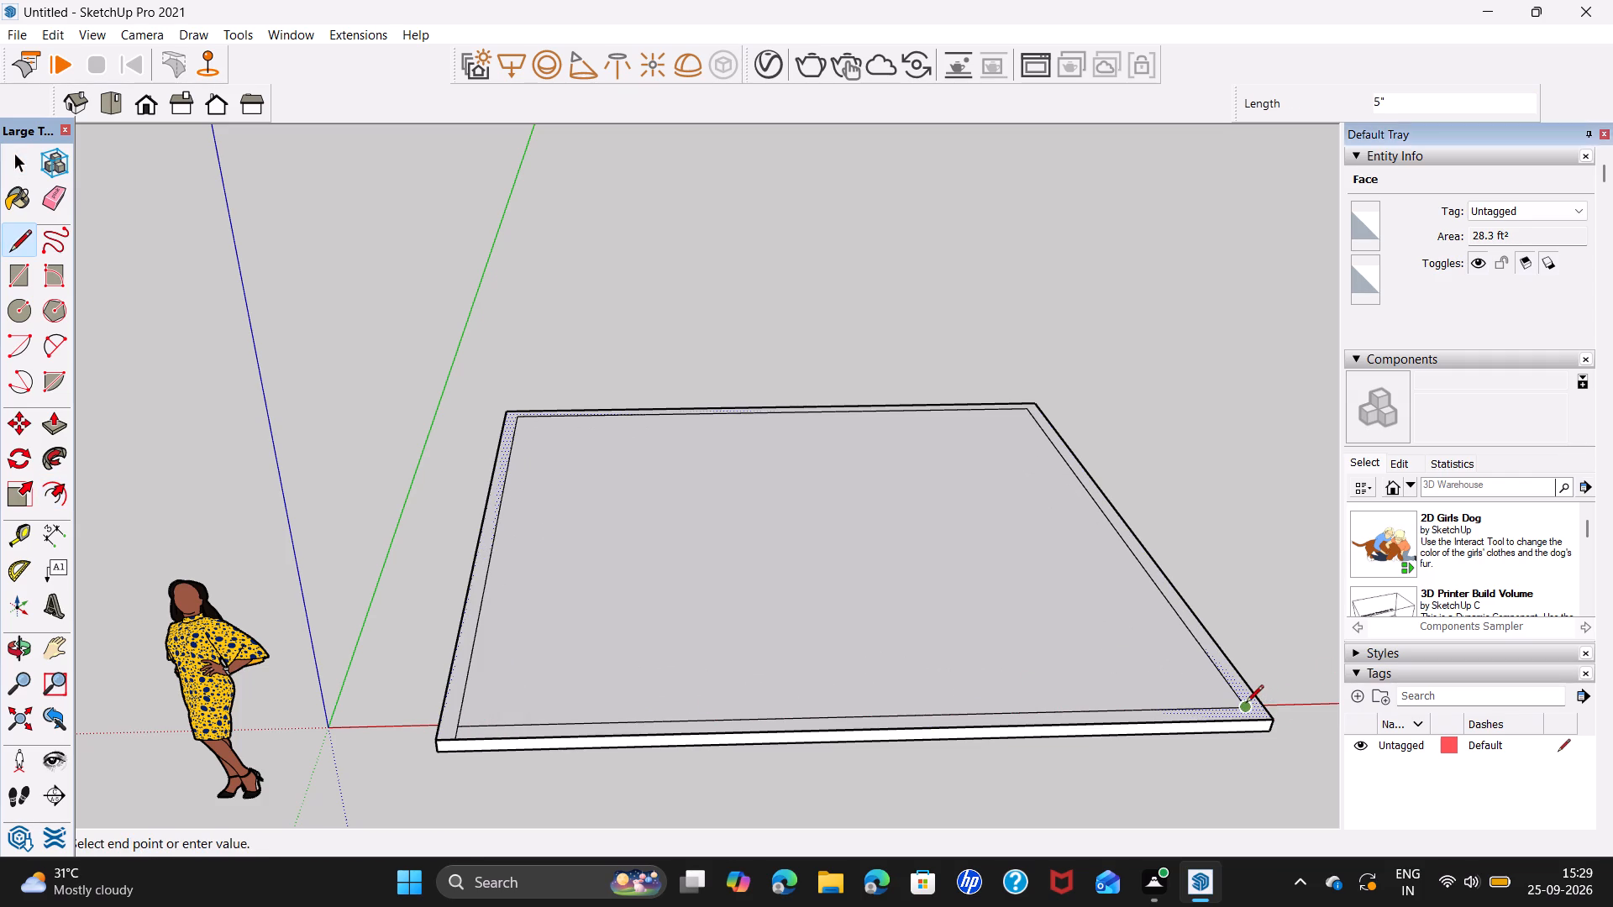
pyautogui.click(1257, 722)
pyautogui.press('space')
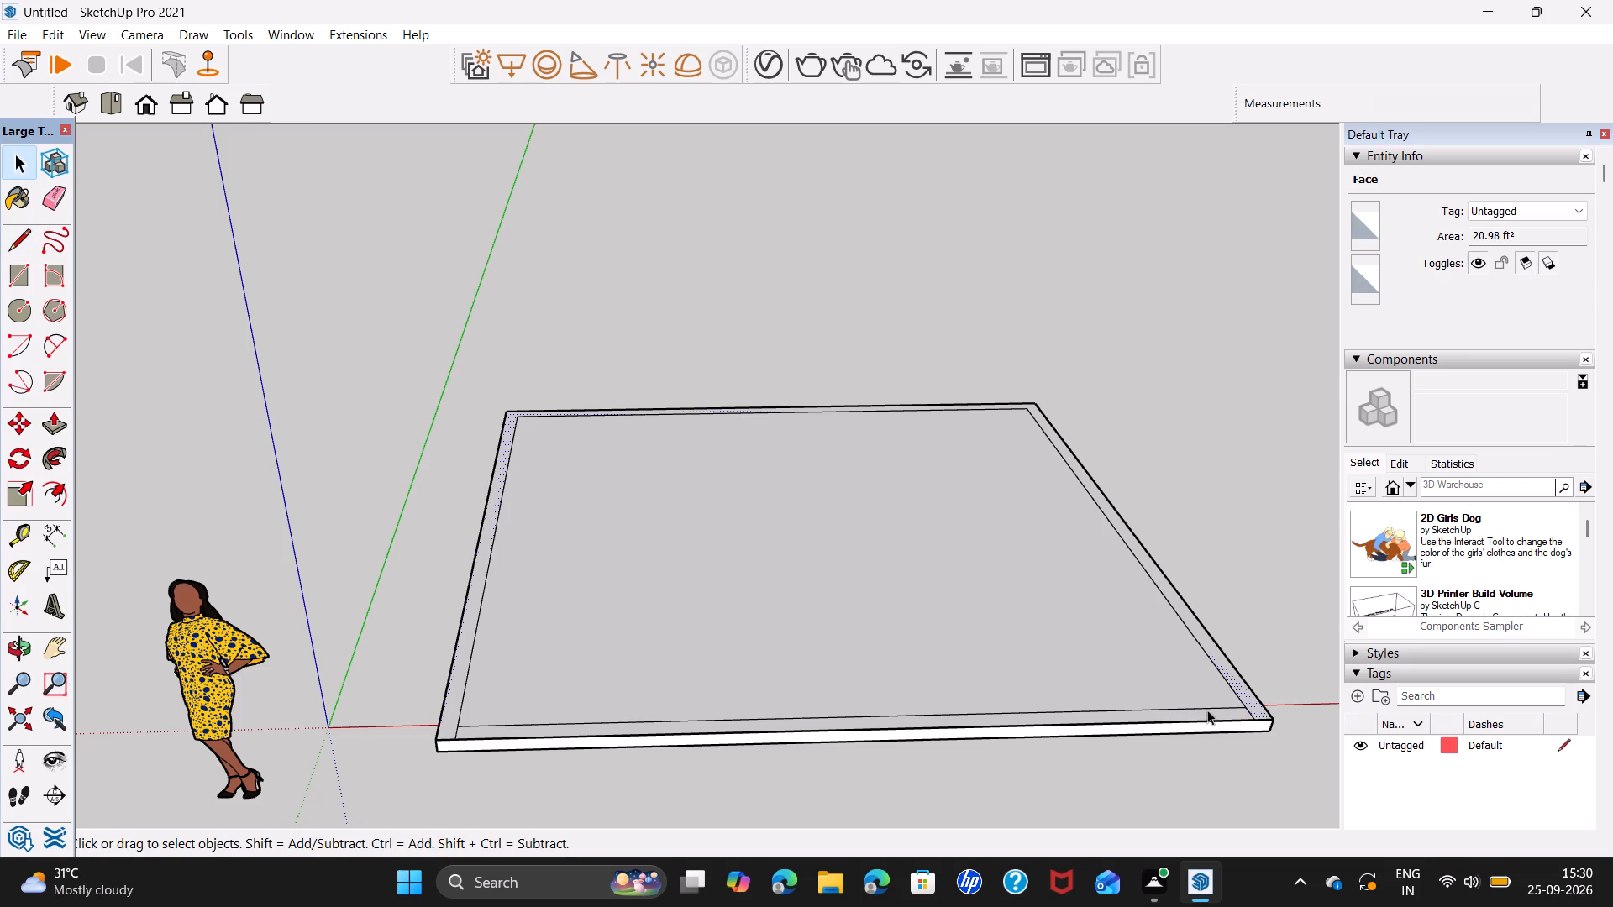
# Delete the inner outline's front edge, leaving a U-shaped wall outline open at the front.
pyautogui.click(1207, 710)
pyautogui.press('Delete')
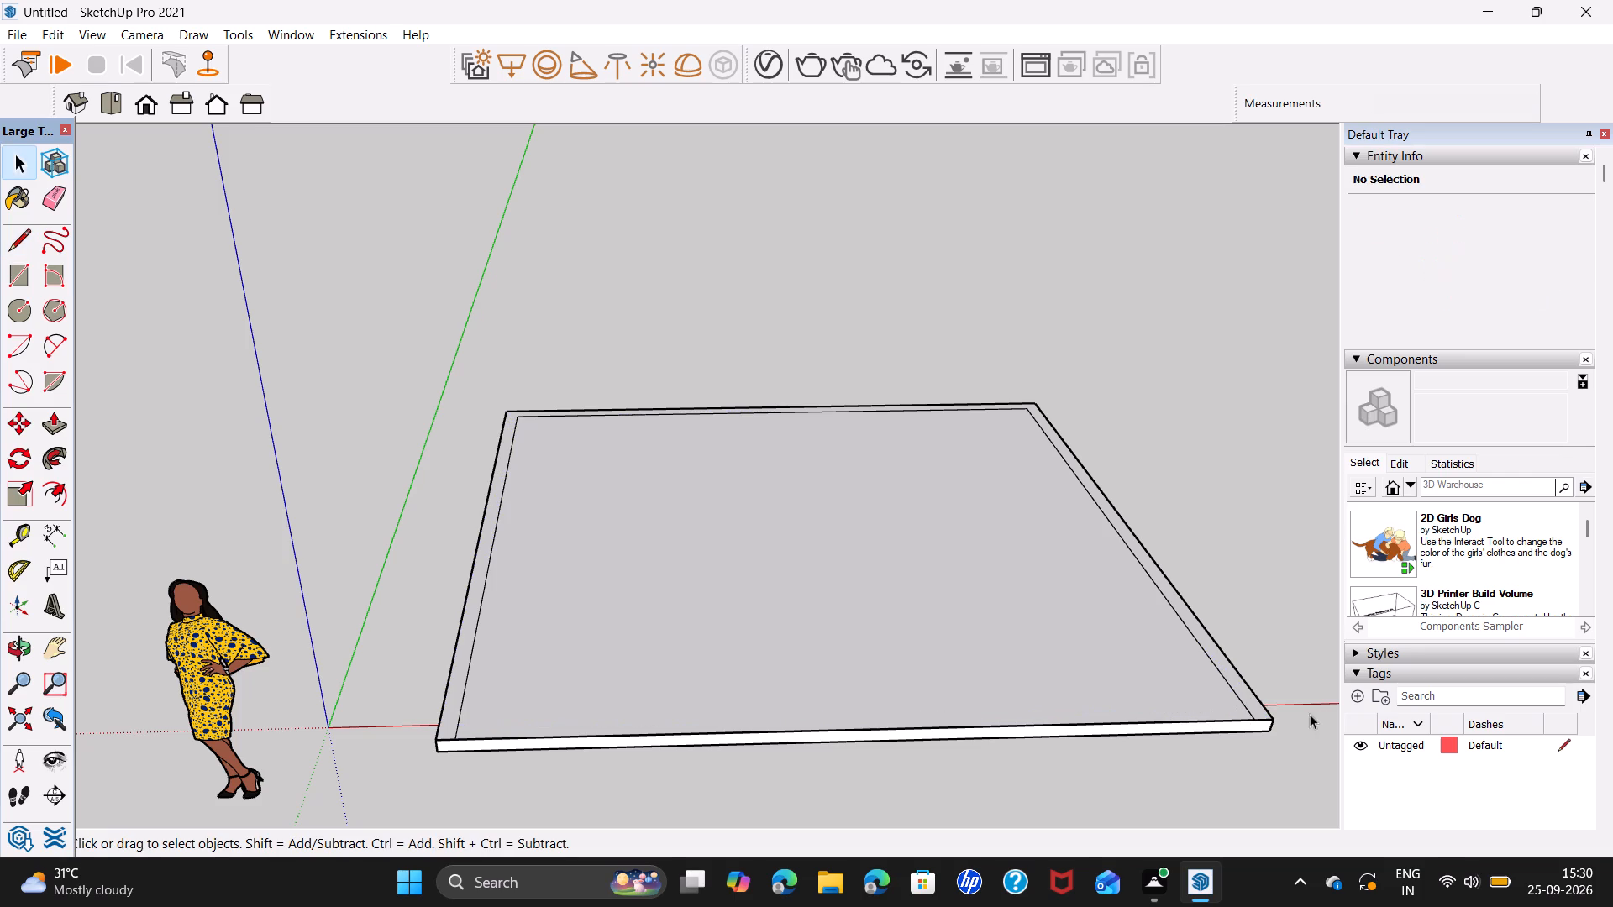
# Push/Pull the U-shaped wall outline up 11' to raise the kitchen walls.
pyautogui.press('p')
pyautogui.click(1258, 718)
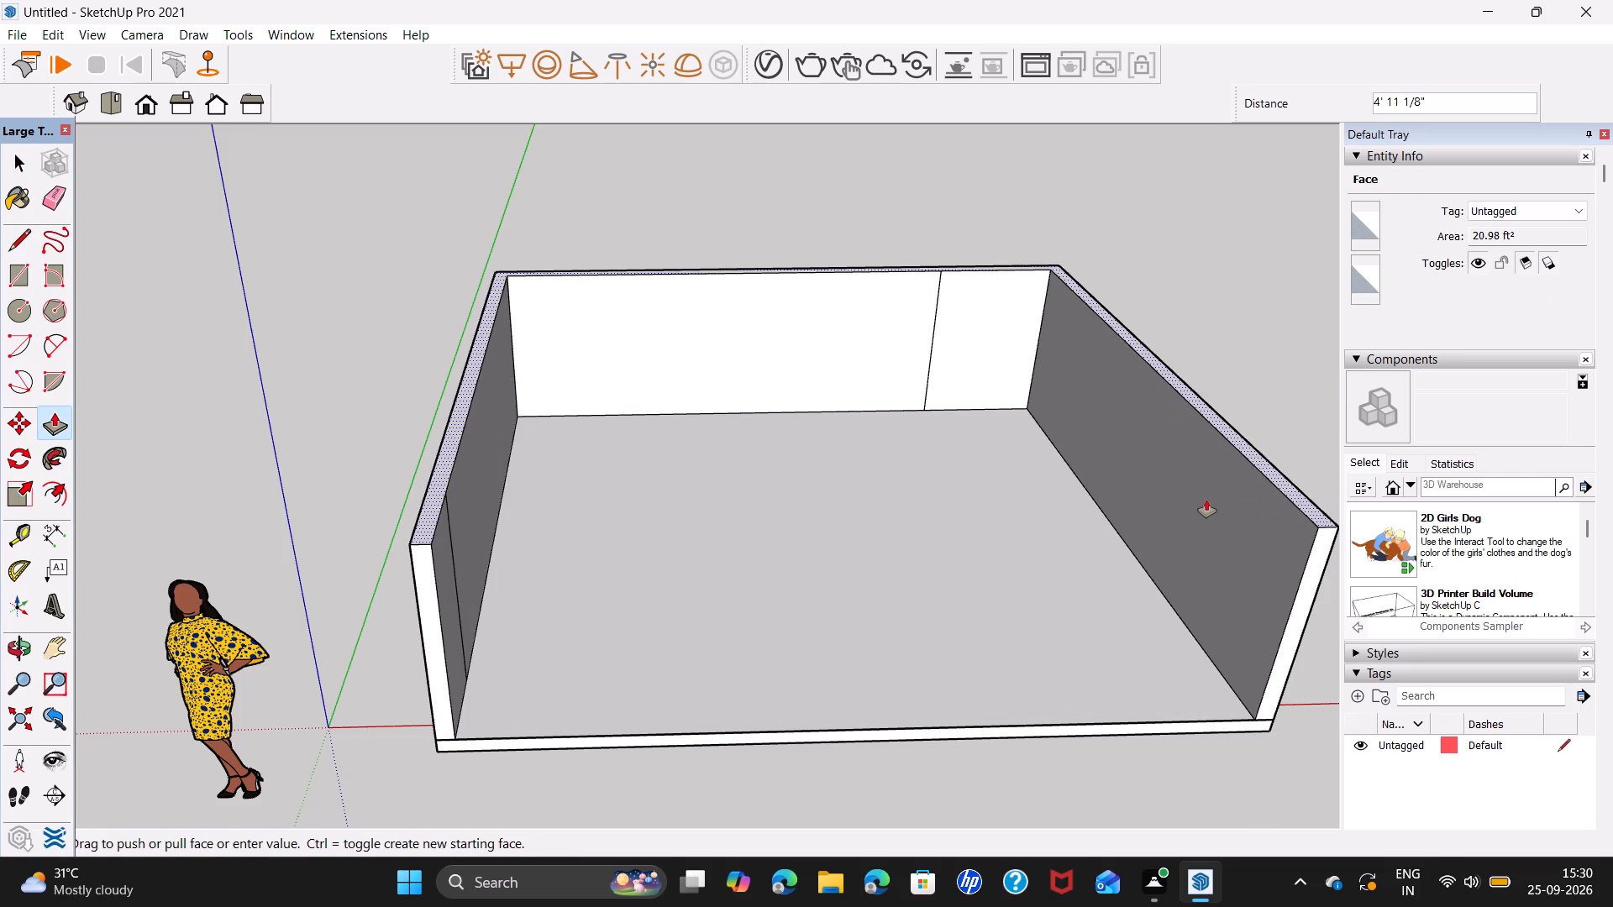
pyautogui.write("11'")
pyautogui.press('Return')
pyautogui.press('space')
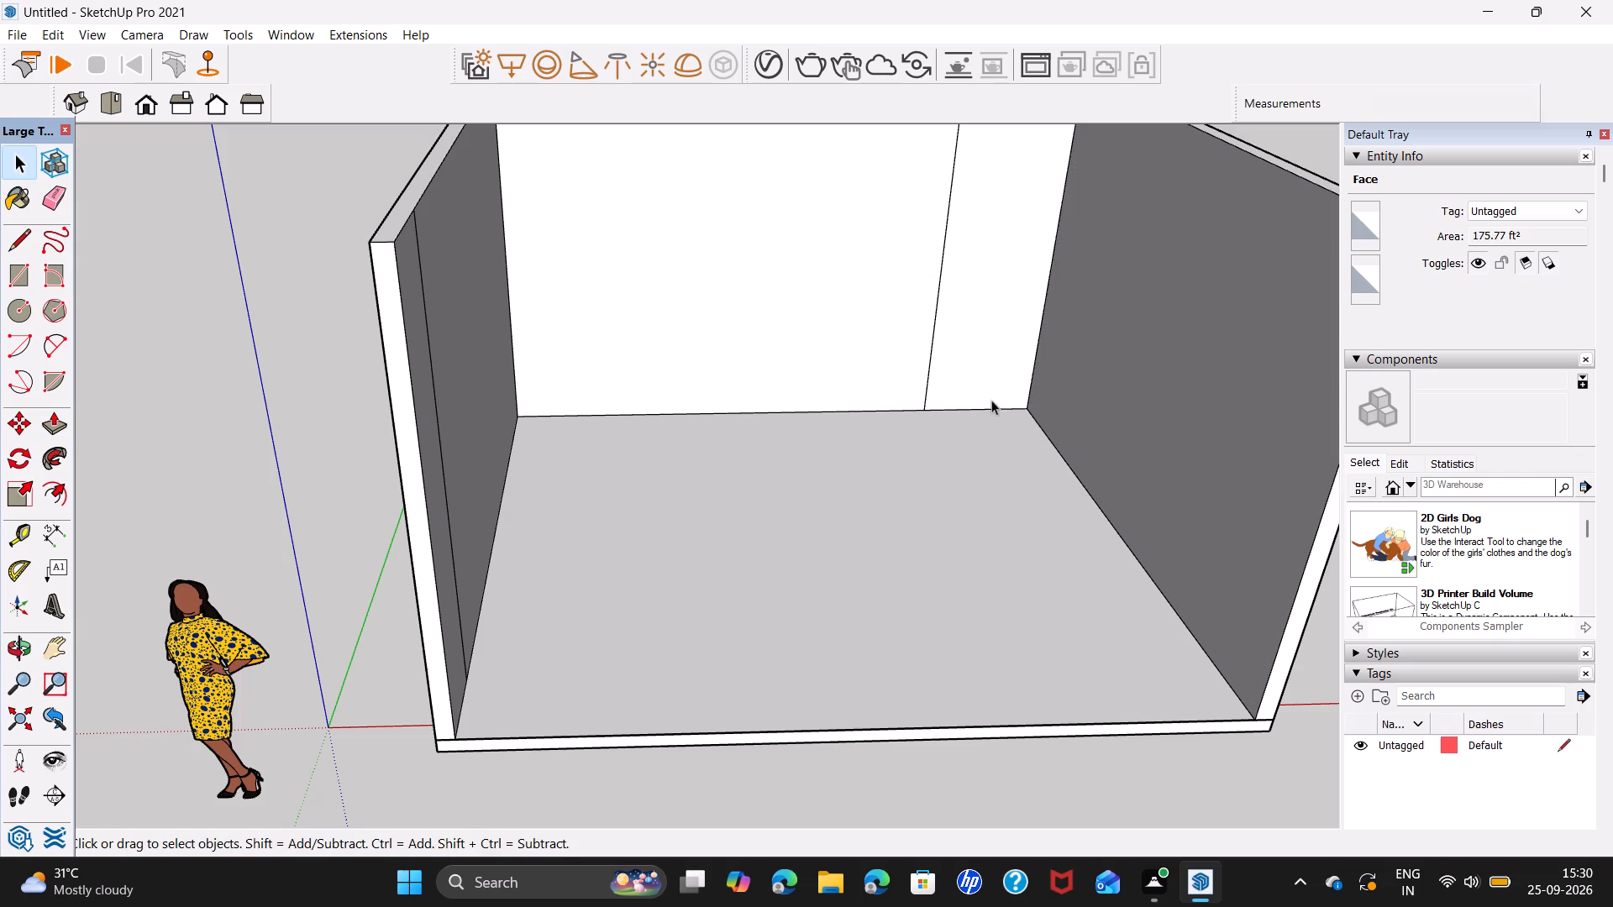
# Delete the four leftover vertical edges on the inner and outer faces of the back wall and the side wall nearest the origin.
pyautogui.click(931, 371)
pyautogui.press('Delete')
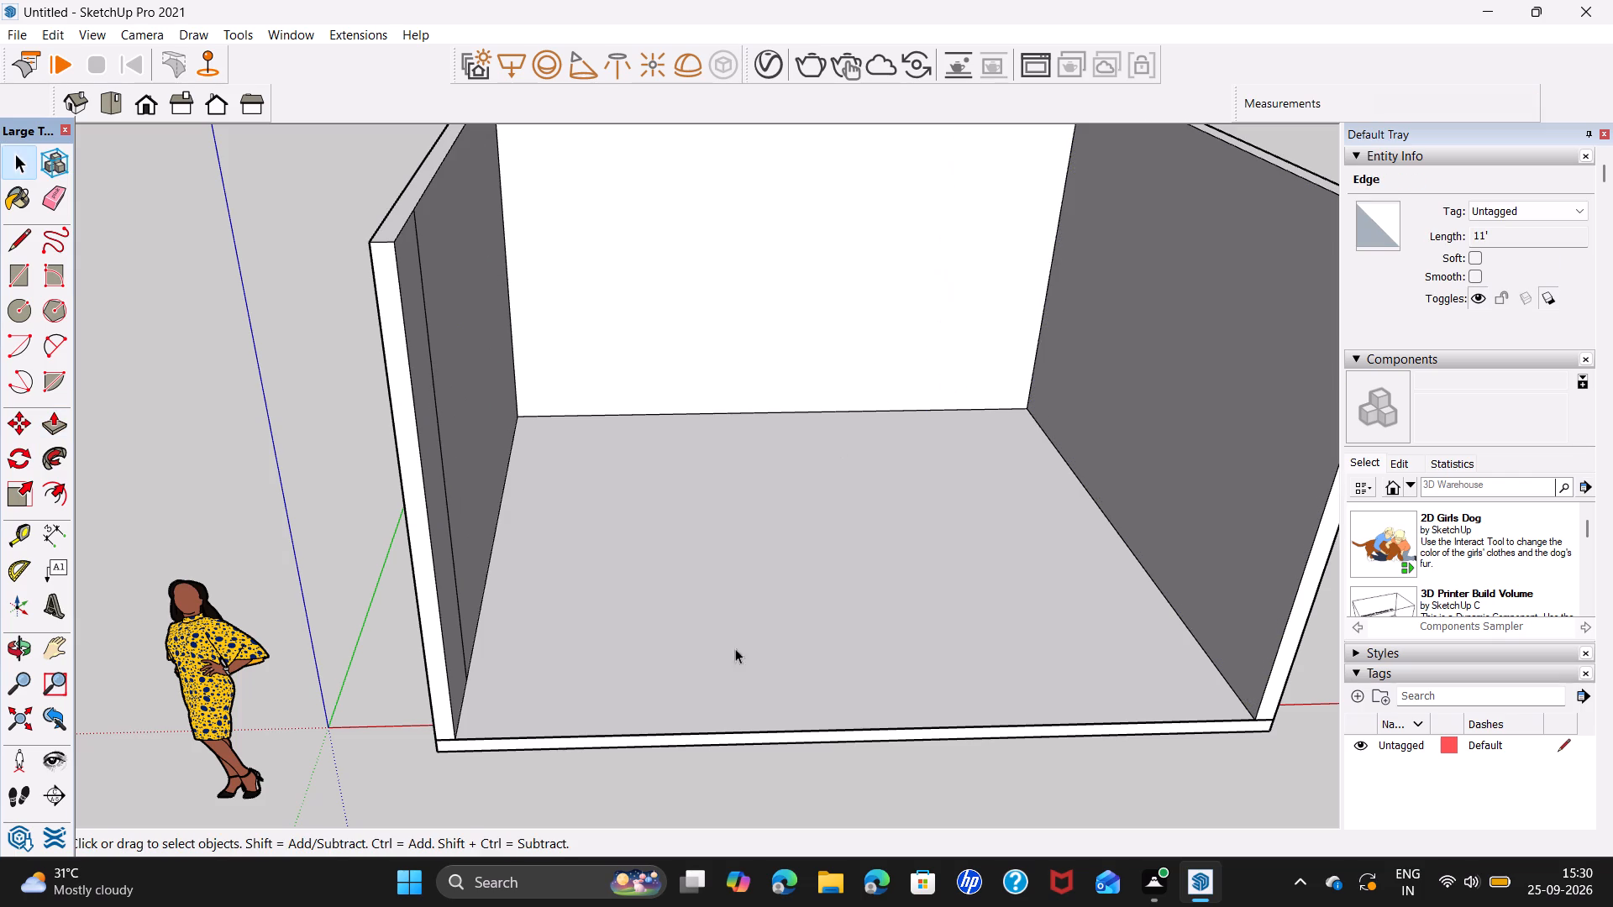
pyautogui.click(467, 669)
pyautogui.press('Delete')
pyautogui.scroll(-3, 617, 635)
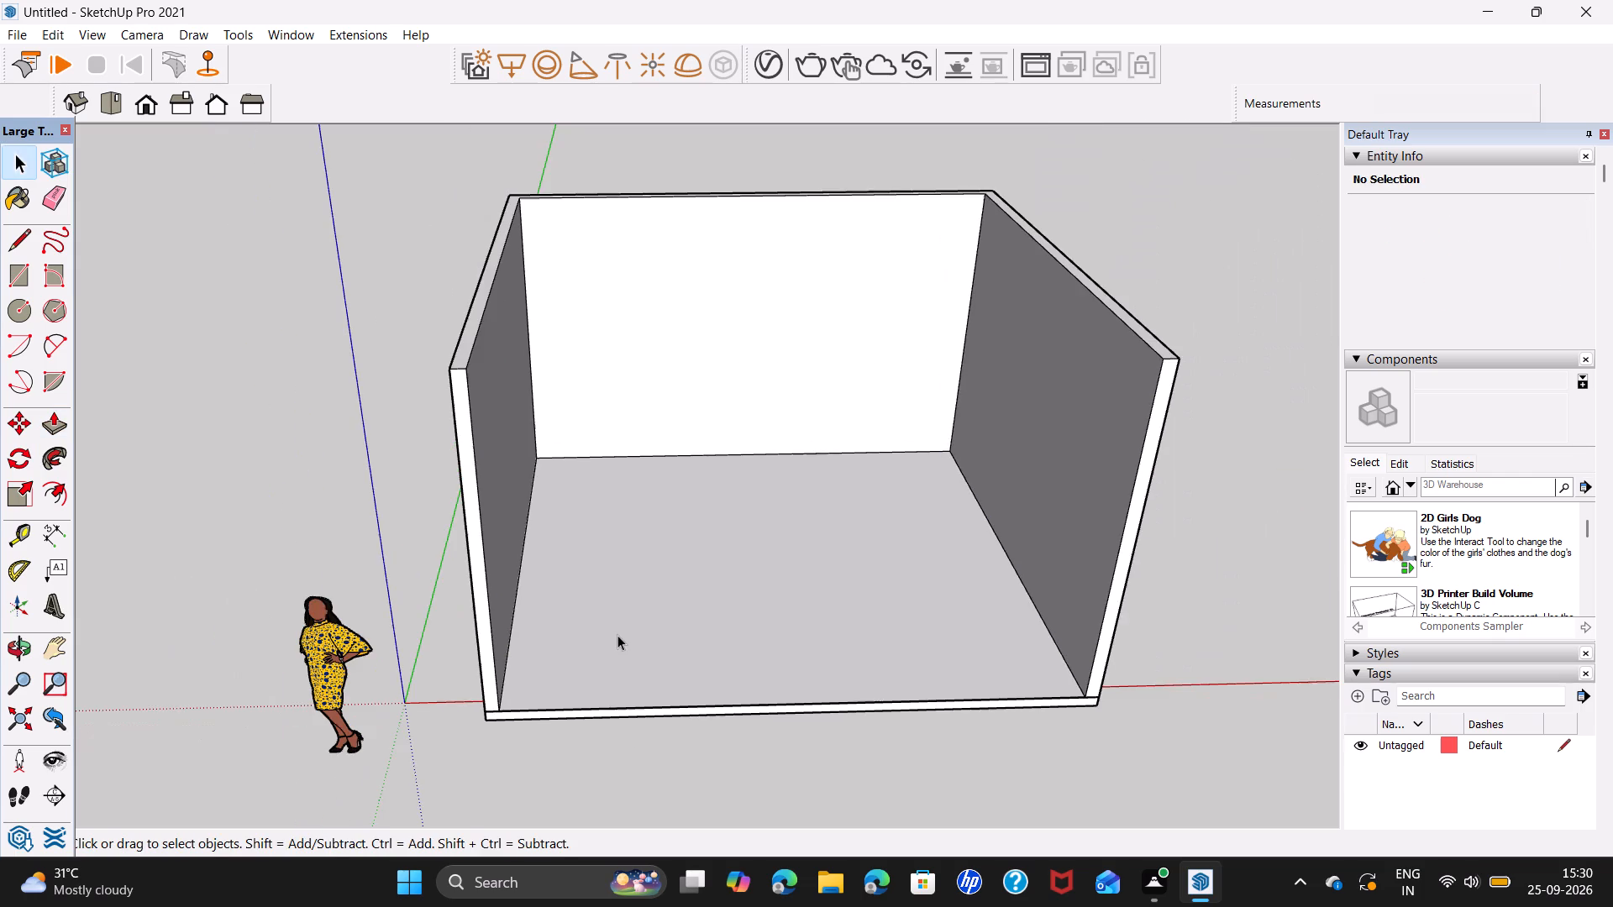
pyautogui.moveTo(428, 649); pyautogui.dragTo(1195, 548, button='middle')
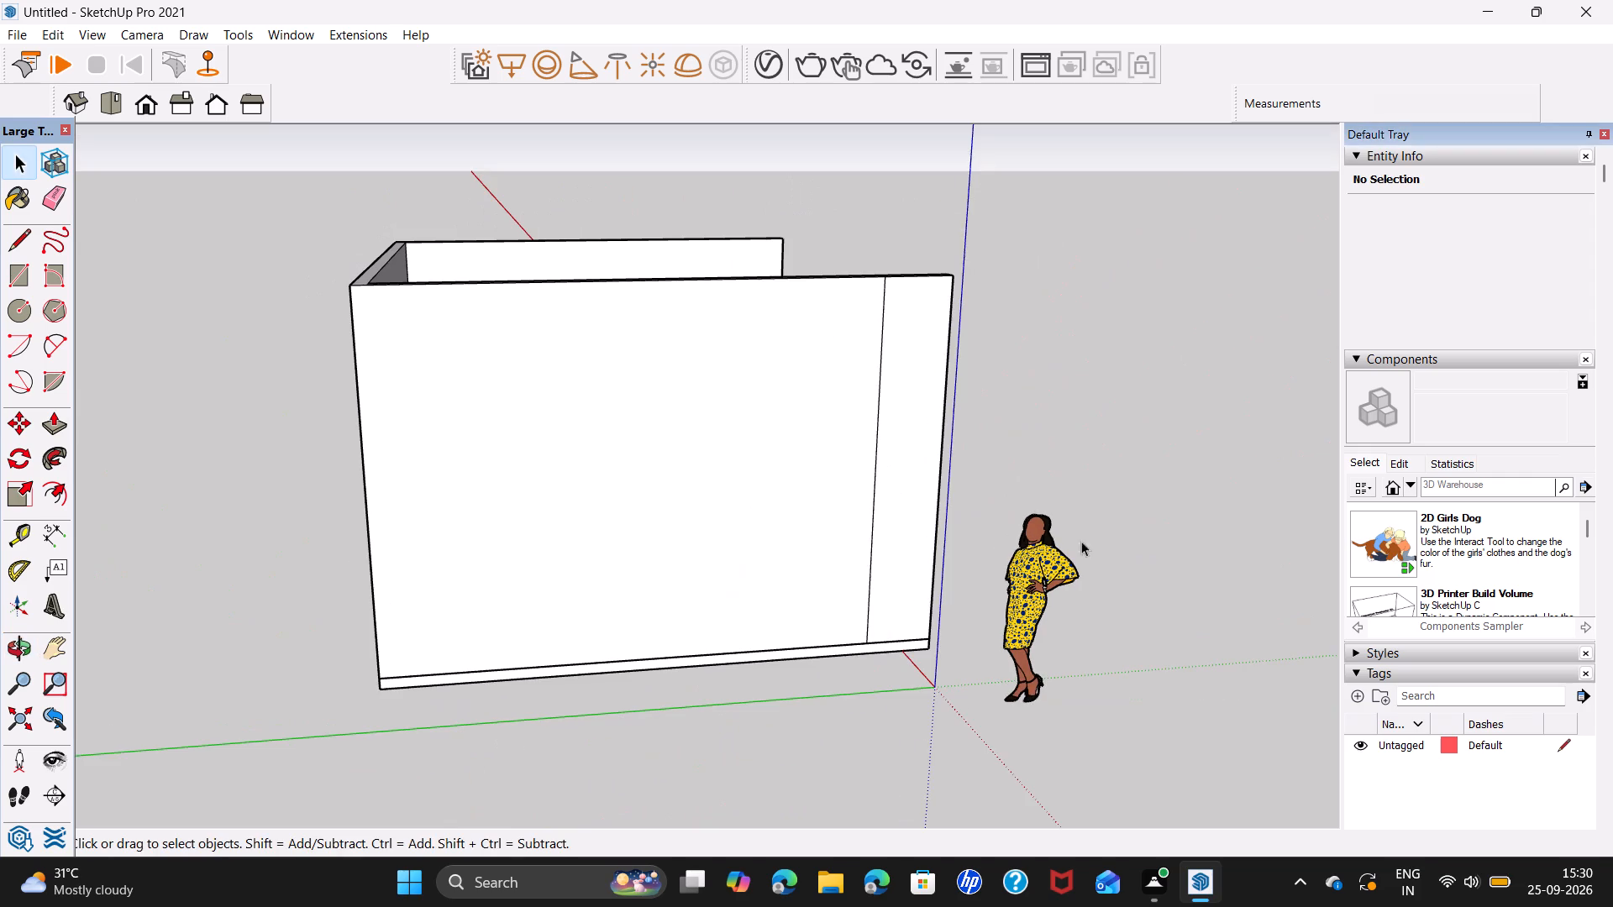
pyautogui.click(870, 554)
pyautogui.press('Delete')
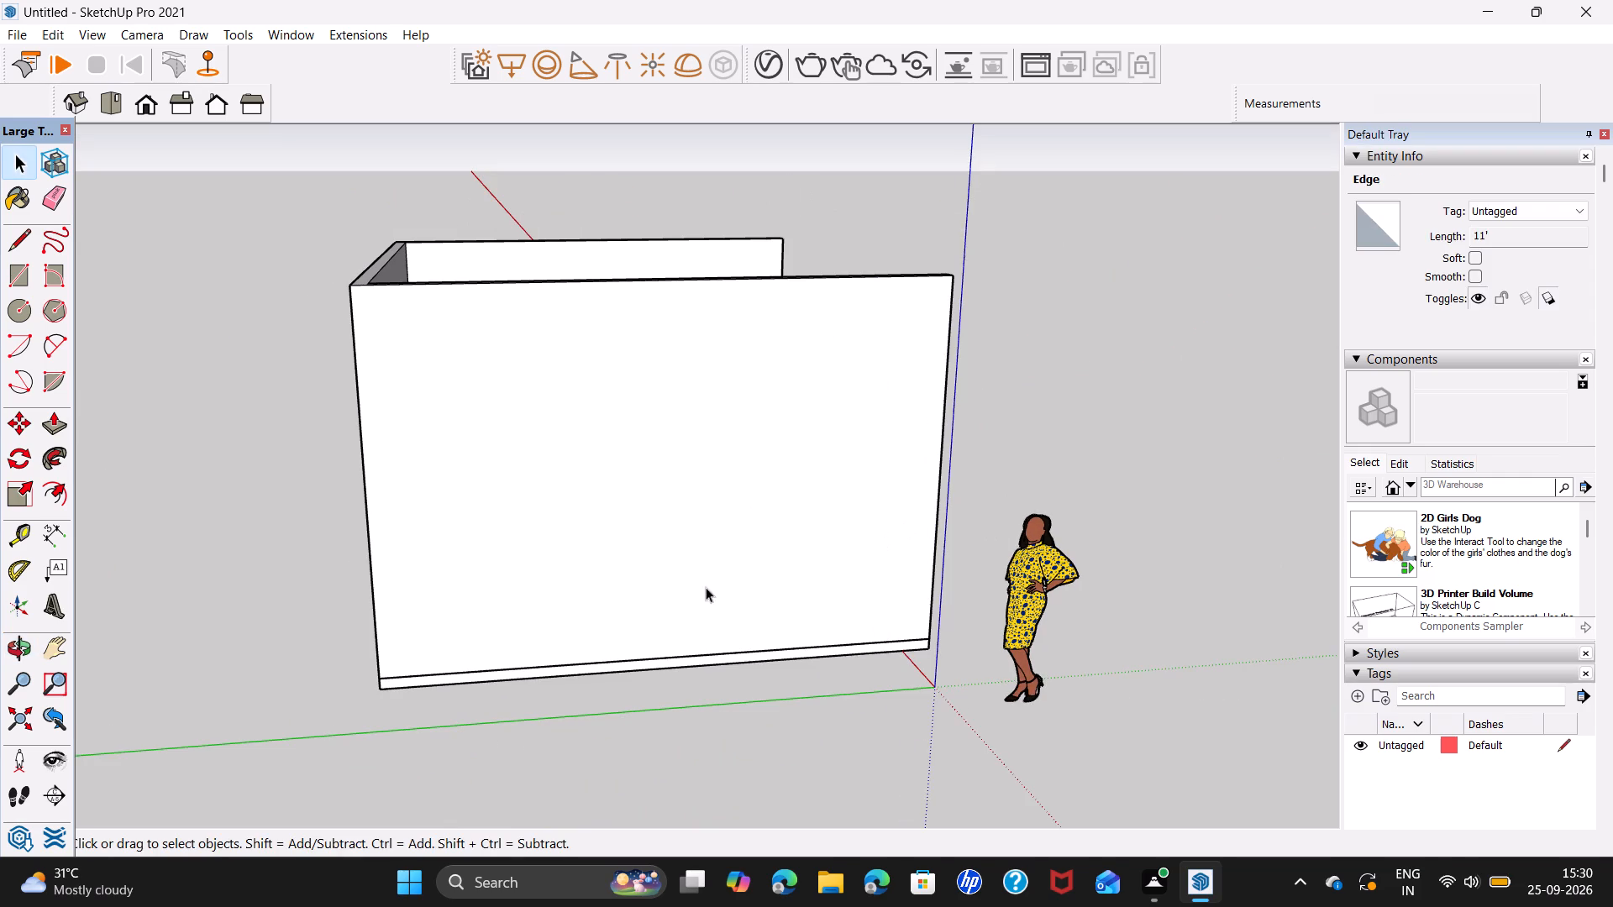
pyautogui.moveTo(296, 602); pyautogui.dragTo(1149, 684, button='middle')
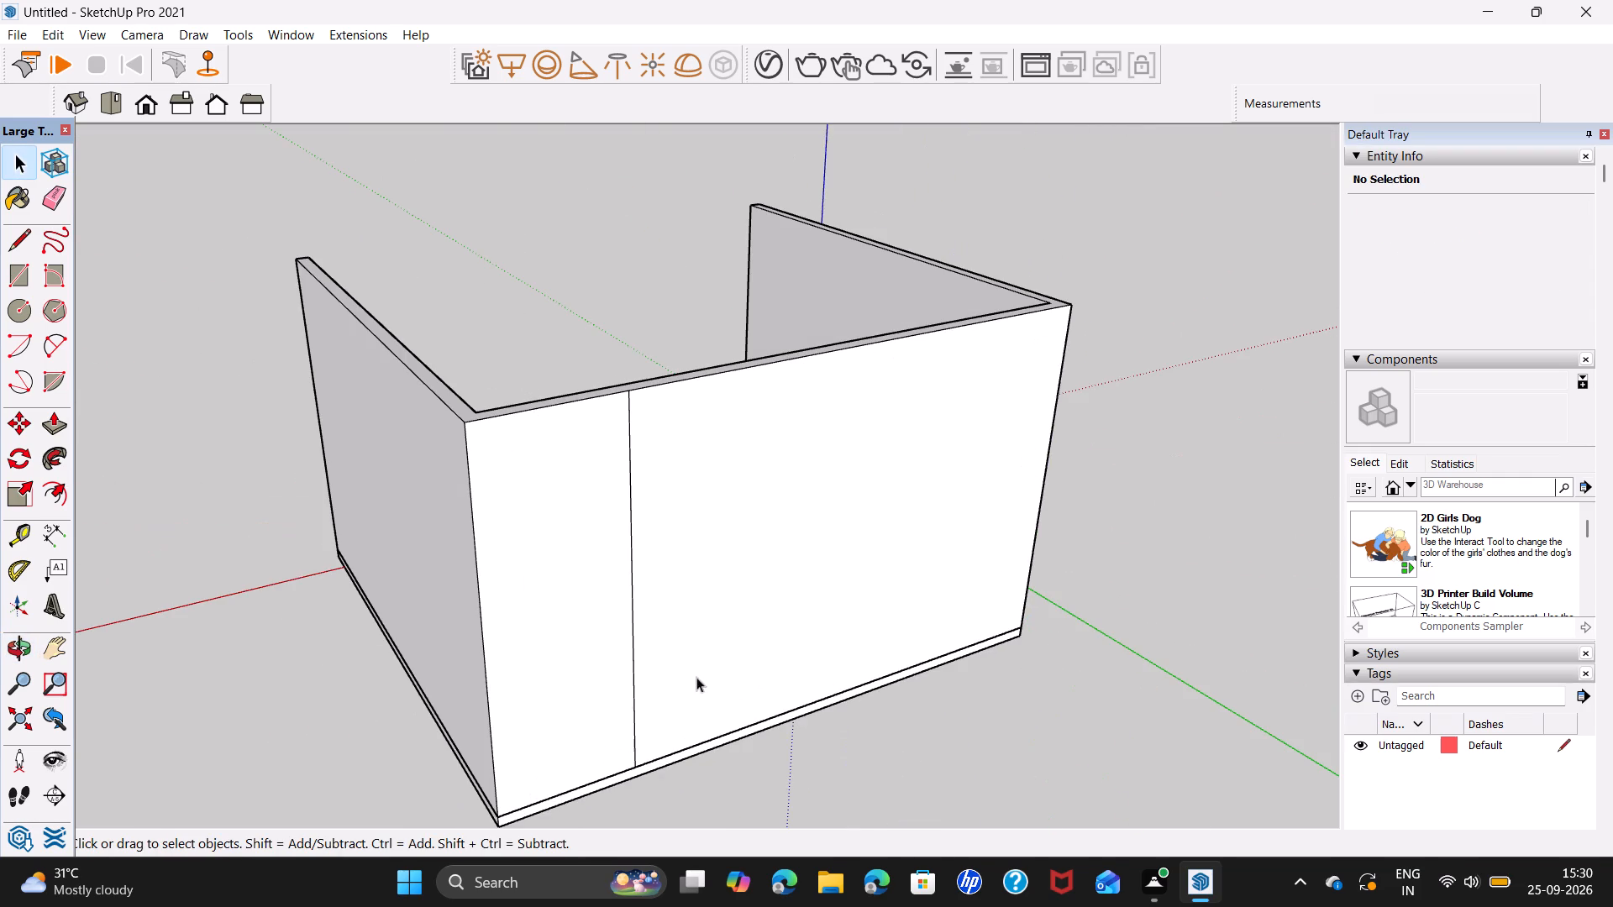
pyautogui.click(634, 708)
pyautogui.press('Delete')
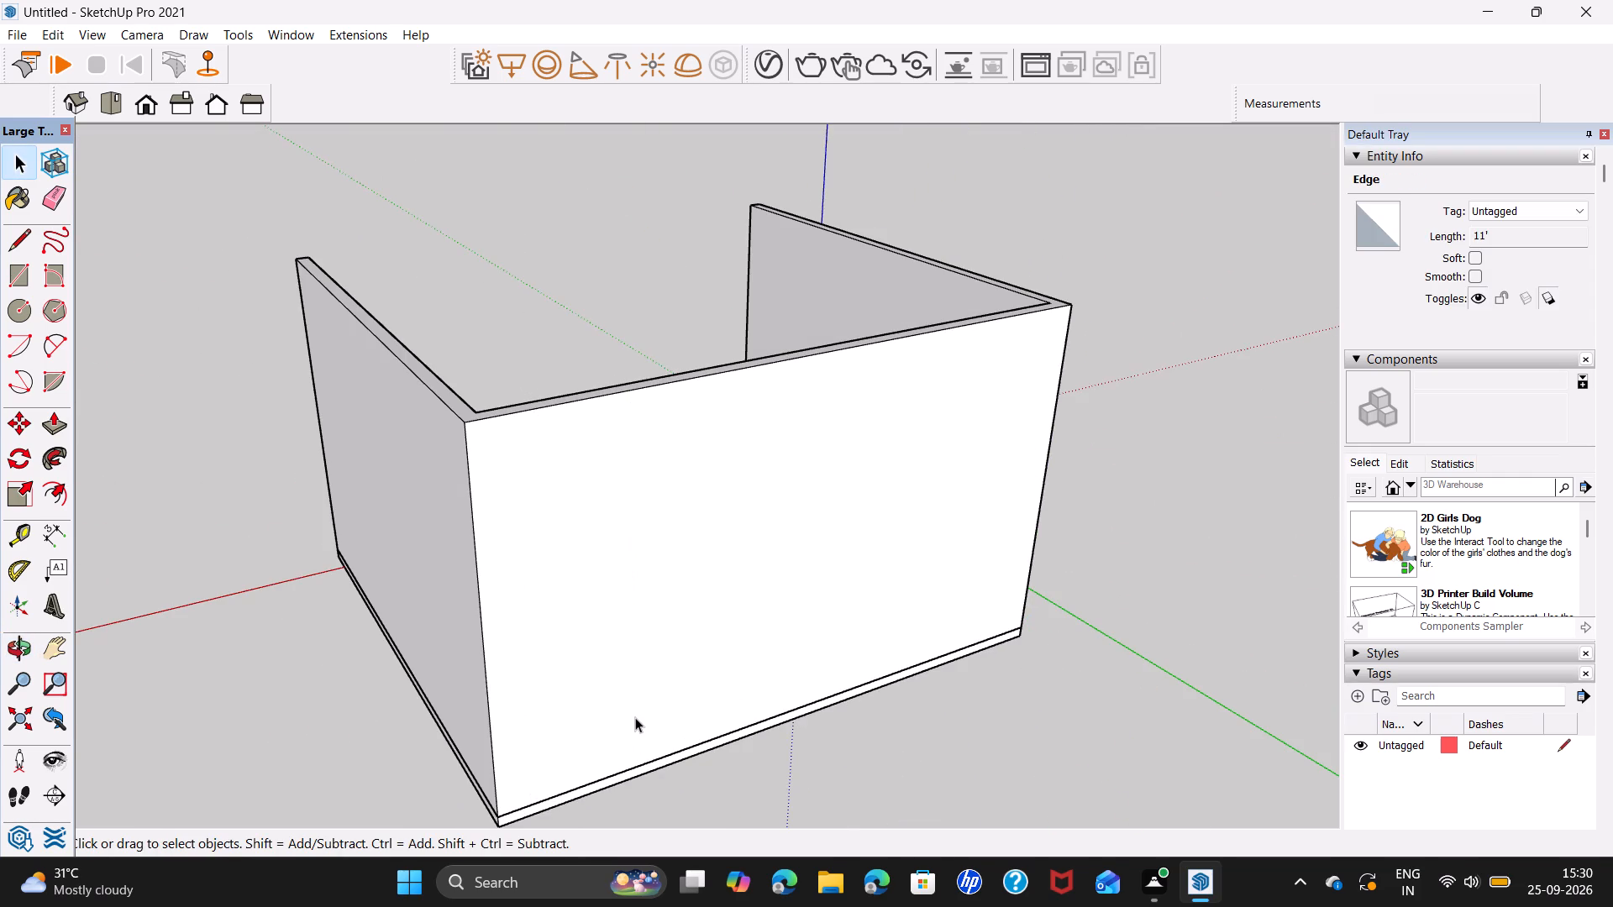
# Delete the redundant loose floor face between the walls, on top of the slab.
pyautogui.scroll(-3, 635, 717)
pyautogui.moveTo(497, 720); pyautogui.dragTo(1406, 643, button='middle')
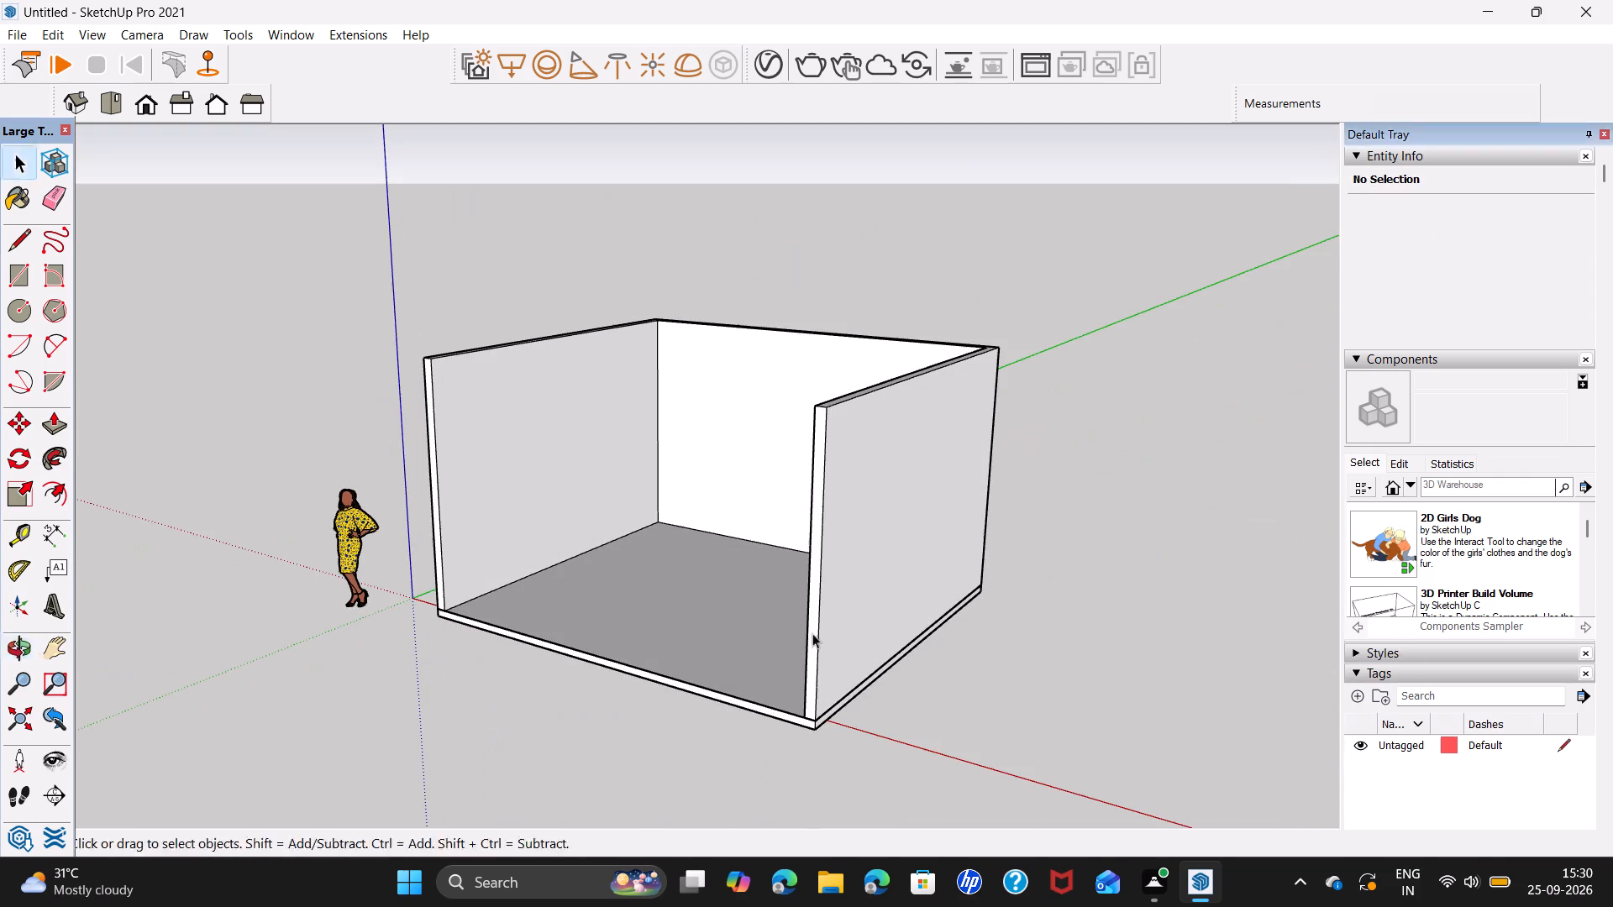
pyautogui.moveTo(647, 621); pyautogui.dragTo(836, 619, button='middle')
pyautogui.keyDown('shift'); pyautogui.moveTo(777, 589); pyautogui.dragTo(785, 637, button='middle'); pyautogui.keyUp('shift')
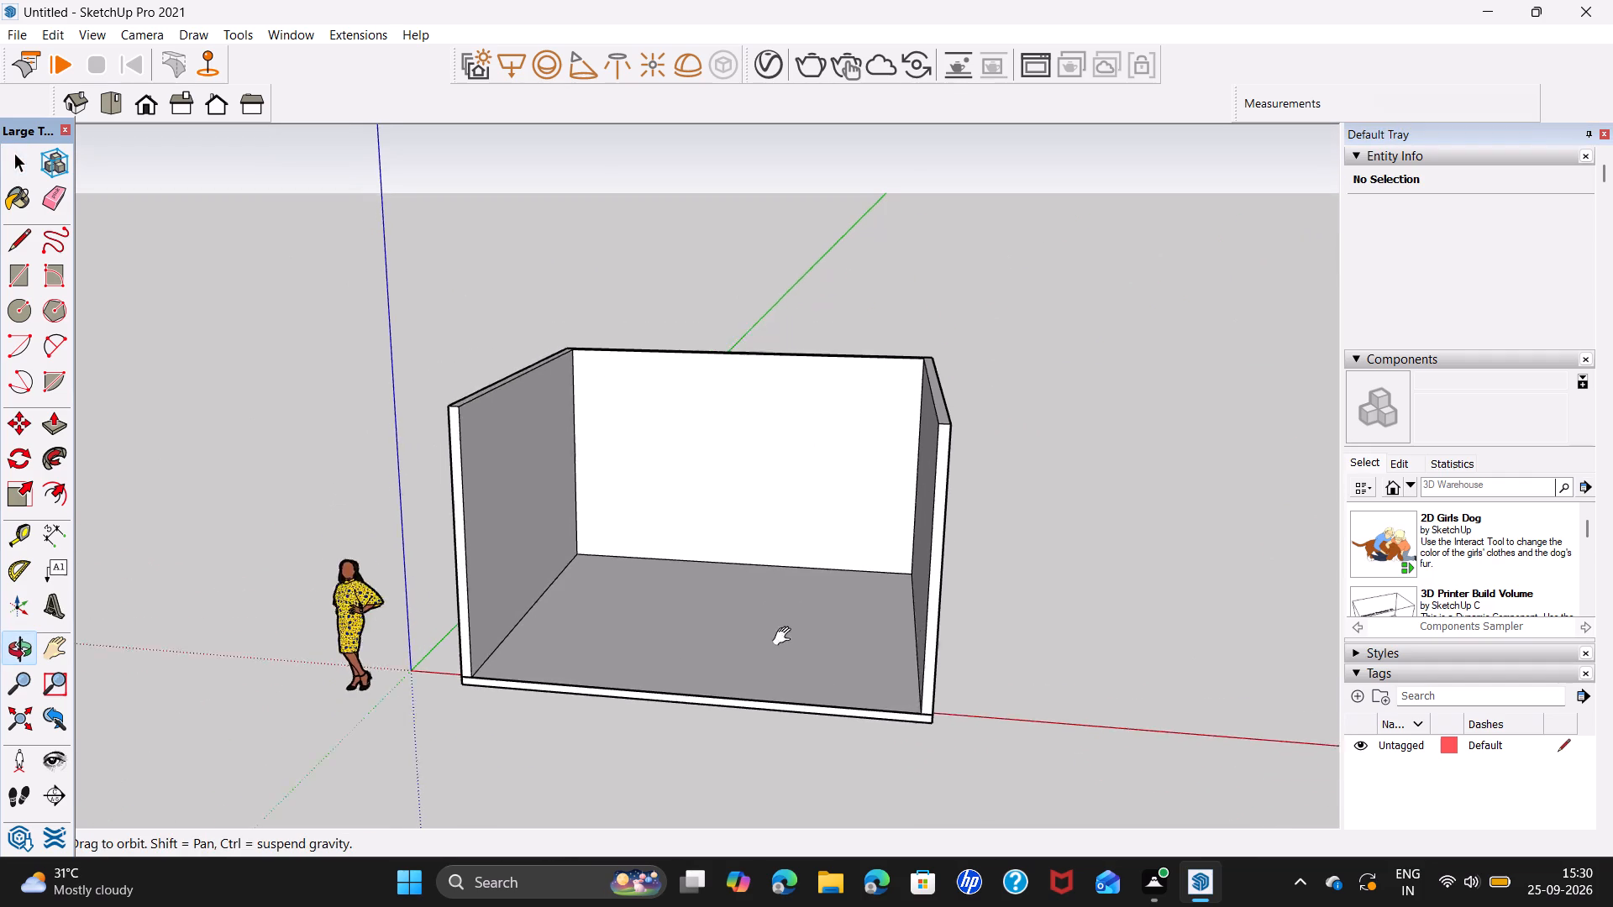
pyautogui.keyDown('shift'); pyautogui.moveTo(785, 637); pyautogui.dragTo(798, 694, button='middle'); pyautogui.keyUp('shift')
pyautogui.moveTo(804, 669); pyautogui.dragTo(712, 883, button='middle')
pyautogui.scroll(-4, 760, 708)
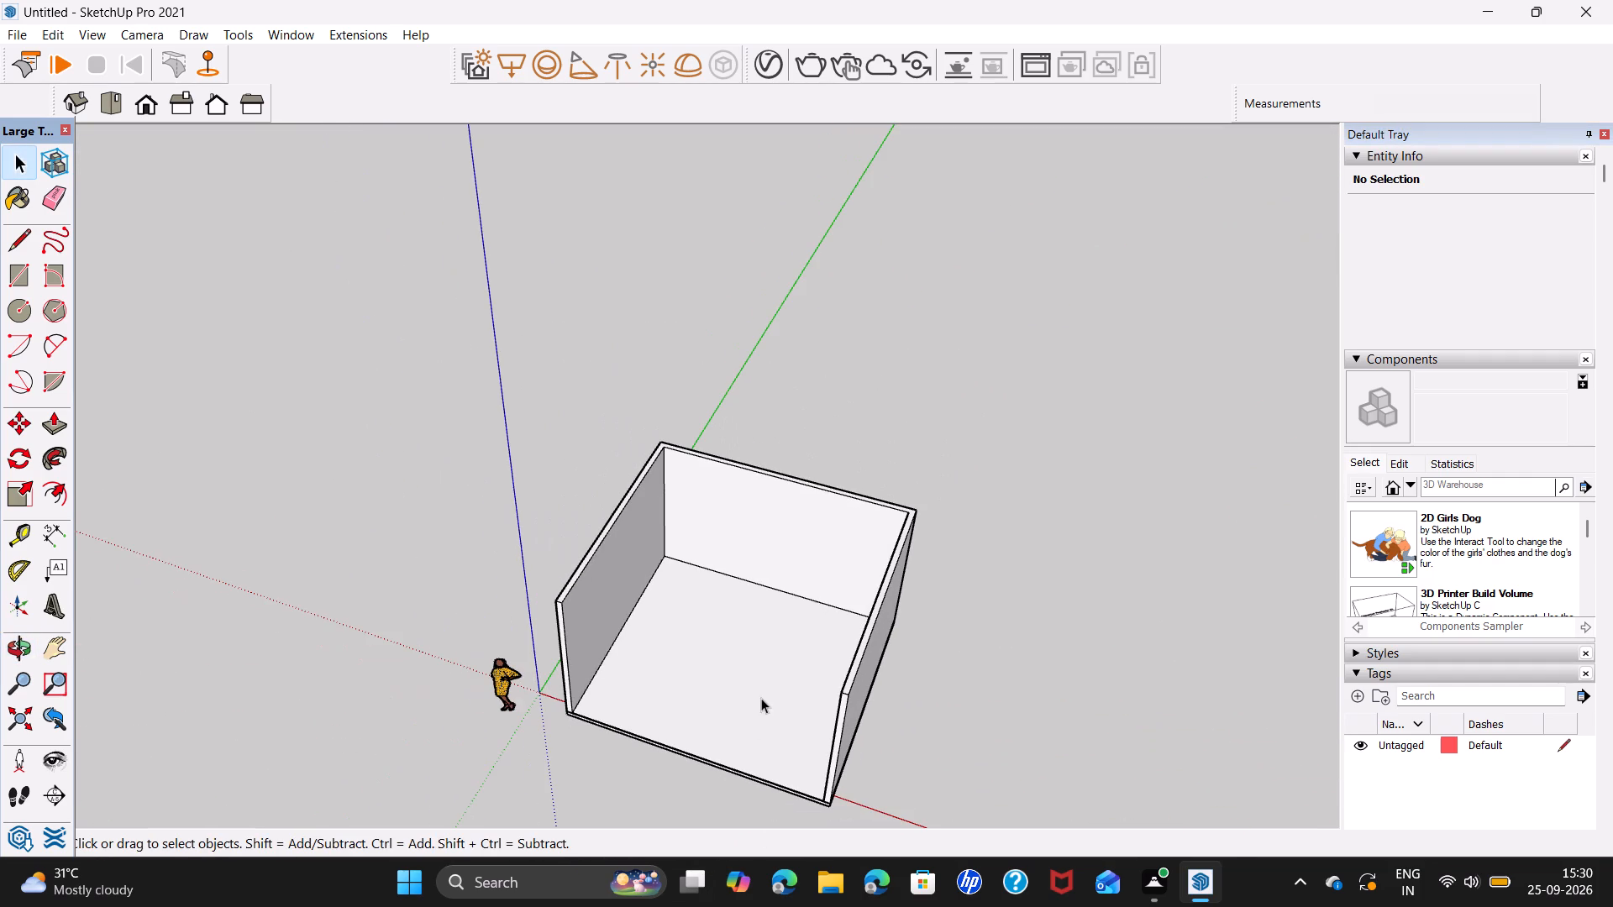
pyautogui.click(751, 712)
pyautogui.press('Delete')
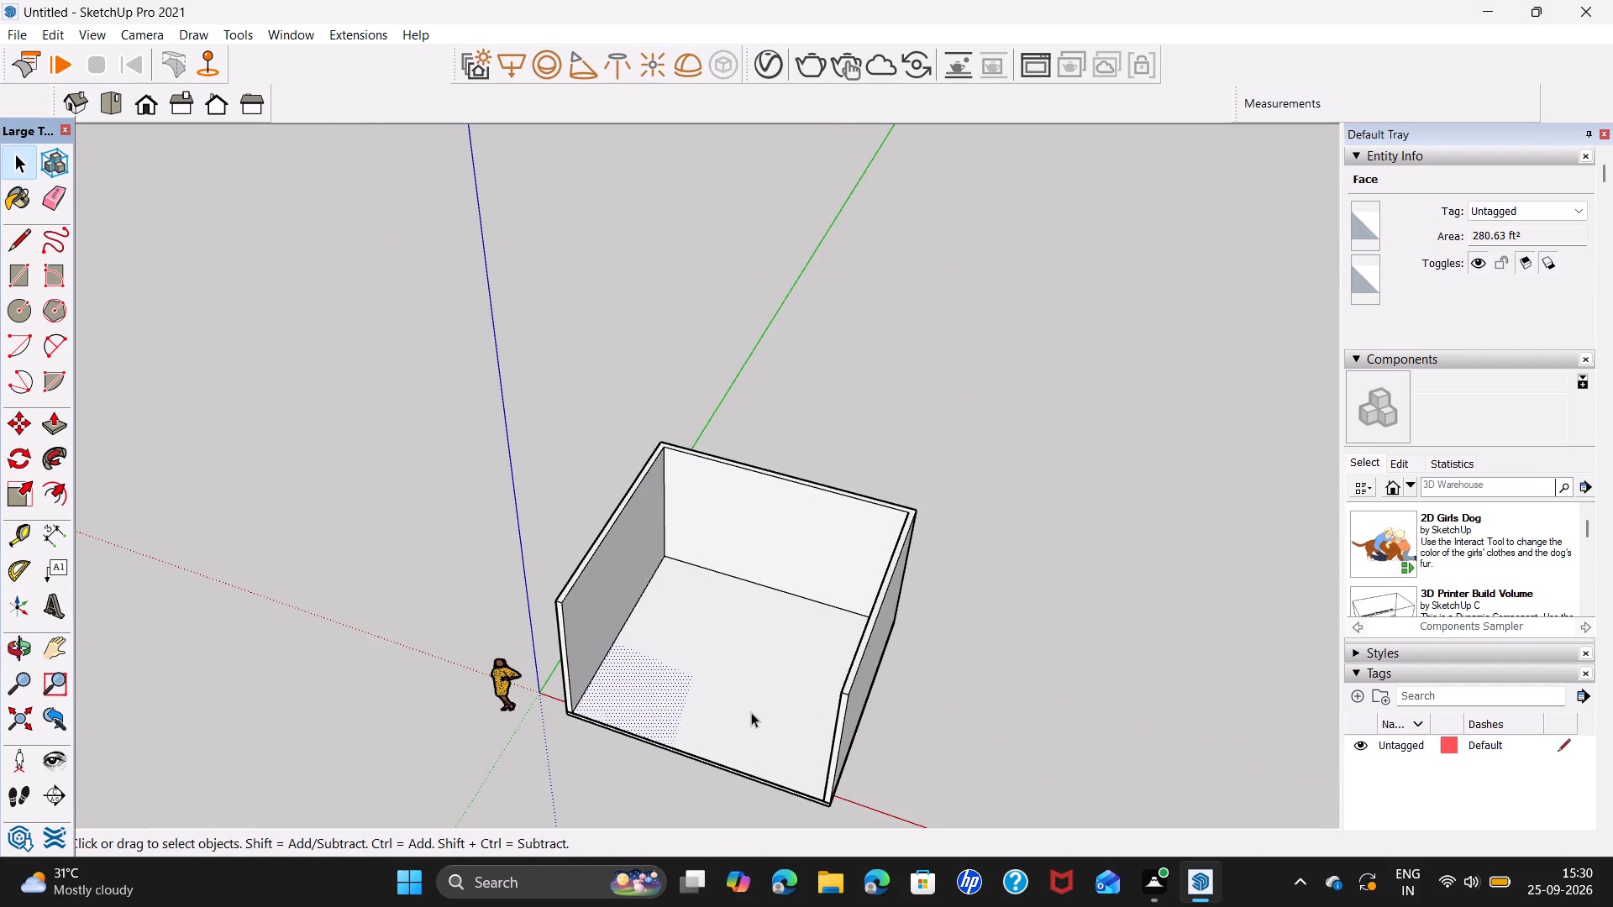
# Select all connected wall geometry and make it a group.
pyautogui.tripleClick(859, 680)
pyautogui.click(859, 680)
pyautogui.rightClick(859, 679)
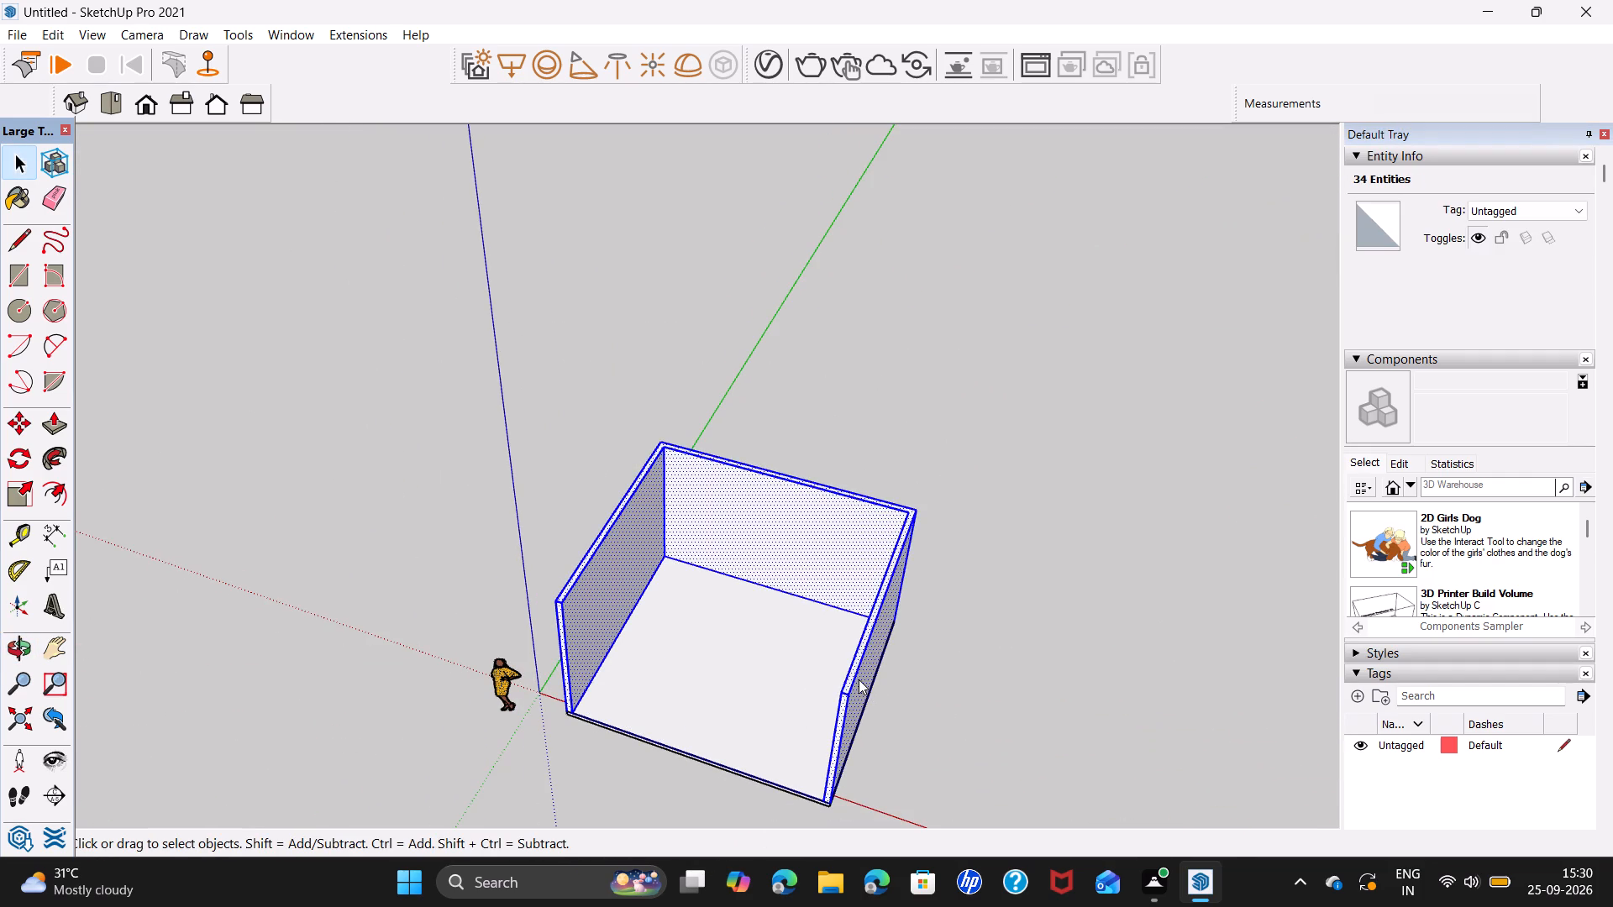
pyautogui.click(979, 473)
pyautogui.click(1046, 663)
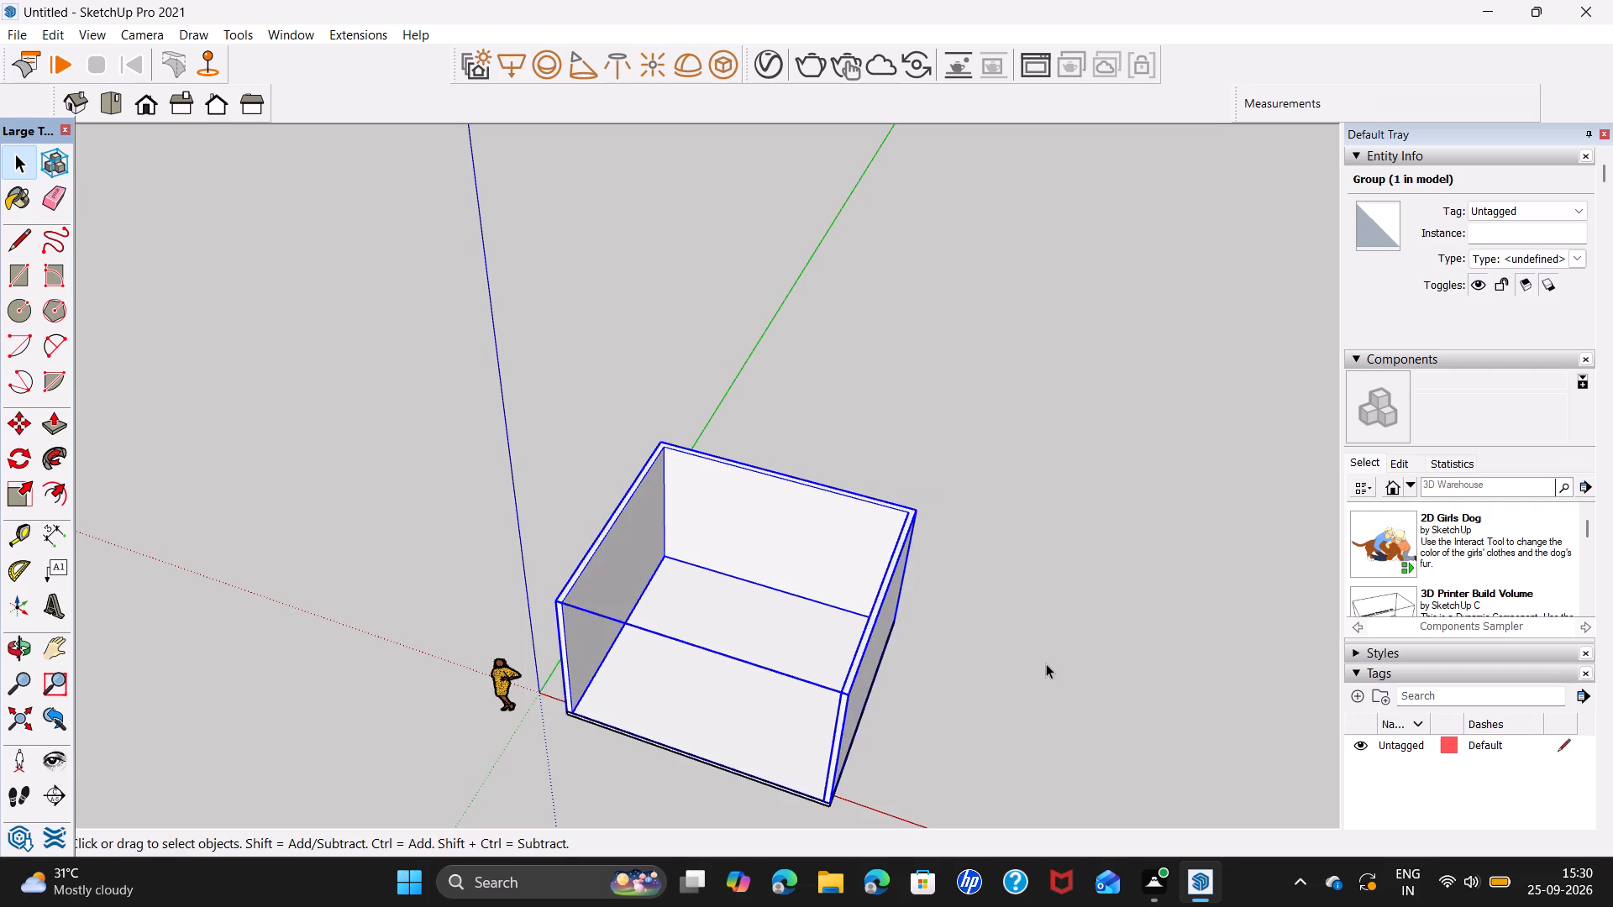
# Draw a ceiling rectangle over the wall tops, from the outer back corner to the diagonally opposite outer front corner.
pyautogui.moveTo(779, 683); pyautogui.dragTo(919, 796, button='middle')
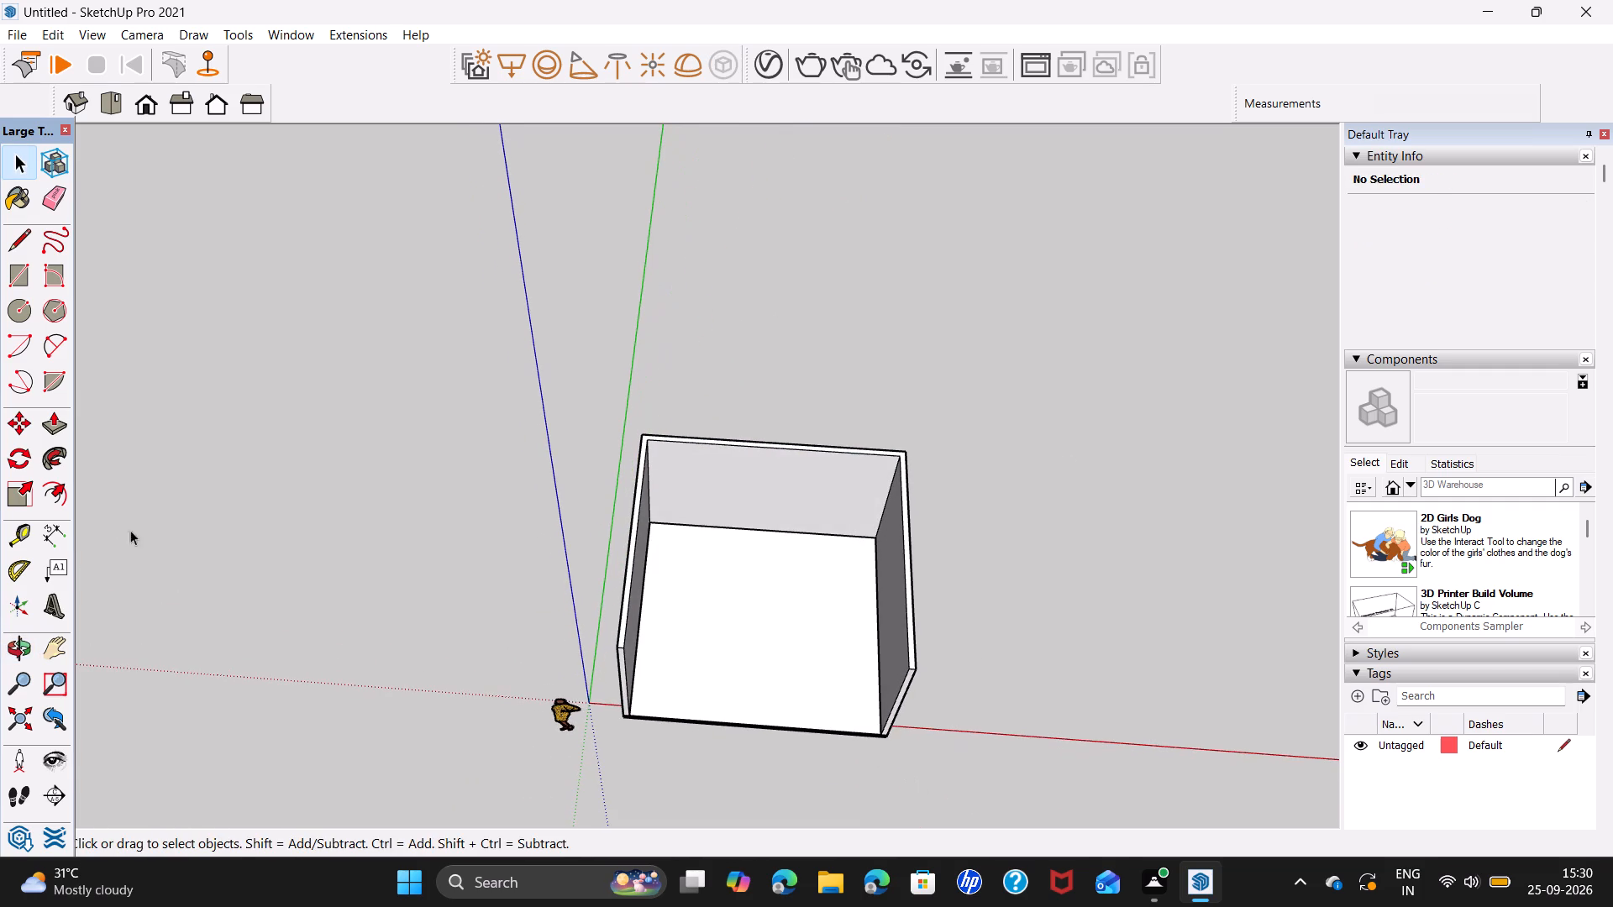
pyautogui.press('r')
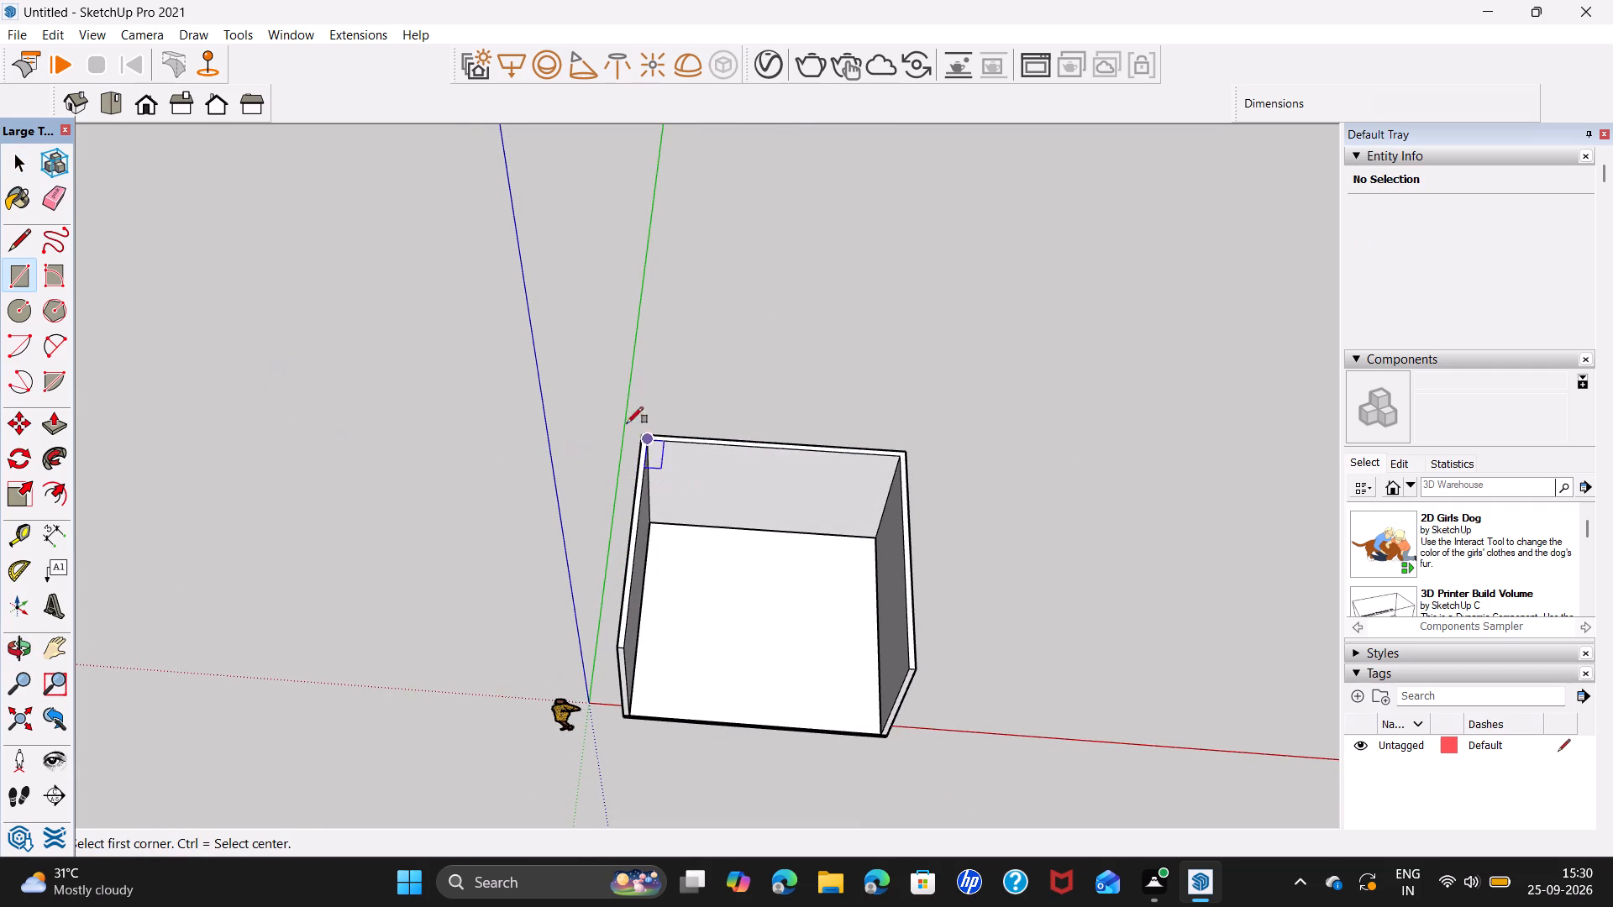
pyautogui.scroll(4, 631, 448)
pyautogui.click(648, 429)
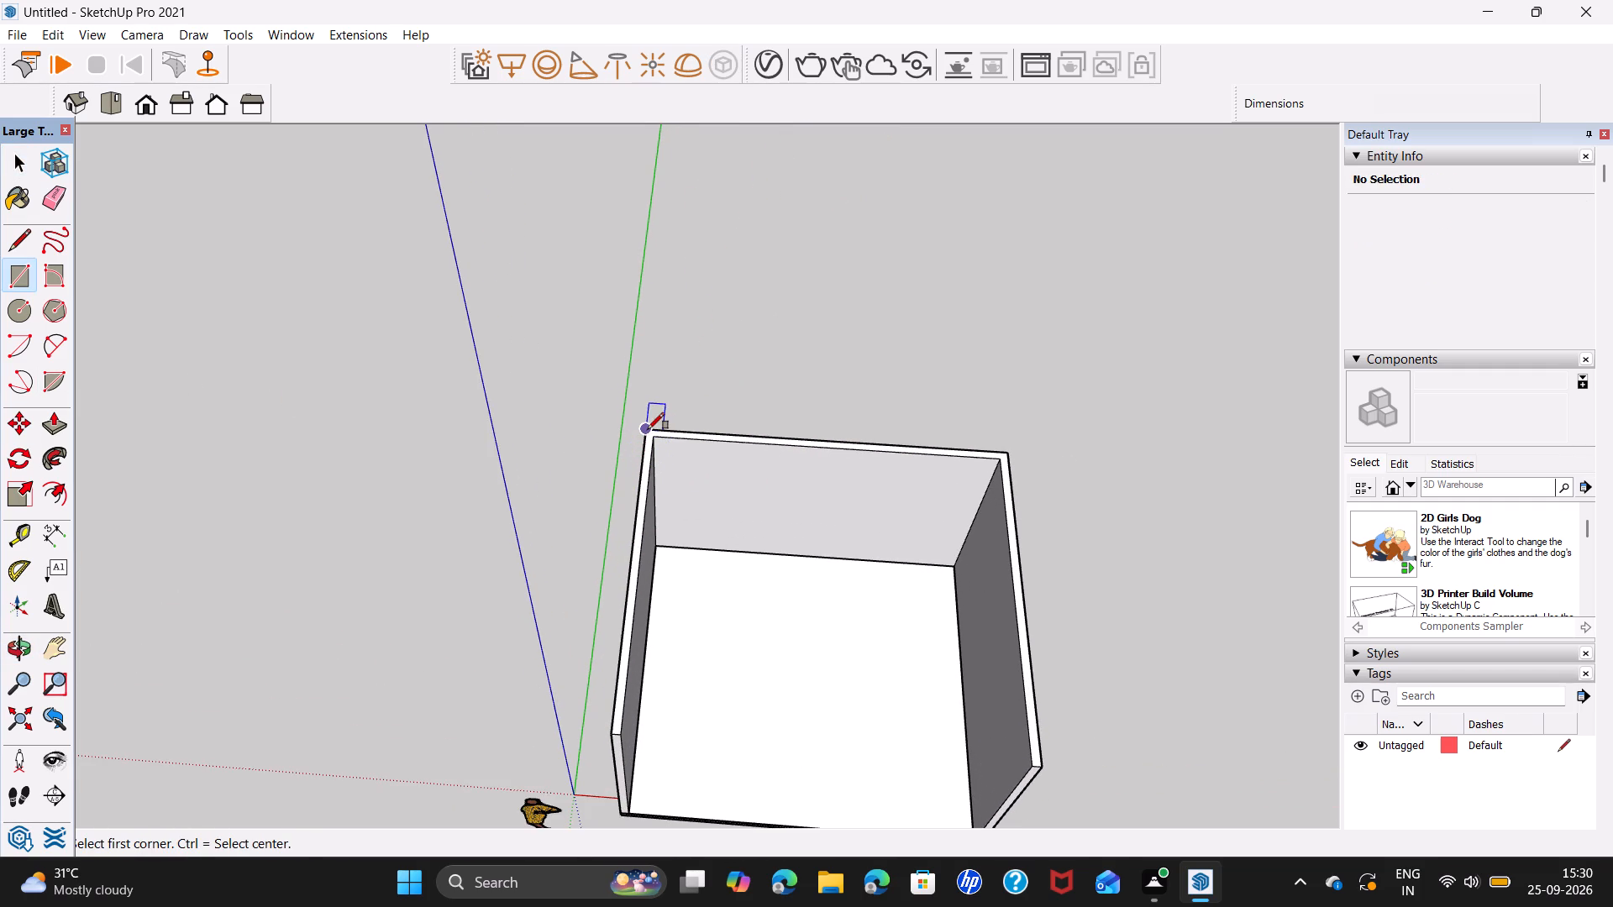
pyautogui.click(1047, 764)
pyautogui.press('space')
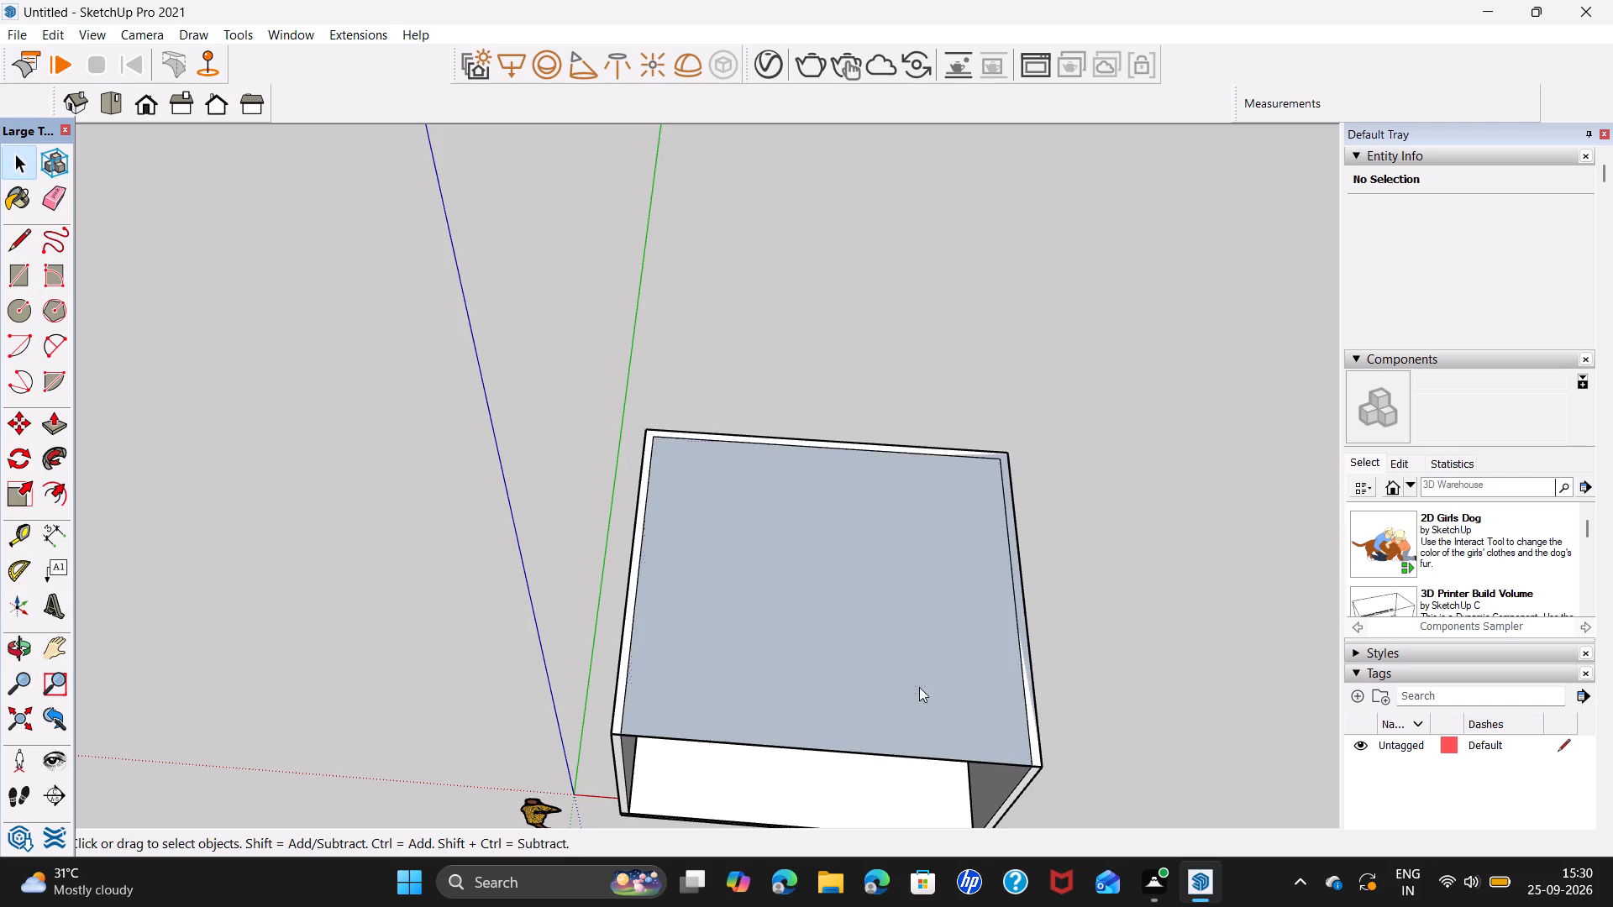
# Reverse the new ceiling rectangle's face.
pyautogui.rightClick(919, 687)
pyautogui.click(1059, 528)
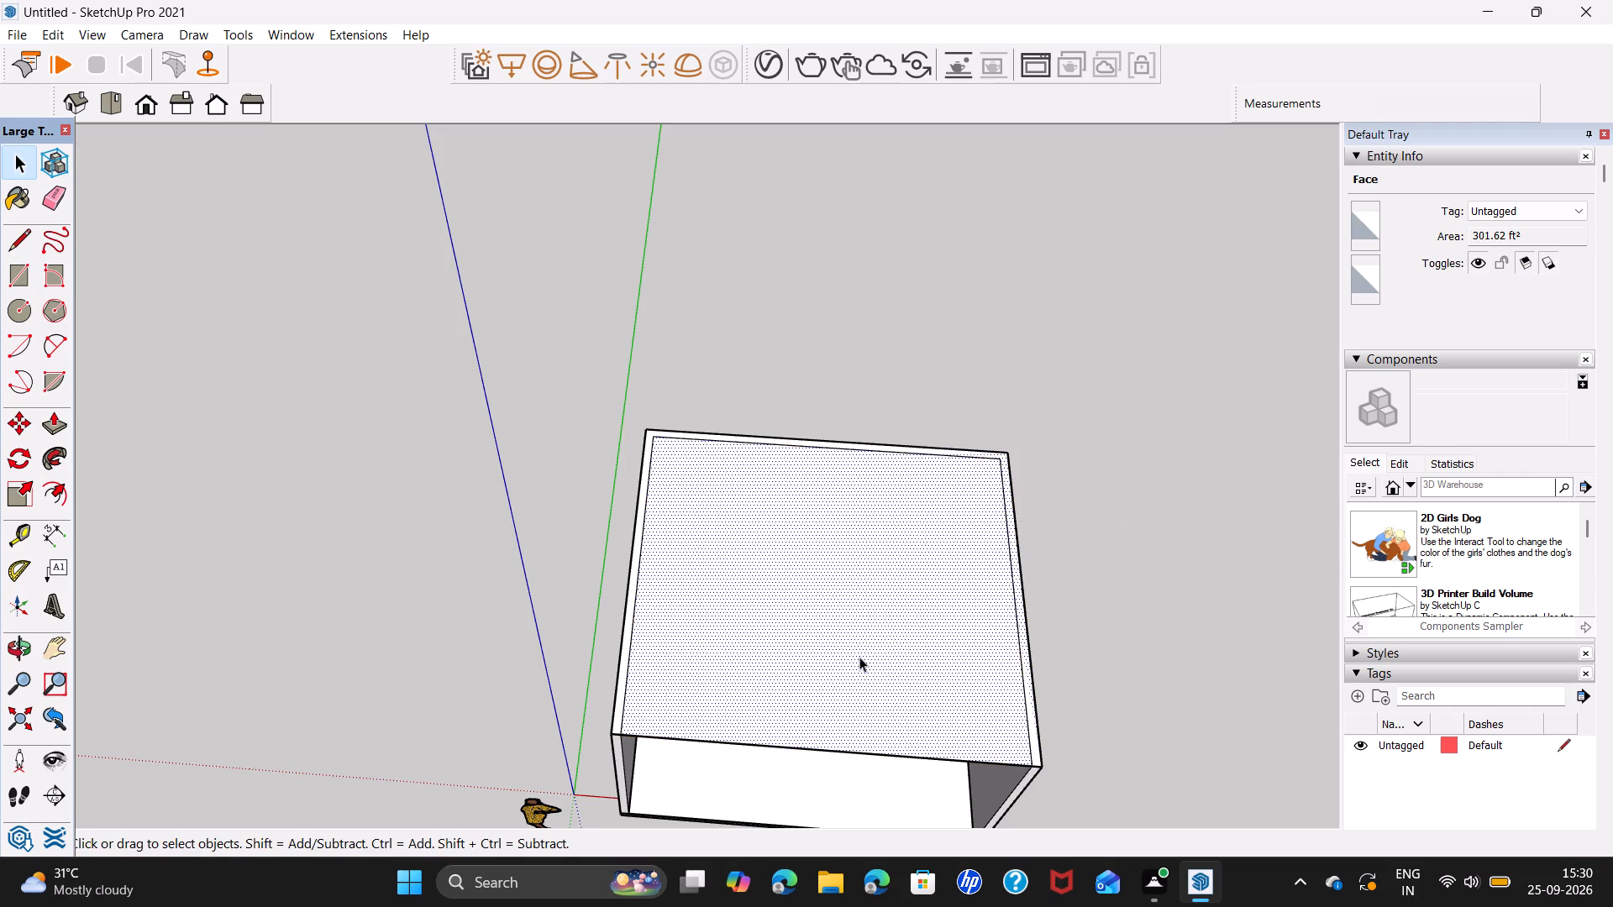
# Push/Pull the ceiling face up 5" to form the ceiling slab.
pyautogui.press('p')
pyautogui.click(859, 658)
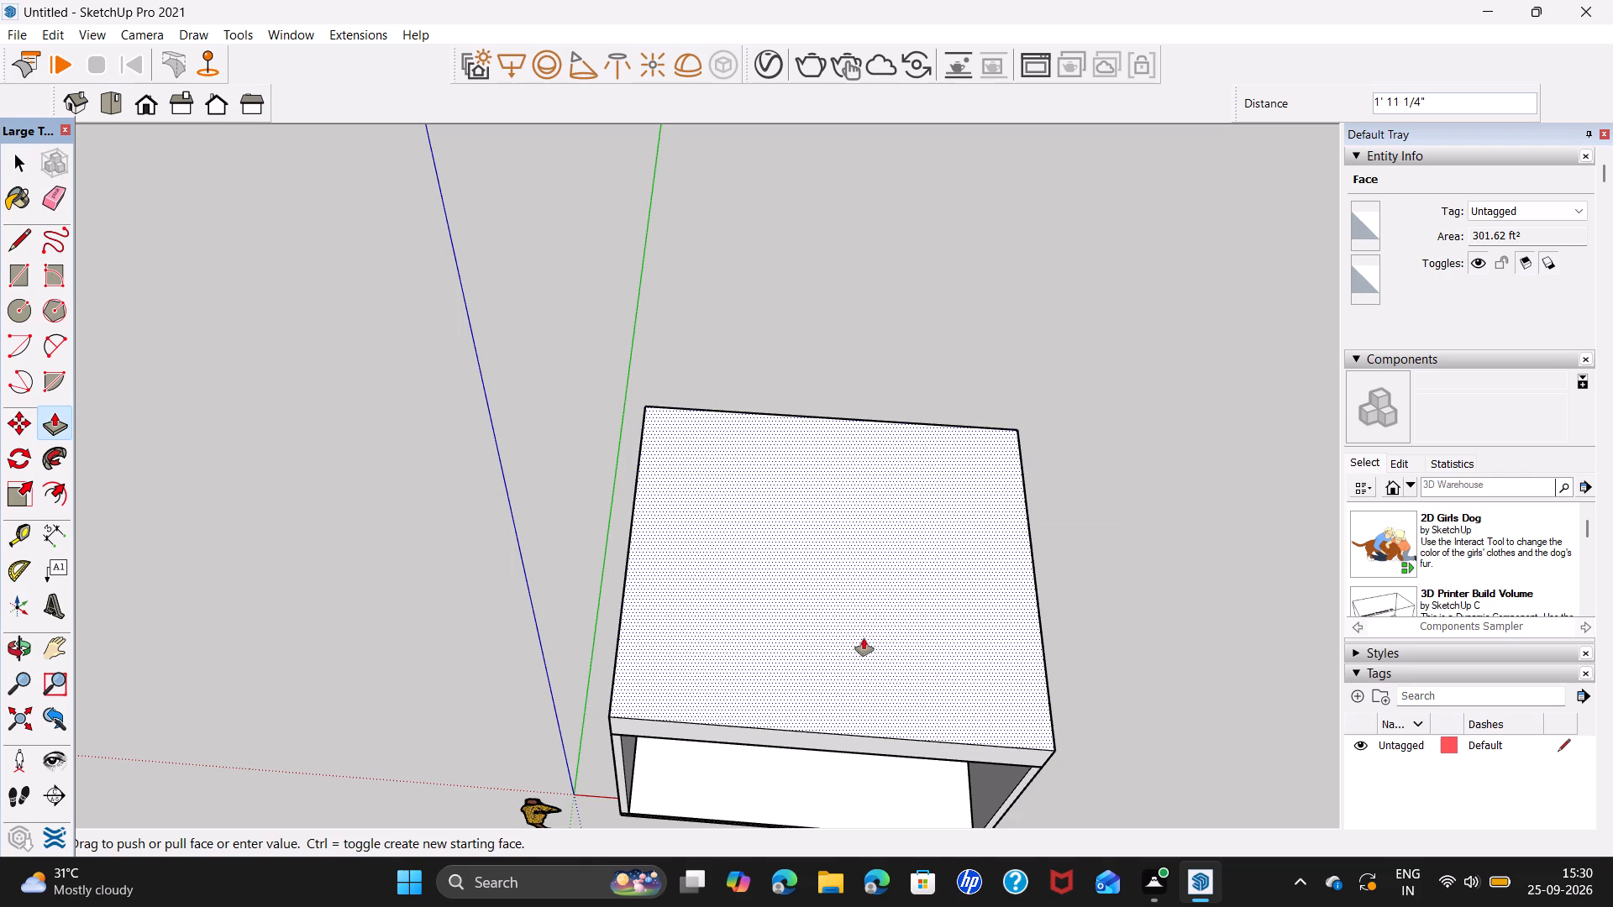
pyautogui.press('5')
pyautogui.press('Return')
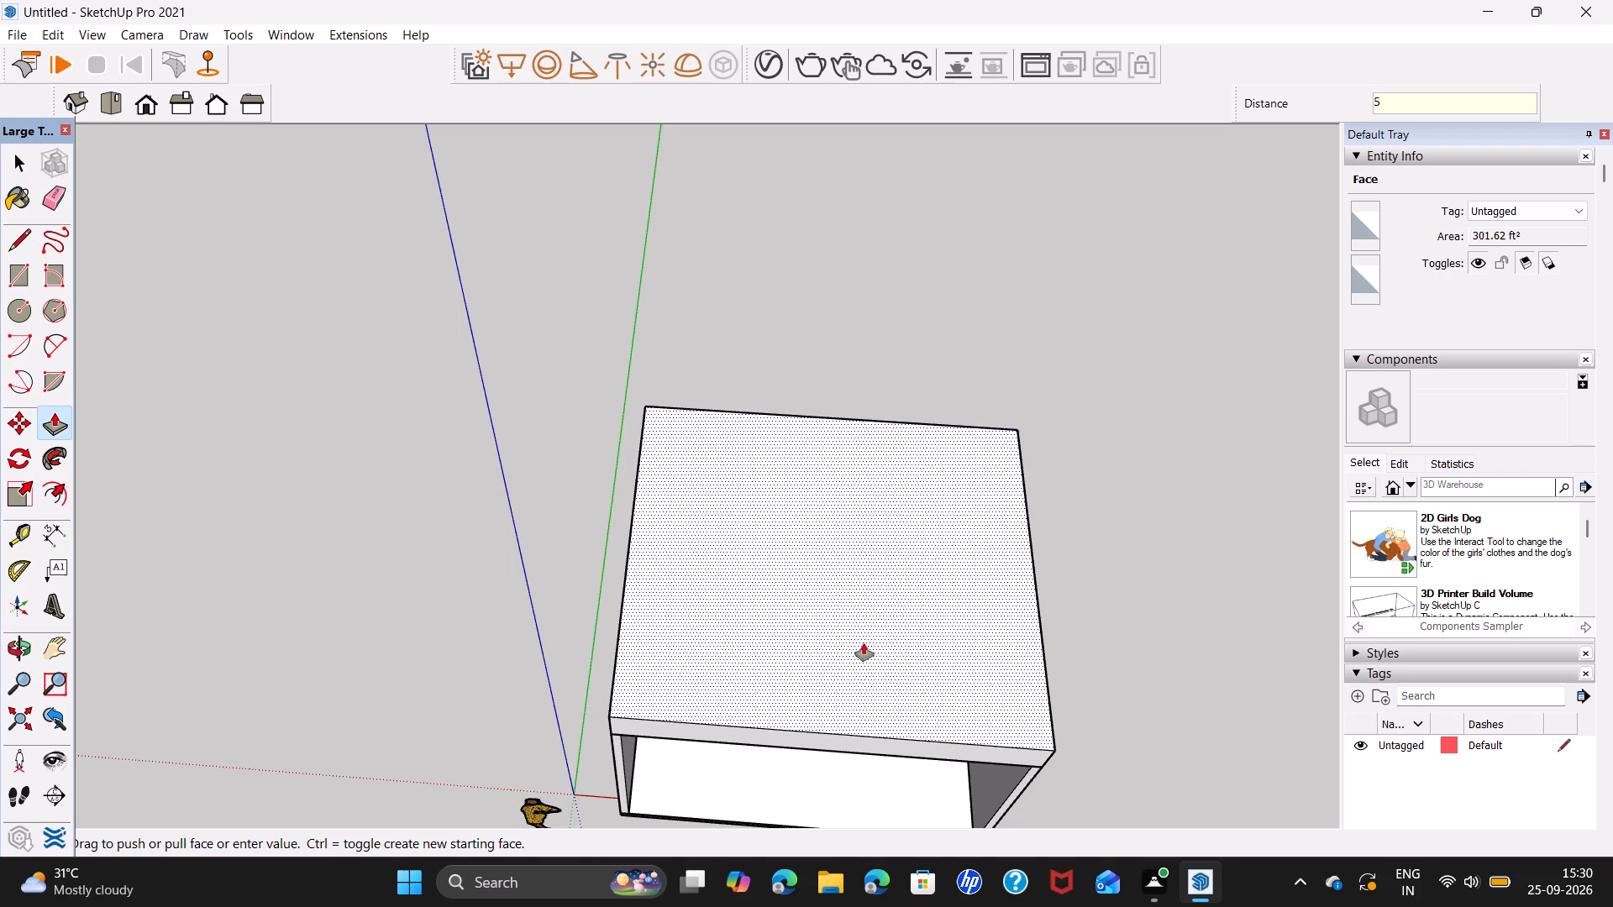
pyautogui.press('space')
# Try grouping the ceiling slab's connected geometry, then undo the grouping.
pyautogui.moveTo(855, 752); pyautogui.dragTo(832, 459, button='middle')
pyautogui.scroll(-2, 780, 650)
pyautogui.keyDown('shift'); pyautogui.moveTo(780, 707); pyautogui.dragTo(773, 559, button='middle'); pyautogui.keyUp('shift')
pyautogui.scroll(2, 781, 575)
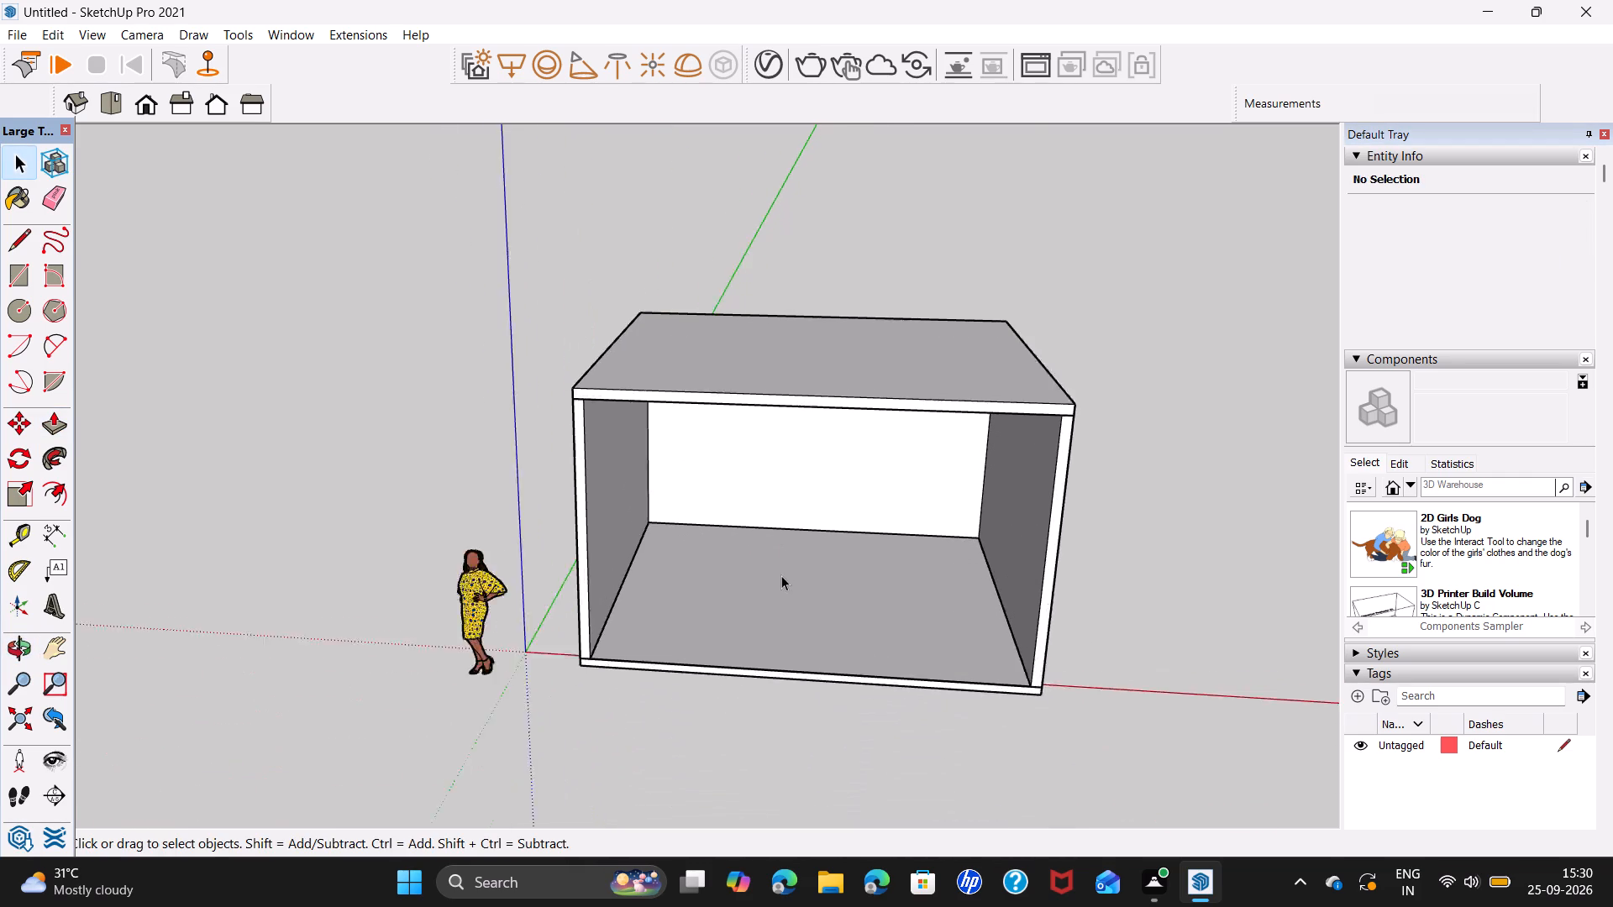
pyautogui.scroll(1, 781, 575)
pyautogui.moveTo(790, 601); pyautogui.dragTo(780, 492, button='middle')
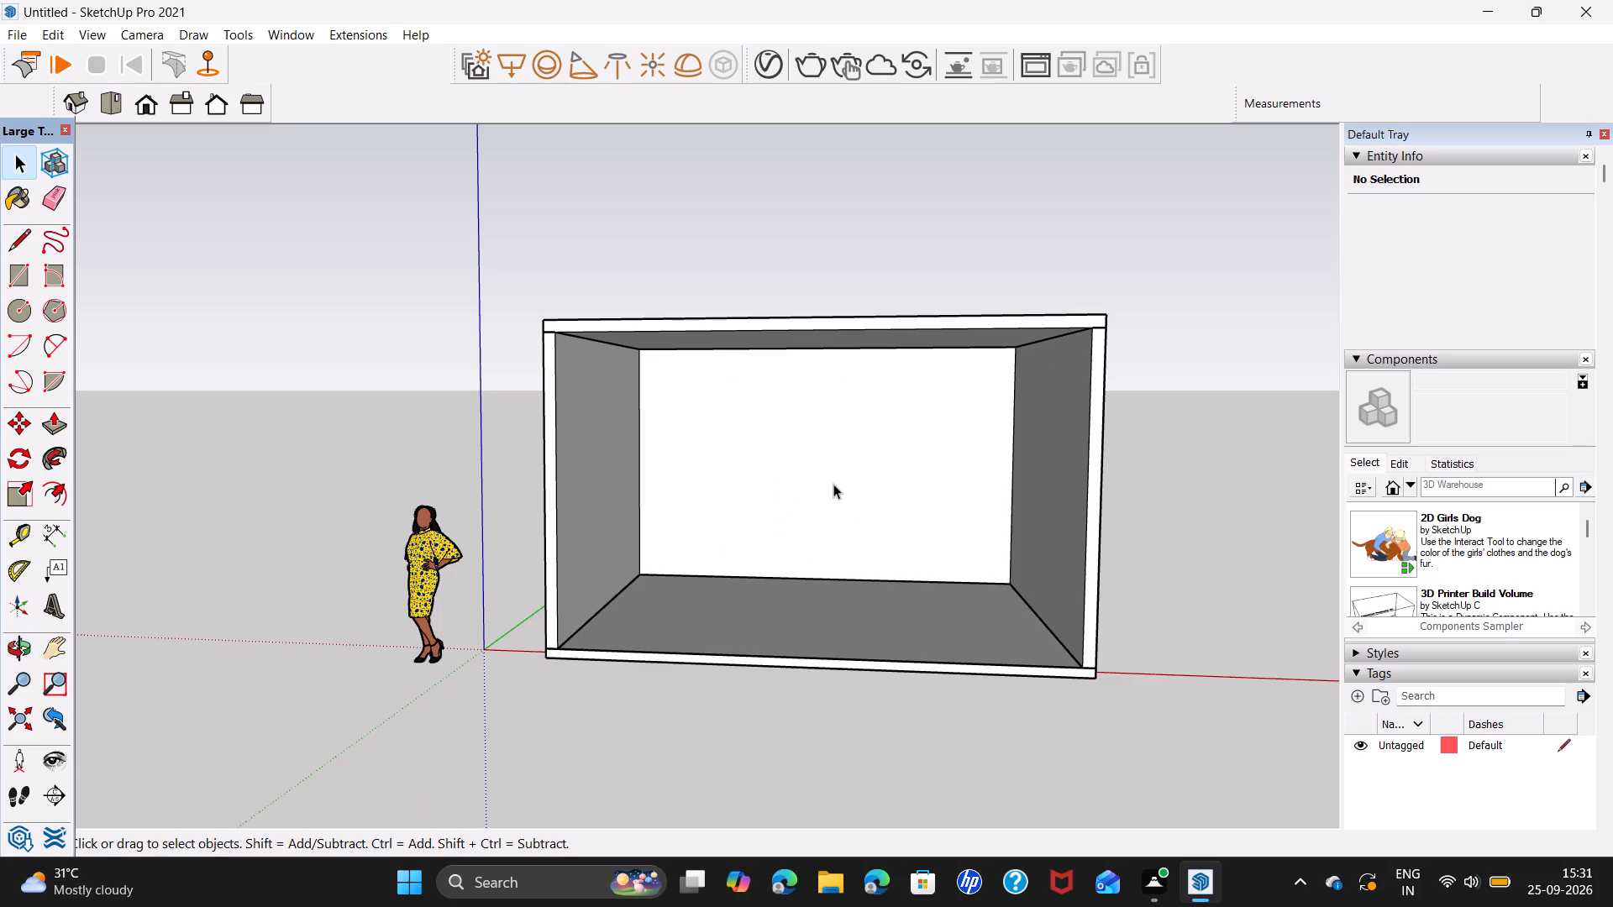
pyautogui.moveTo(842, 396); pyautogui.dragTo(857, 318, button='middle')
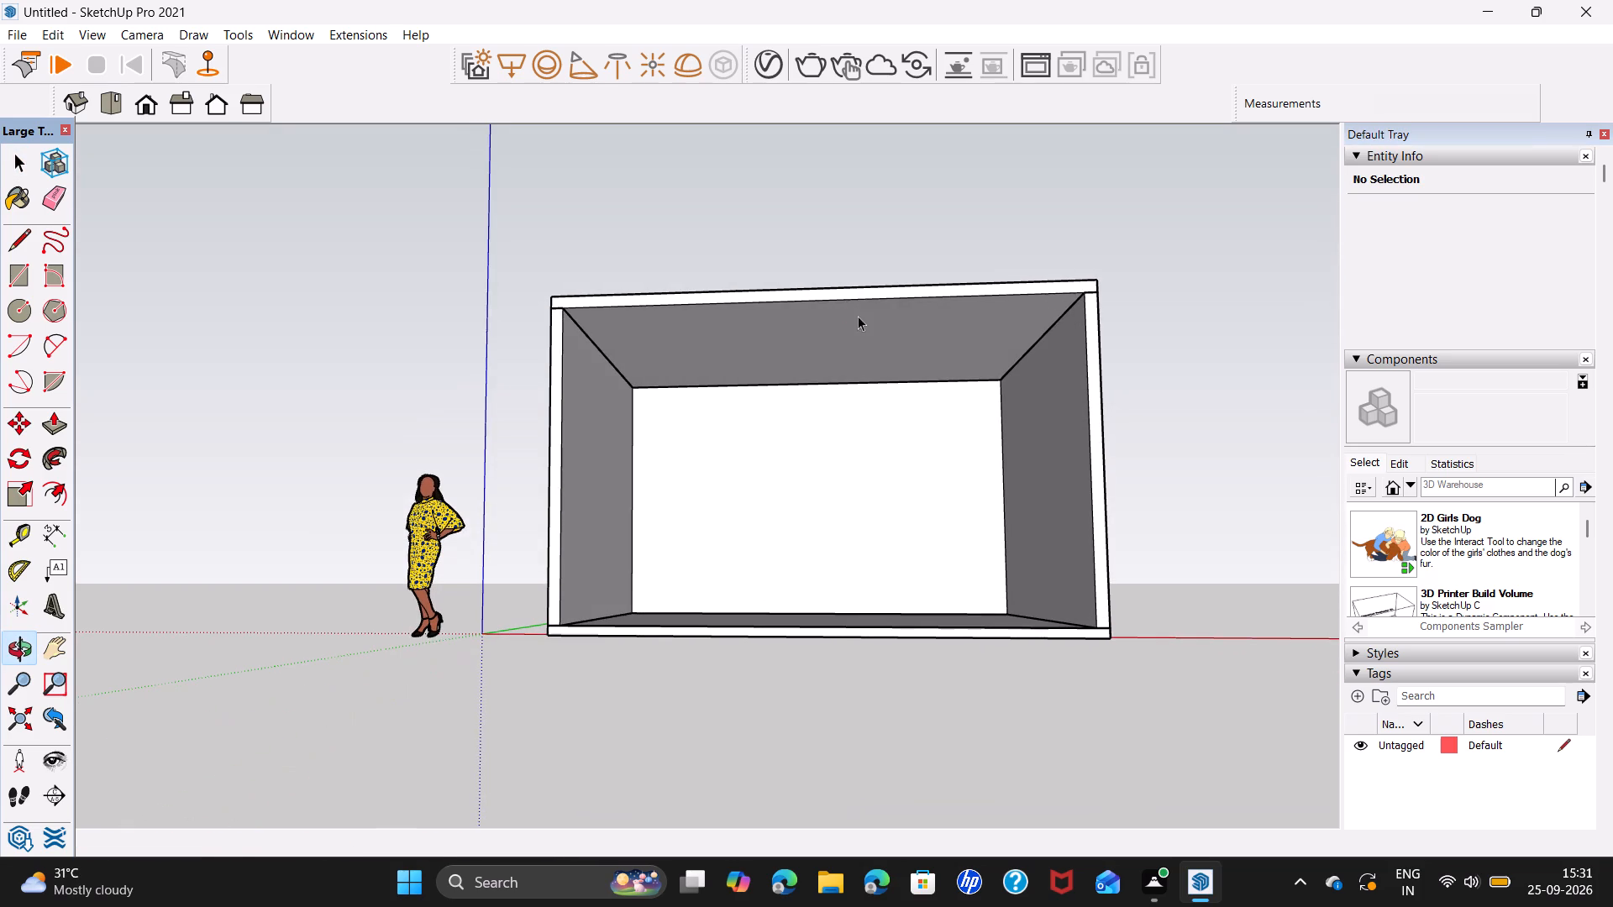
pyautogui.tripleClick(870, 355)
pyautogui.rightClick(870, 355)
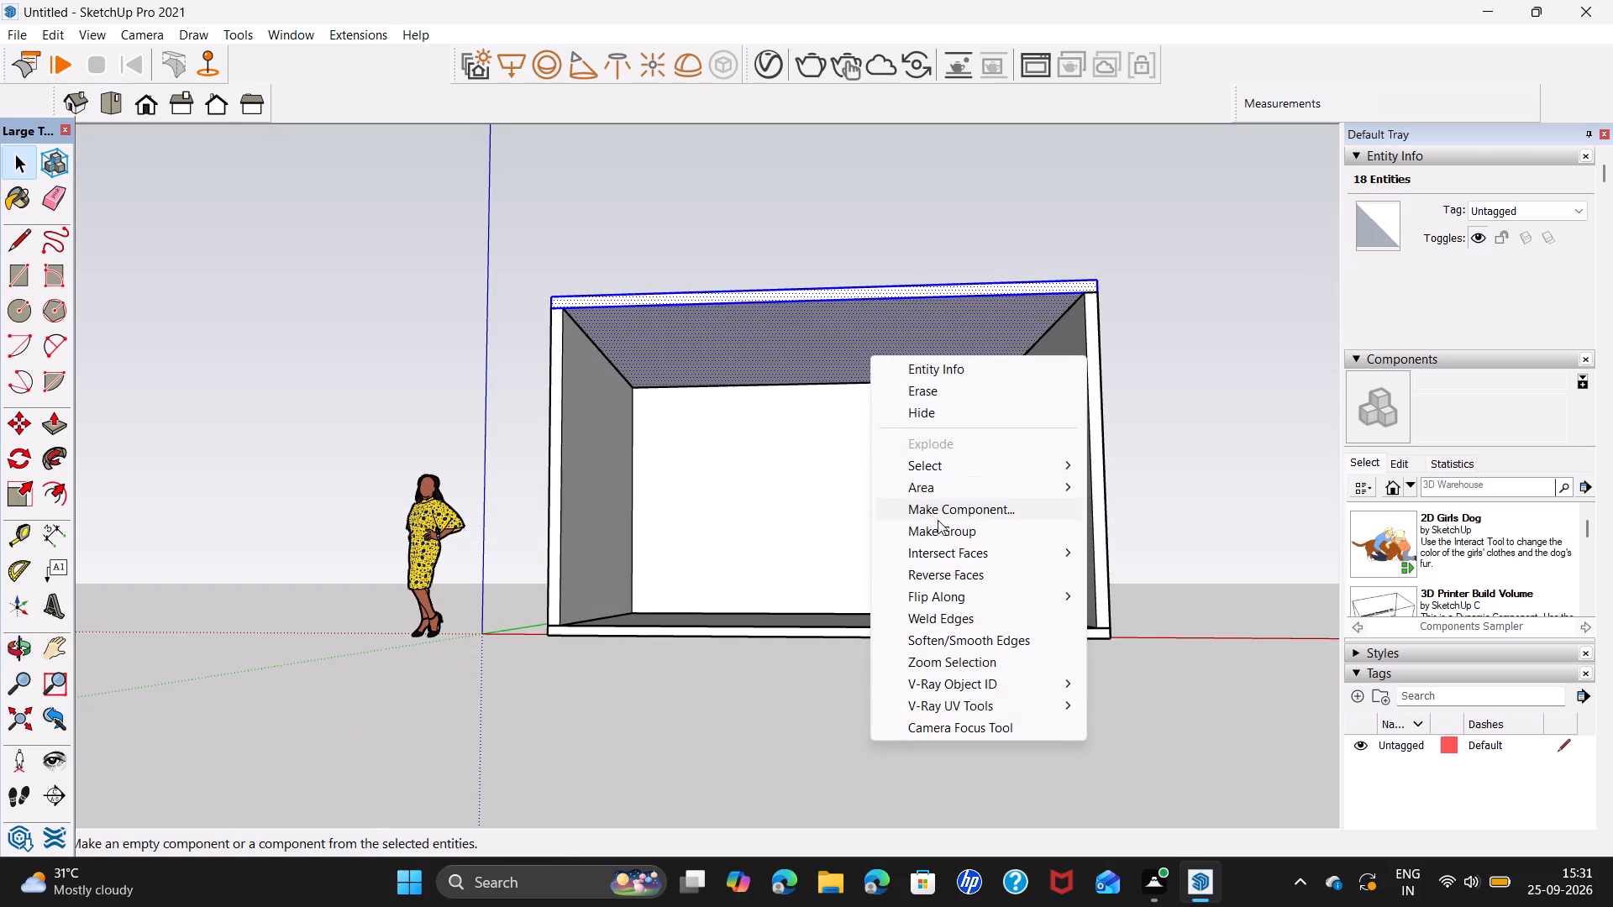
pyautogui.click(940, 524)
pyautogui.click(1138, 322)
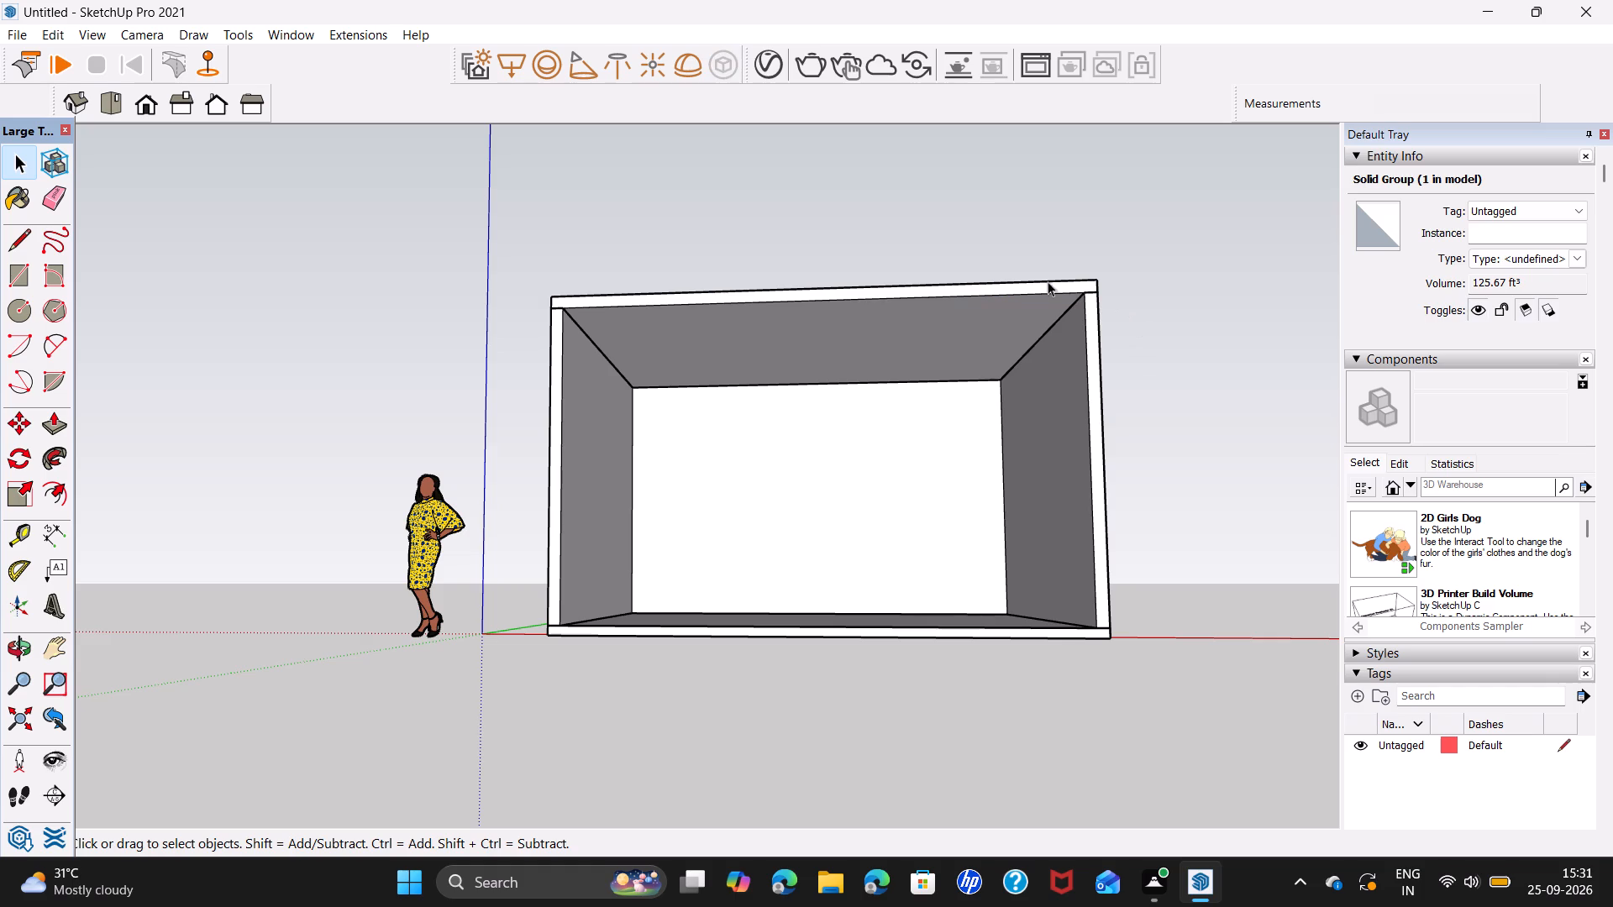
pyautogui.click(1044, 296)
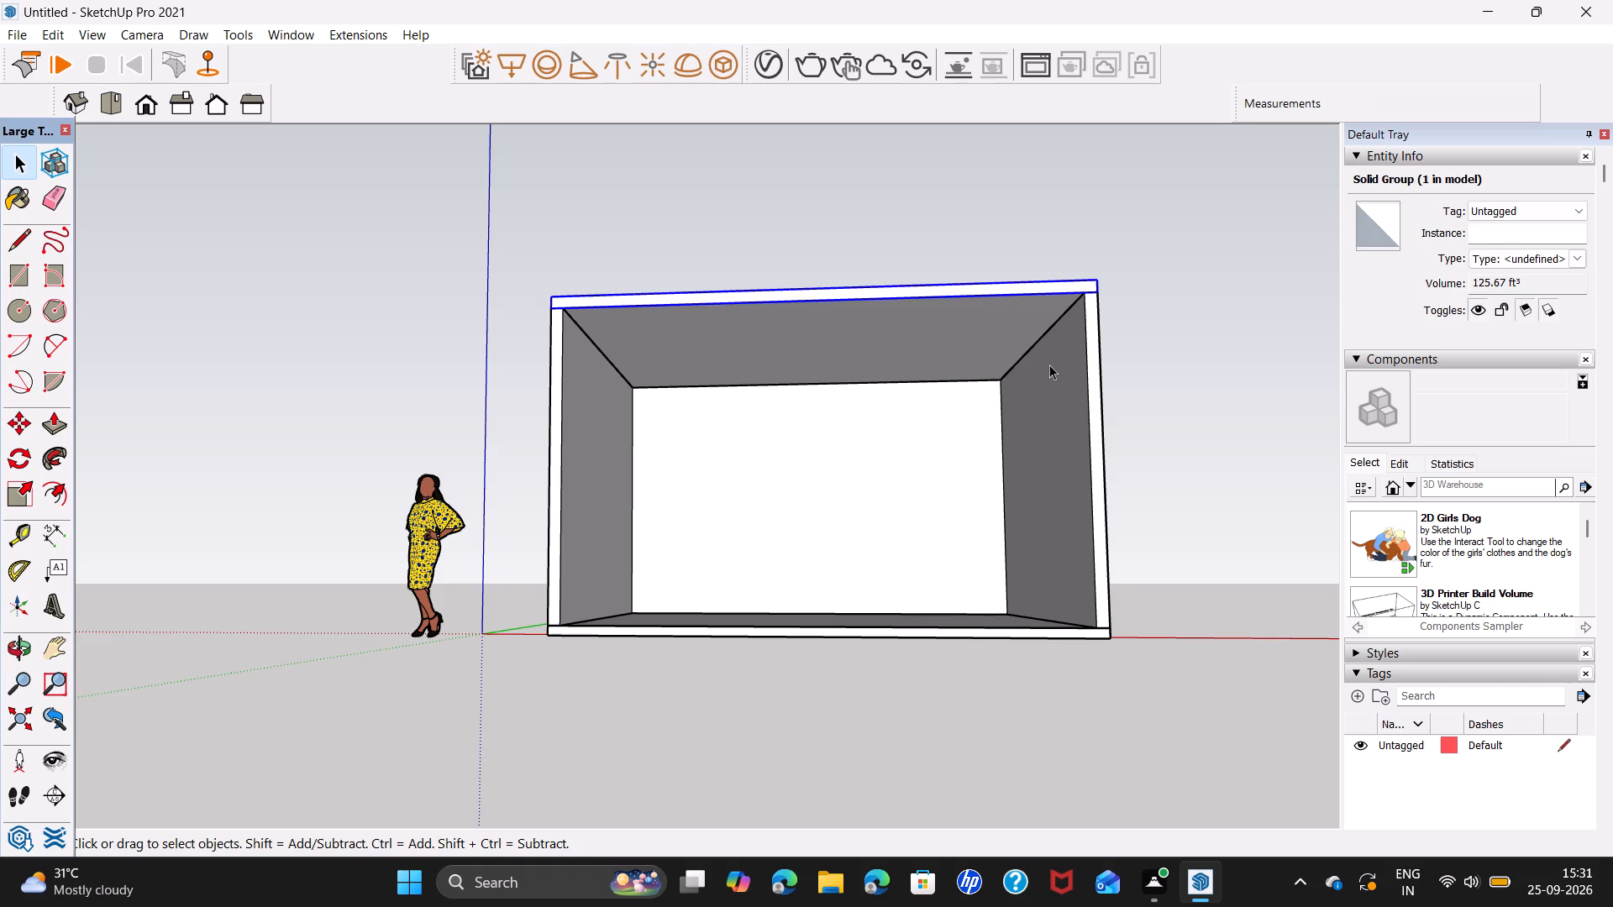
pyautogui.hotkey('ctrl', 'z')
# Select the ceiling slab's connected geometry, make it a group, and select the group.
pyautogui.tripleClick(943, 327)
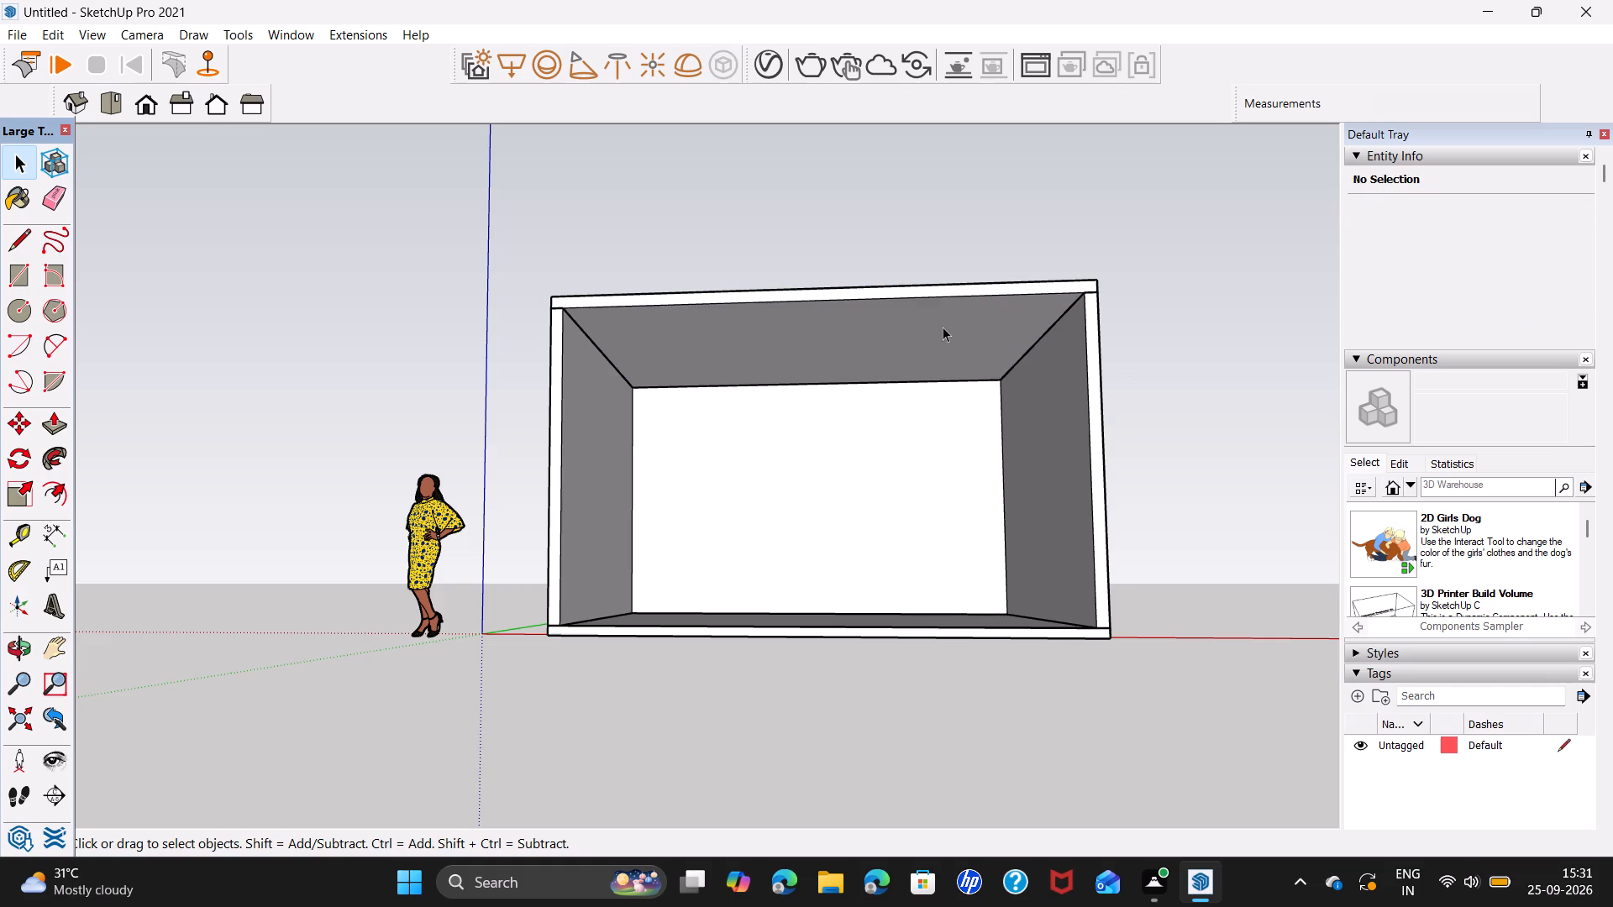
pyautogui.rightClick(943, 327)
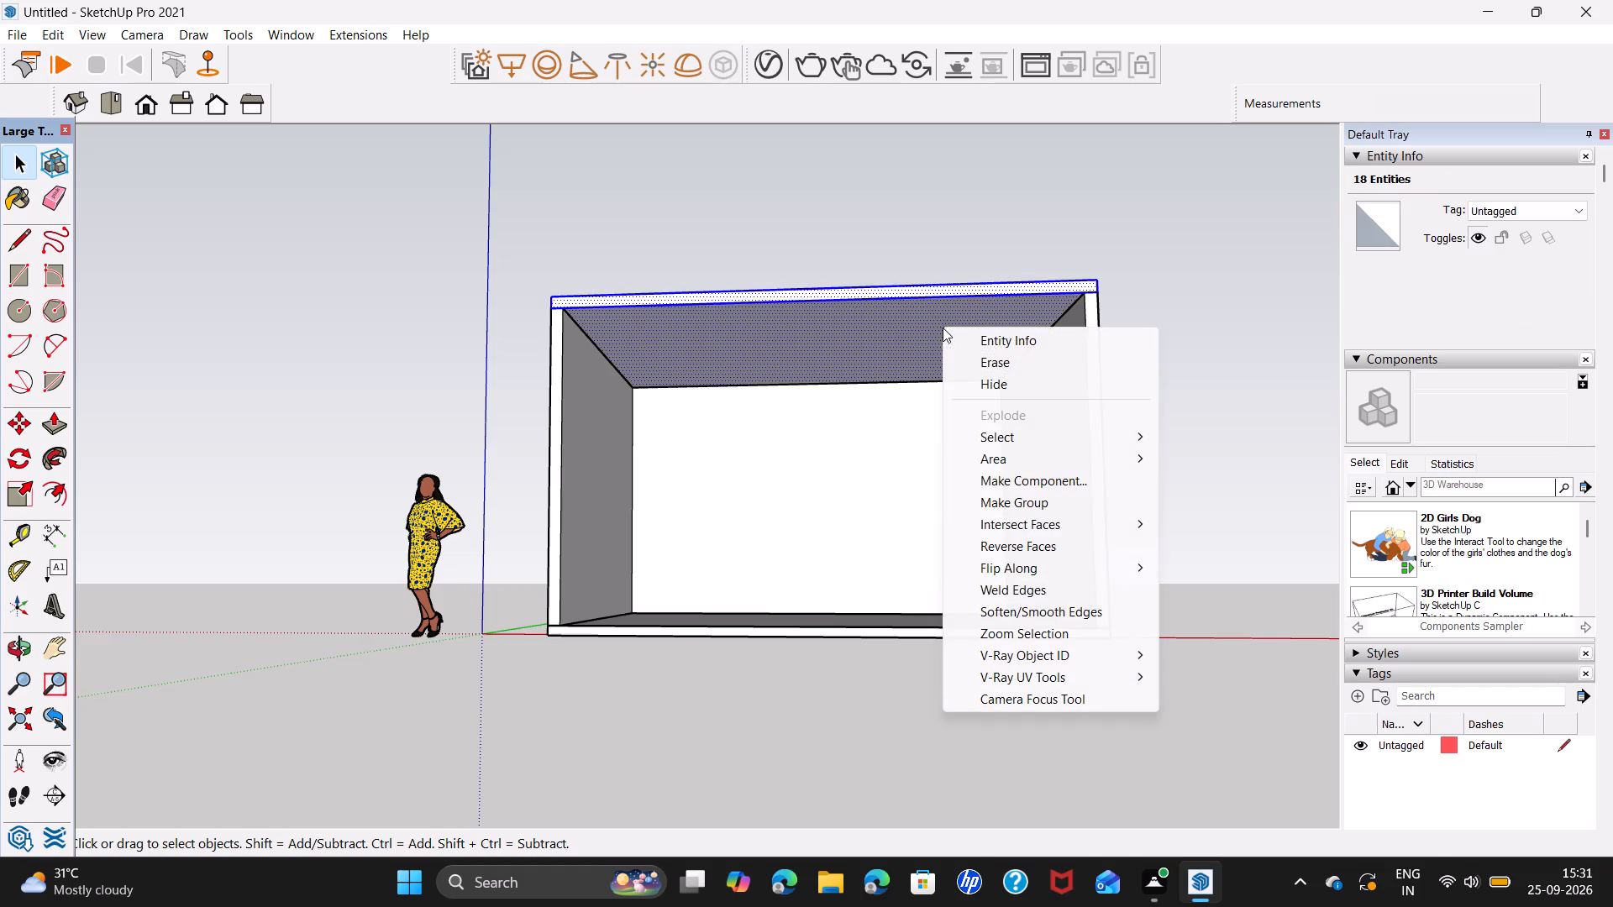
pyautogui.click(1025, 495)
pyautogui.click(1158, 365)
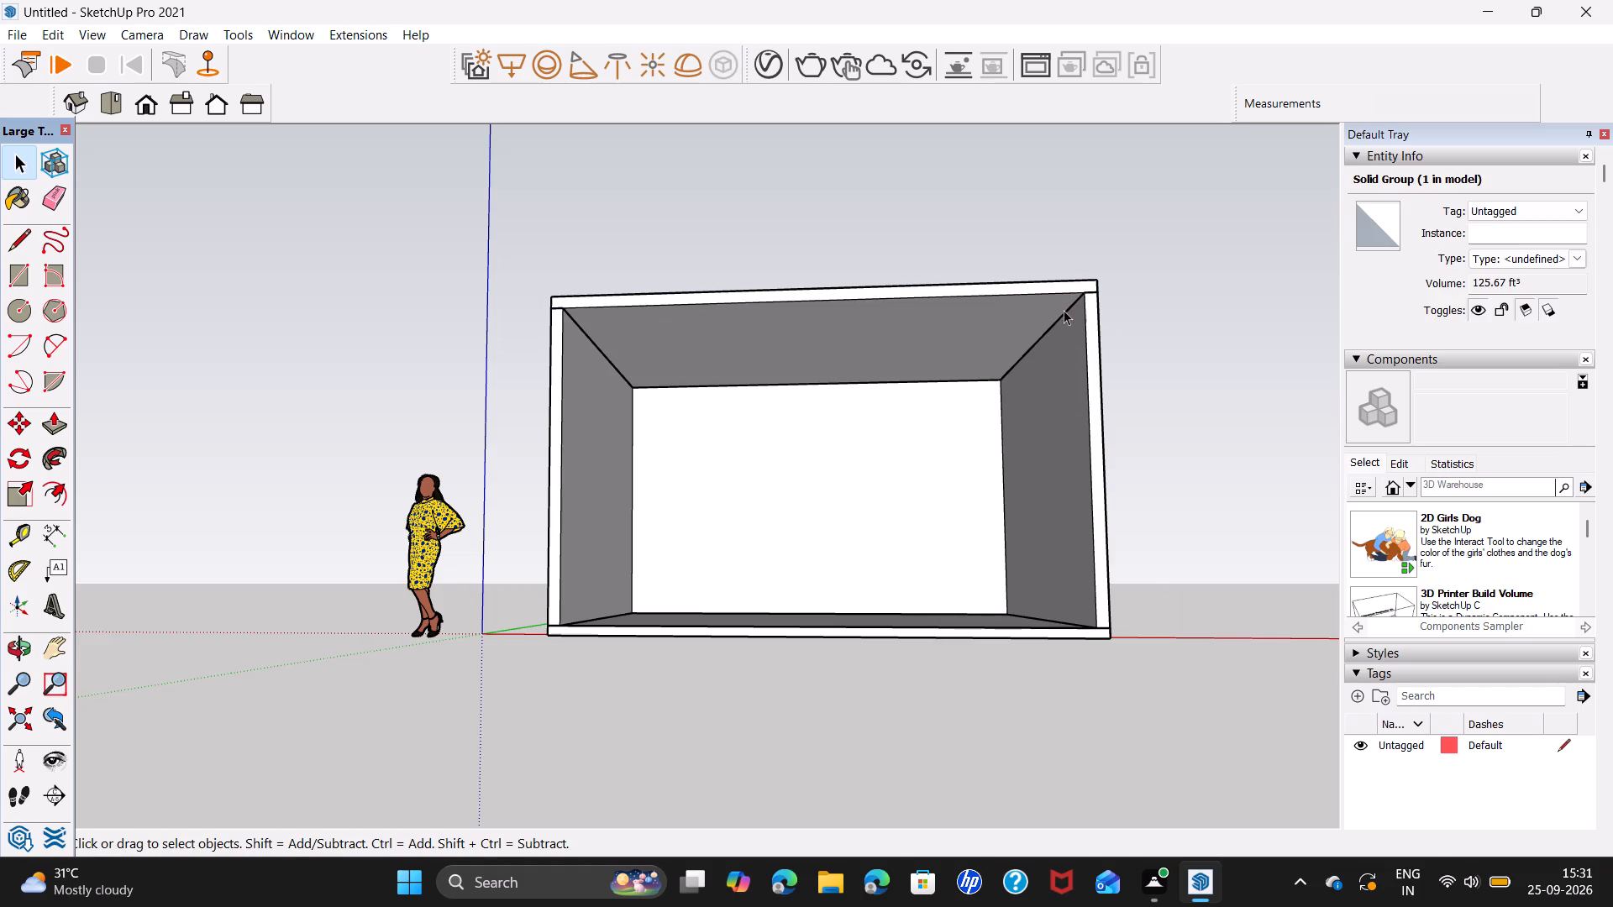
pyautogui.click(1052, 294)
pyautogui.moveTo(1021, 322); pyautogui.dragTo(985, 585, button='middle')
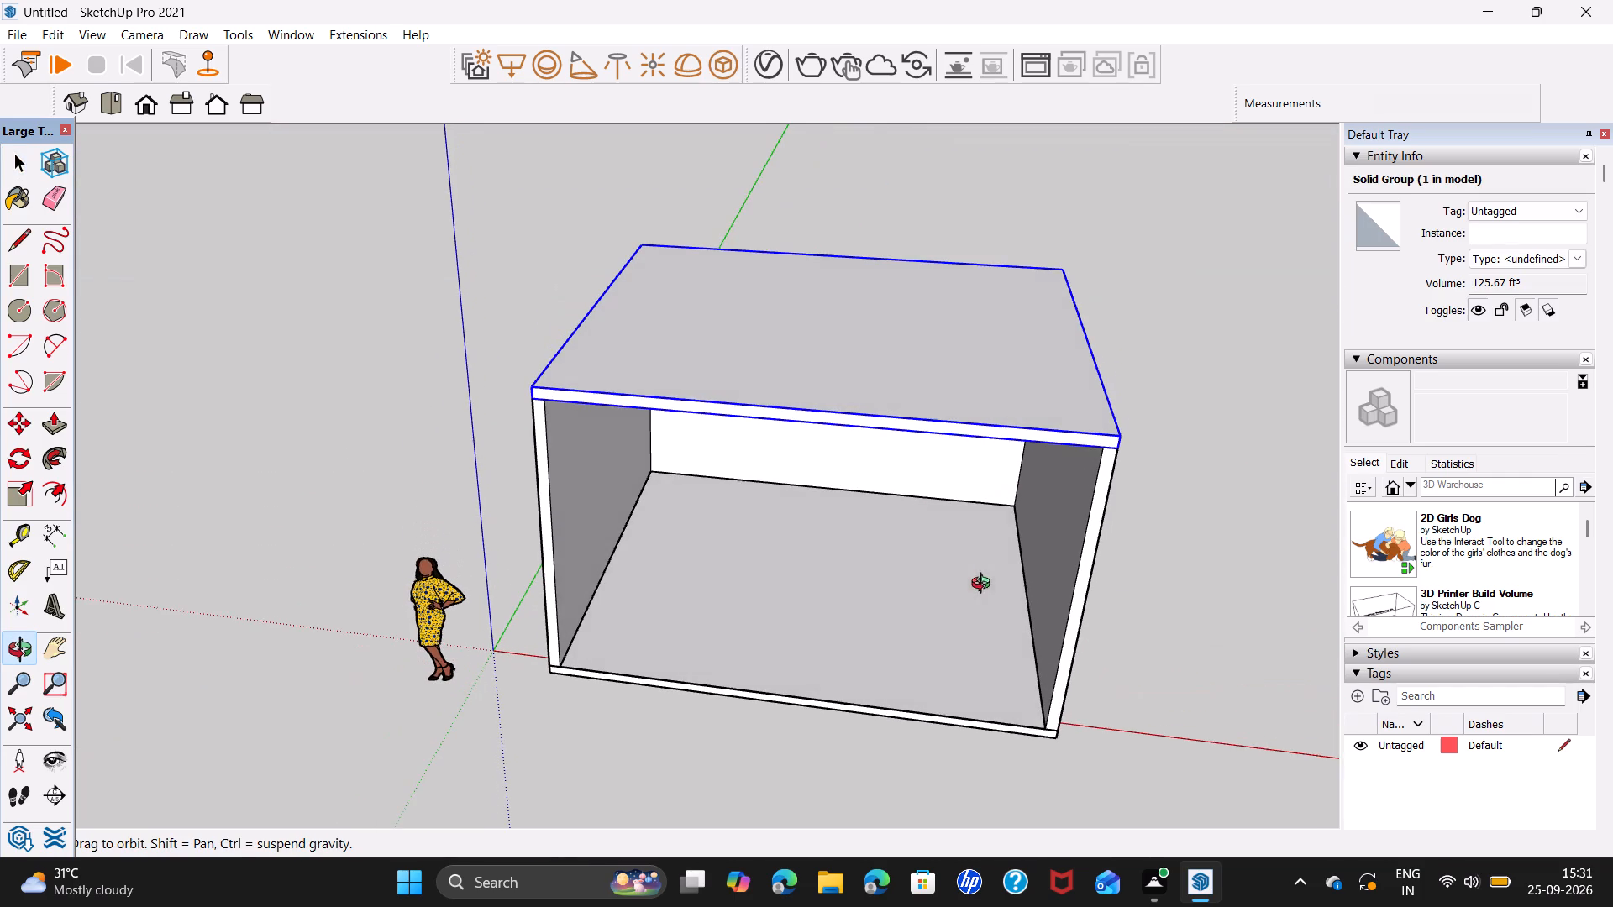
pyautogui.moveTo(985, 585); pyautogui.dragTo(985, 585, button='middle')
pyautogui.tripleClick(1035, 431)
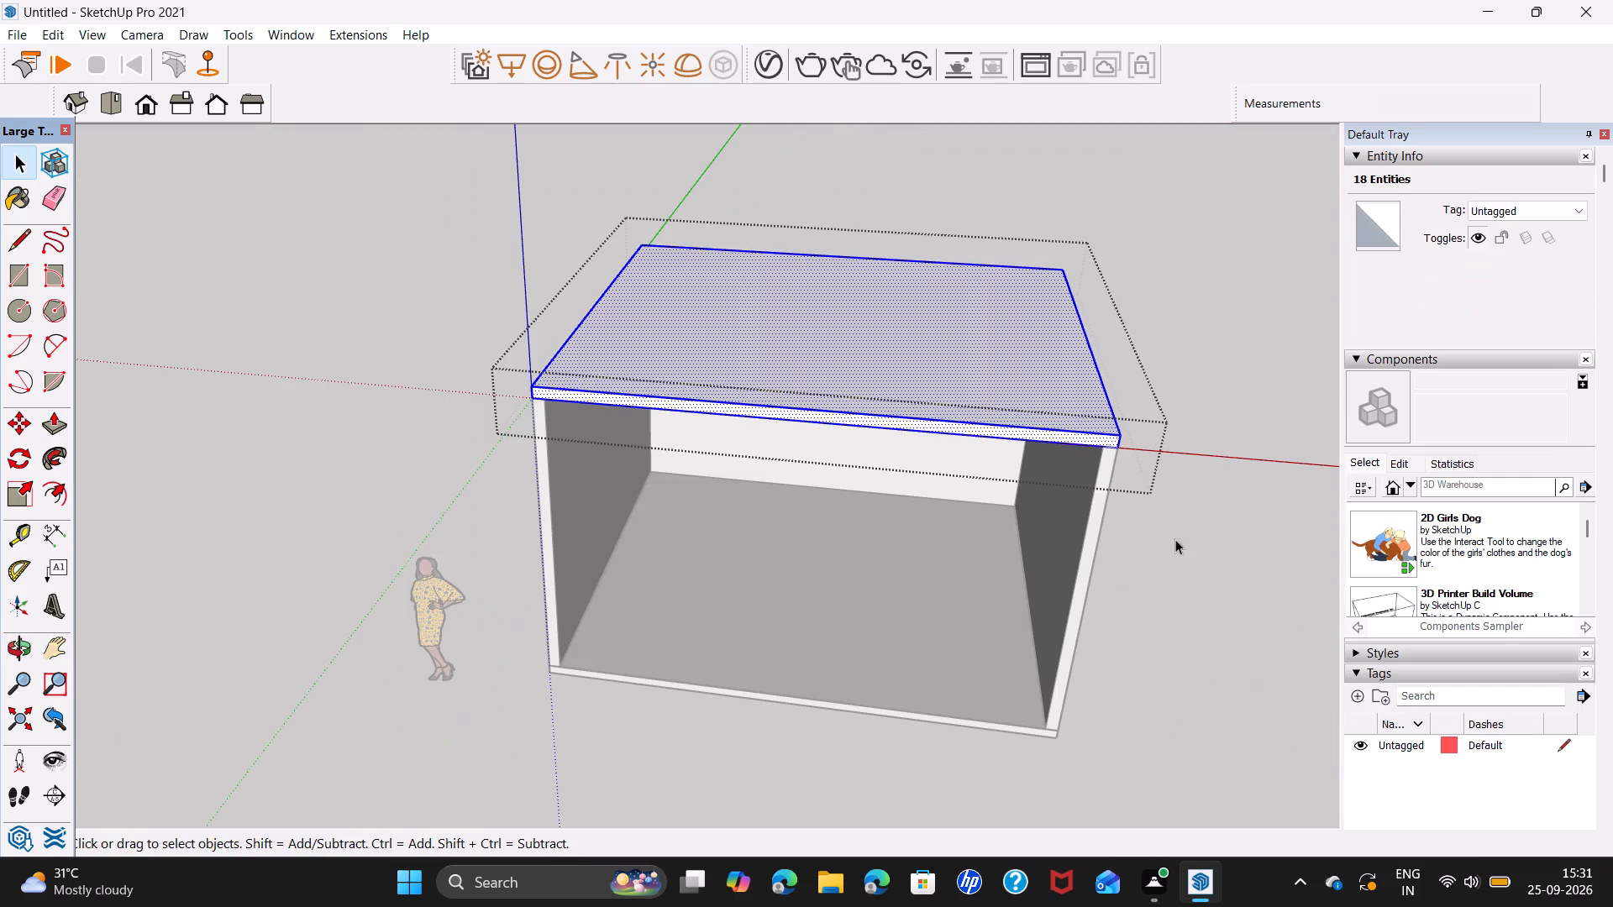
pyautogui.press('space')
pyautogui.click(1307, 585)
# Draw a 17' 6 3/4" by 15' 11 3/4" rectangle across the ceiling's underside, between opposite inner corners of the room.
pyautogui.moveTo(771, 496); pyautogui.dragTo(920, 176, button='middle')
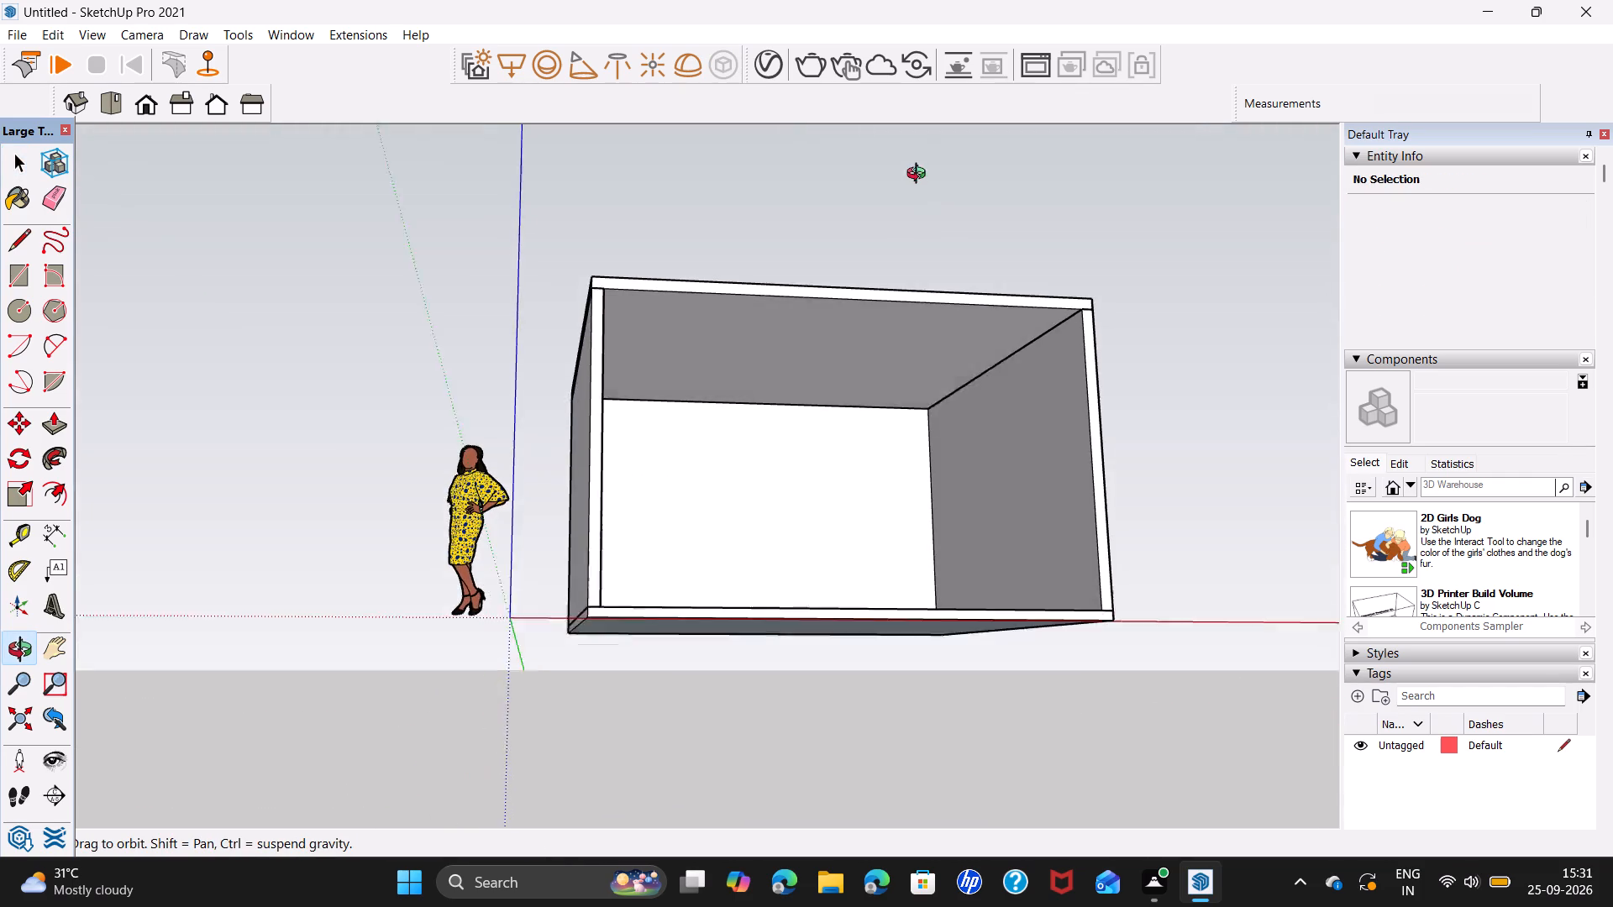
pyautogui.moveTo(920, 176); pyautogui.dragTo(917, 170, button='middle')
pyautogui.moveTo(815, 401); pyautogui.dragTo(692, 370, button='middle')
pyautogui.moveTo(696, 421); pyautogui.dragTo(716, 422, button='middle')
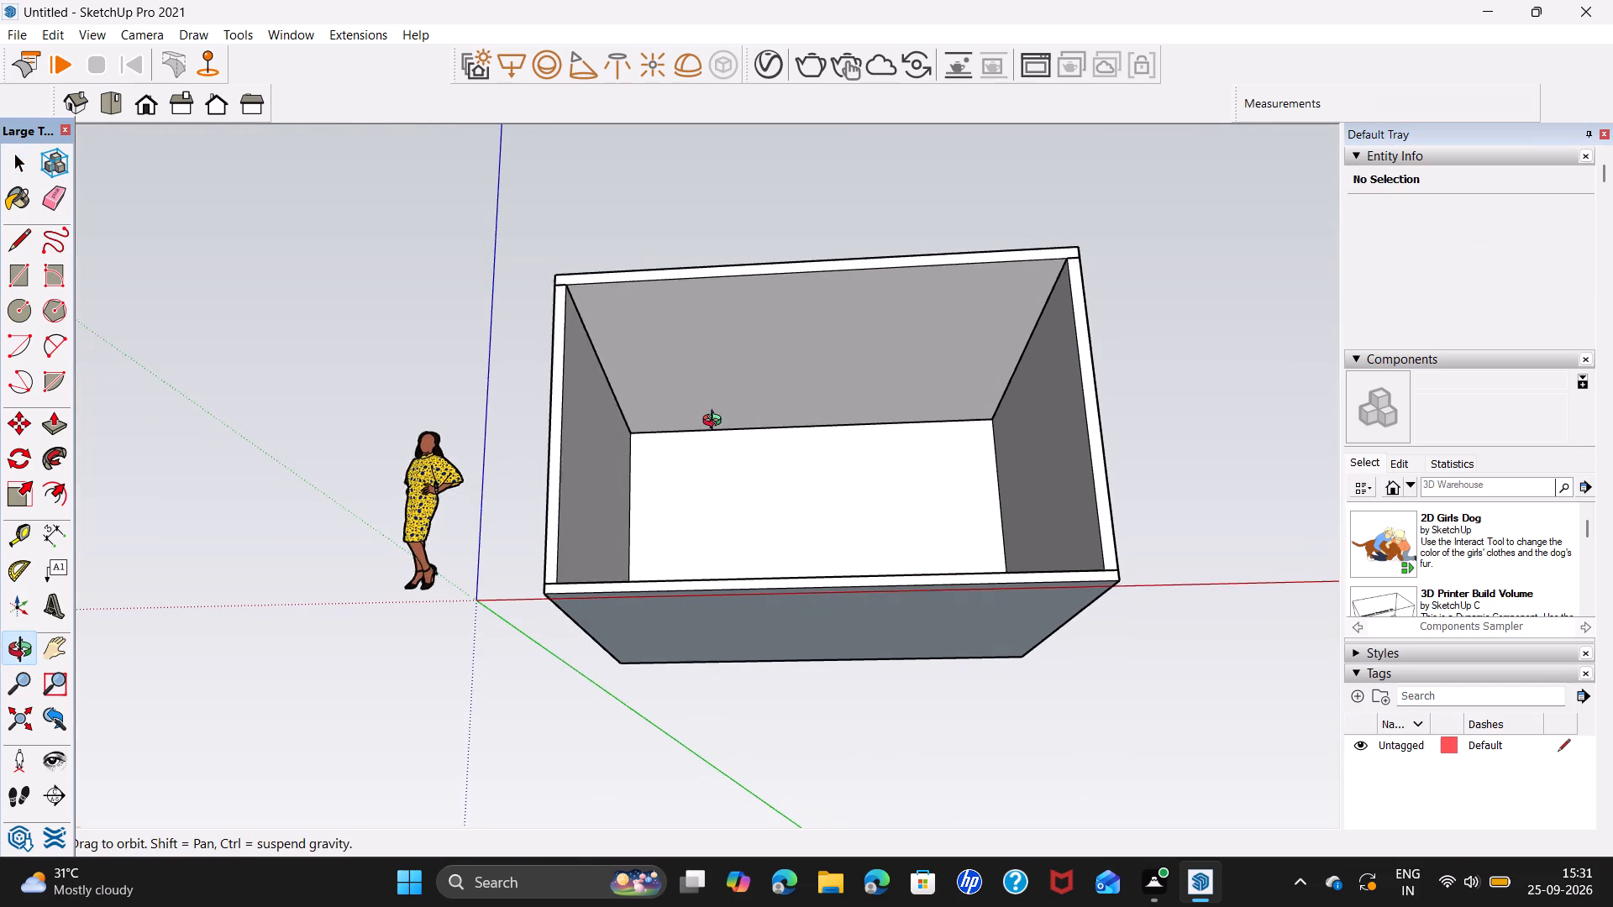
pyautogui.moveTo(716, 422); pyautogui.dragTo(715, 422, button='middle')
pyautogui.moveTo(722, 430); pyautogui.dragTo(738, 433, button='middle')
pyautogui.moveTo(738, 438); pyautogui.dragTo(712, 533, button='middle')
pyautogui.moveTo(733, 564); pyautogui.dragTo(737, 519, button='middle')
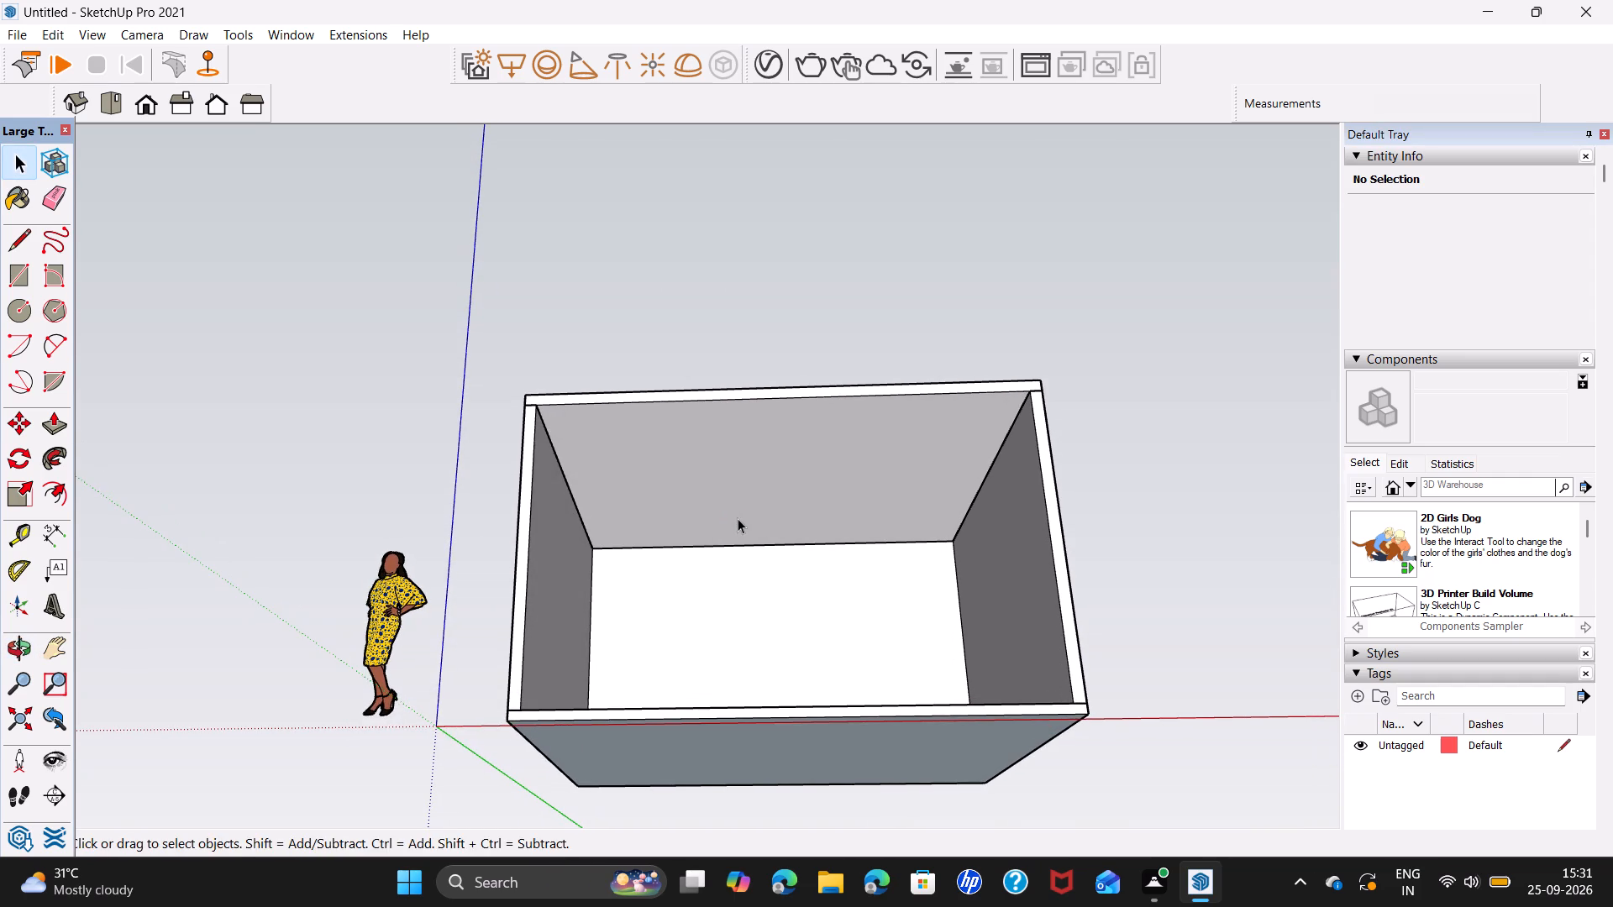
pyautogui.press('r')
pyautogui.click(596, 548)
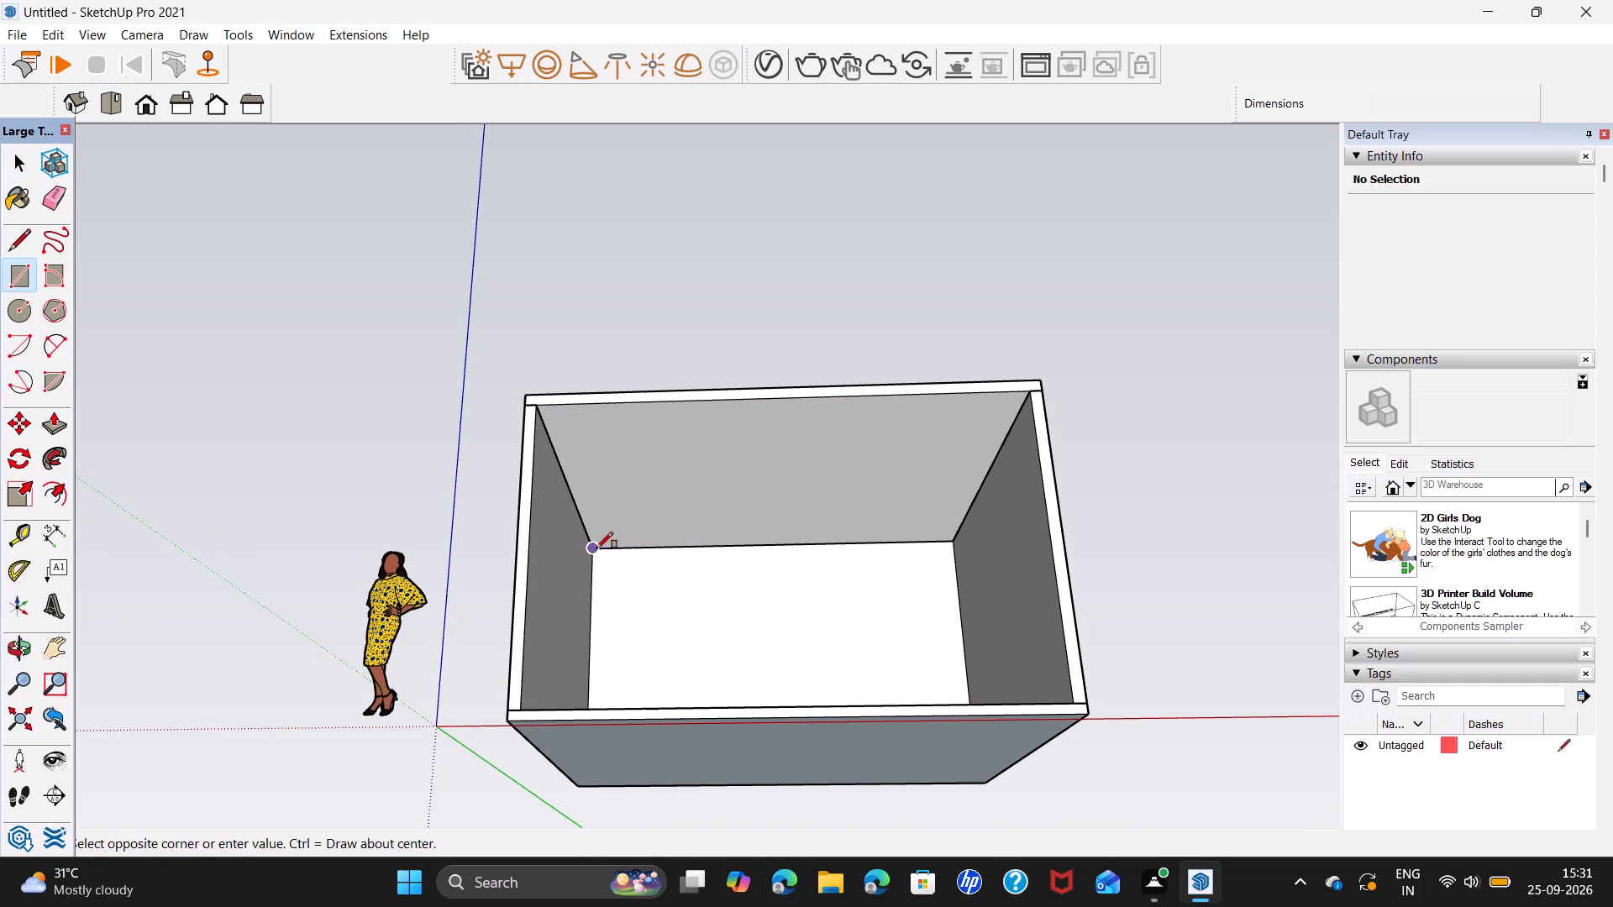
pyautogui.click(1034, 392)
pyautogui.press('space')
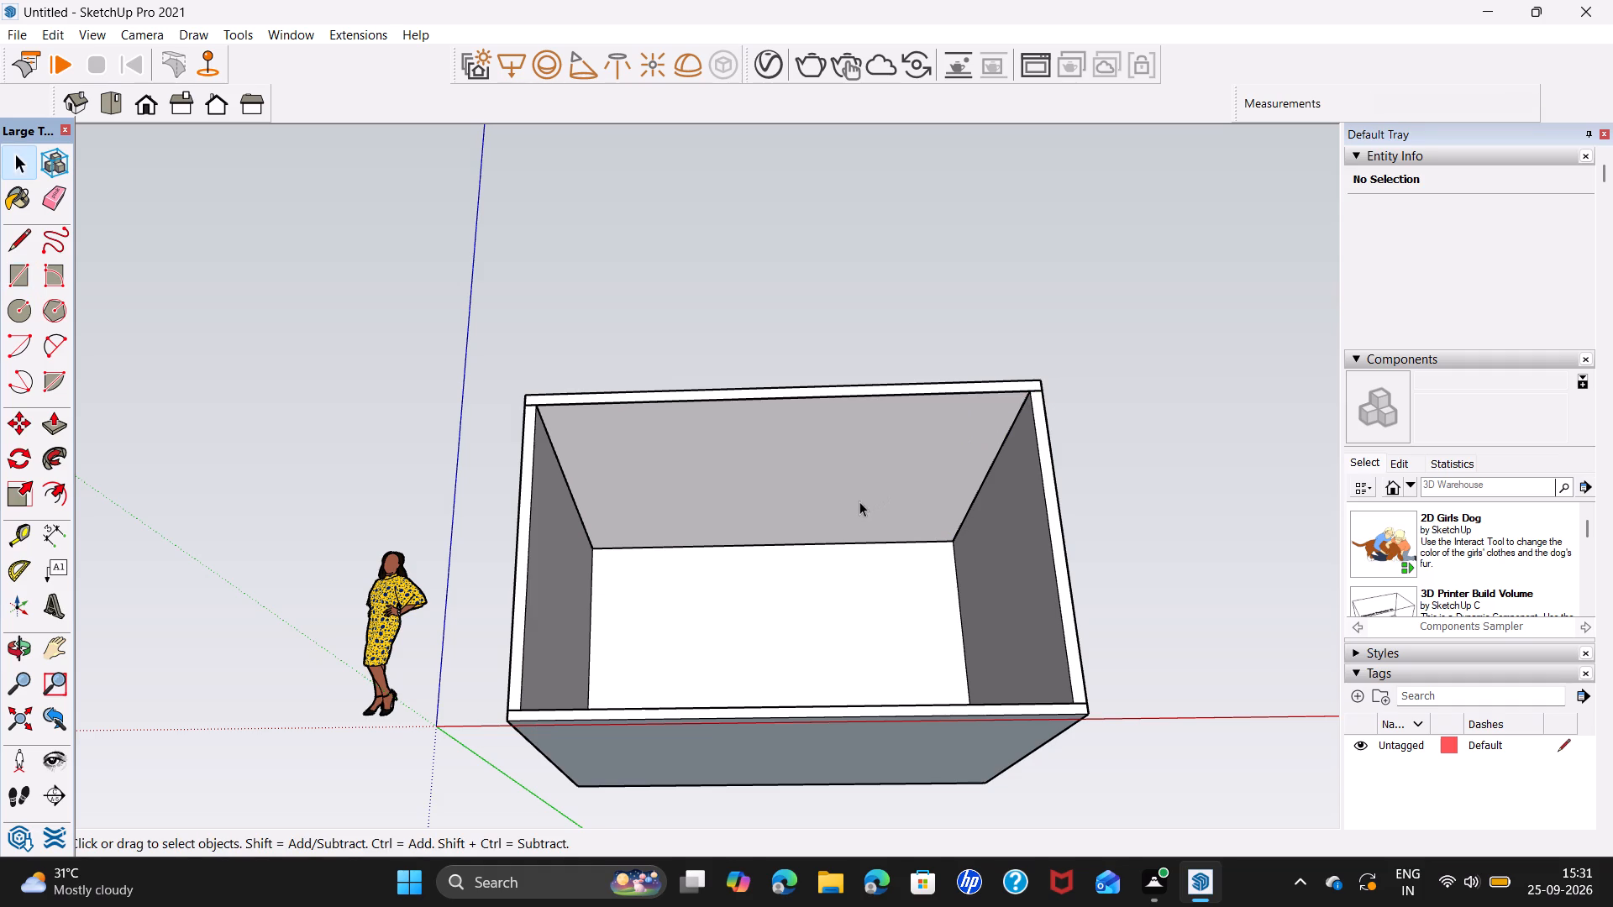
# Offset the ceiling rectangle's outline inward by 4'.
pyautogui.click(57, 481)
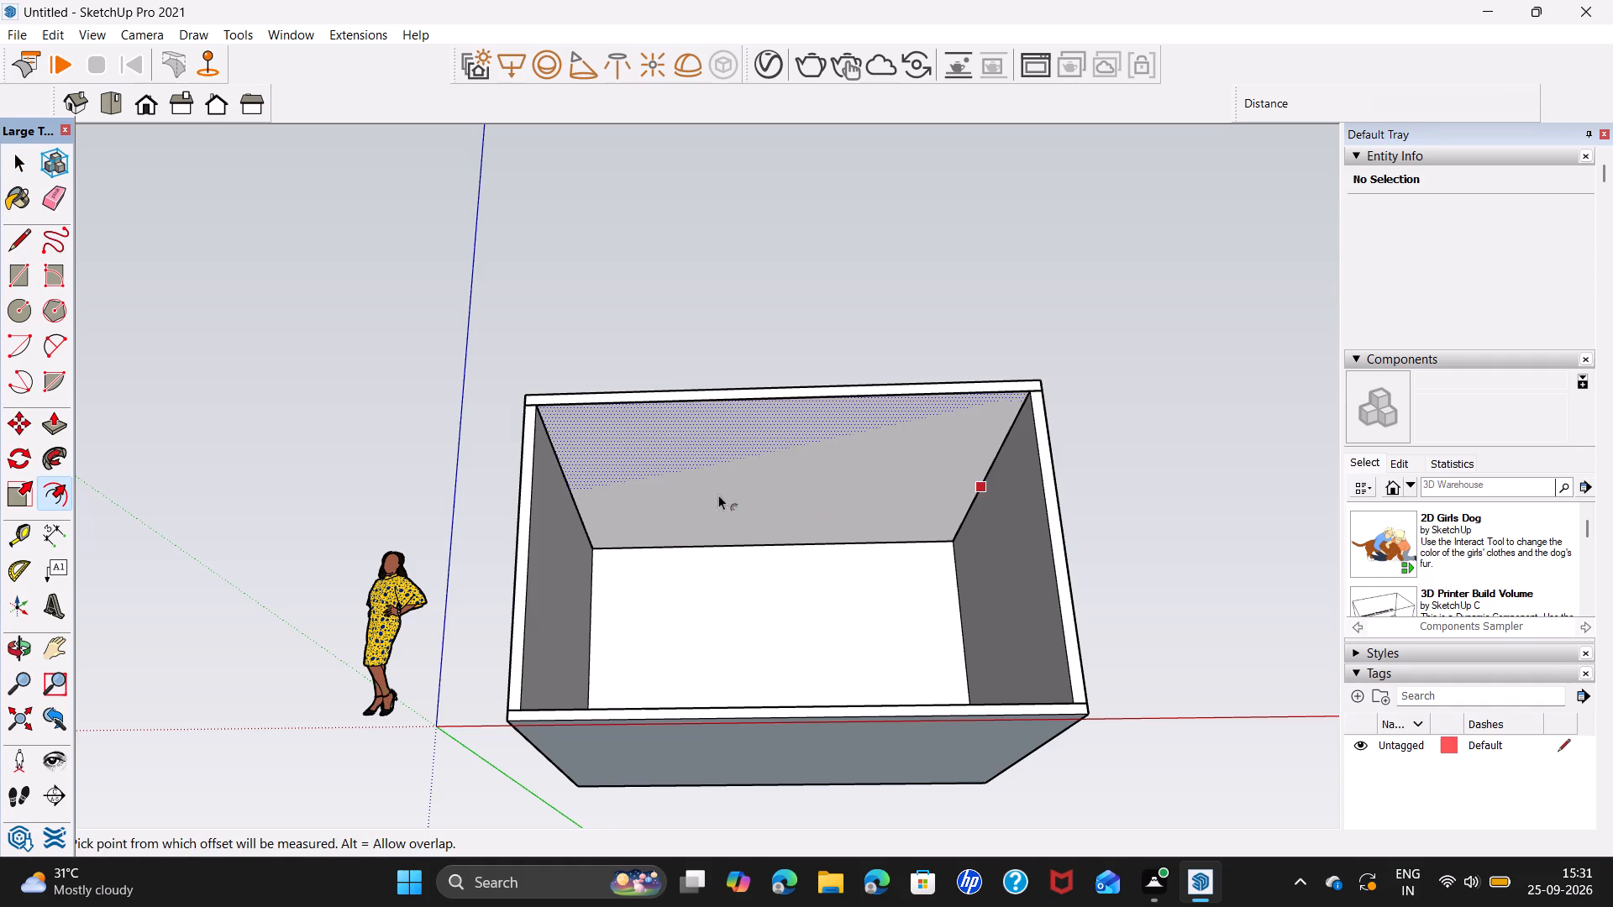
pyautogui.click(623, 502)
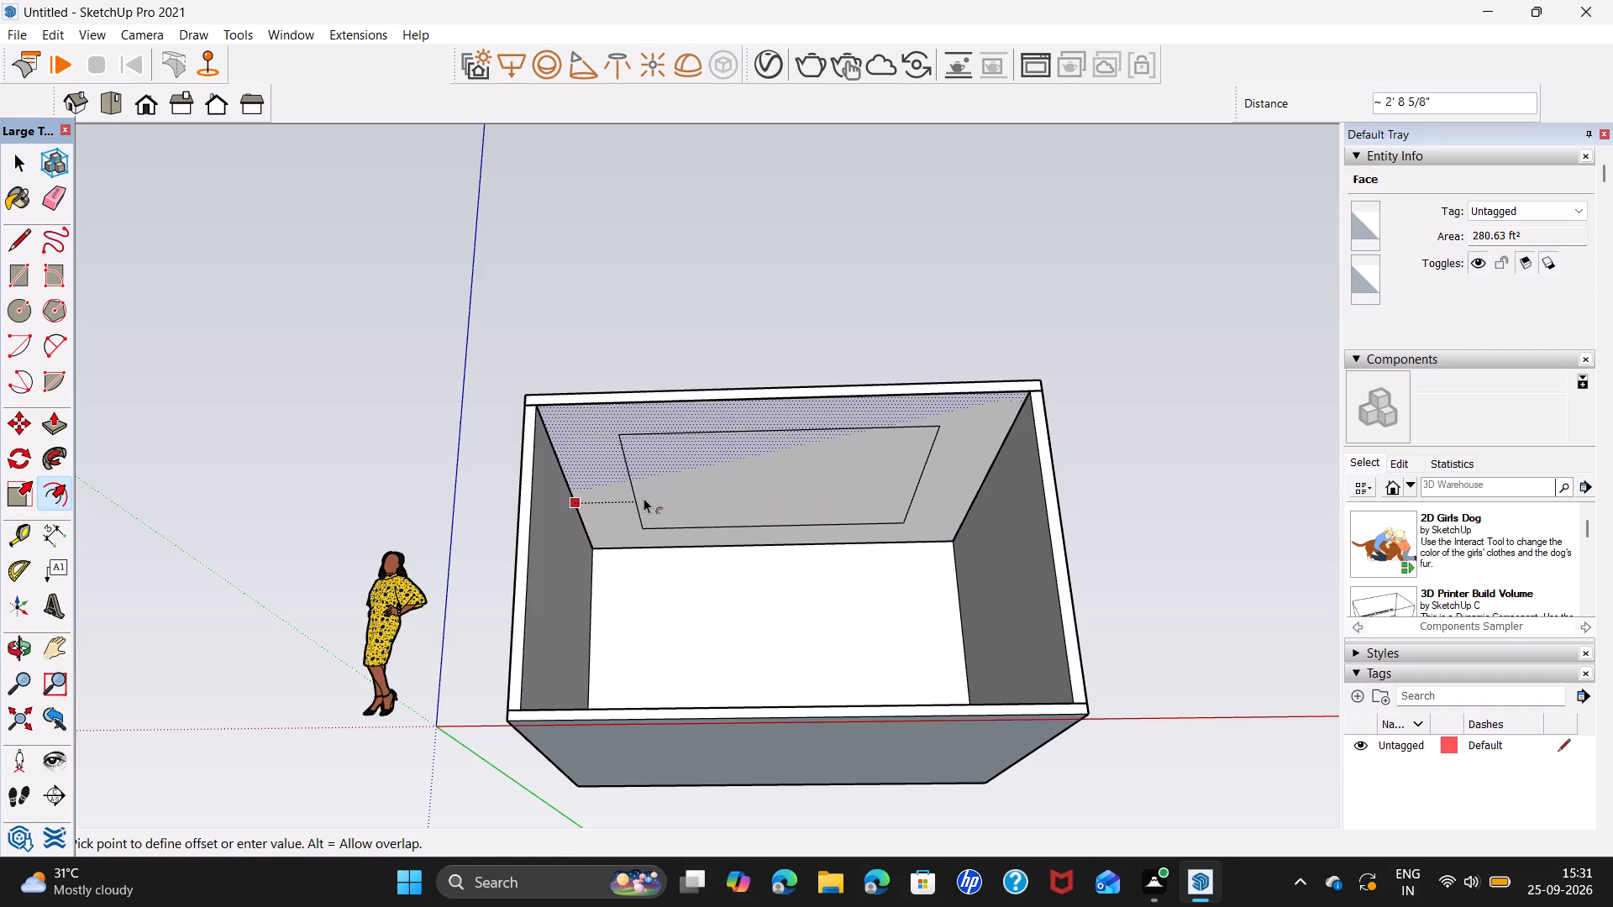
pyautogui.write("4'")
pyautogui.press('Return')
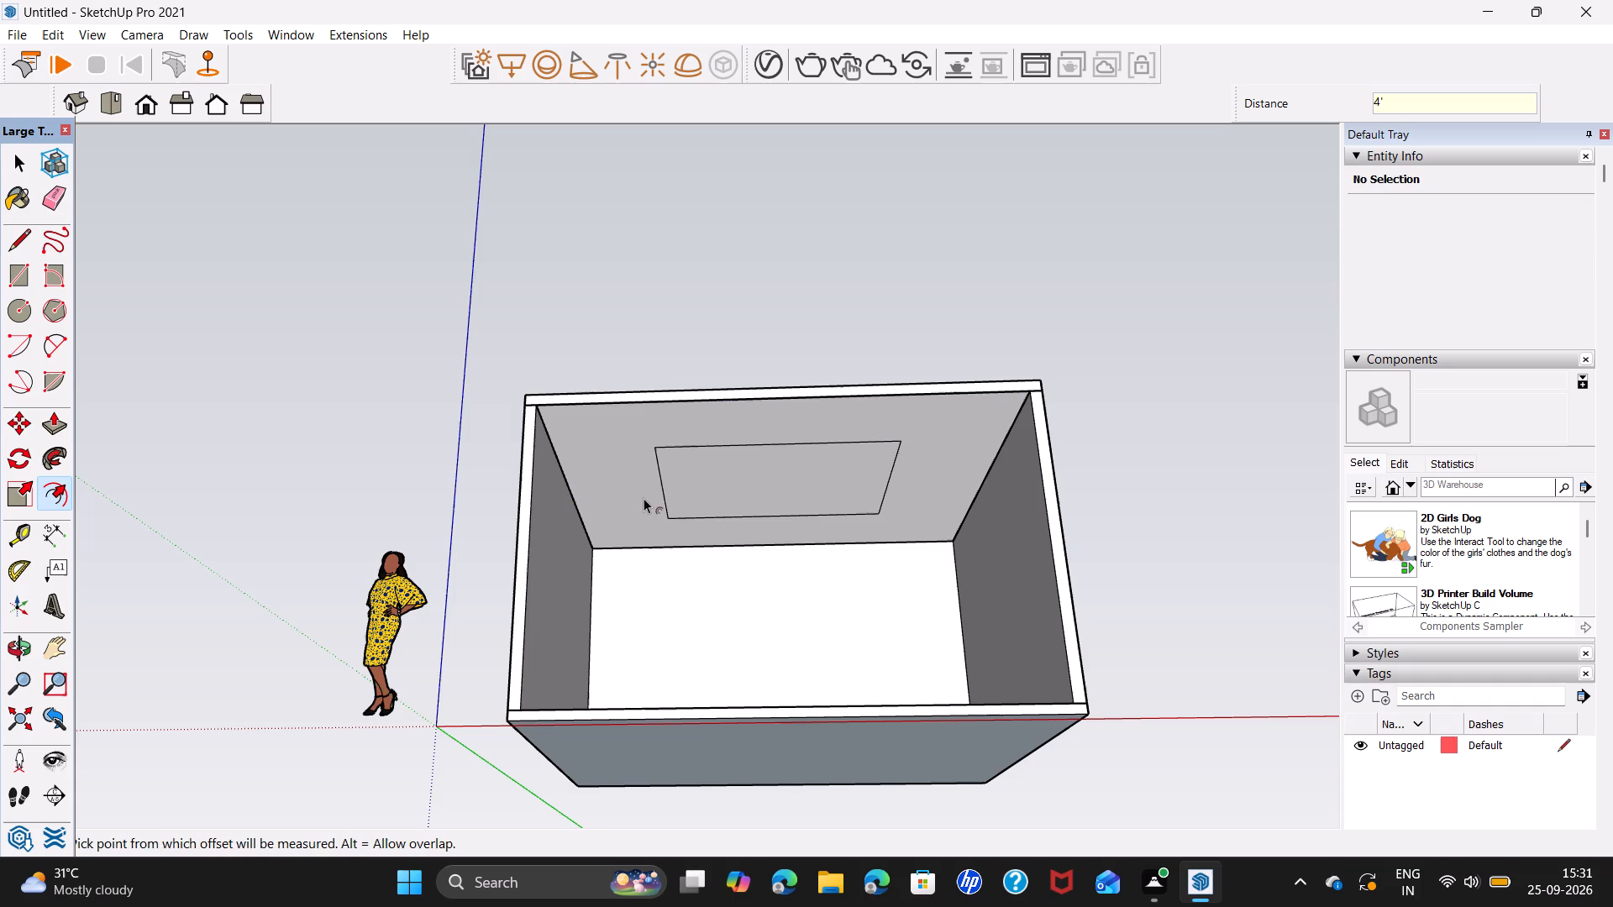
pyautogui.press('space')
# Push/Pull the outer border face of the ceiling rectangle down by 2".
pyautogui.click(713, 485)
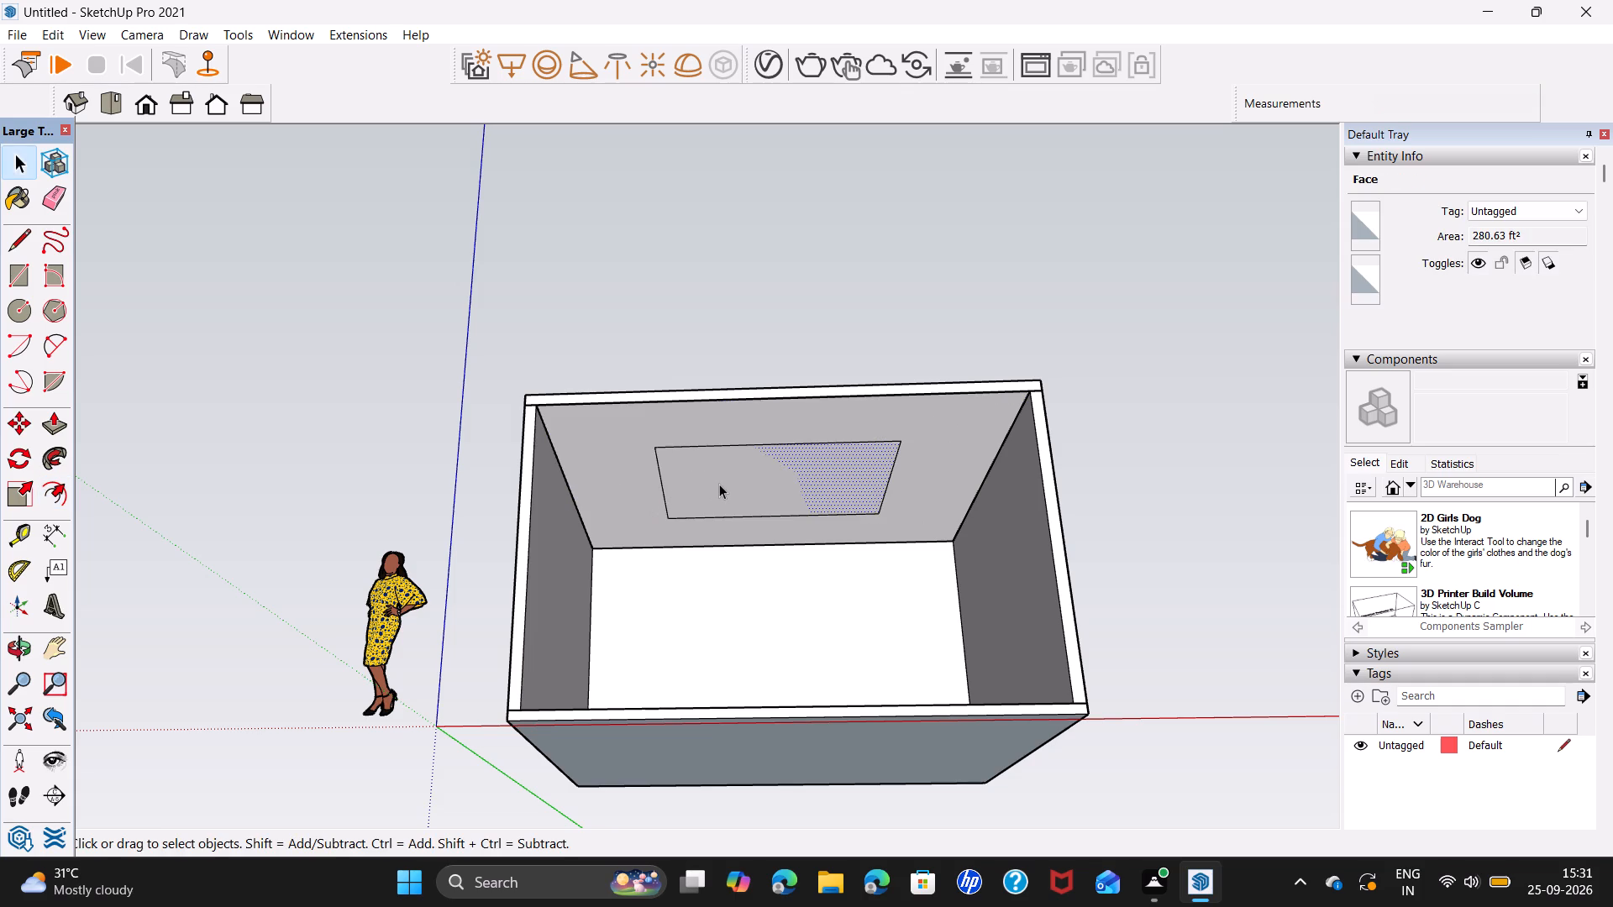
pyautogui.click(597, 481)
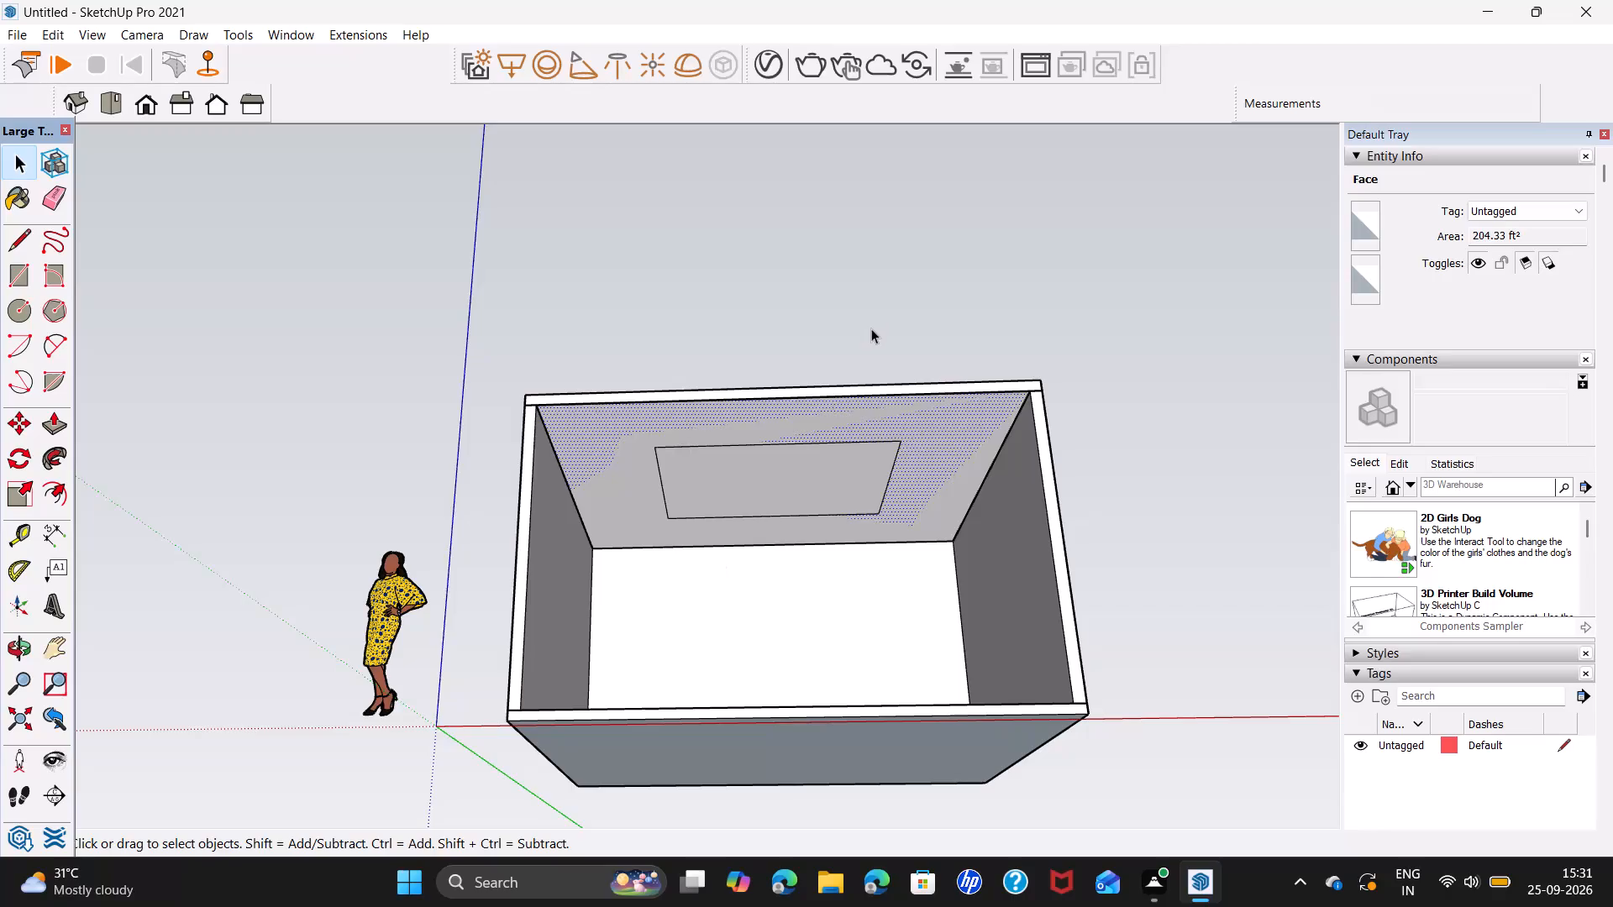
pyautogui.click(875, 318)
pyautogui.press('p')
pyautogui.click(641, 504)
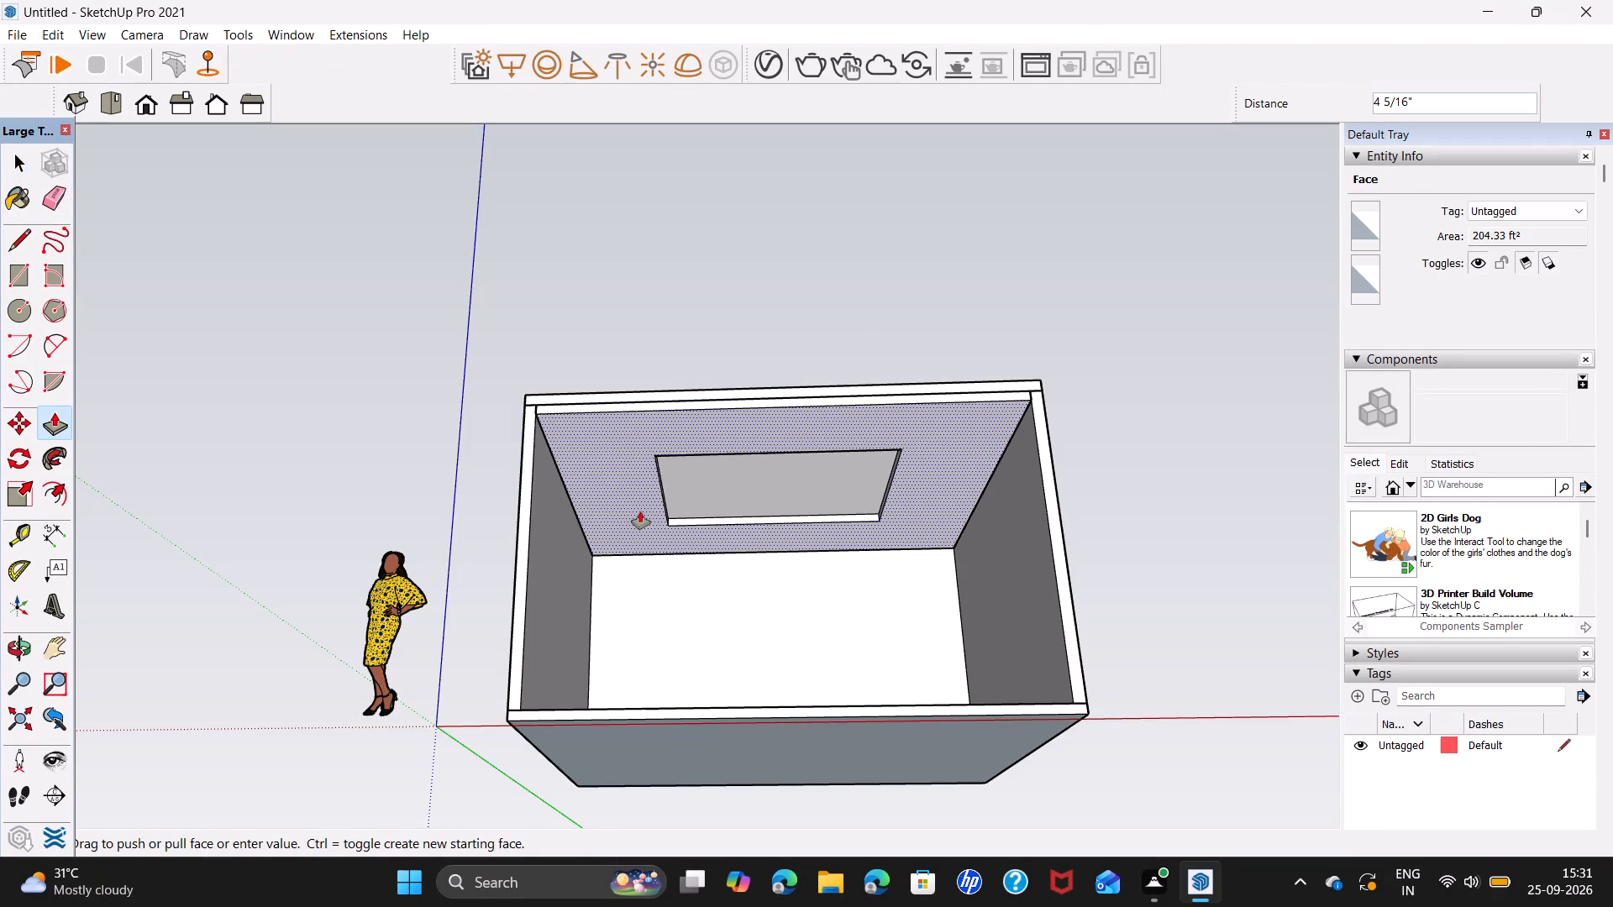
pyautogui.press('2')
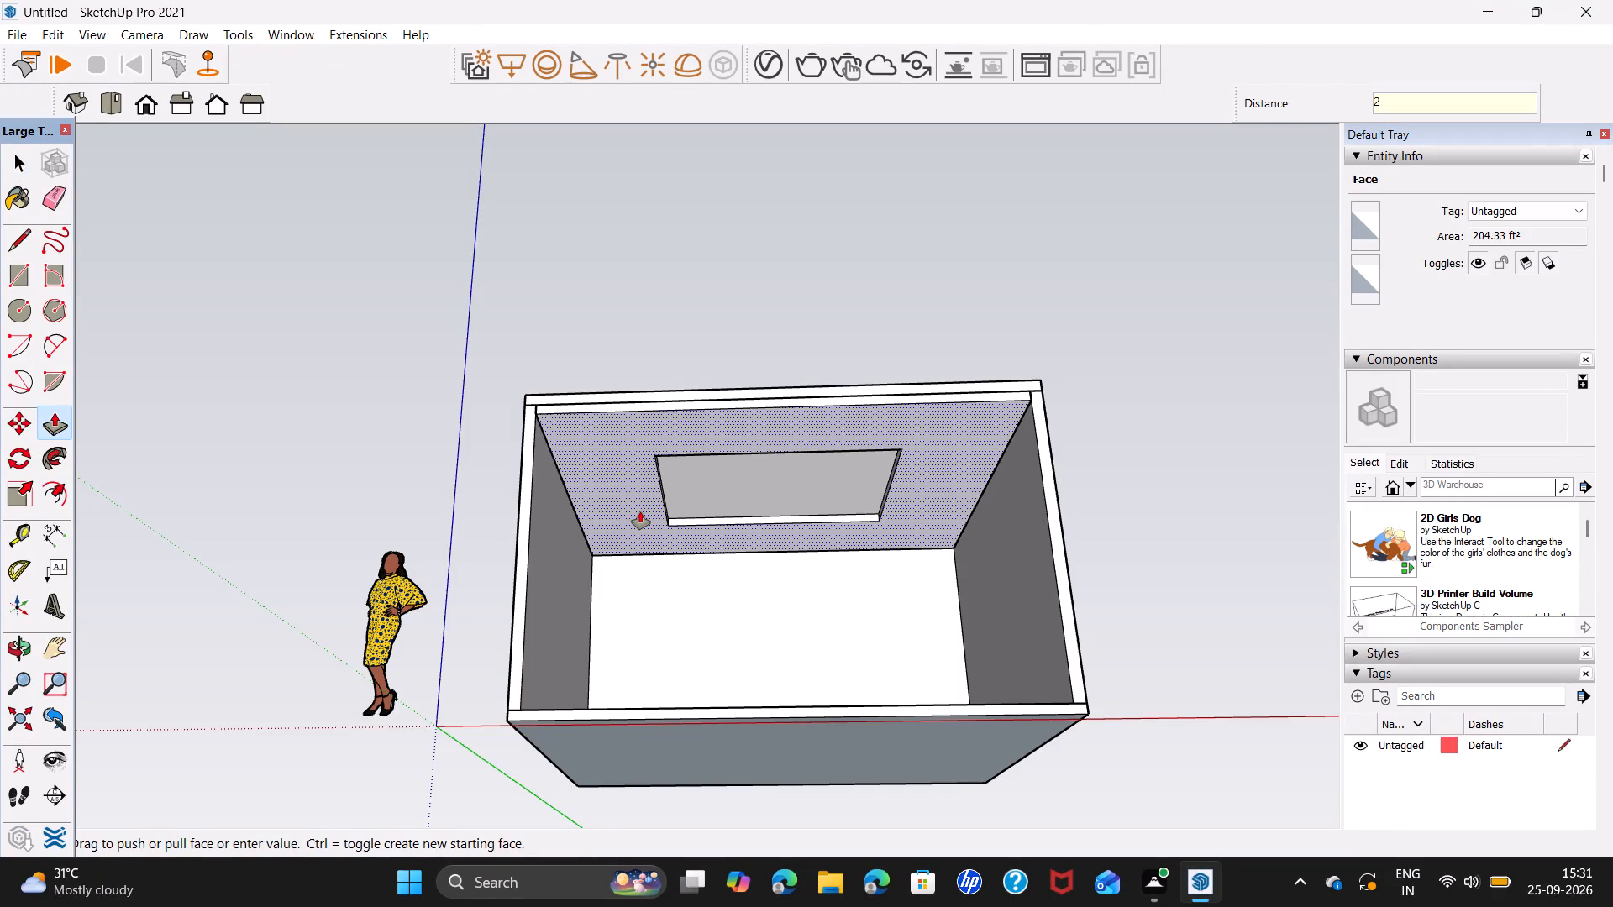
pyautogui.press('Return')
# Push/Pull the inner rectangular face of the ceiling down by 4".
pyautogui.click(805, 499)
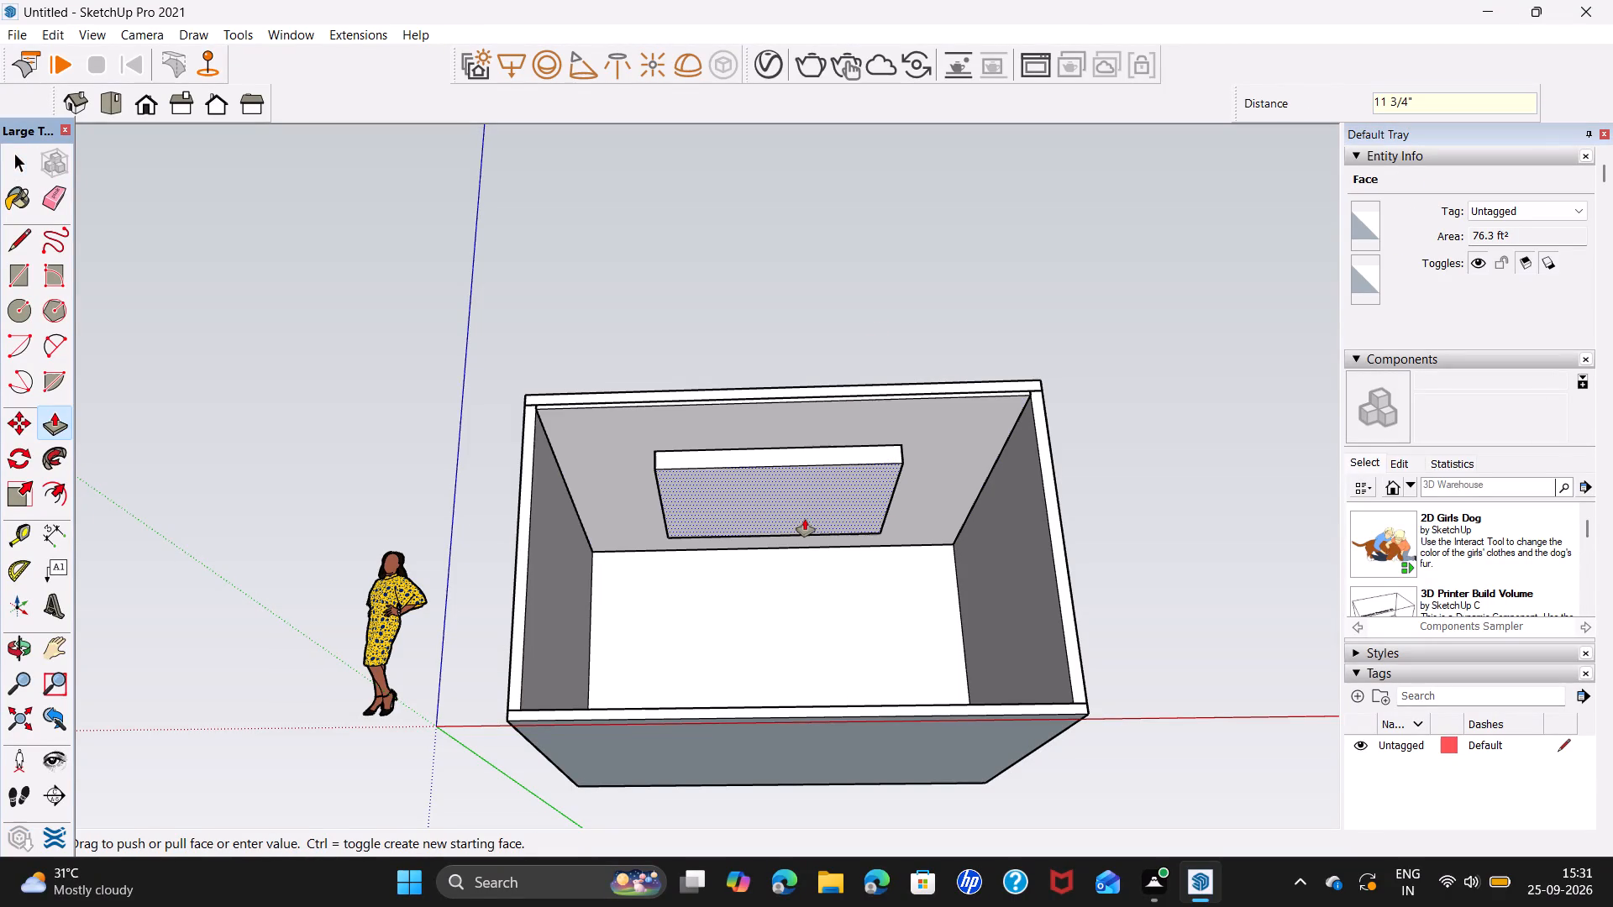
pyautogui.press('4')
pyautogui.press('Return')
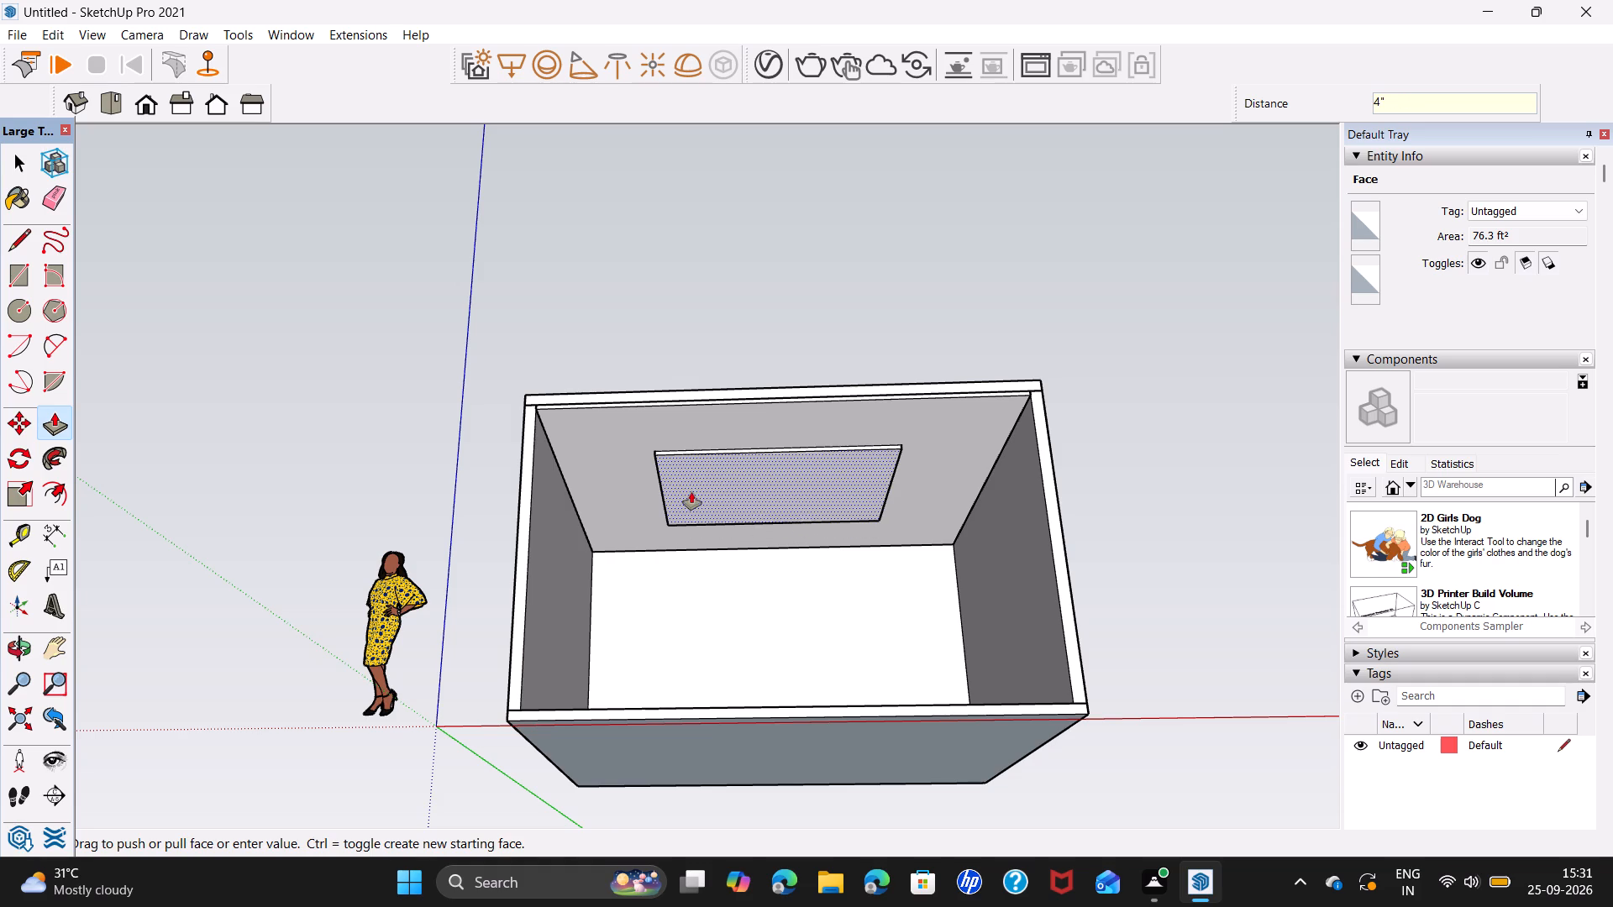
pyautogui.press('space')
# Select all connected geometry of the false ceiling, make it a group, and clear the selection.
pyautogui.moveTo(711, 545); pyautogui.dragTo(690, 629, button='middle')
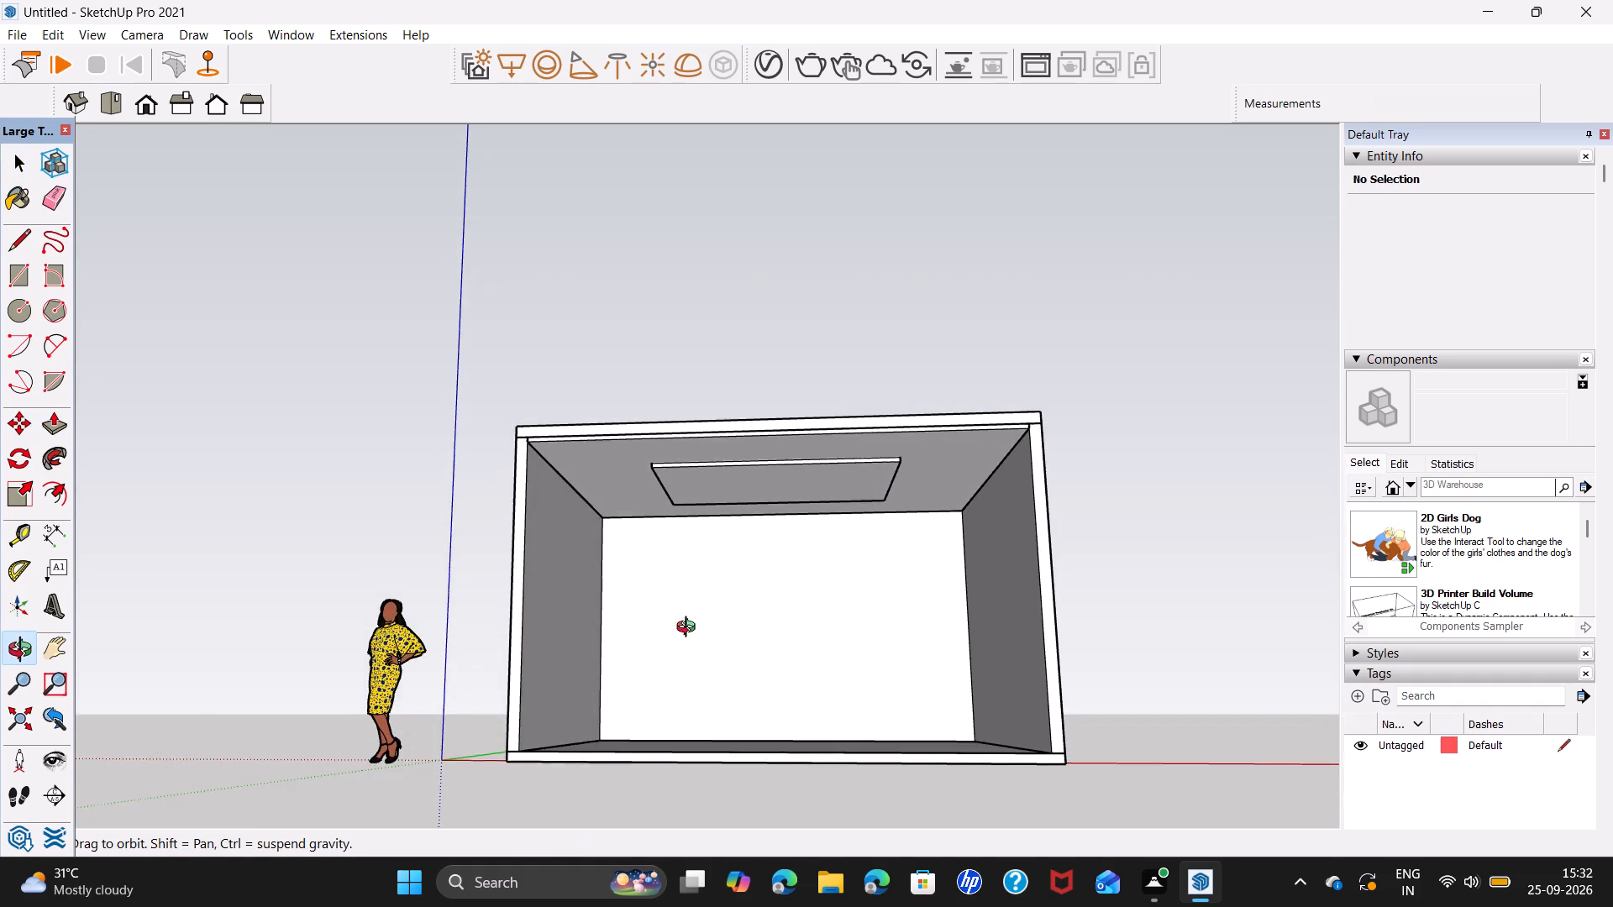
pyautogui.moveTo(690, 629); pyautogui.dragTo(663, 684, button='middle')
pyautogui.tripleClick(926, 469)
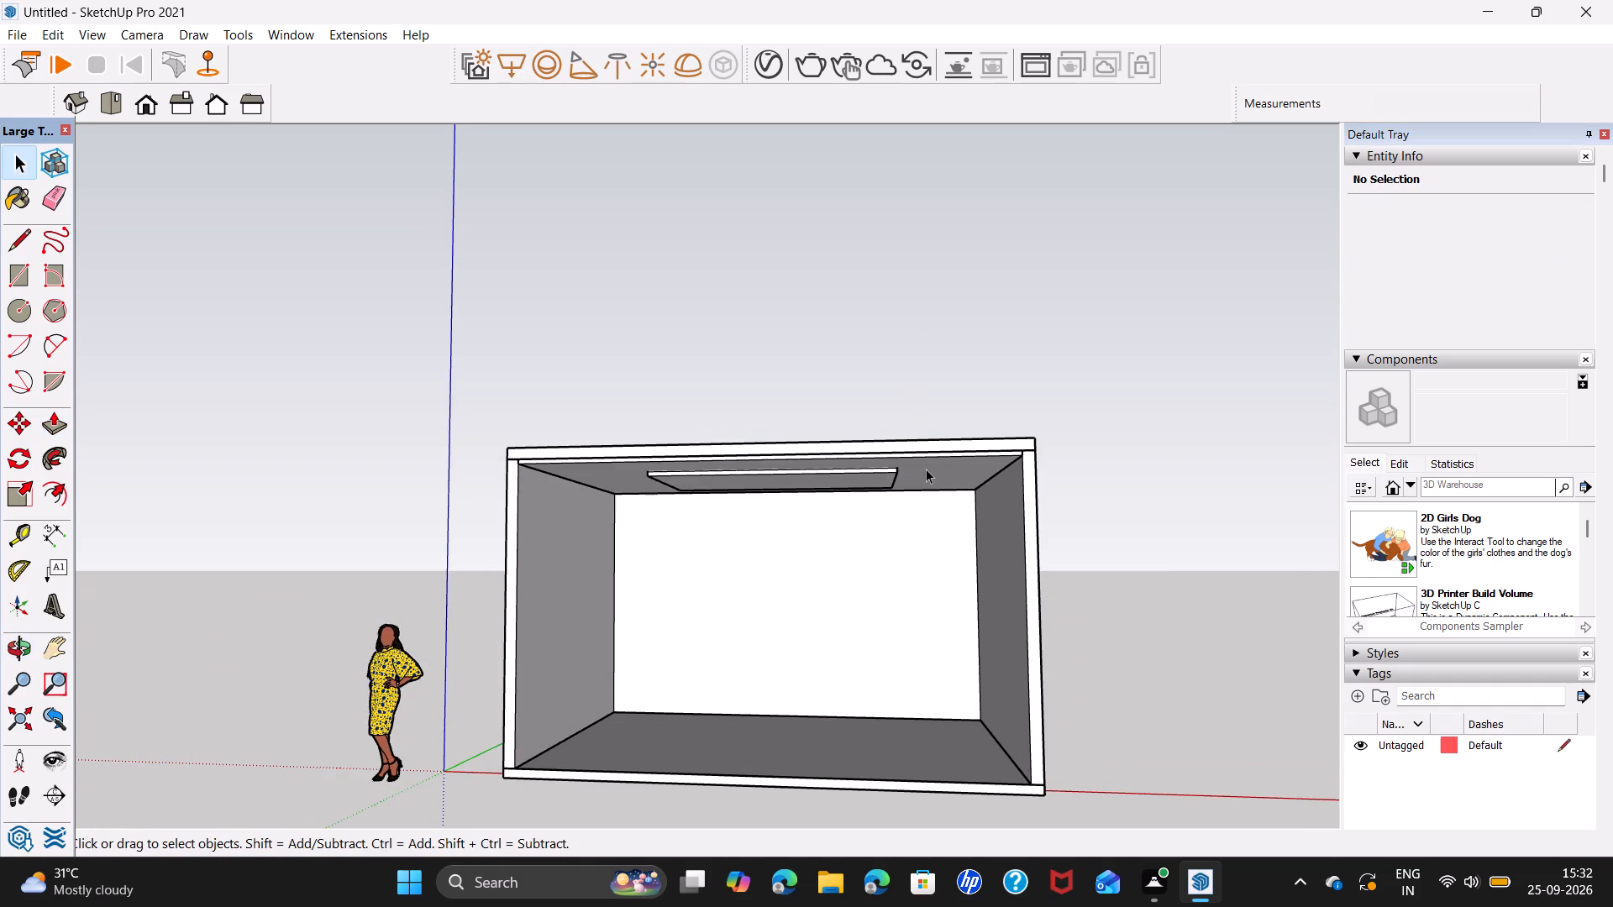
pyautogui.rightClick(926, 469)
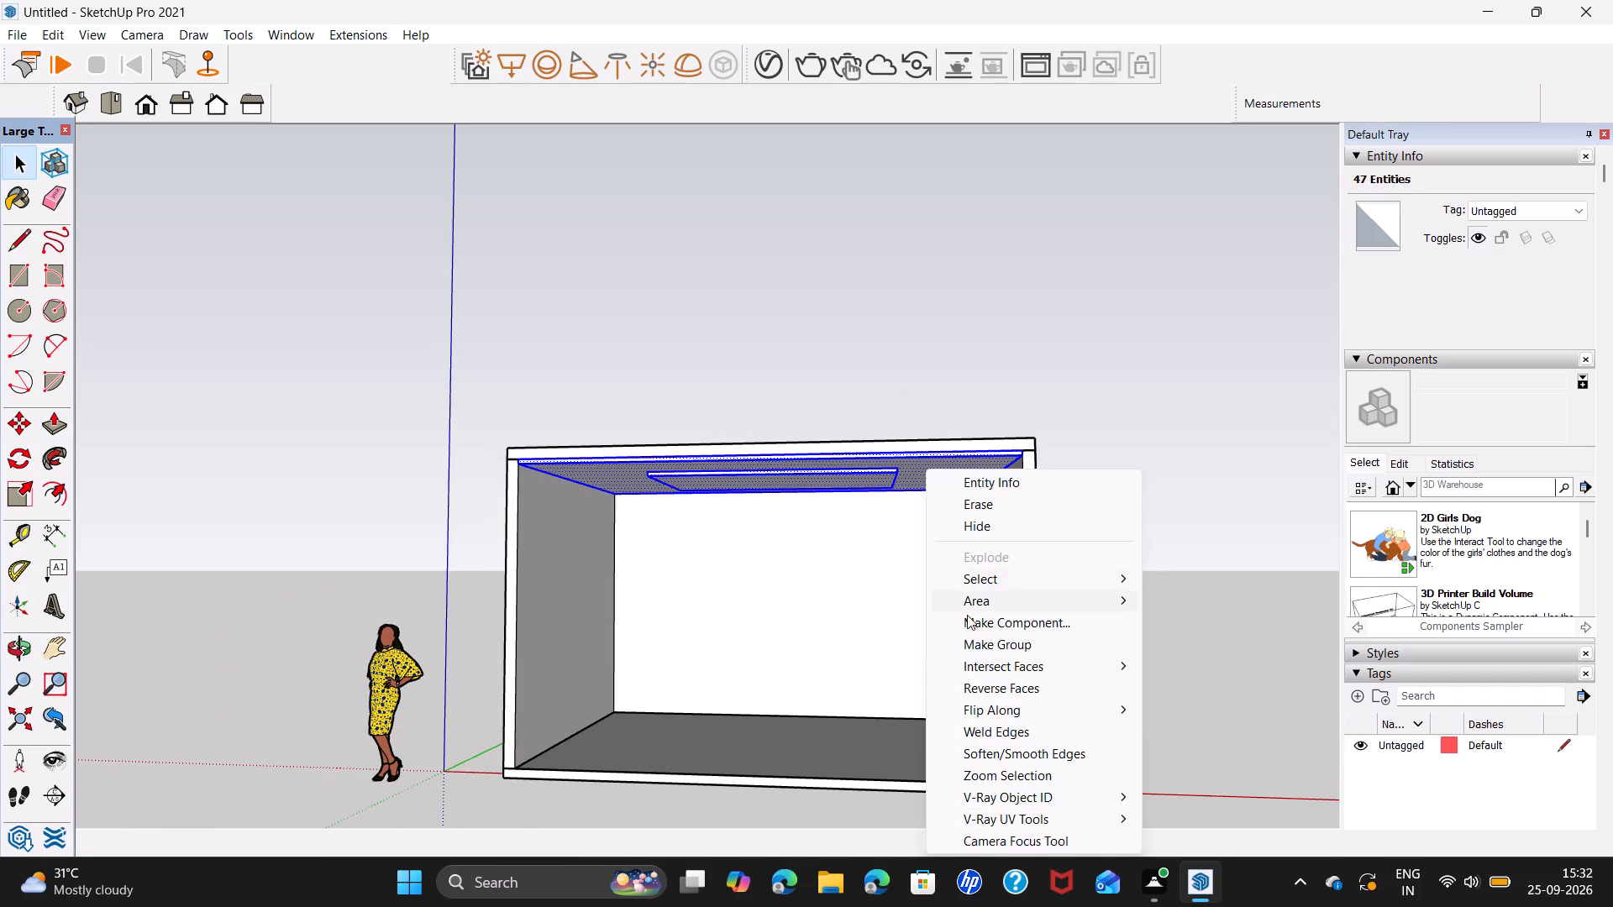
pyautogui.click(975, 637)
pyautogui.click(1096, 433)
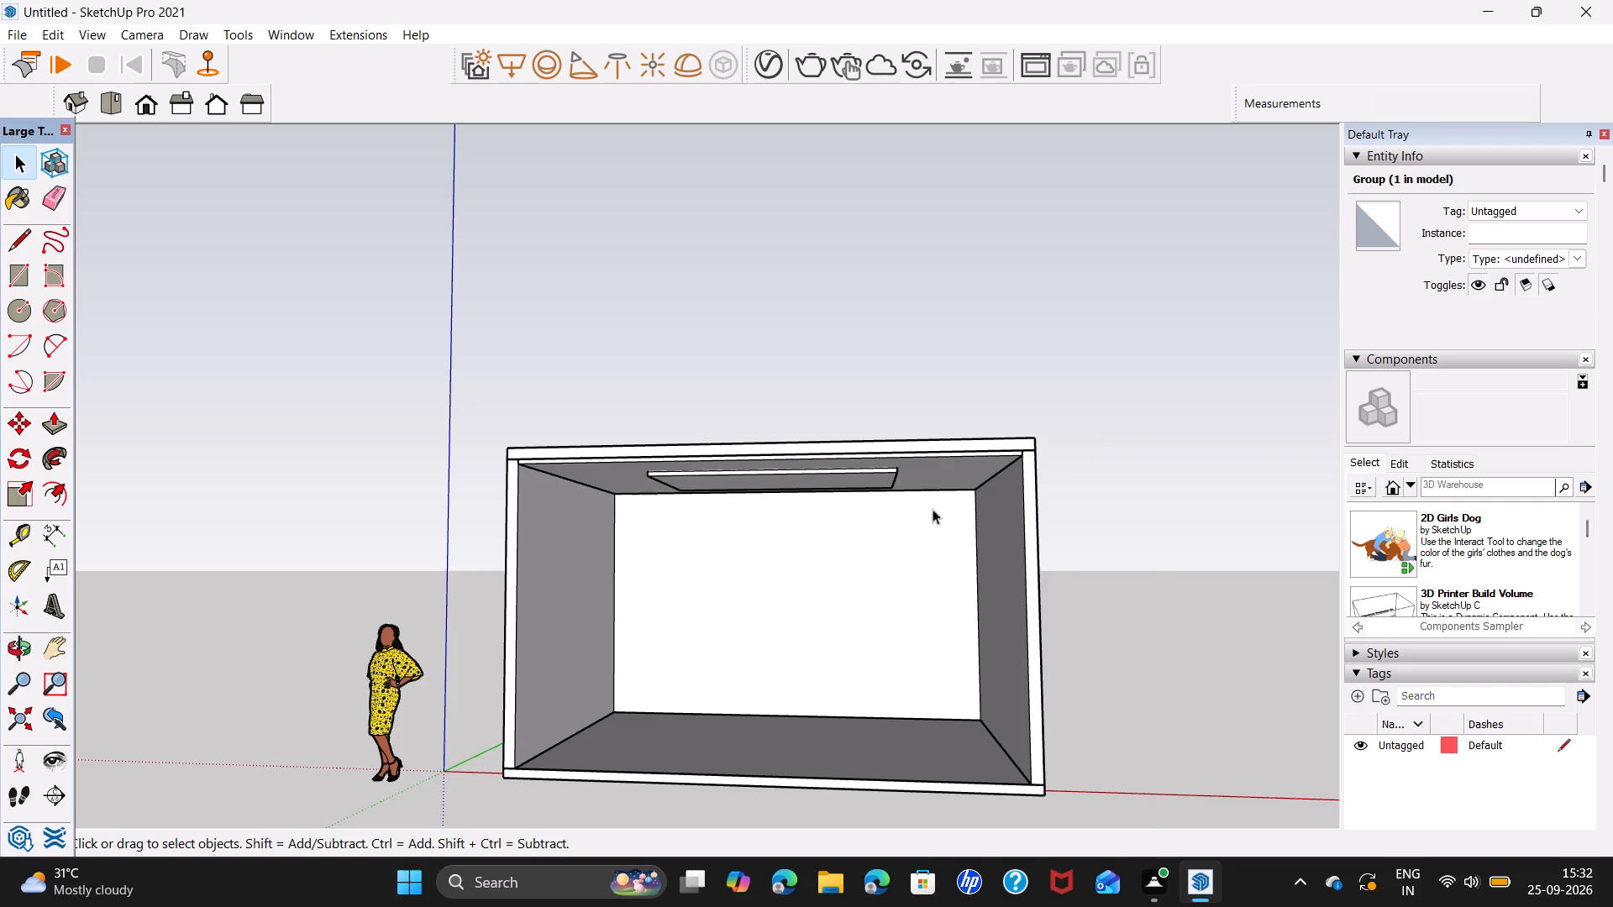
# Open the walls group for editing and select the back wall's inner face.
pyautogui.moveTo(894, 550); pyautogui.dragTo(683, 528, button='middle')
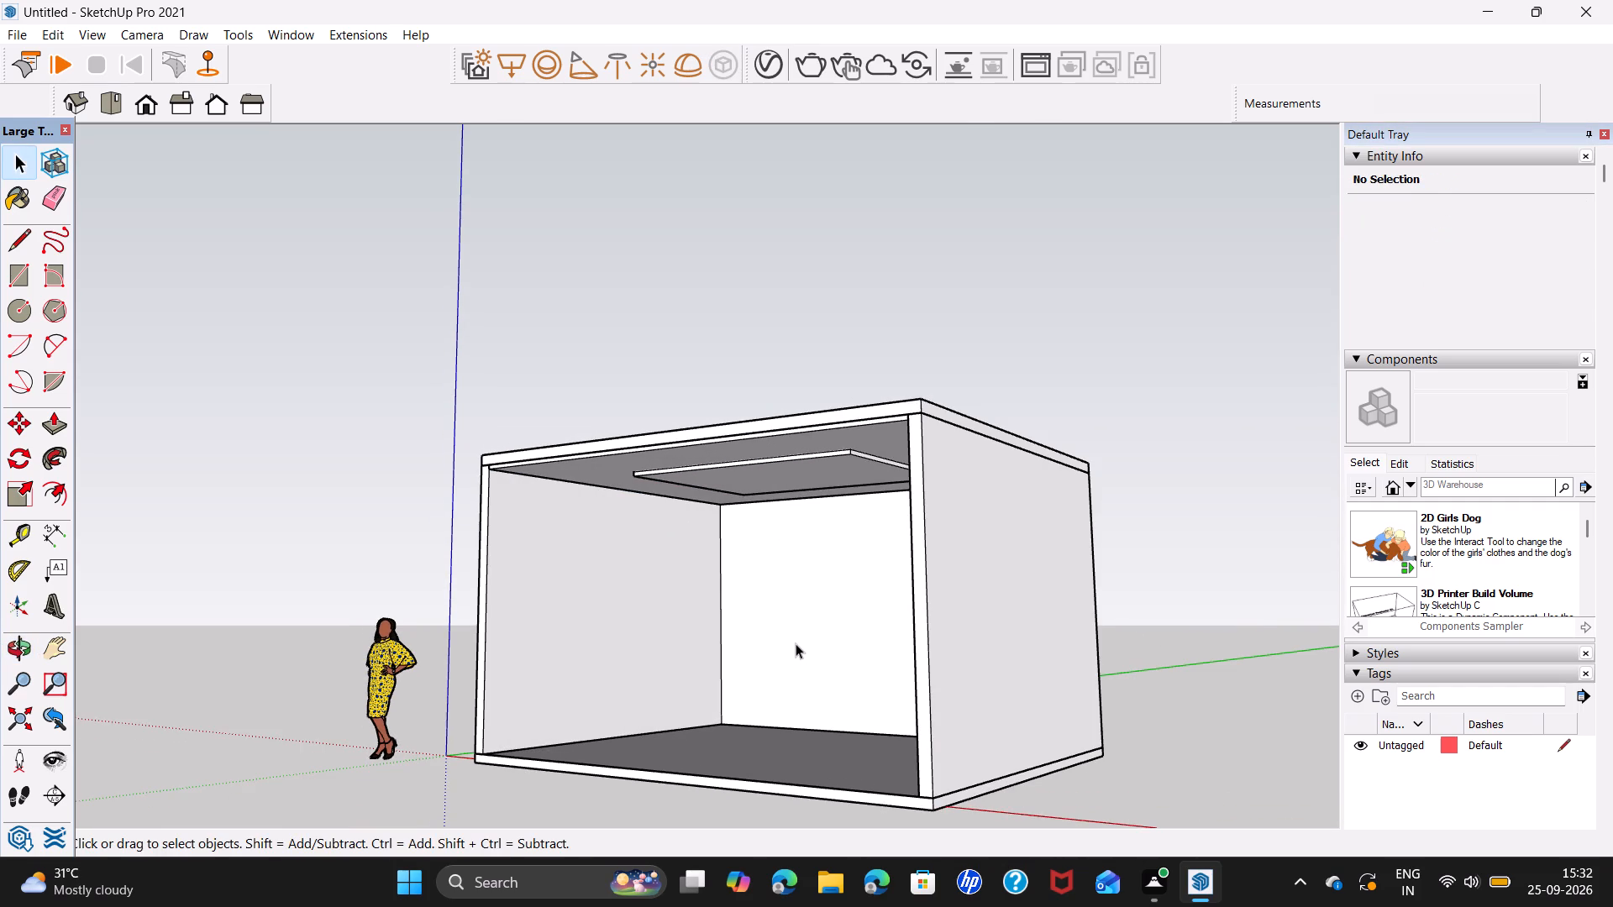
pyautogui.moveTo(796, 643); pyautogui.dragTo(990, 666, button='middle')
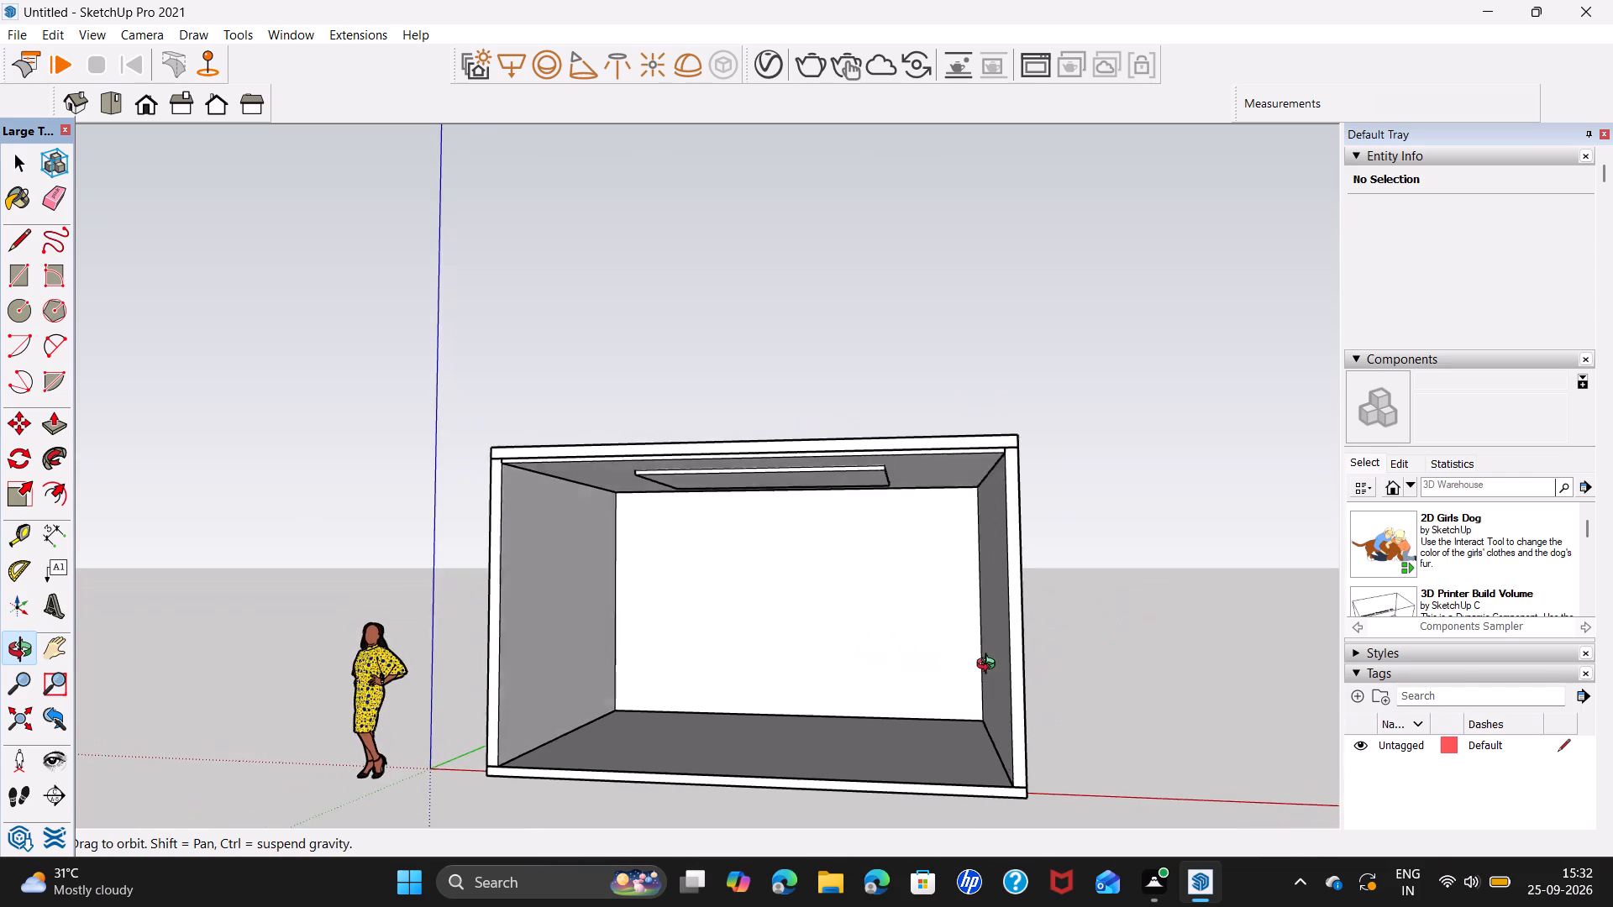
pyautogui.moveTo(990, 666); pyautogui.dragTo(1038, 675, button='middle')
pyautogui.tripleClick(918, 625)
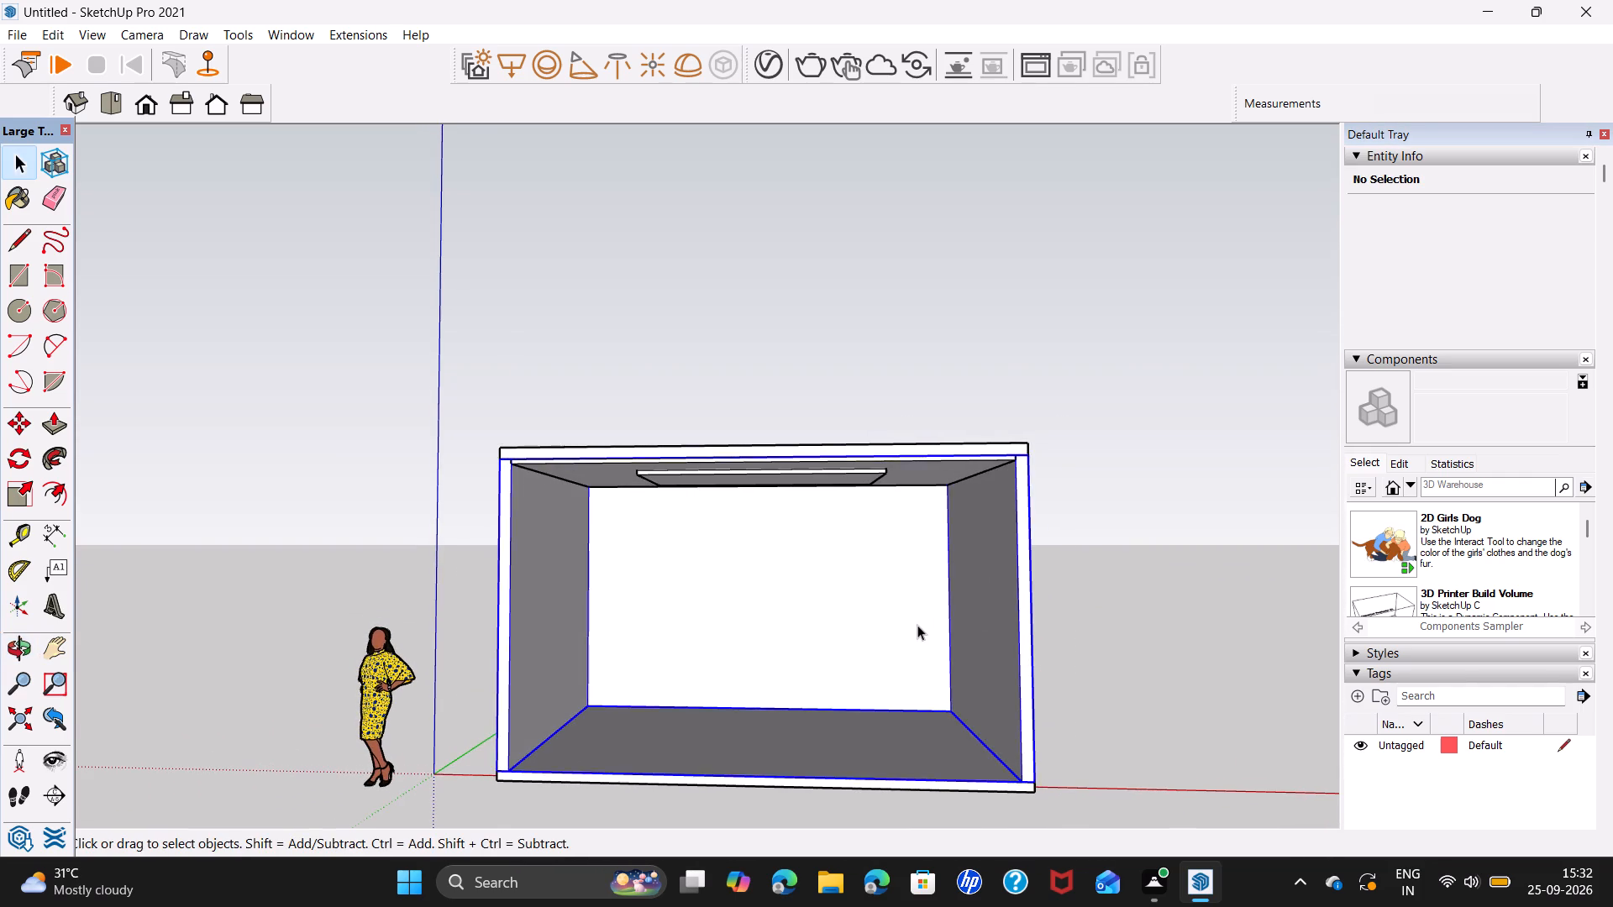
pyautogui.click(916, 625)
pyautogui.click(916, 625)
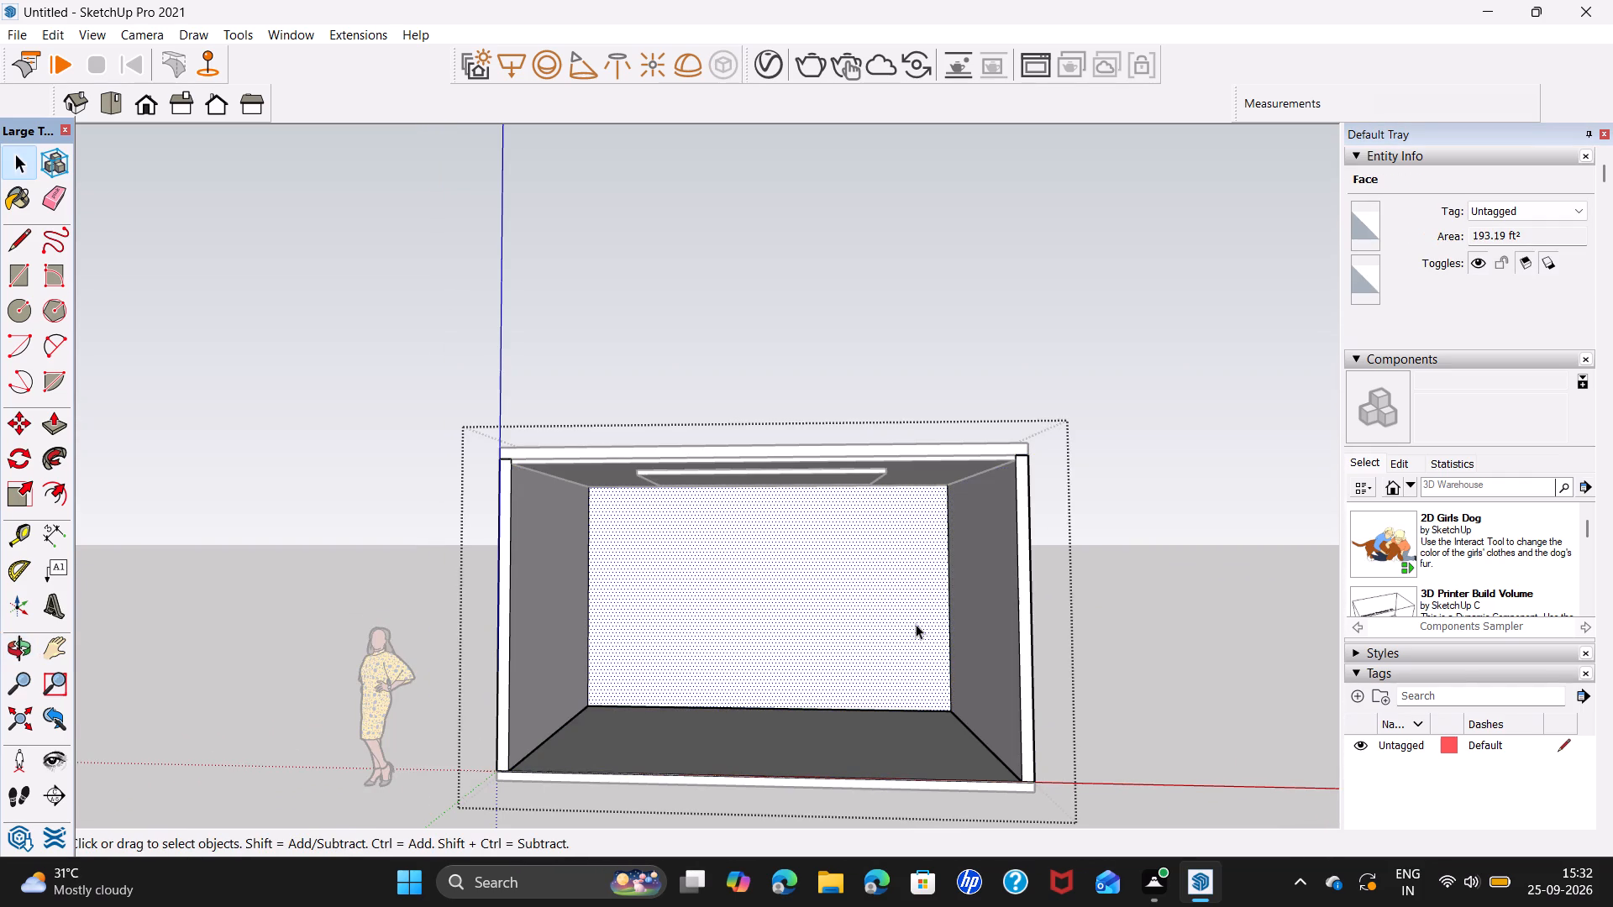
pyautogui.click(916, 624)
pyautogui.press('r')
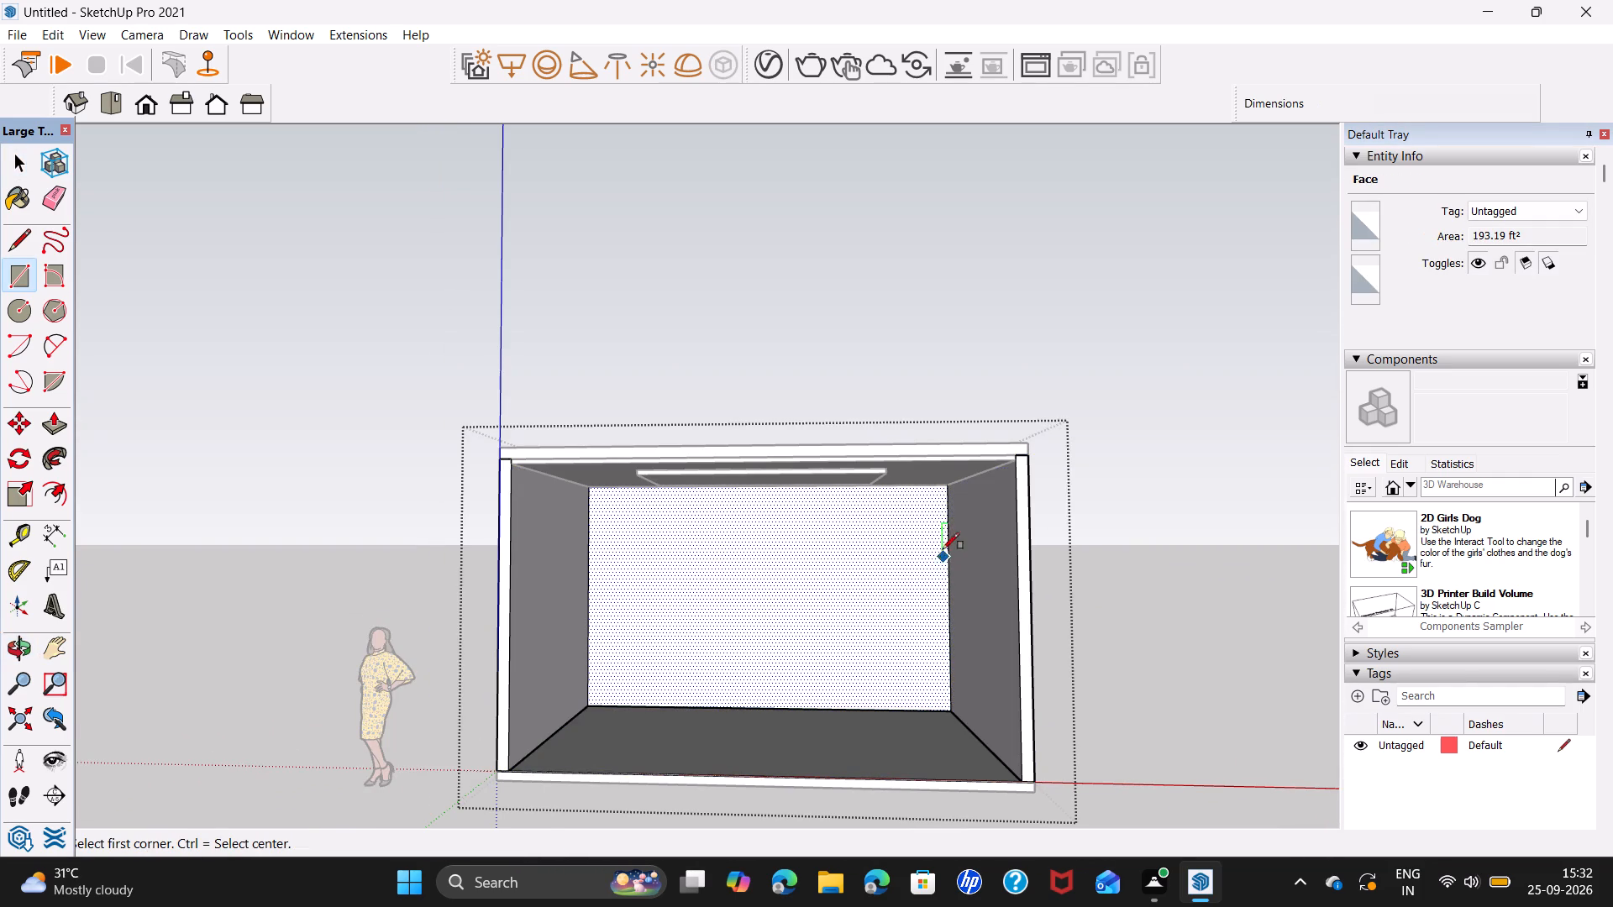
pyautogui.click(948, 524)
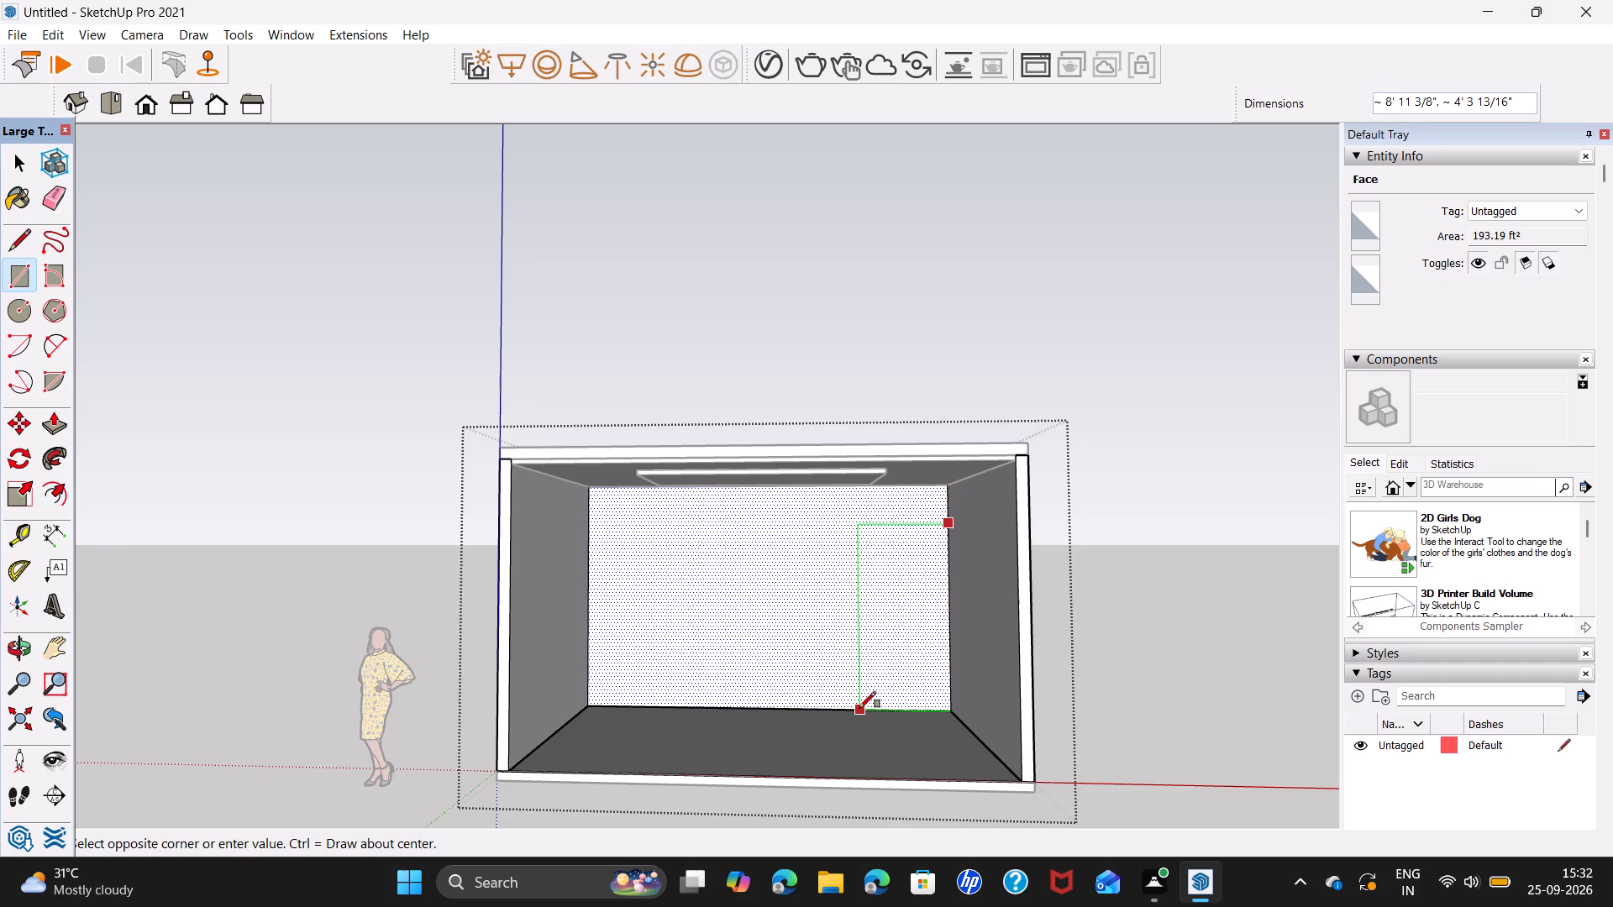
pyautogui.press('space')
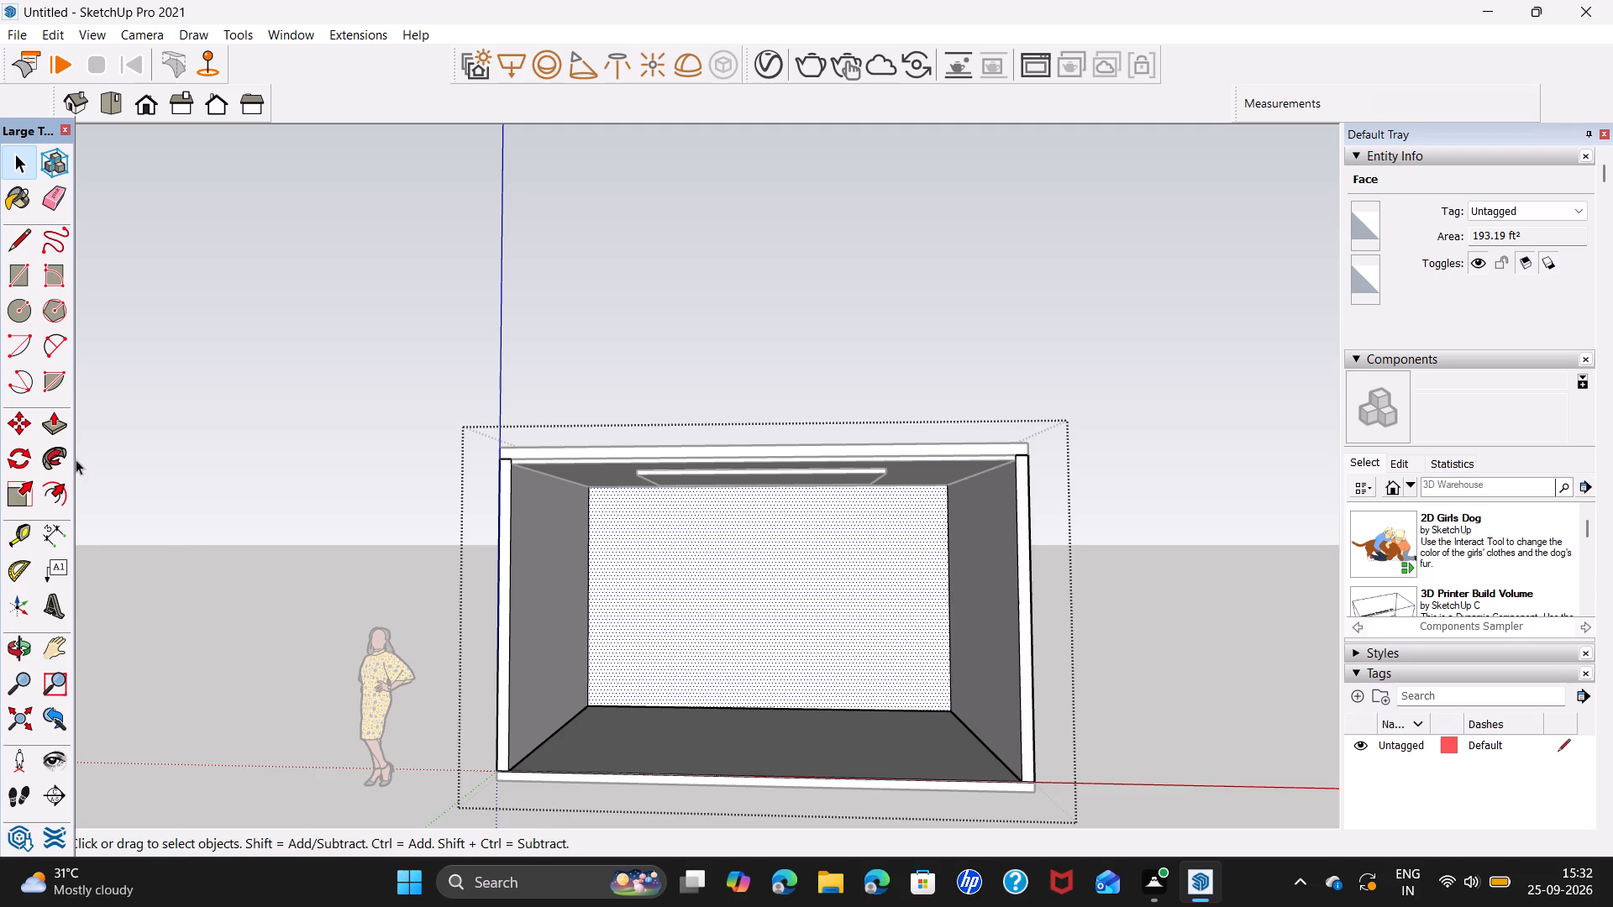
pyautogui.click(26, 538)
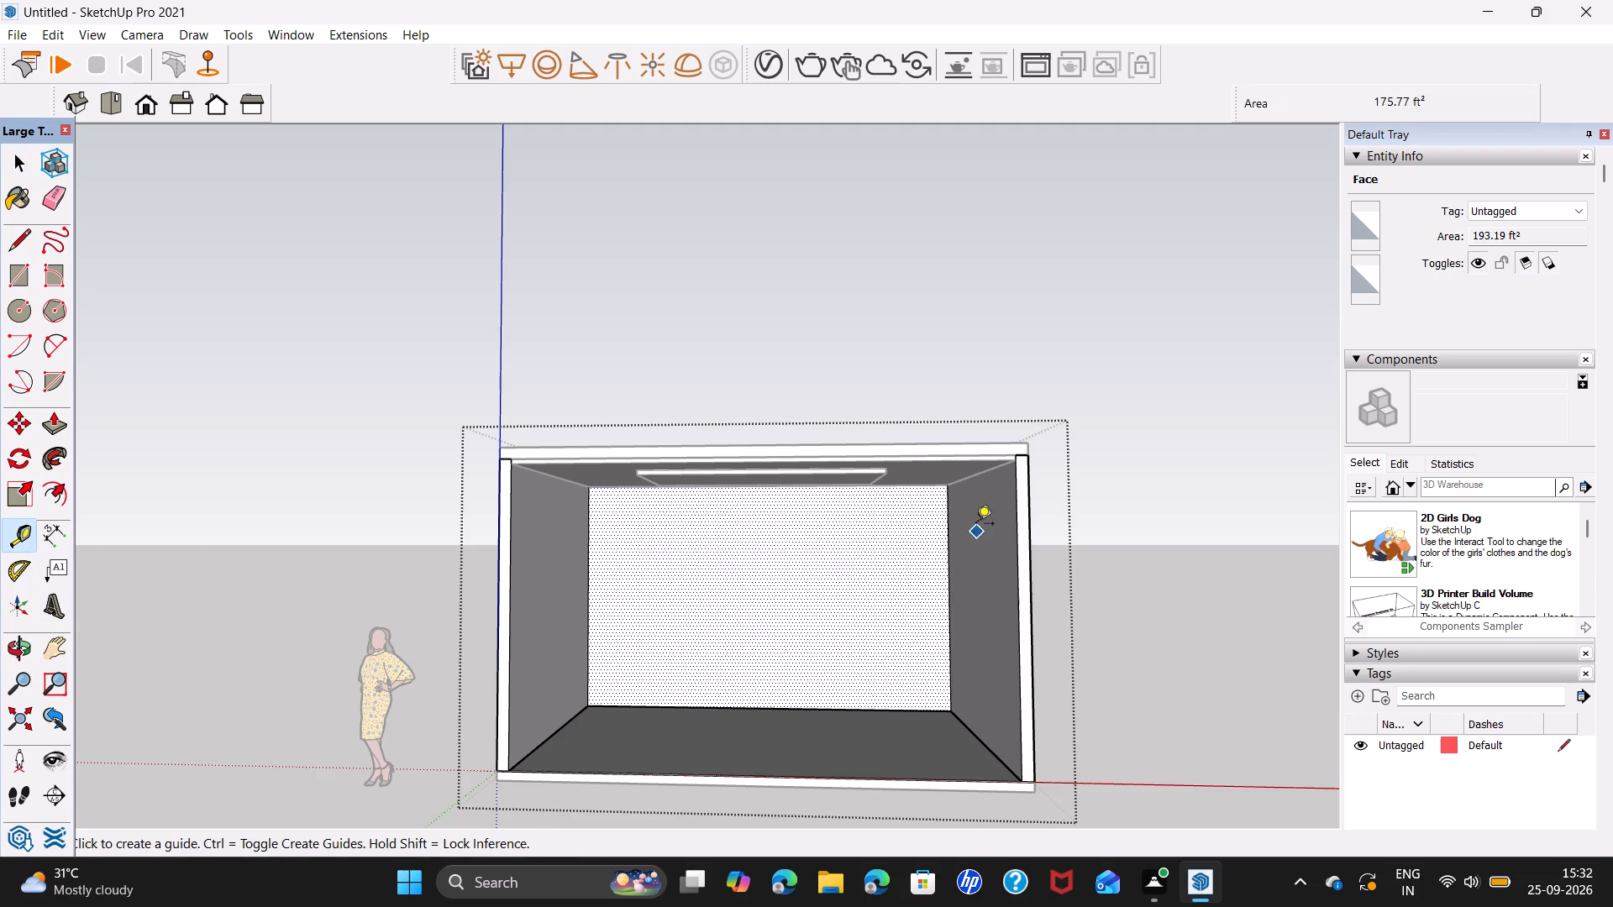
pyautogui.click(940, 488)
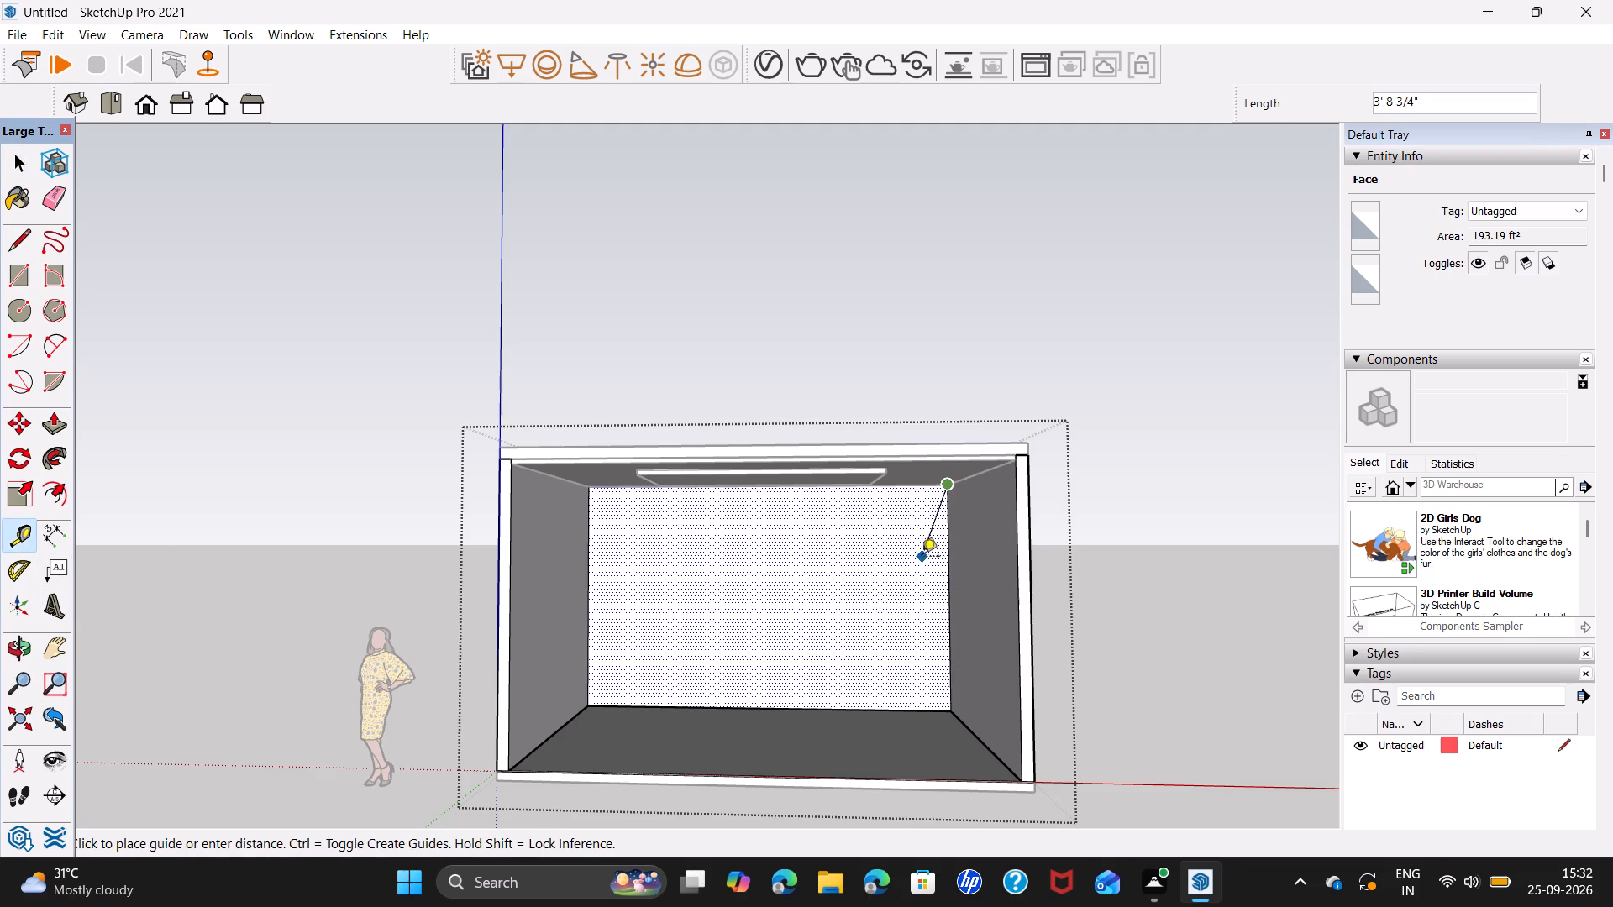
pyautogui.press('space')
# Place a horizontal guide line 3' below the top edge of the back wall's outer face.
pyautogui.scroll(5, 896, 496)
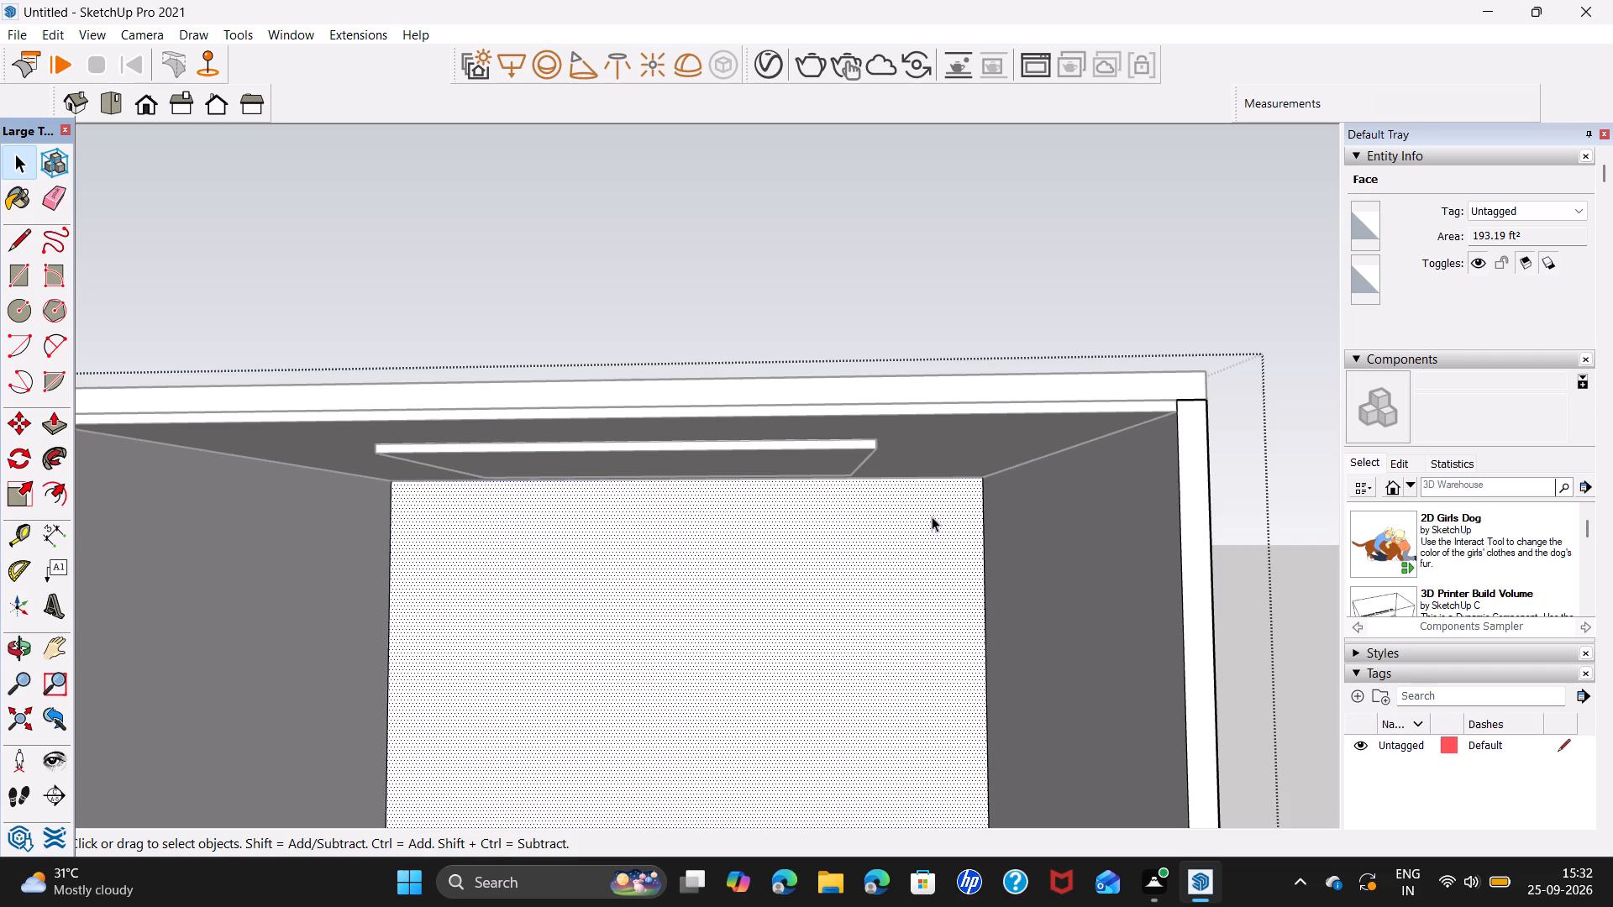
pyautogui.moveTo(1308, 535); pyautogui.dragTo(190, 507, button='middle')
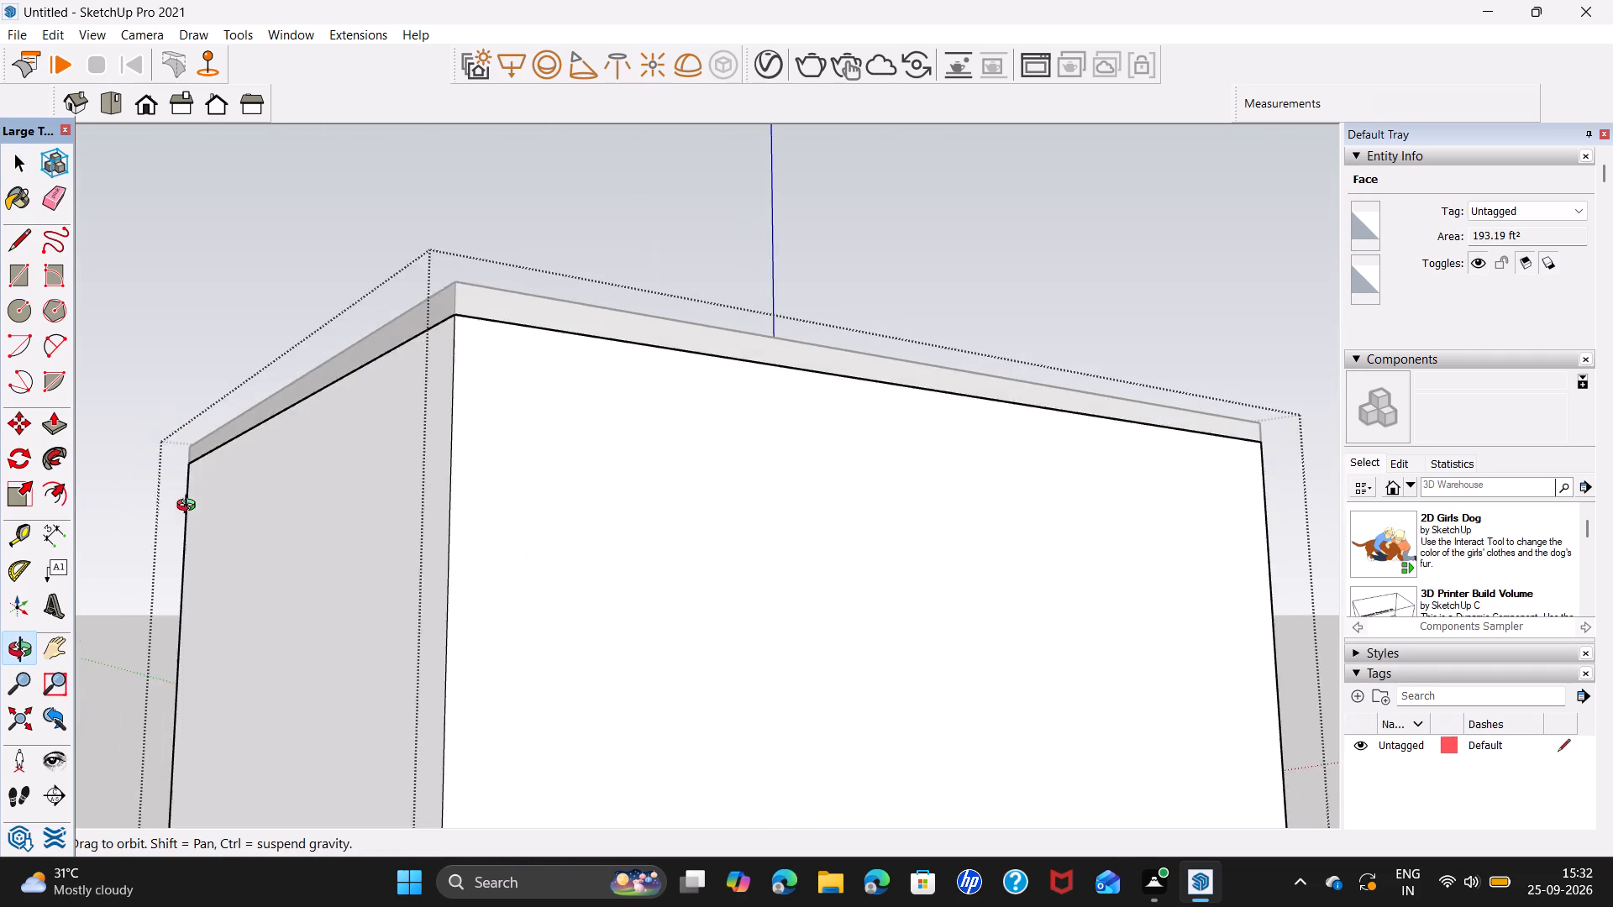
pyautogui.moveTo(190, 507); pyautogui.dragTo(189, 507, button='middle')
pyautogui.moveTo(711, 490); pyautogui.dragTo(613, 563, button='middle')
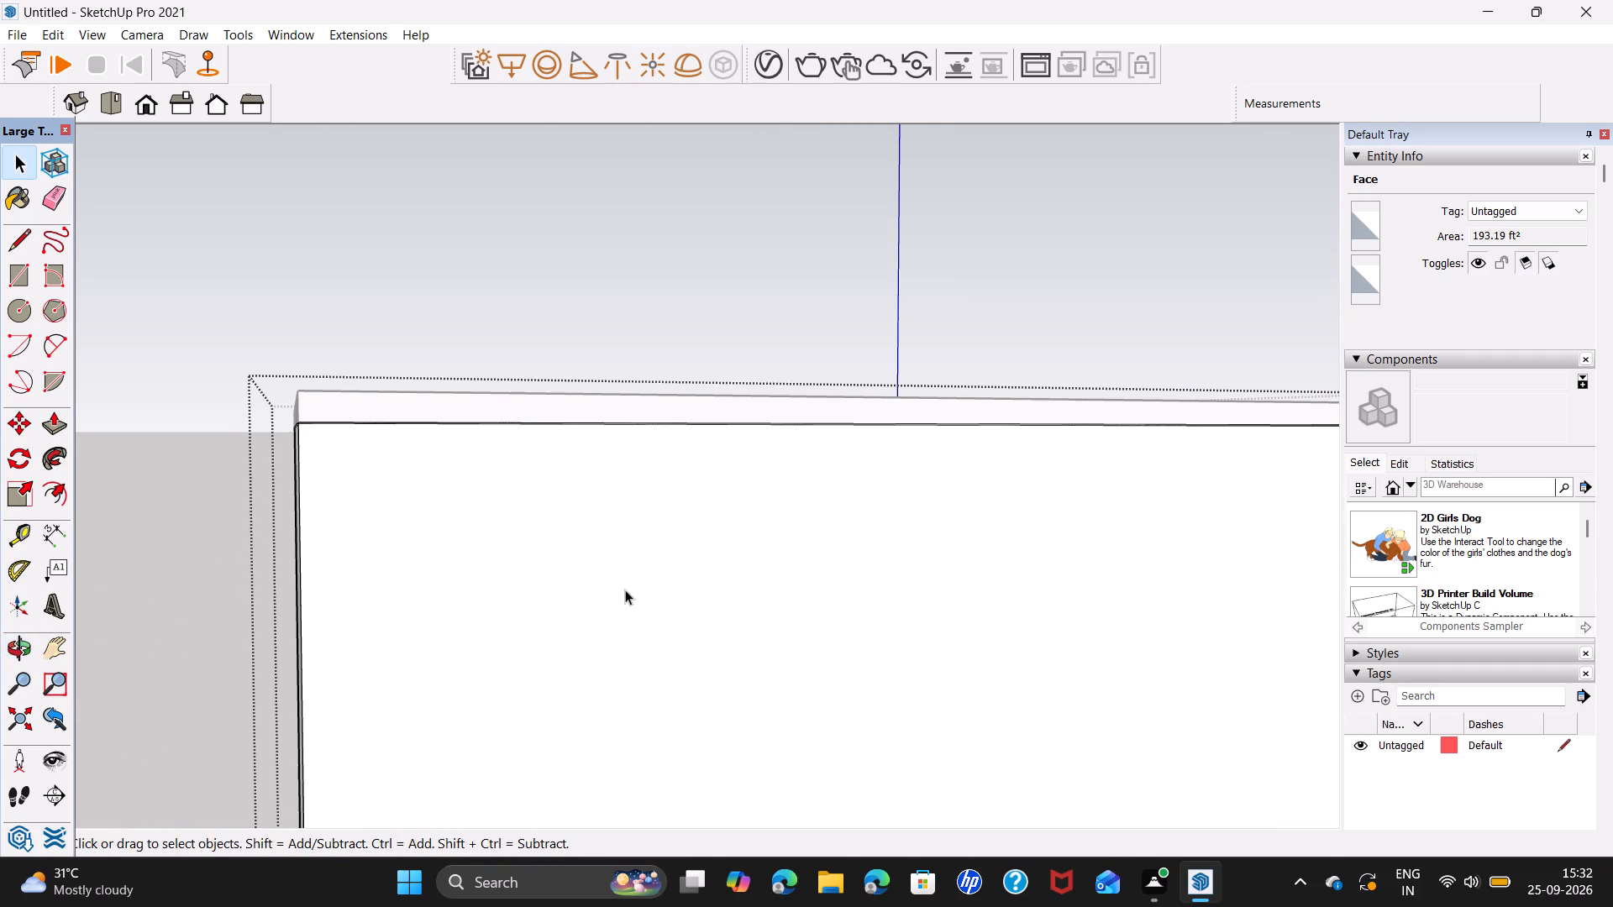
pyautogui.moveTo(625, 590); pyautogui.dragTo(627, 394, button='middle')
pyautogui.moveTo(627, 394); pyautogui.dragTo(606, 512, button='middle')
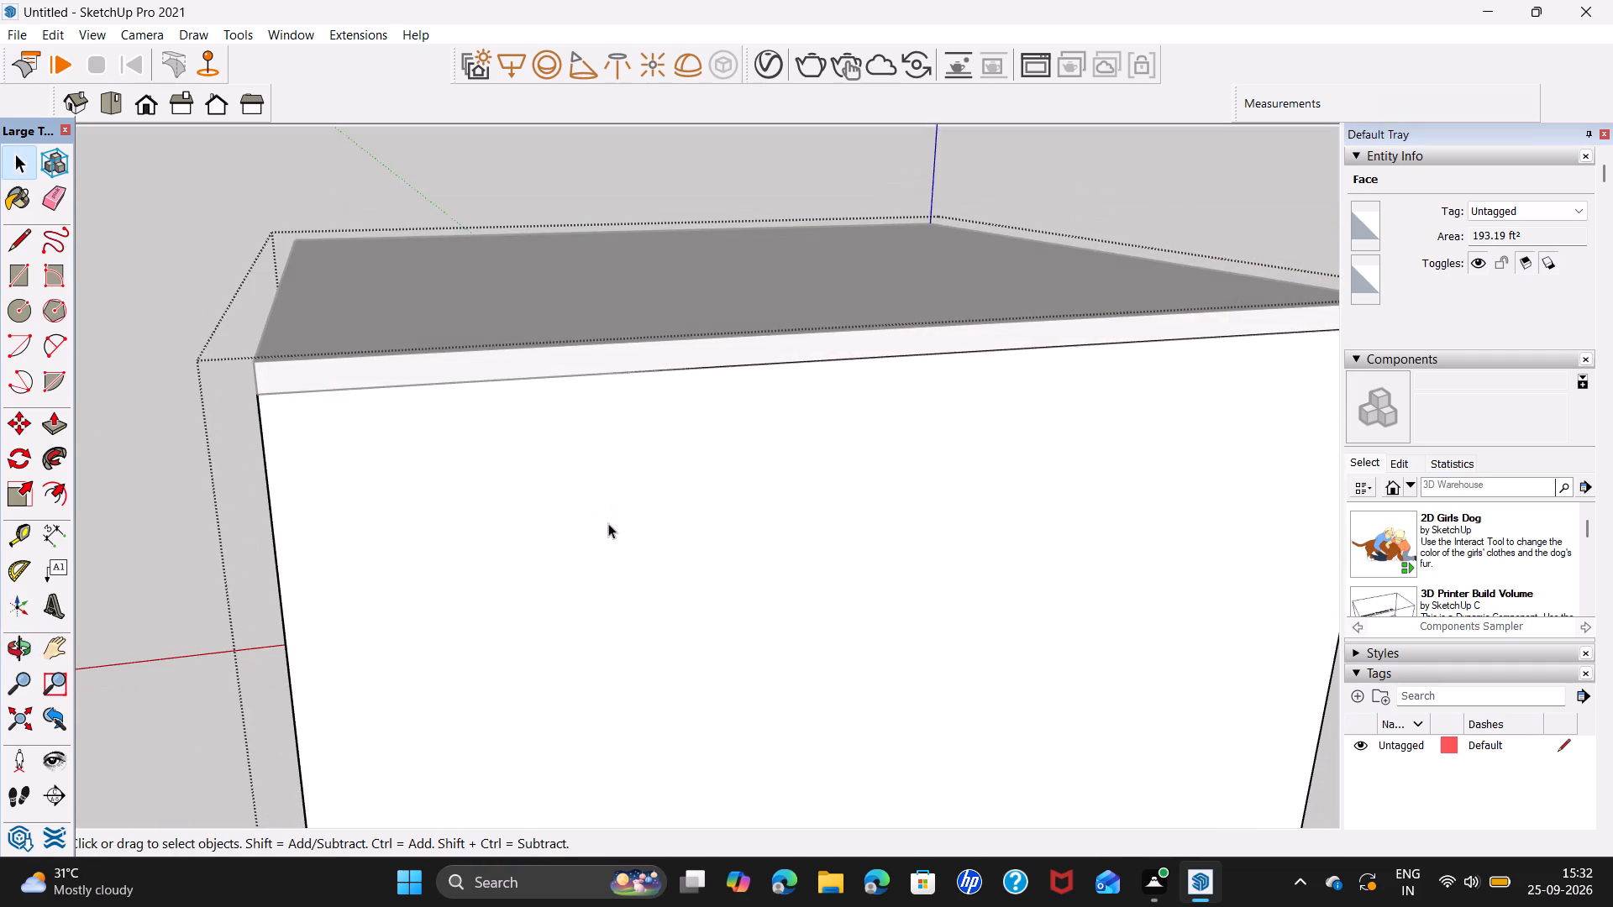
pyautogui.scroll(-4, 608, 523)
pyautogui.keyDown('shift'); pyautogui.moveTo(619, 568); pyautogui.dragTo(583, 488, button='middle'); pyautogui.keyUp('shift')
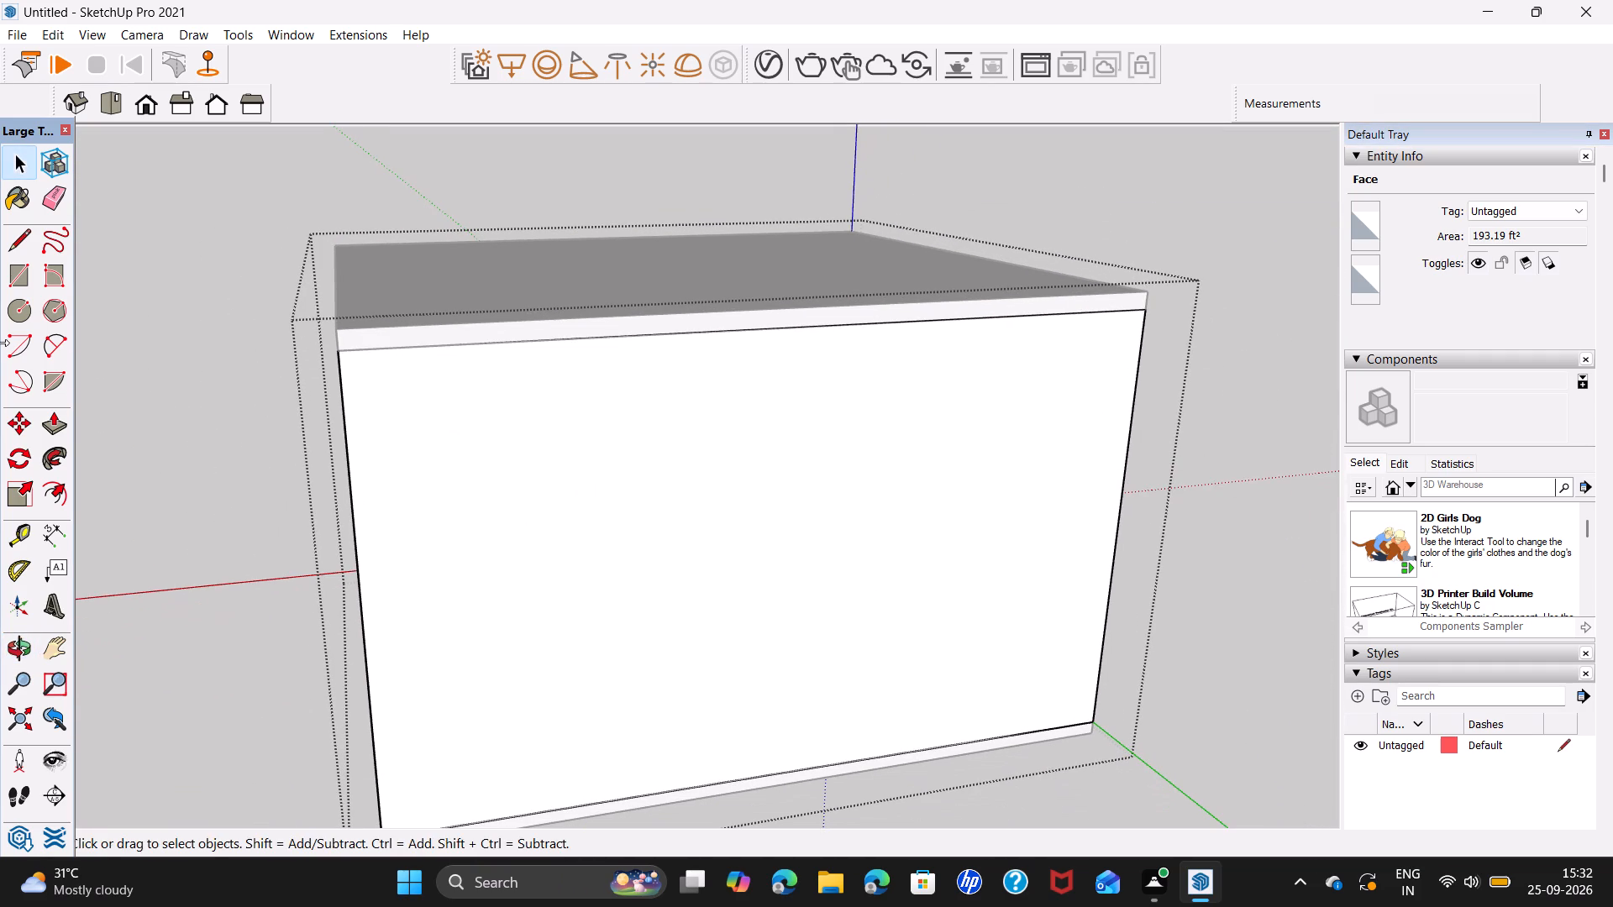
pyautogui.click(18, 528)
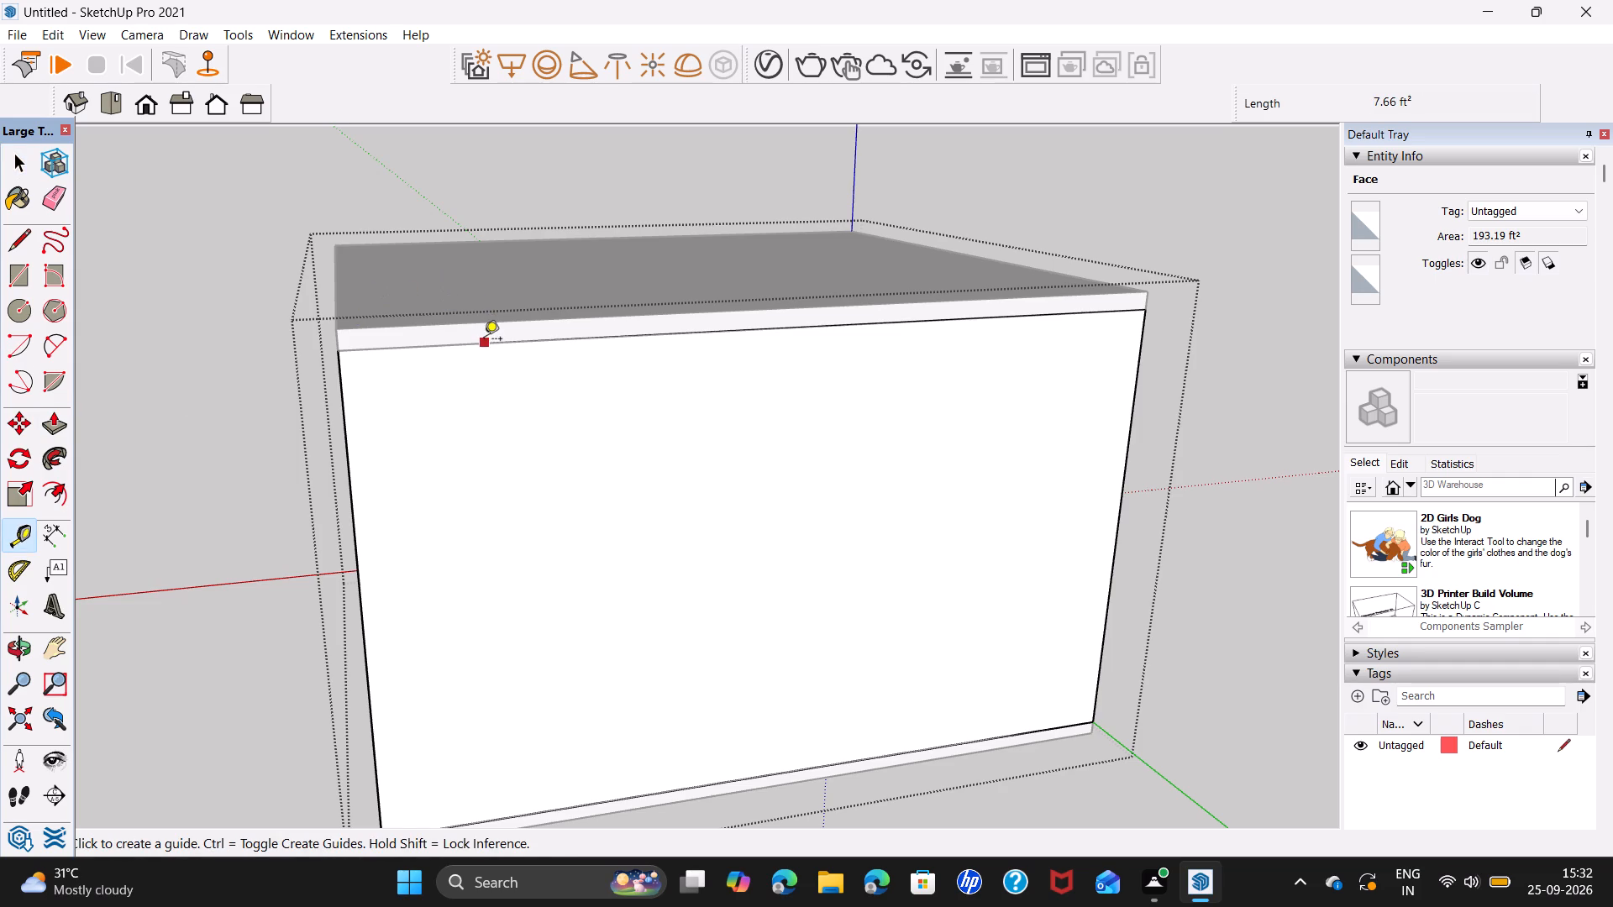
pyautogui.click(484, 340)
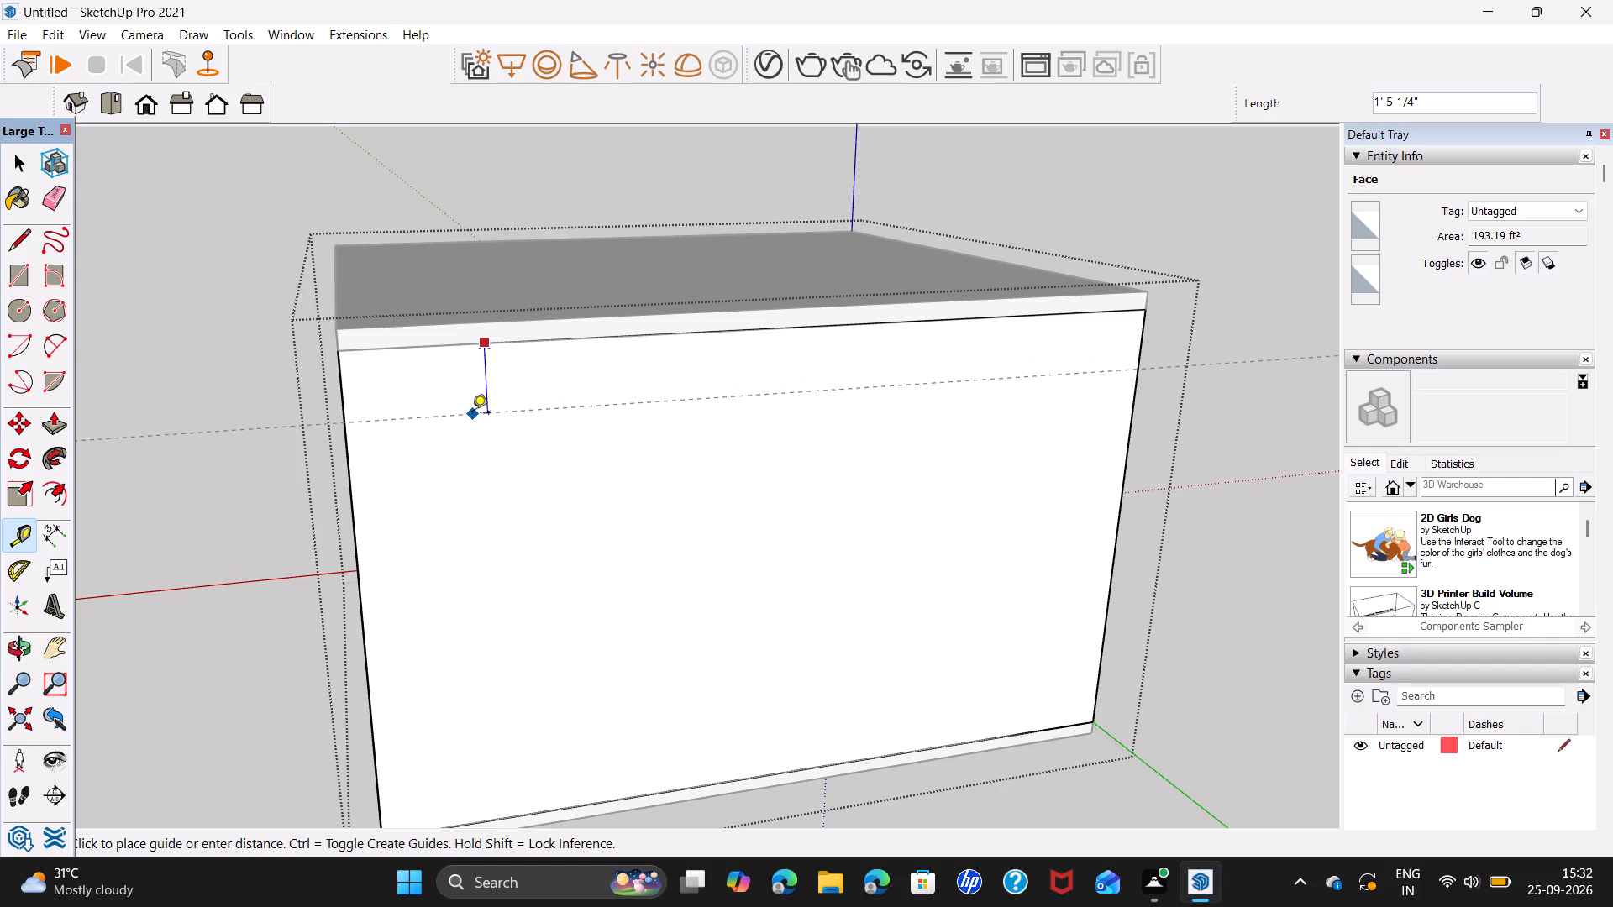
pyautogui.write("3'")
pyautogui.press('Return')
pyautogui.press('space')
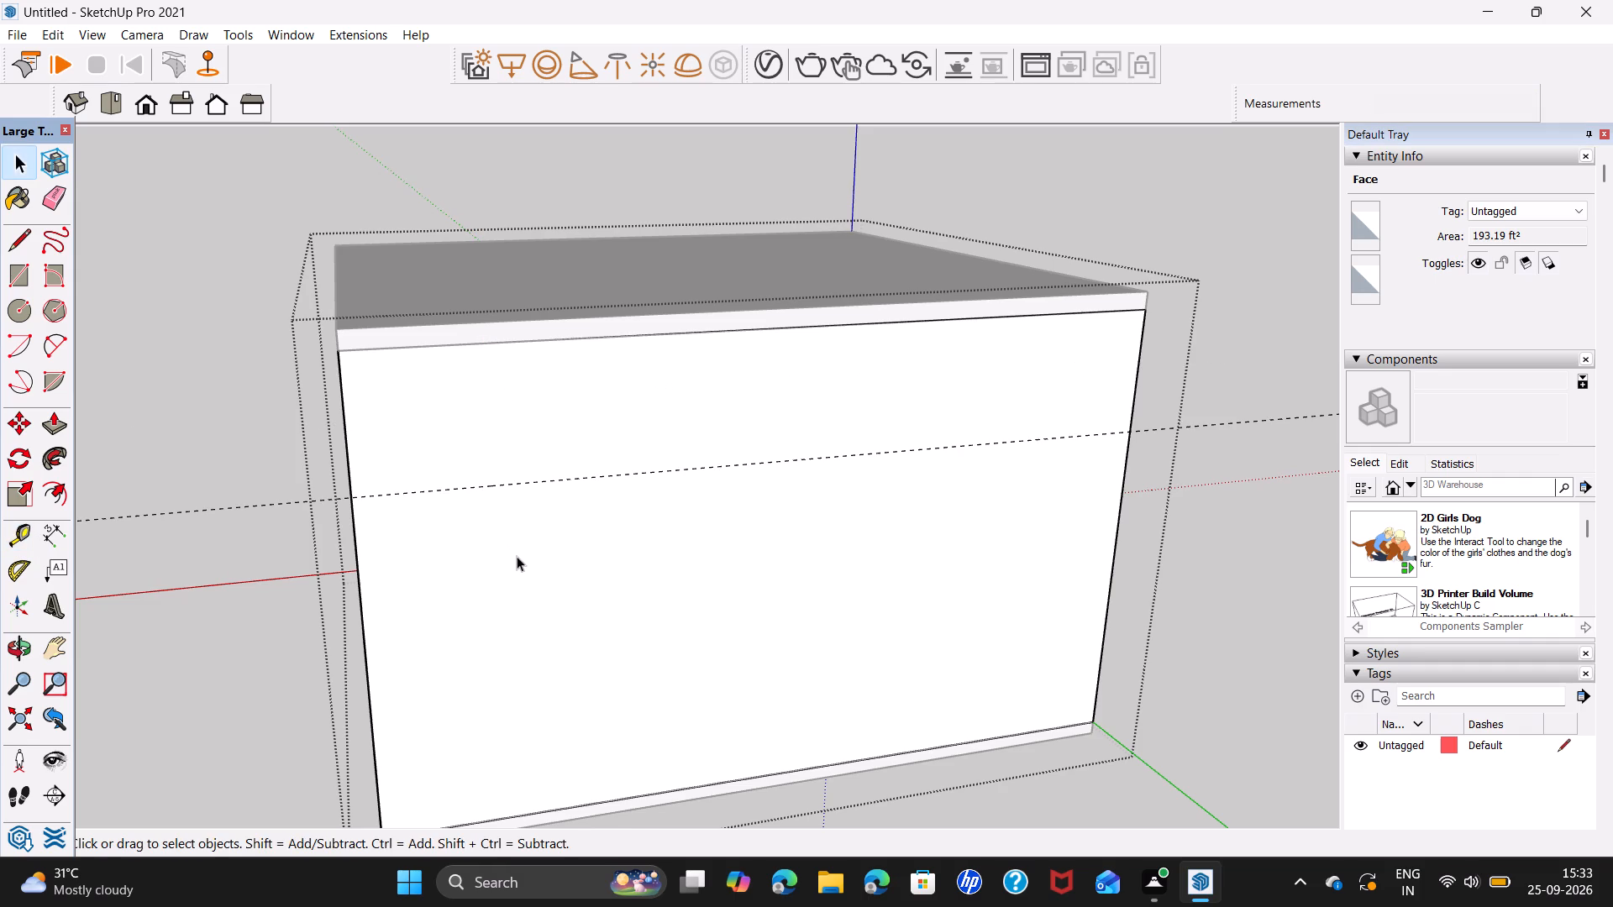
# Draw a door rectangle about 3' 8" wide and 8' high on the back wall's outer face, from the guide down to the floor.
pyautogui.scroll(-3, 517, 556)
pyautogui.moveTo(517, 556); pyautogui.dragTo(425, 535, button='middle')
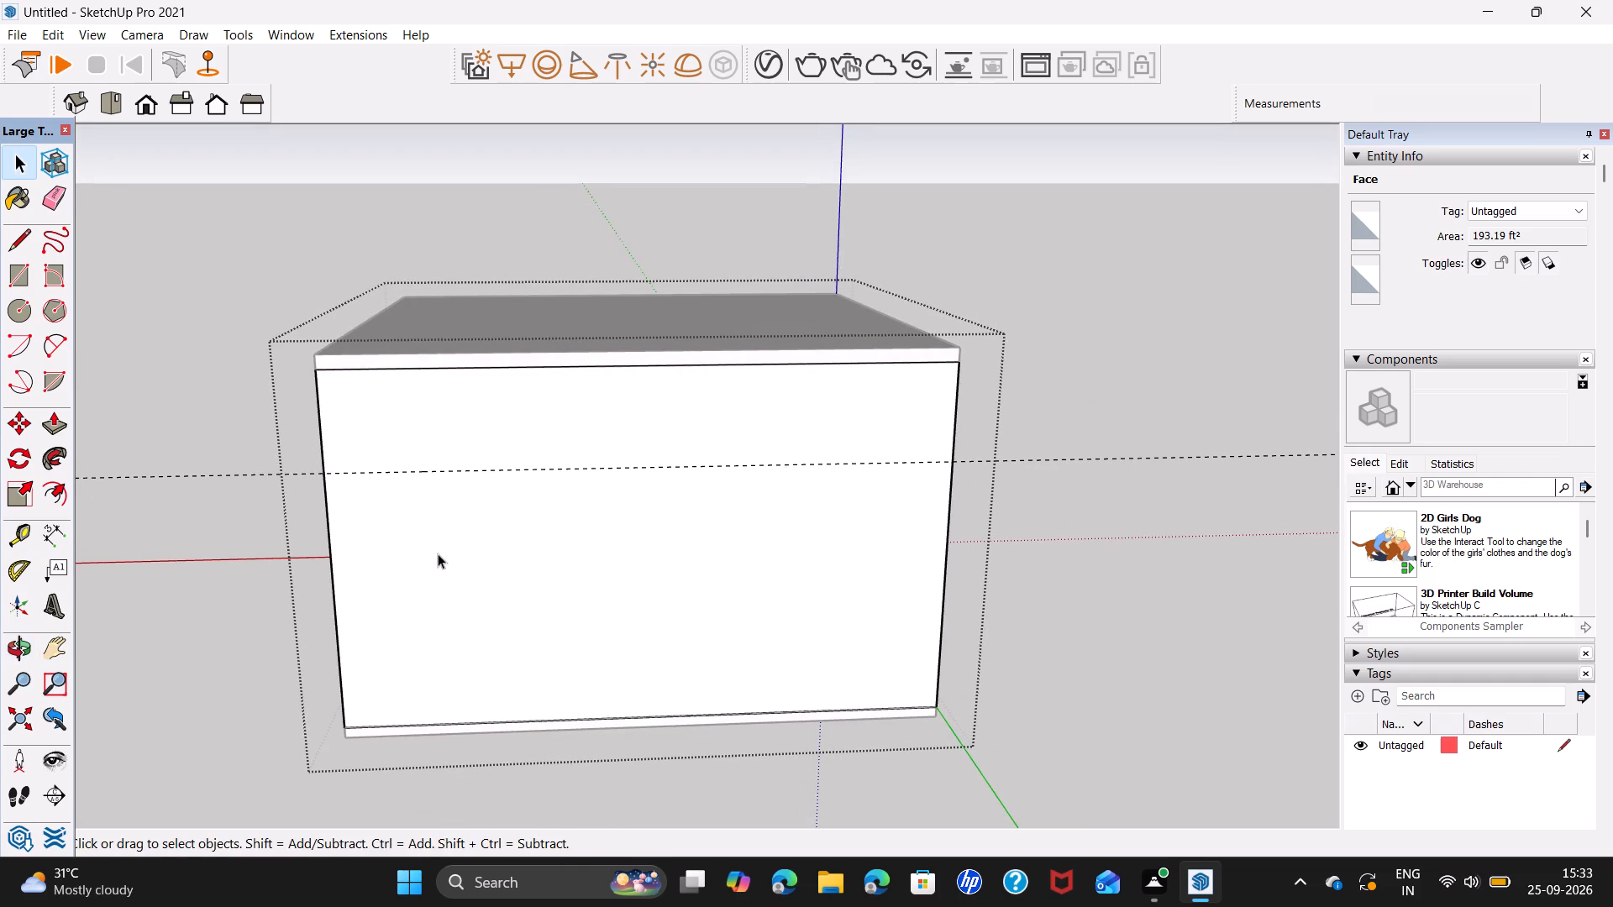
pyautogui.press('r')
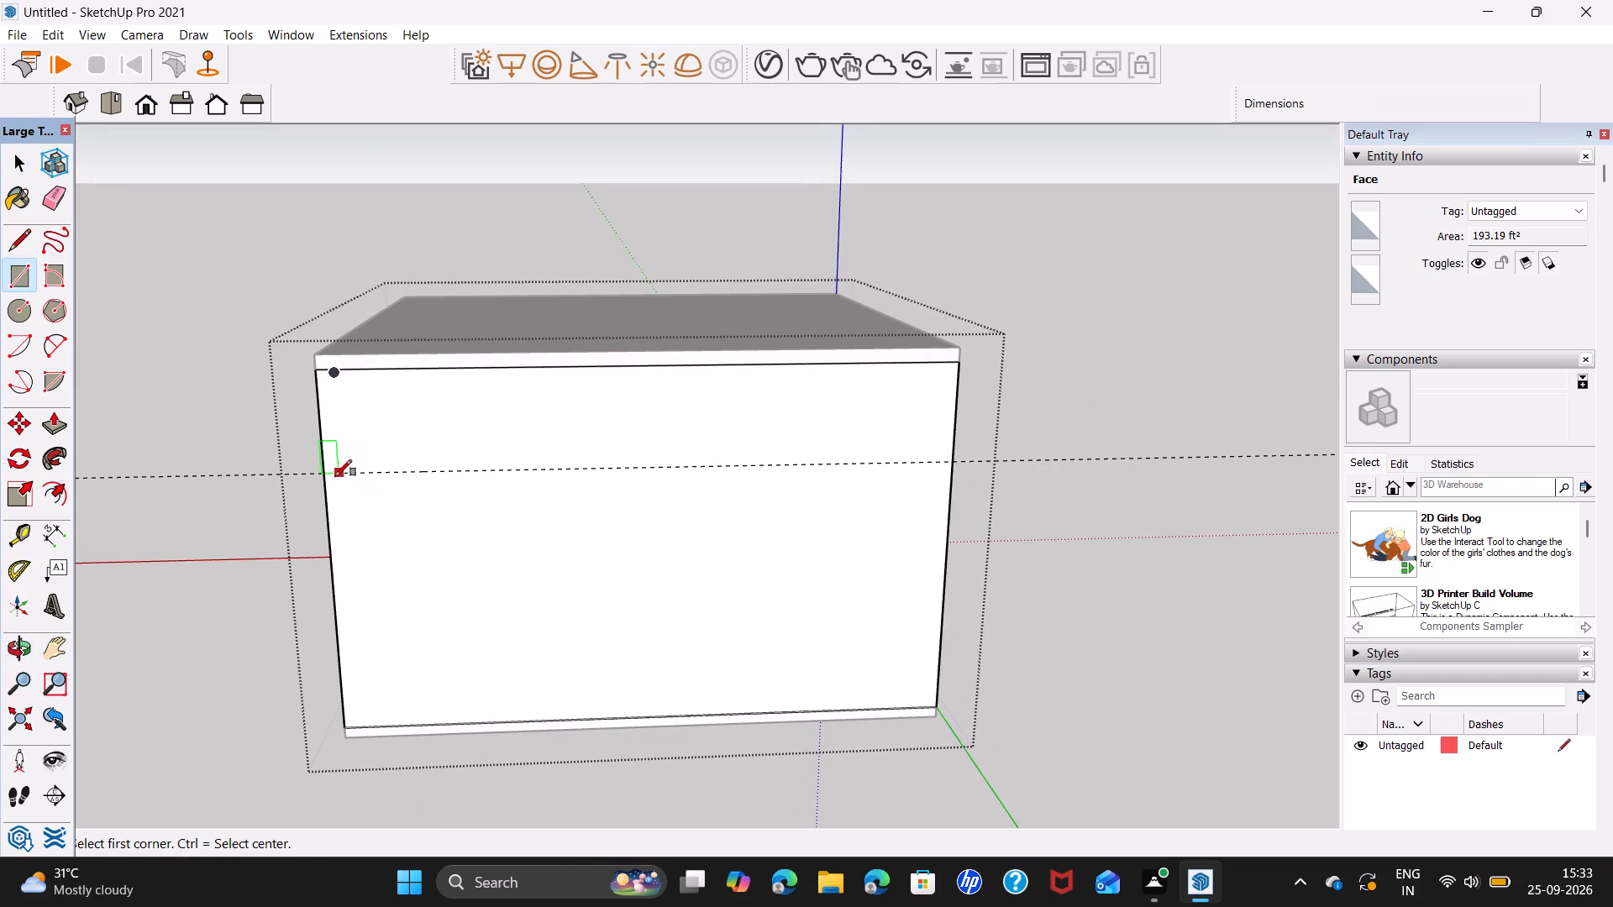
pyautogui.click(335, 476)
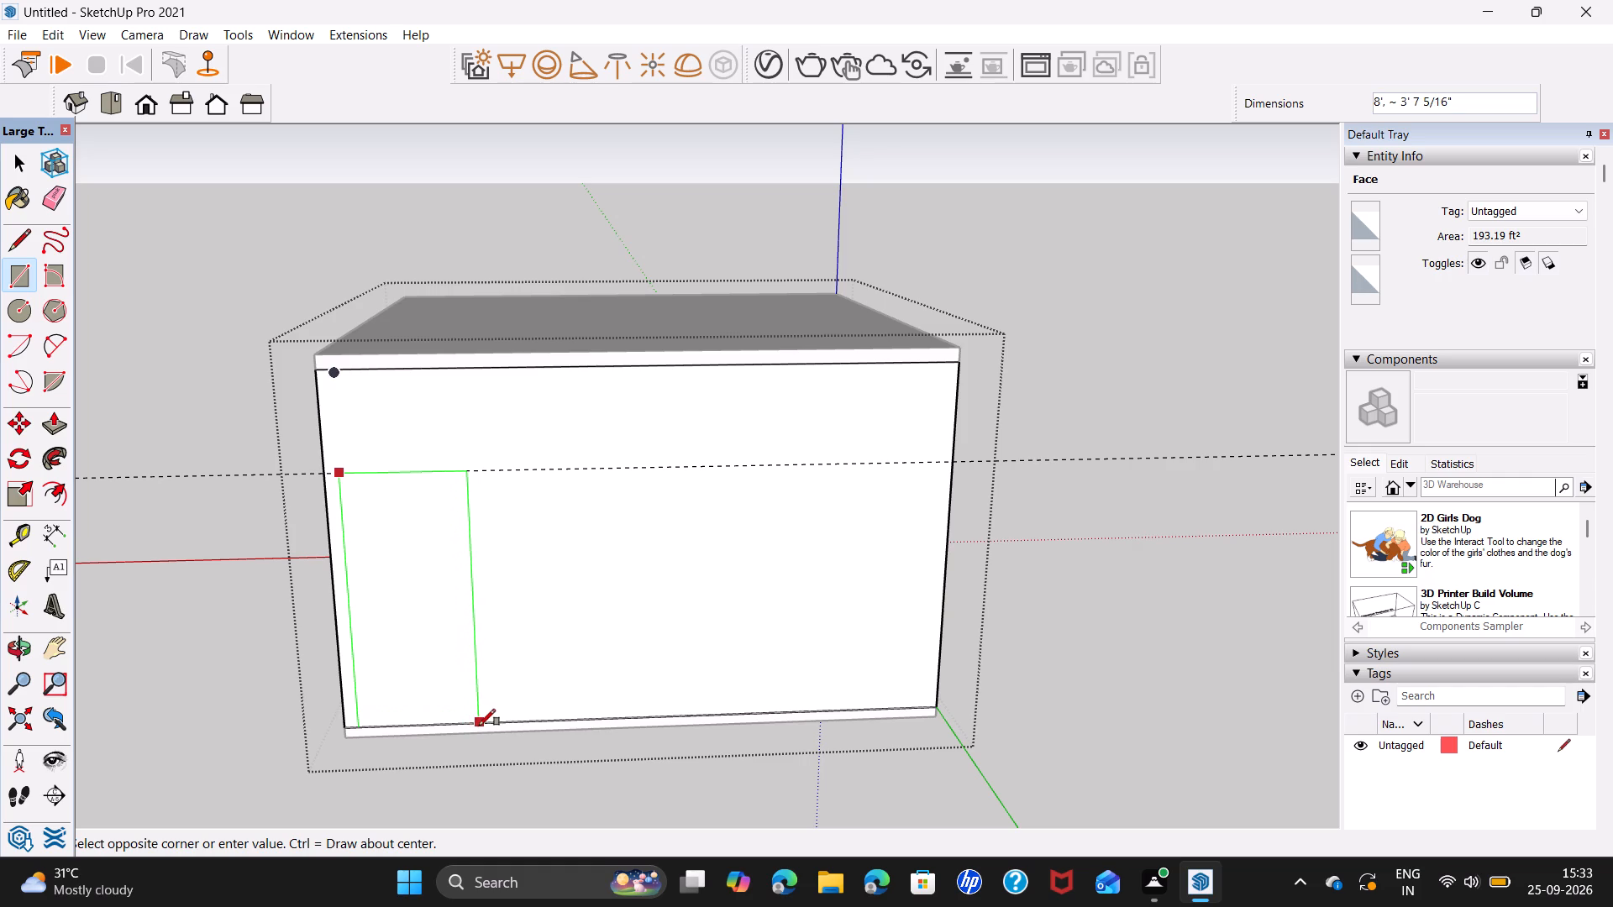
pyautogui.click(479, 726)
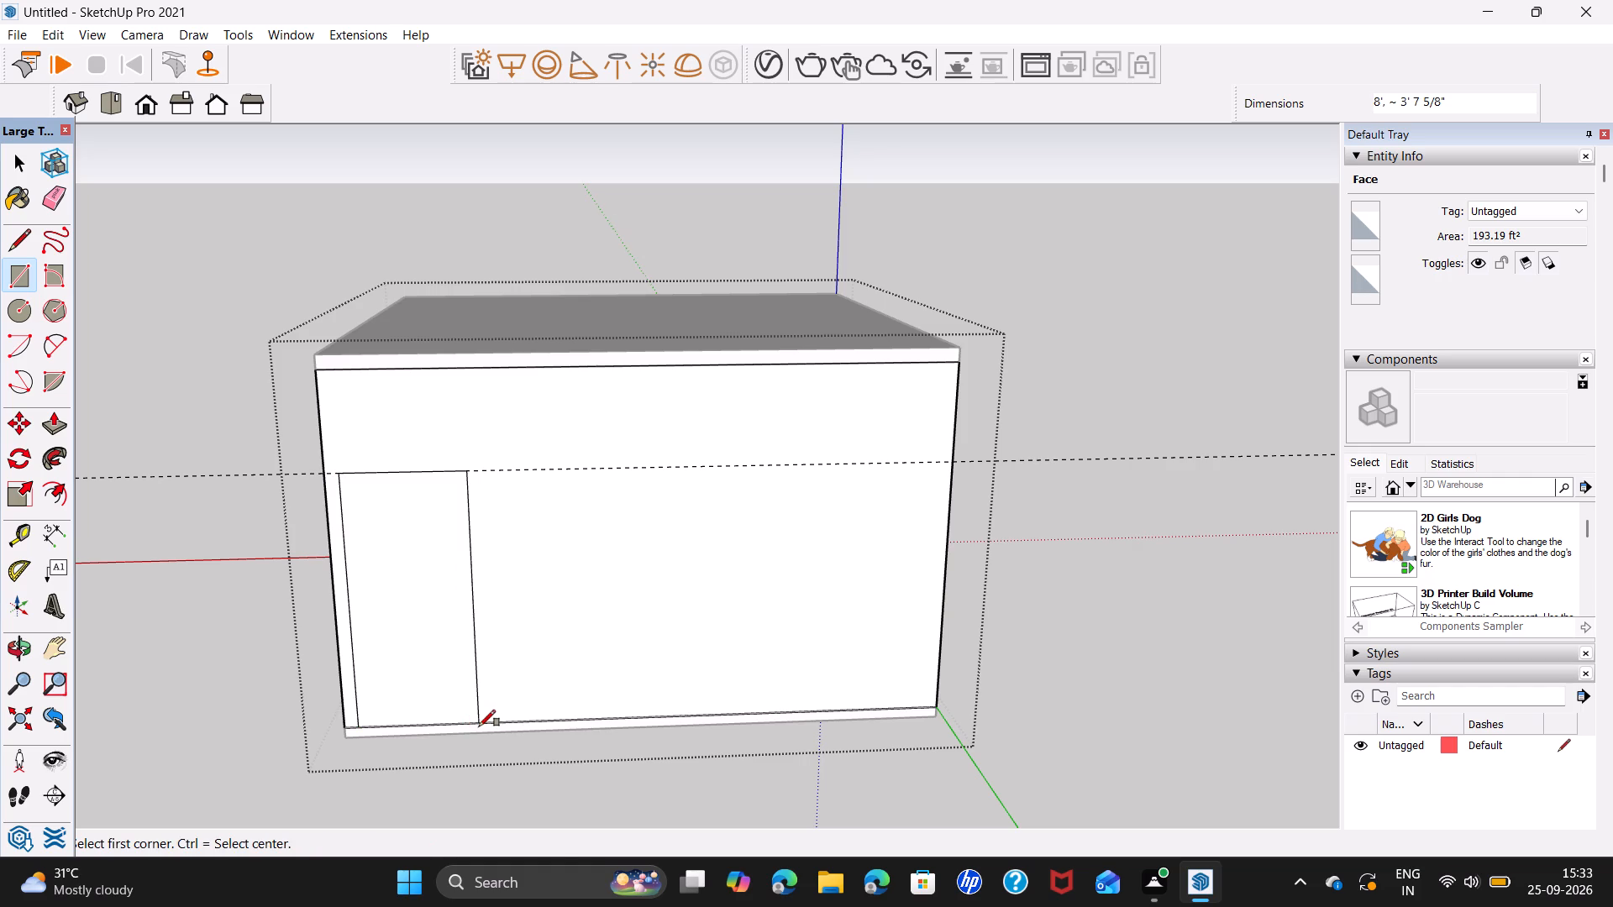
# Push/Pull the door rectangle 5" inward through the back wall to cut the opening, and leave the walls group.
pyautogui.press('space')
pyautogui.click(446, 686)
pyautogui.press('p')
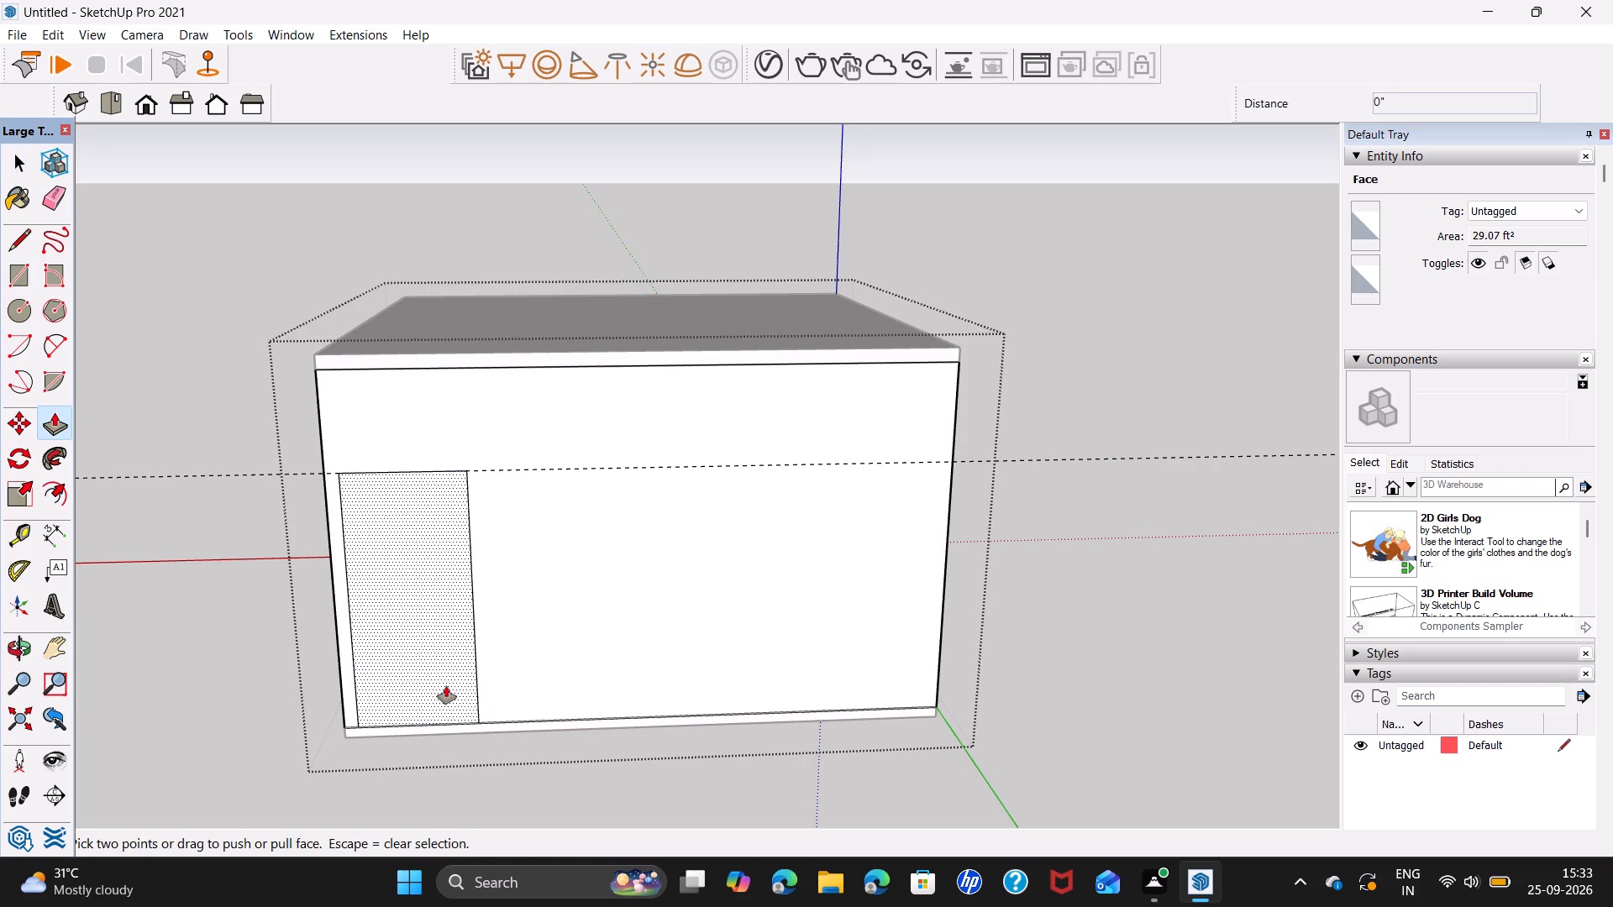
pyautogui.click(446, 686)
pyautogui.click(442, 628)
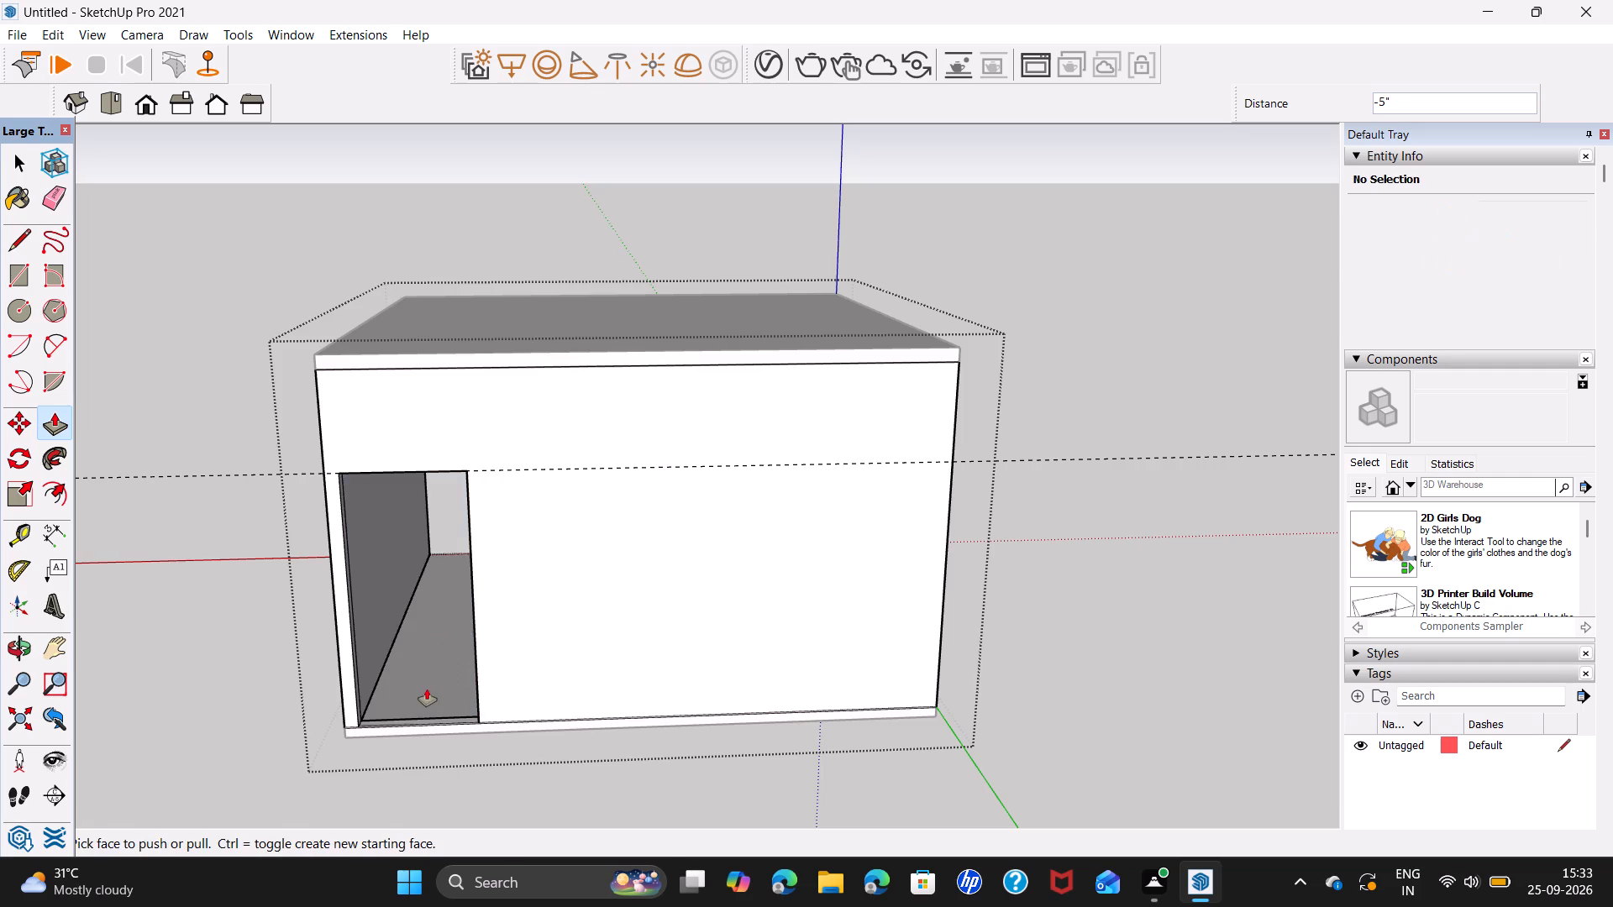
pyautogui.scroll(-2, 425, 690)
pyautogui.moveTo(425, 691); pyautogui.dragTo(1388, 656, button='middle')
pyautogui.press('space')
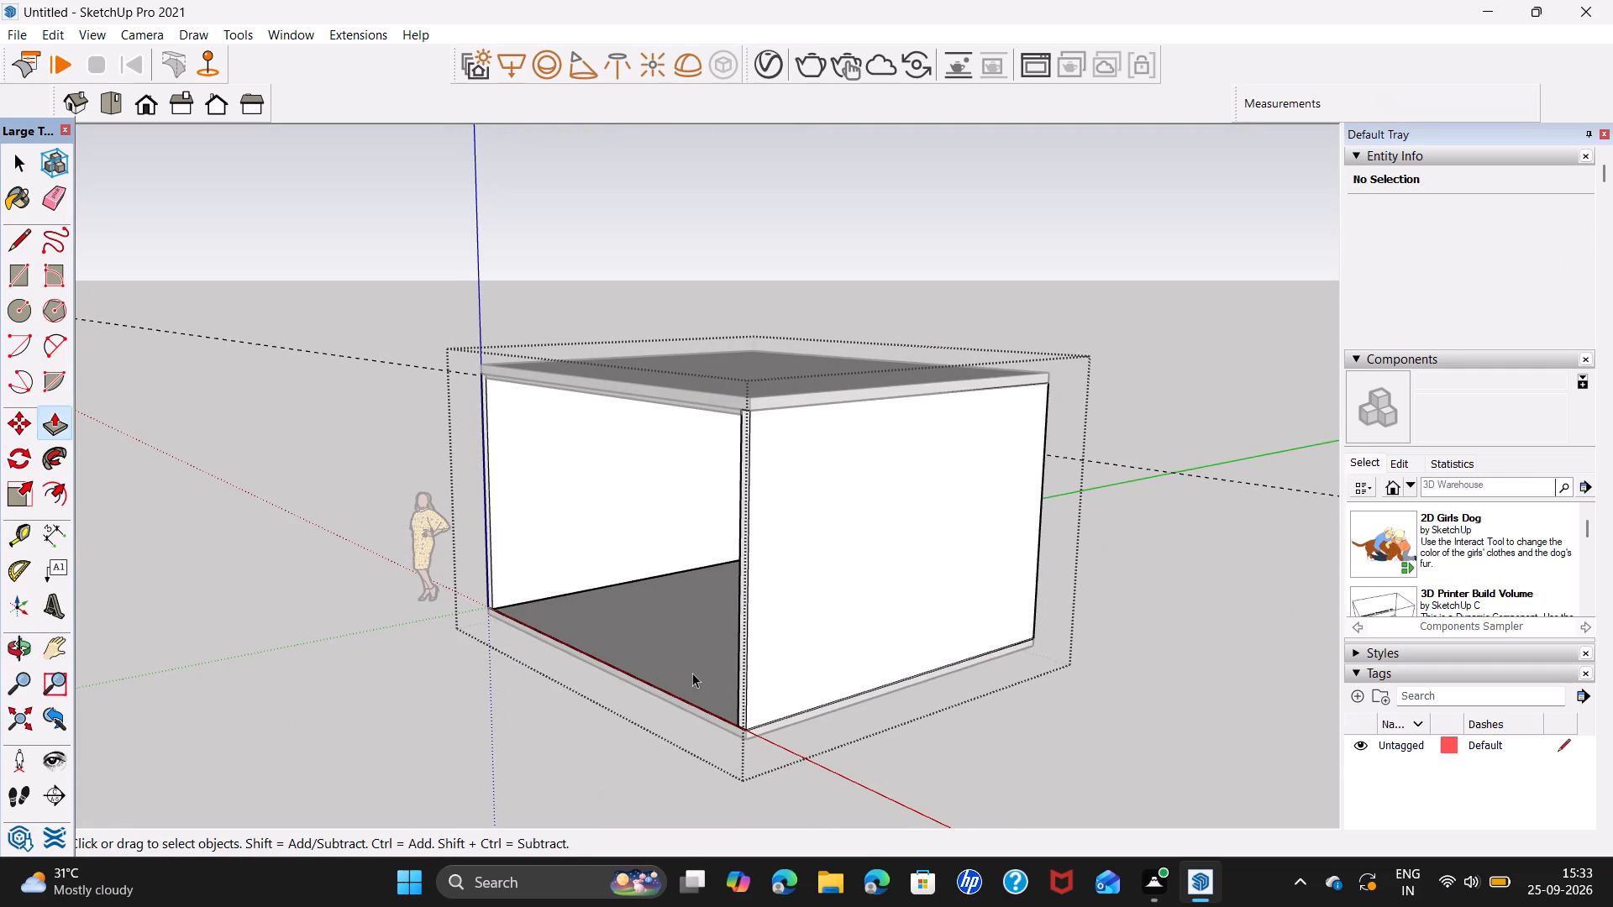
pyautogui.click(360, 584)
# Undo the door opening, its guide, the false ceiling and the ceiling slab, back to the floor and open-topped walls.
pyautogui.moveTo(464, 657); pyautogui.dragTo(824, 588, button='middle')
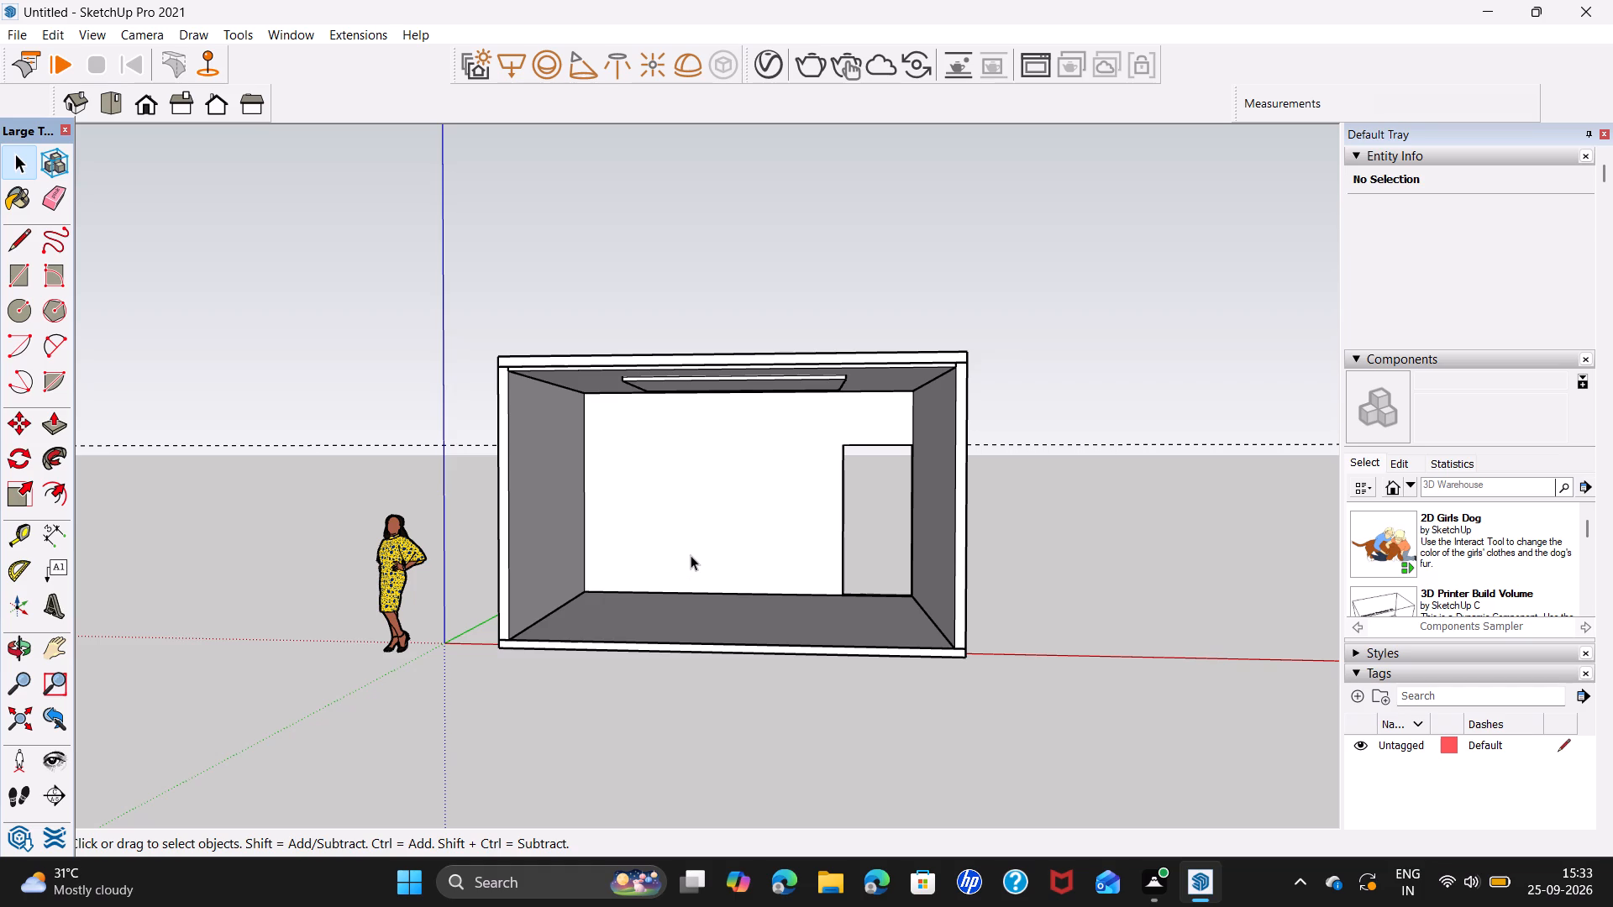
pyautogui.moveTo(696, 576); pyautogui.dragTo(685, 579, button='middle')
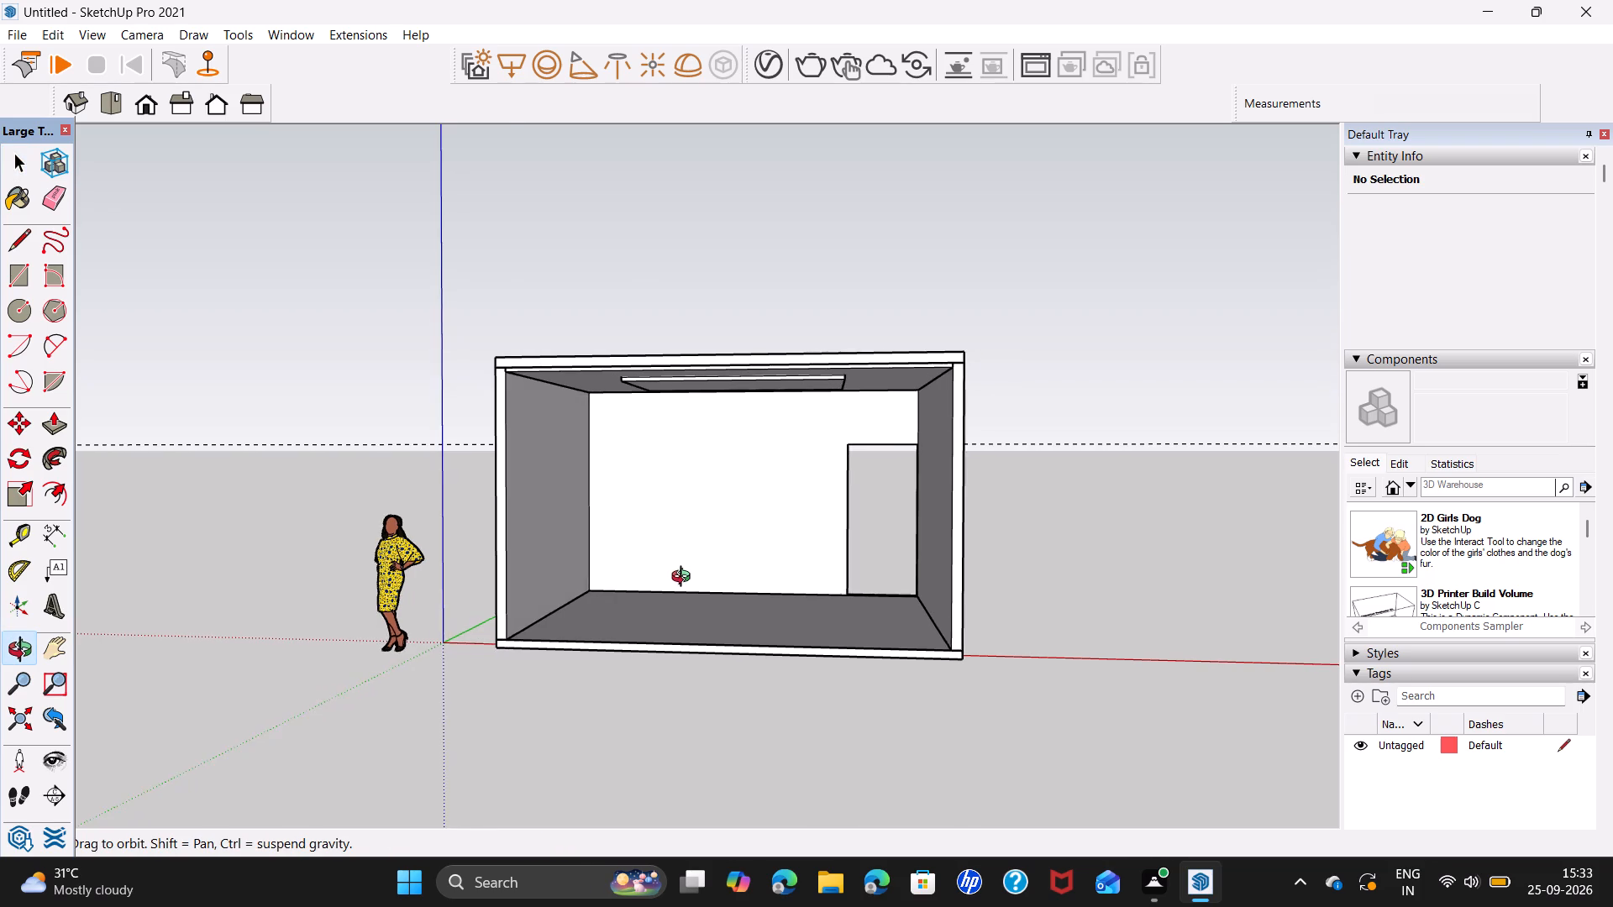
pyautogui.moveTo(685, 579); pyautogui.dragTo(757, 590, button='middle')
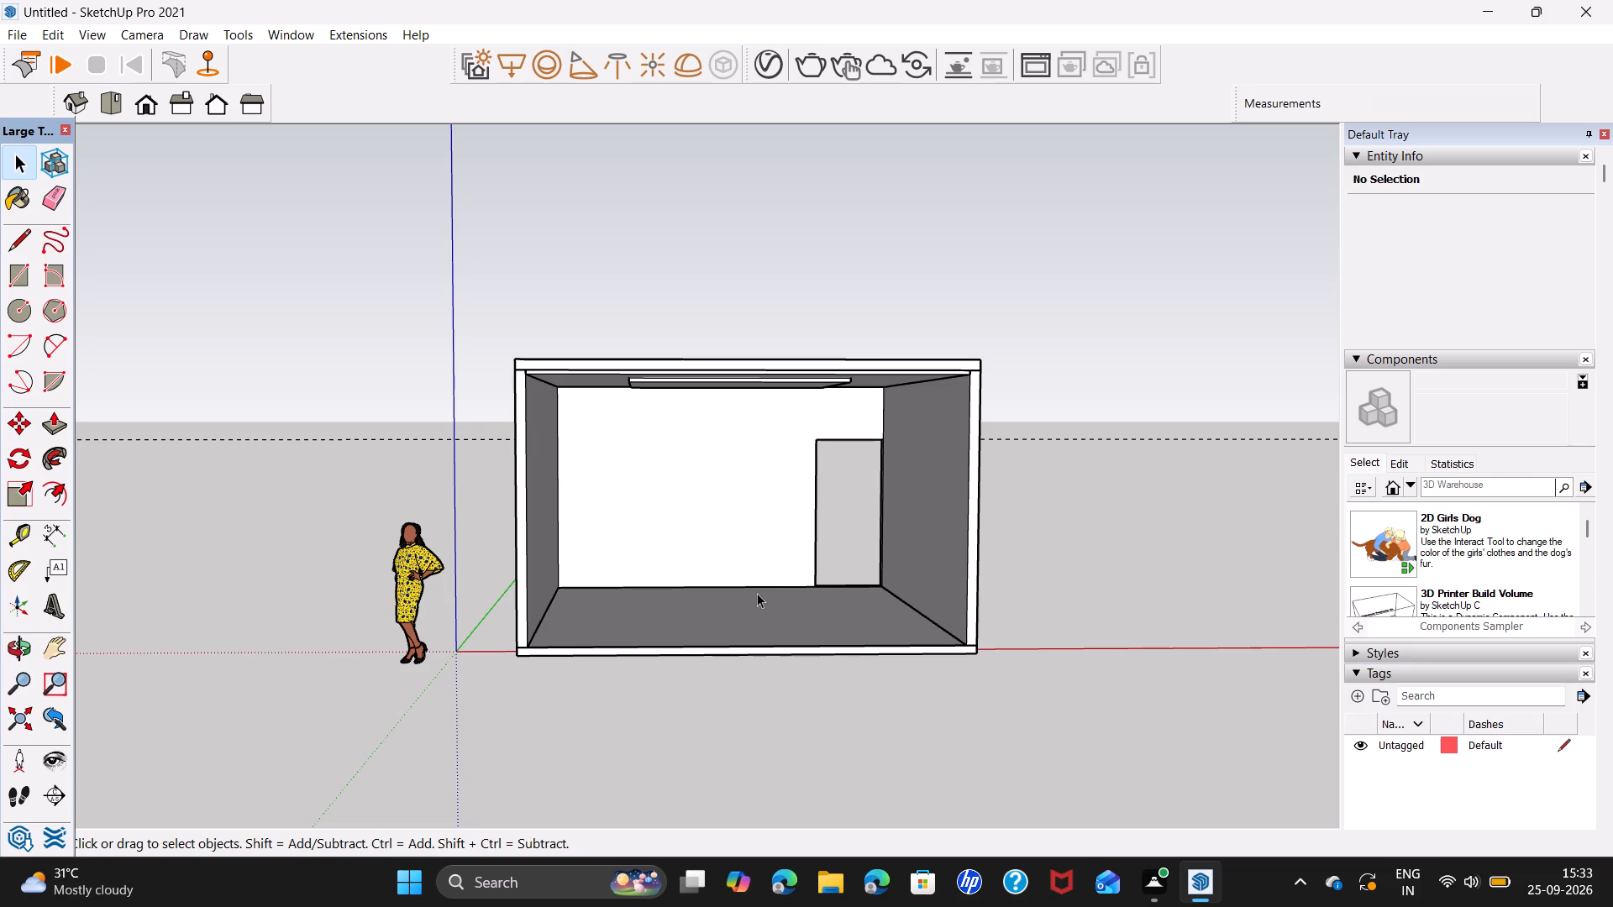
pyautogui.hotkey('ctrl', 'x')
pyautogui.press('z')
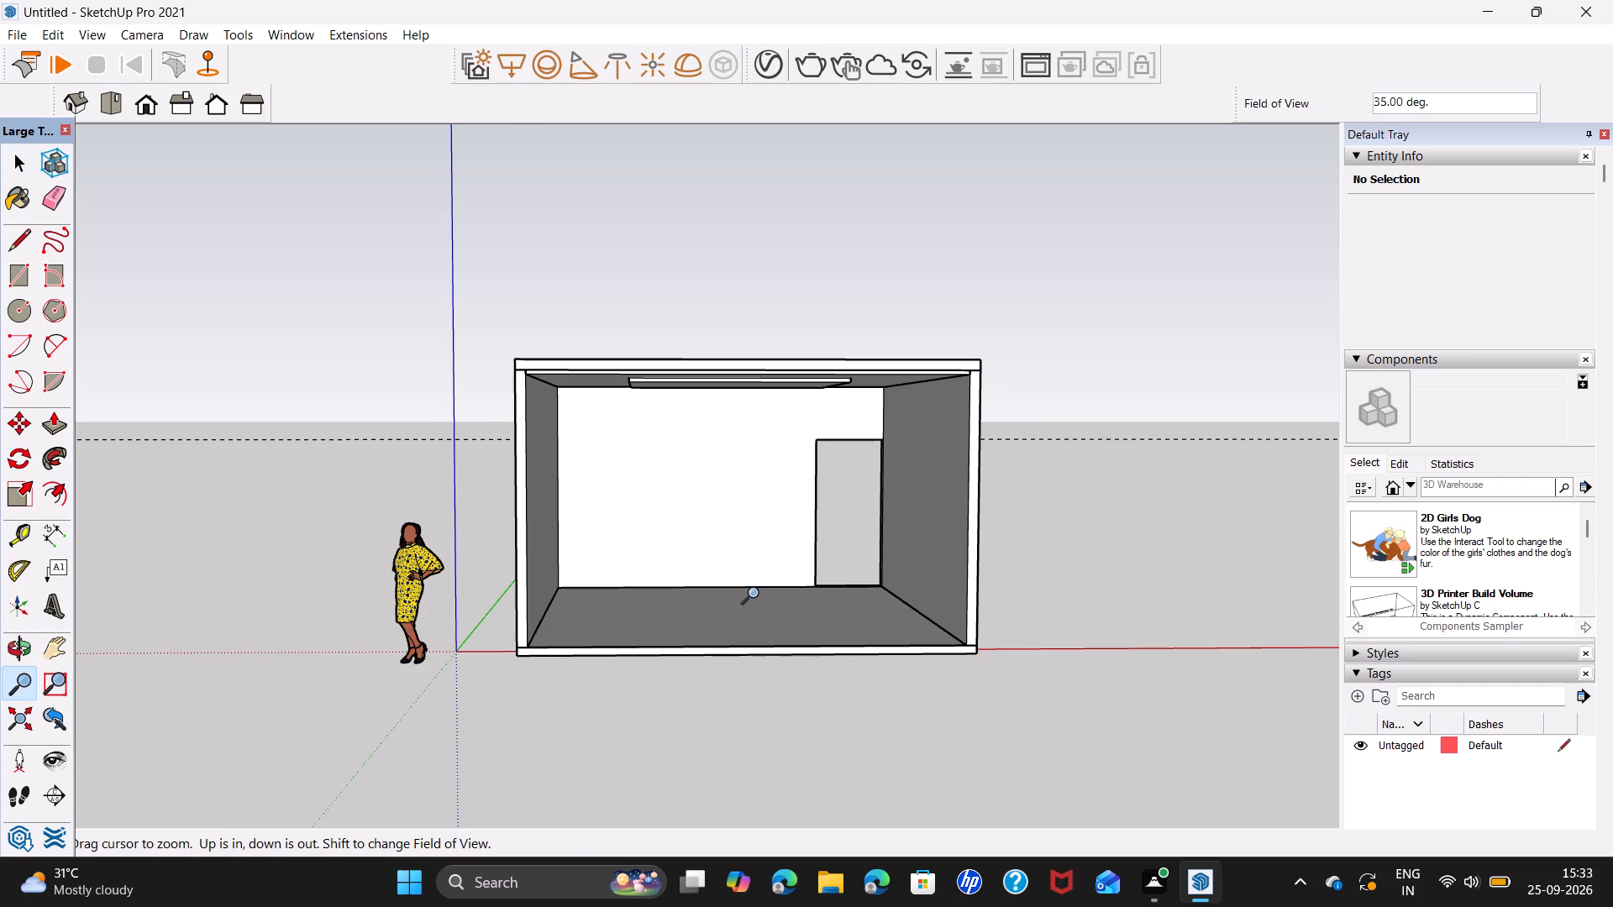
pyautogui.hotkey('ctrl', 'z')
pyautogui.hotkey('ctrl', 'z')
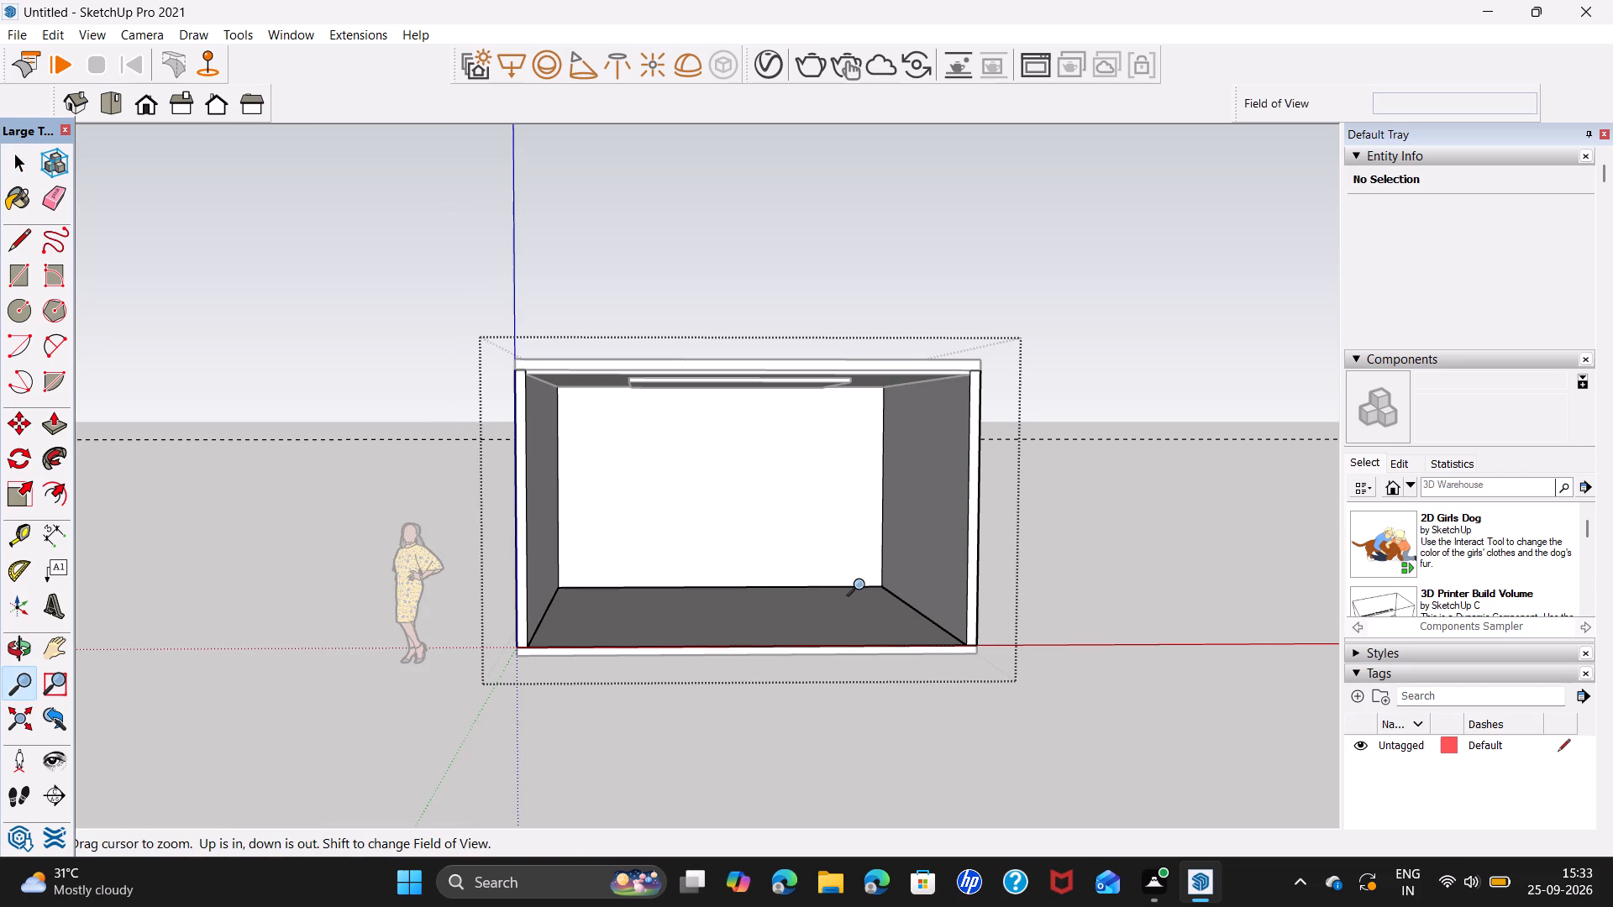
pyautogui.hotkey('ctrl', 'z')
pyautogui.hotkey('ctrl', 'z')
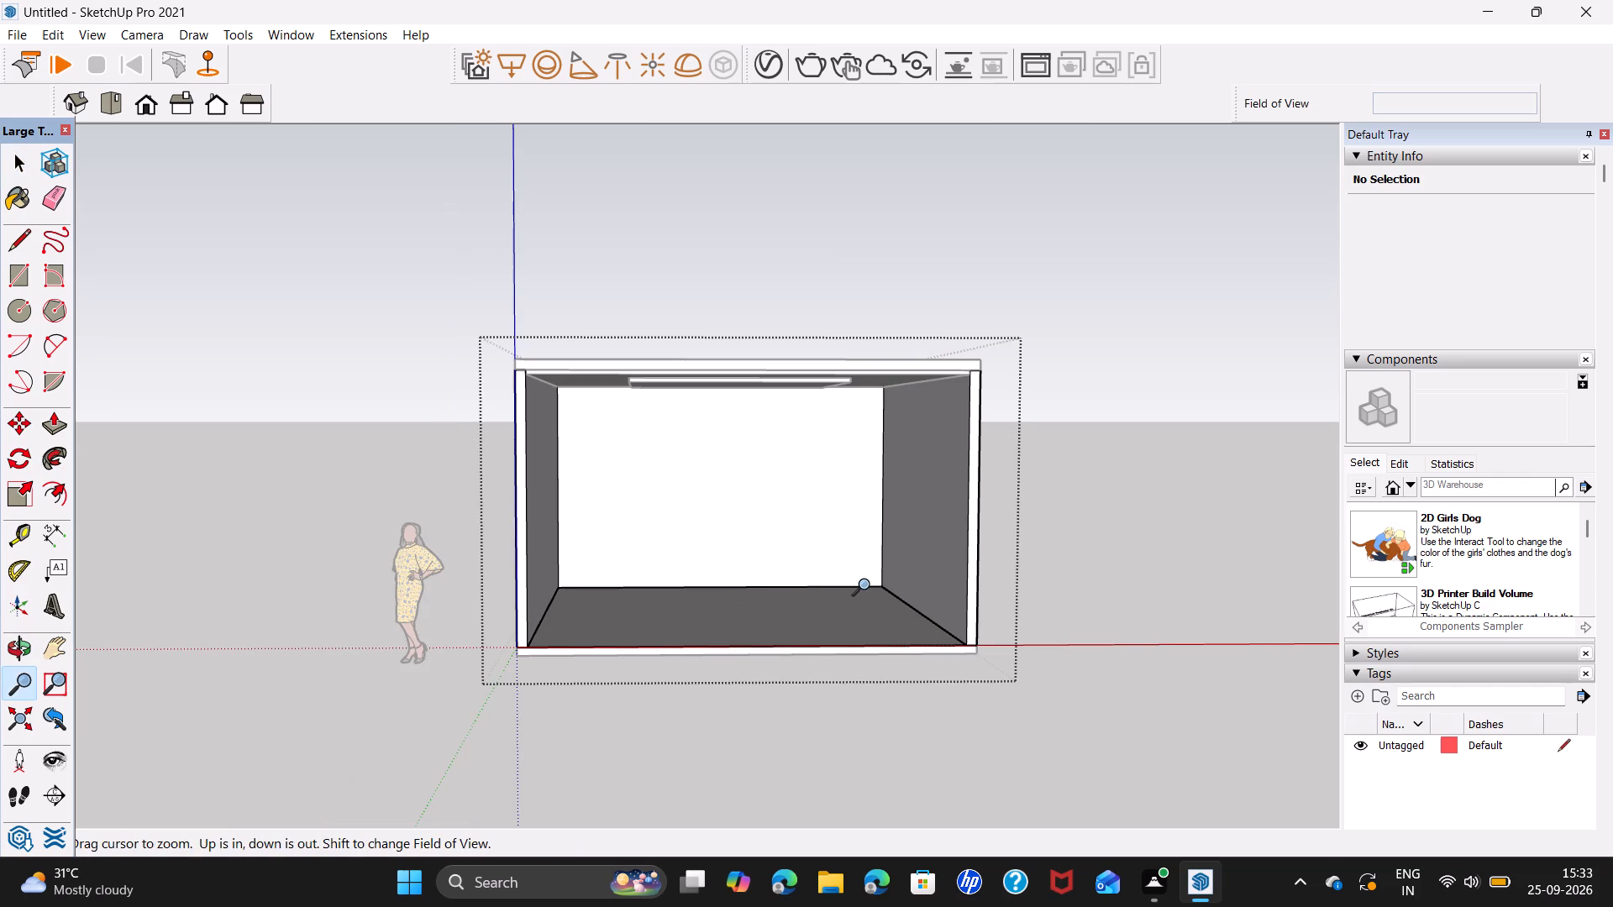
pyautogui.hotkey('ctrl', 'z')
pyautogui.hotkey('ctrl', 'z')
pyautogui.hotkey('ctrl', 'z')
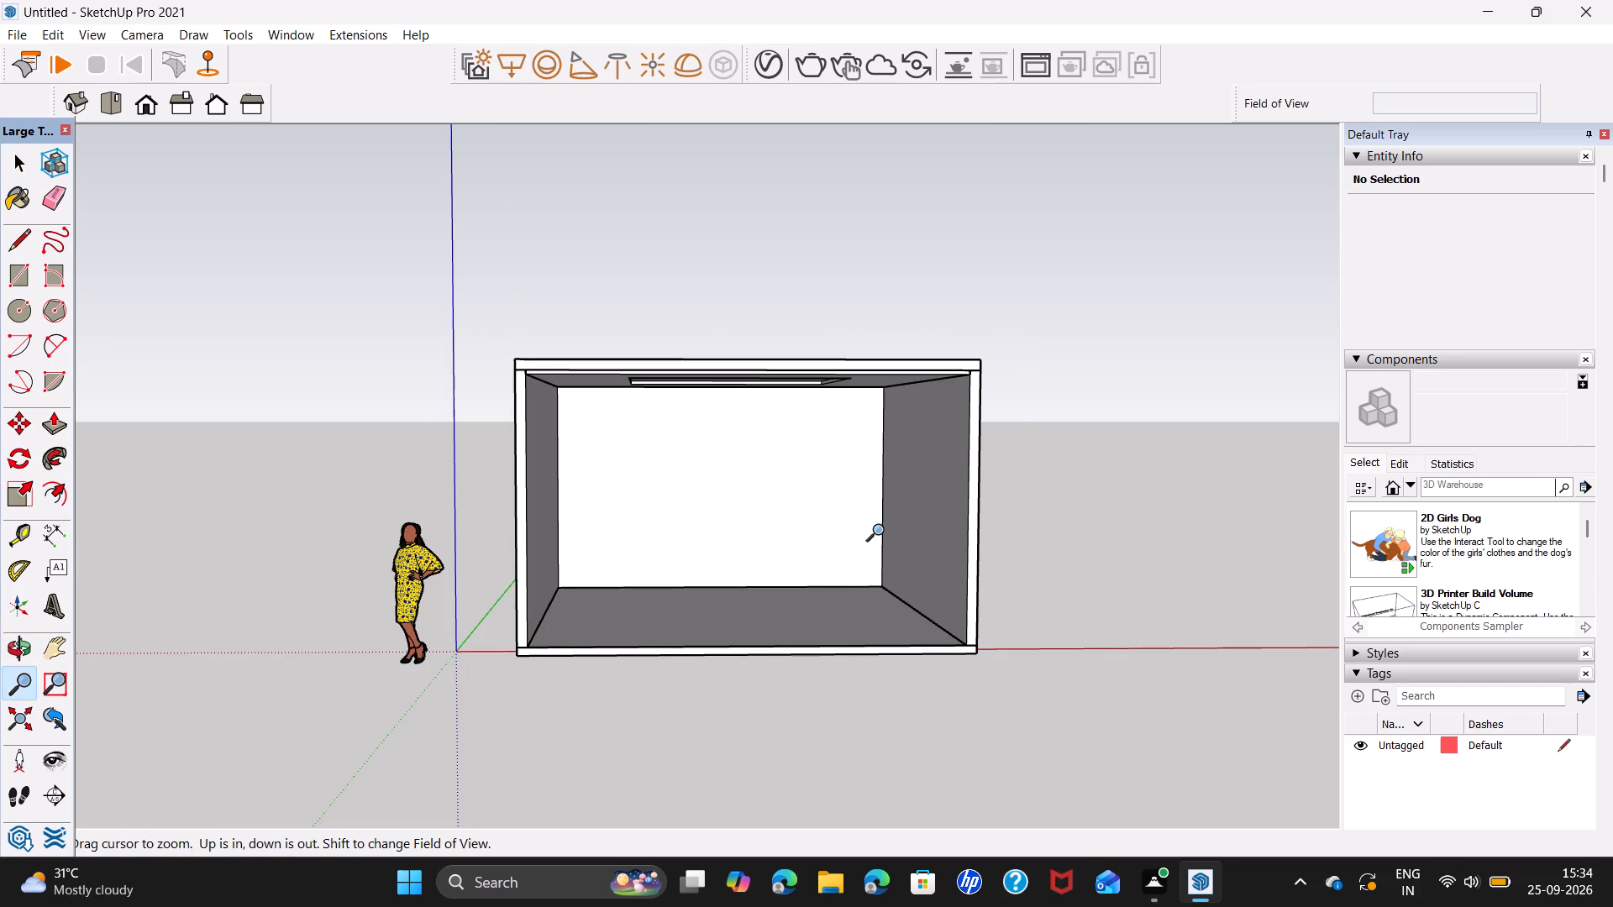
pyautogui.hotkey('ctrl', 'z')
pyautogui.hotkey('ctrl', 'z')
pyautogui.hotkey('ctrl', 'z')
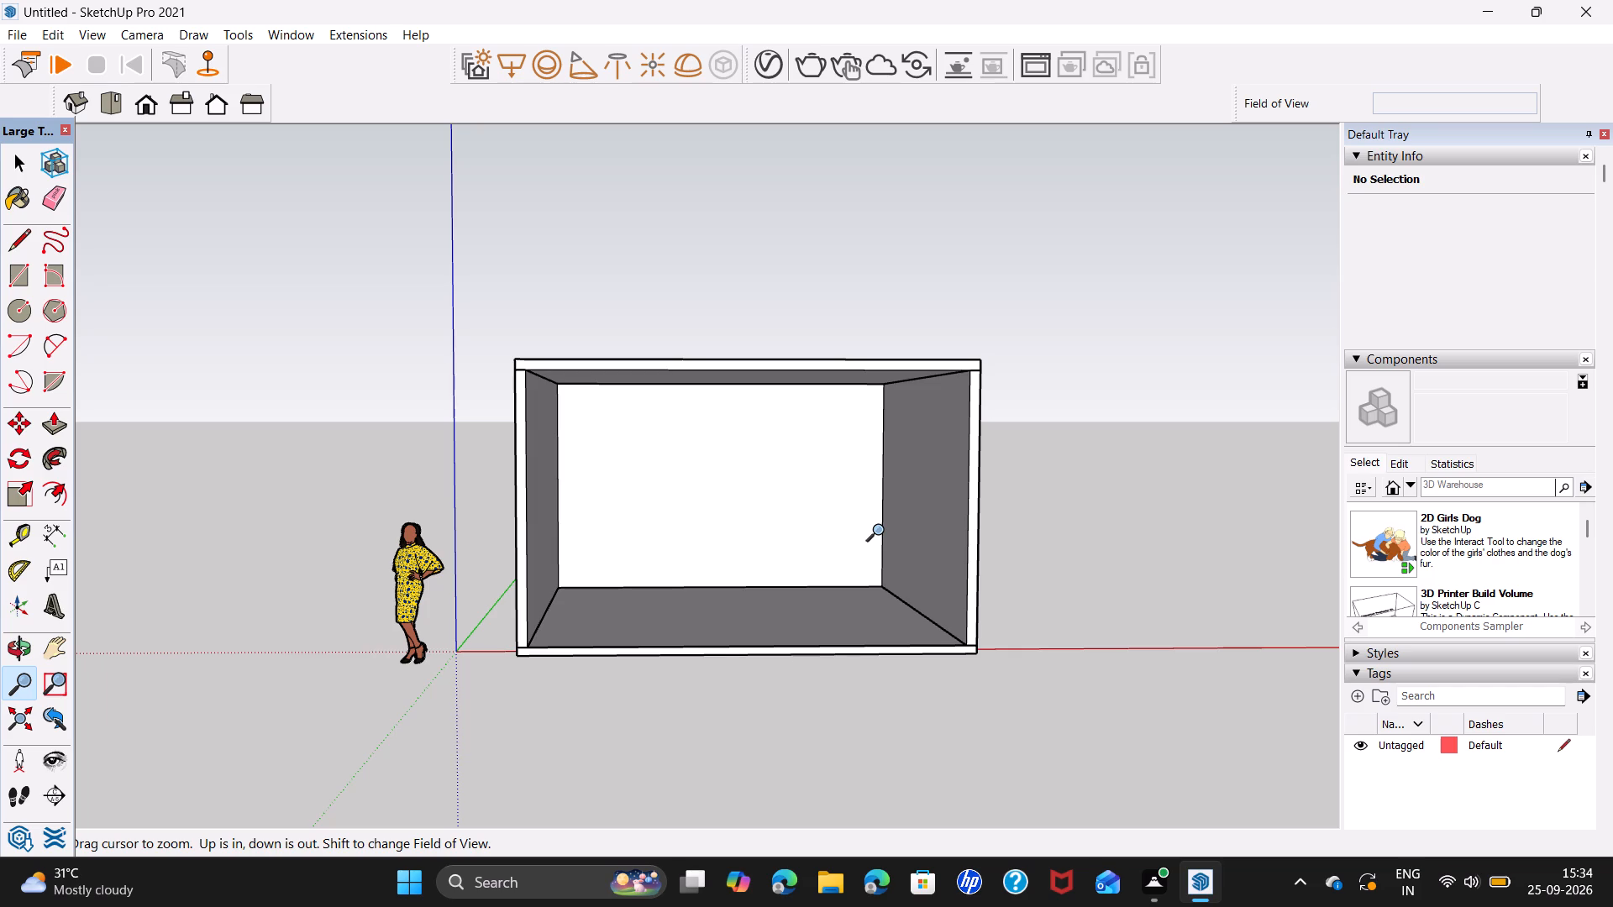
pyautogui.hotkey('ctrl', 'z')
pyautogui.hotkey('ctrl', 'z')
pyautogui.hotkey('ctrl', 'z')
pyautogui.hotkey('ctrl', 'z')
pyautogui.hotkey('ctrl', 'z')
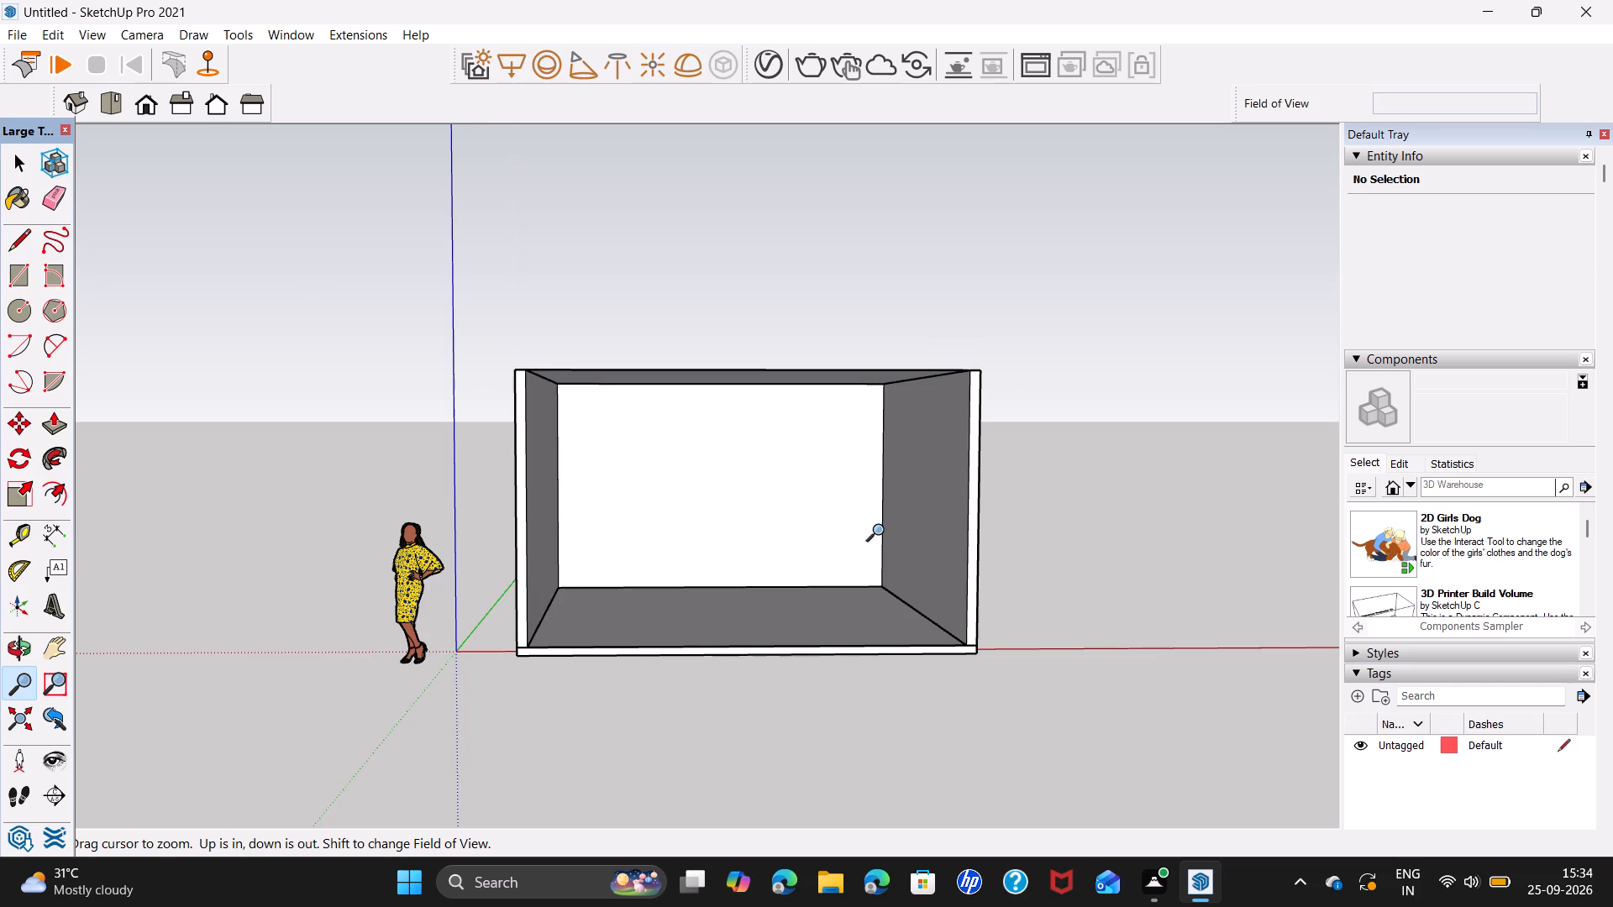
pyautogui.hotkey('ctrl', 'z')
# Draw a rectangle about 2' 2" high and 16' long along the right side wall's inner face, just below its top edge.
pyautogui.moveTo(884, 532); pyautogui.dragTo(1027, 633, button='middle')
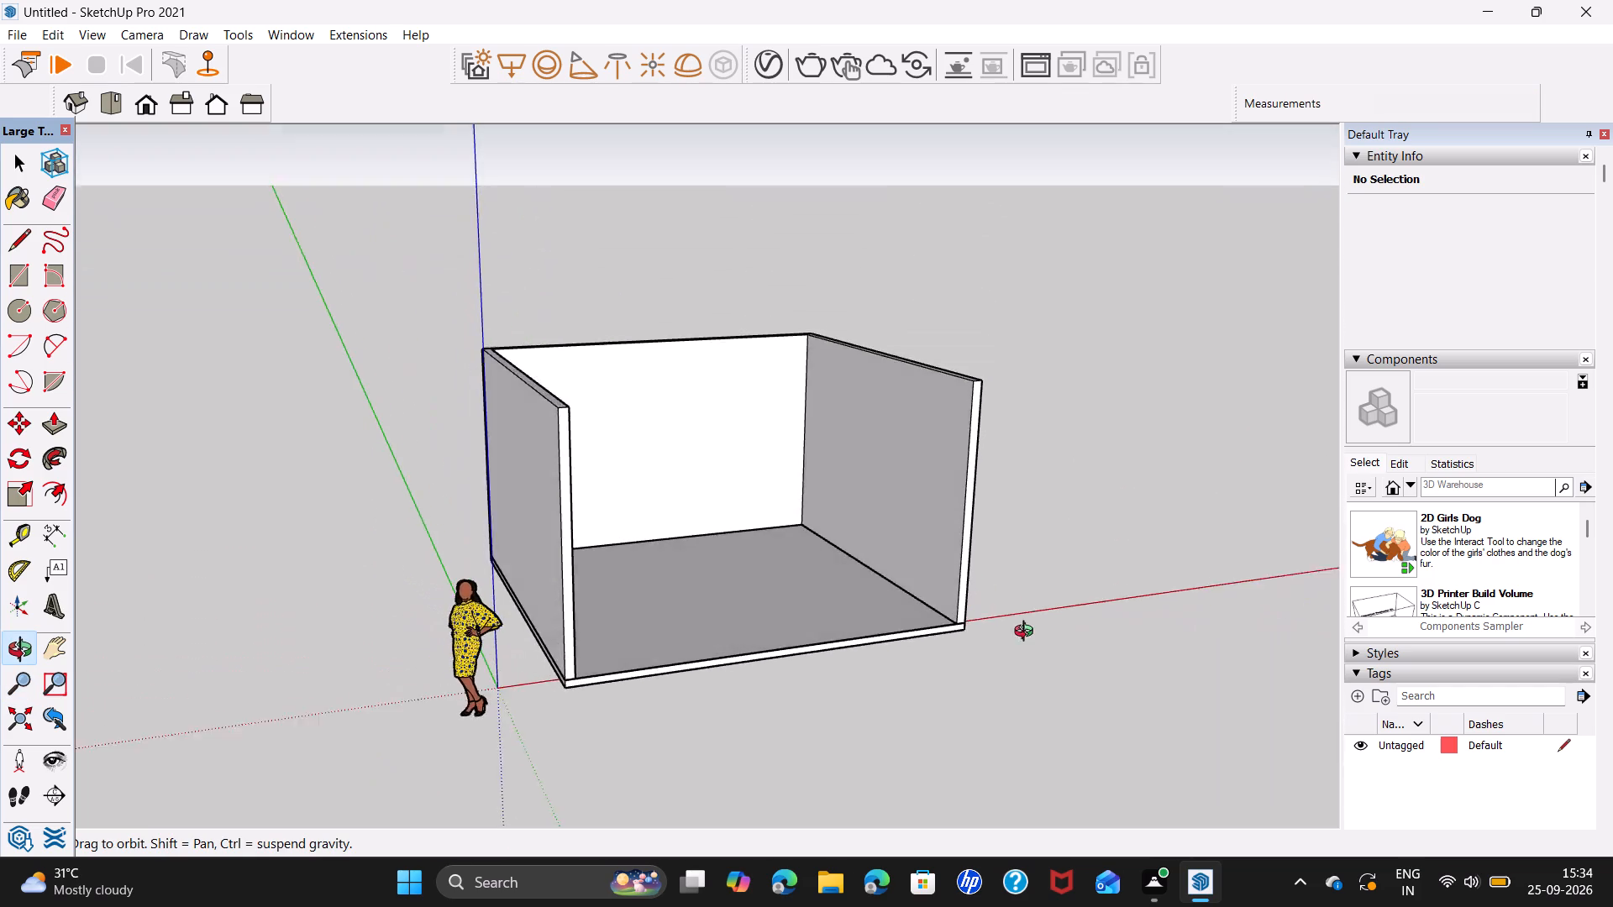
pyautogui.moveTo(1027, 633); pyautogui.dragTo(1216, 672, button='middle')
pyautogui.press('space')
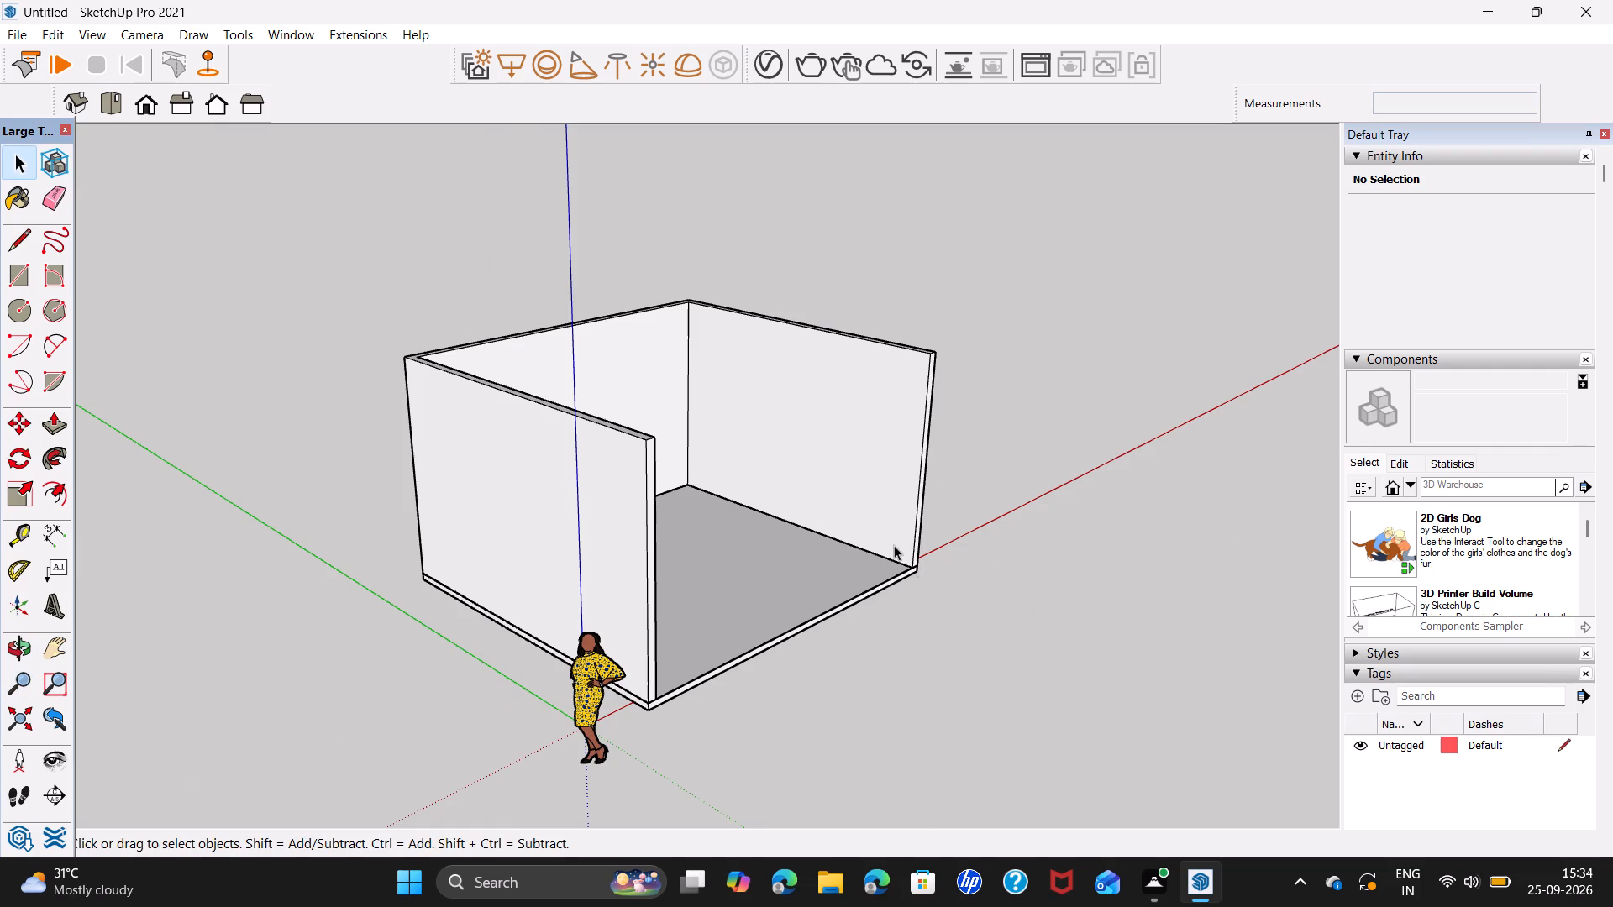
pyautogui.scroll(6, 890, 539)
pyautogui.click(904, 532)
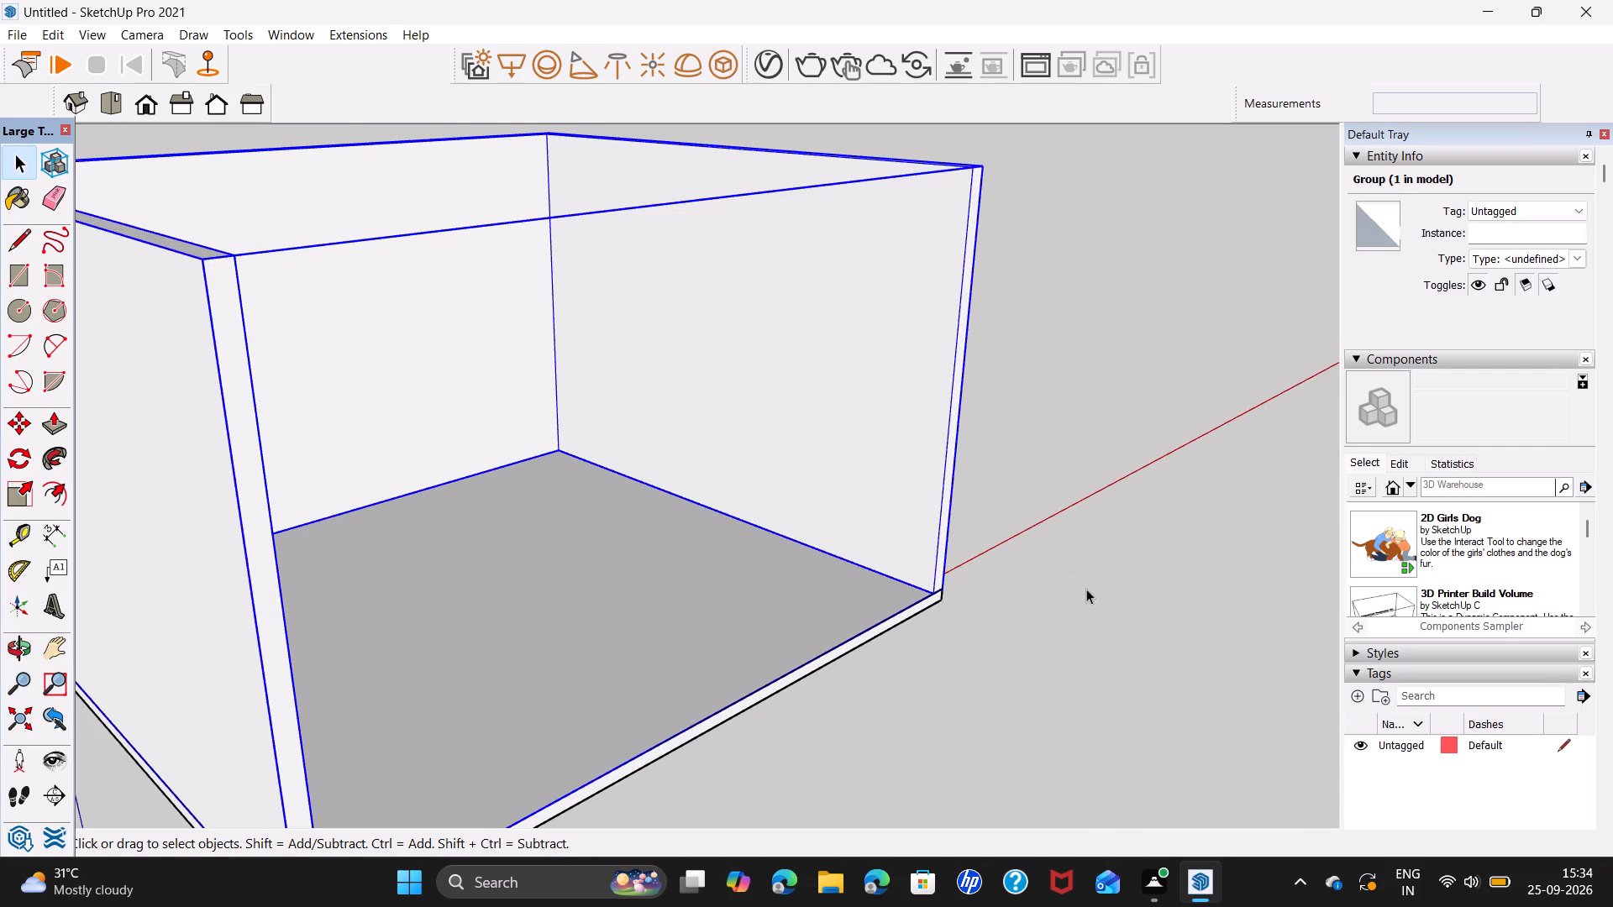
pyautogui.click(1086, 589)
pyautogui.moveTo(836, 558); pyautogui.dragTo(822, 550, button='middle')
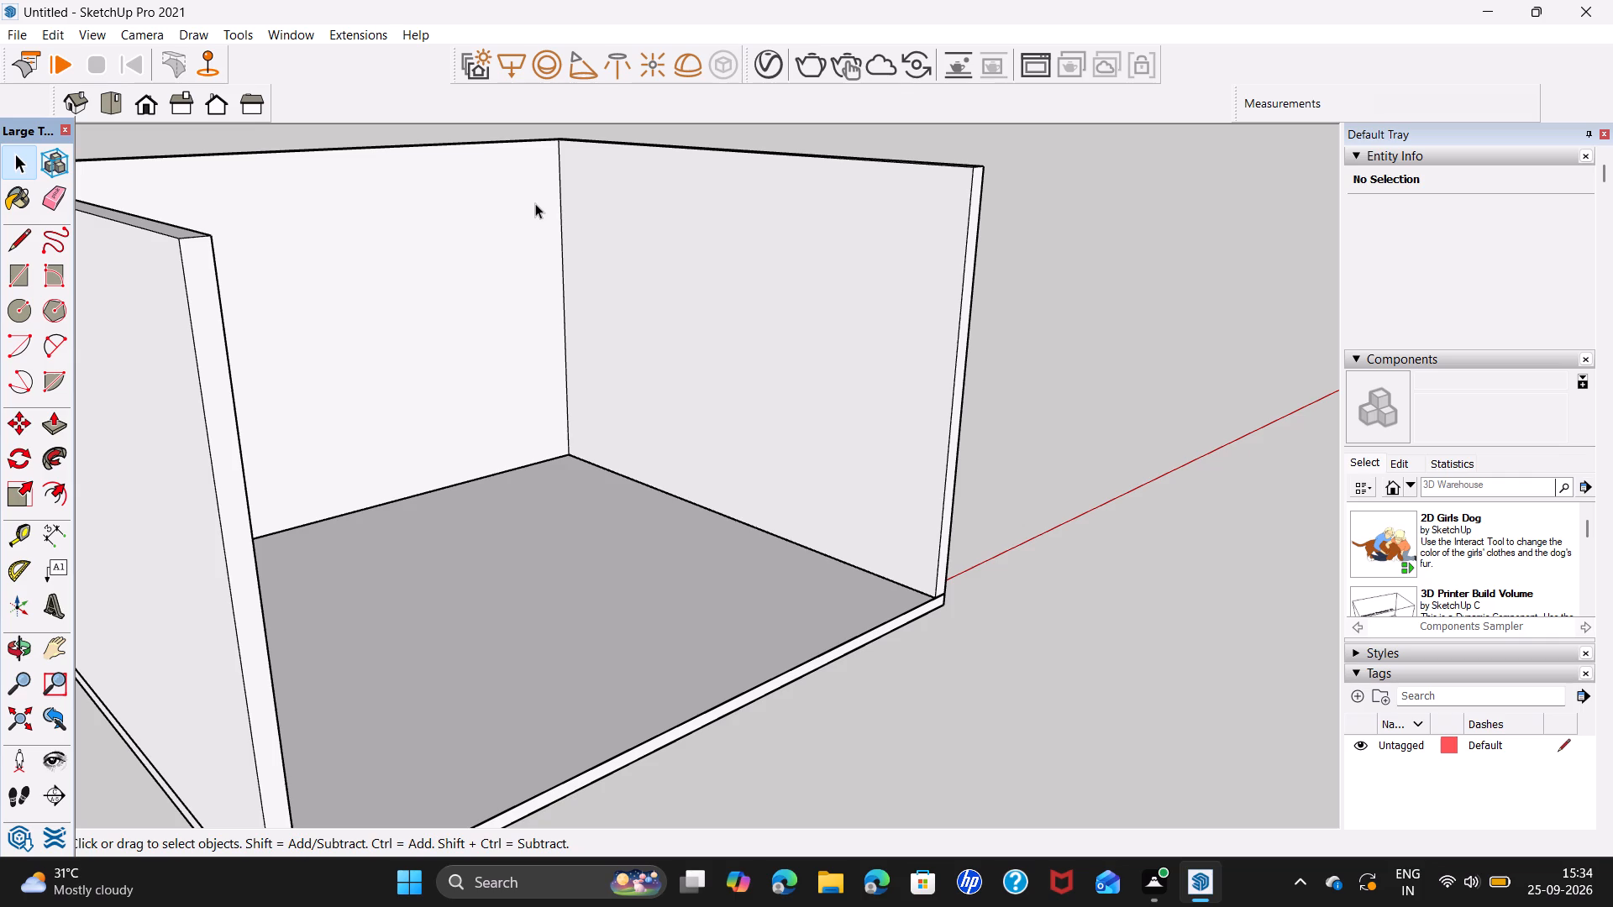
pyautogui.press('r')
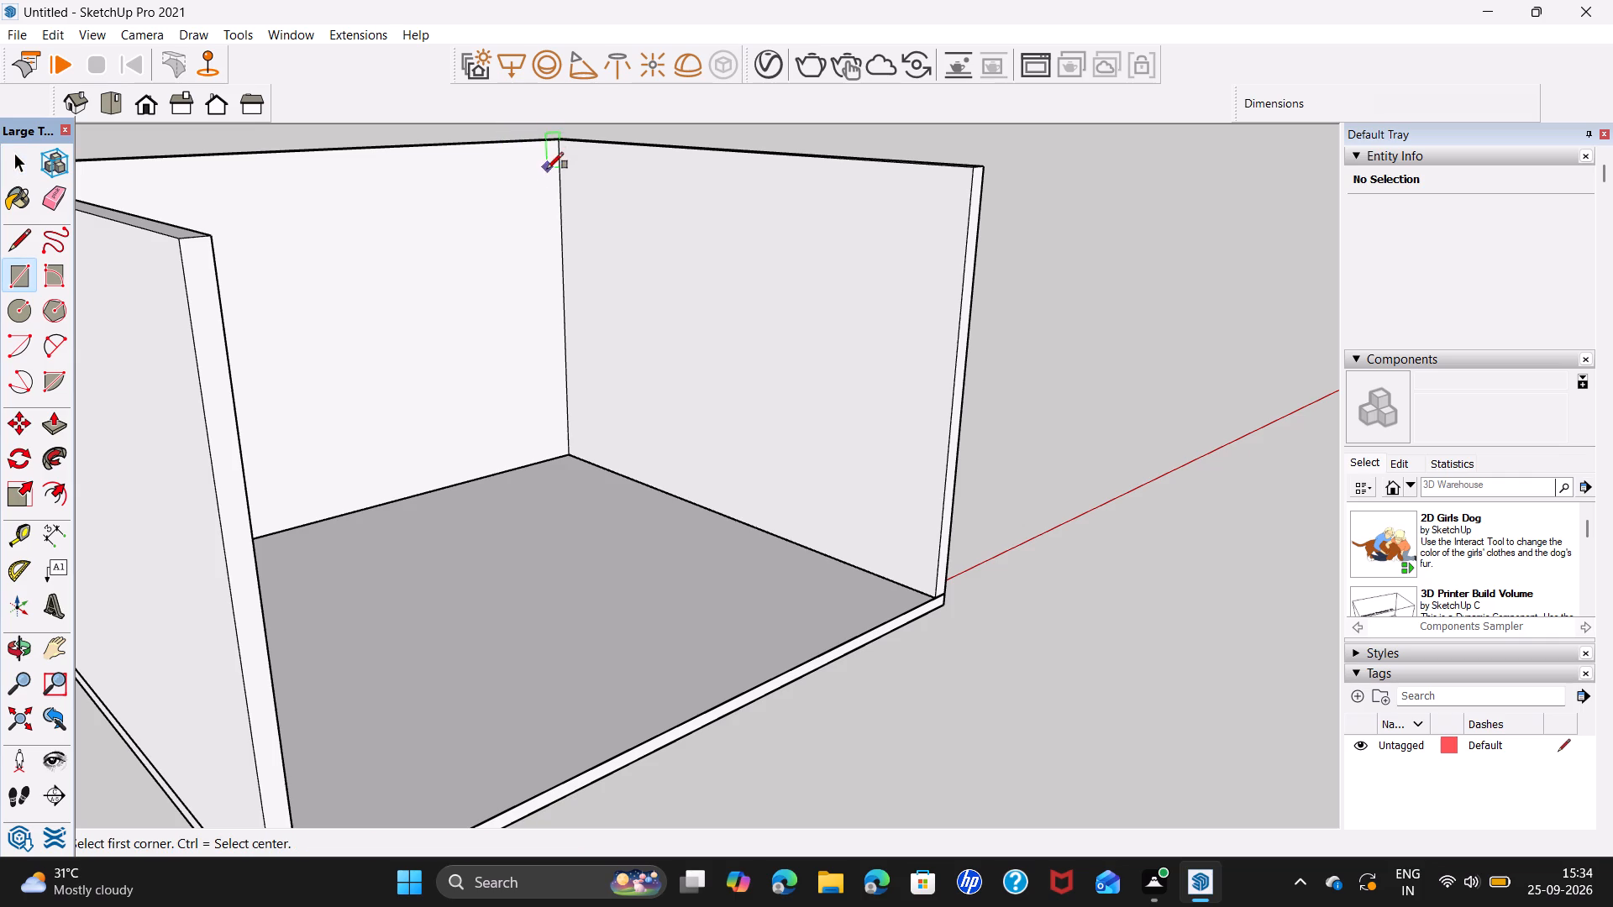
pyautogui.click(558, 153)
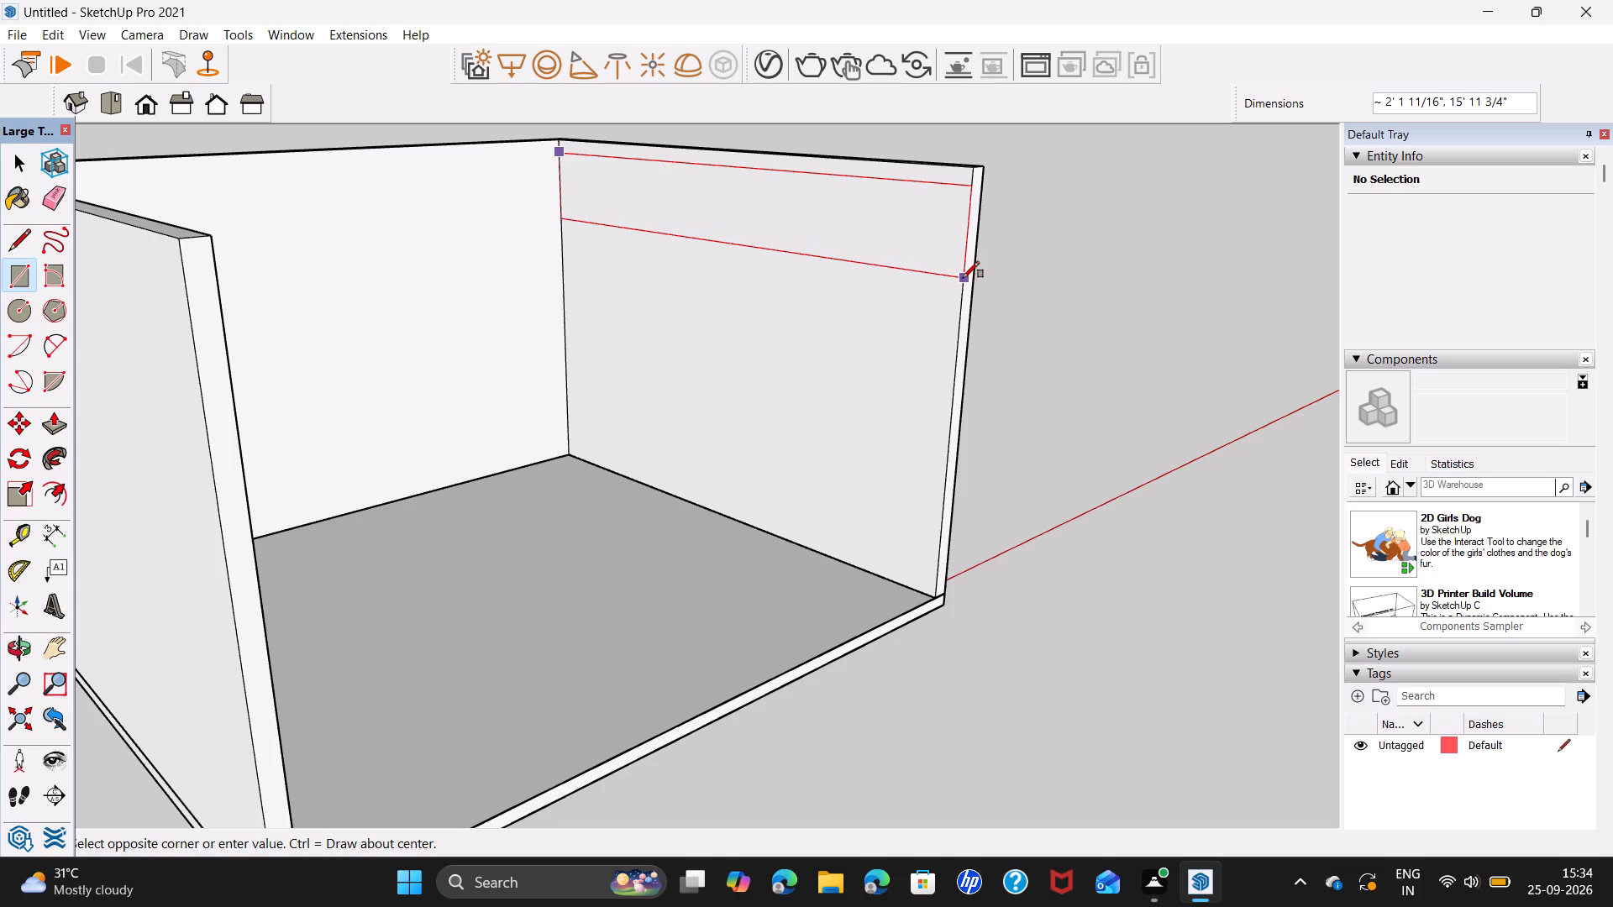
pyautogui.click(963, 278)
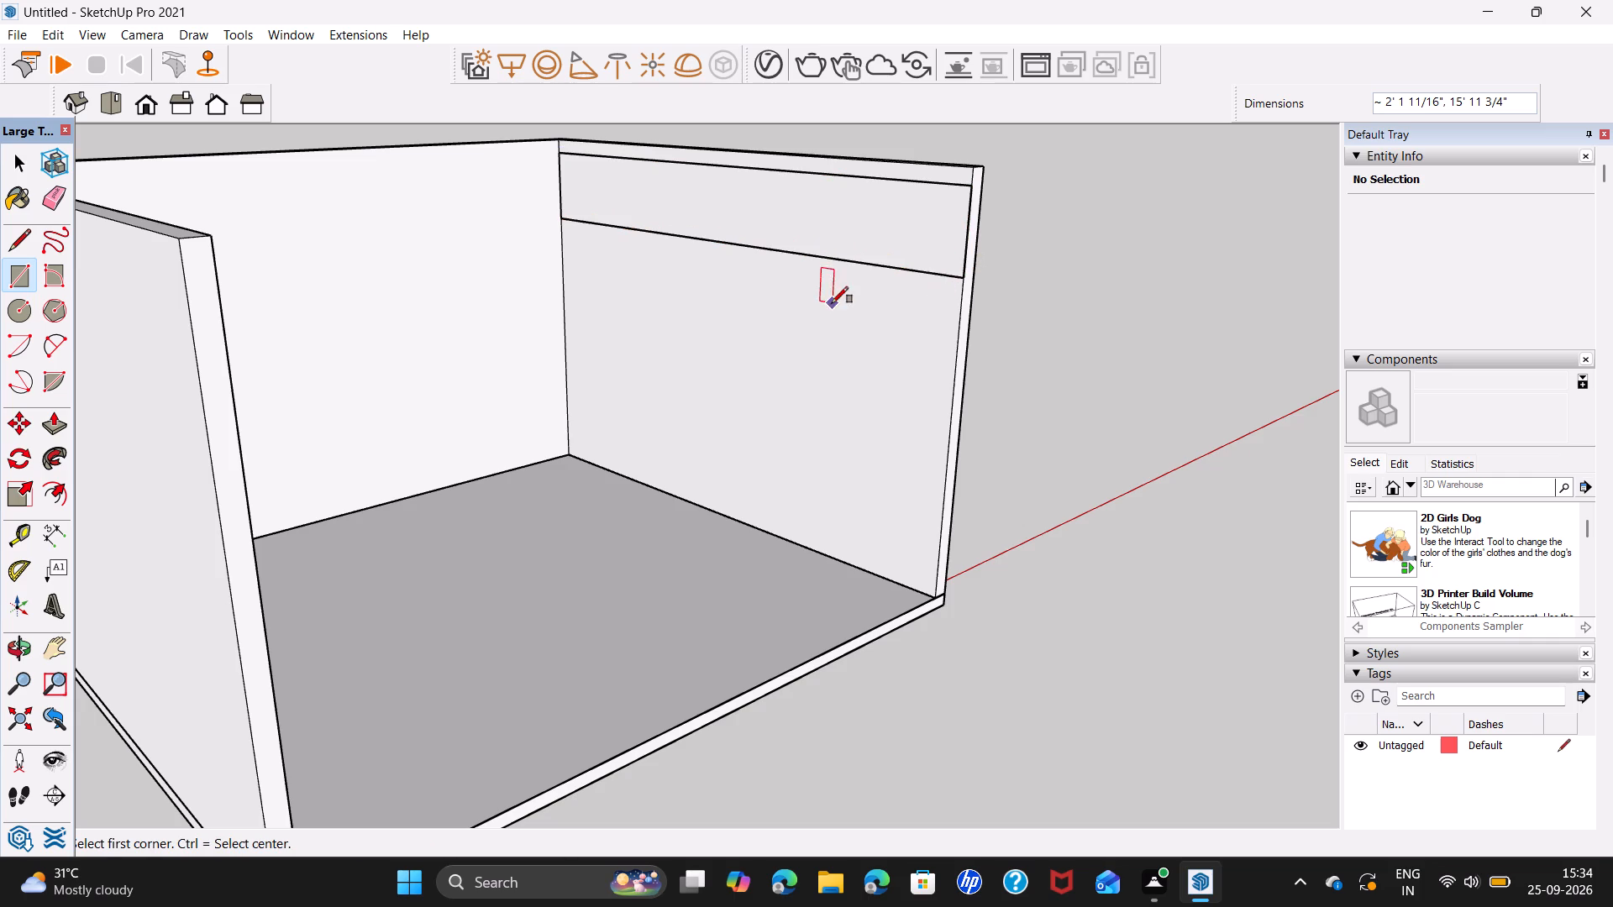
# Push/Pull the rectangle on the right side wall 2' into the room to form the overhead cupboard block.
pyautogui.press('space')
pyautogui.click(879, 236)
pyautogui.press('p')
pyautogui.click(880, 236)
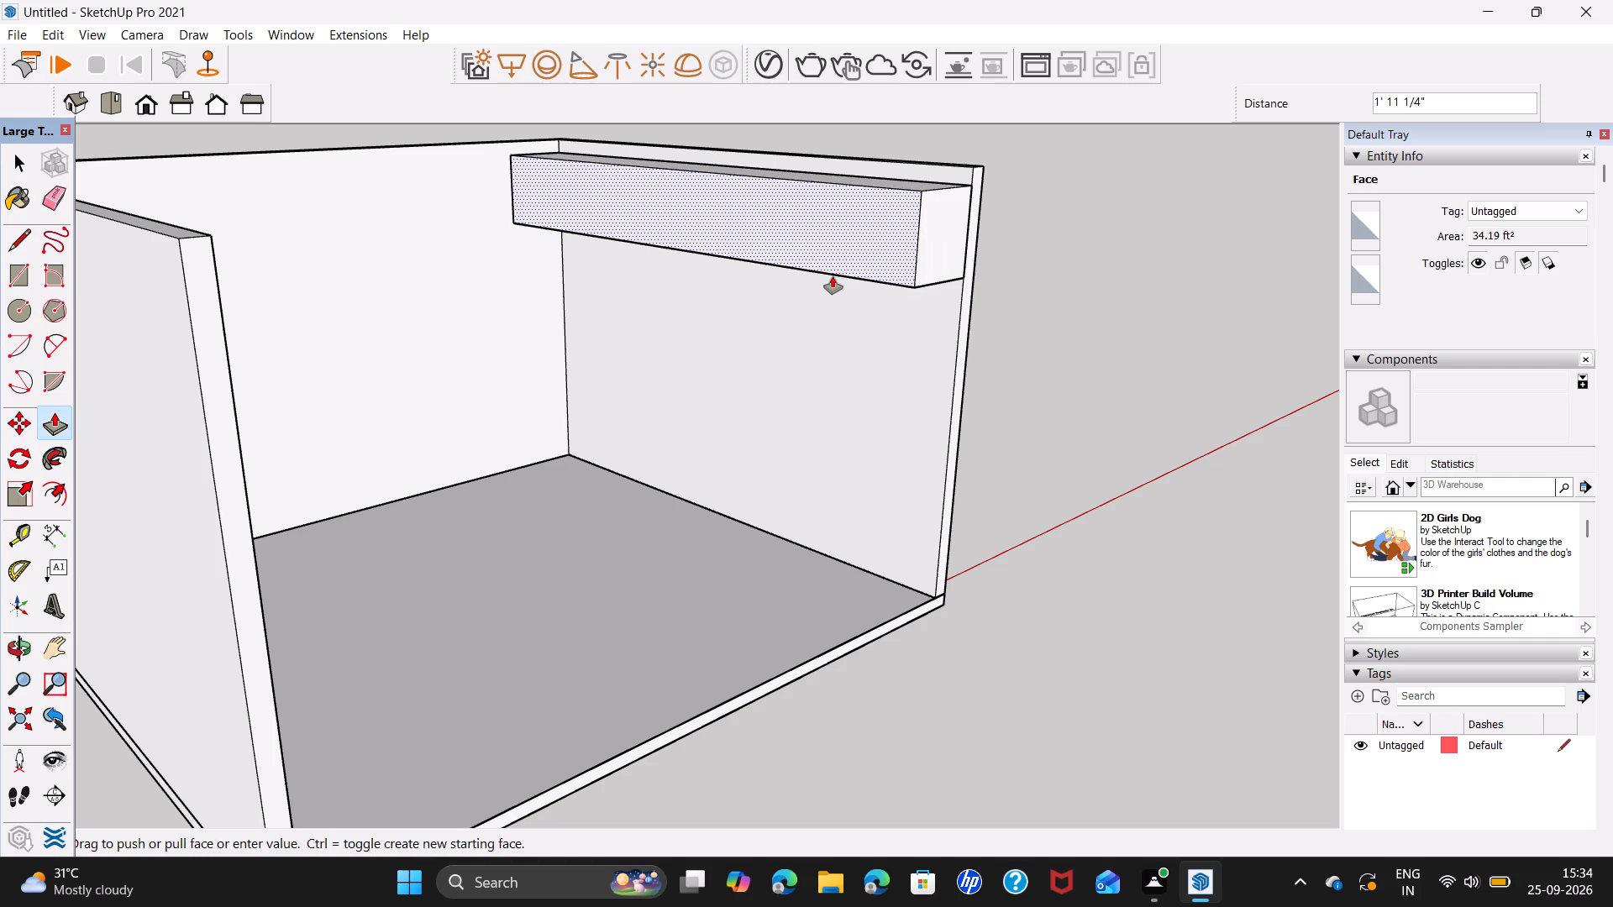
pyautogui.press('2')
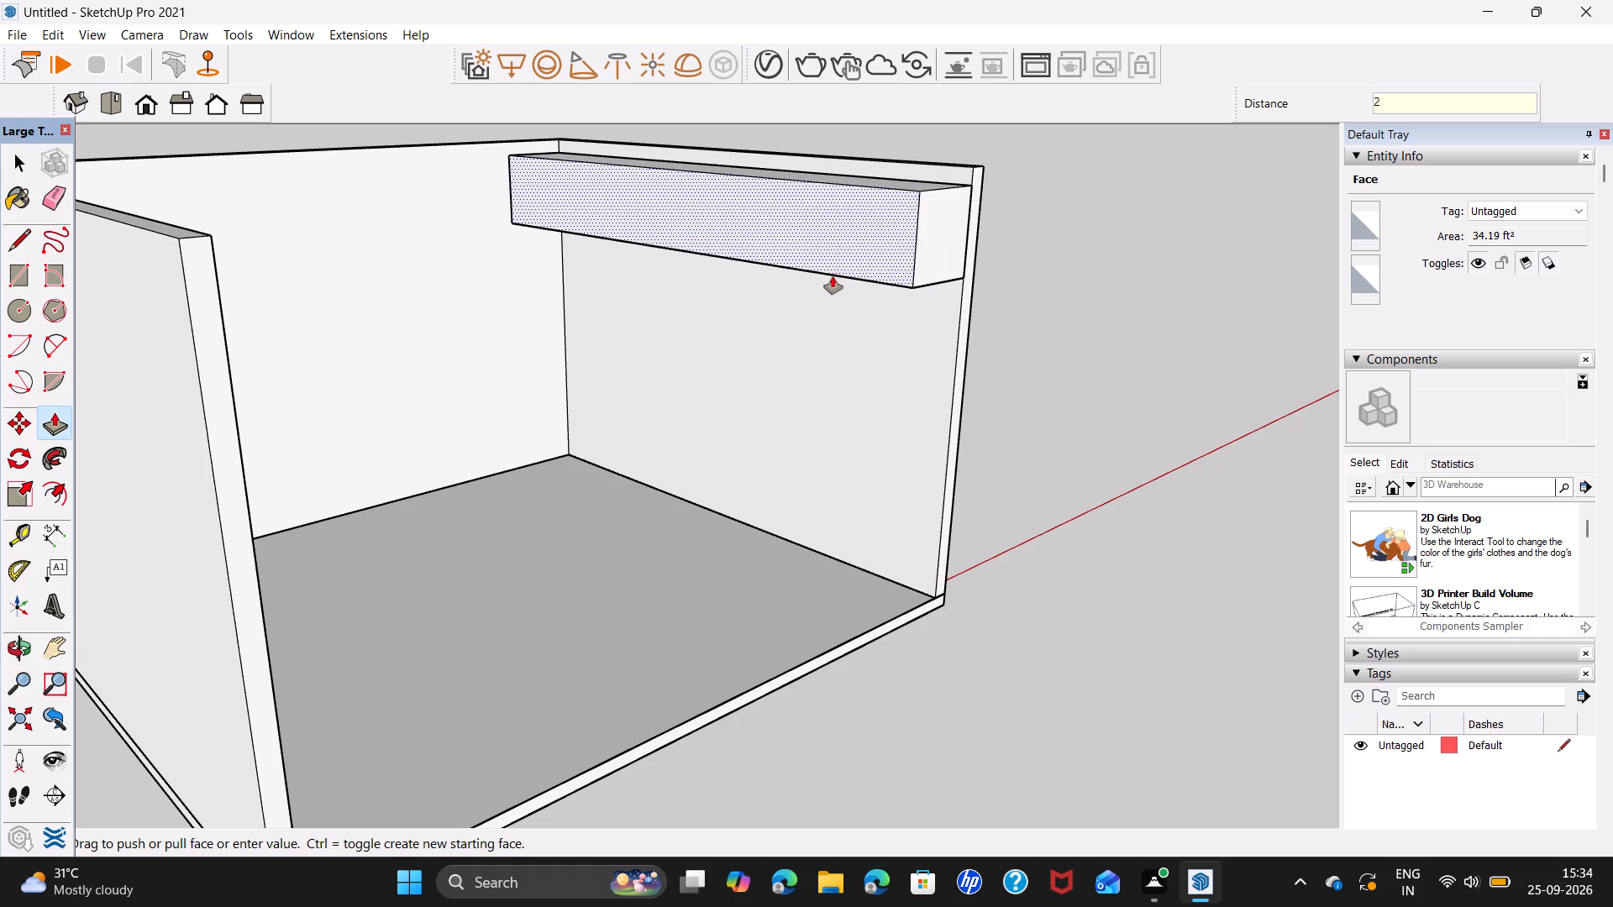
pyautogui.press("'")
pyautogui.press('Return')
pyautogui.press('space')
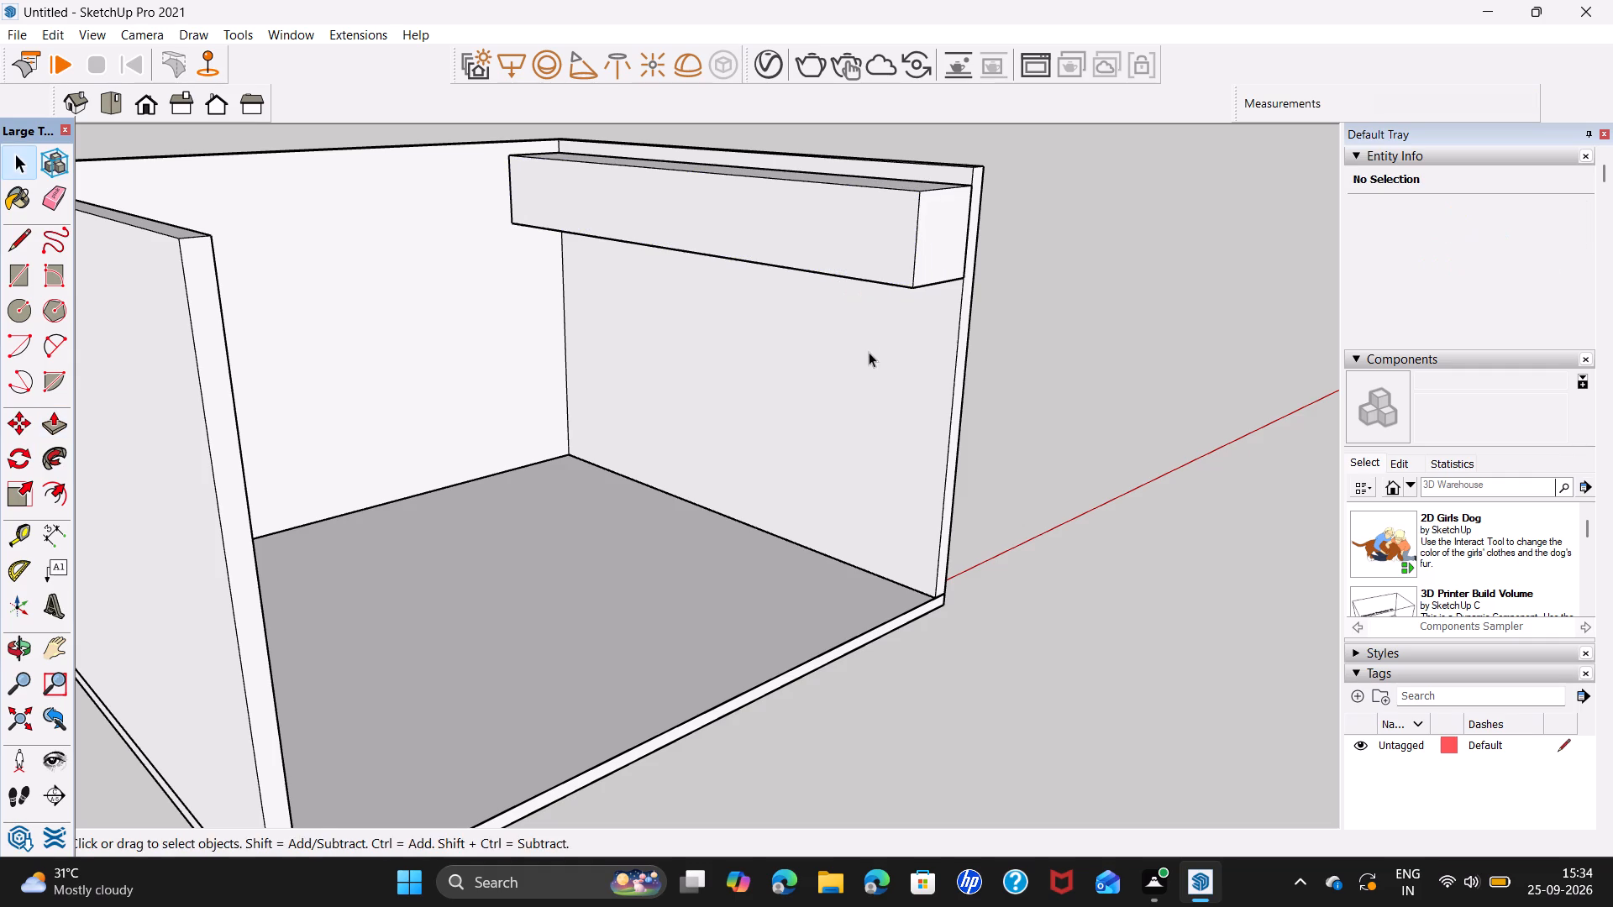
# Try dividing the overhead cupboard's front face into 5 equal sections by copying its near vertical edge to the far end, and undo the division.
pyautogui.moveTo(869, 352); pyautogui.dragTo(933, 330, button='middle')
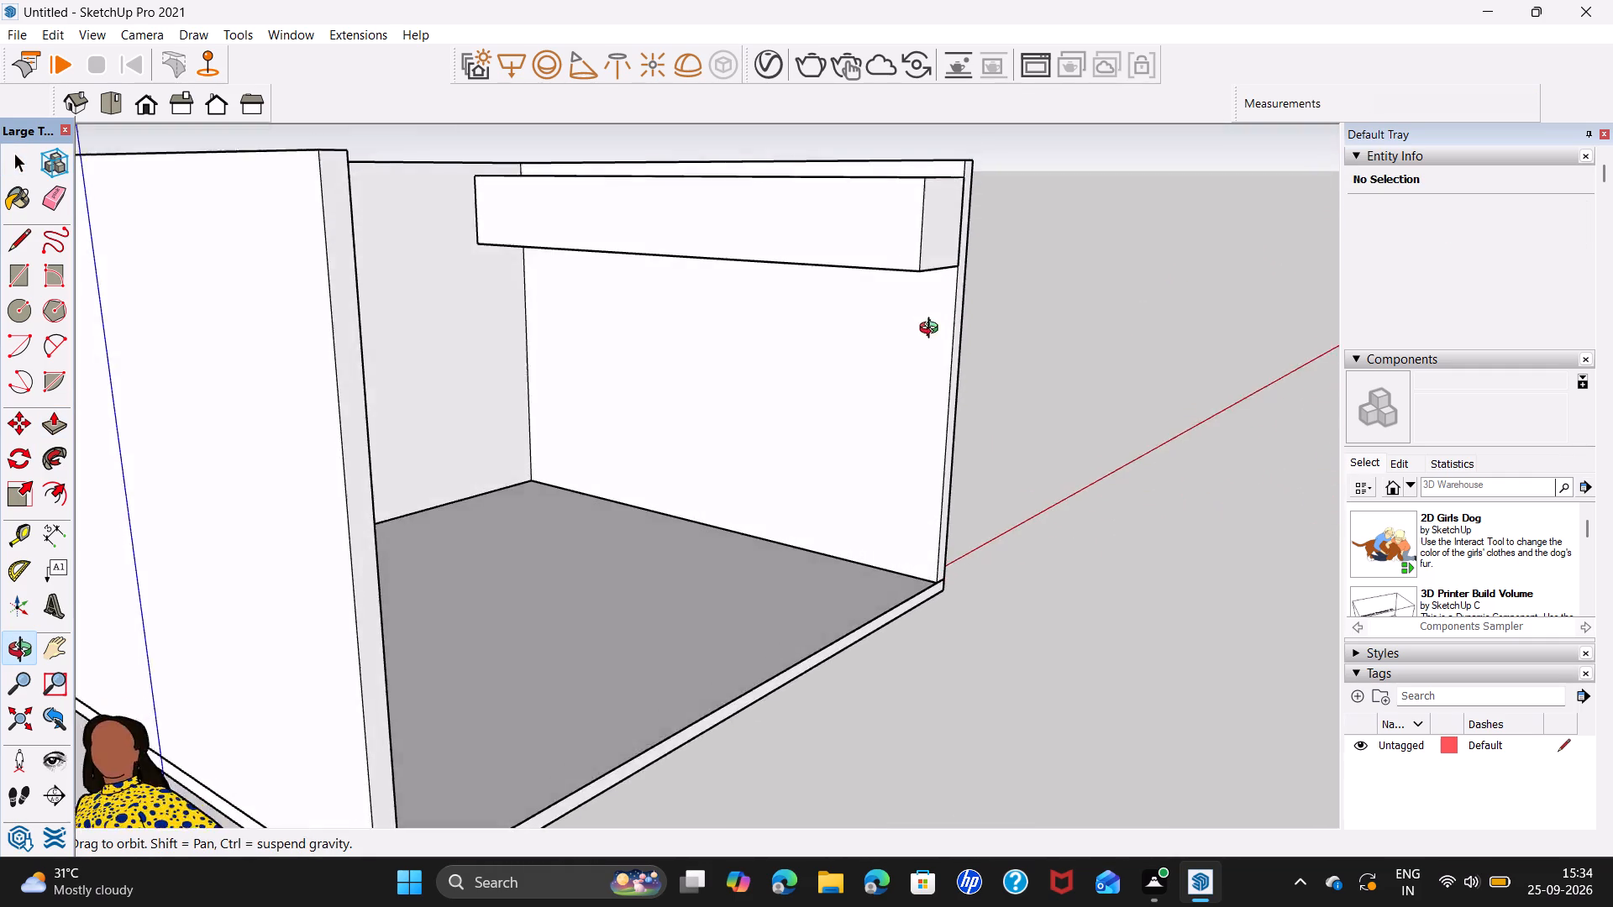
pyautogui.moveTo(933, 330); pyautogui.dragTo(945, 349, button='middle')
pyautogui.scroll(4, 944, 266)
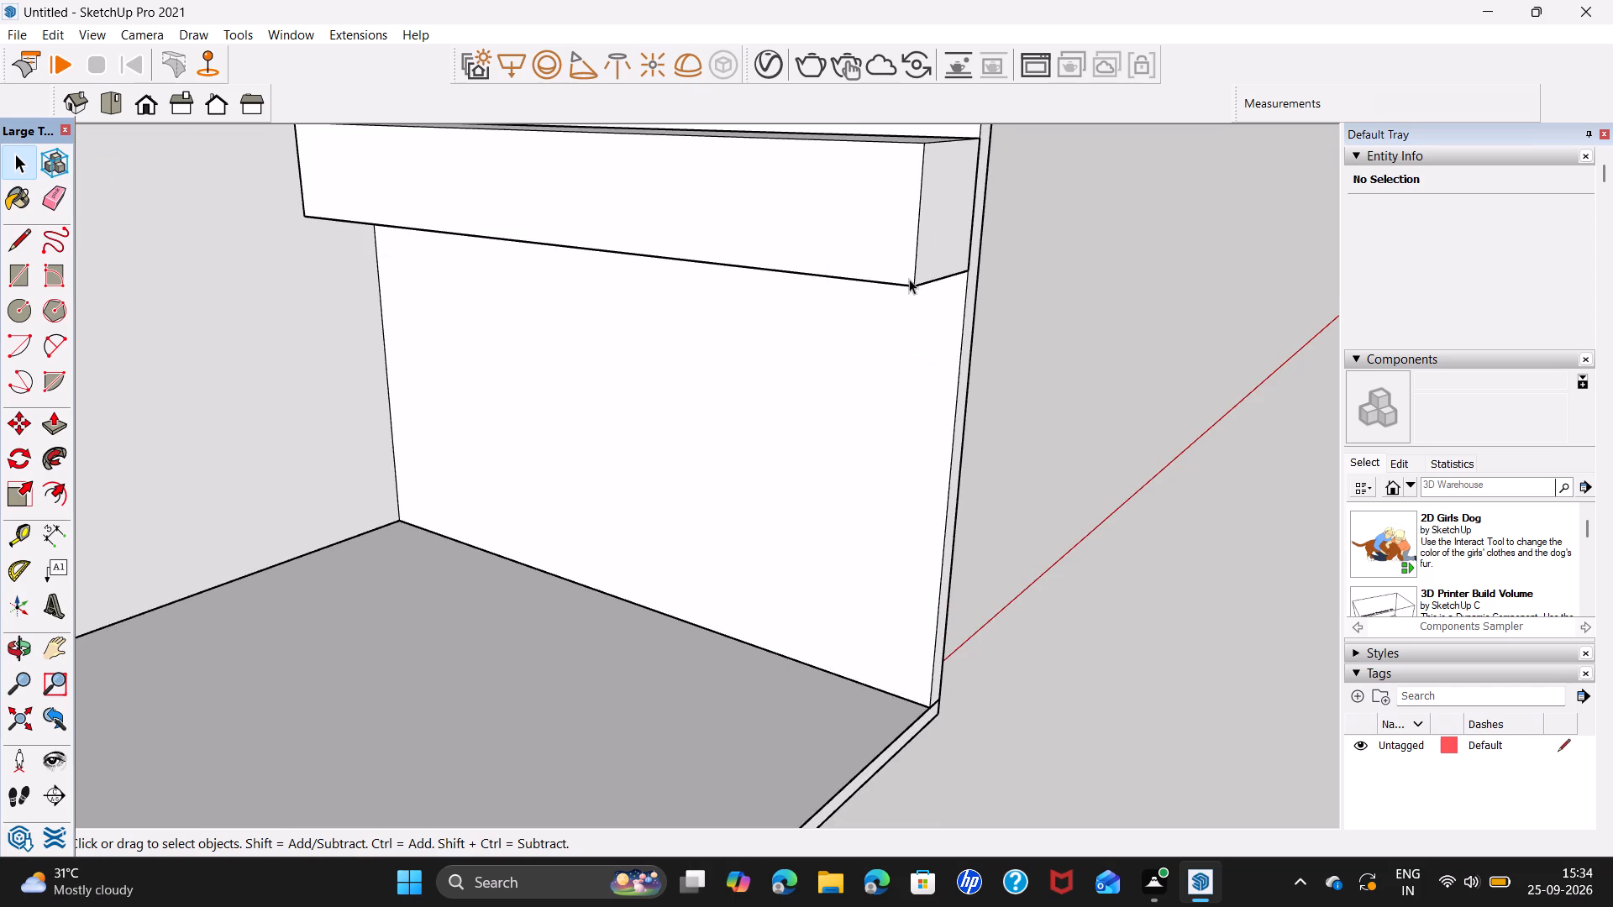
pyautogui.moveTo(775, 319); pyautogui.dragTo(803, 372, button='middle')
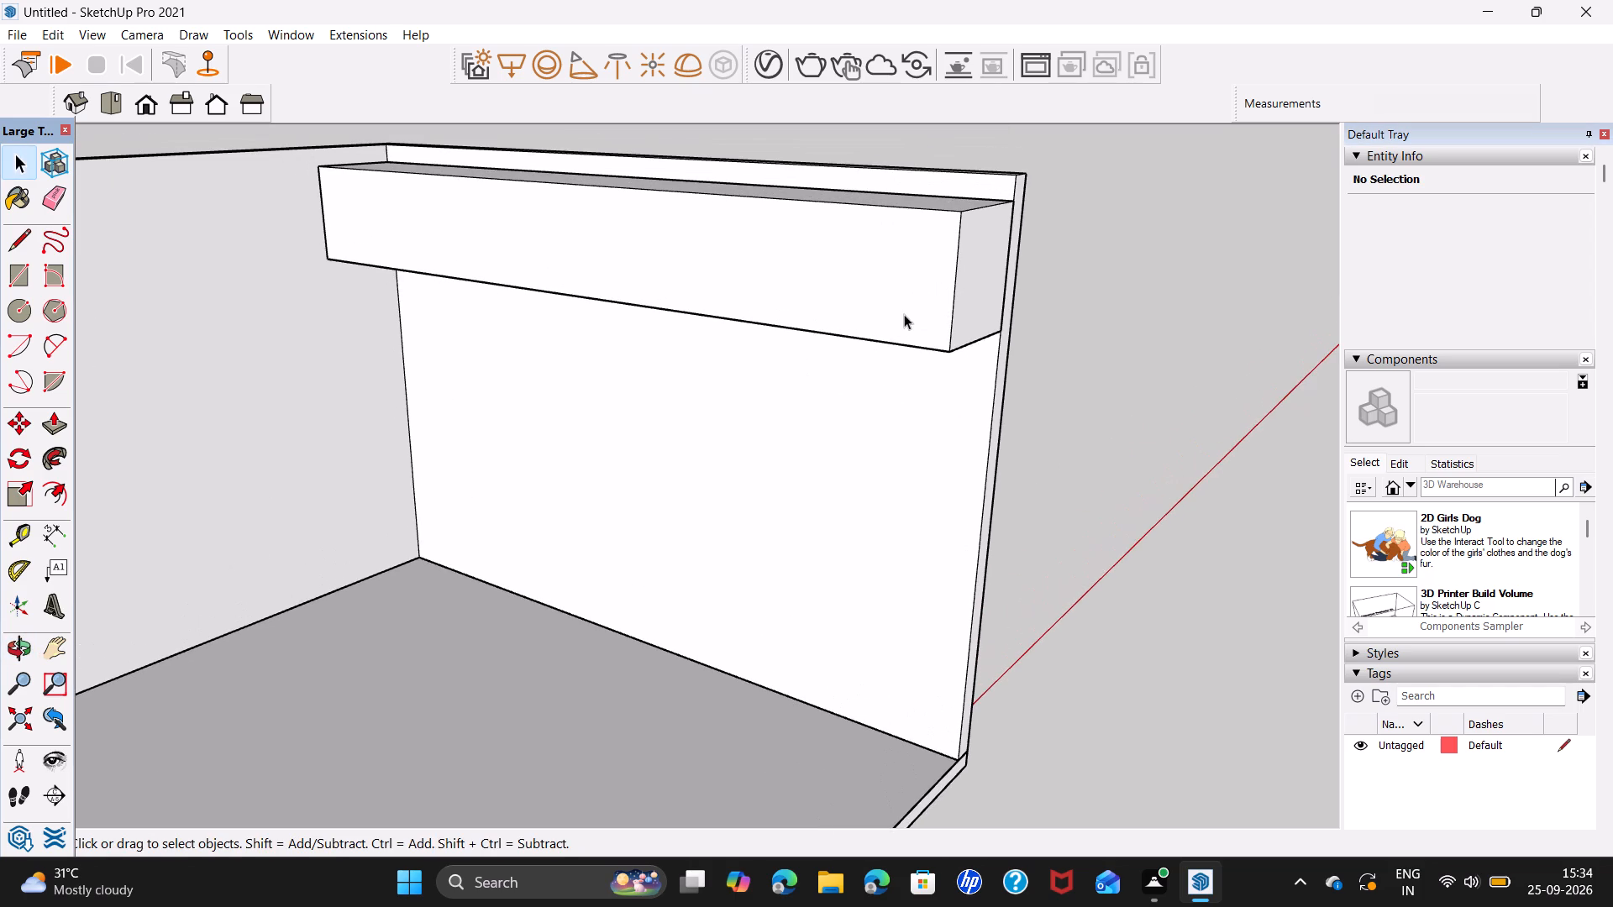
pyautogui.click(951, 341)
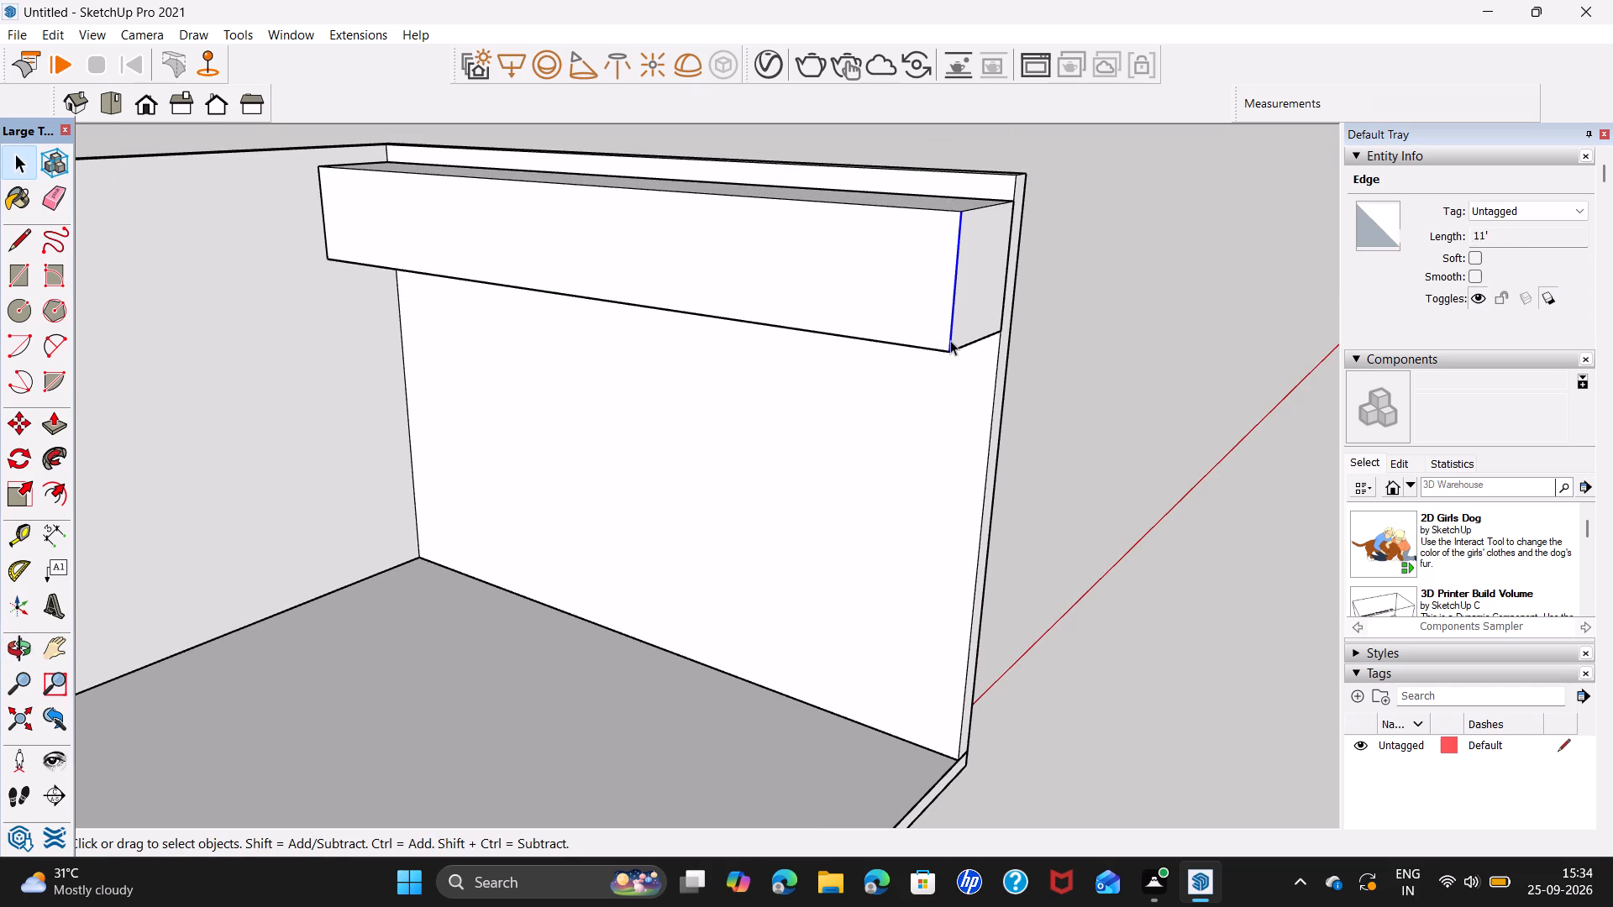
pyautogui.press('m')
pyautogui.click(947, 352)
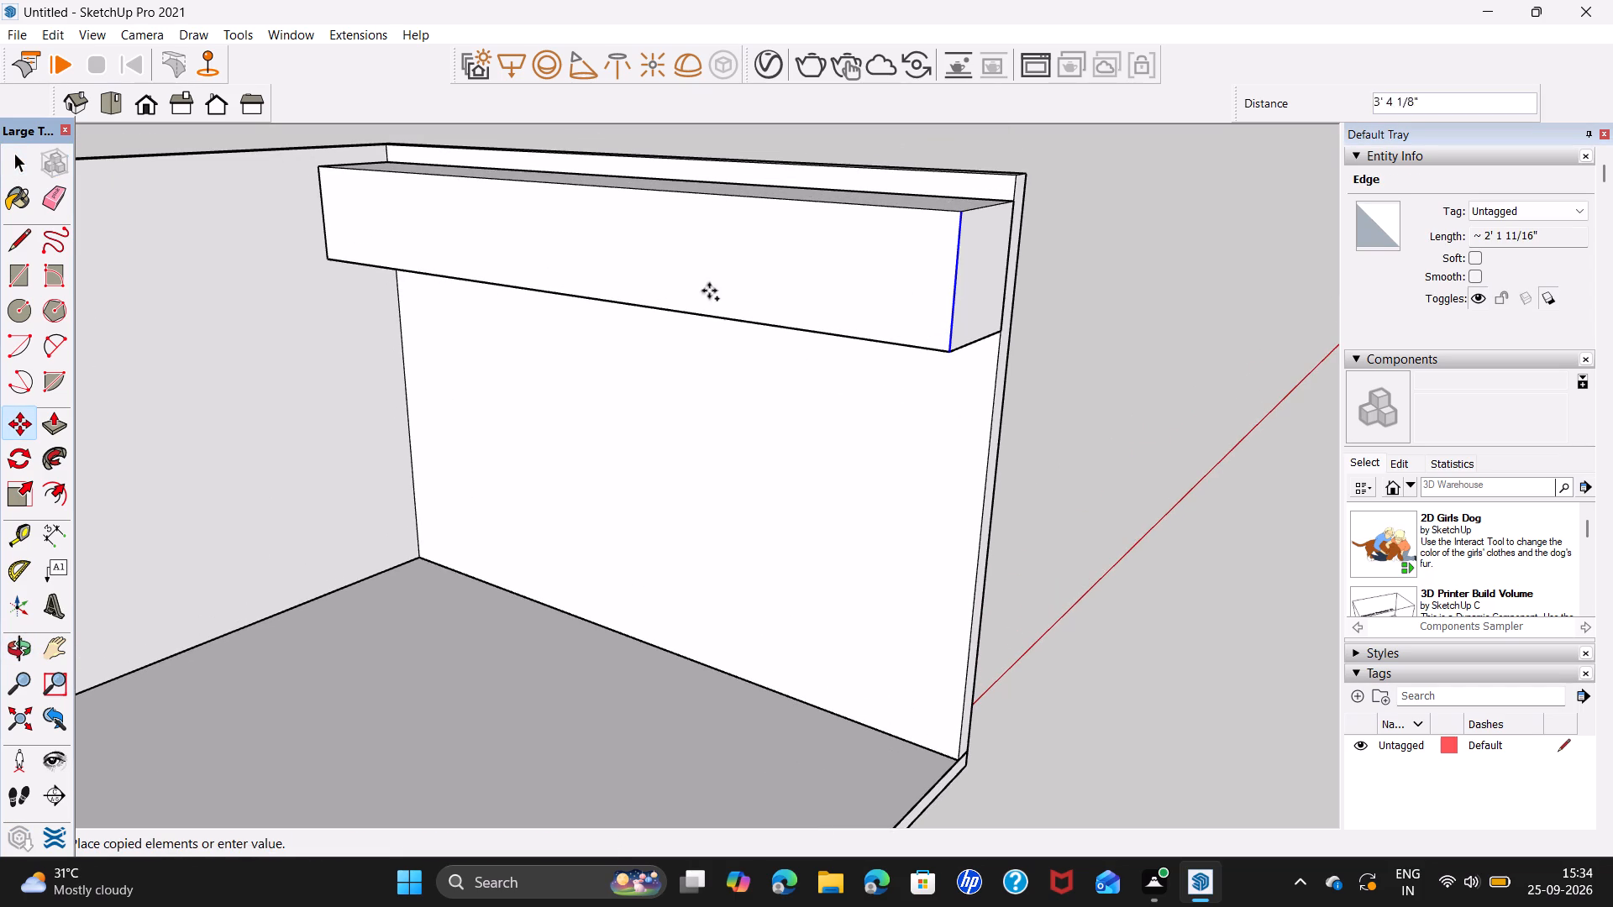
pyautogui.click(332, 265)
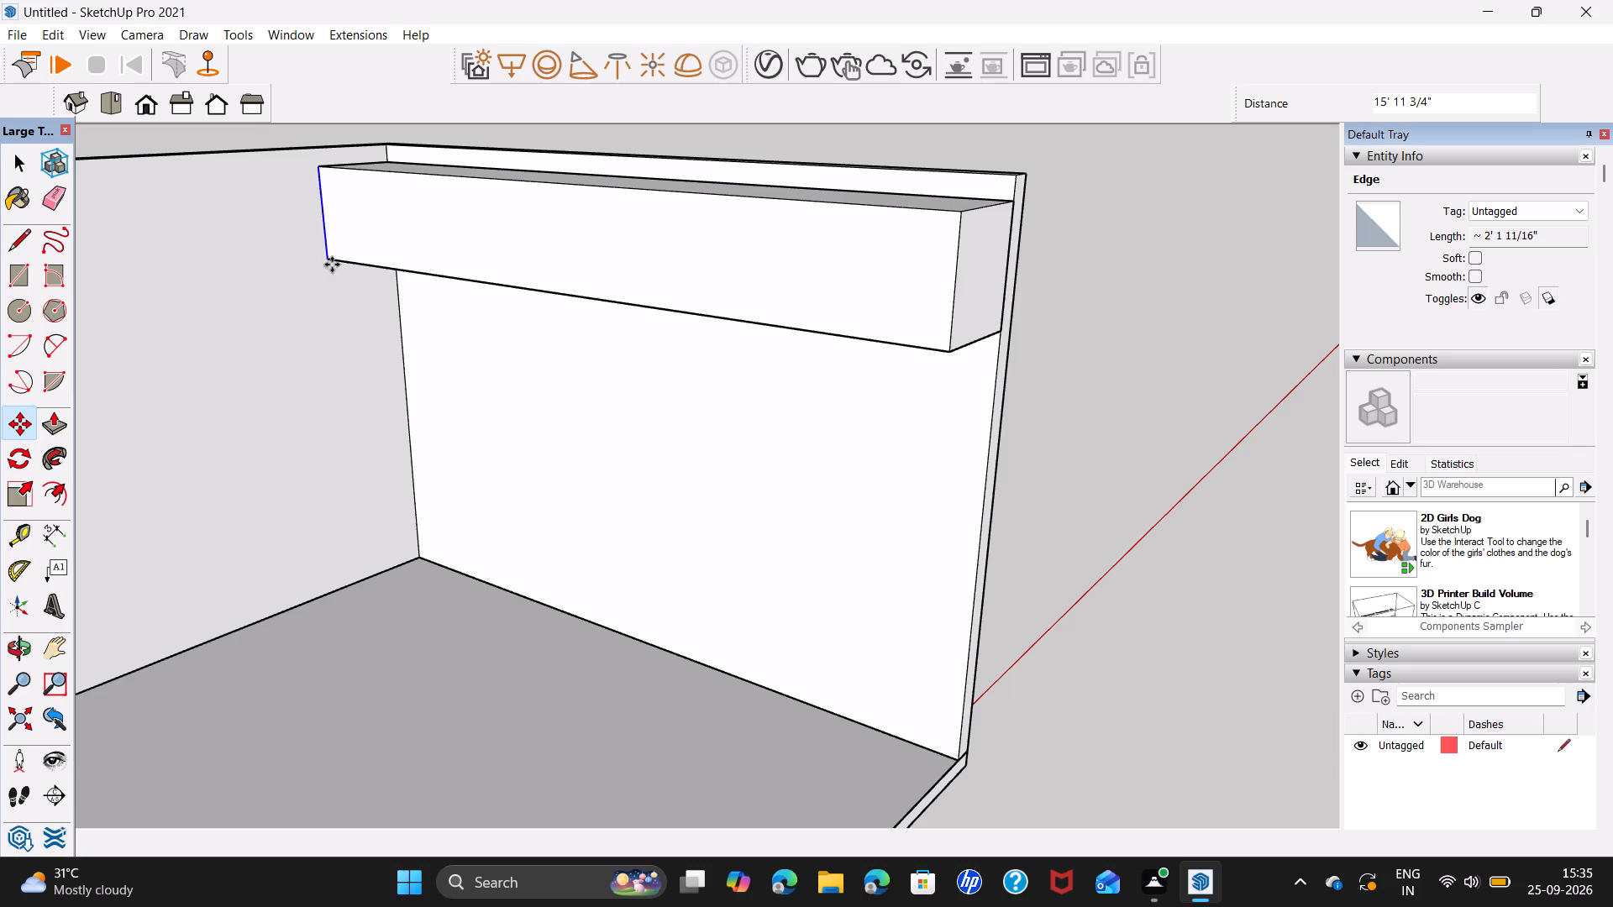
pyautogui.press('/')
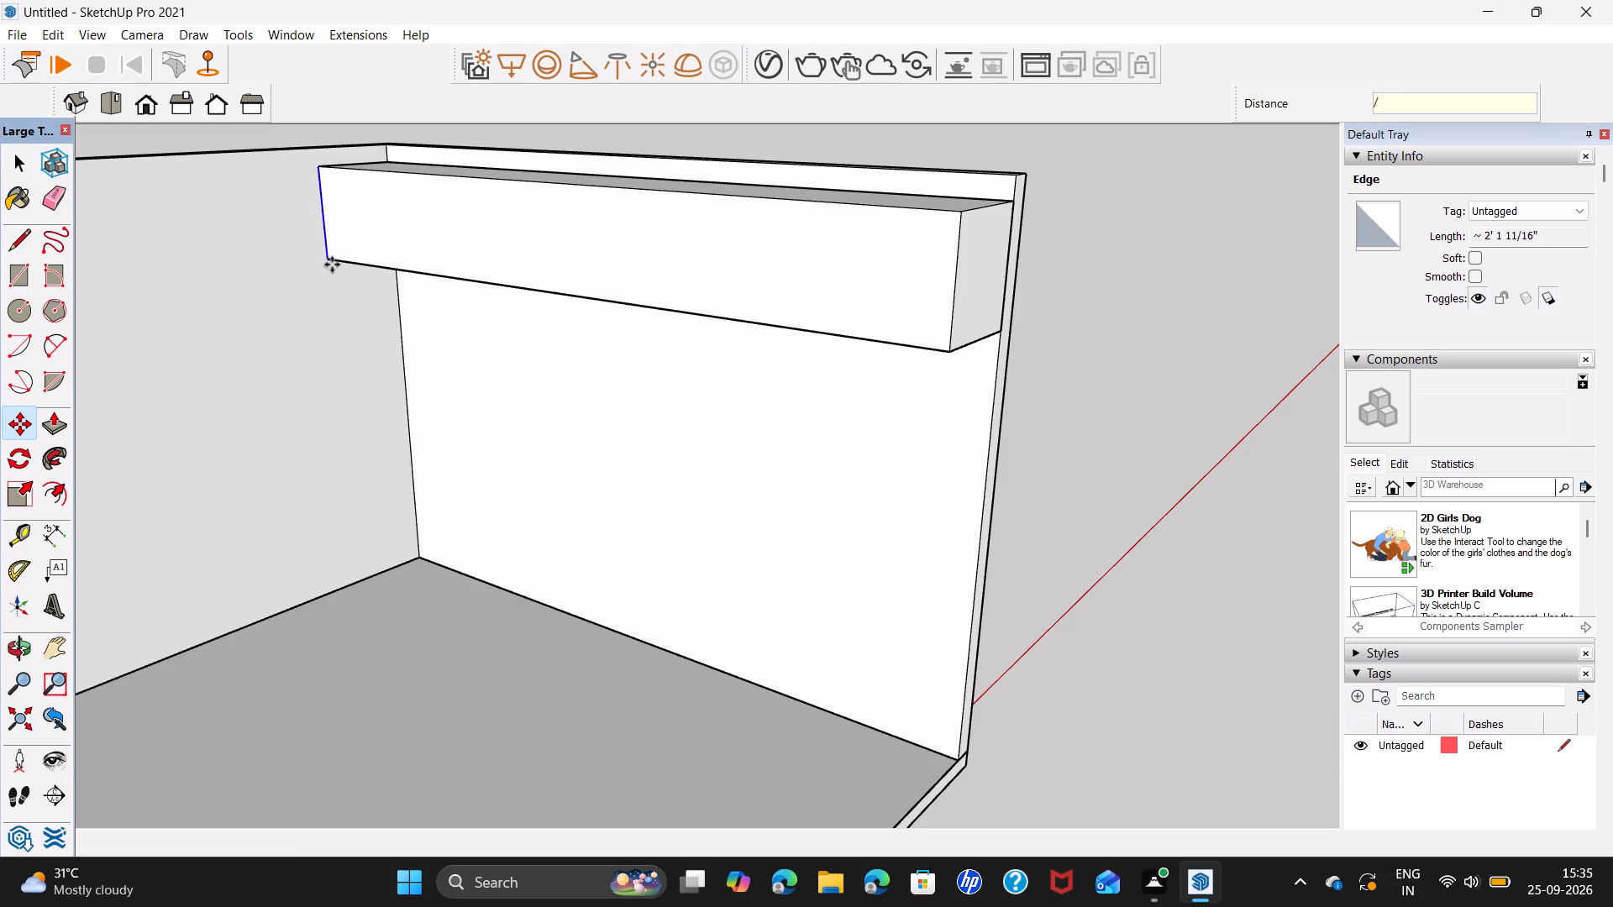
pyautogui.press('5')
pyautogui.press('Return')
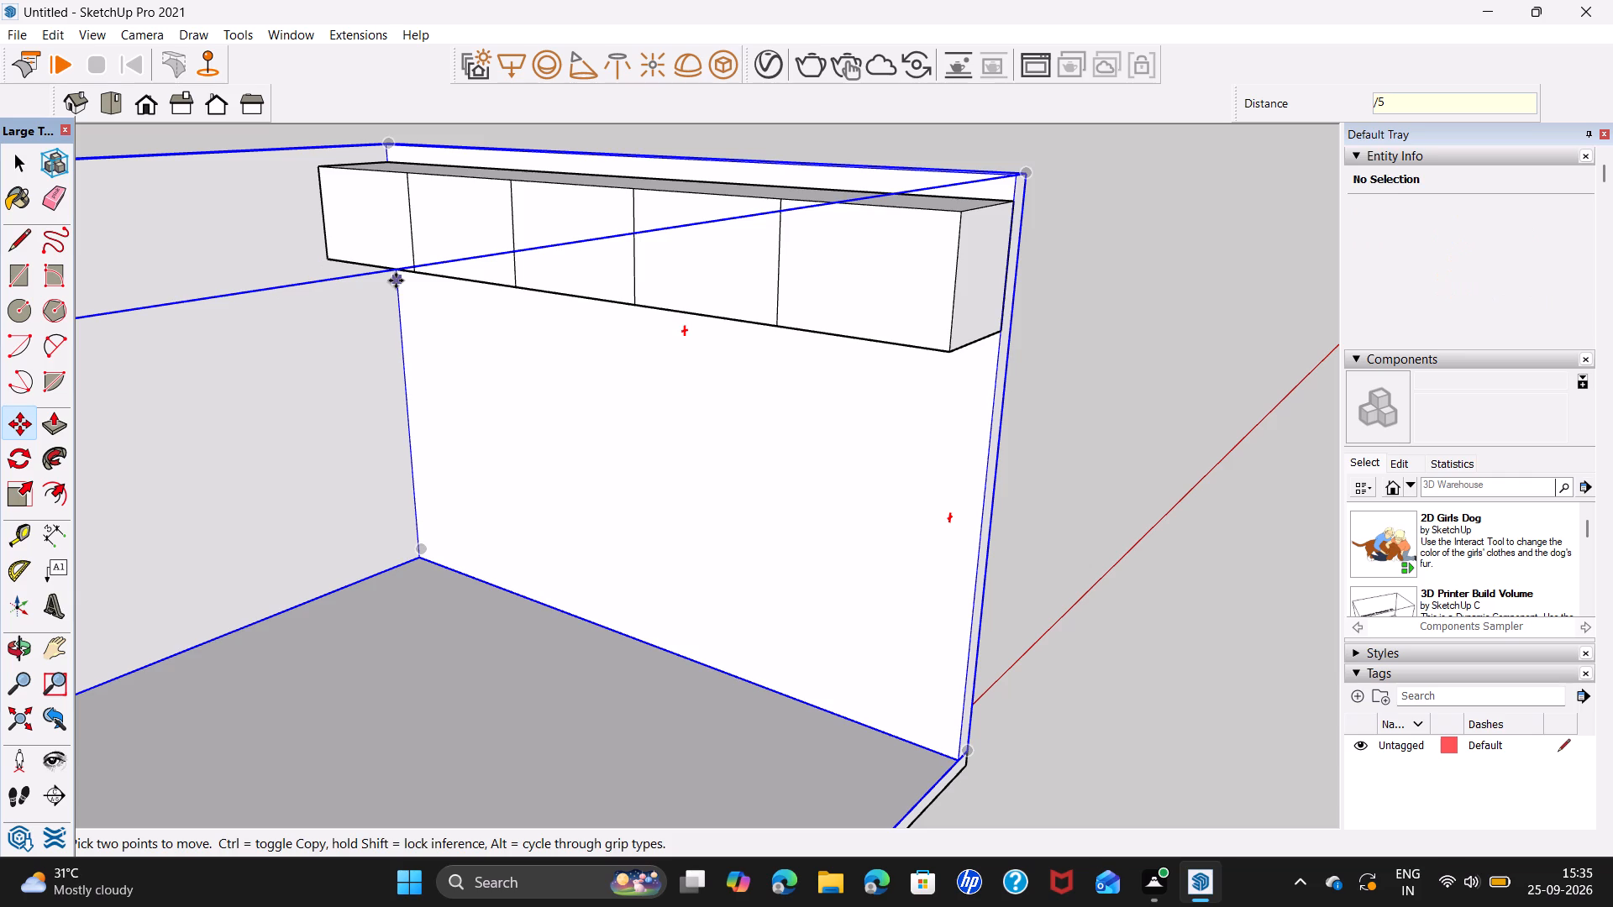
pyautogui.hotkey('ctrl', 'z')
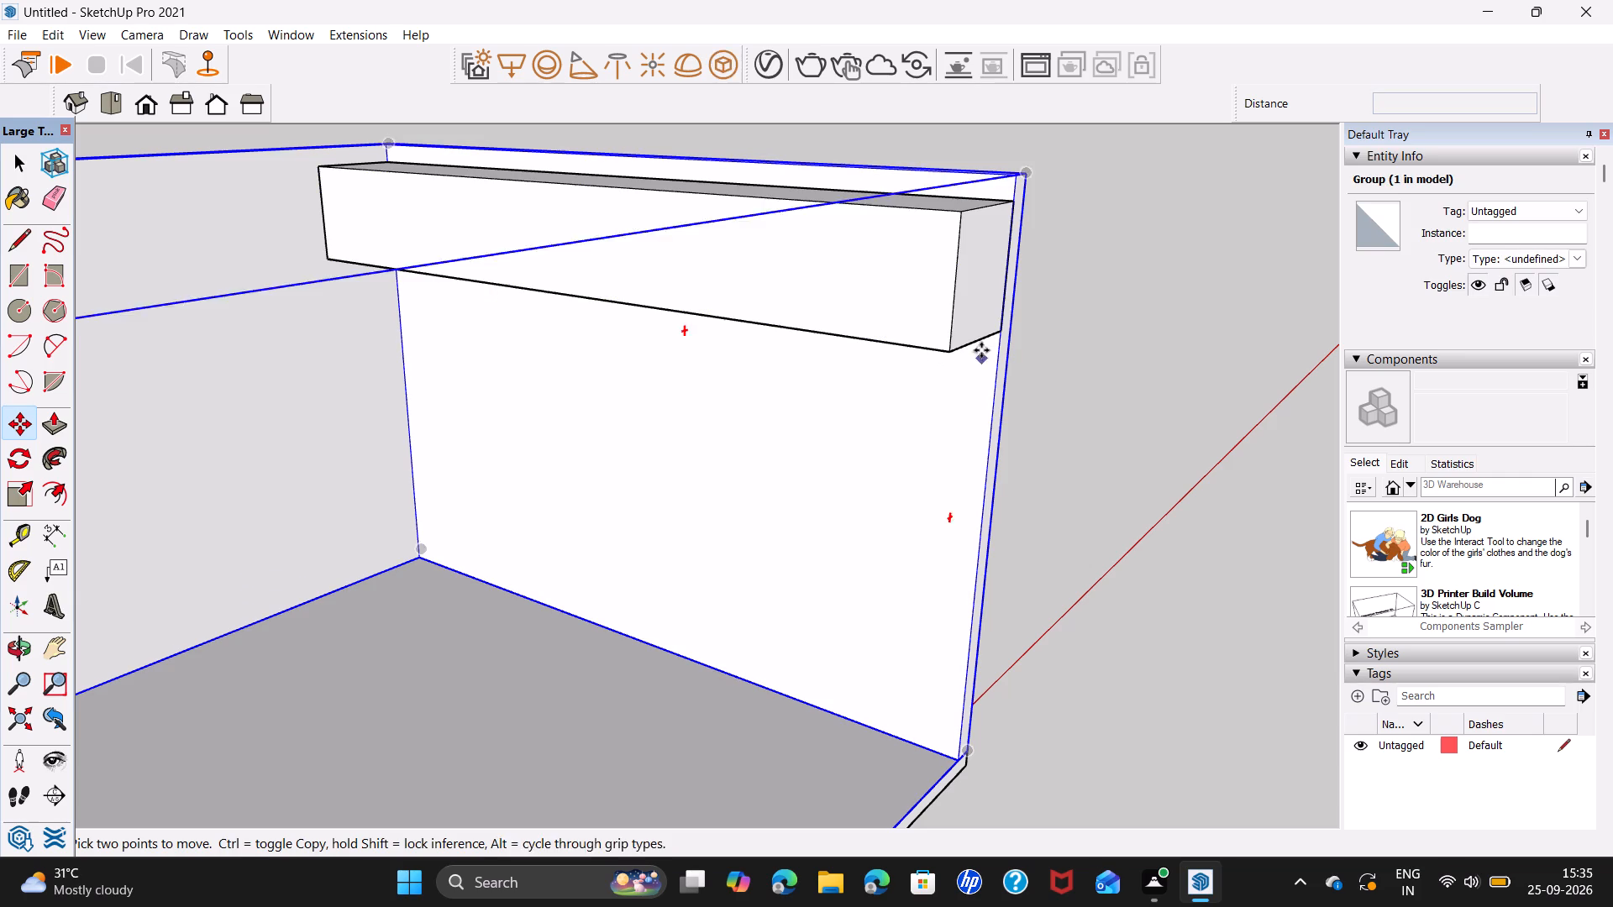
# Copy the cupboard front's near vertical edge to its far end and divide the span into 6 equal sections.
pyautogui.press('space')
pyautogui.click(952, 342)
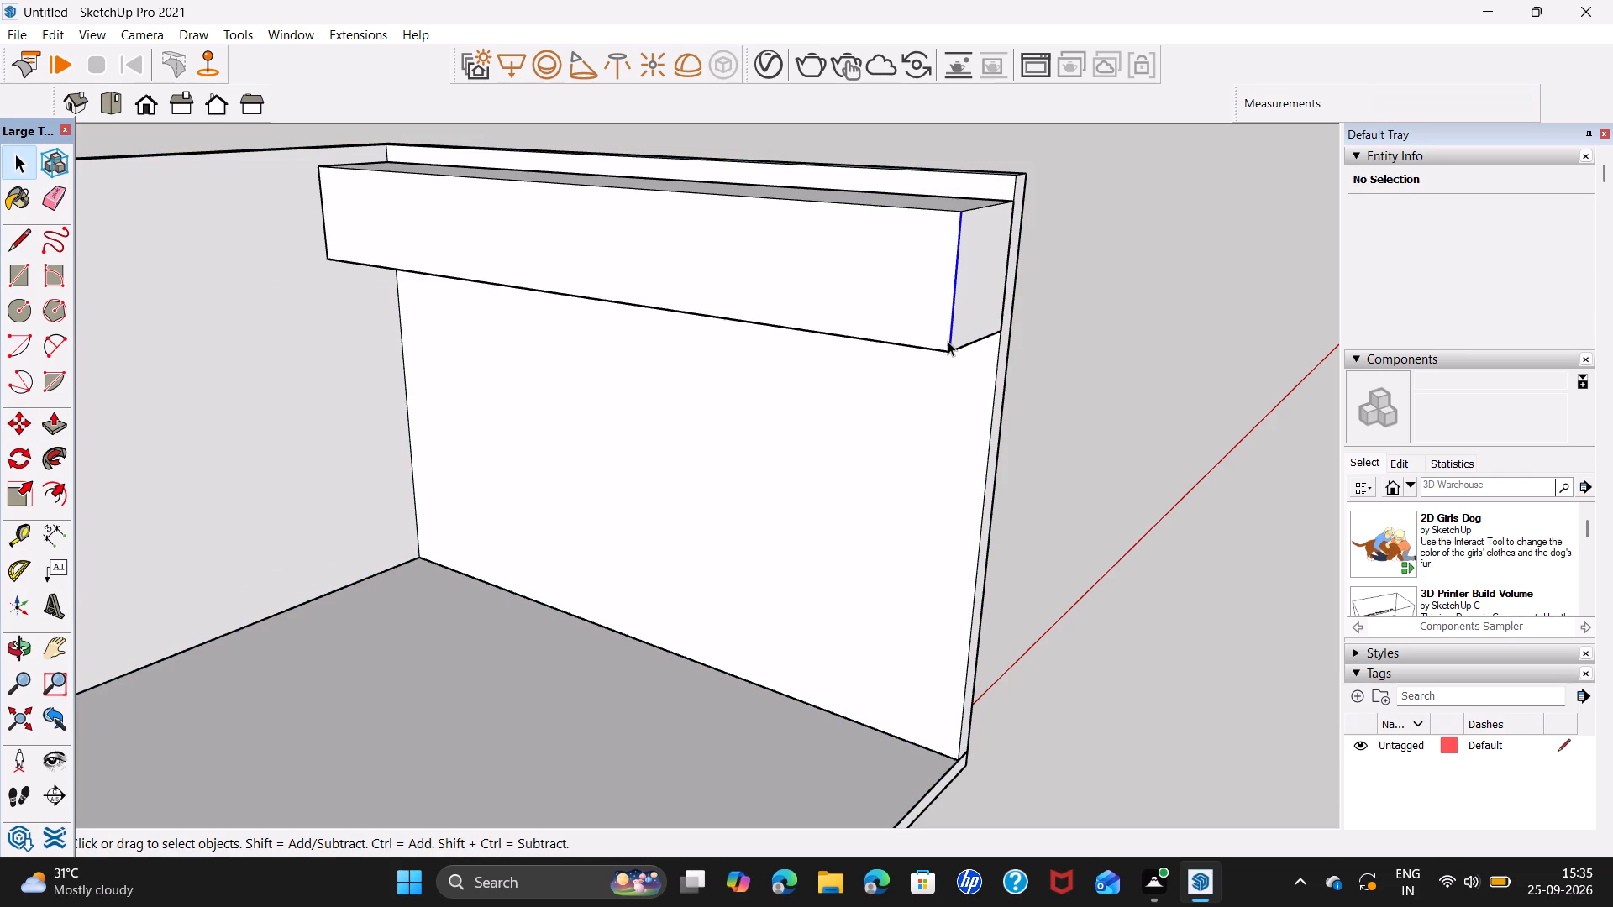
pyautogui.press('m')
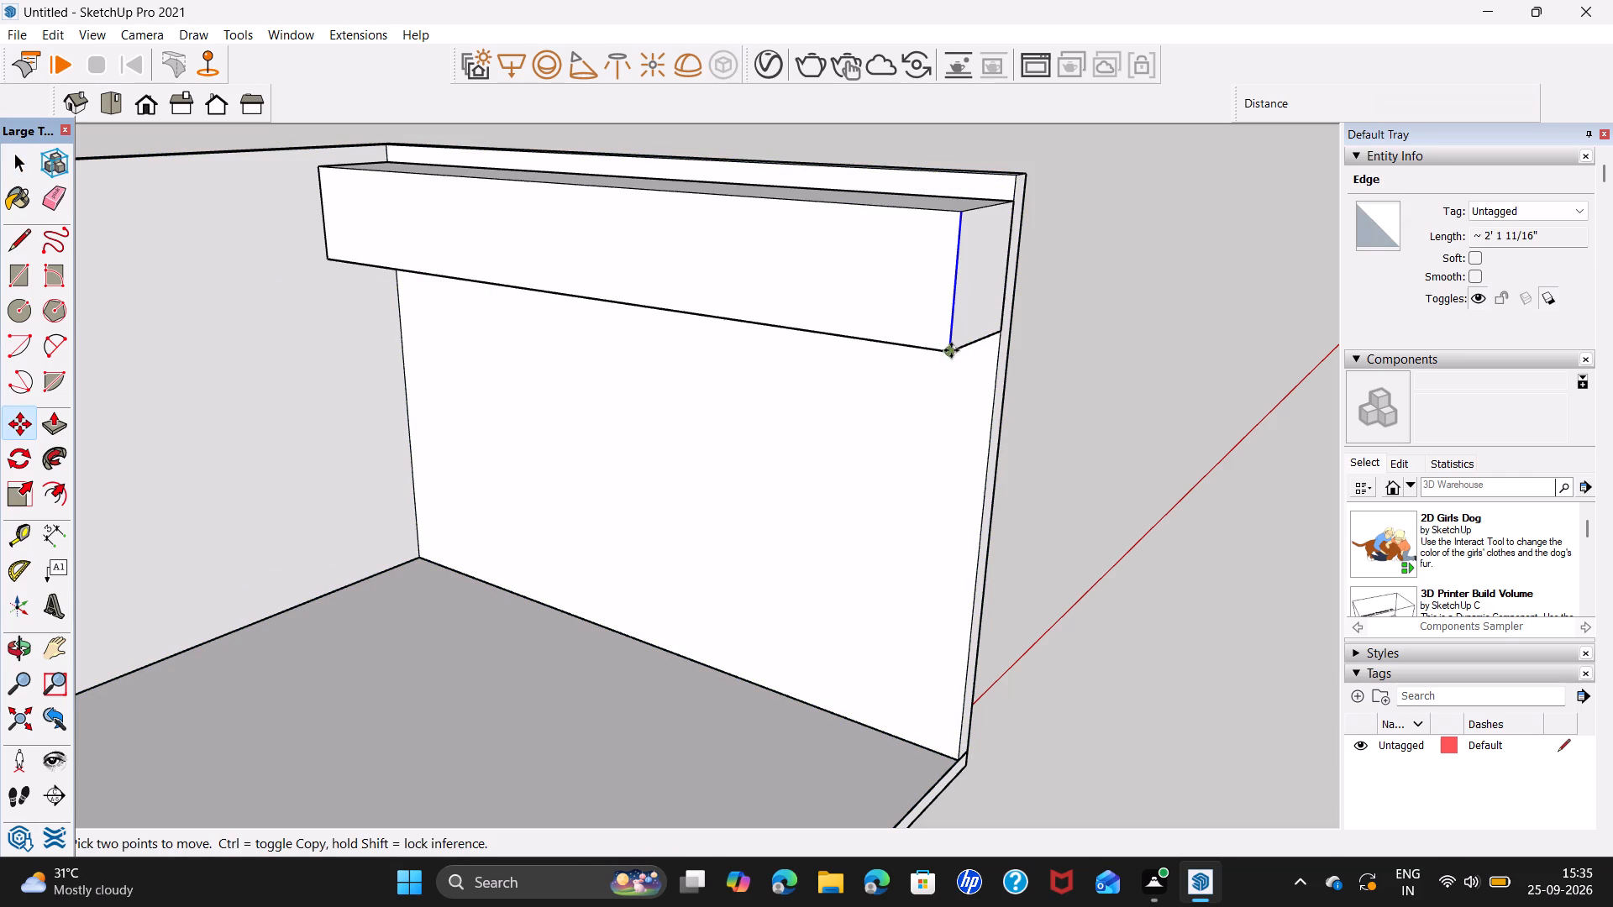
pyautogui.click(951, 350)
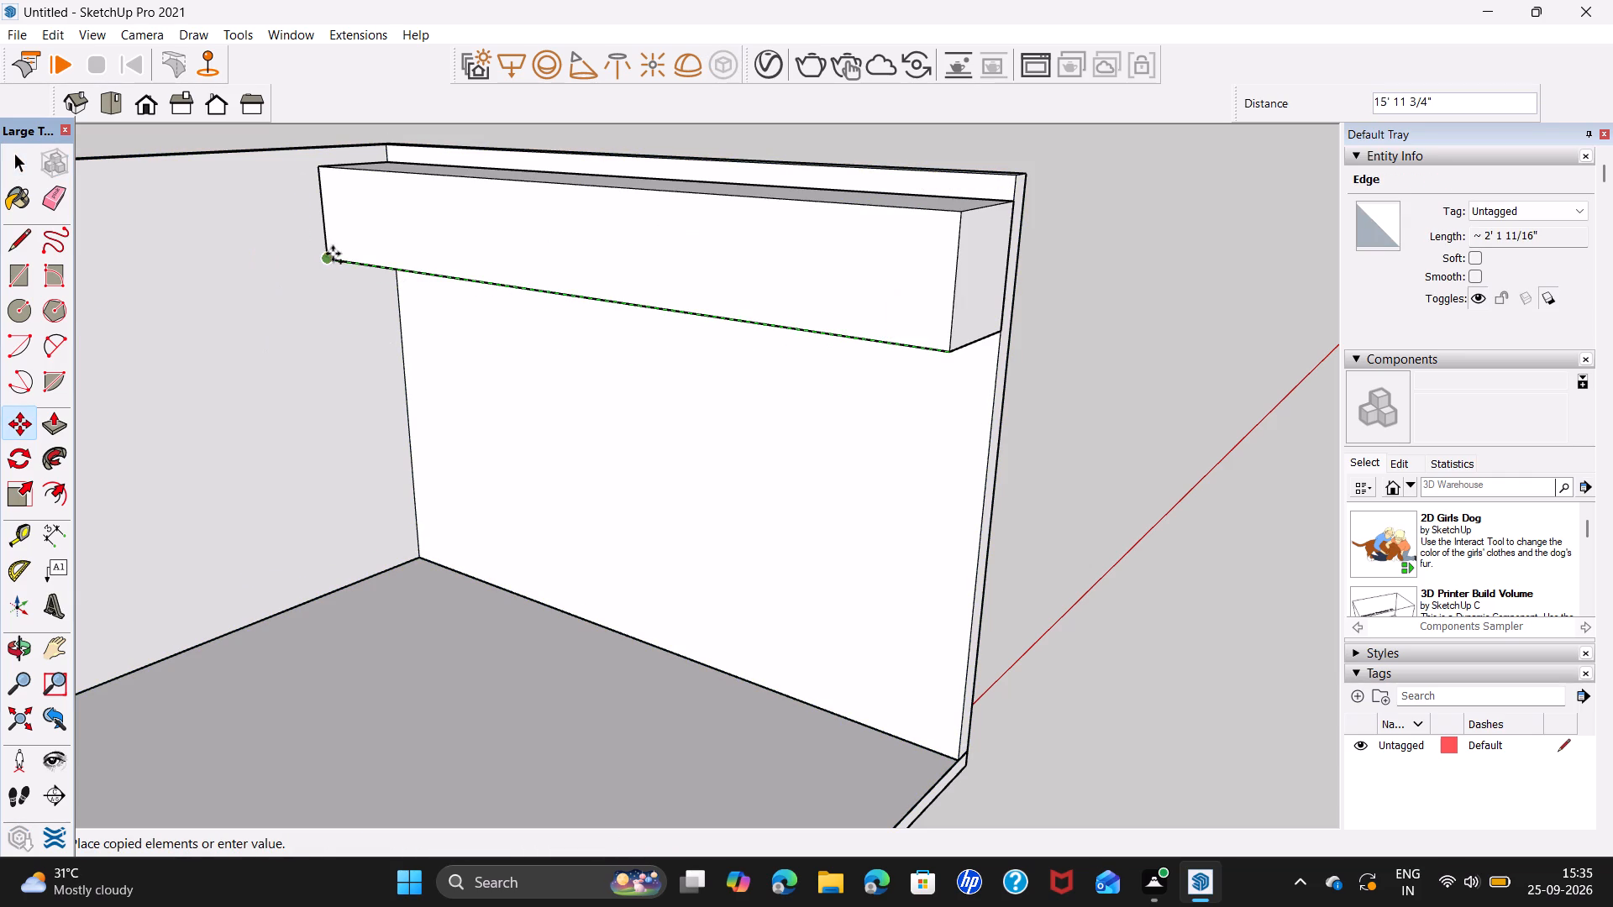
pyautogui.click(329, 257)
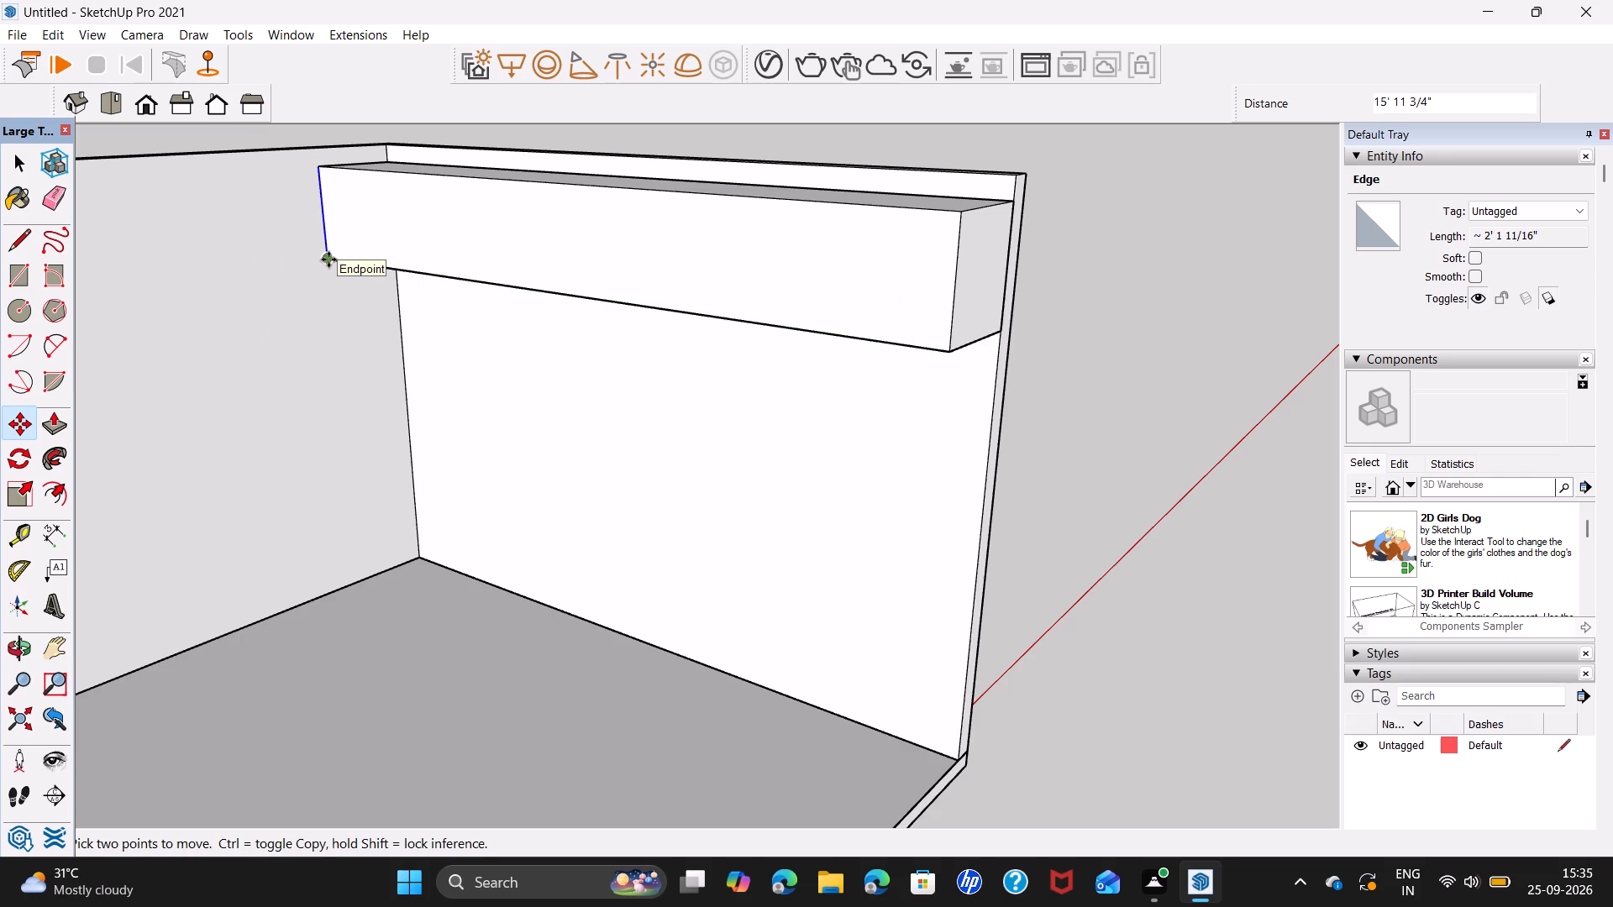
pyautogui.press('/')
pyautogui.press('6')
pyautogui.press('Return')
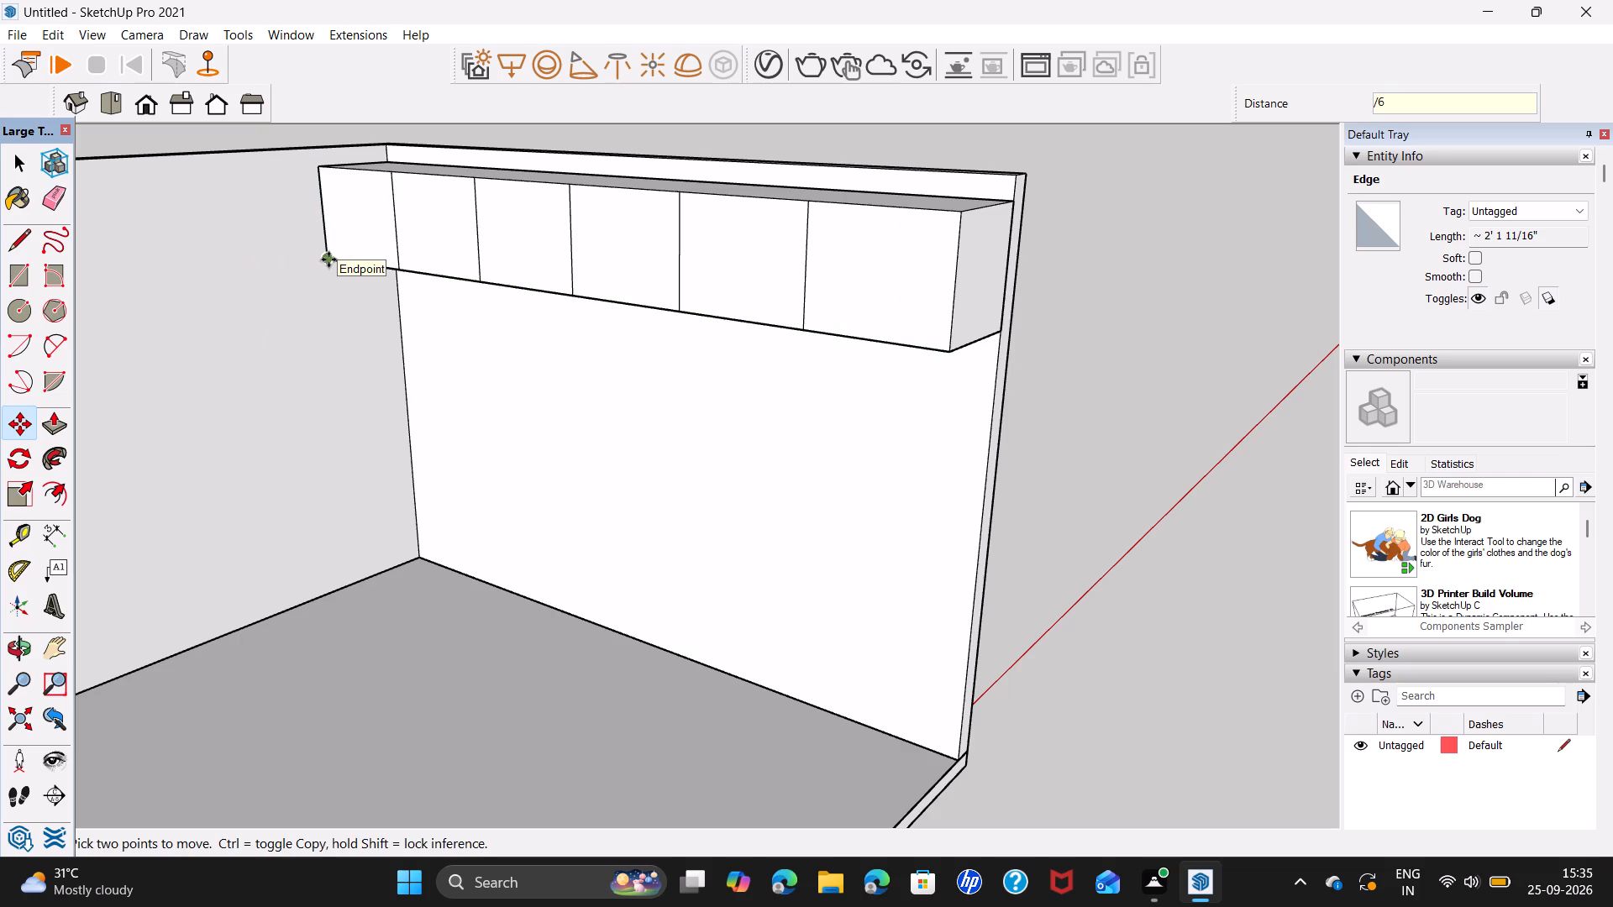
pyautogui.press('space')
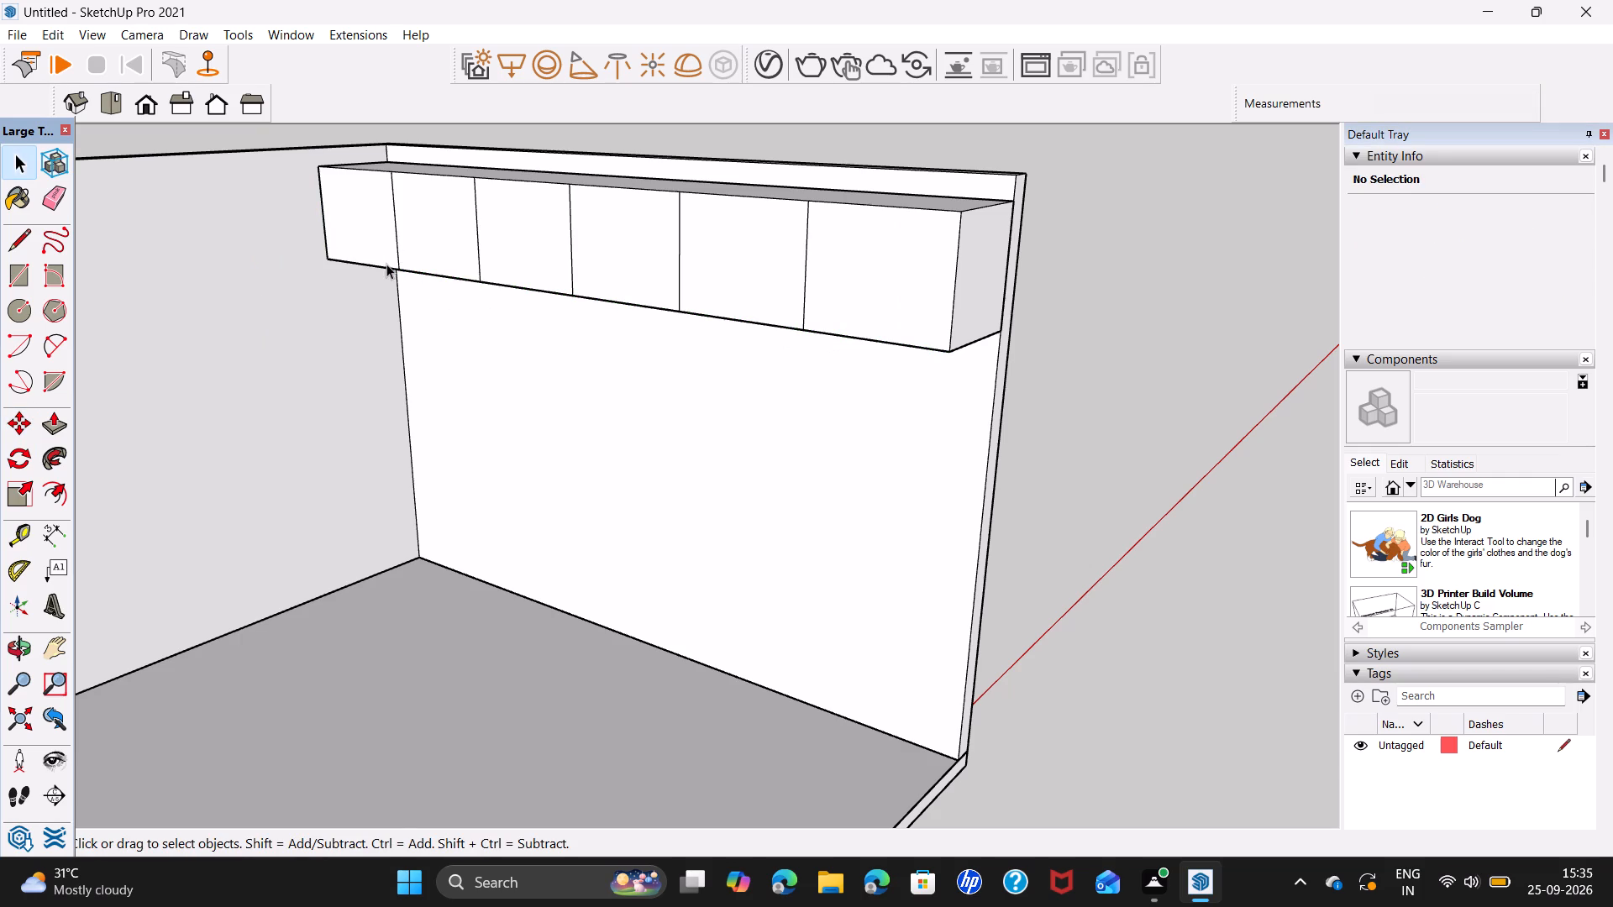
# Copy the divider line nearest the cupboard's open end 0.5" toward that end, and copy the new line 1" back across the divider.
pyautogui.scroll(2, 801, 325)
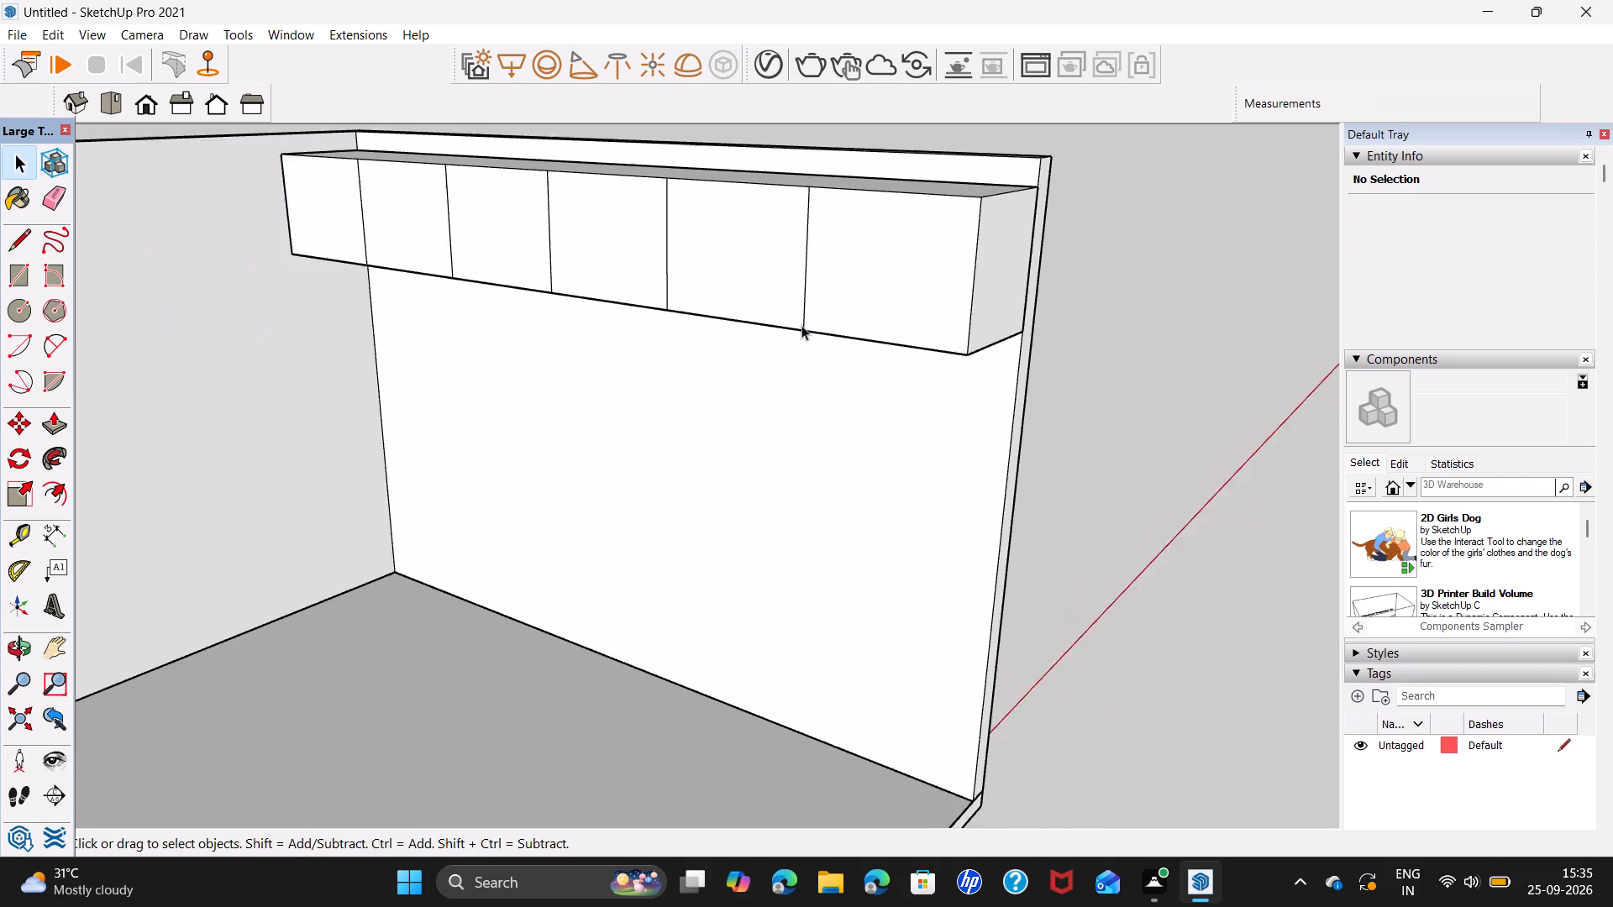
pyautogui.scroll(3, 801, 325)
pyautogui.click(803, 325)
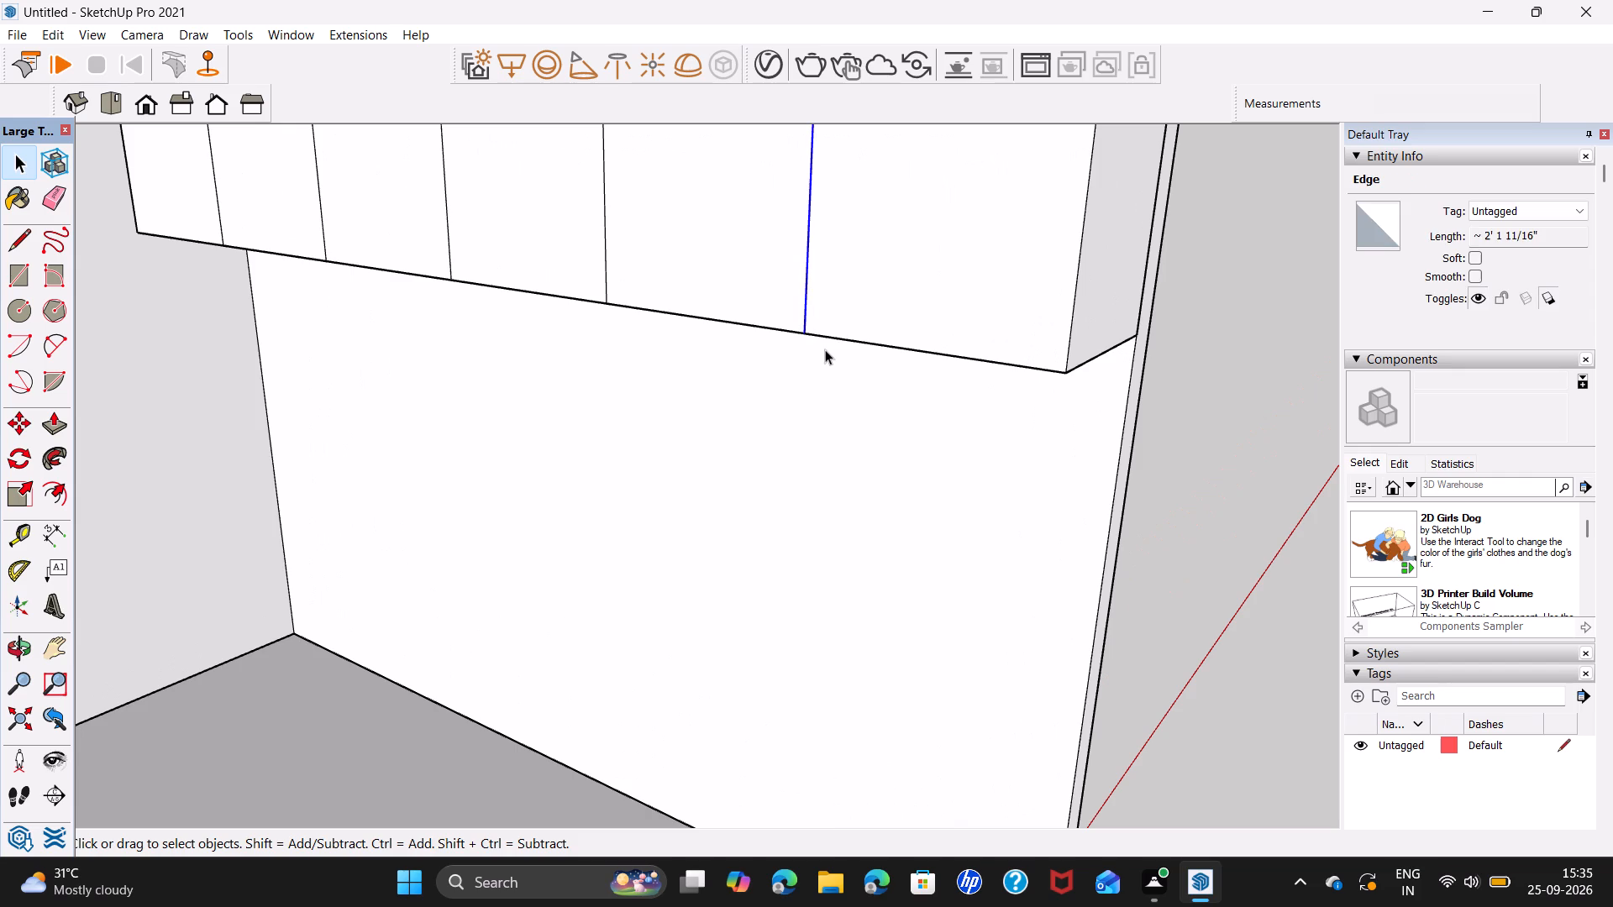
pyautogui.press('m')
pyautogui.click(803, 330)
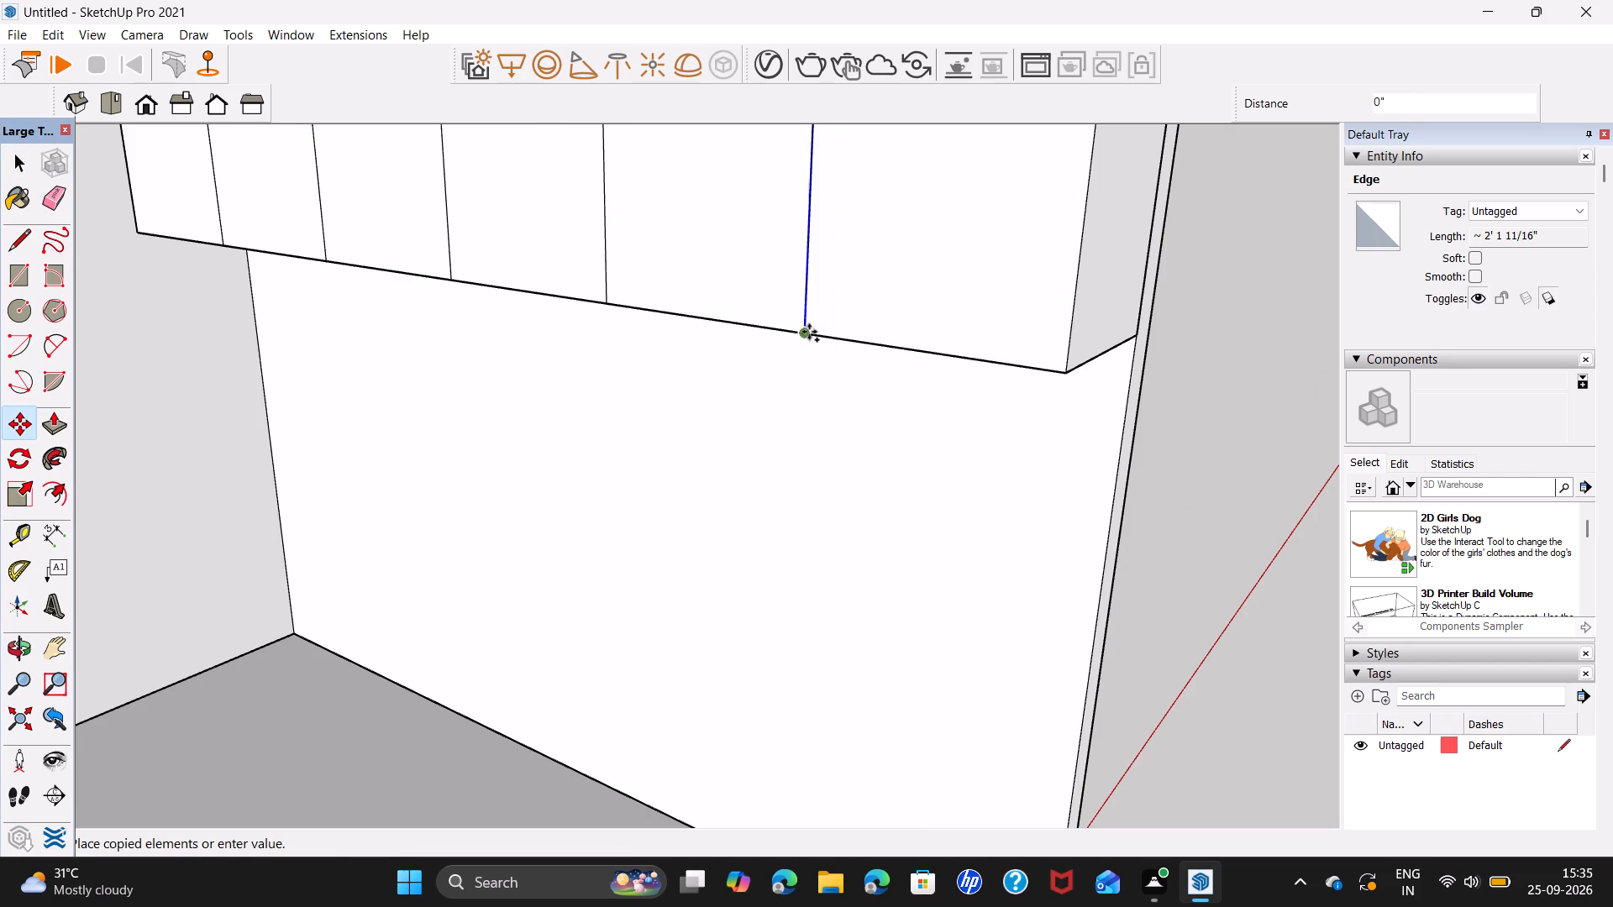
pyautogui.scroll(4, 817, 334)
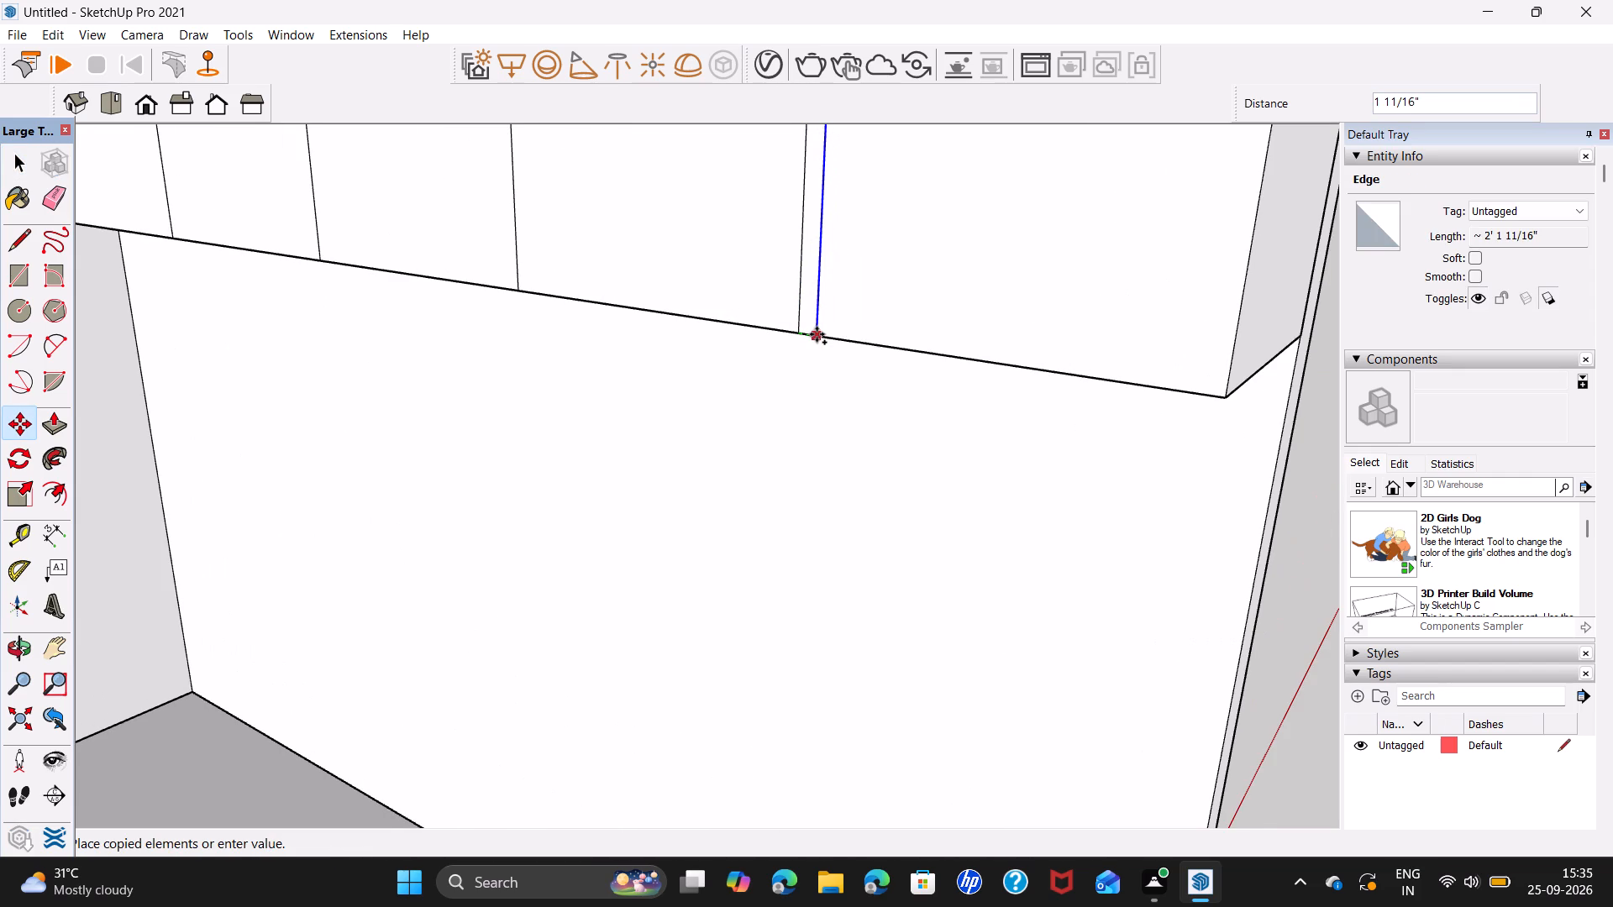
pyautogui.press('0')
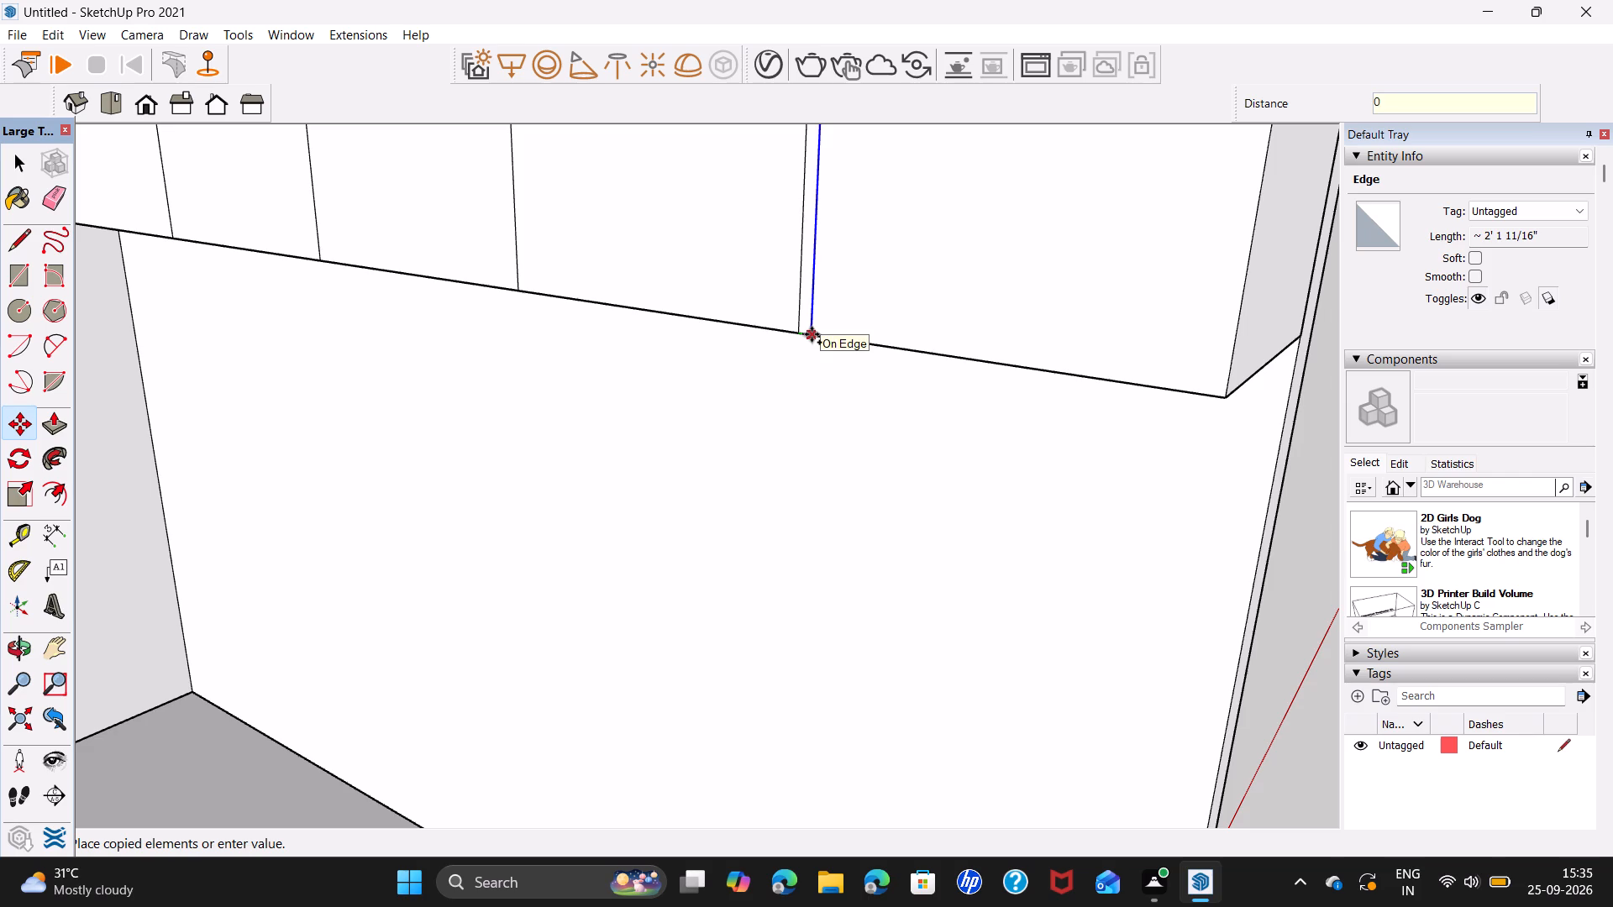
pyautogui.press('.')
pyautogui.press('5')
pyautogui.press('Return')
pyautogui.scroll(6, 805, 326)
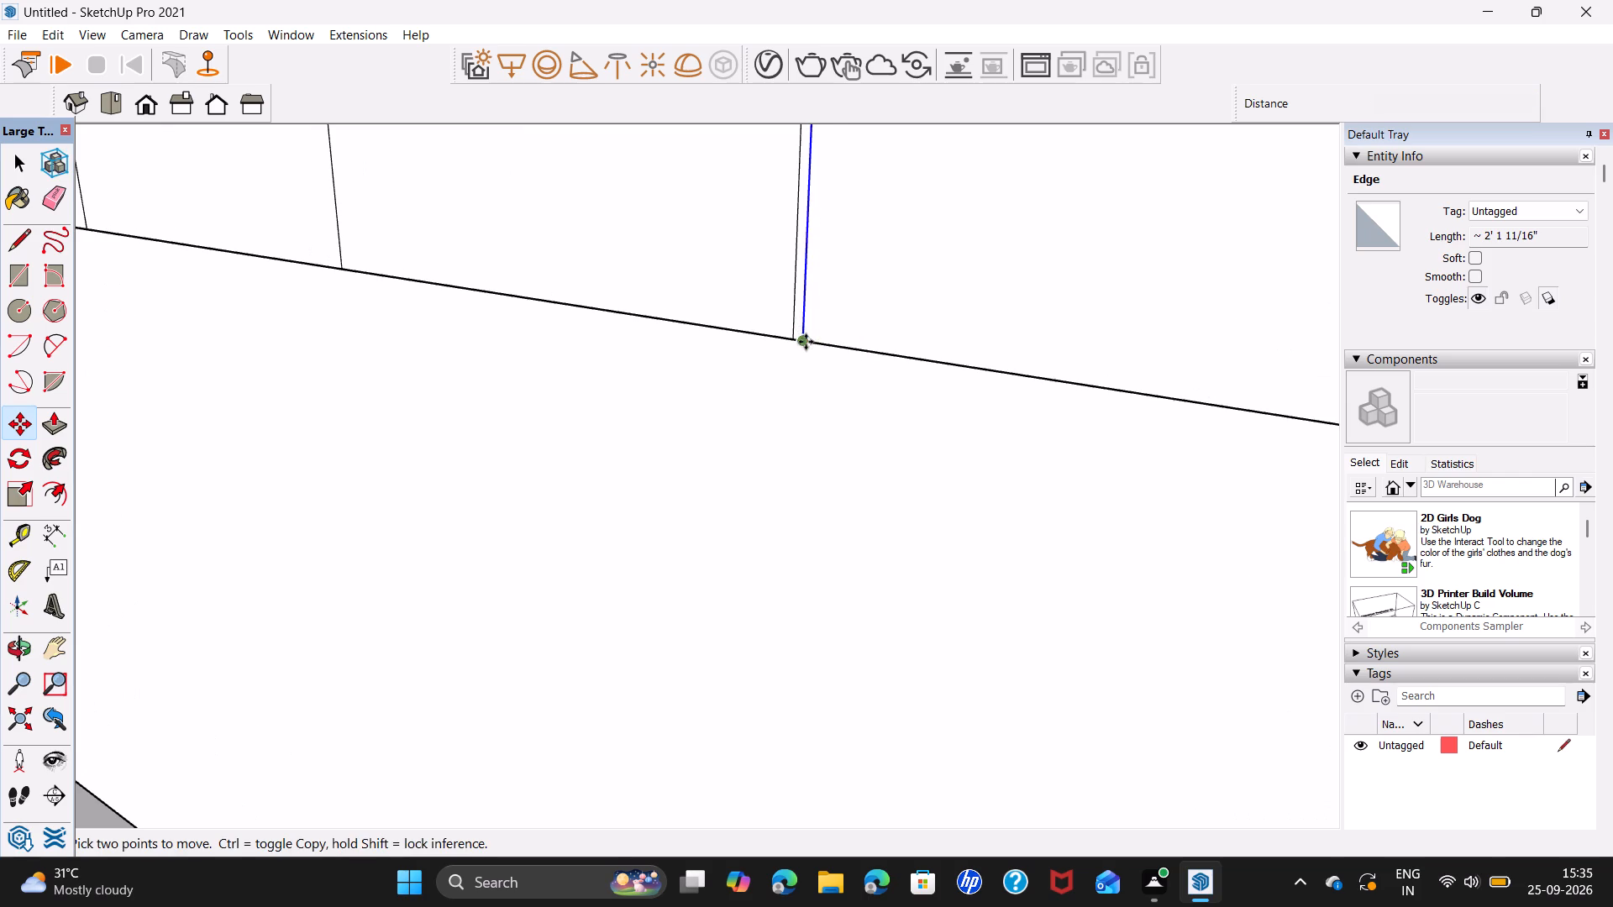
pyautogui.click(806, 342)
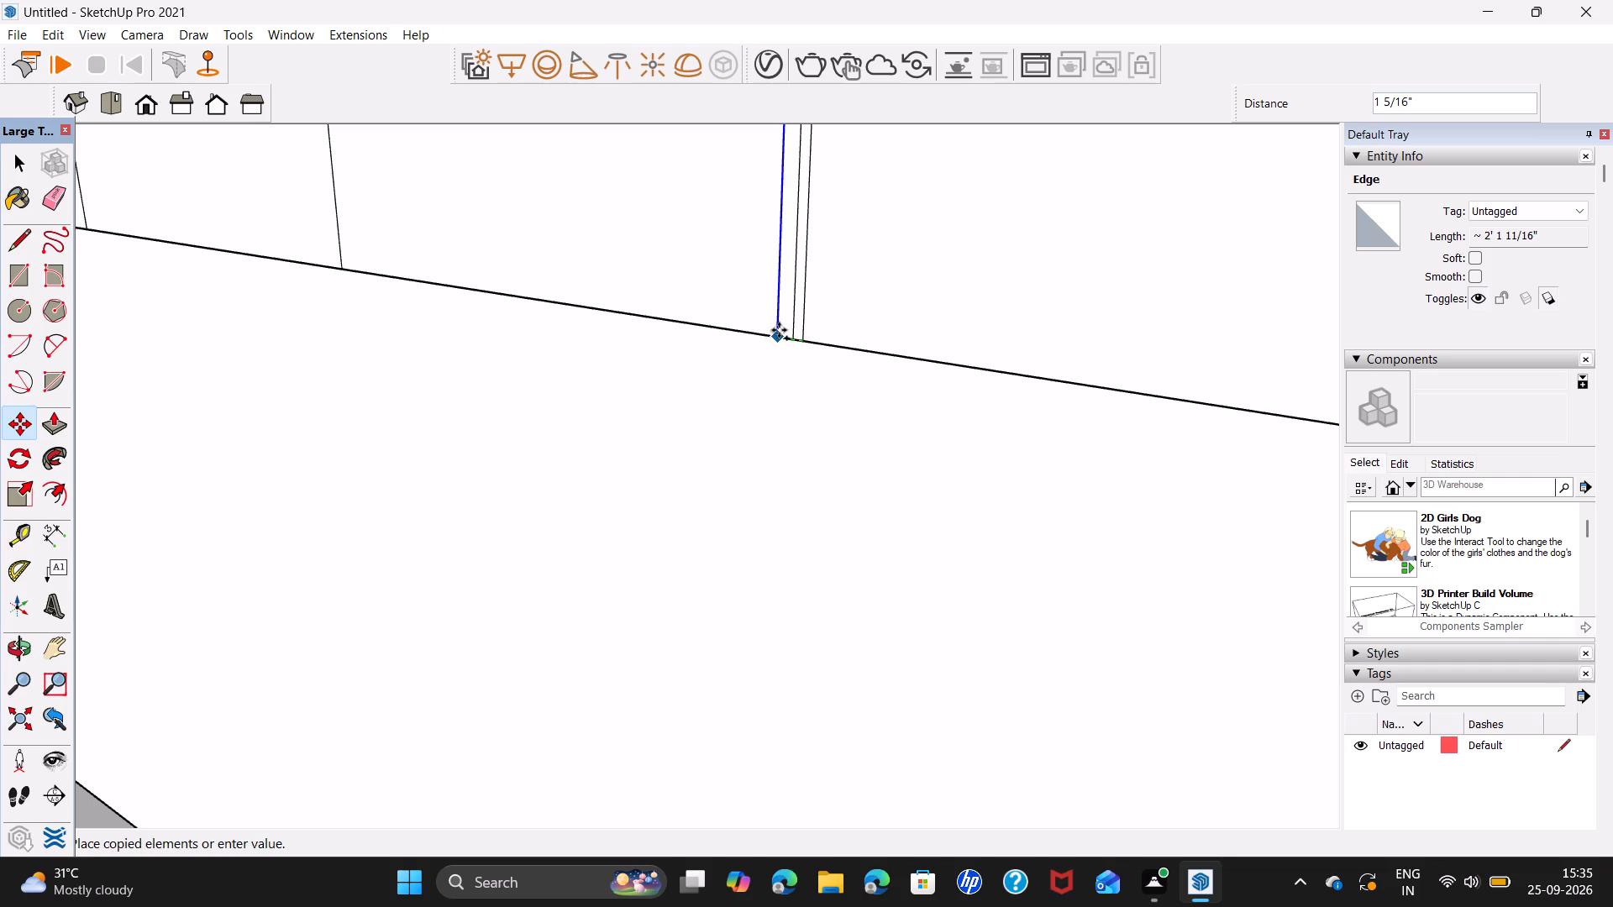
pyautogui.press('1')
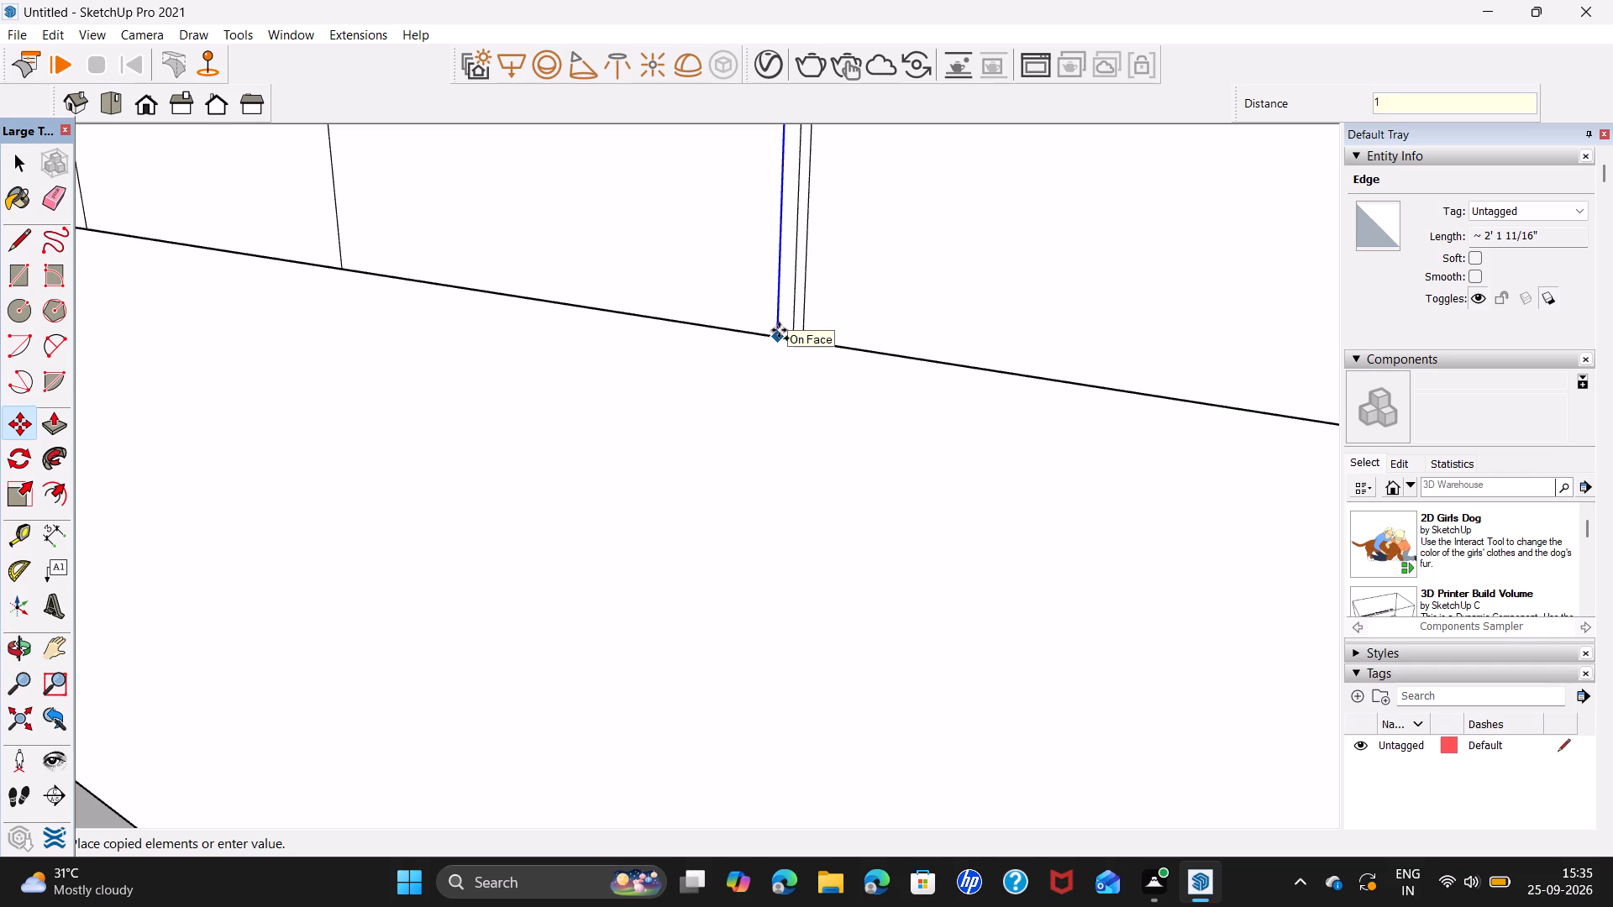
pyautogui.press('Return')
# Delete the original divider line between the two new lines to leave a single 1" strip.
pyautogui.press('space')
pyautogui.click(793, 321)
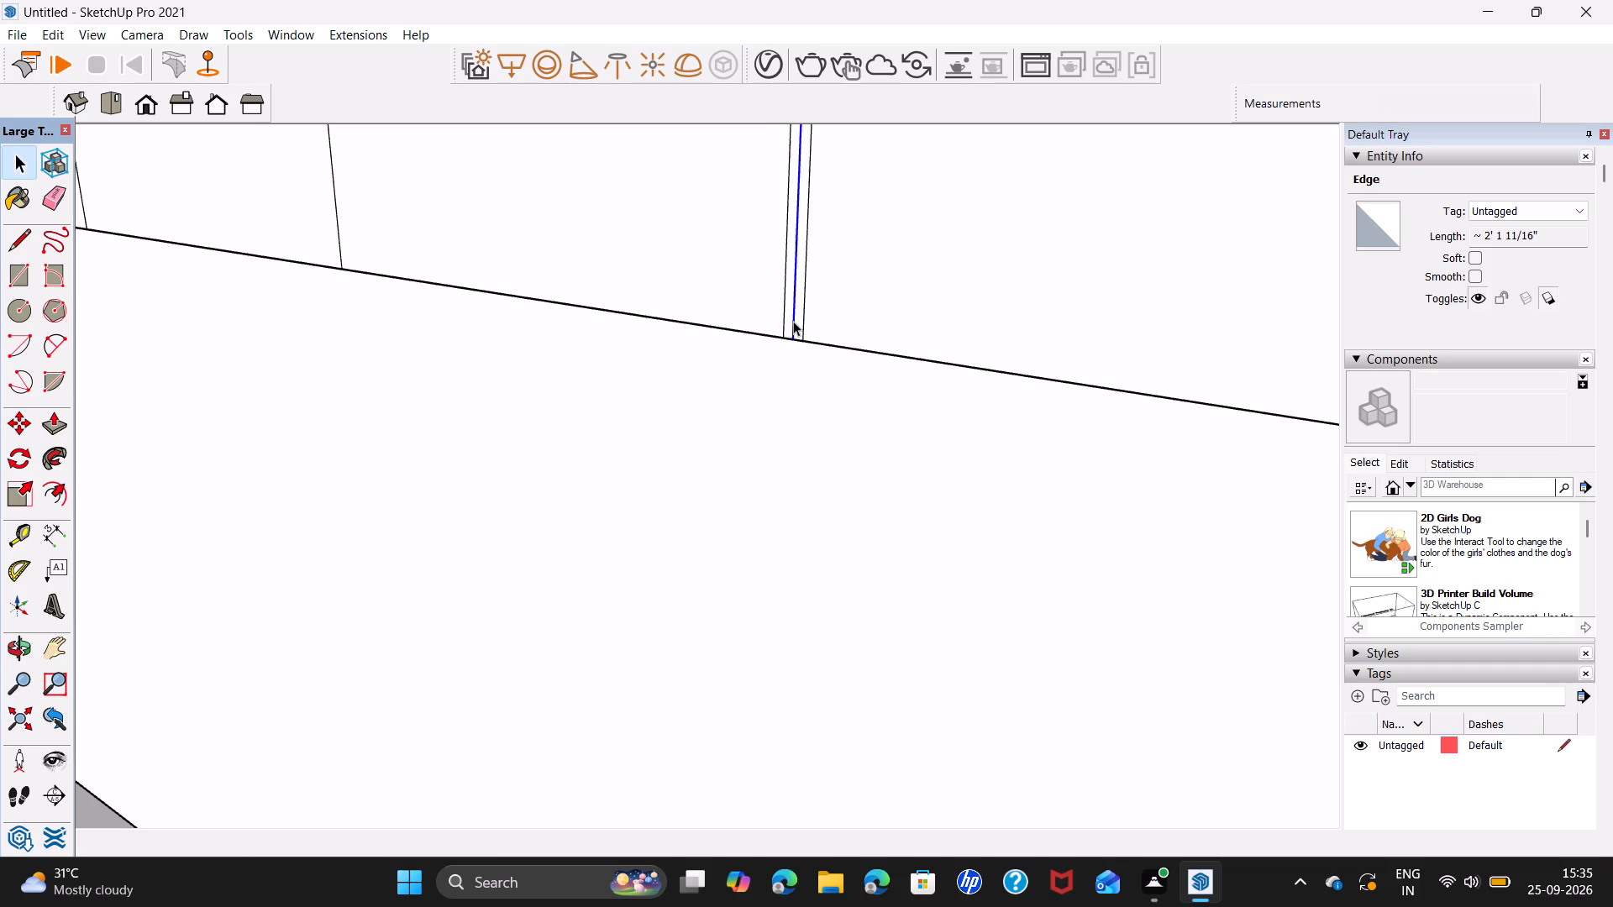
pyautogui.press('Delete')
# Copy the 1" strip face from its bottom midpoint onto the lower end of the adjacent divider line.
pyautogui.click(793, 321)
pyautogui.press('m')
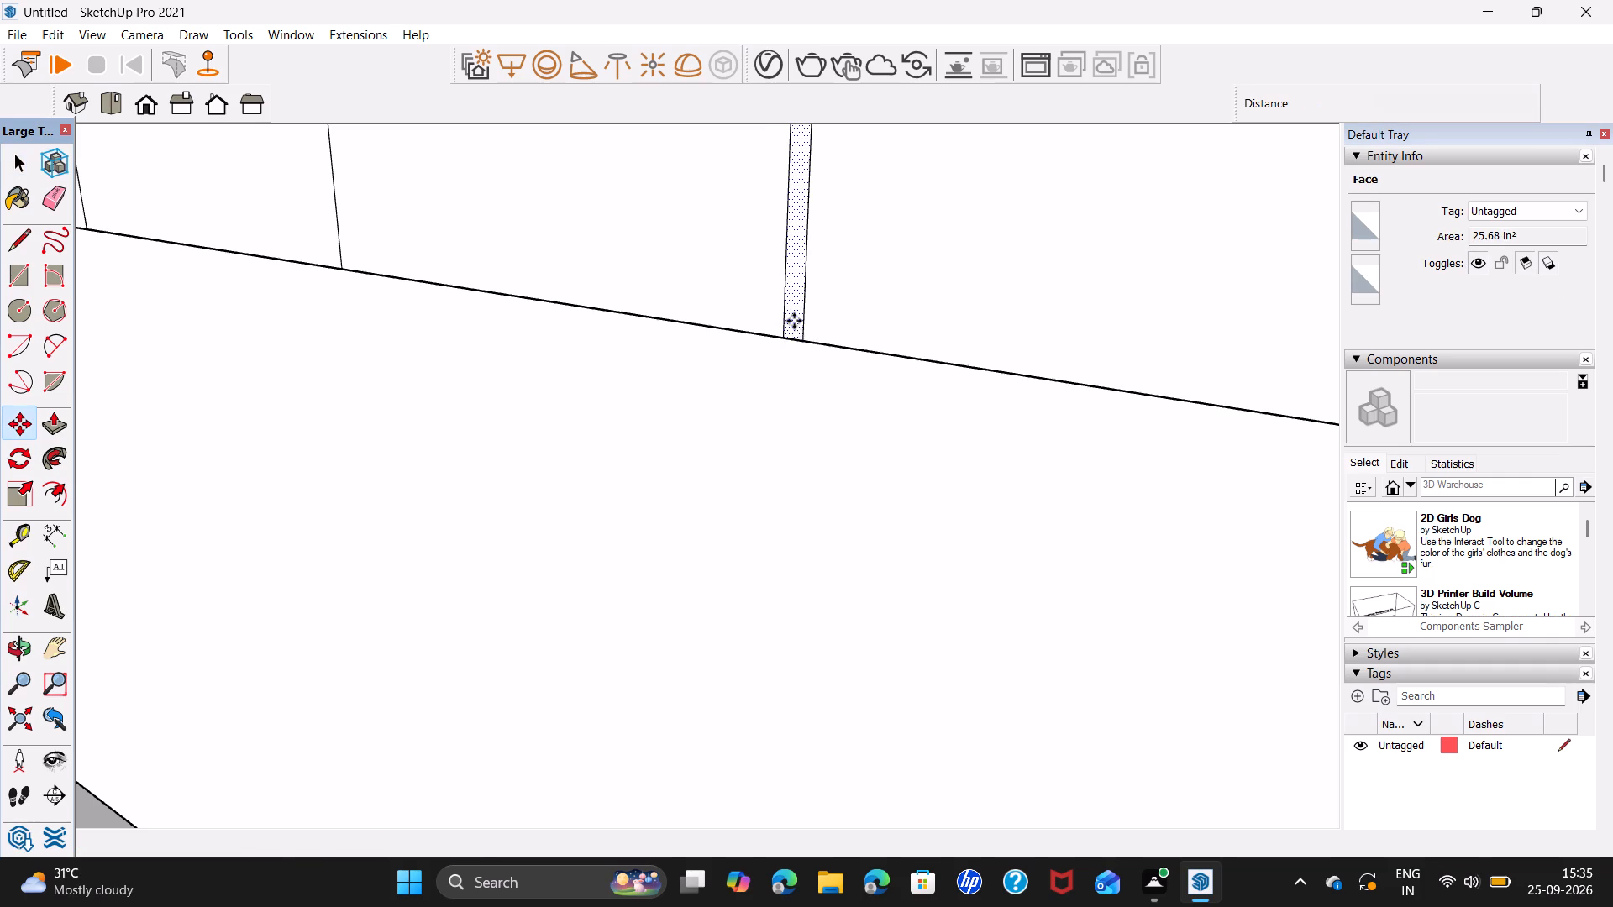
pyautogui.scroll(8, 787, 338)
pyautogui.click(798, 340)
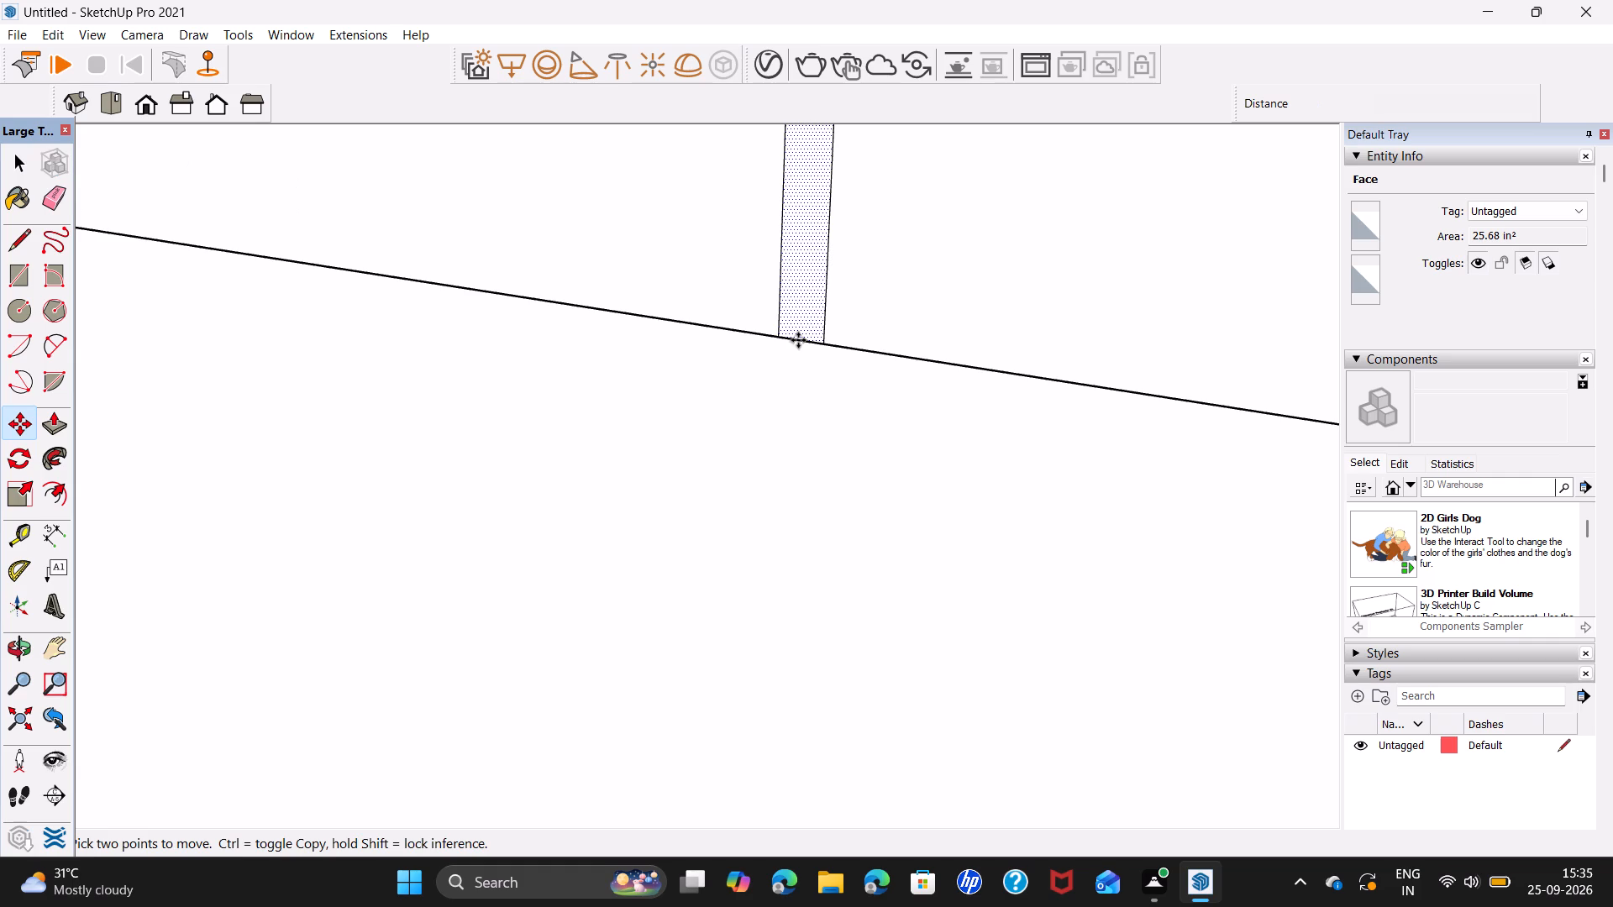
pyautogui.scroll(-15, 629, 303)
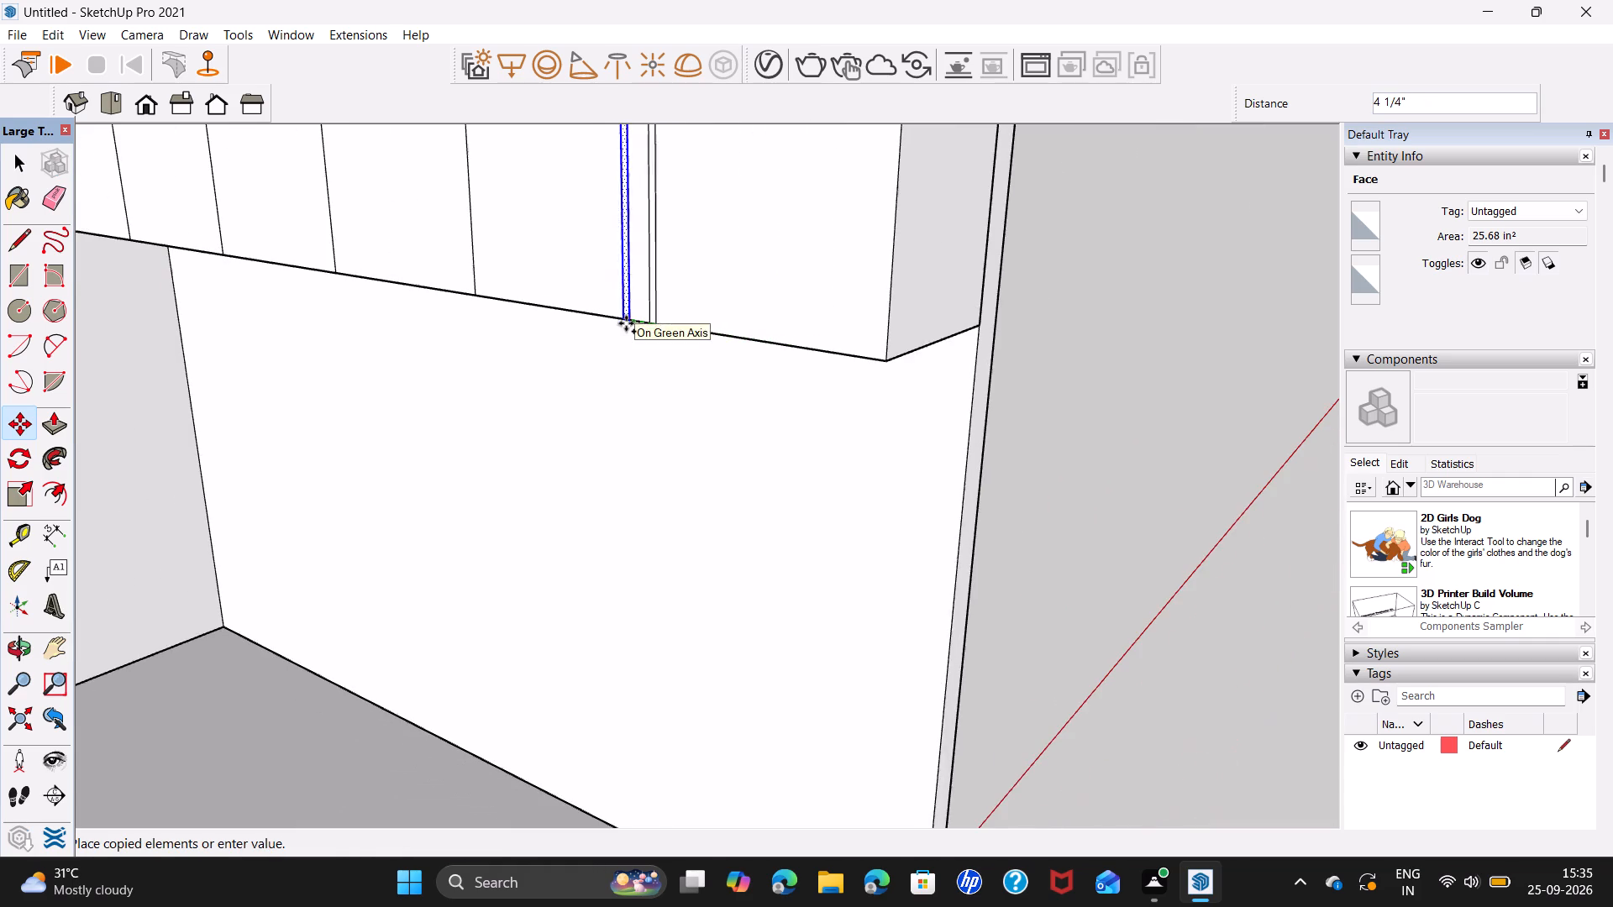
pyautogui.keyDown('shift'); pyautogui.moveTo(616, 317); pyautogui.dragTo(1019, 420, button='middle'); pyautogui.keyUp('shift')
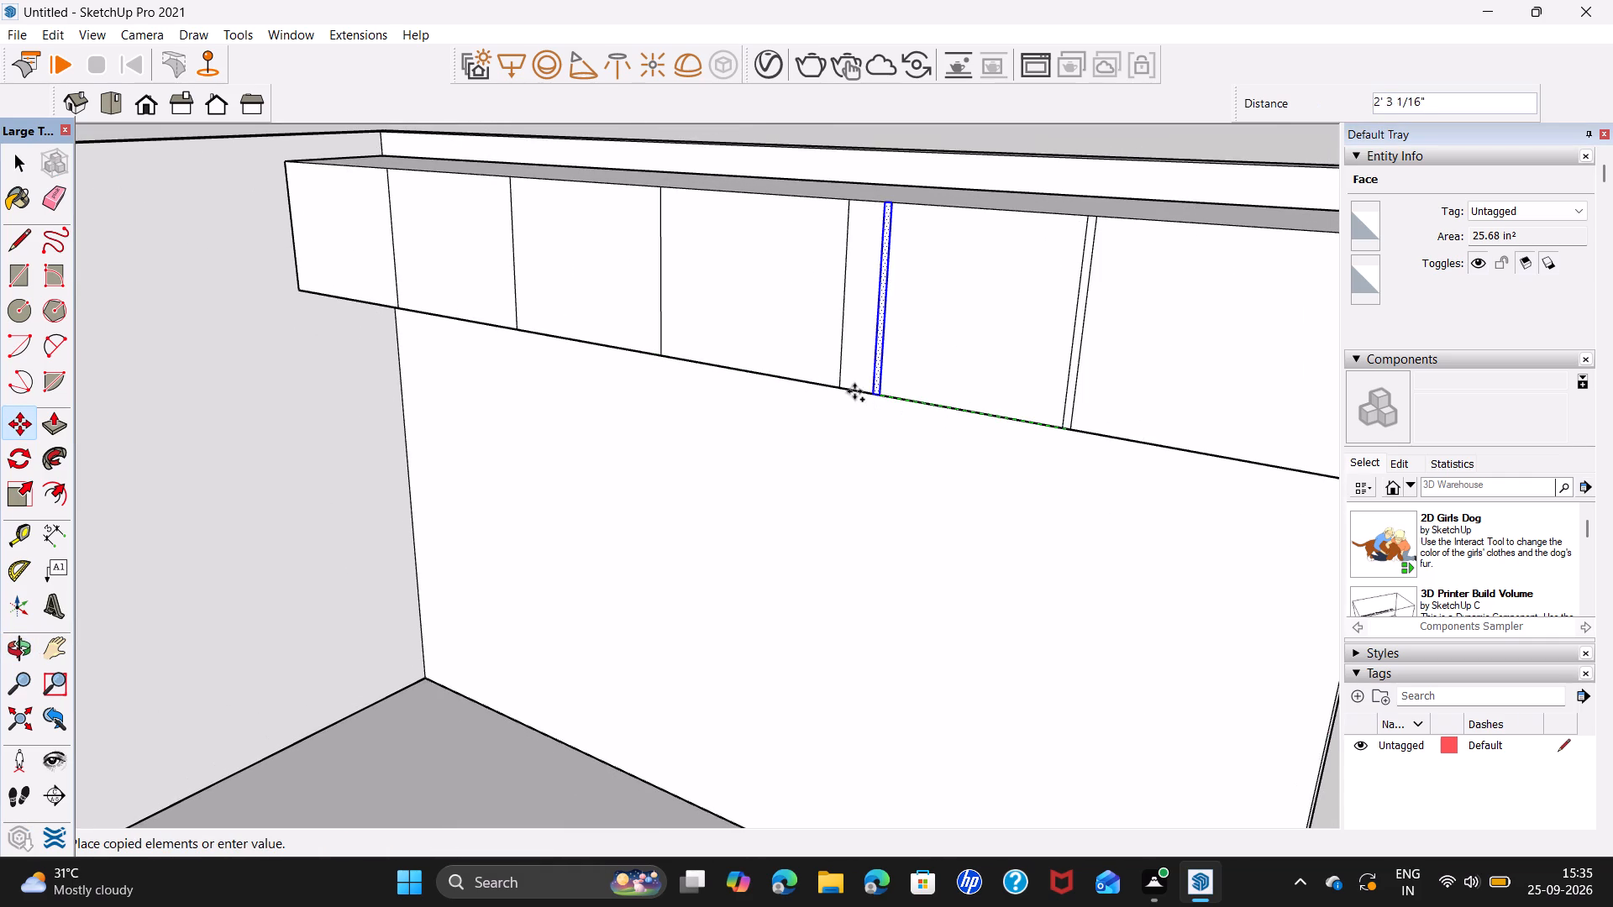
pyautogui.scroll(6, 846, 390)
pyautogui.click(836, 391)
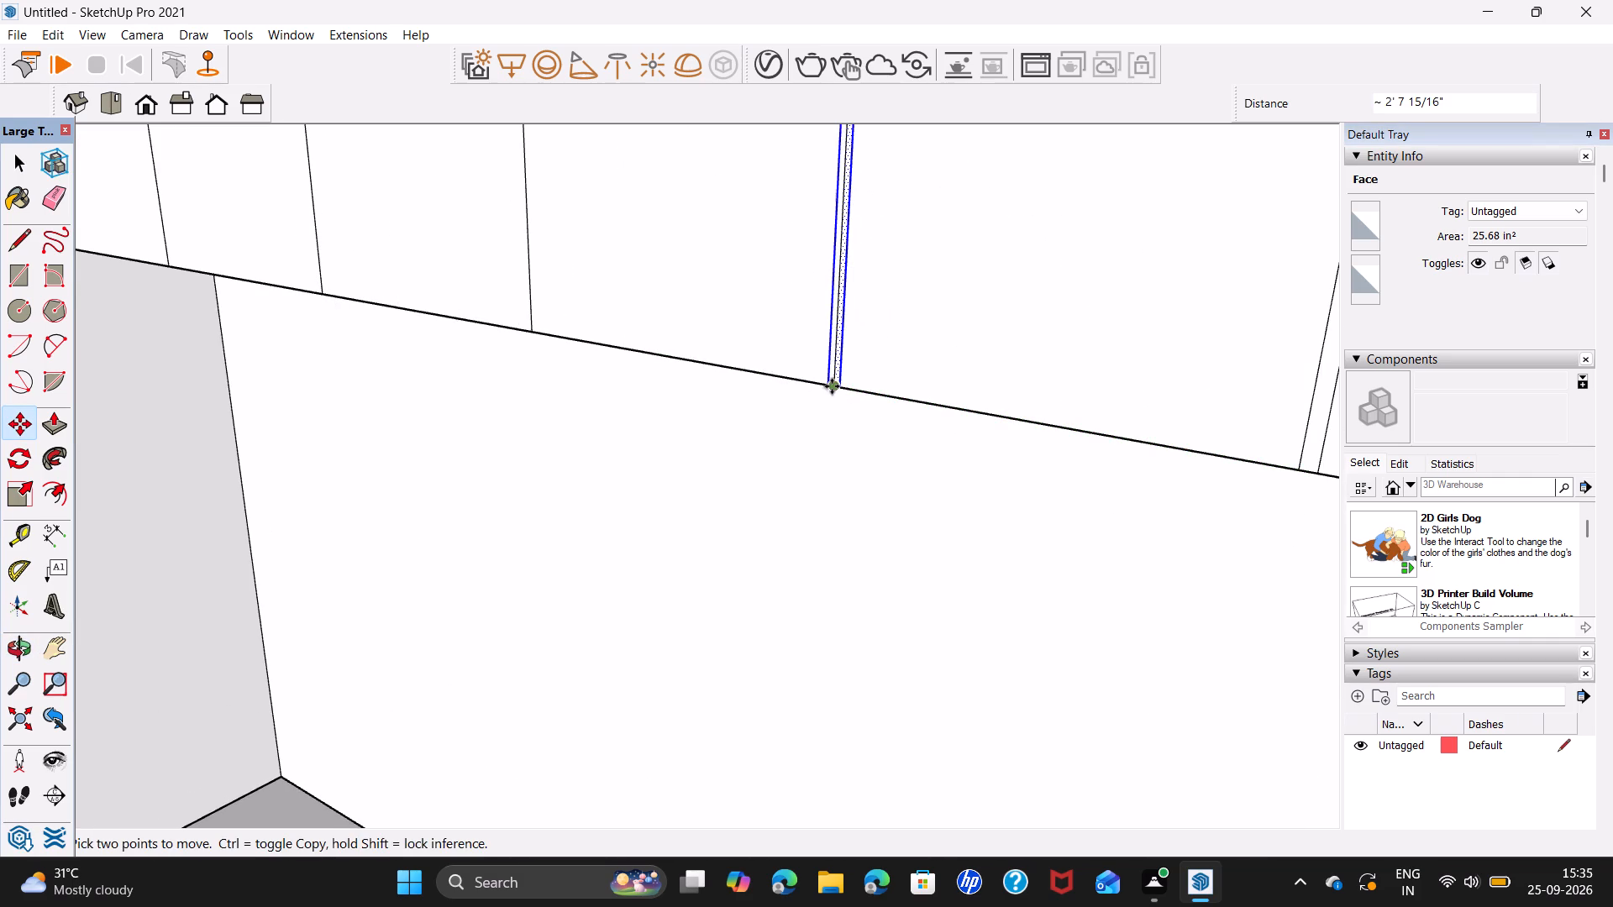
# Copy the 1" strip by its bottom midpoint onto the lower ends of the three remaining divider lines along the cupboard front.
pyautogui.scroll(6, 832, 386)
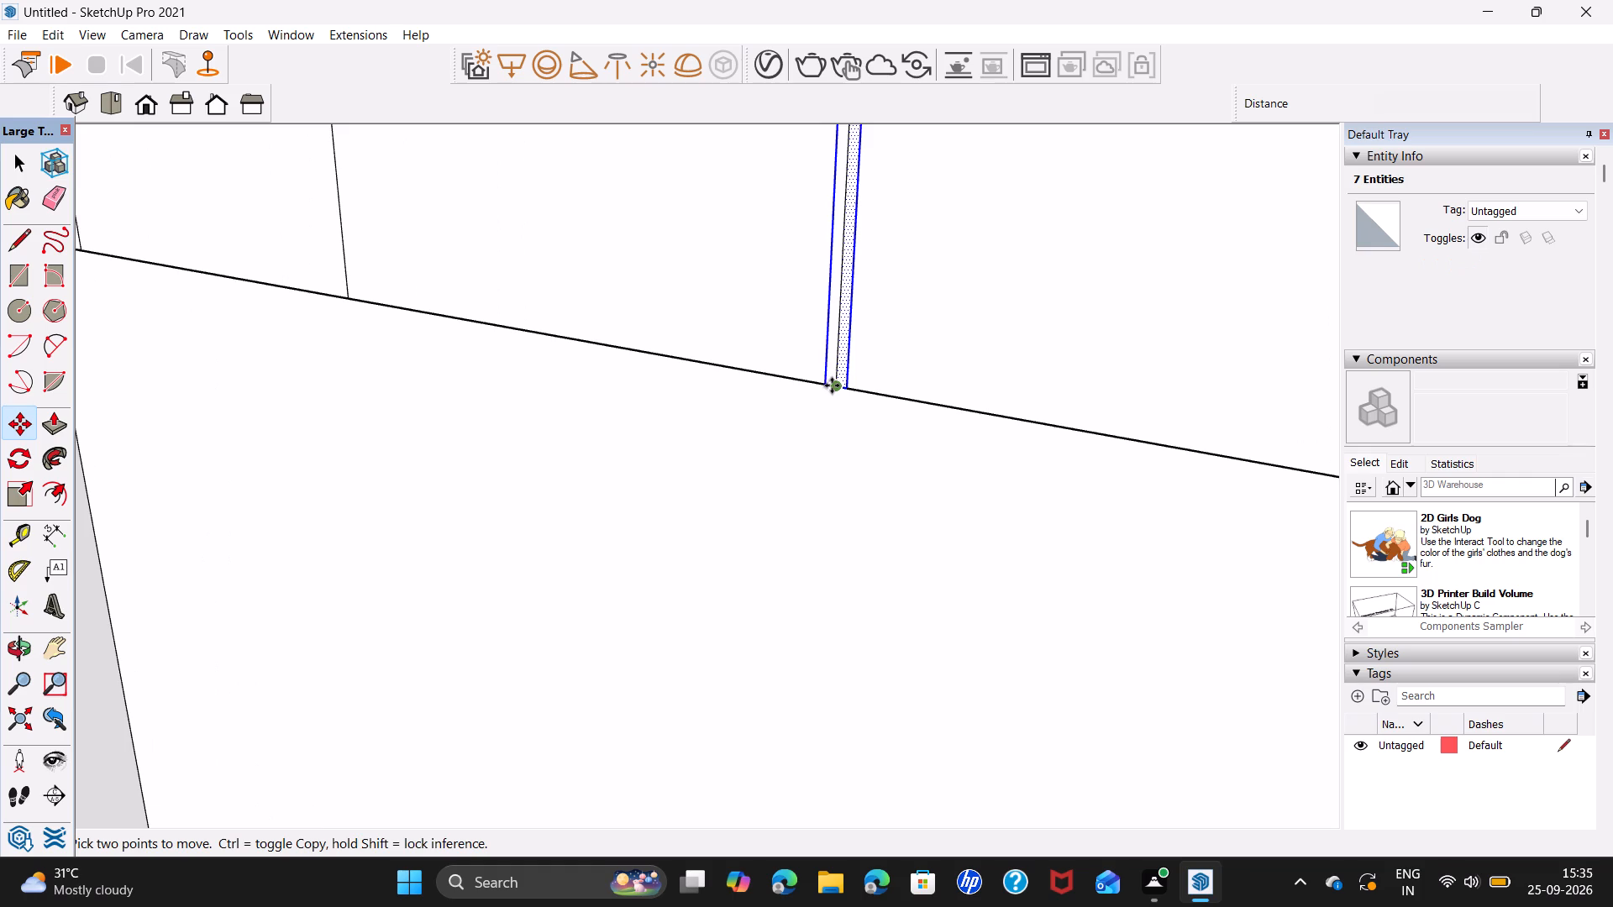
pyautogui.click(832, 385)
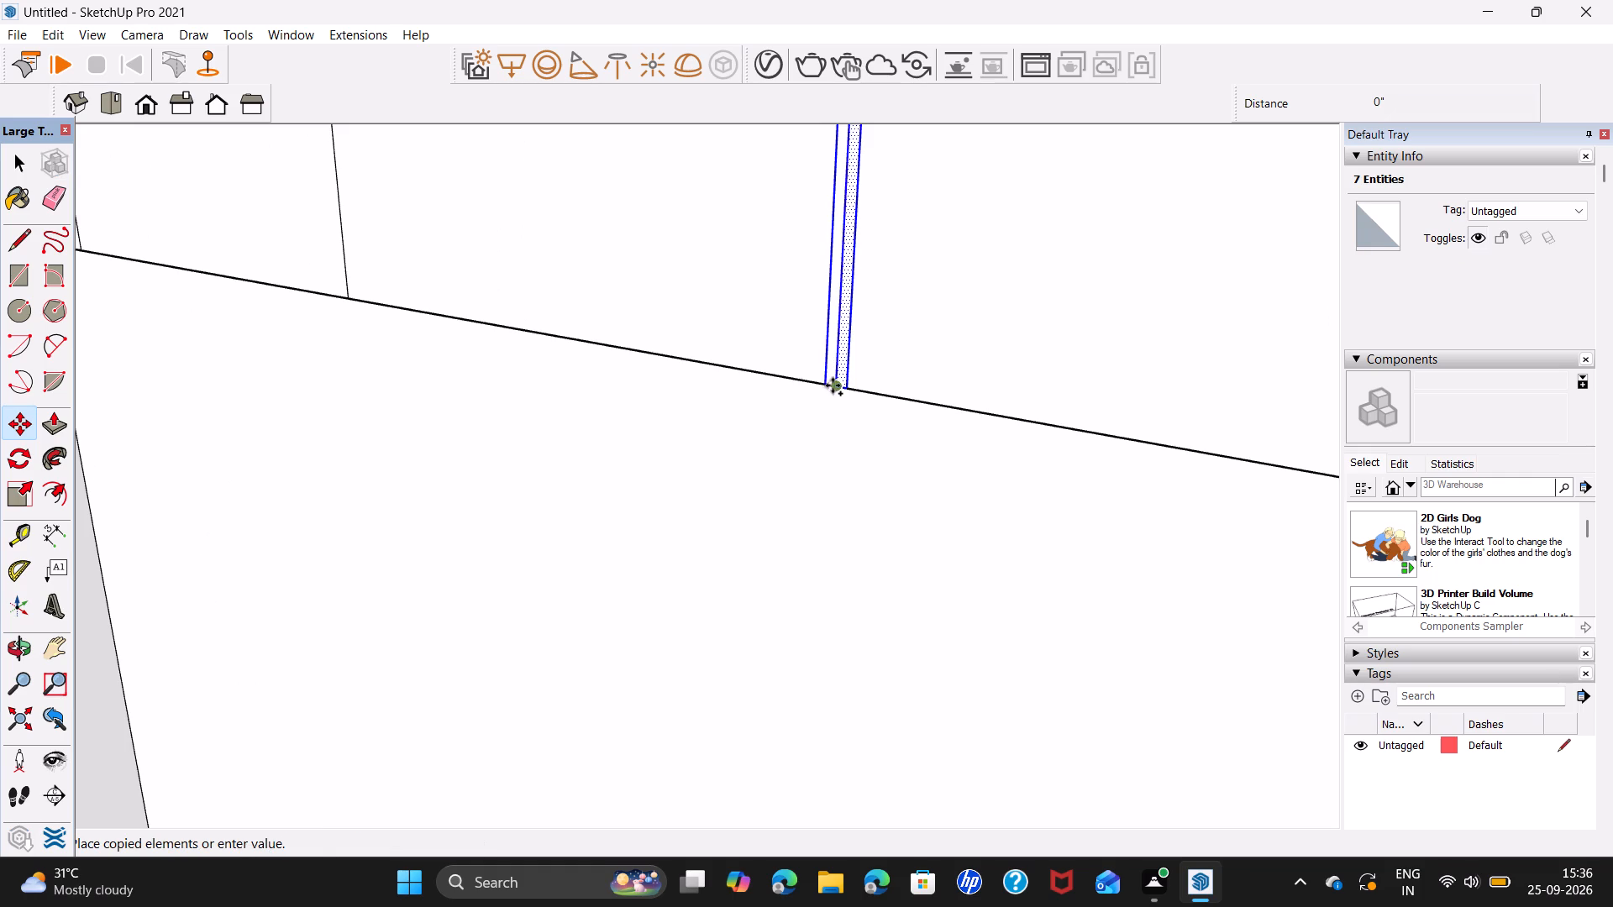
pyautogui.click(834, 382)
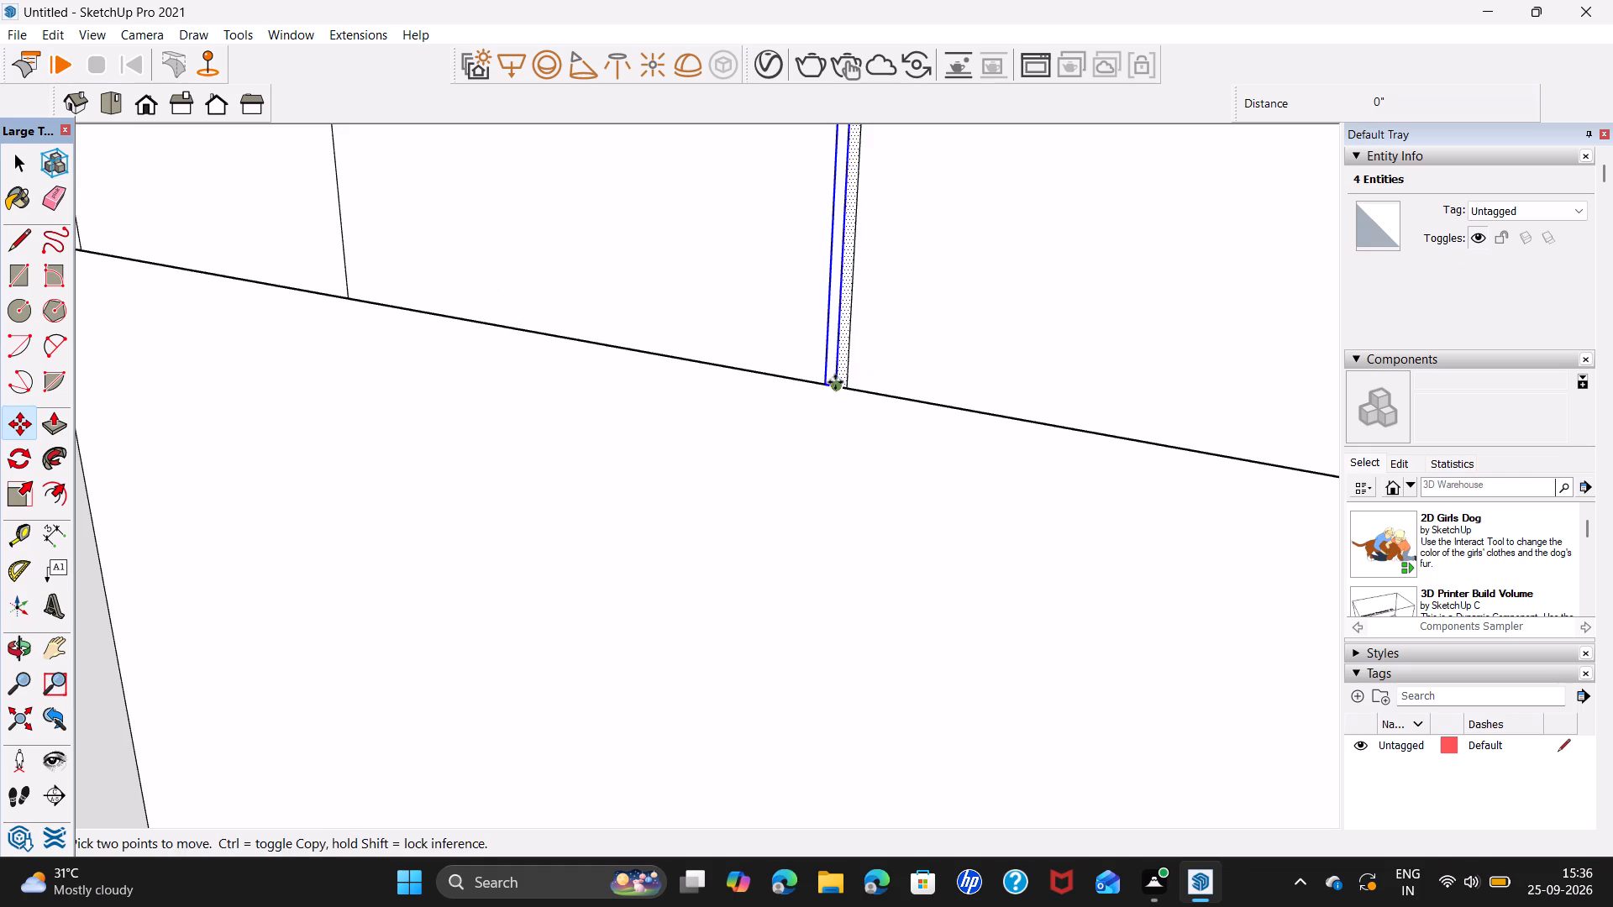
pyautogui.click(836, 381)
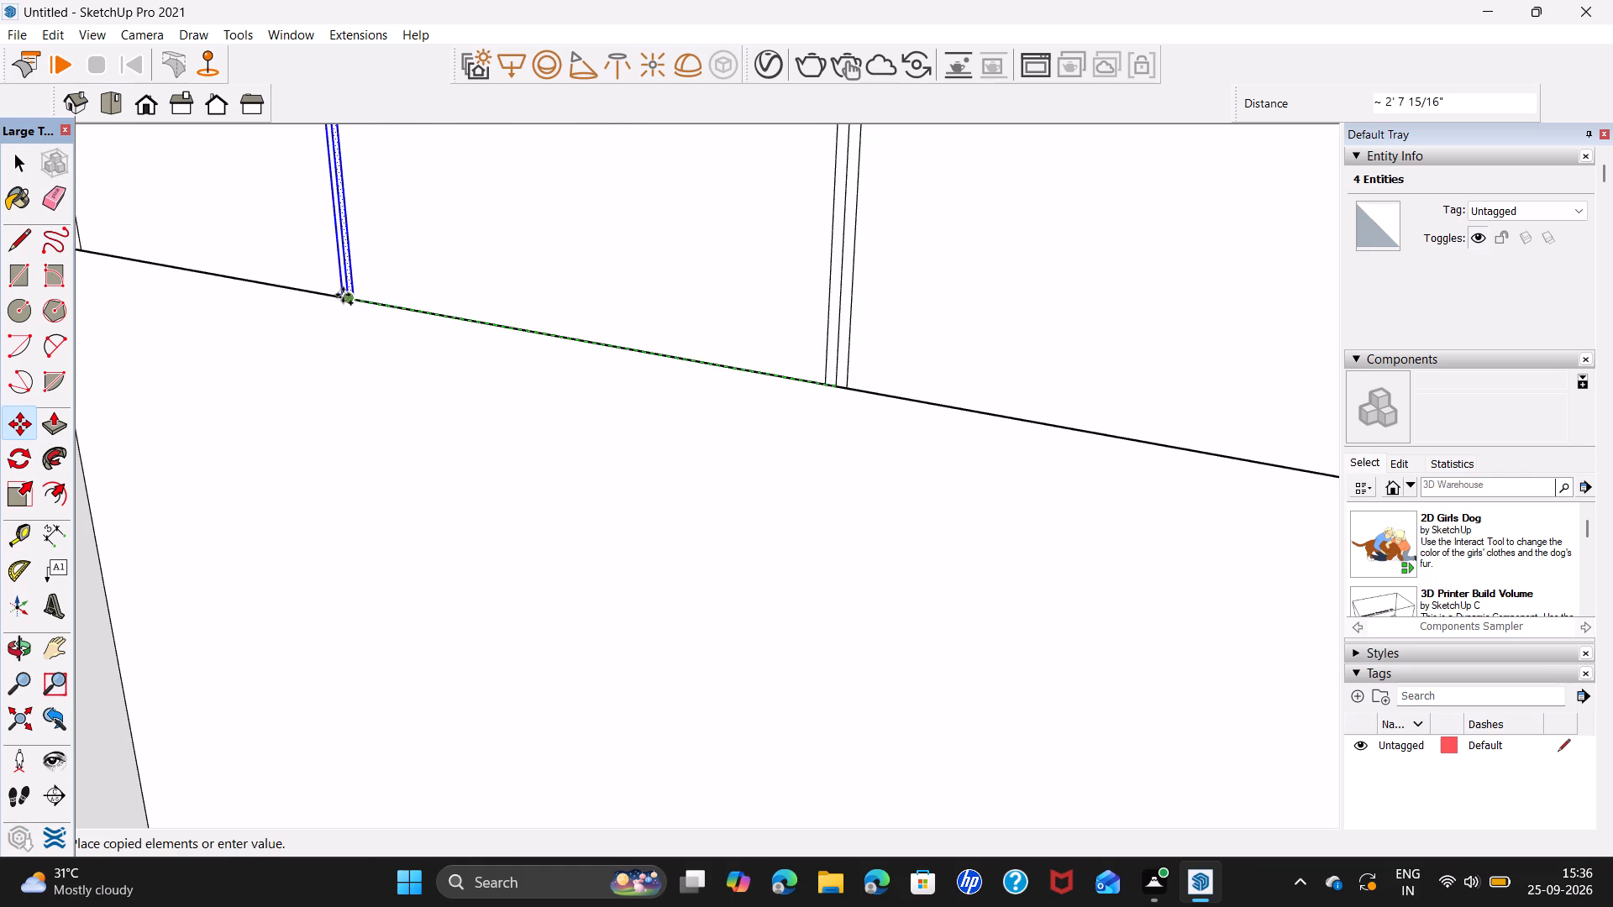
pyautogui.scroll(5, 344, 294)
pyautogui.moveTo(345, 293); pyautogui.dragTo(646, 398, button='middle')
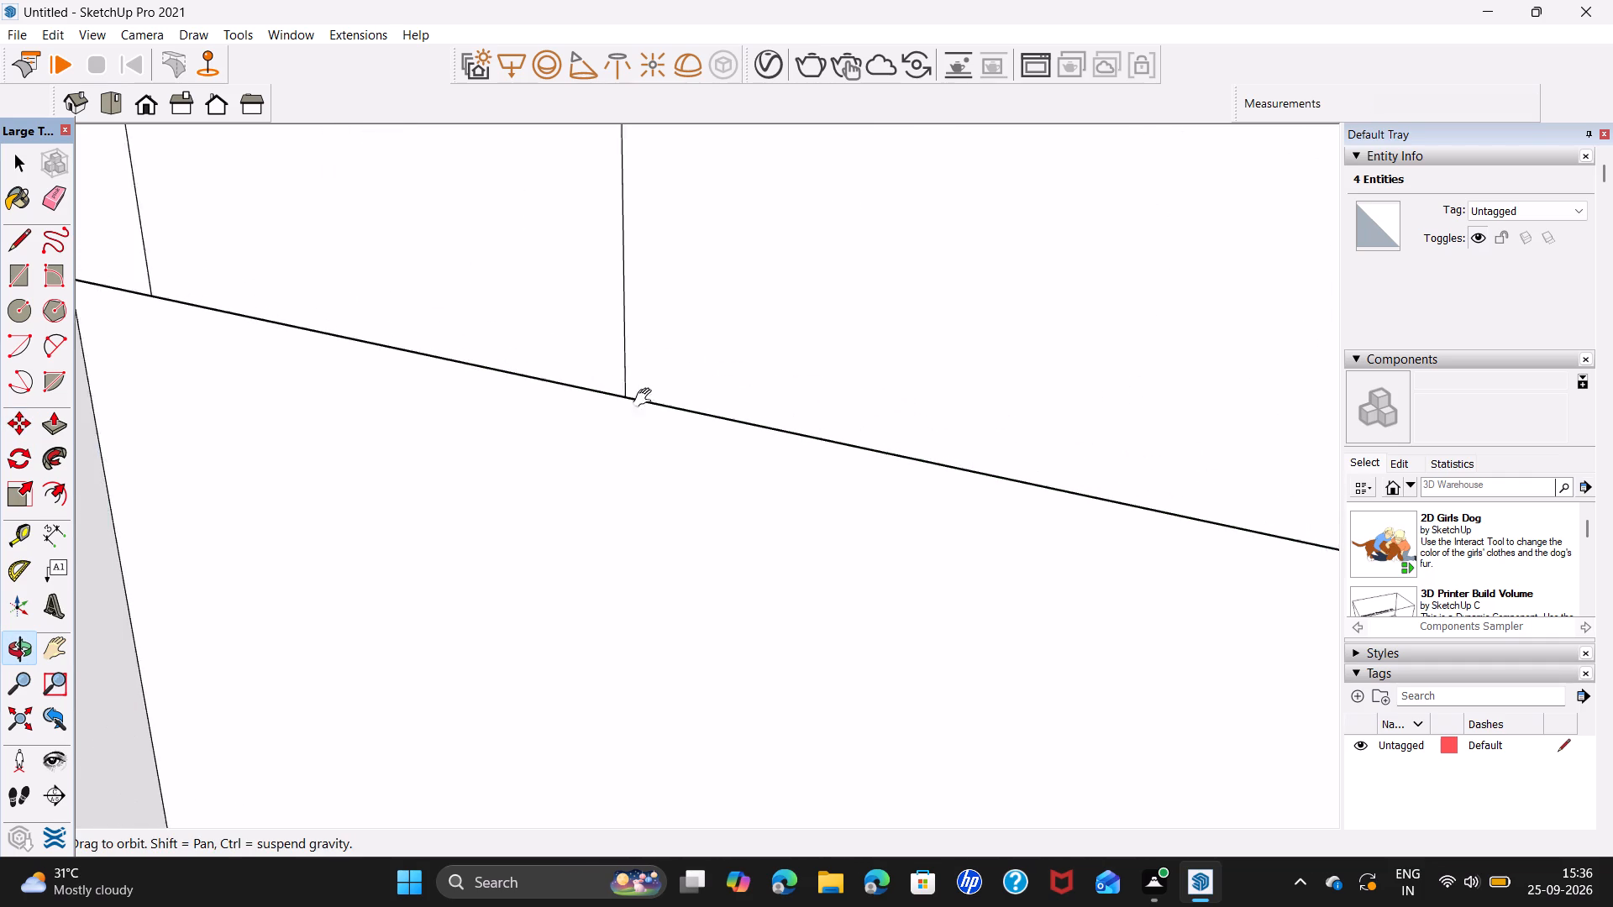
pyautogui.moveTo(646, 398); pyautogui.dragTo(828, 560, button='middle')
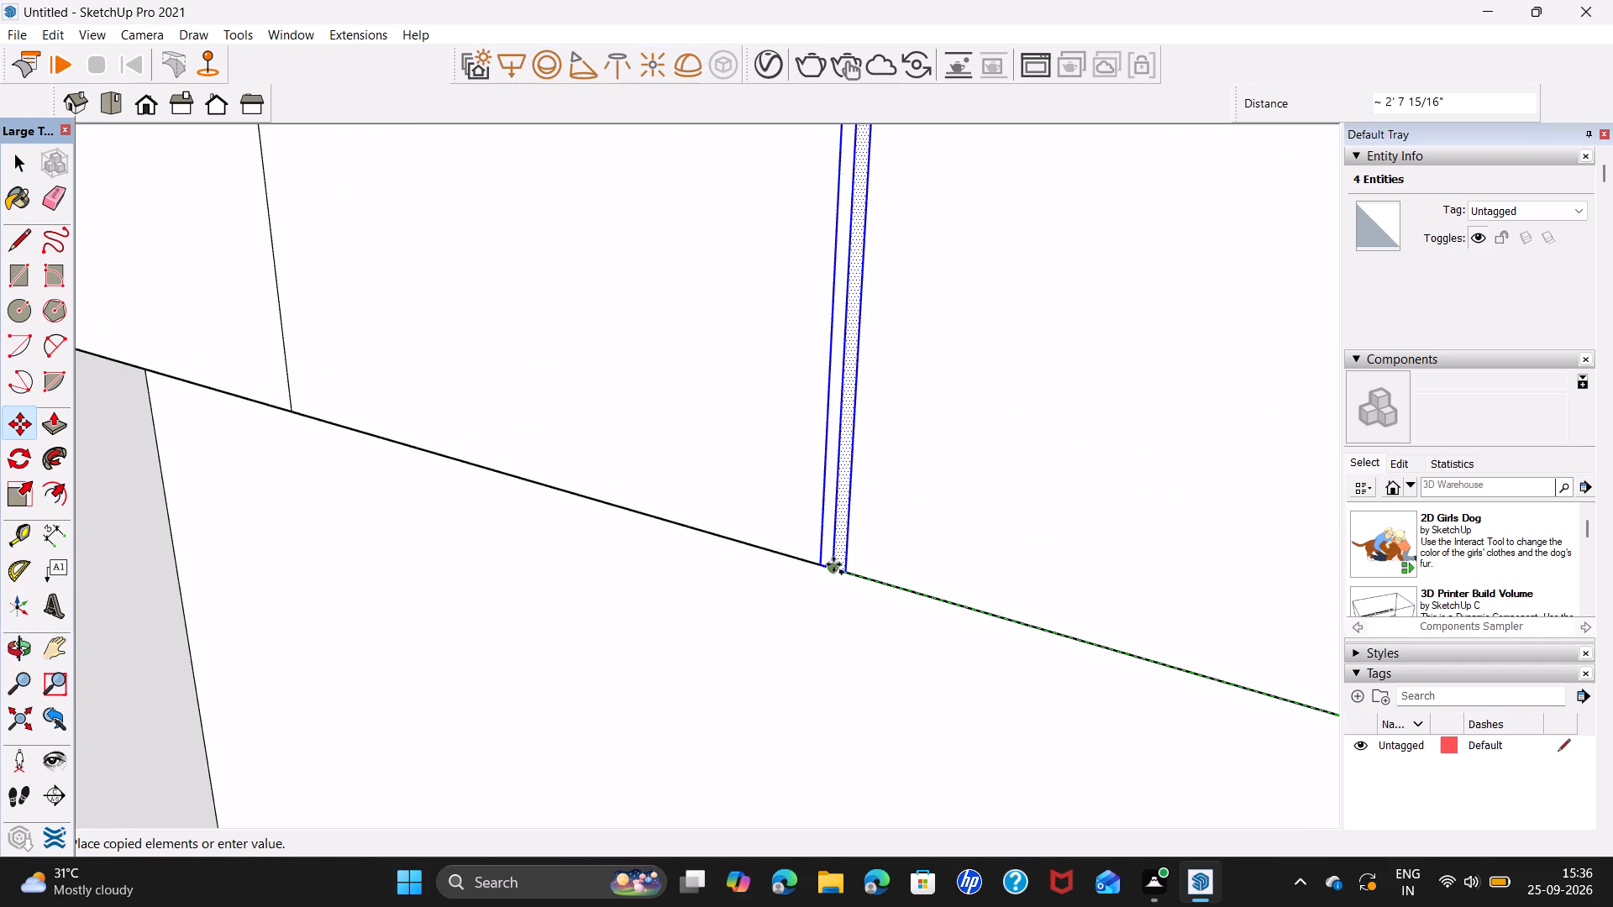
pyautogui.click(833, 564)
pyautogui.click(831, 566)
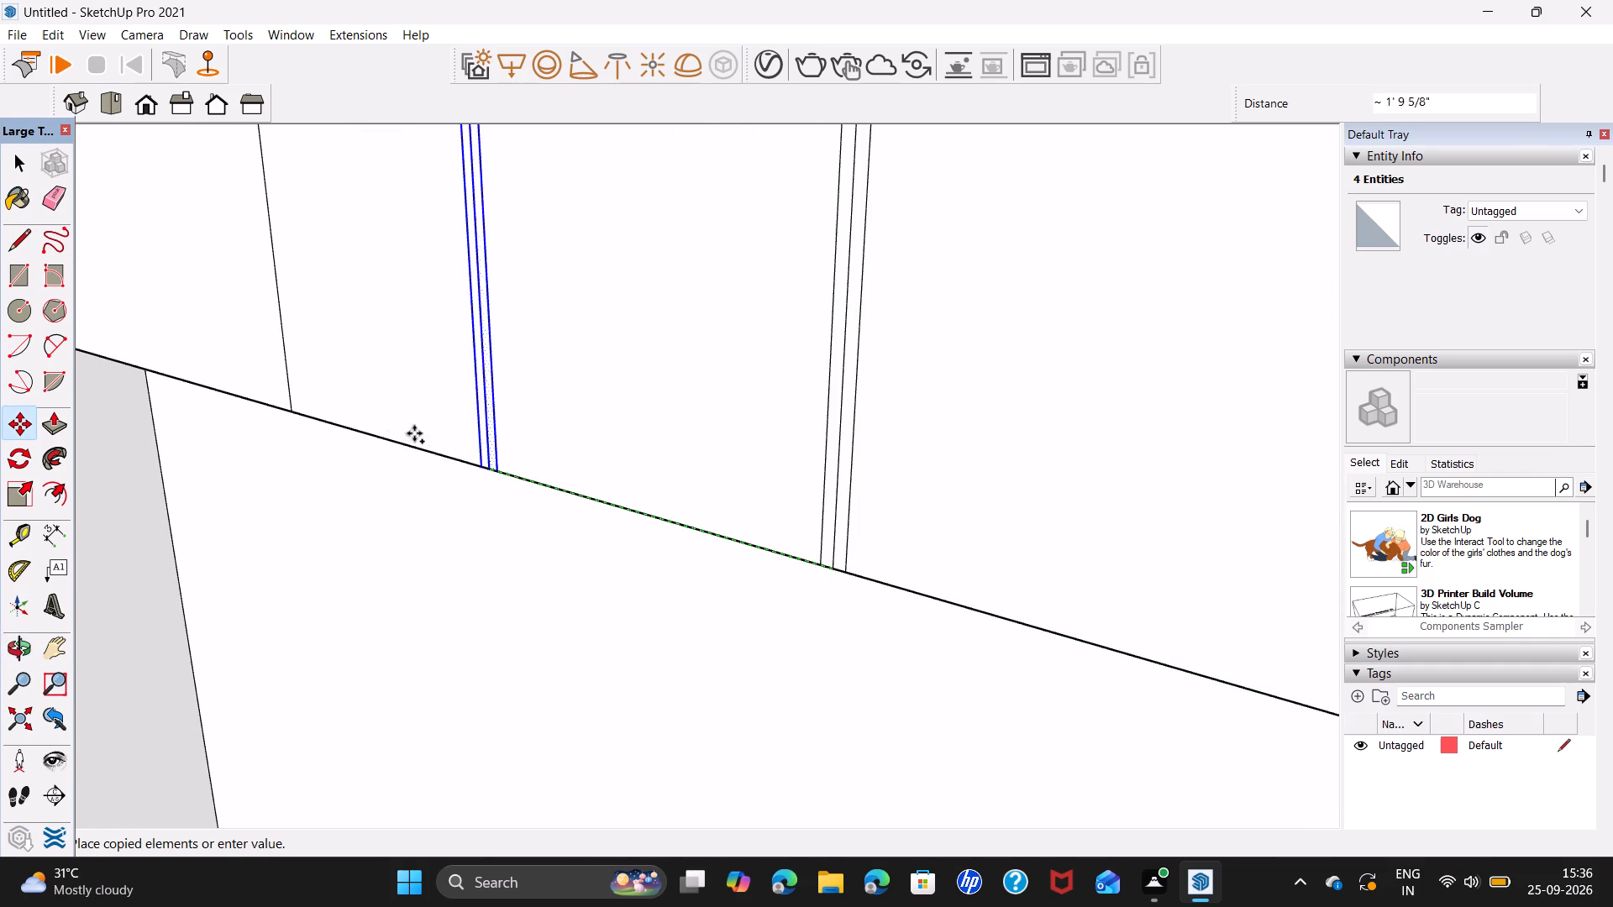
pyautogui.moveTo(304, 423); pyautogui.dragTo(554, 574, button='middle')
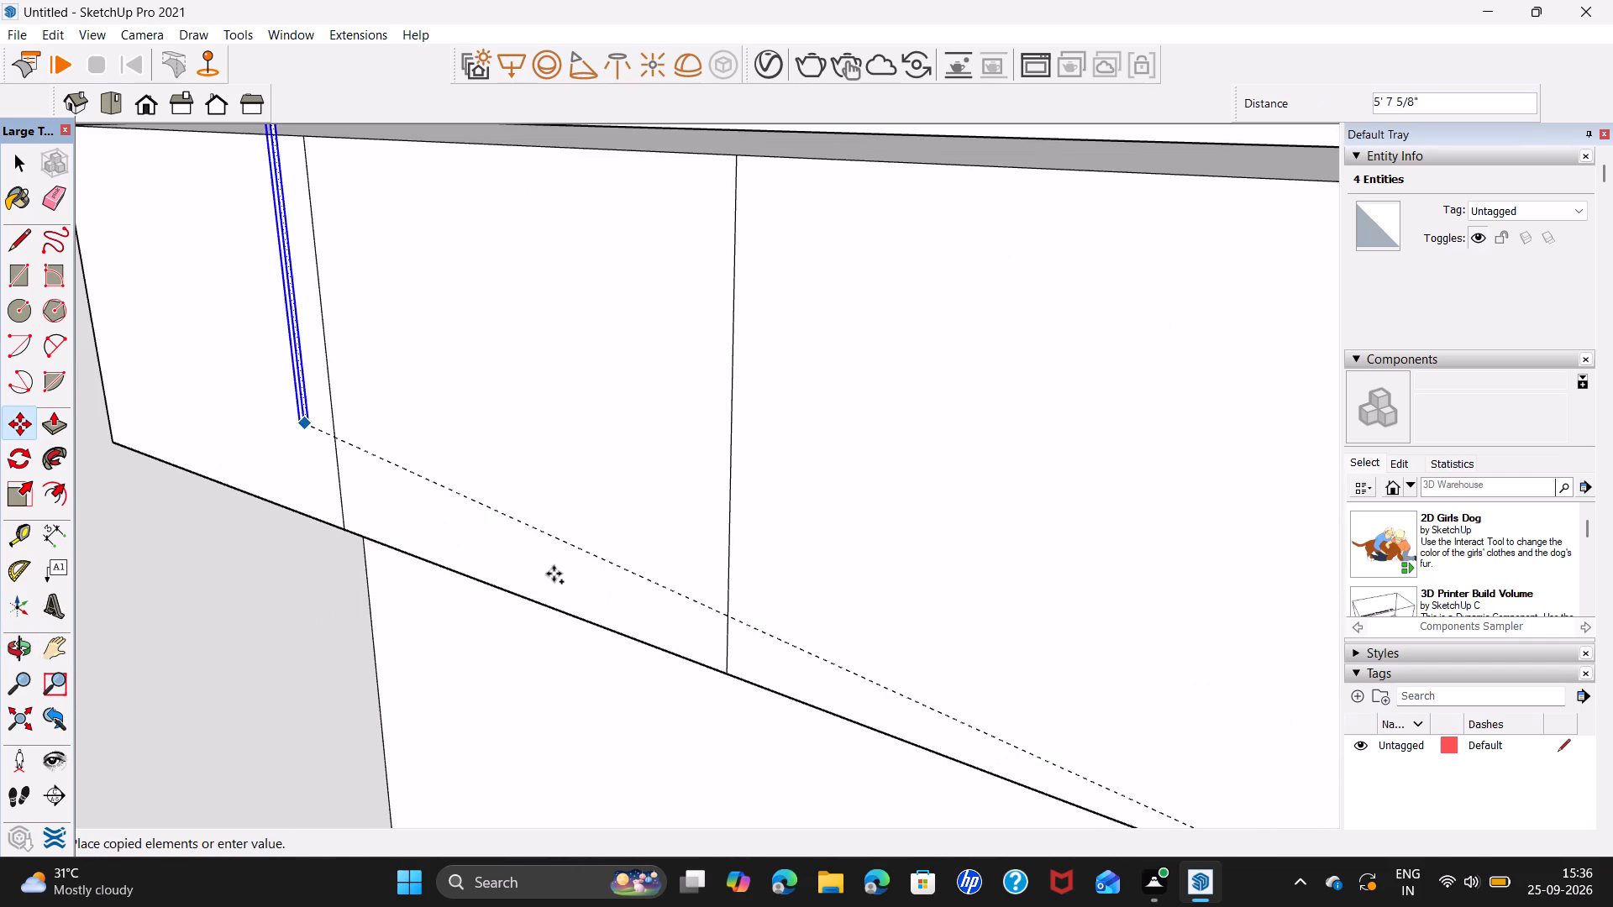
pyautogui.click(725, 673)
pyautogui.click(724, 673)
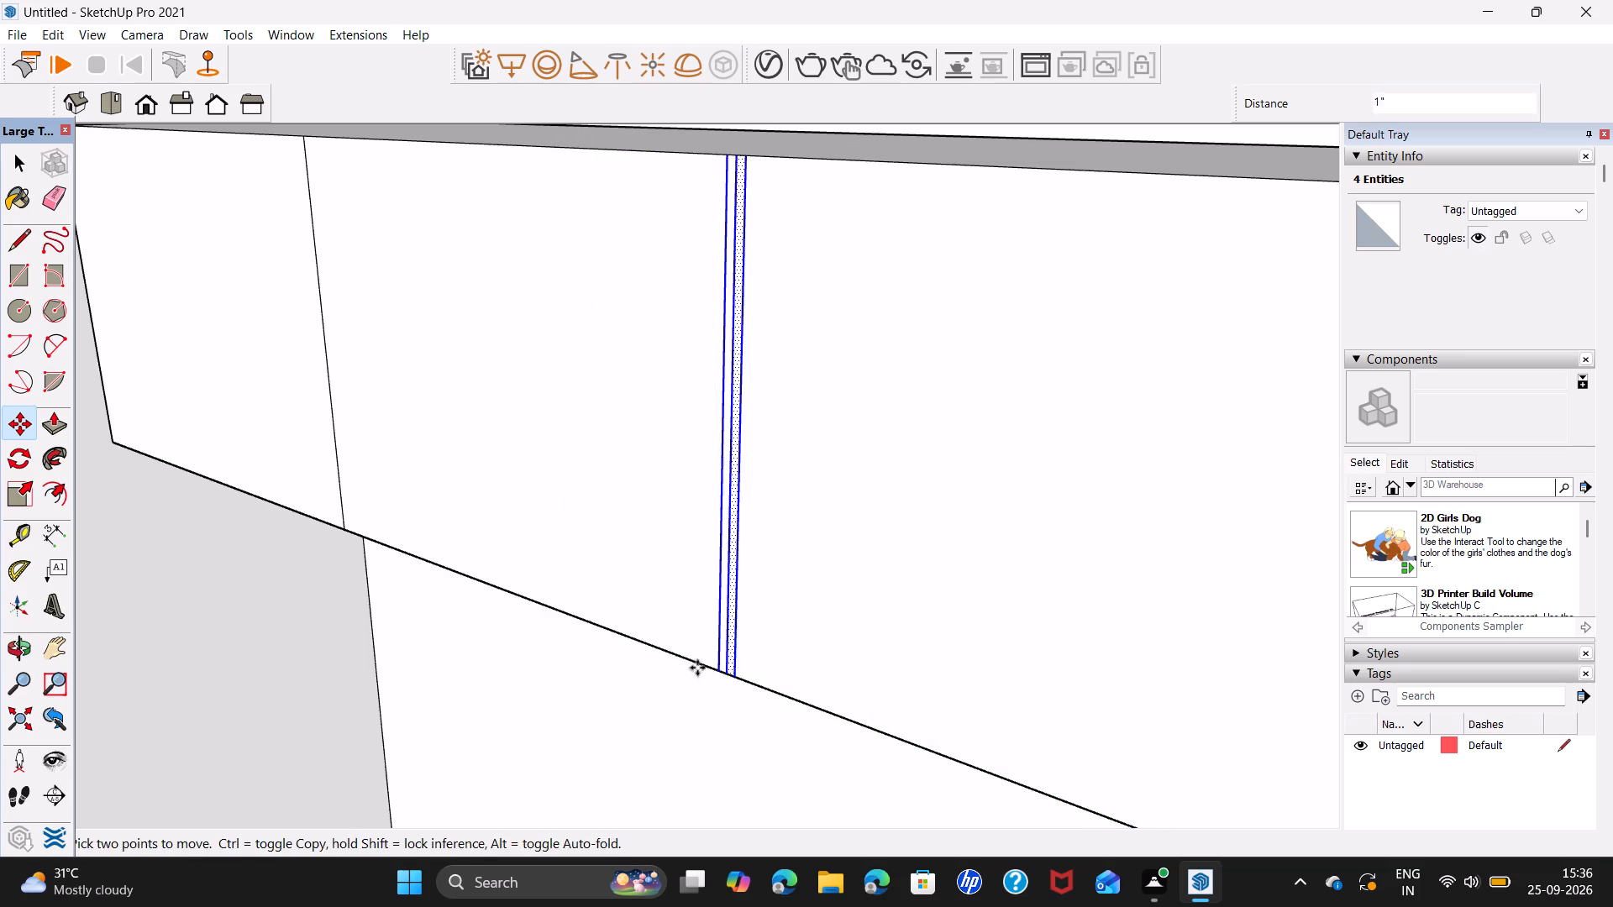
pyautogui.click(344, 532)
# Delete the original divider line inside each of the four copied strips, leaving clean 1" strips across the cupboard front.
pyautogui.press('space')
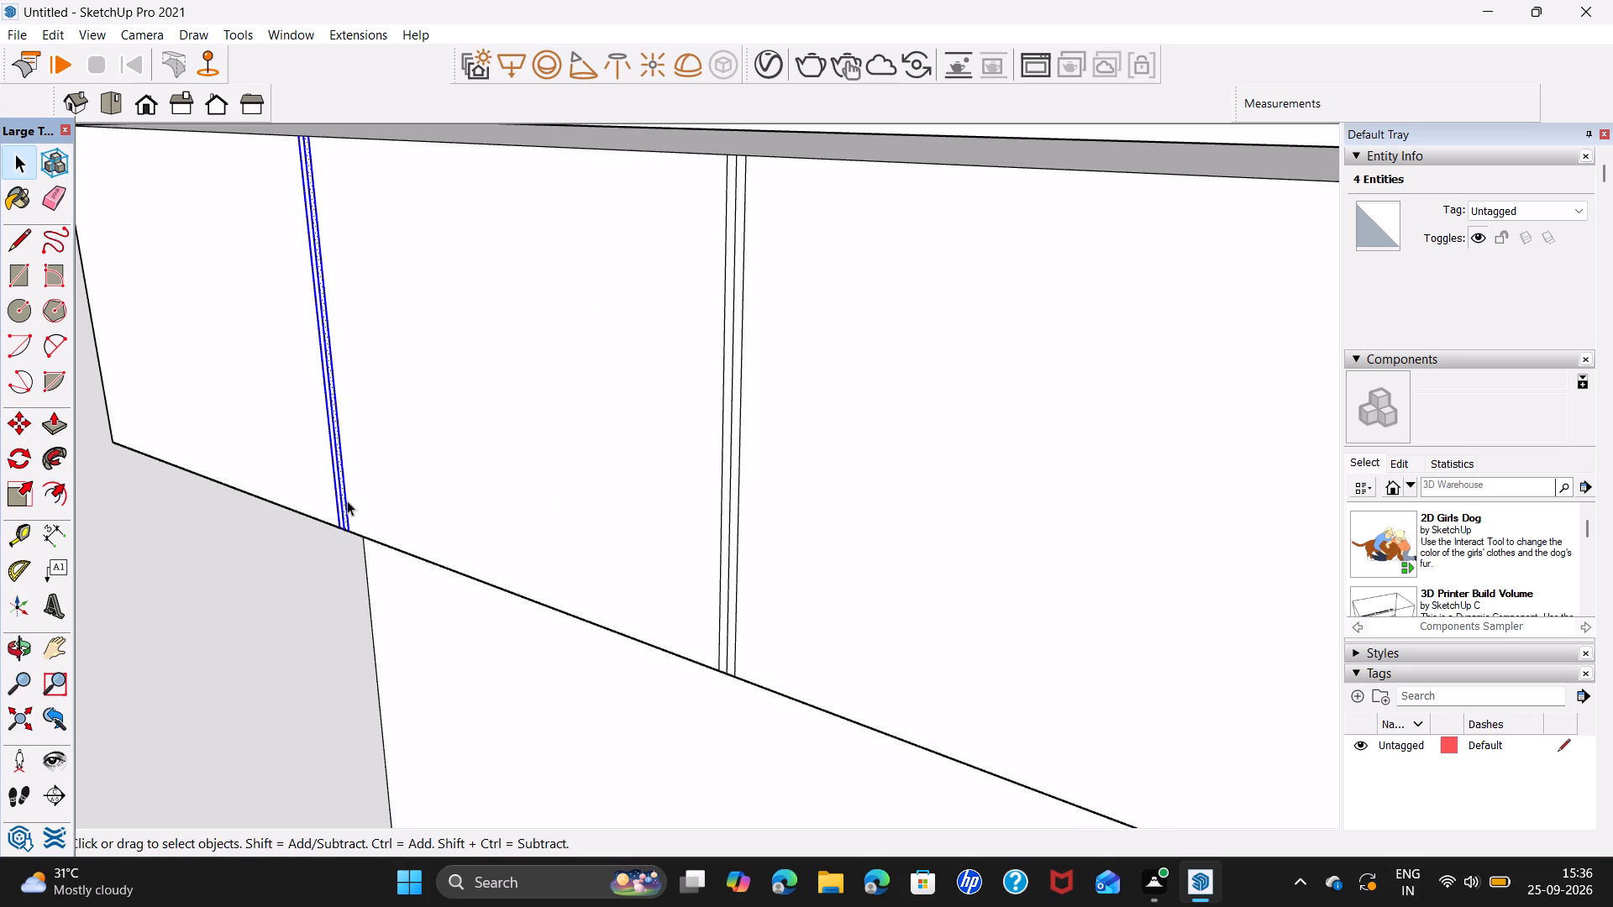
pyautogui.scroll(7, 338, 506)
pyautogui.click(349, 533)
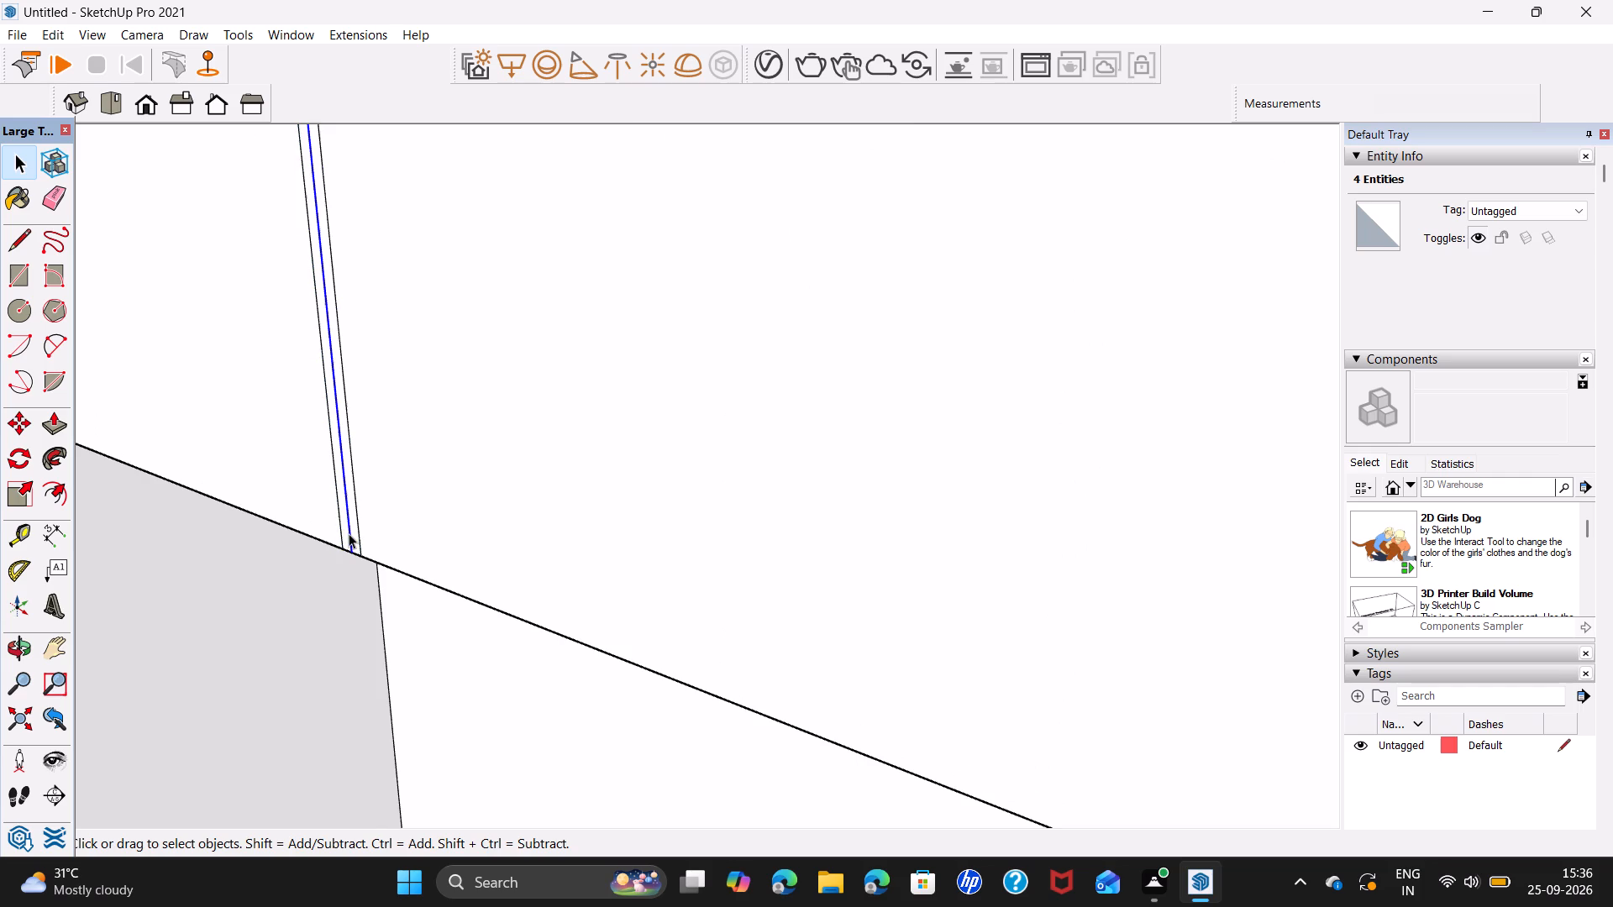
pyautogui.press('Delete')
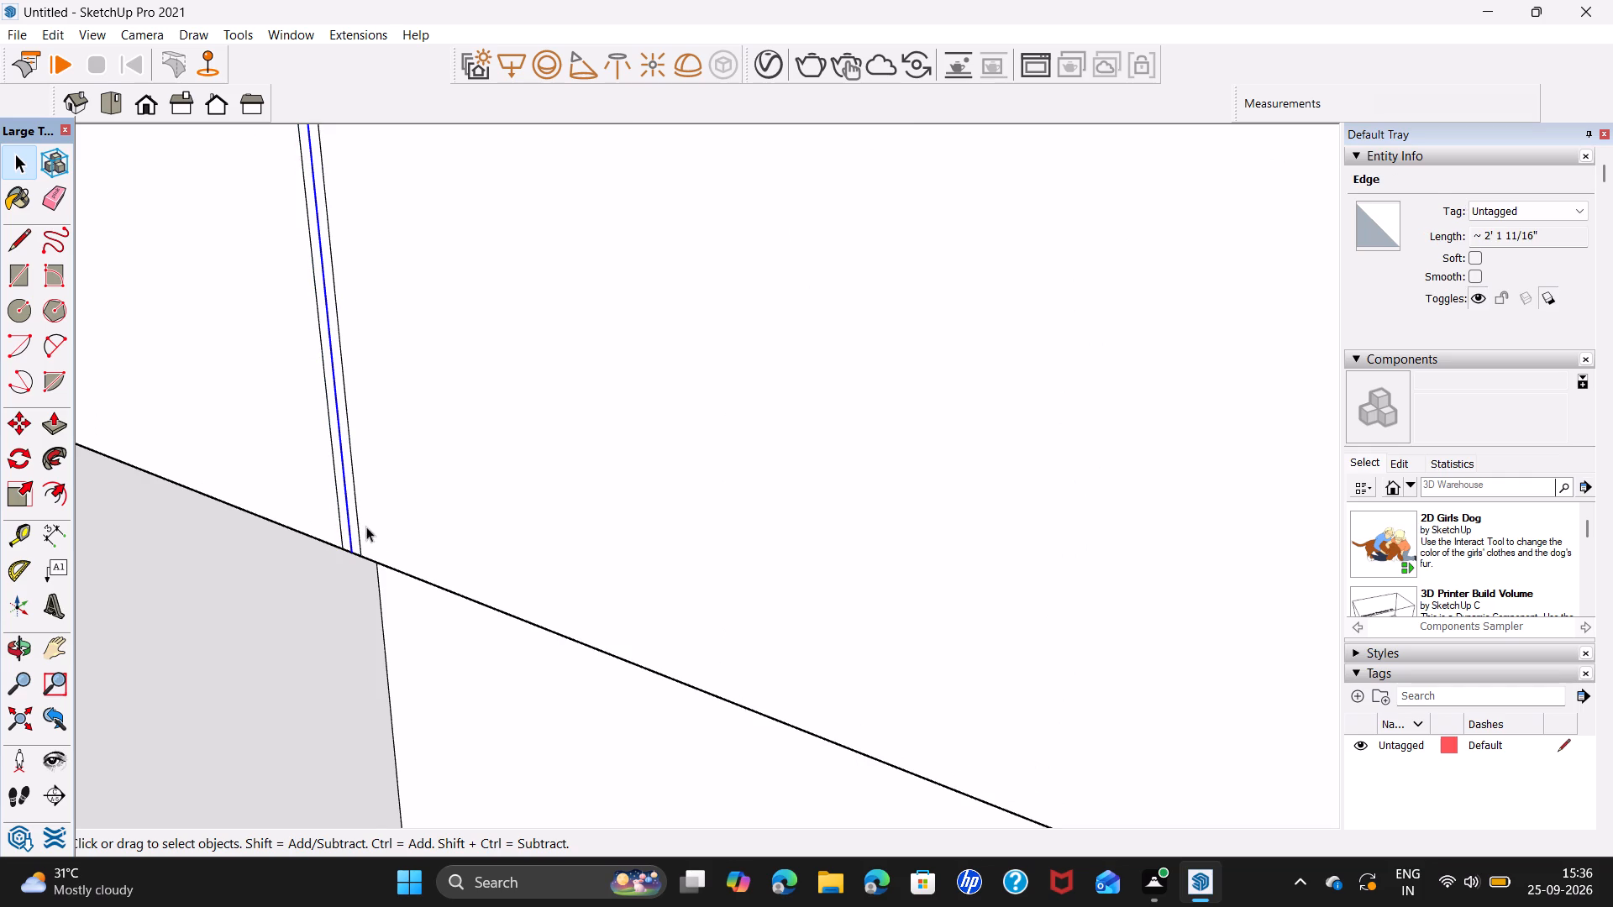
pyautogui.scroll(-6, 748, 520)
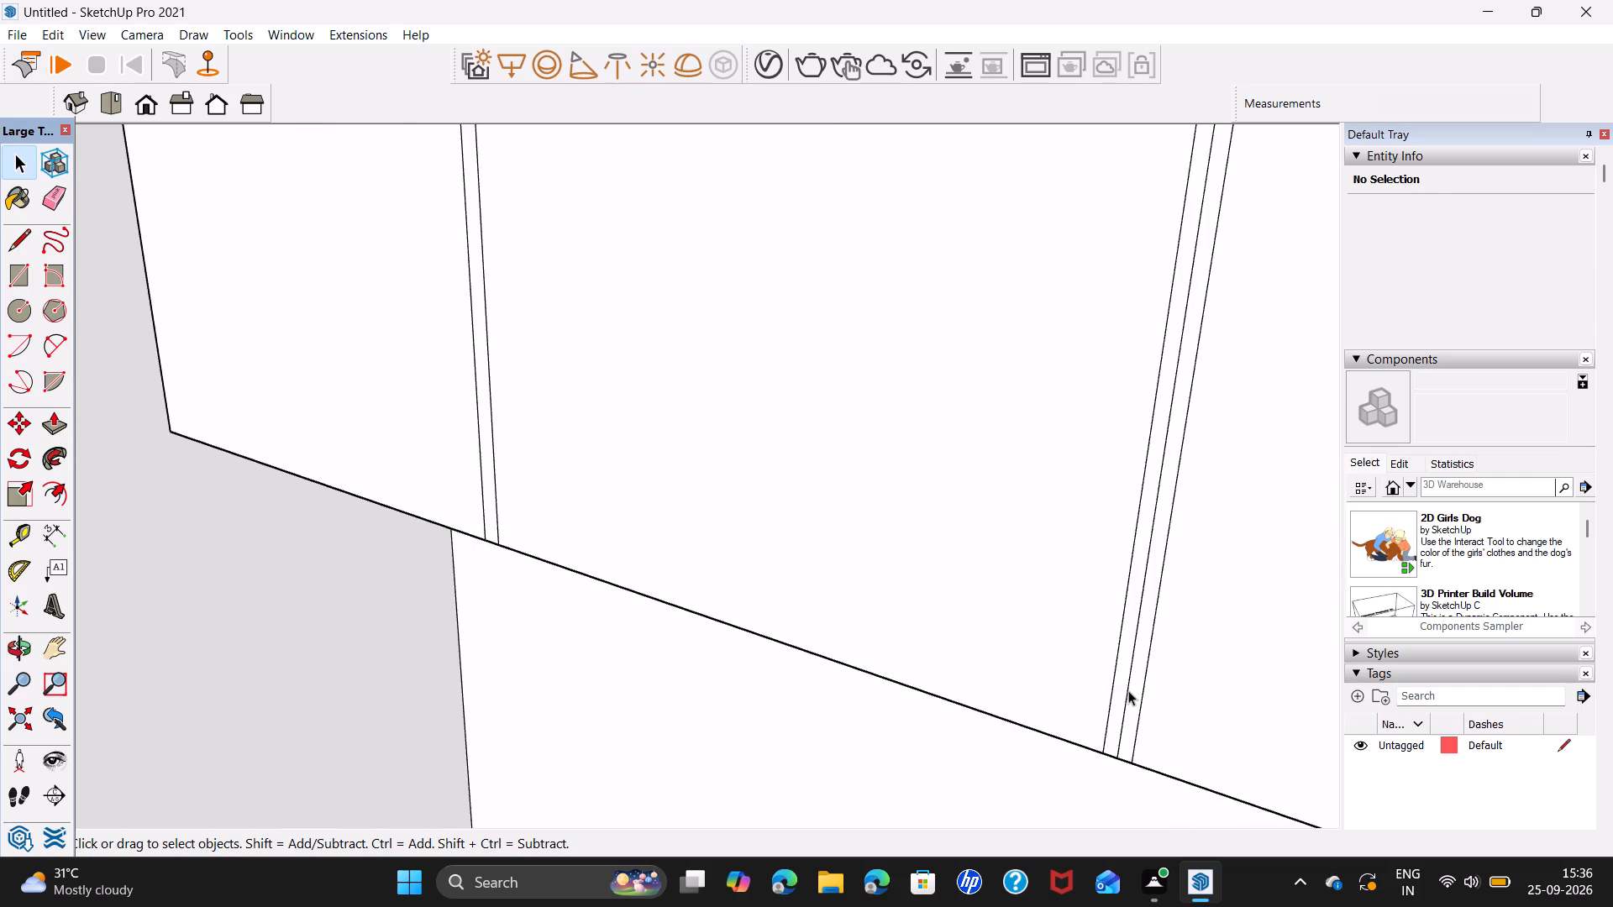
pyautogui.click(1128, 690)
pyautogui.press('Delete')
pyautogui.scroll(-11, 1120, 637)
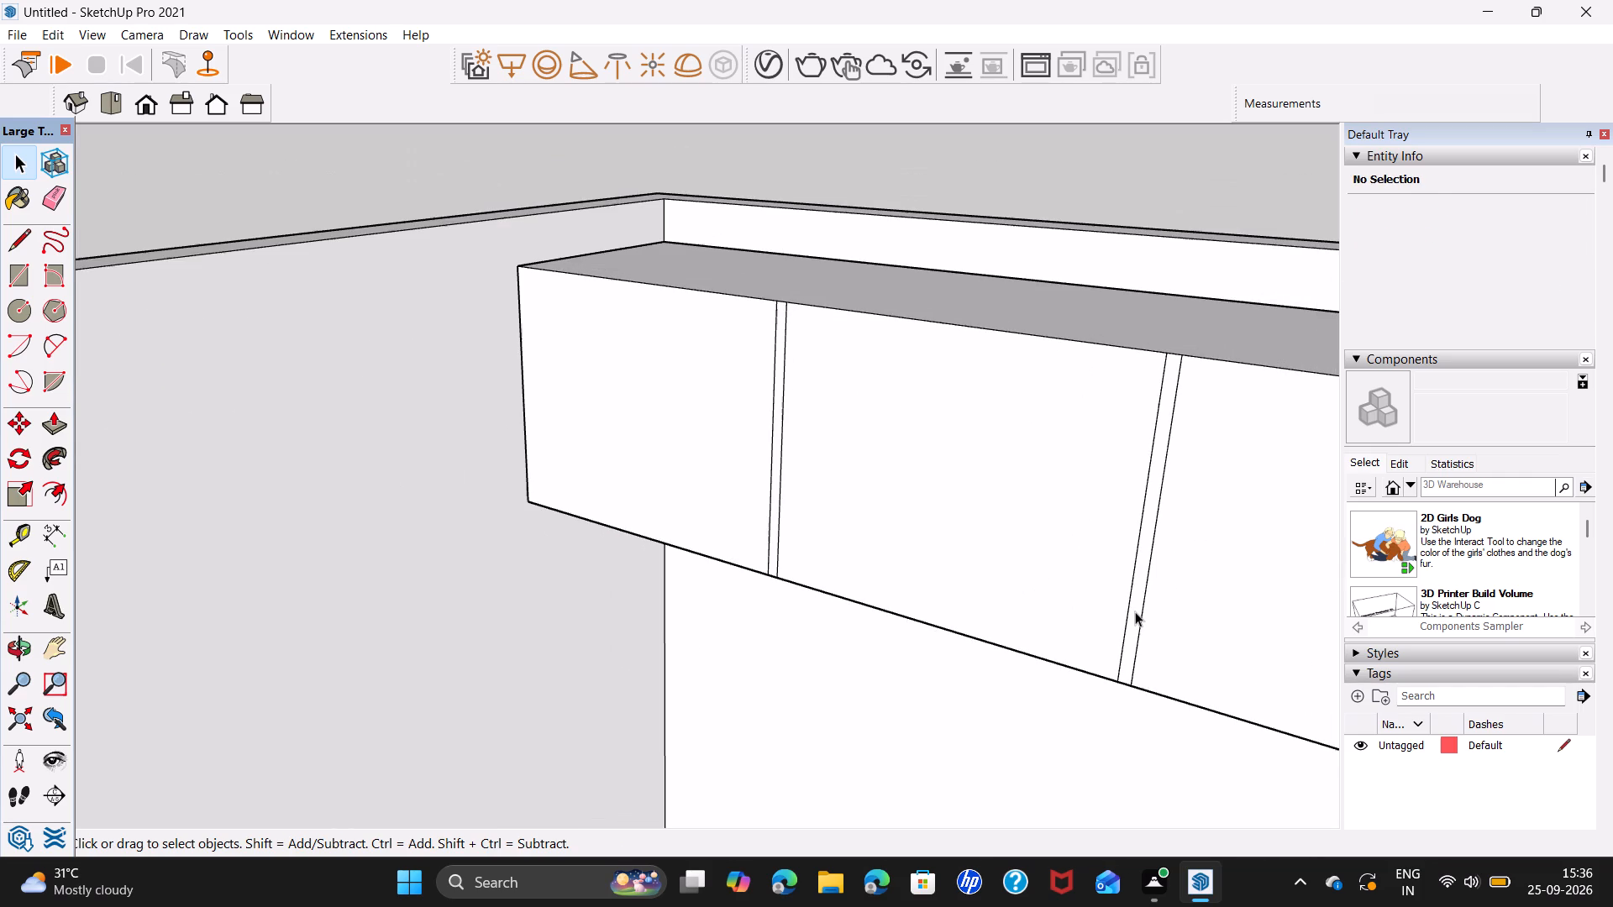
pyautogui.scroll(-7, 1135, 611)
pyautogui.keyDown('shift'); pyautogui.moveTo(1163, 627); pyautogui.dragTo(767, 453, button='middle'); pyautogui.keyUp('shift')
pyautogui.scroll(3, 943, 486)
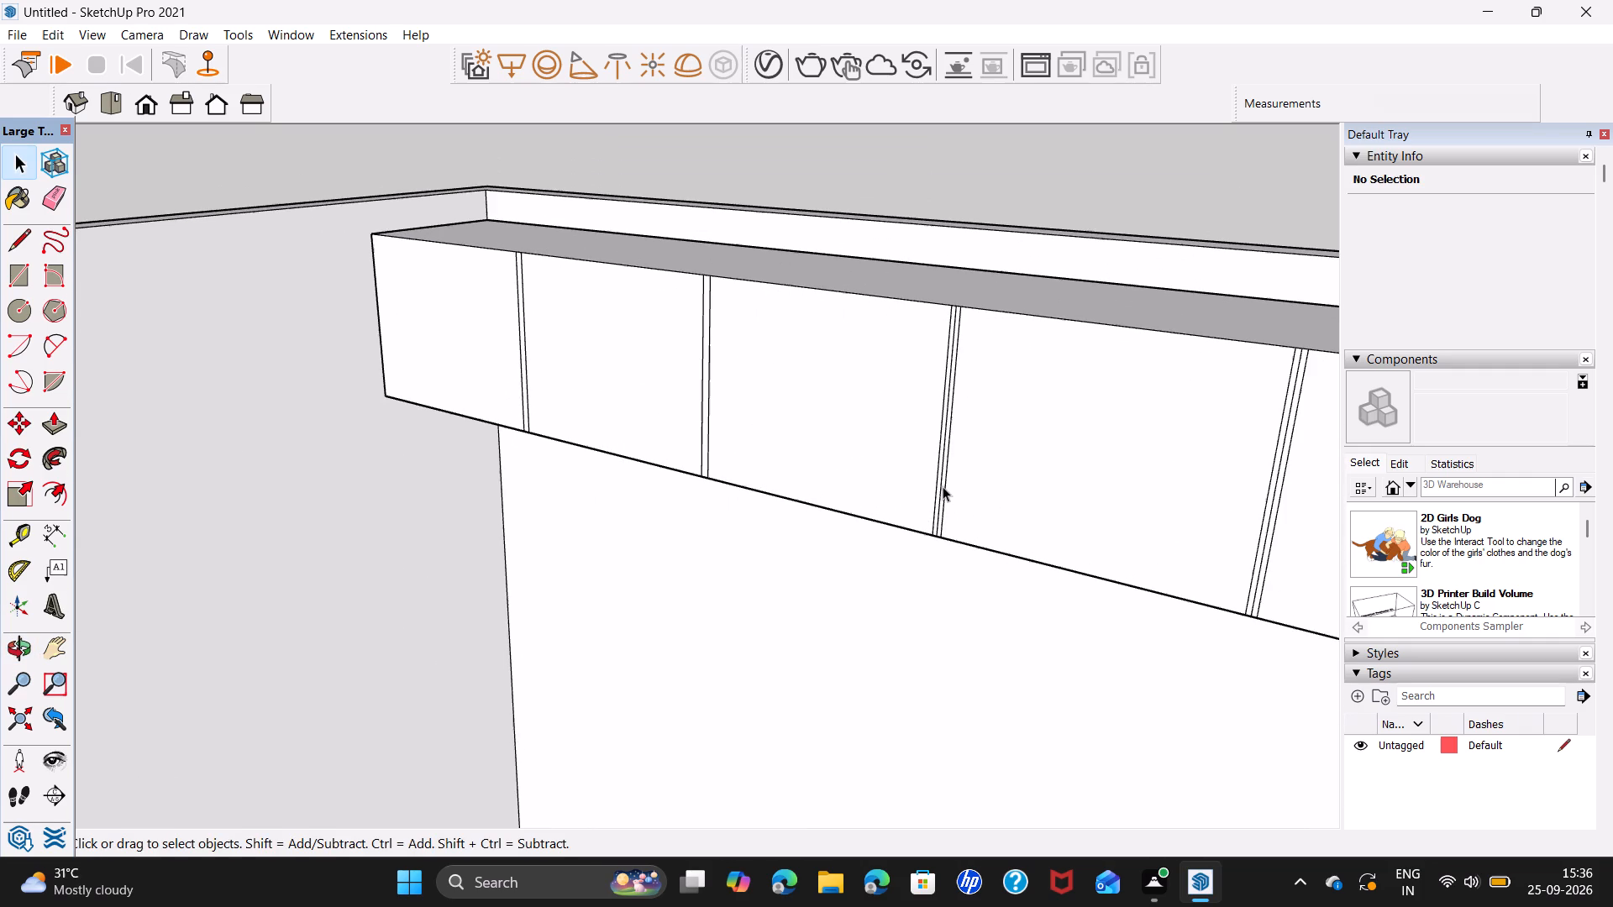
pyautogui.click(943, 485)
pyautogui.click(941, 481)
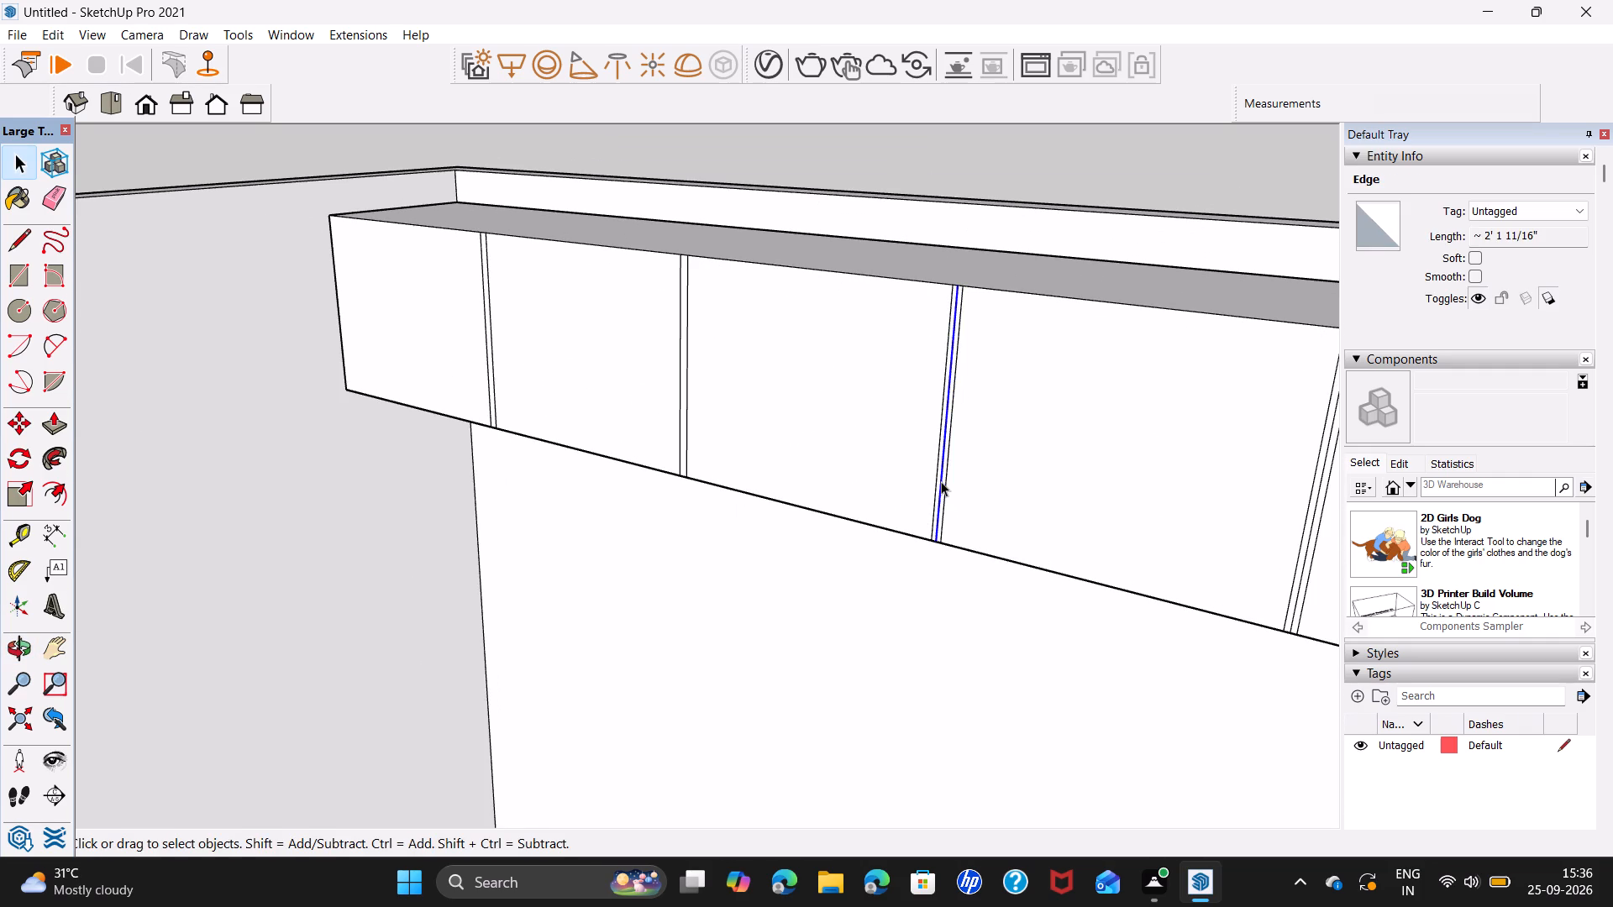
pyautogui.press('Delete')
pyautogui.click(1299, 585)
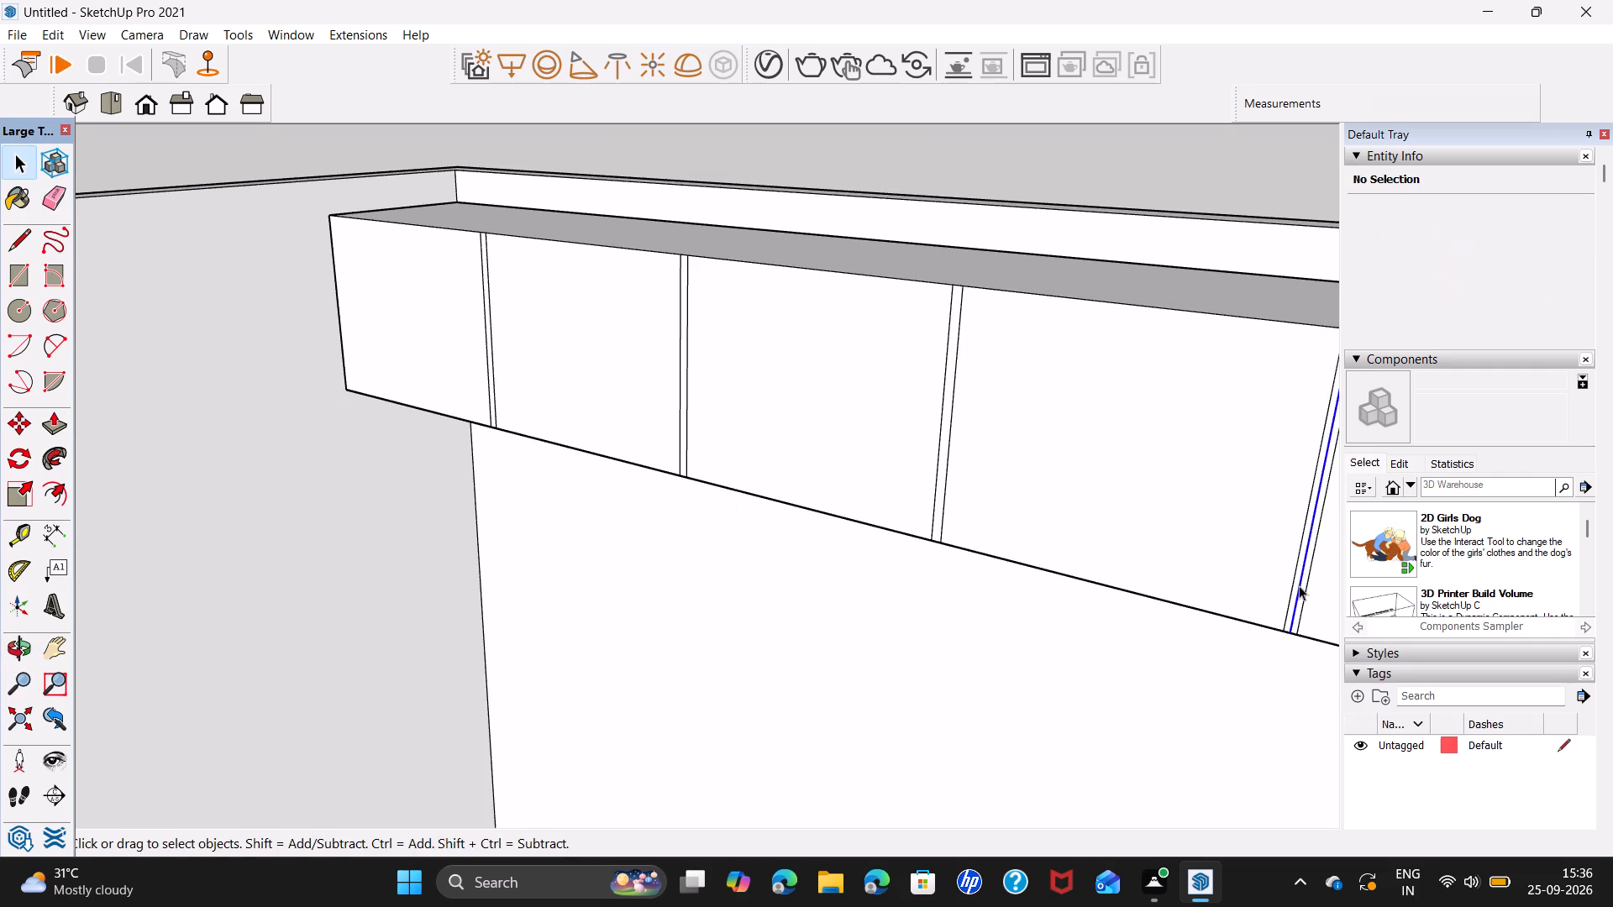
pyautogui.press('Delete')
# Start a Push/Pull on the 1" strip face nearest the cupboard's open end.
pyautogui.scroll(-3, 1297, 585)
pyautogui.keyDown('shift'); pyautogui.moveTo(1294, 582); pyautogui.dragTo(1021, 507, button='middle'); pyautogui.keyUp('shift')
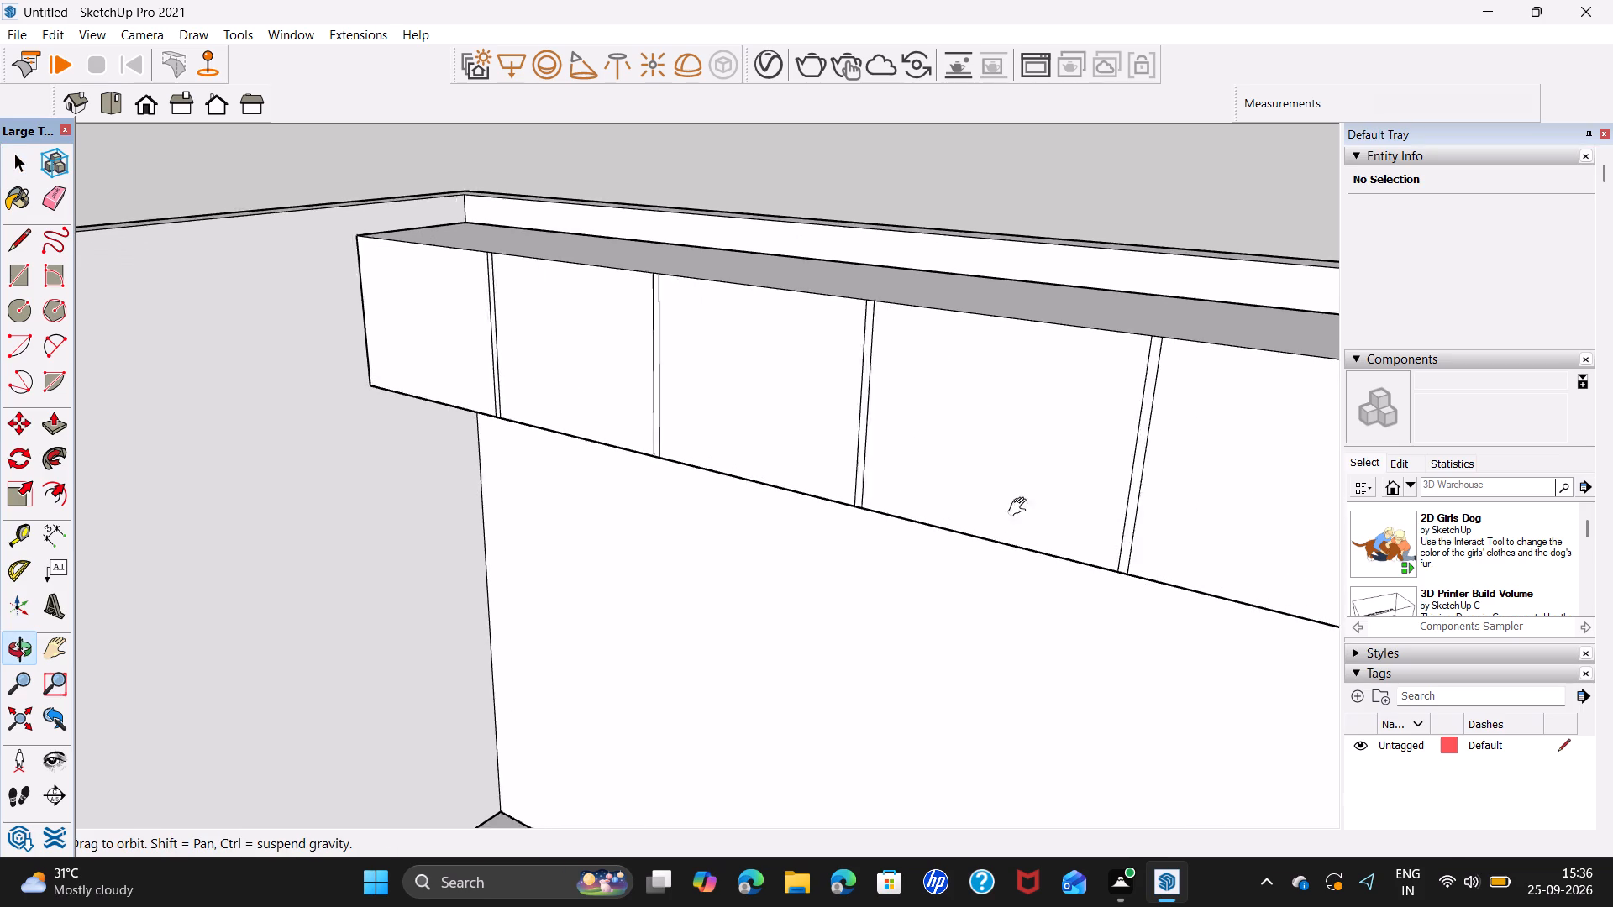
pyautogui.keyDown('shift'); pyautogui.moveTo(1021, 507); pyautogui.dragTo(559, 392, button='middle'); pyautogui.keyUp('shift')
pyautogui.scroll(-3, 843, 443)
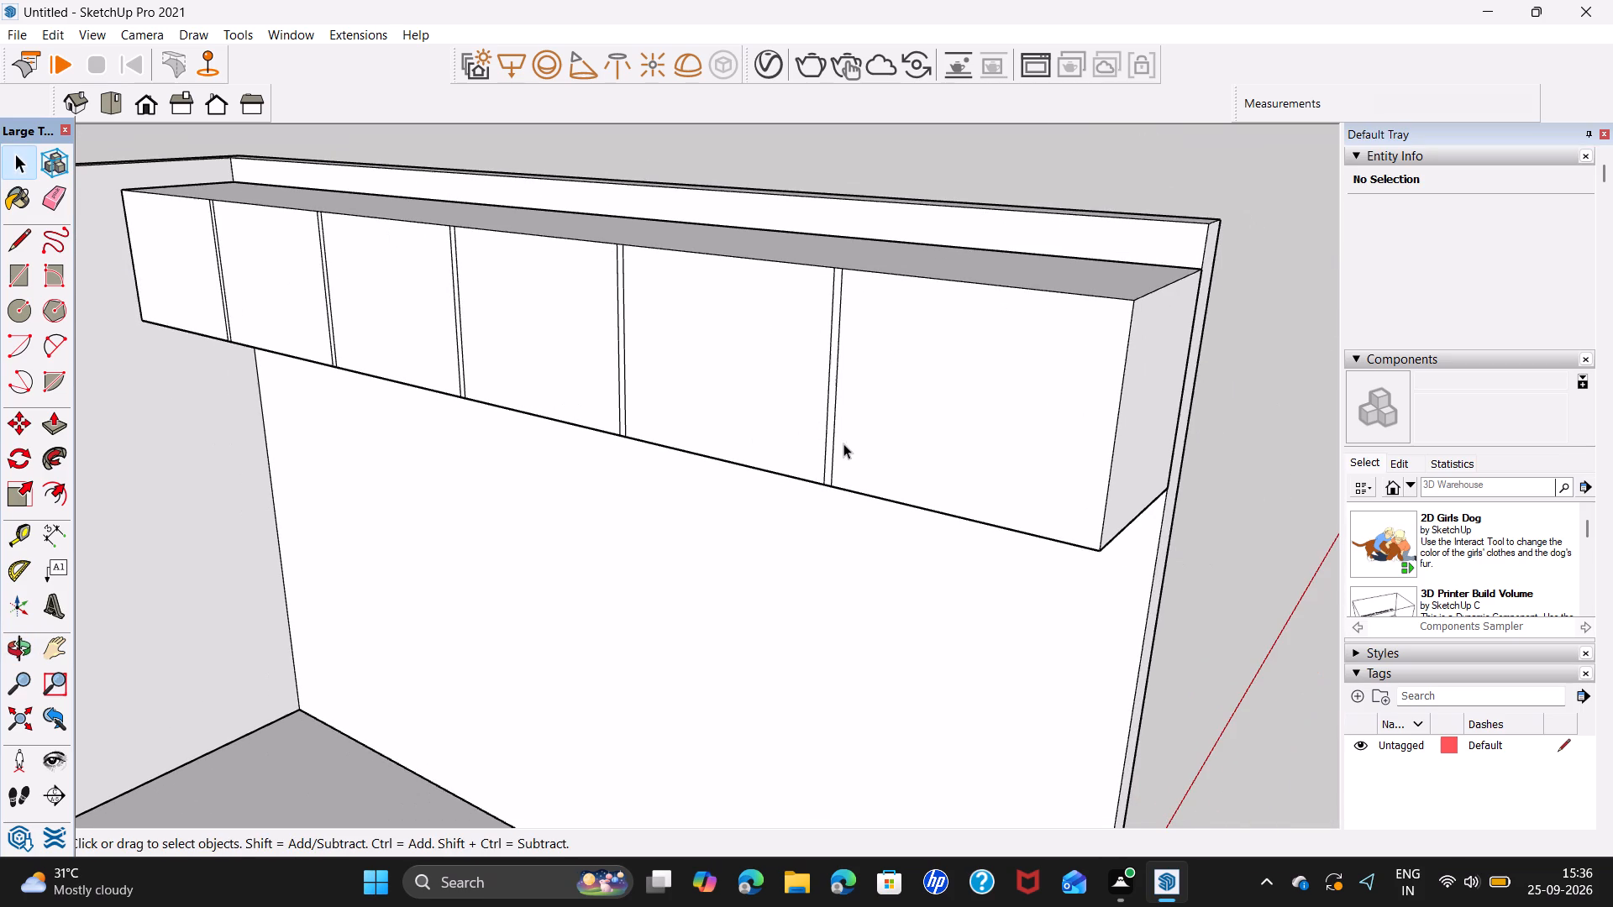
pyautogui.press('space')
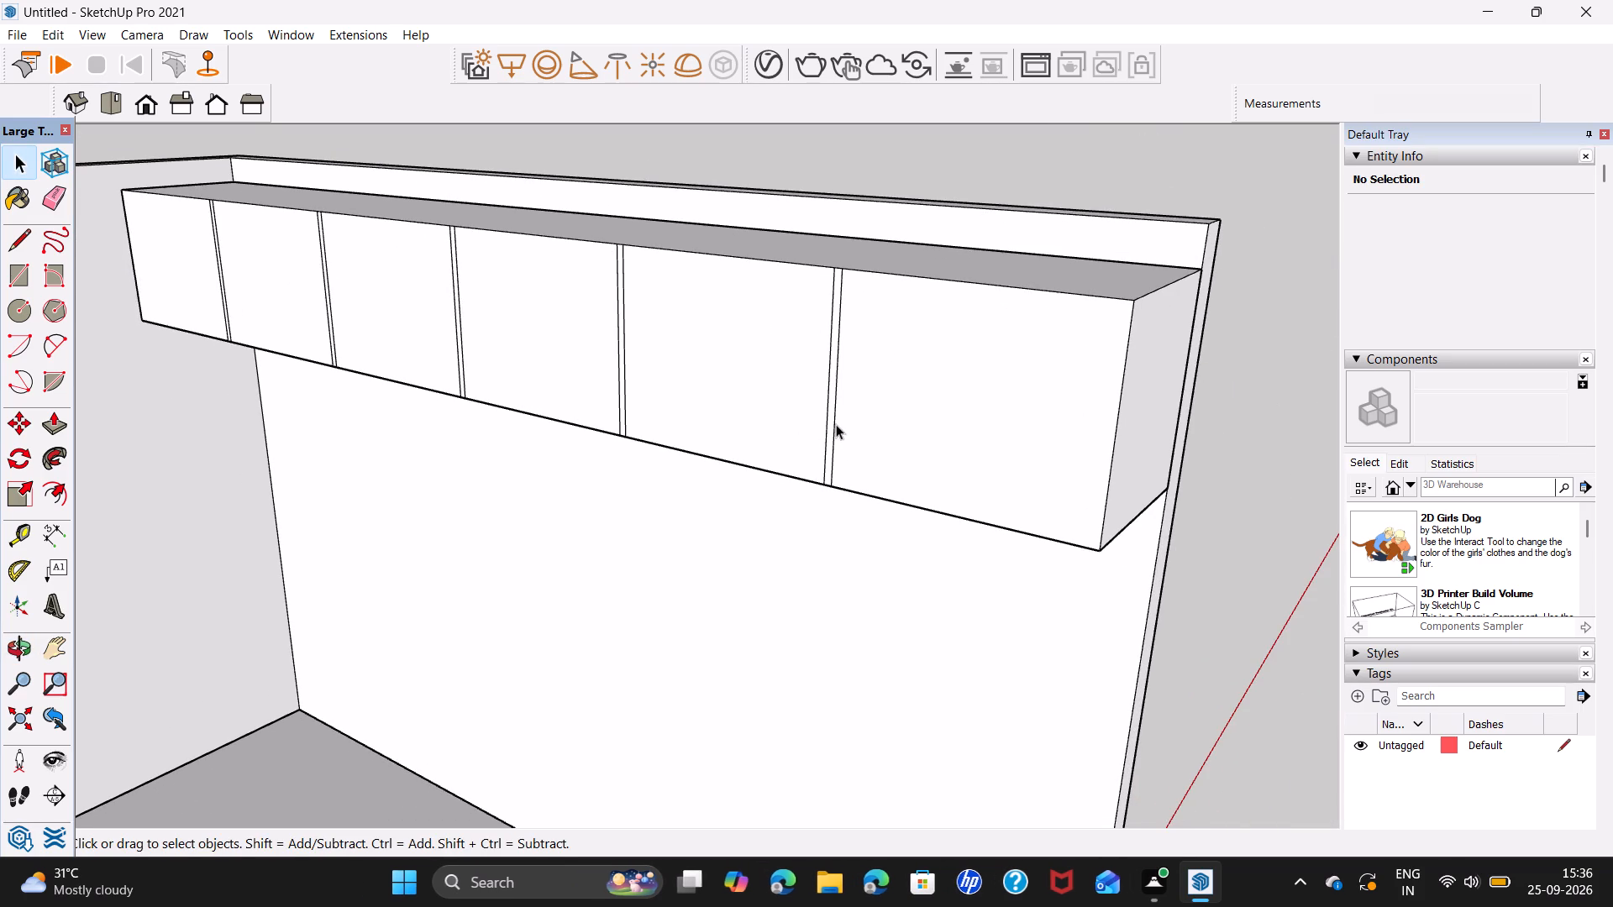
pyautogui.press('p')
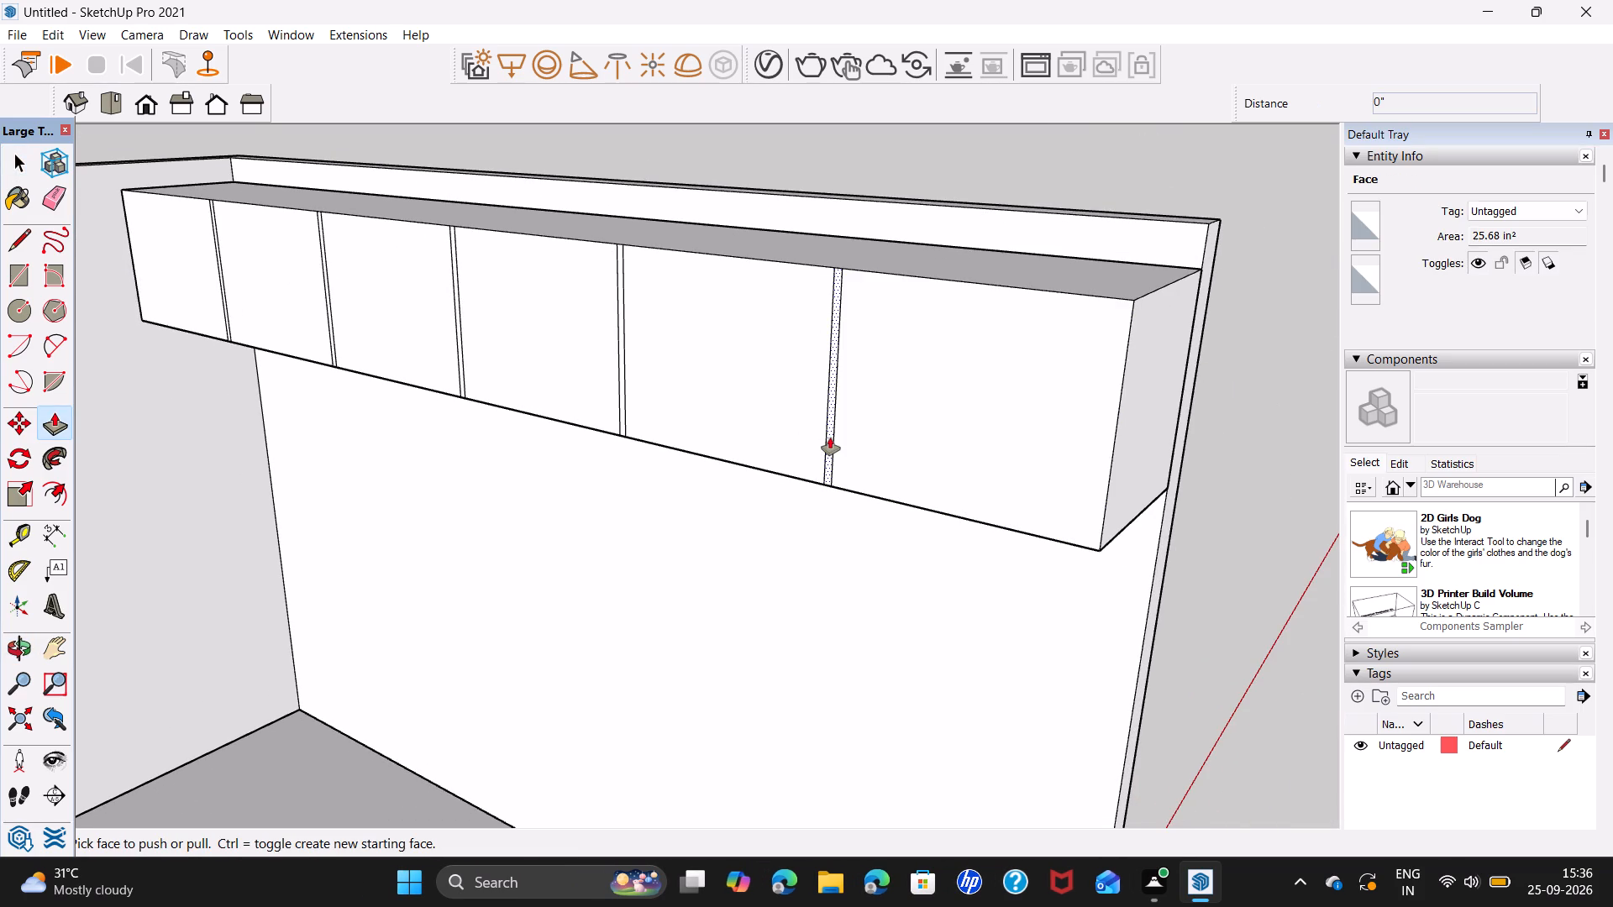
pyautogui.click(830, 438)
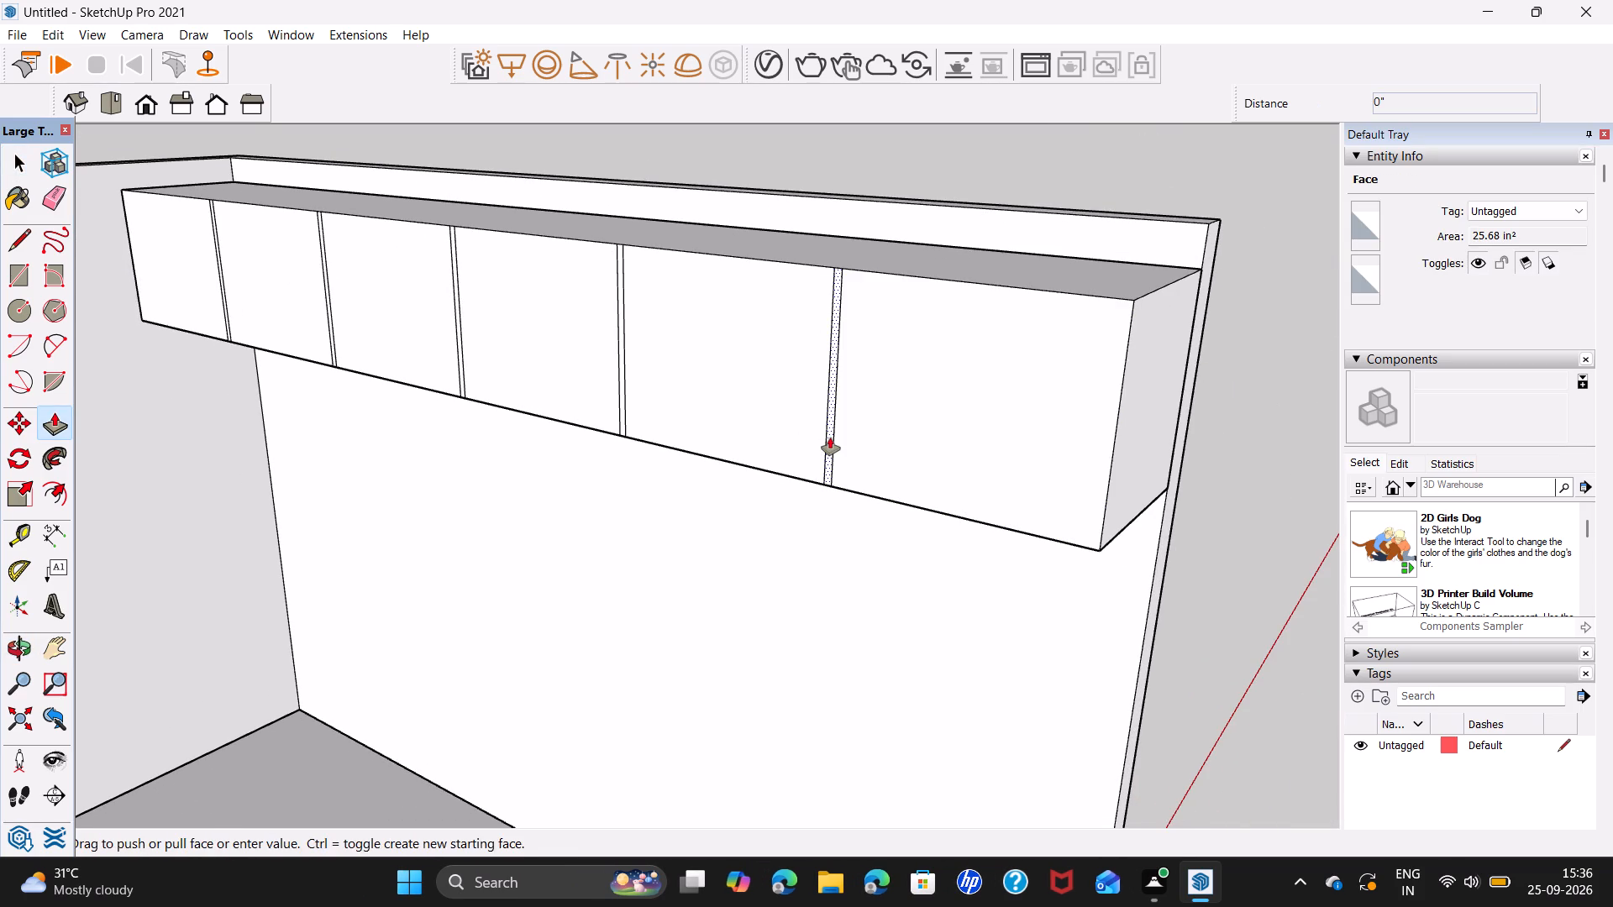
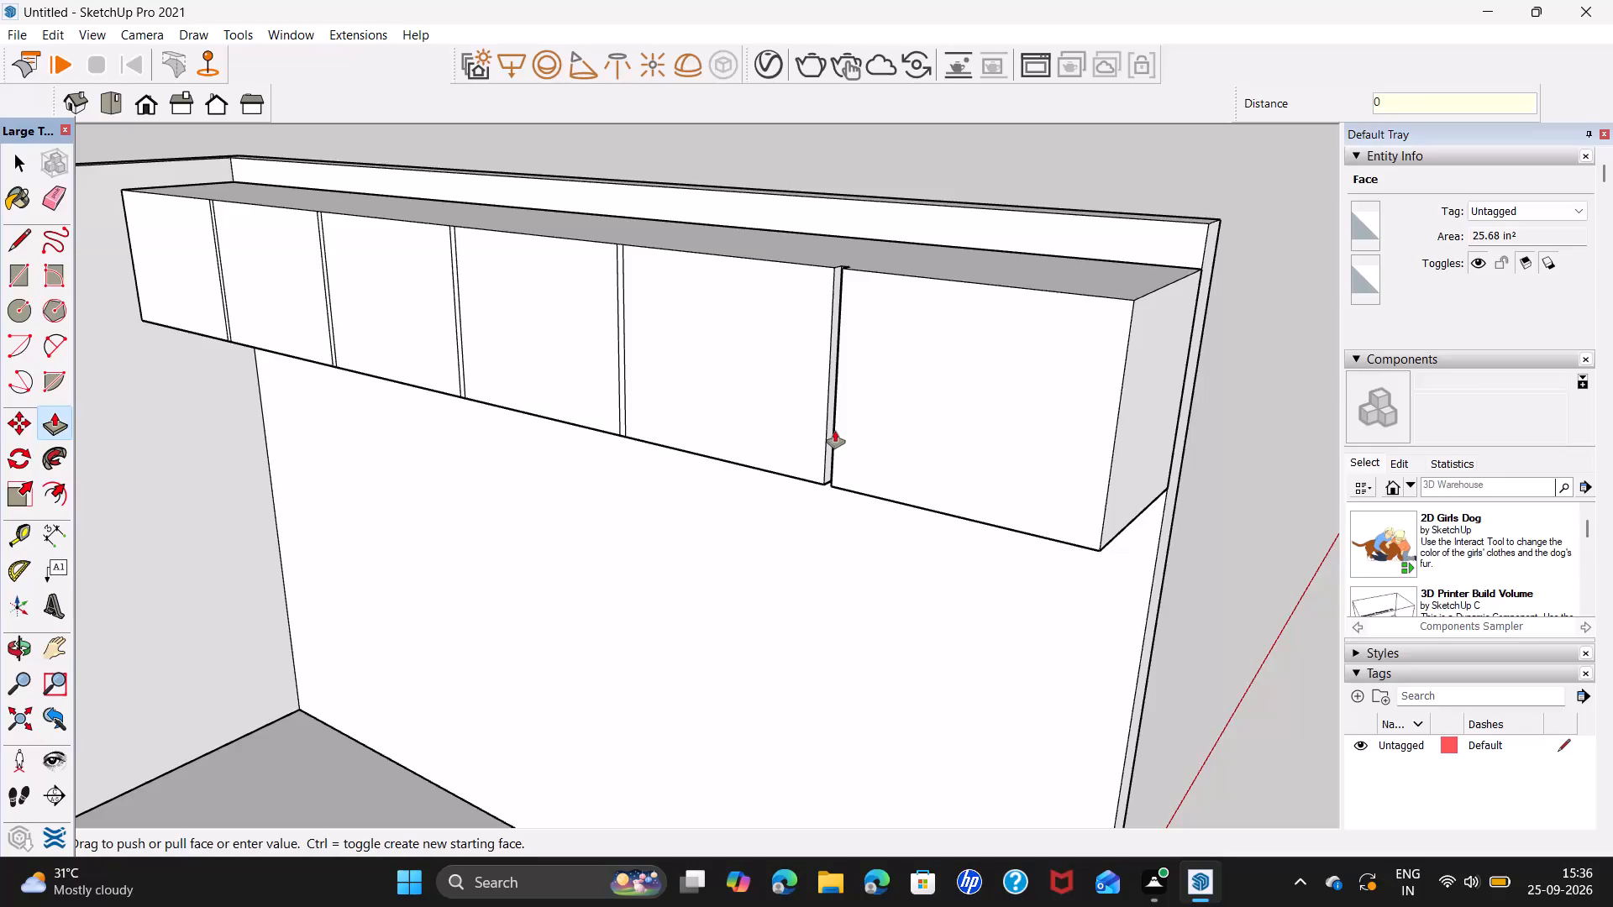
# Recess the 1" strip nearest the cupboard's open end by 1/2" and repeat that depth on the other four strips.
pyautogui.press('5')
pyautogui.press('Return')
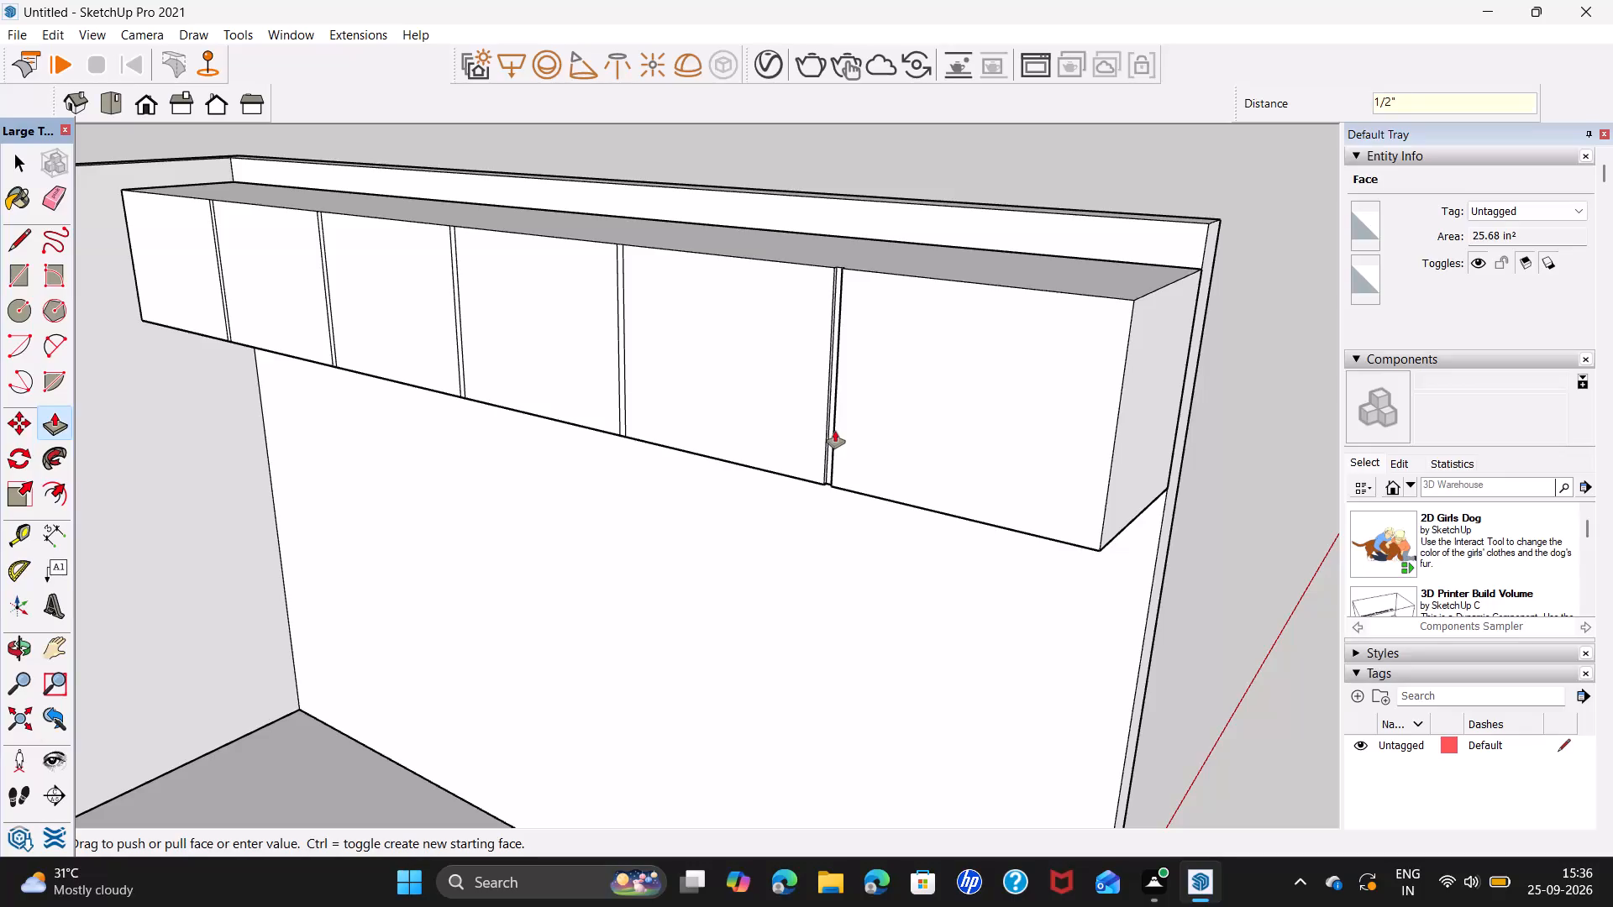
pyautogui.scroll(3, 627, 412)
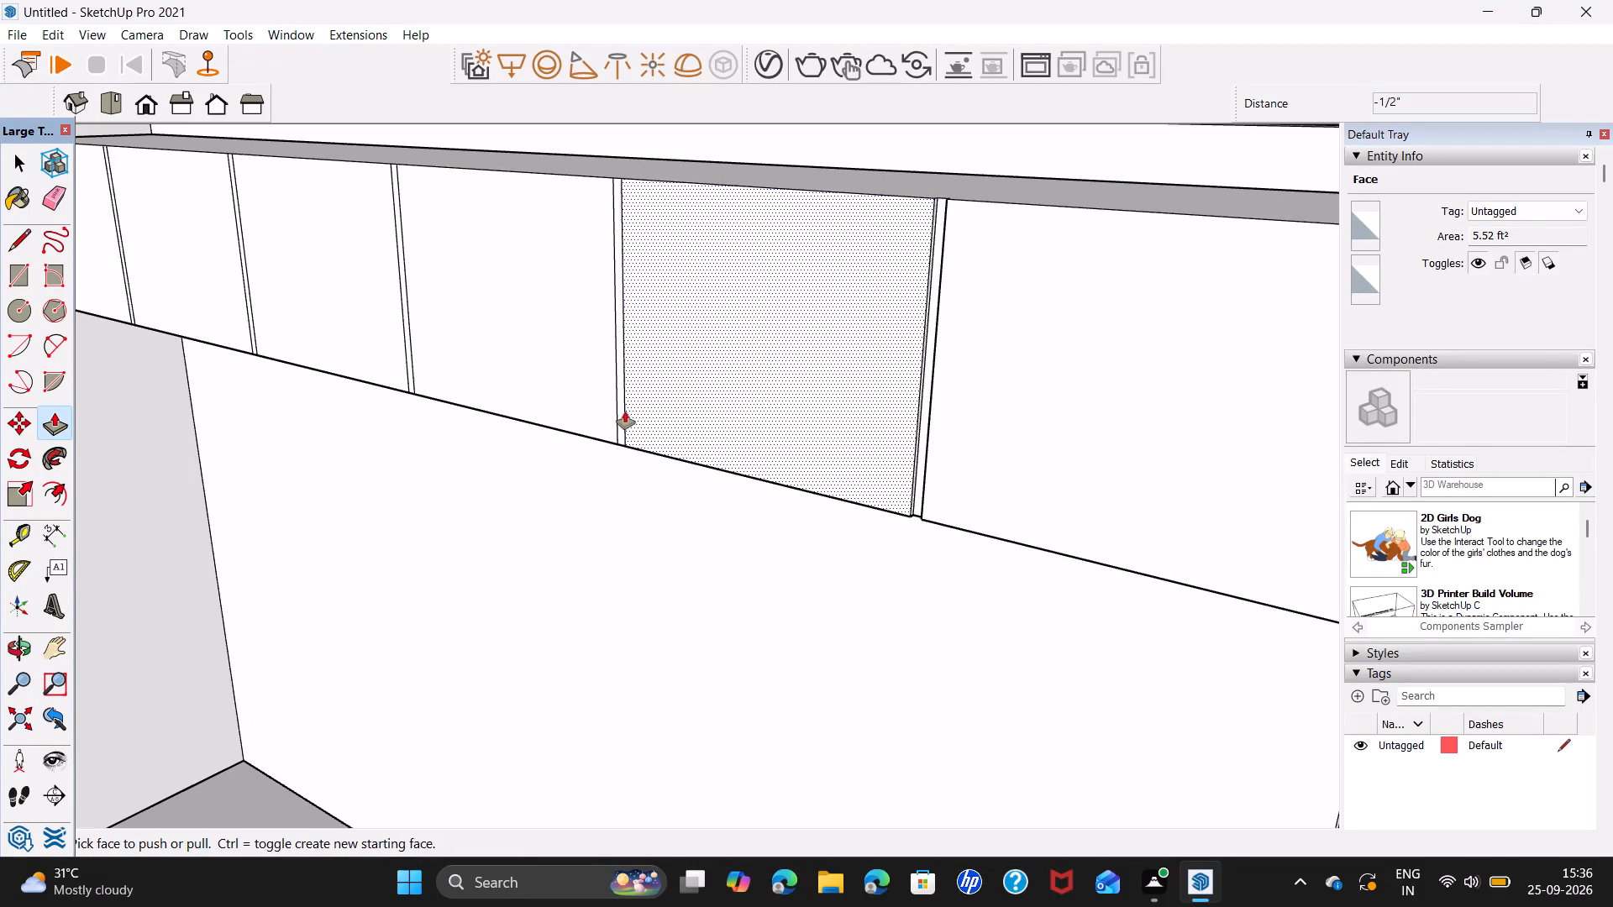
pyautogui.doubleClick(619, 421)
pyautogui.doubleClick(411, 385)
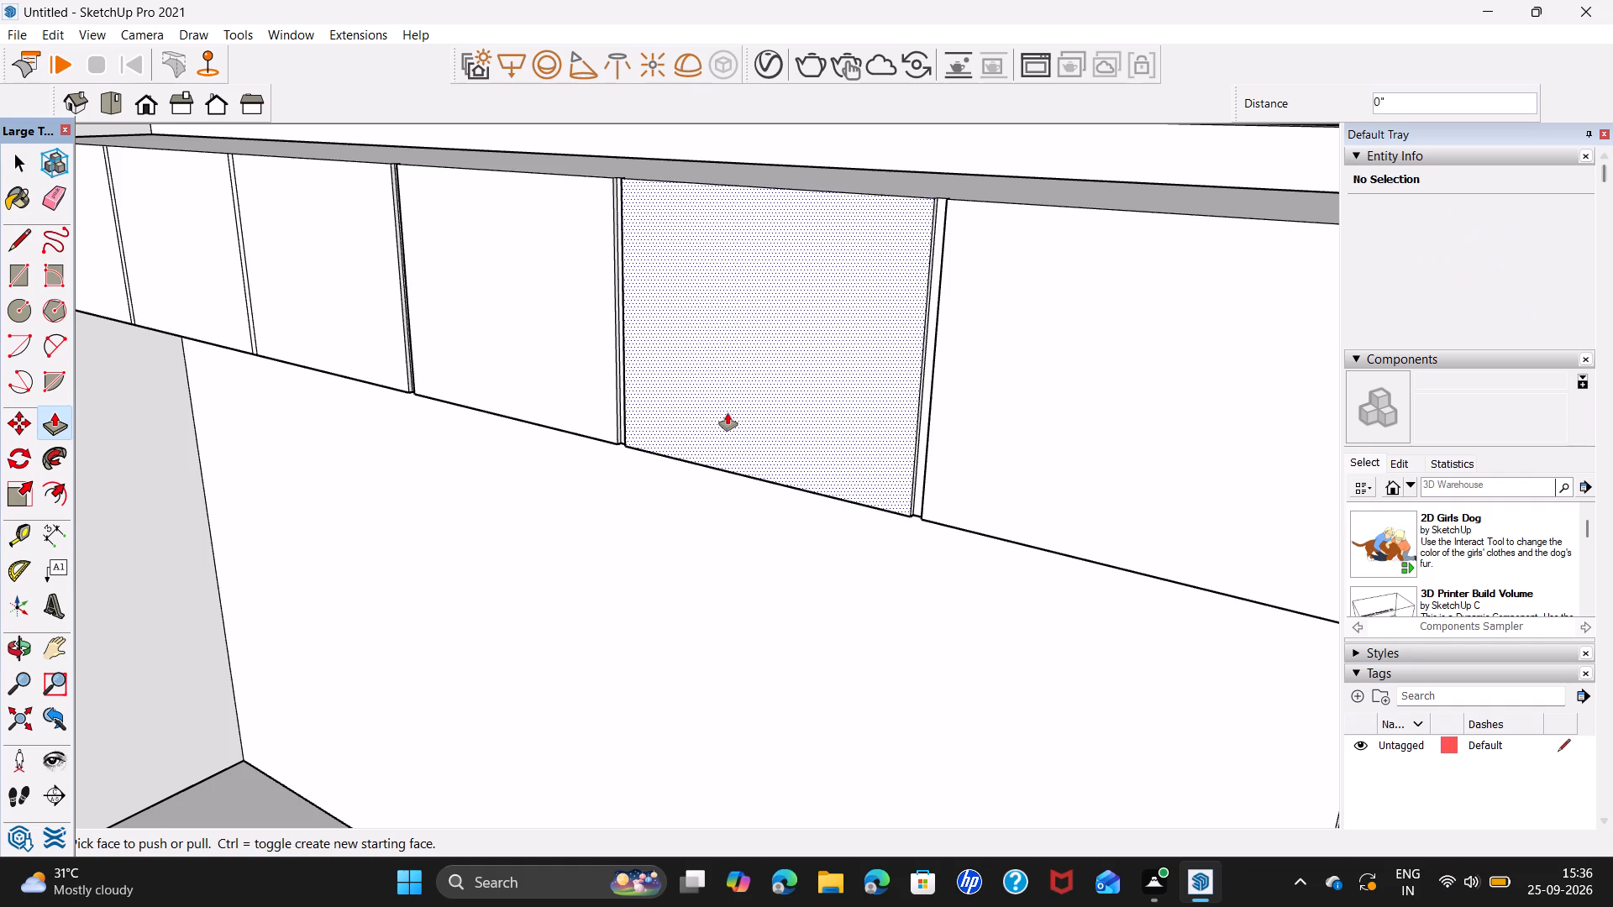
pyautogui.keyDown('shift'); pyautogui.moveTo(728, 413); pyautogui.dragTo(1285, 620, button='middle'); pyautogui.keyUp('shift')
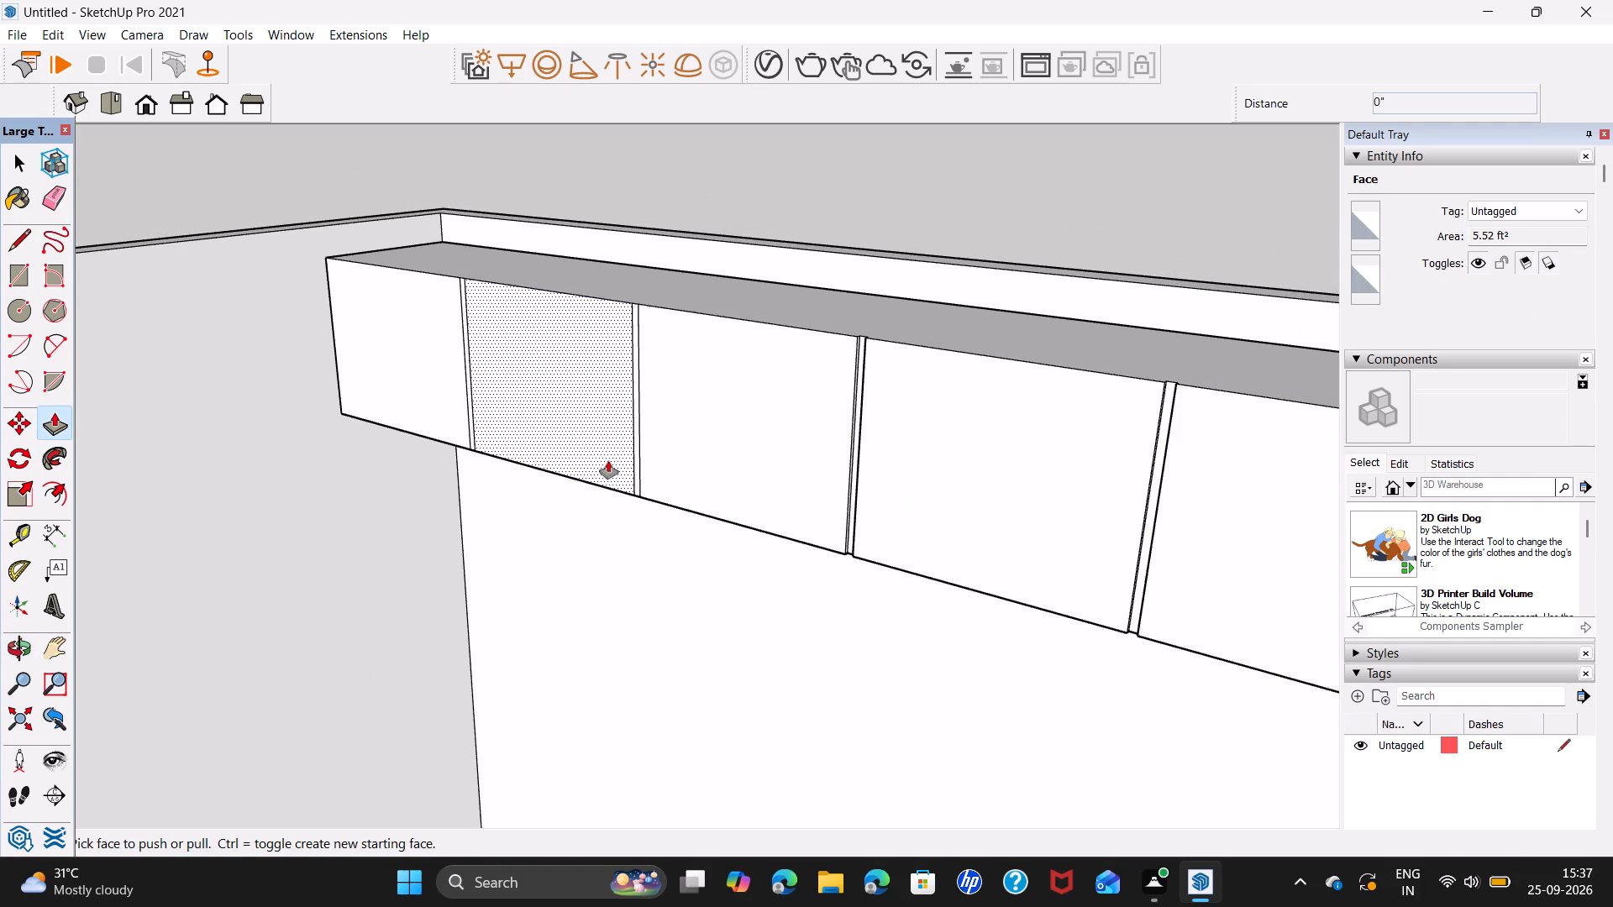
pyautogui.scroll(2, 631, 453)
pyautogui.doubleClick(638, 449)
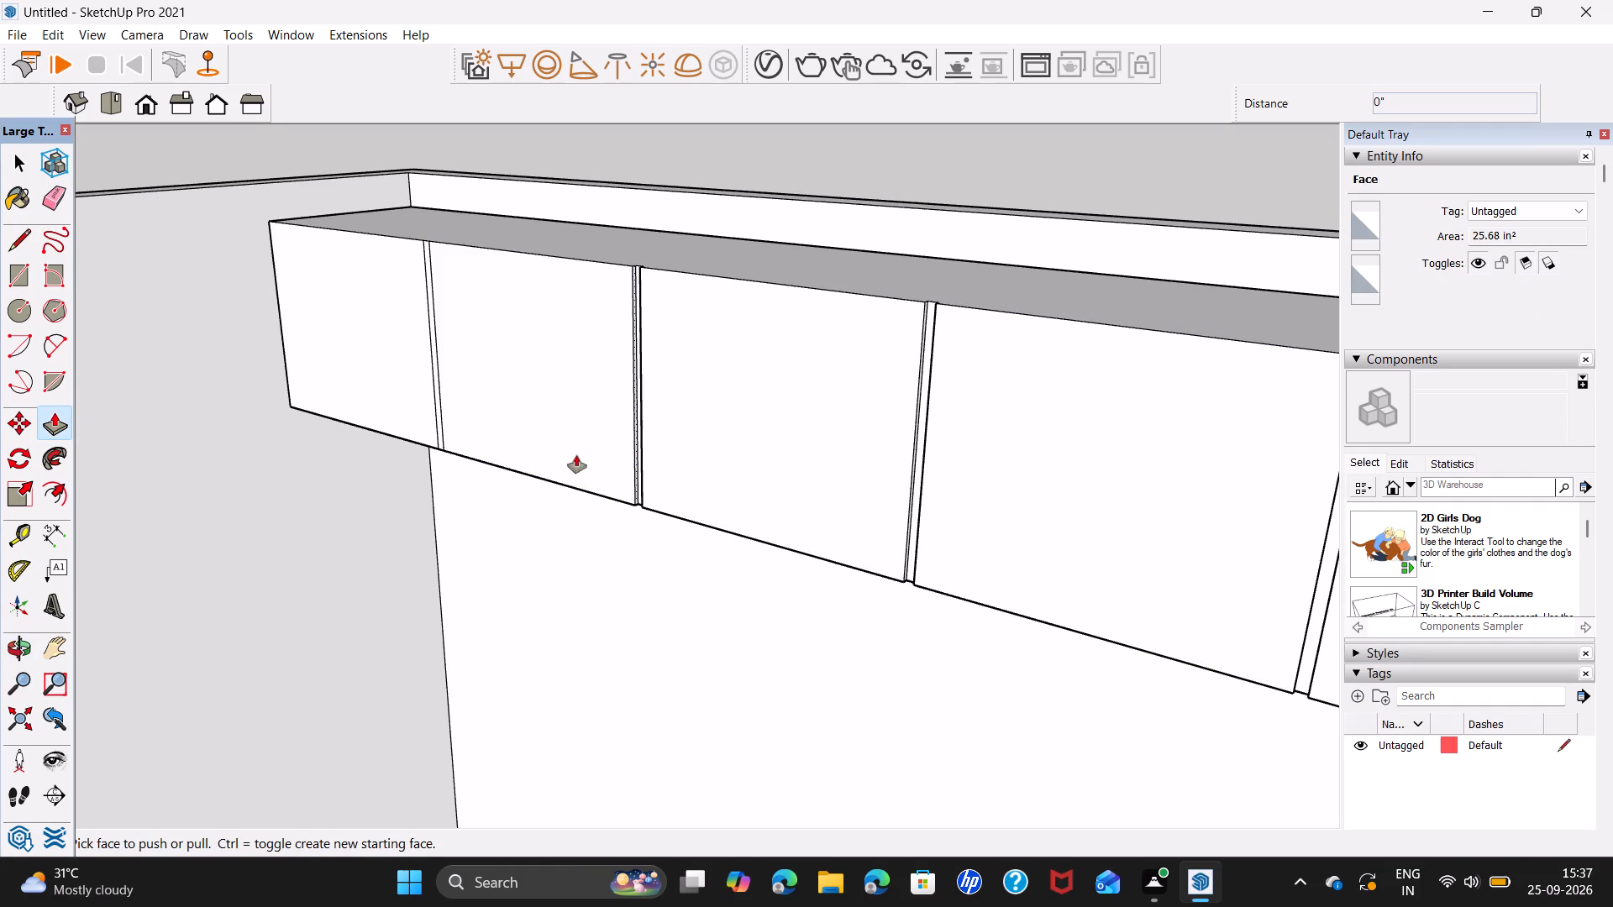
pyautogui.doubleClick(441, 438)
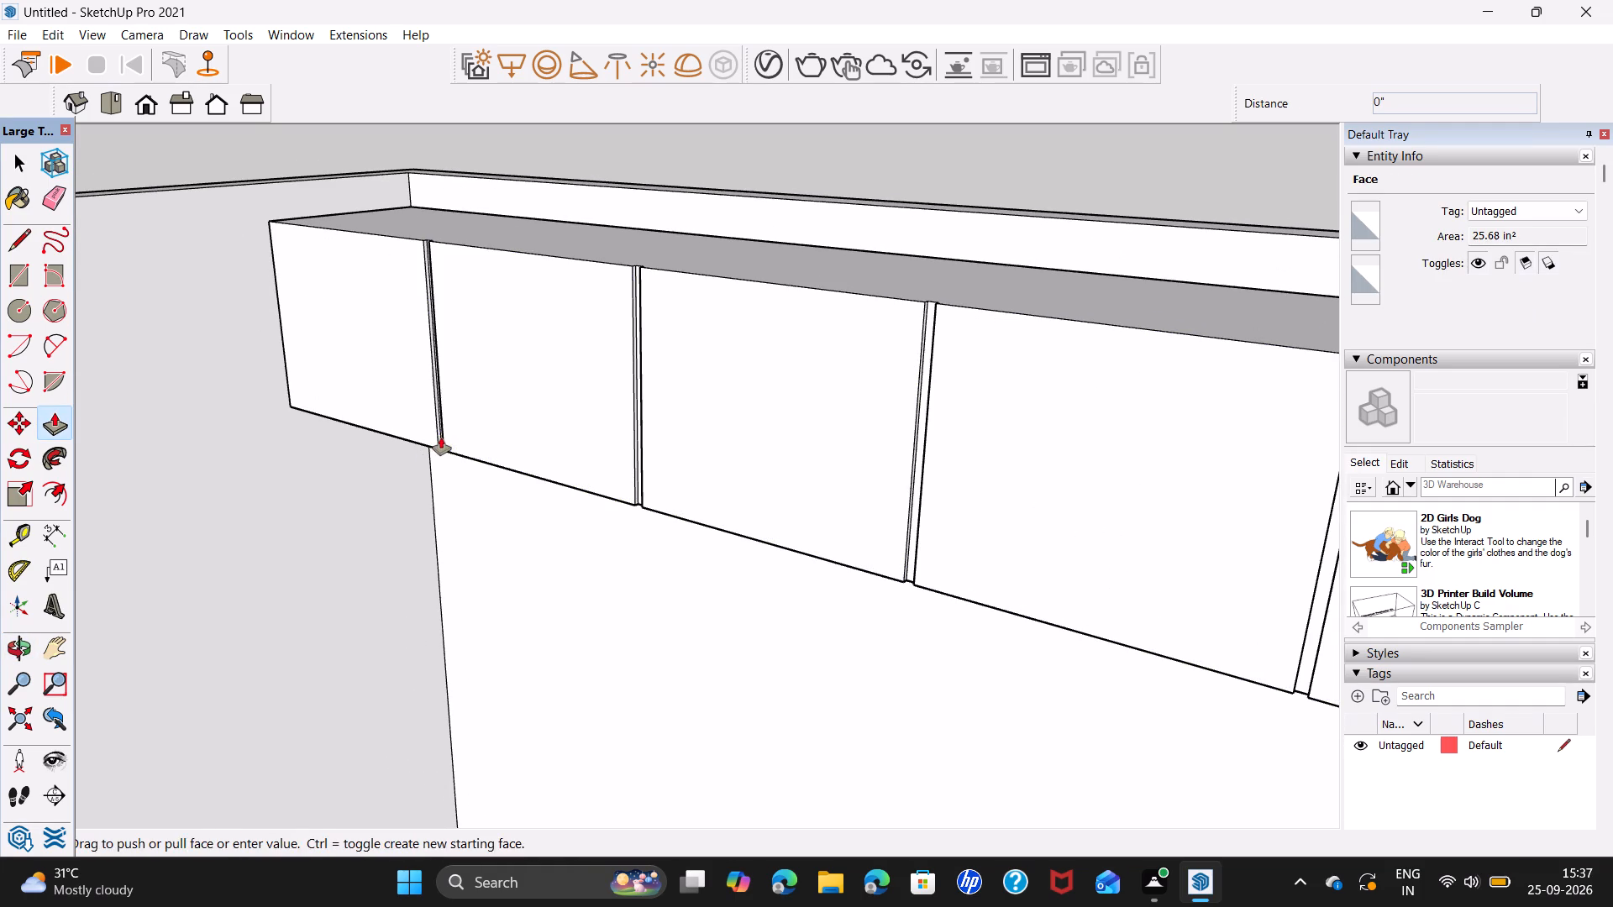
pyautogui.press('space')
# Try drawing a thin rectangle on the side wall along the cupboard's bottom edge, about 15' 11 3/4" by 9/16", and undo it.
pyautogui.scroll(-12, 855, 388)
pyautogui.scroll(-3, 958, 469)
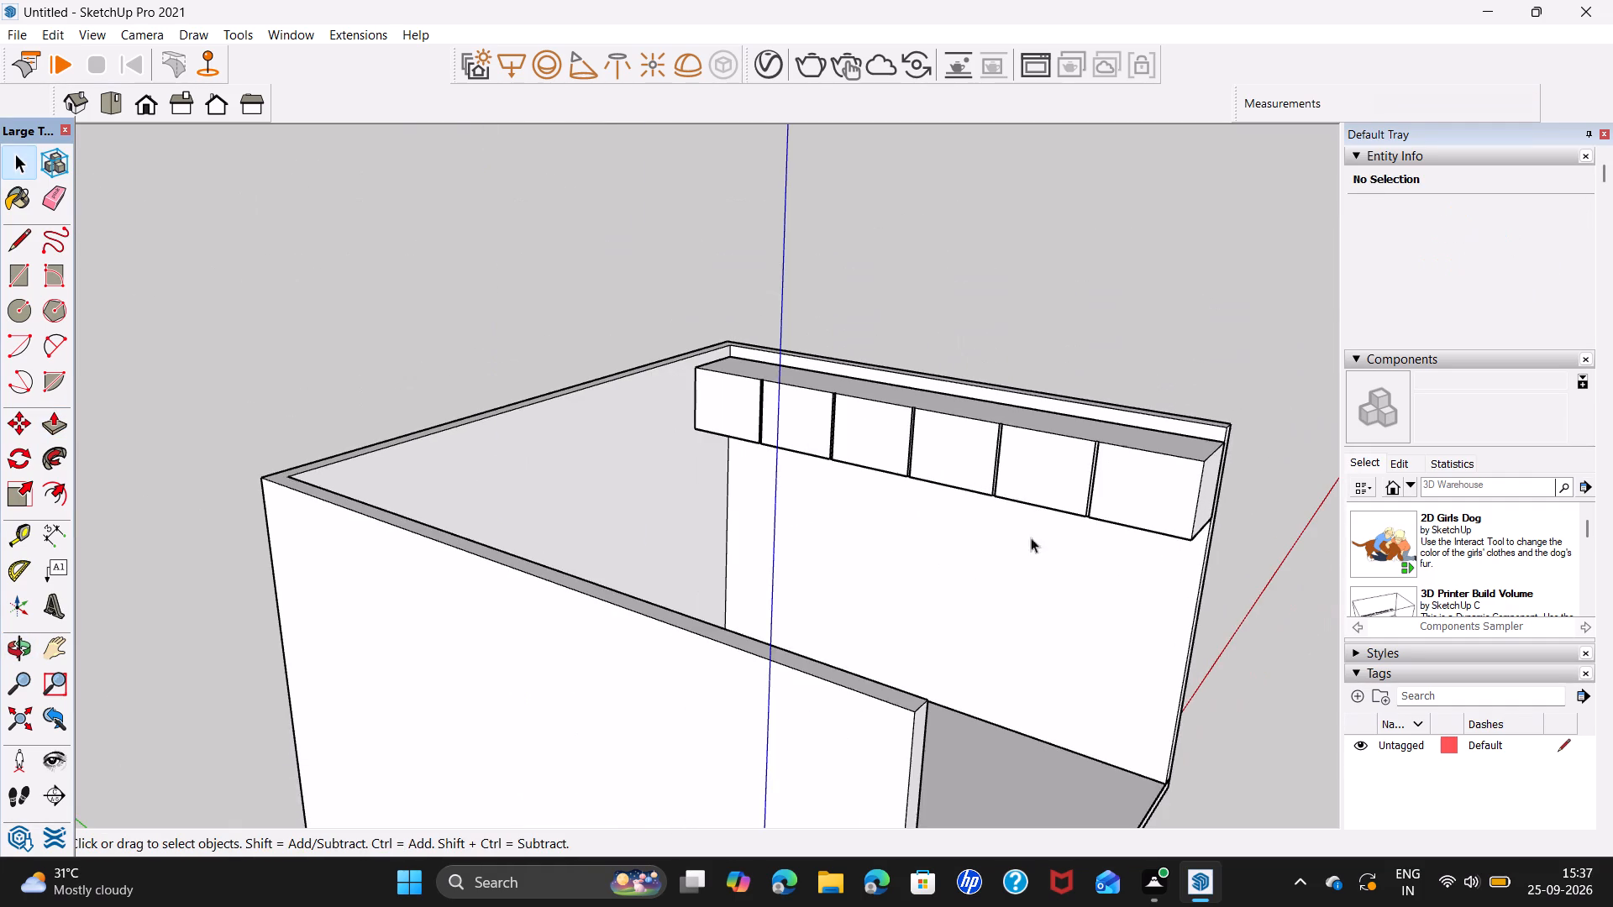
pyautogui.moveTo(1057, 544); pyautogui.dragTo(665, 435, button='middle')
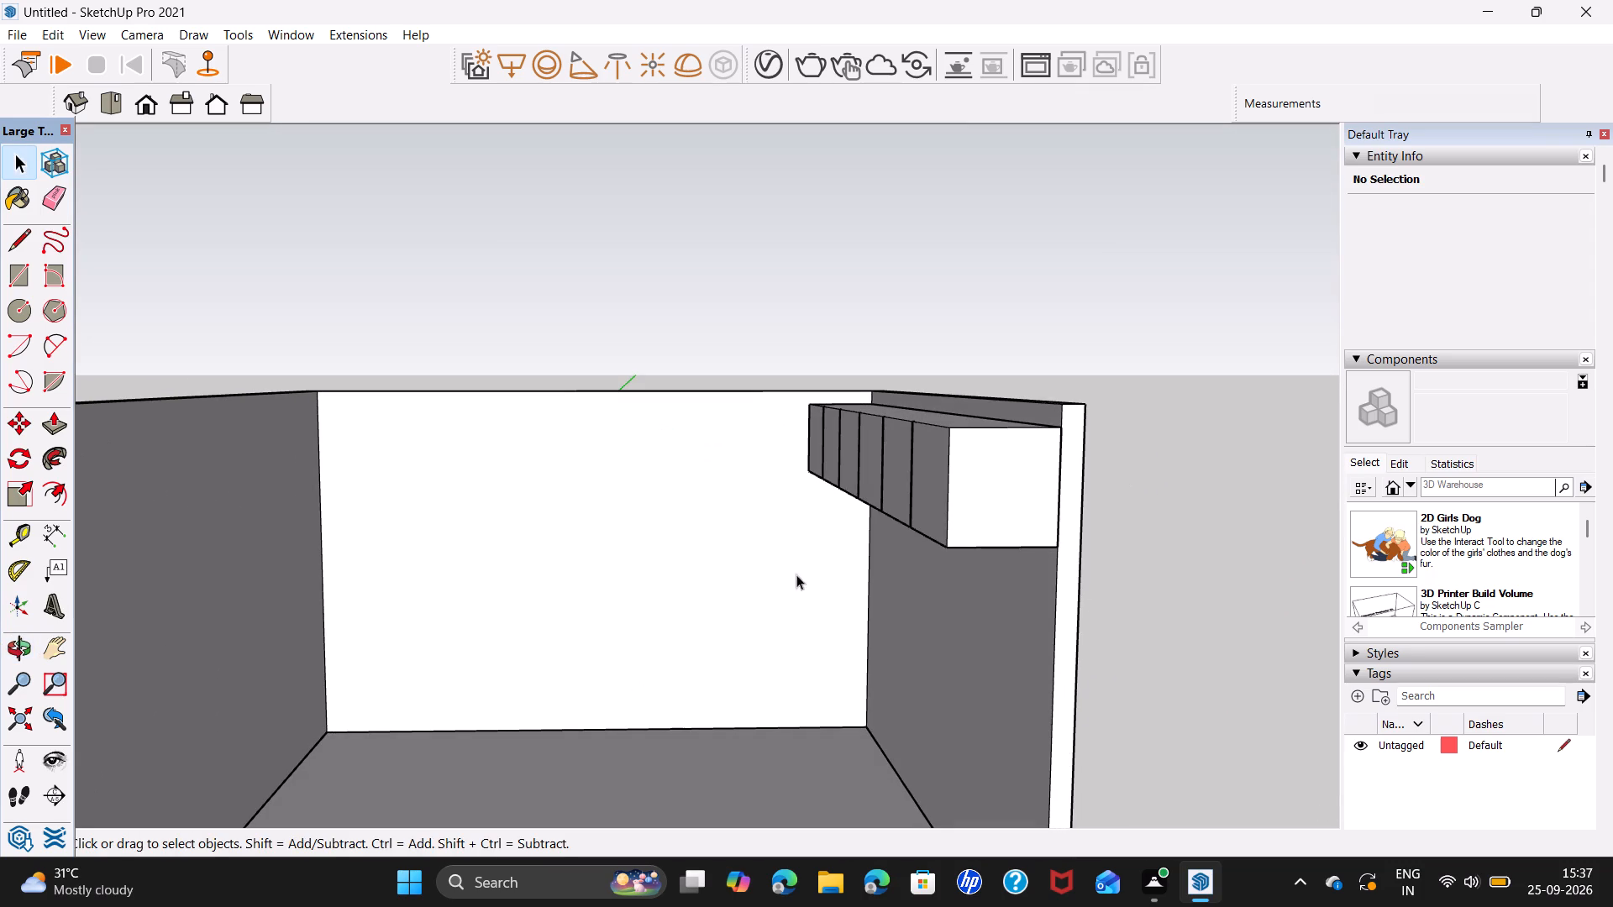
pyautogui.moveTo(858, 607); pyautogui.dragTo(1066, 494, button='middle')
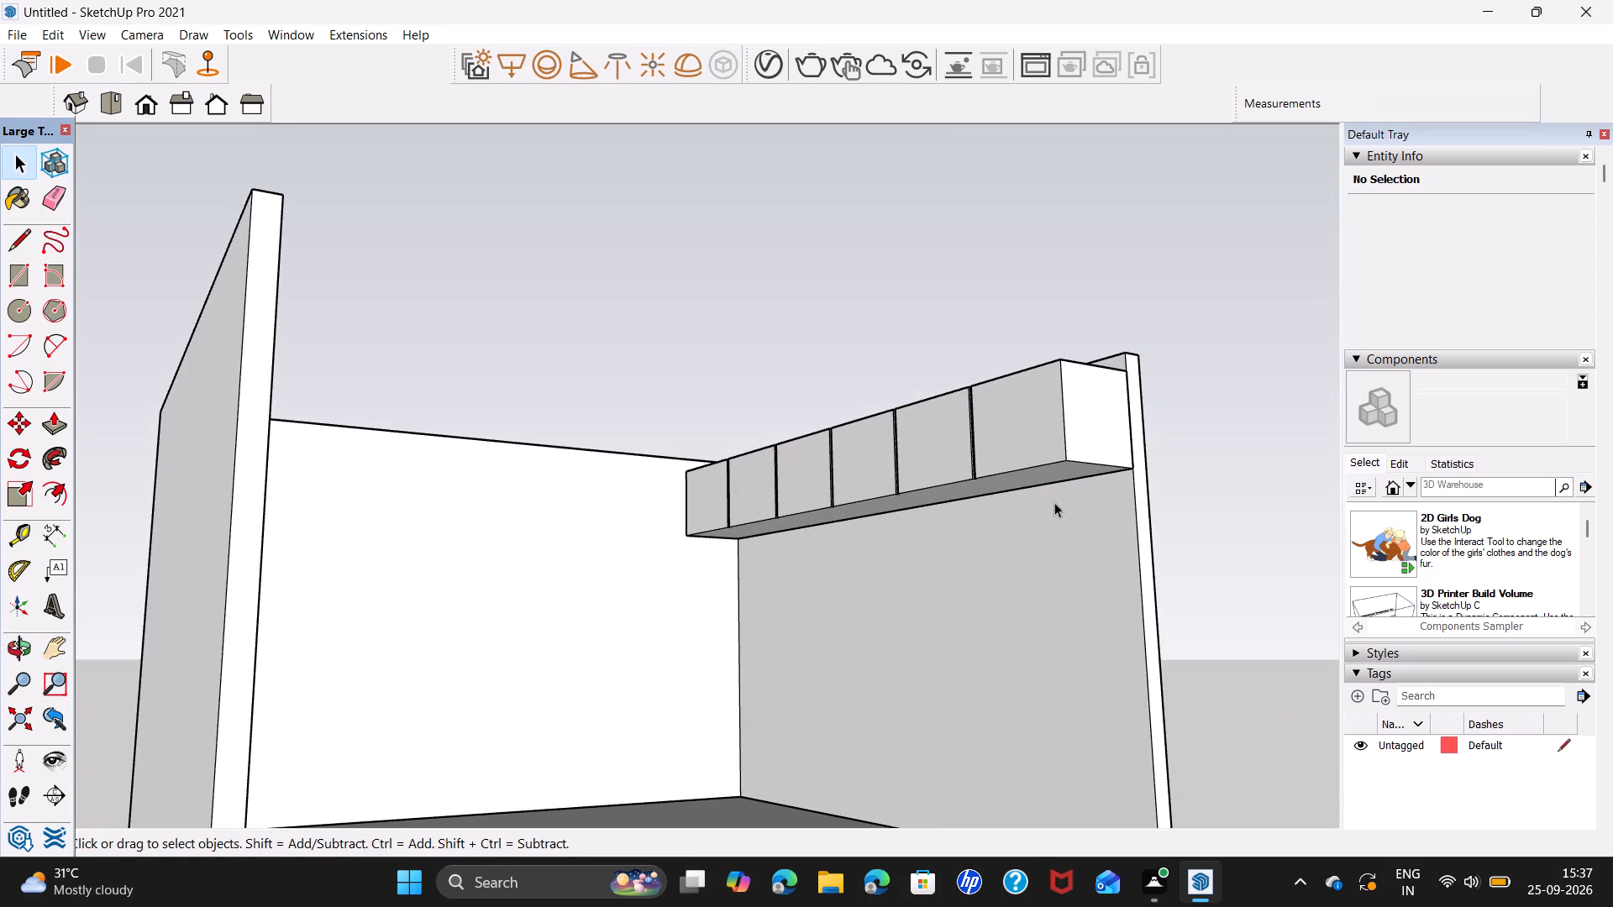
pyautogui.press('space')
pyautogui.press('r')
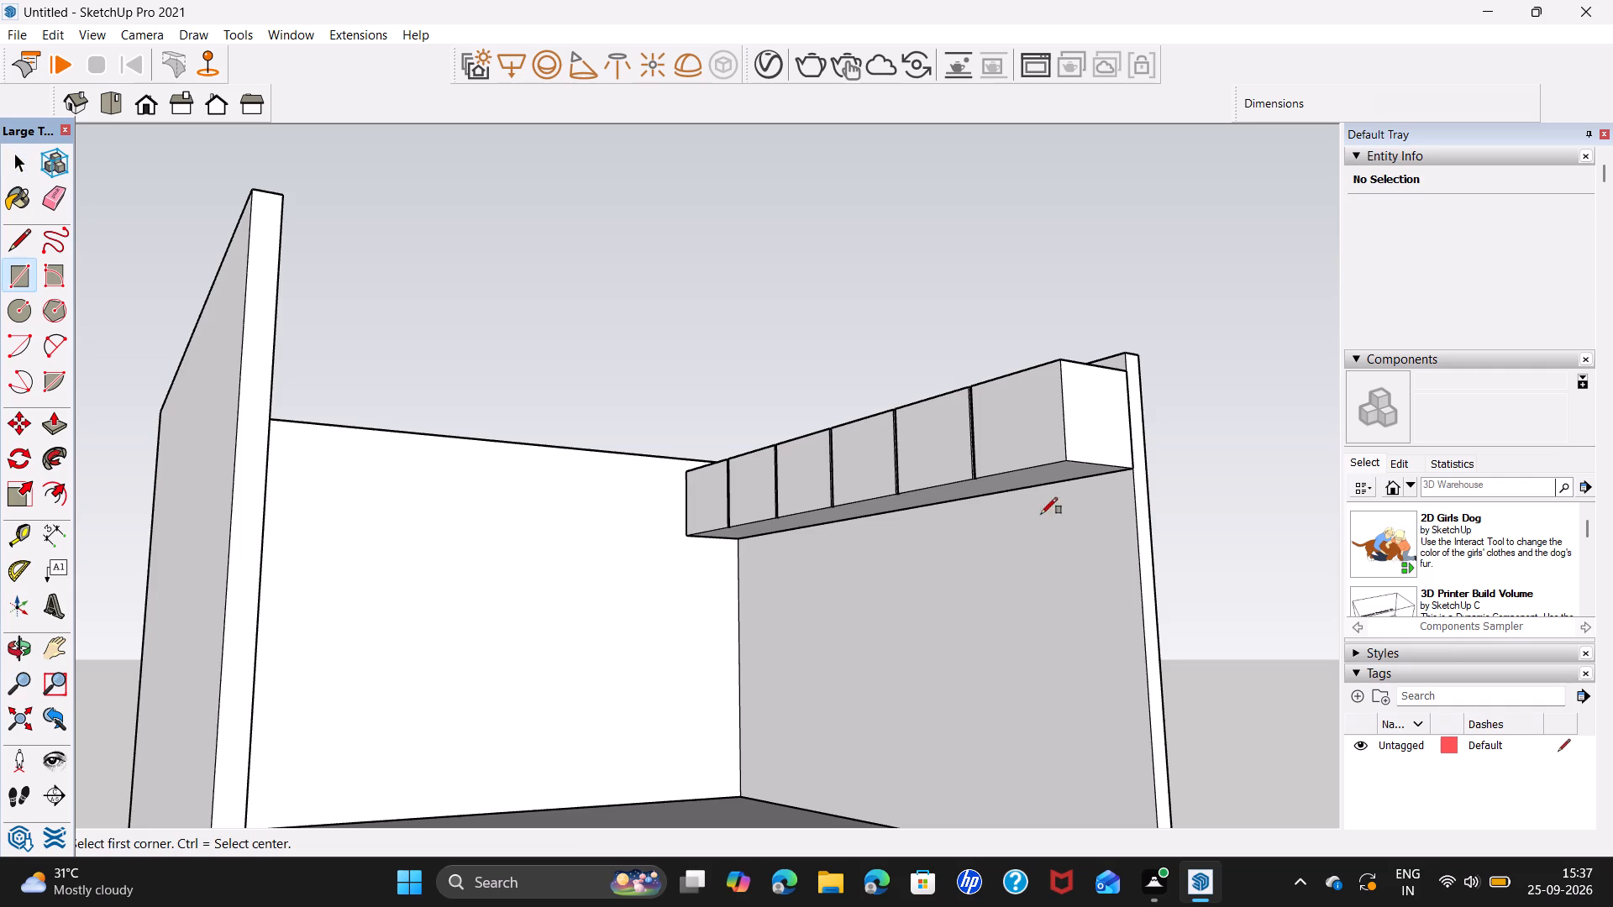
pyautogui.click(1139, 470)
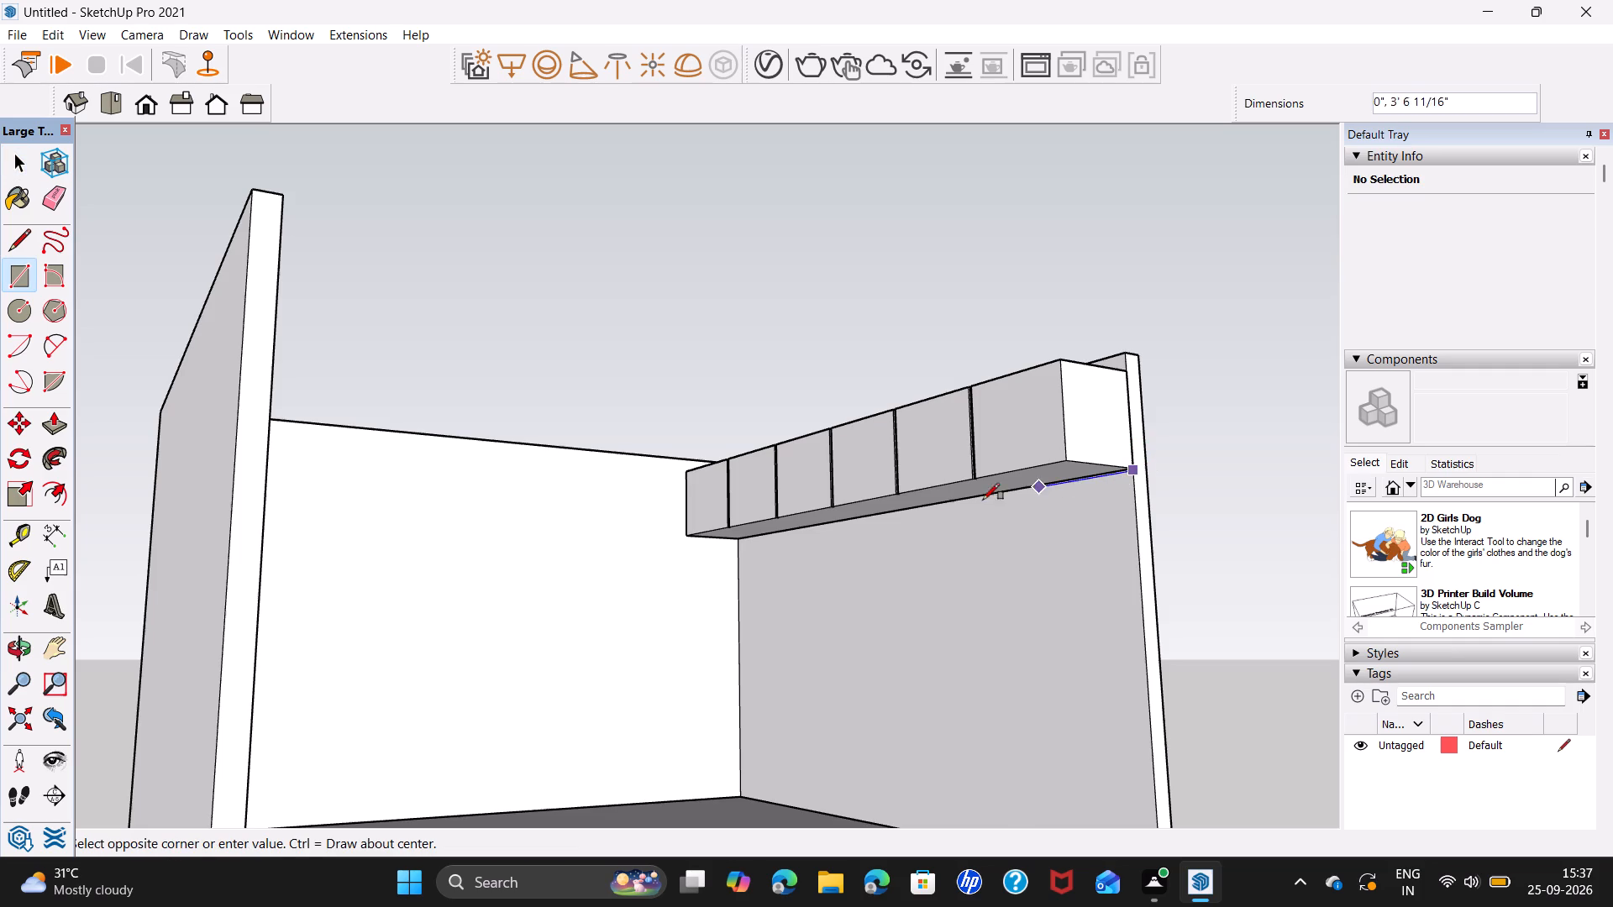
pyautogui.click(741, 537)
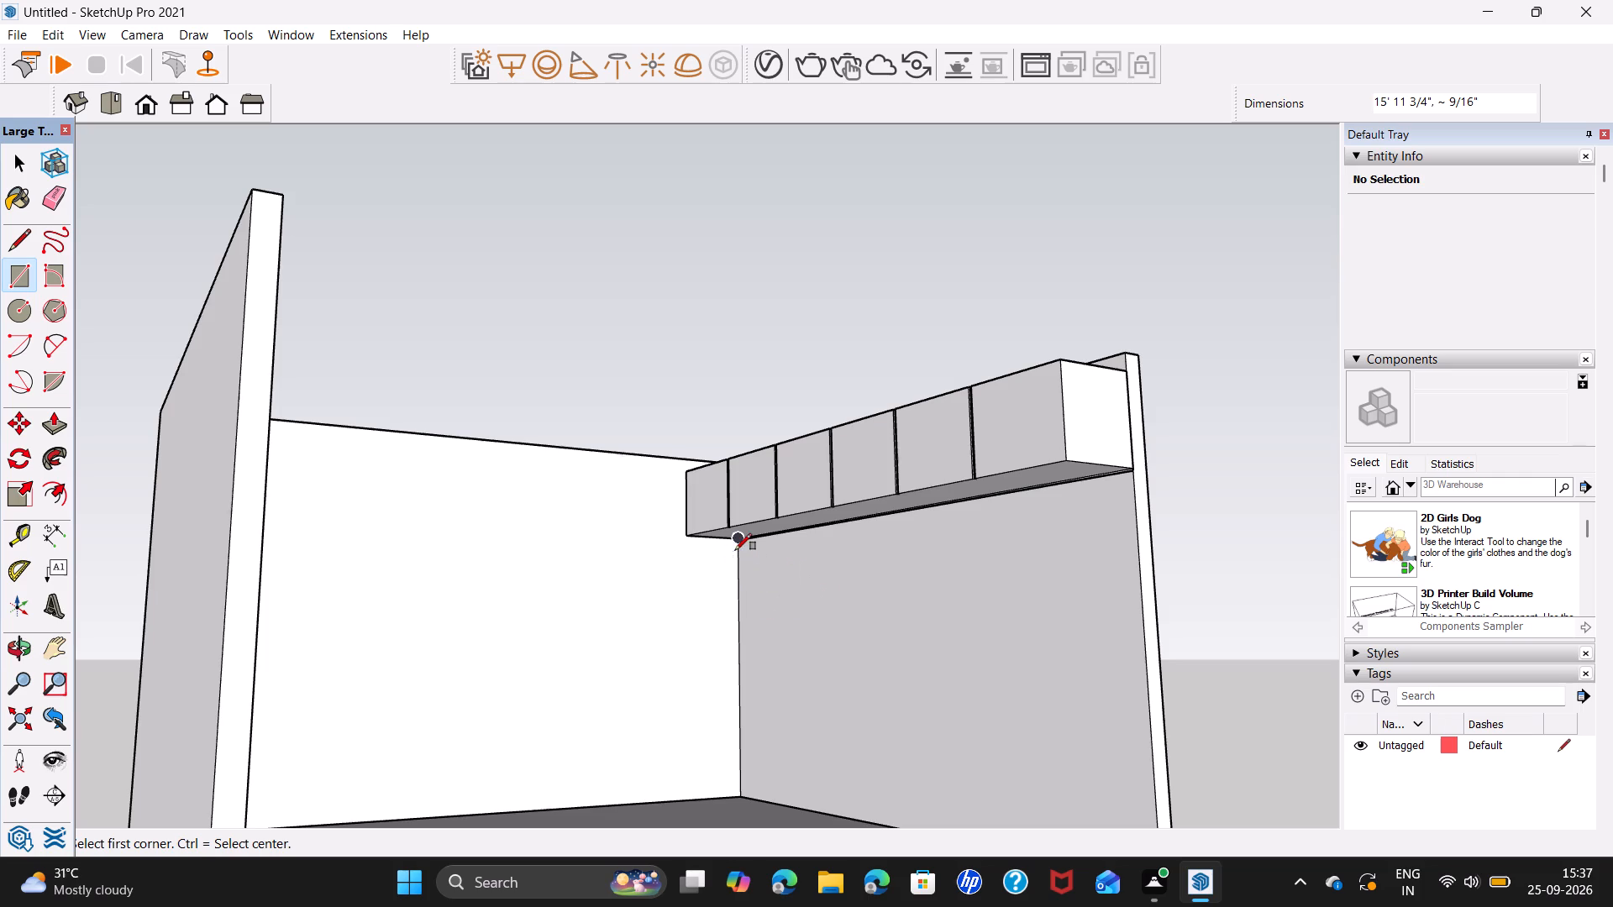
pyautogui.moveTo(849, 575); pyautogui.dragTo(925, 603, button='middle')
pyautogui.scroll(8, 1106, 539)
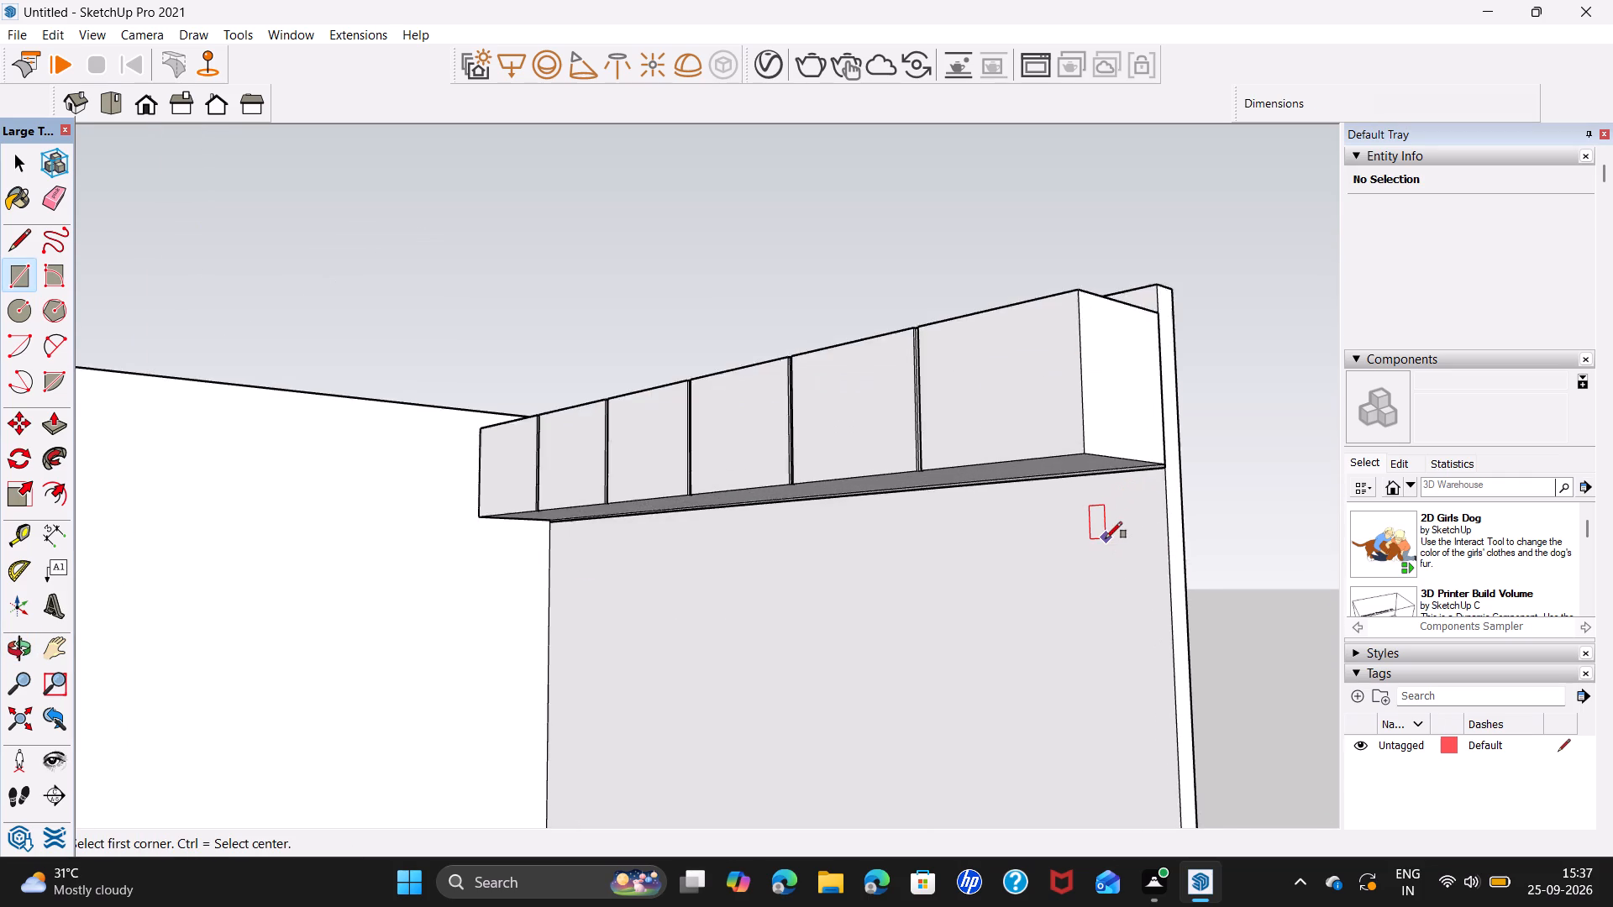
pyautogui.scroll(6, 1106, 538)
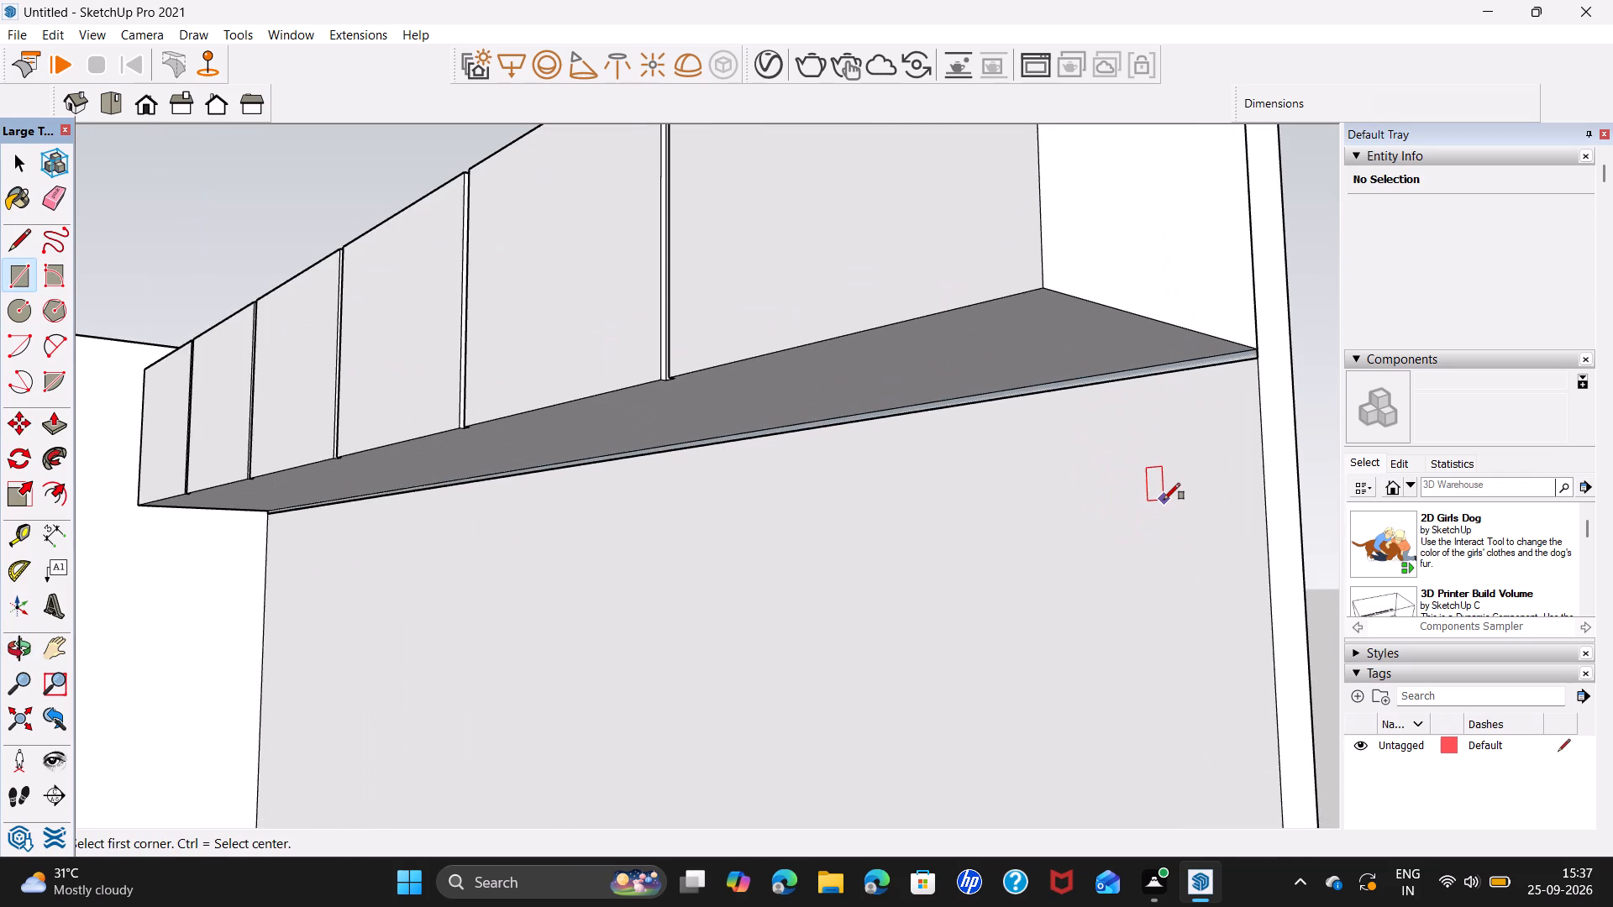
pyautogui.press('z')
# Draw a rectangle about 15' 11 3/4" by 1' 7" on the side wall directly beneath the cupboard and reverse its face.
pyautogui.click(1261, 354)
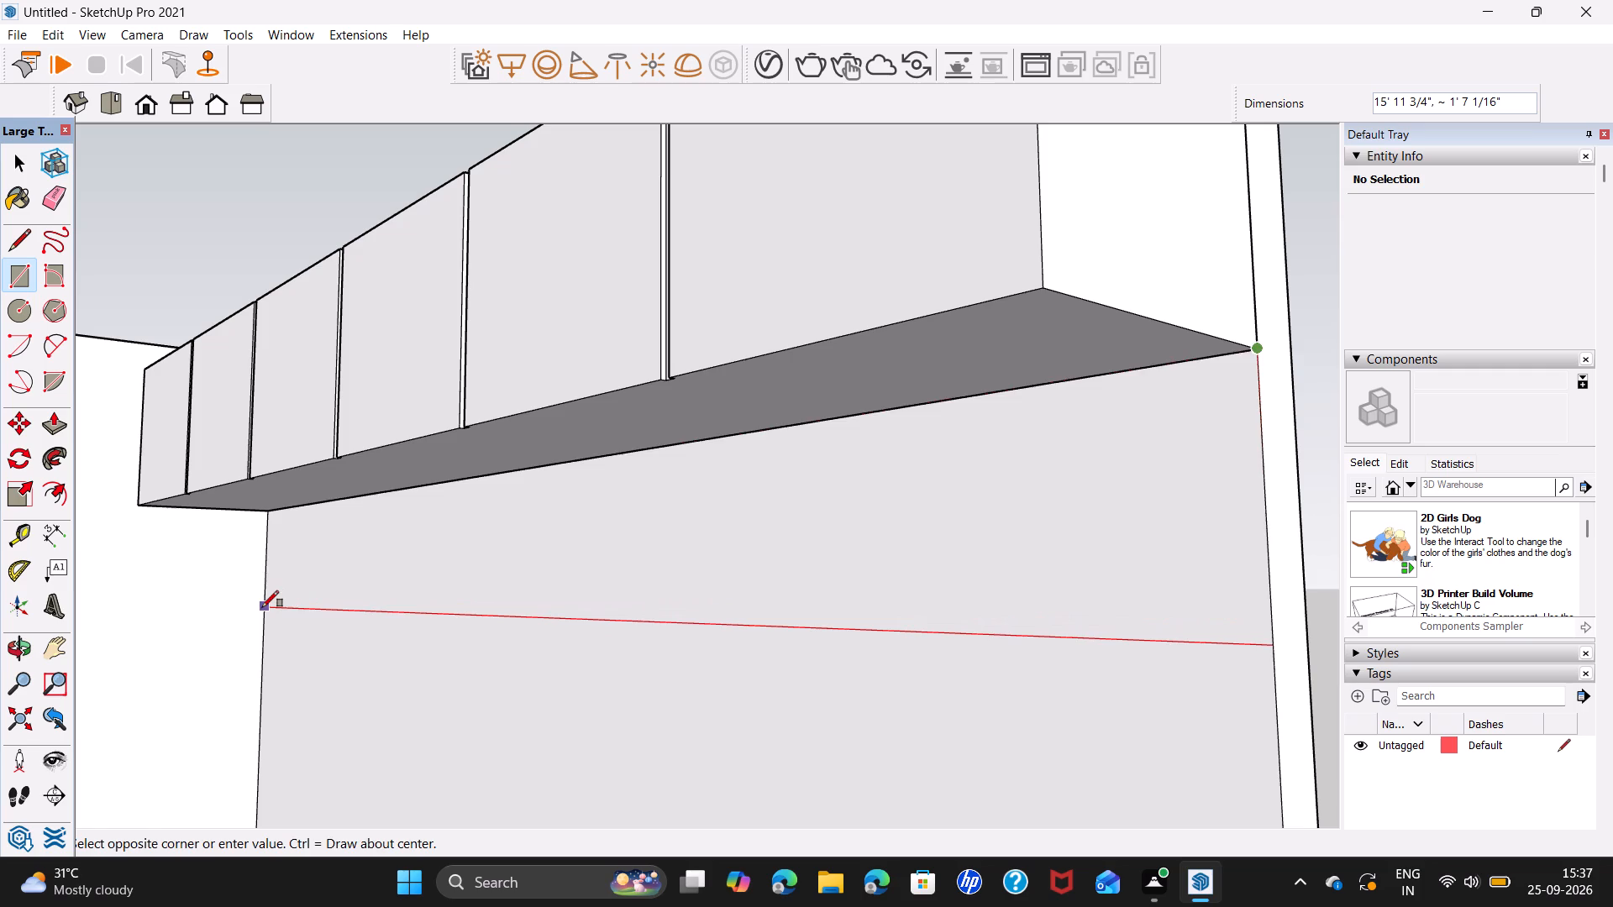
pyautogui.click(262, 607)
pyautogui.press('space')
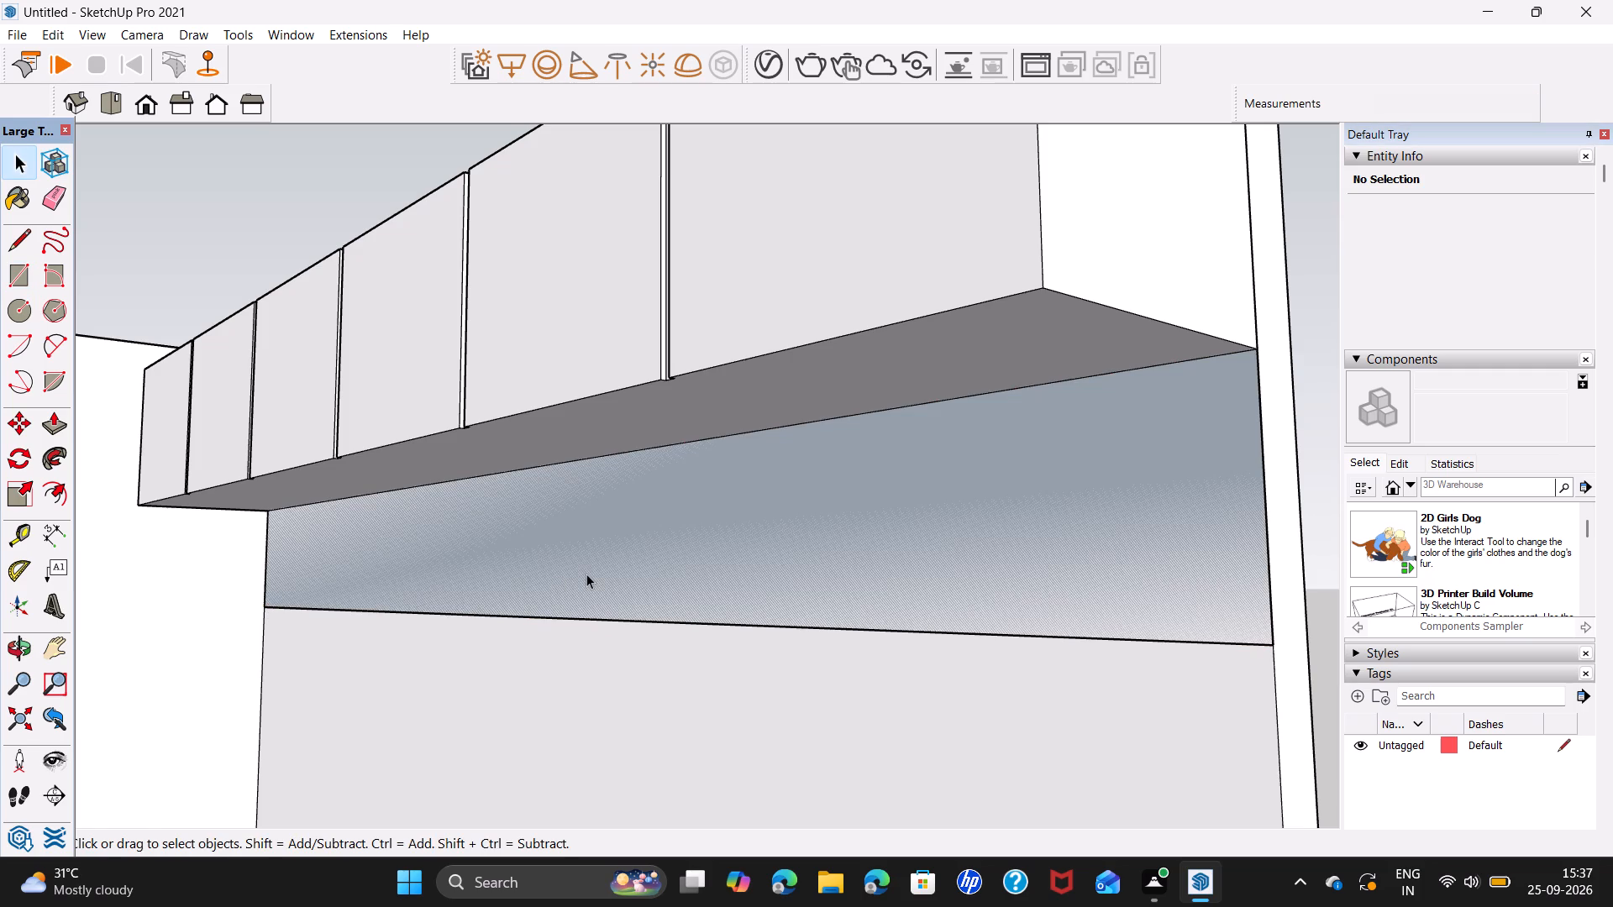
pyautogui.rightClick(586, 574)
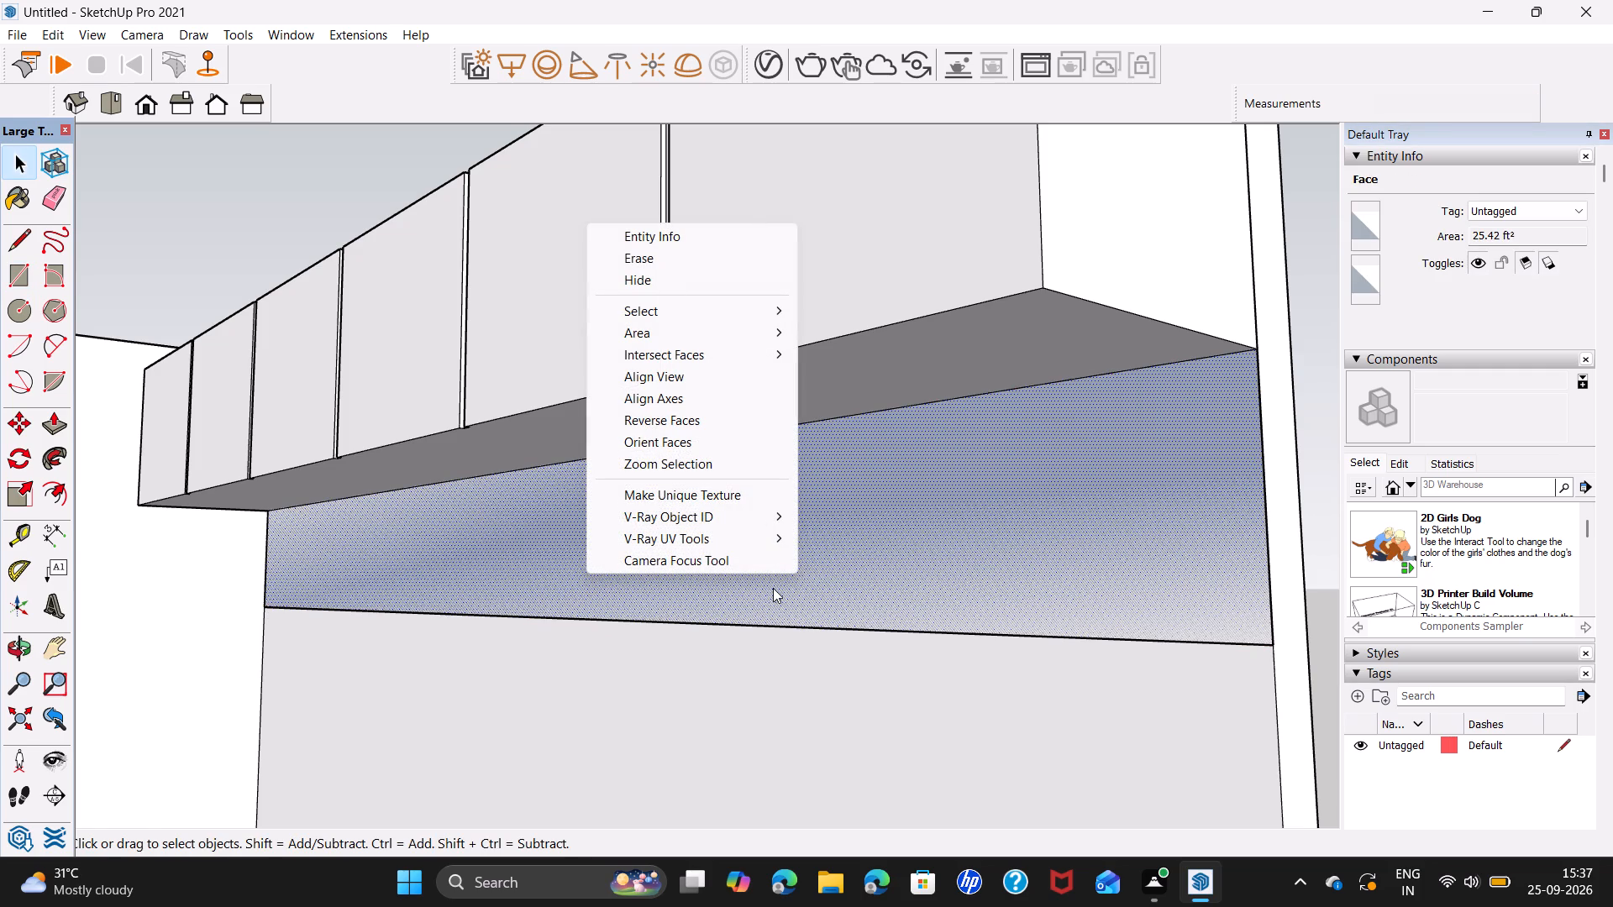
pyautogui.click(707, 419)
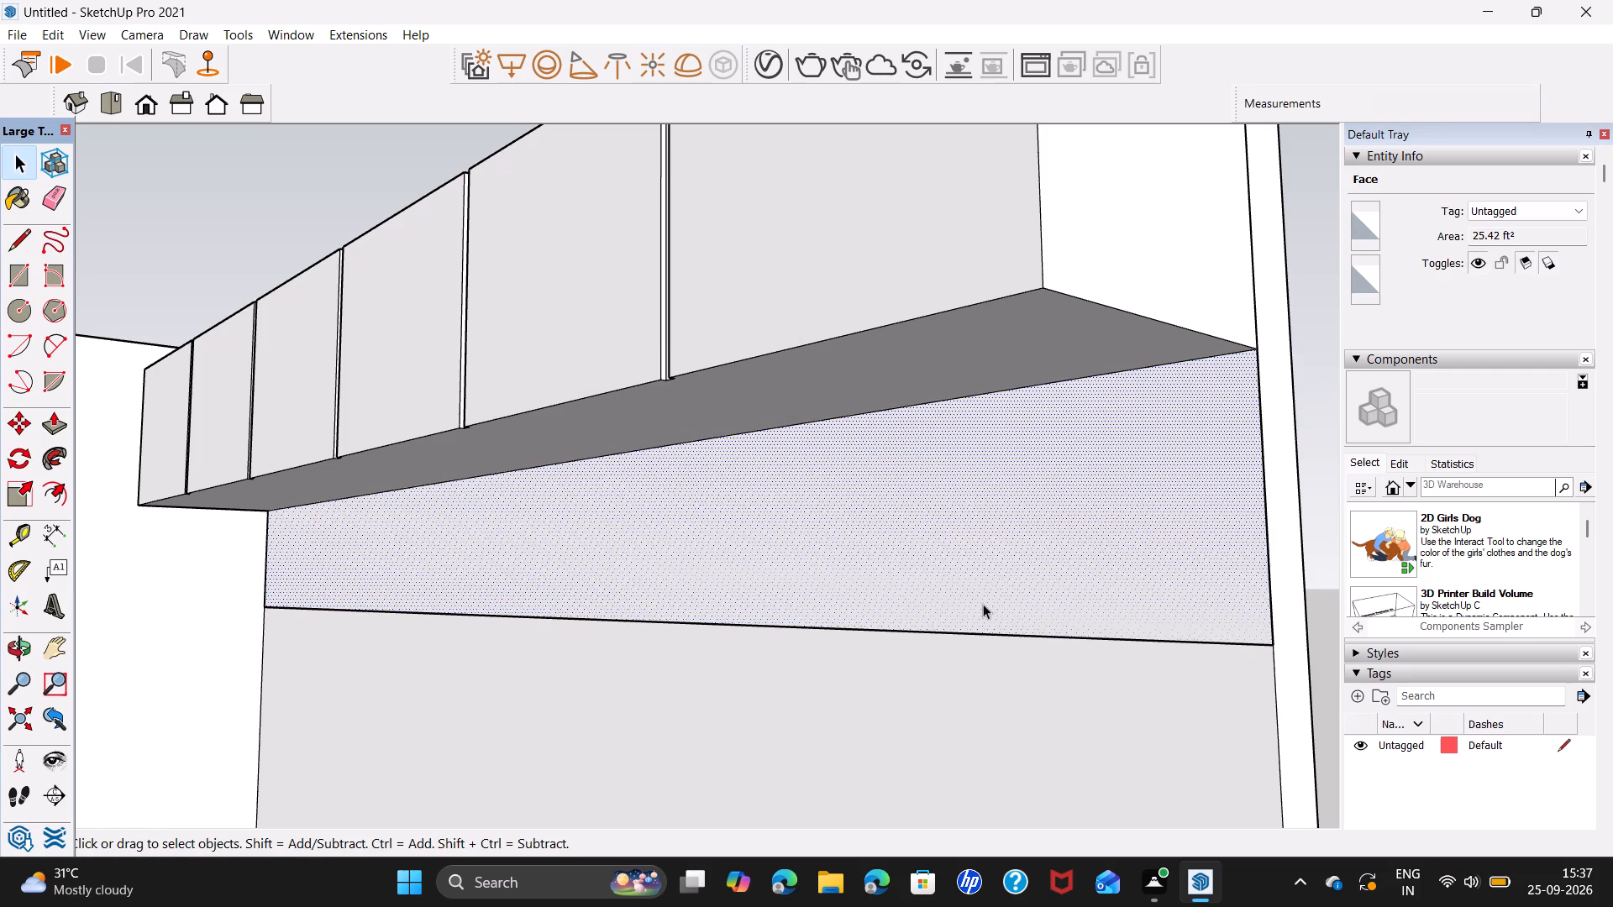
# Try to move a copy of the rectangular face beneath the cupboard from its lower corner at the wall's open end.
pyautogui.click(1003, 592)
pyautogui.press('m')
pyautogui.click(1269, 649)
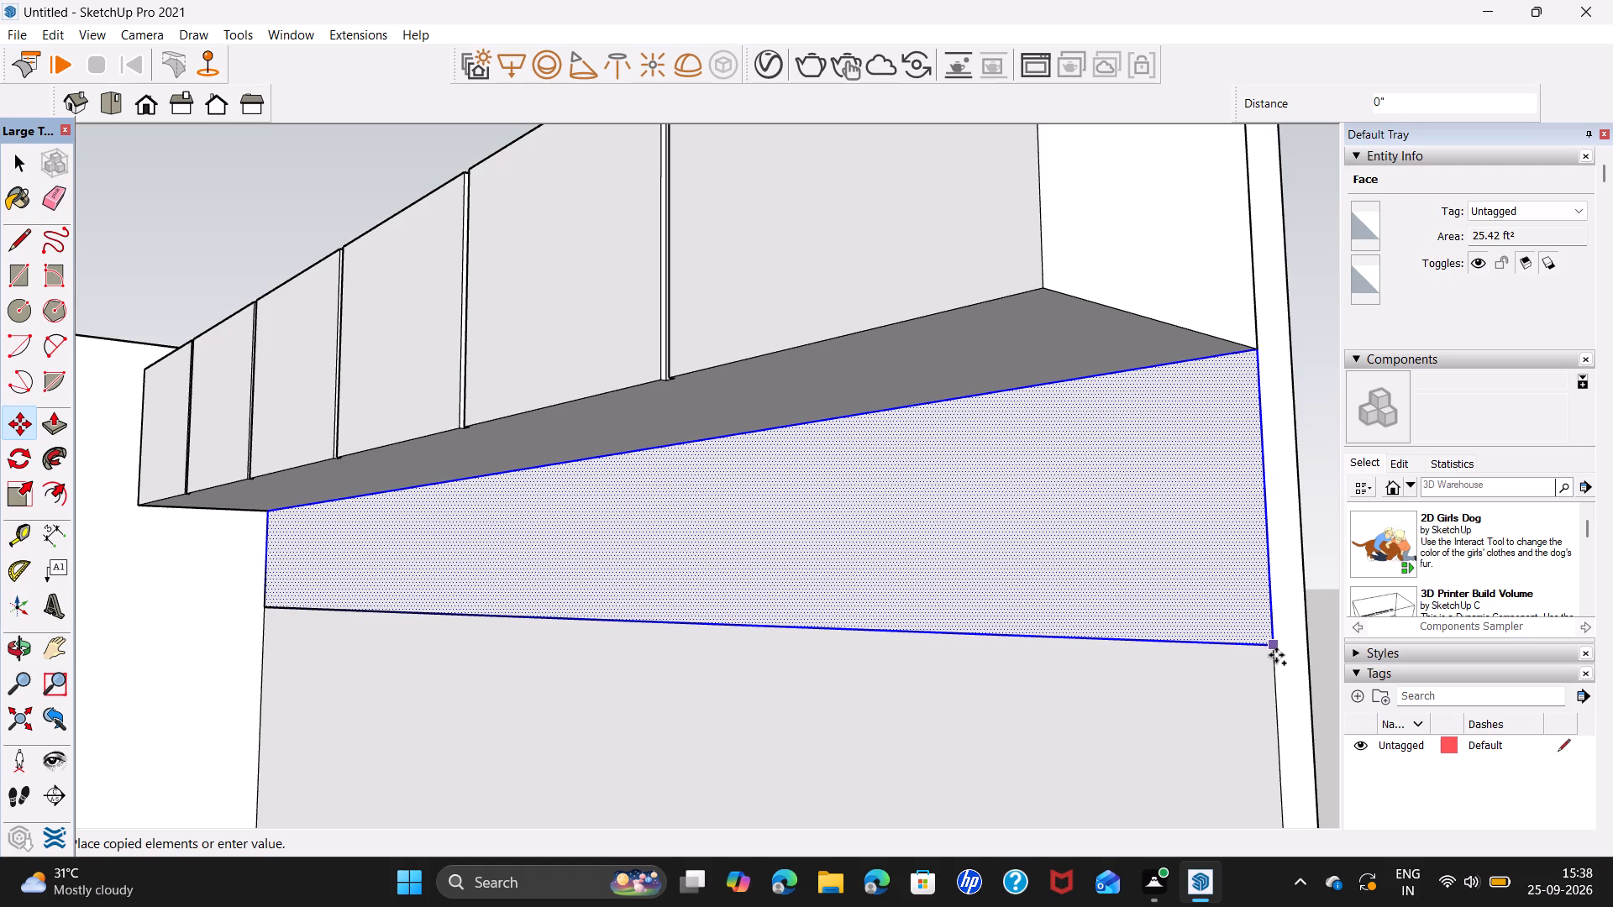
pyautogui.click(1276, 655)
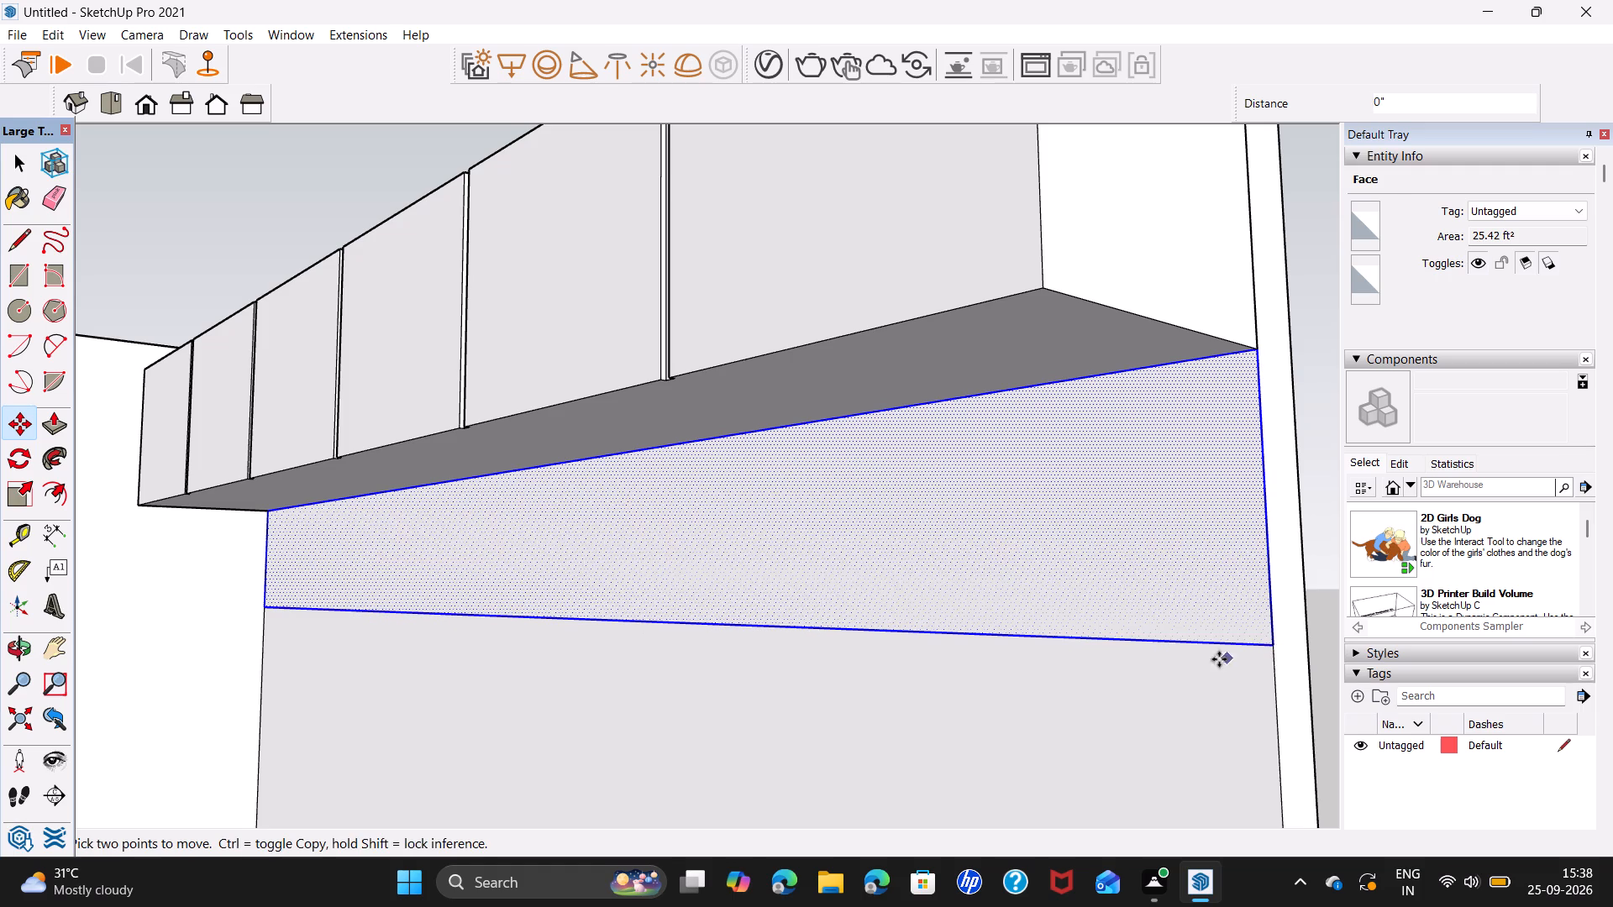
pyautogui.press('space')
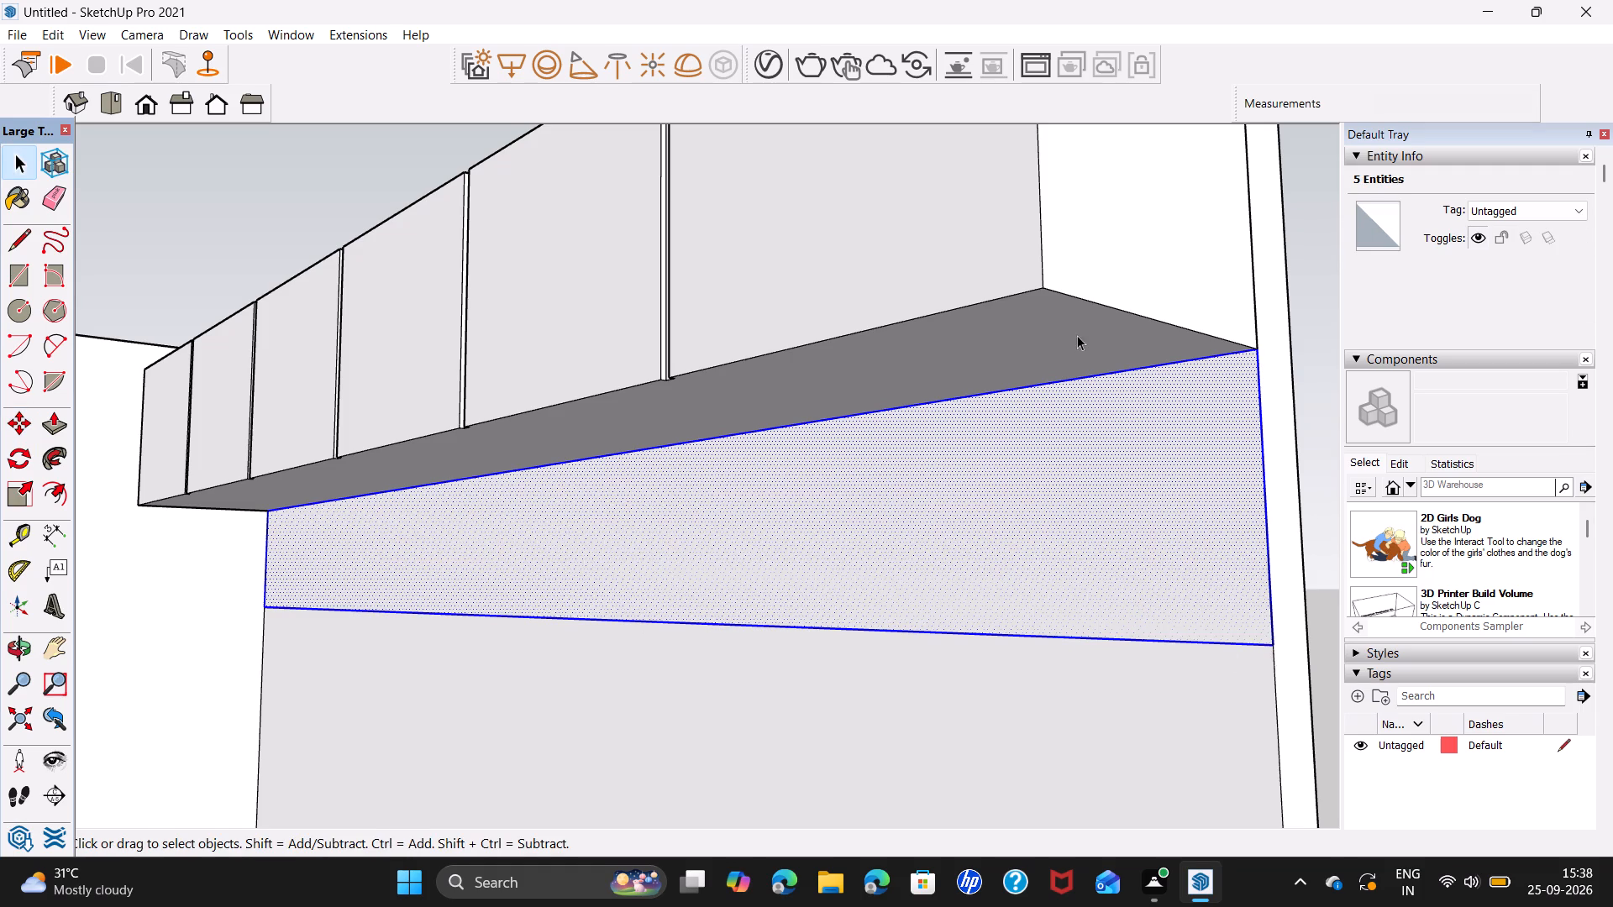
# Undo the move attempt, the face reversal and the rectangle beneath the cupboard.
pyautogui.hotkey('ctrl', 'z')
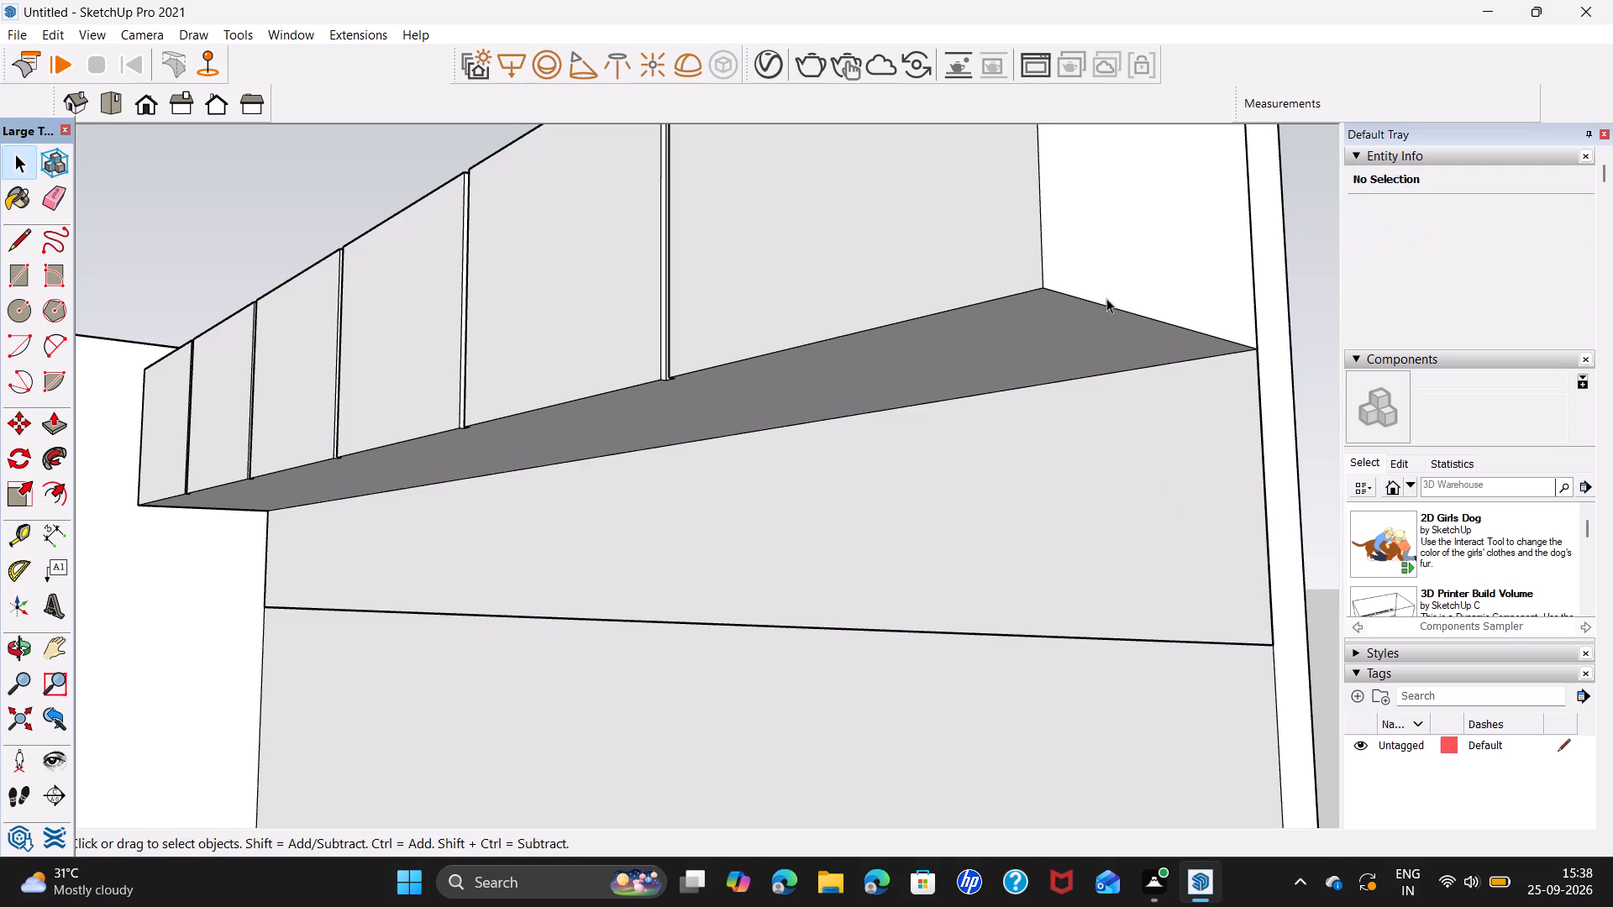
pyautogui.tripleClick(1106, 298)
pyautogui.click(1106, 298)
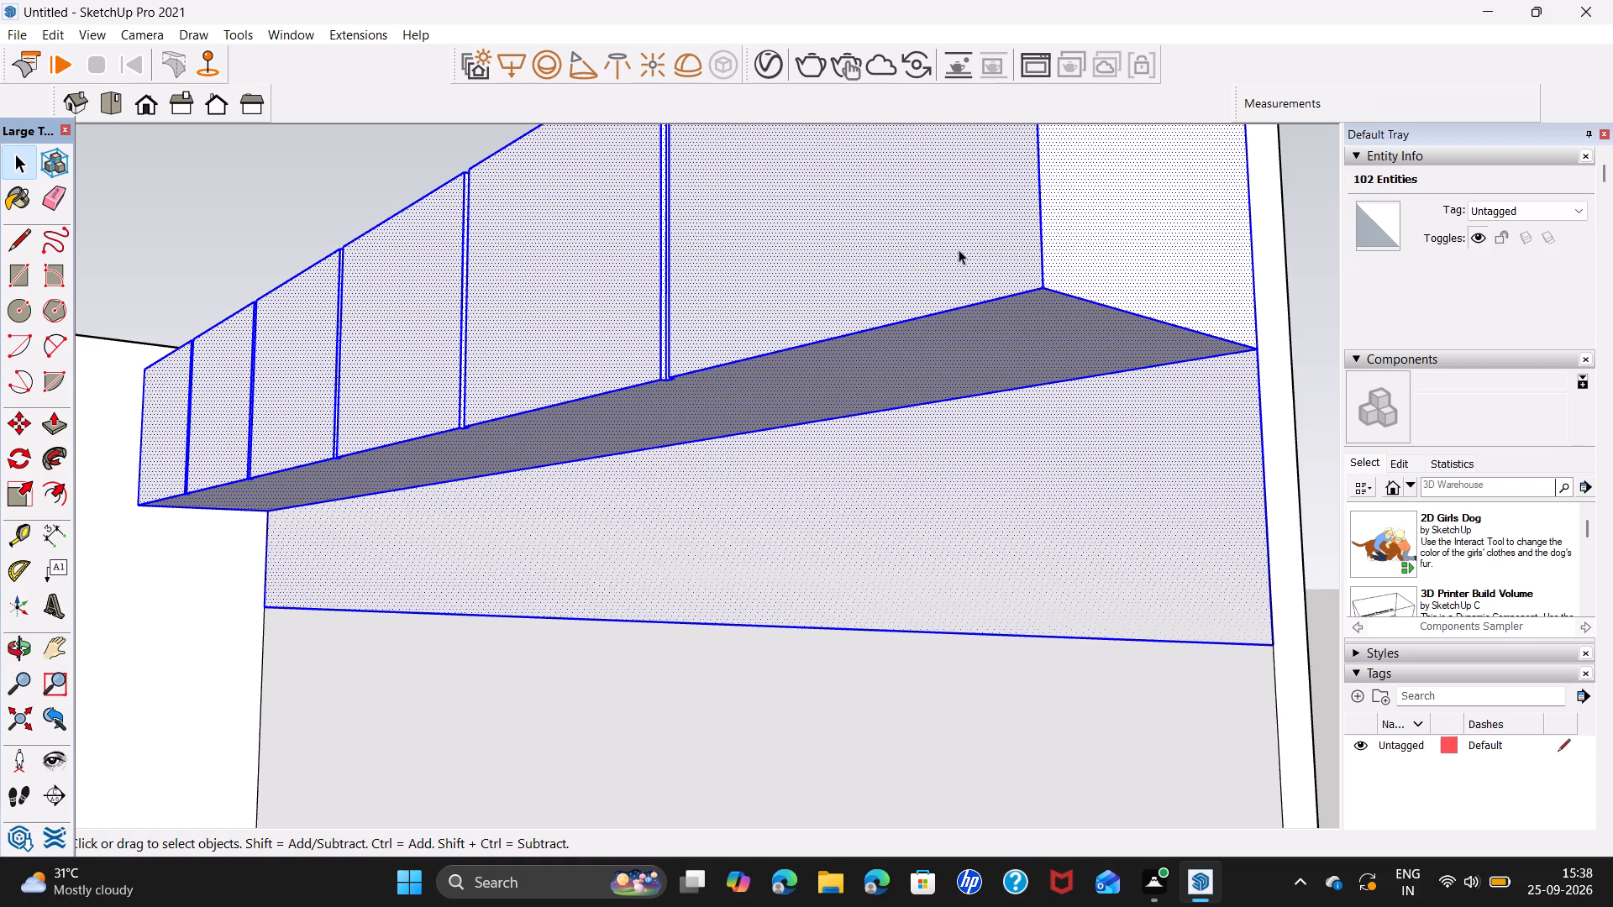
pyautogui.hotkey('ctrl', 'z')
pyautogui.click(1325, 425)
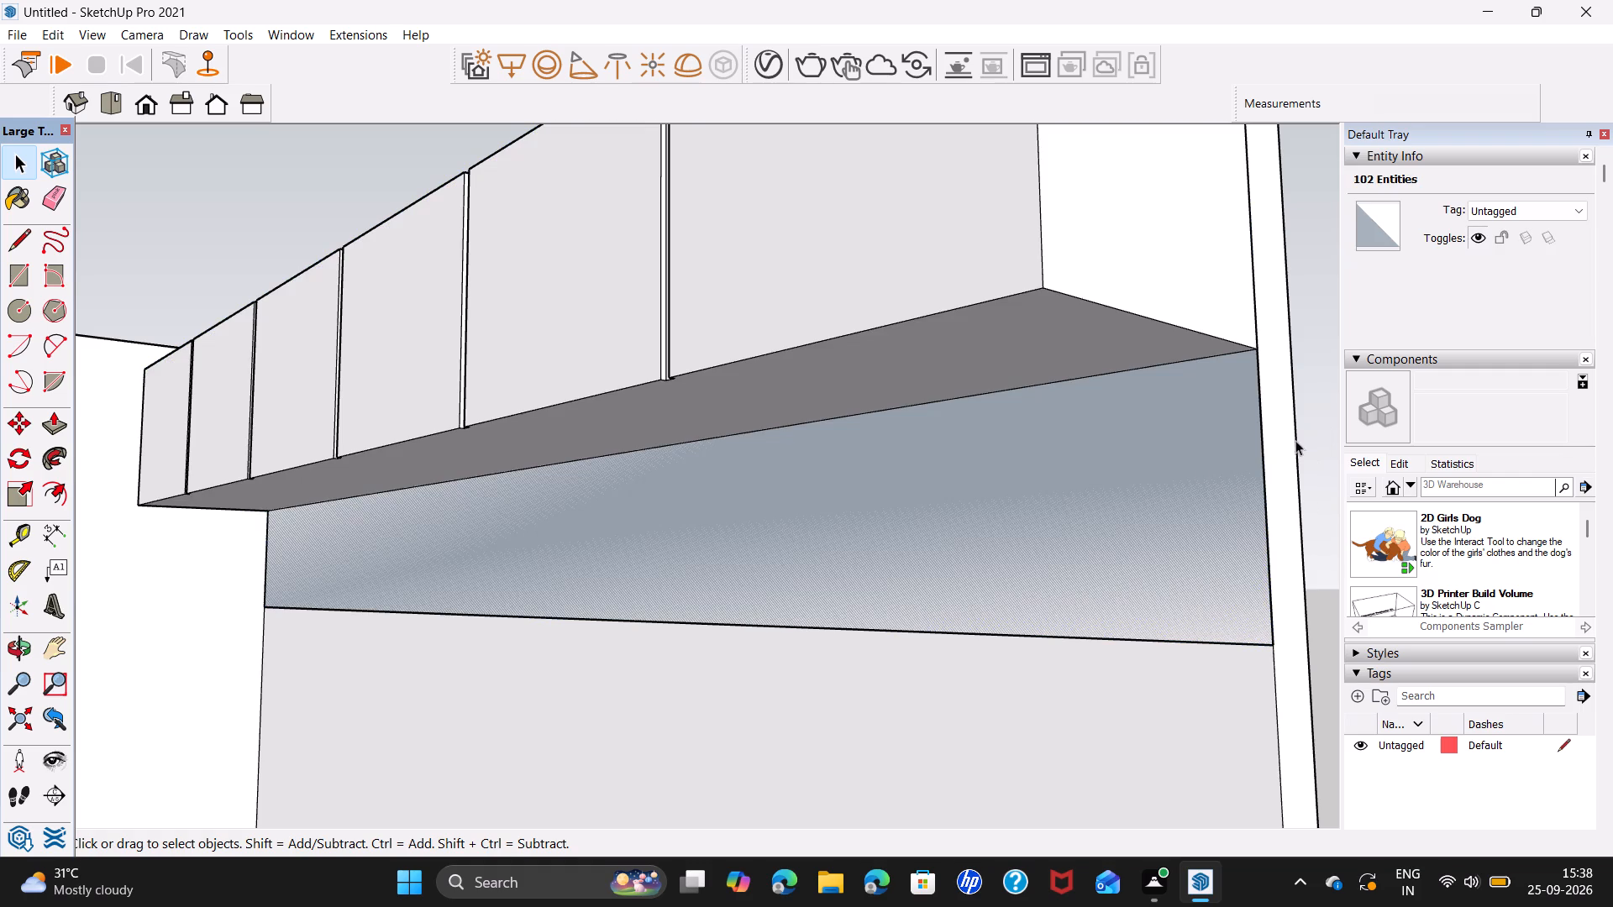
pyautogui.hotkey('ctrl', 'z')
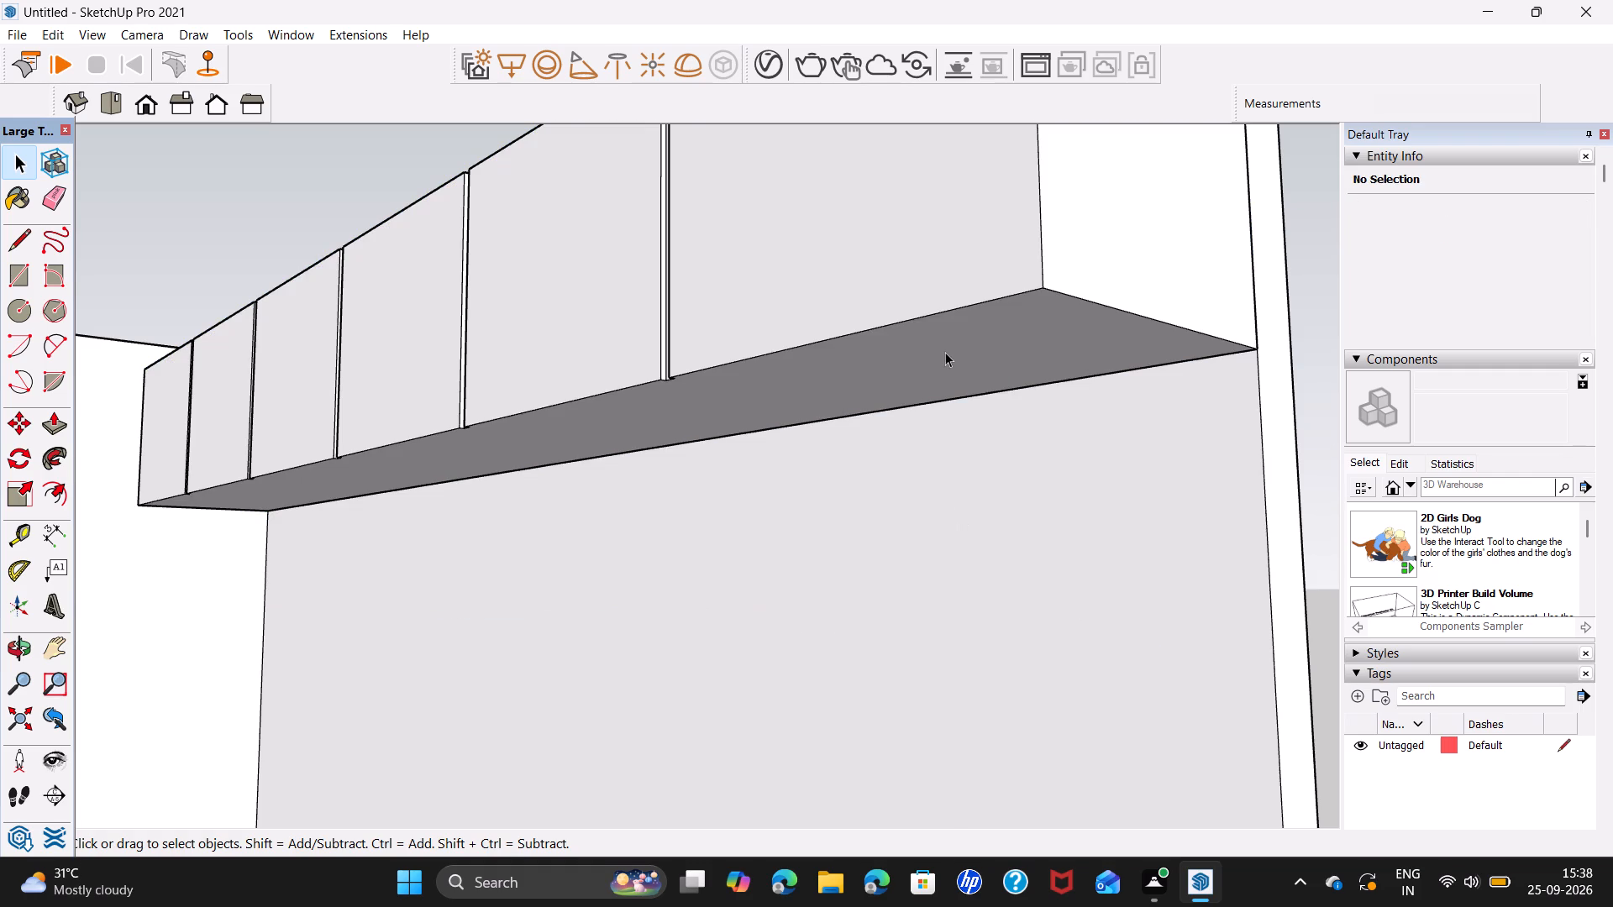
# Make the whole overhead cupboard, with all its connected faces and edges, into a group.
pyautogui.tripleClick(945, 352)
pyautogui.rightClick(945, 352)
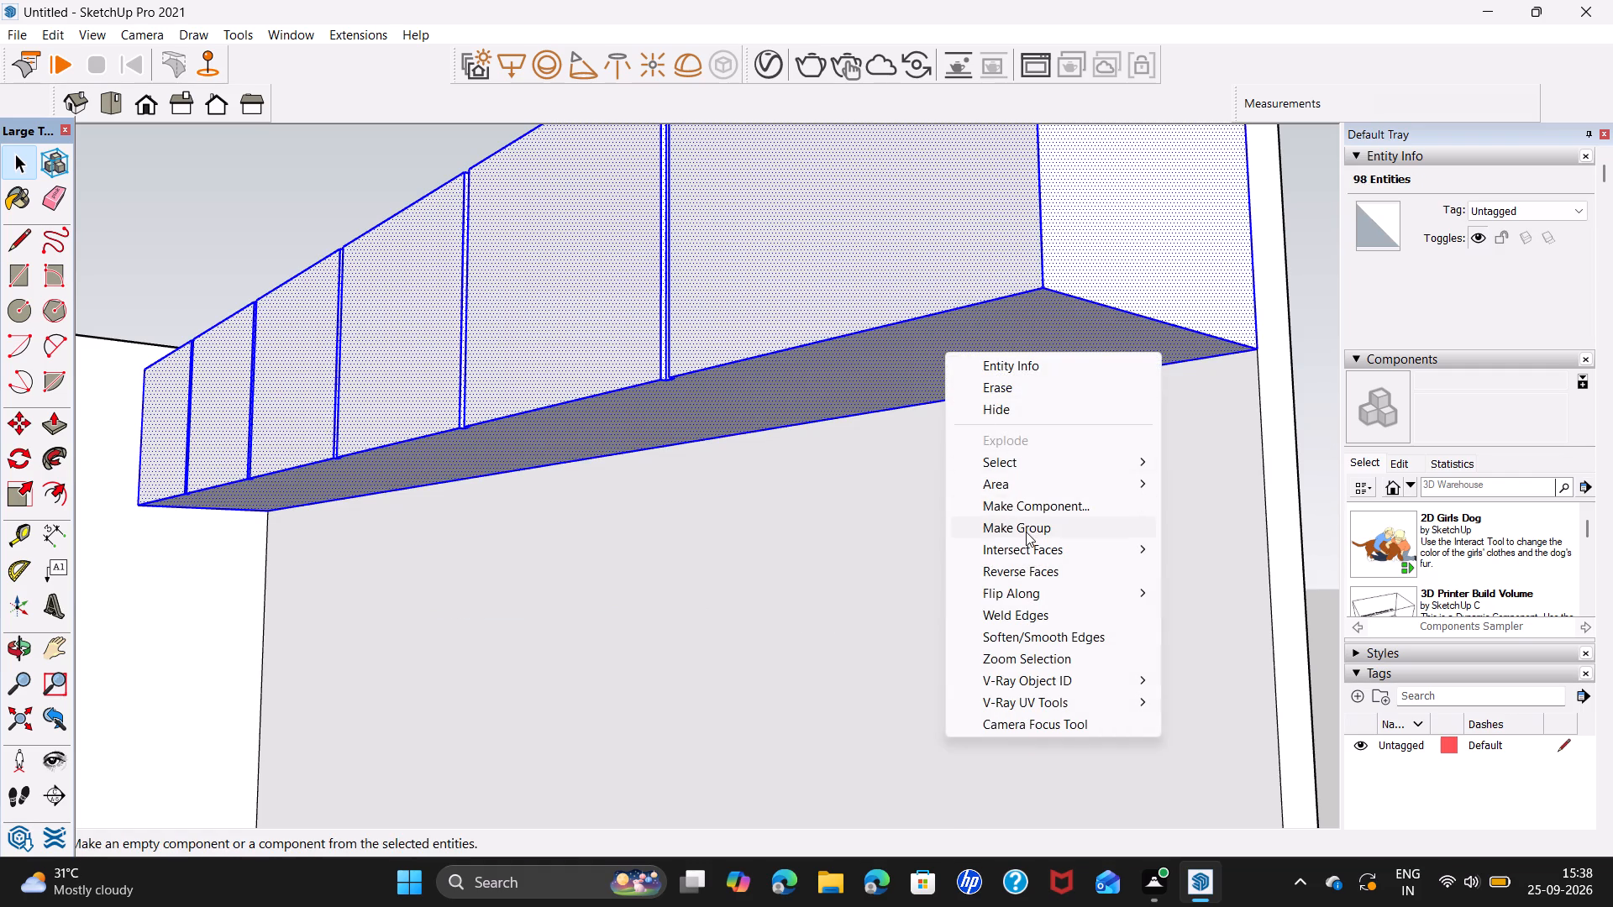
pyautogui.click(1026, 532)
pyautogui.click(1337, 443)
pyautogui.click(1141, 285)
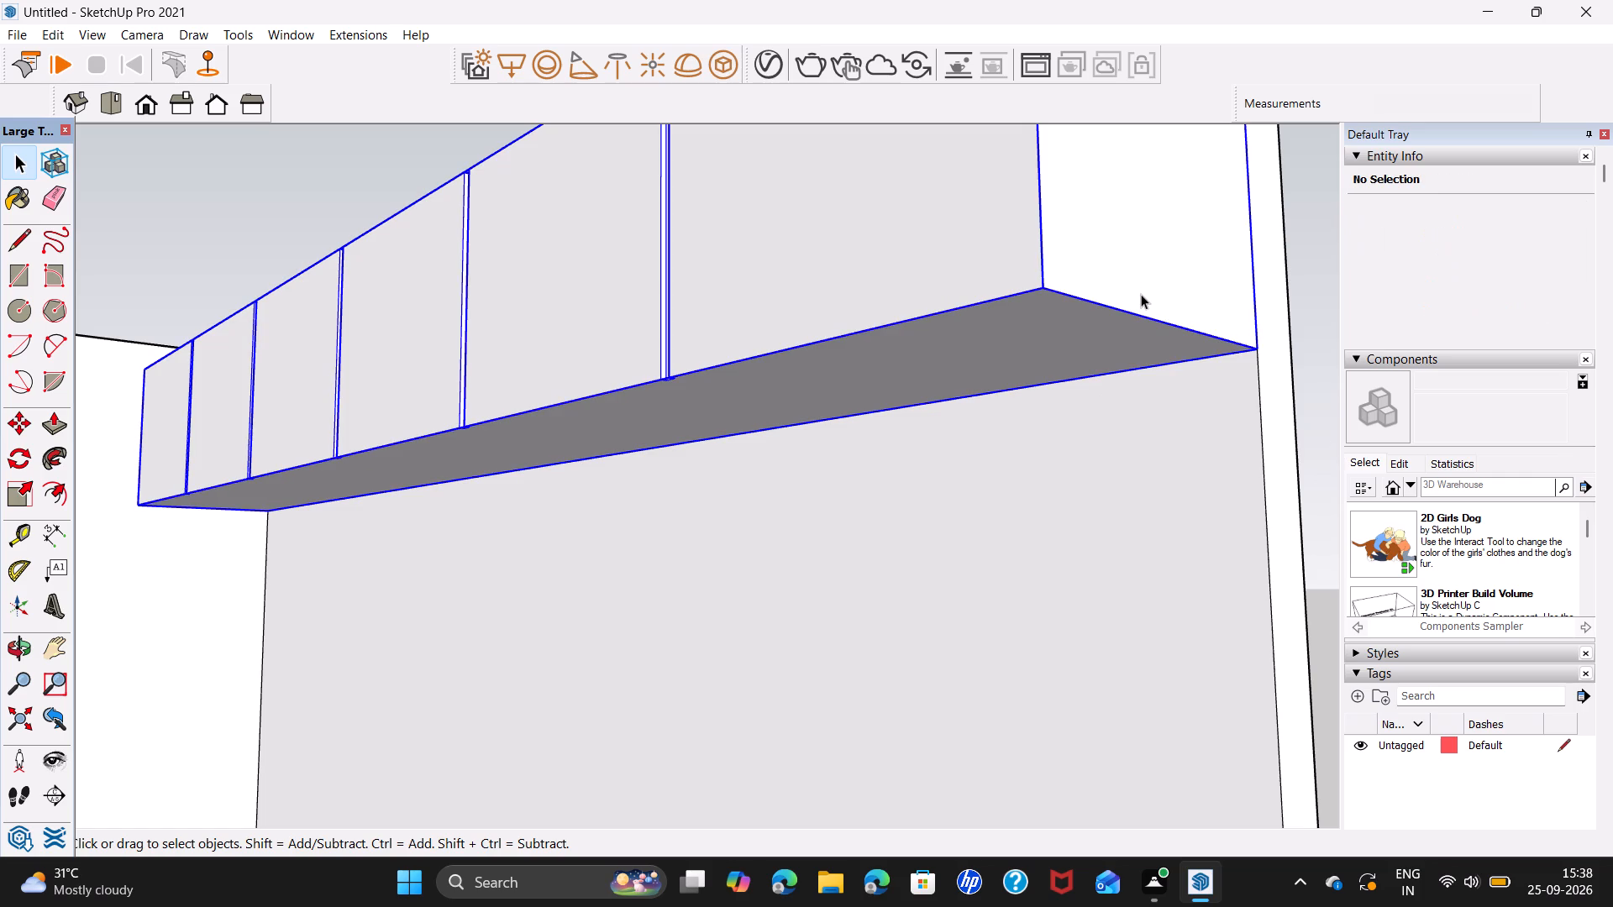
pyautogui.click(1318, 419)
# Draw a rectangle about 15' 11 3/4" by 1' 7" on the side wall directly beneath the cupboard group and reverse its face.
pyautogui.press('r')
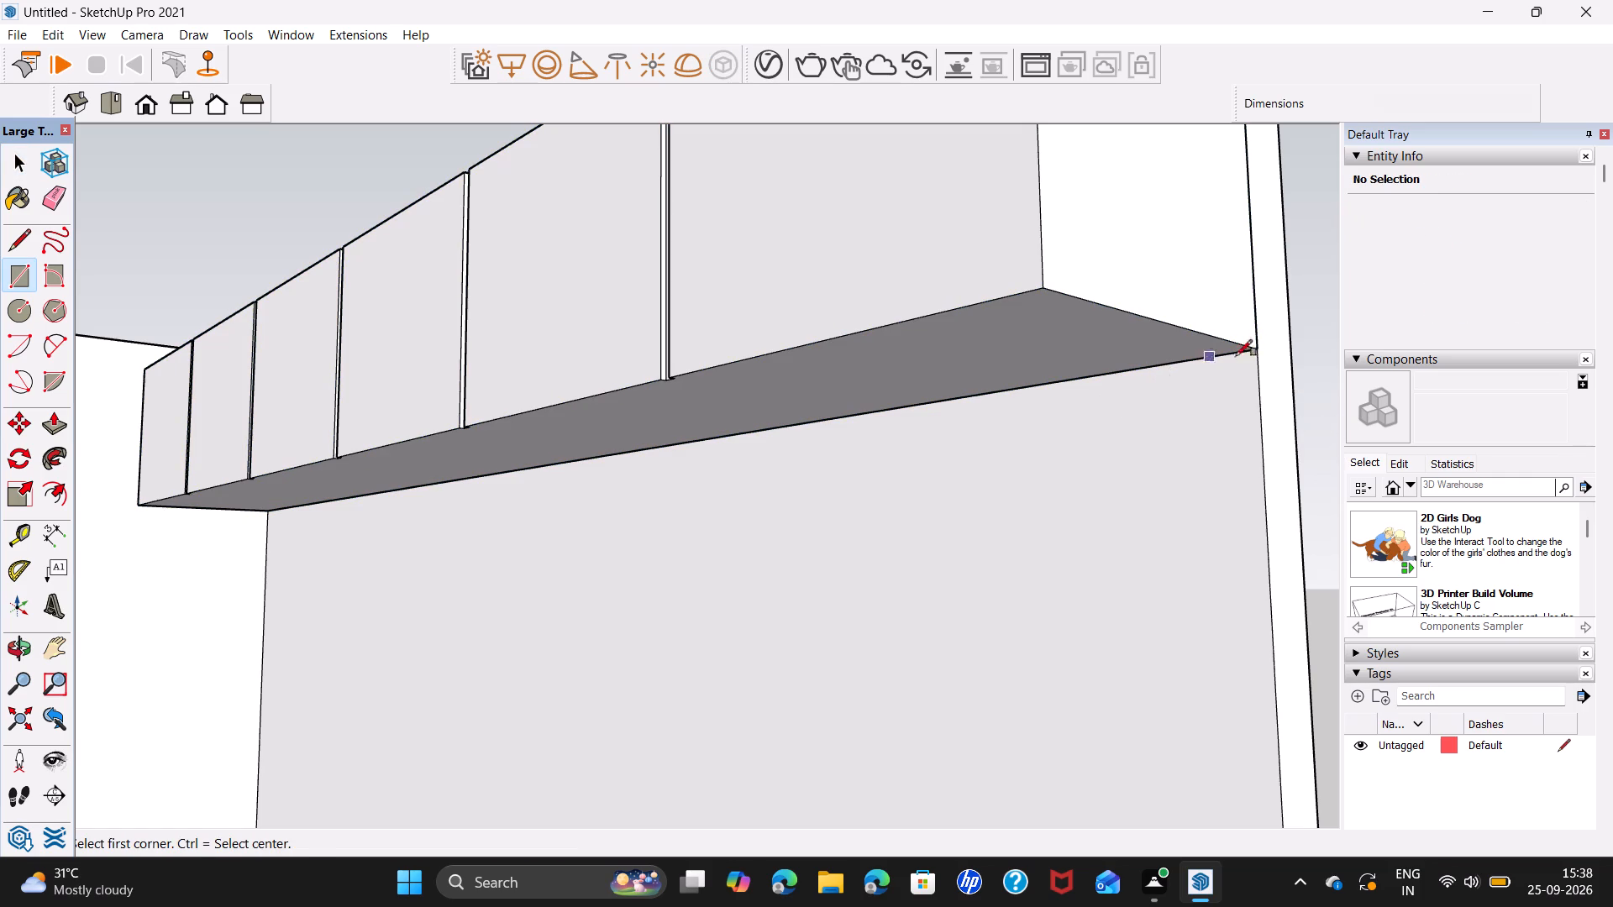
pyautogui.click(1258, 352)
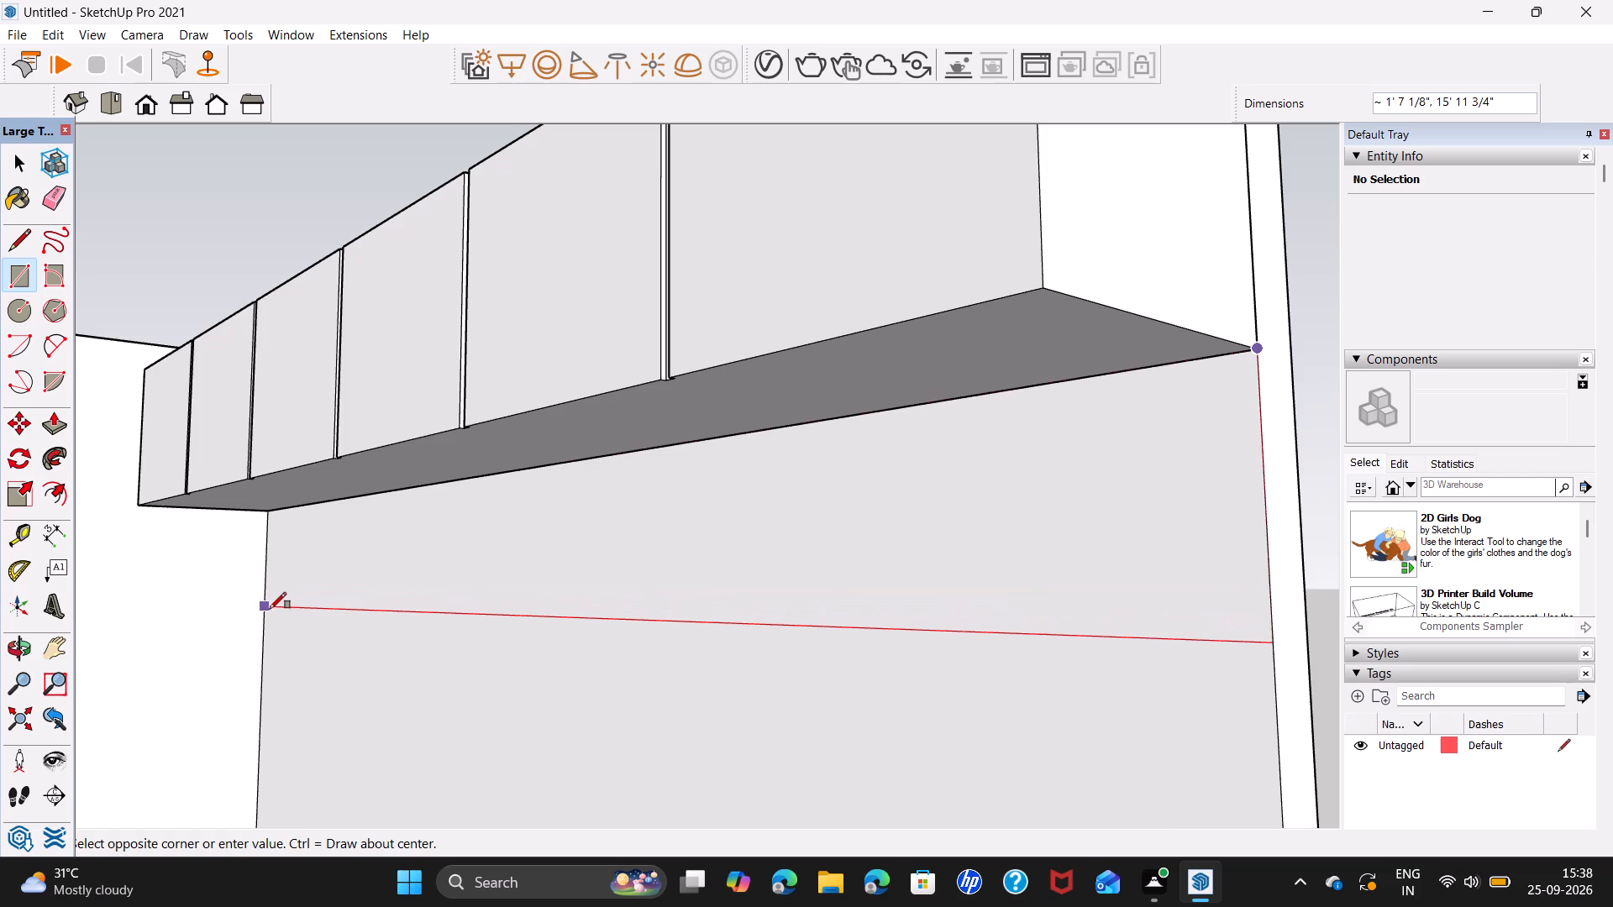
pyautogui.click(270, 609)
pyautogui.press('space')
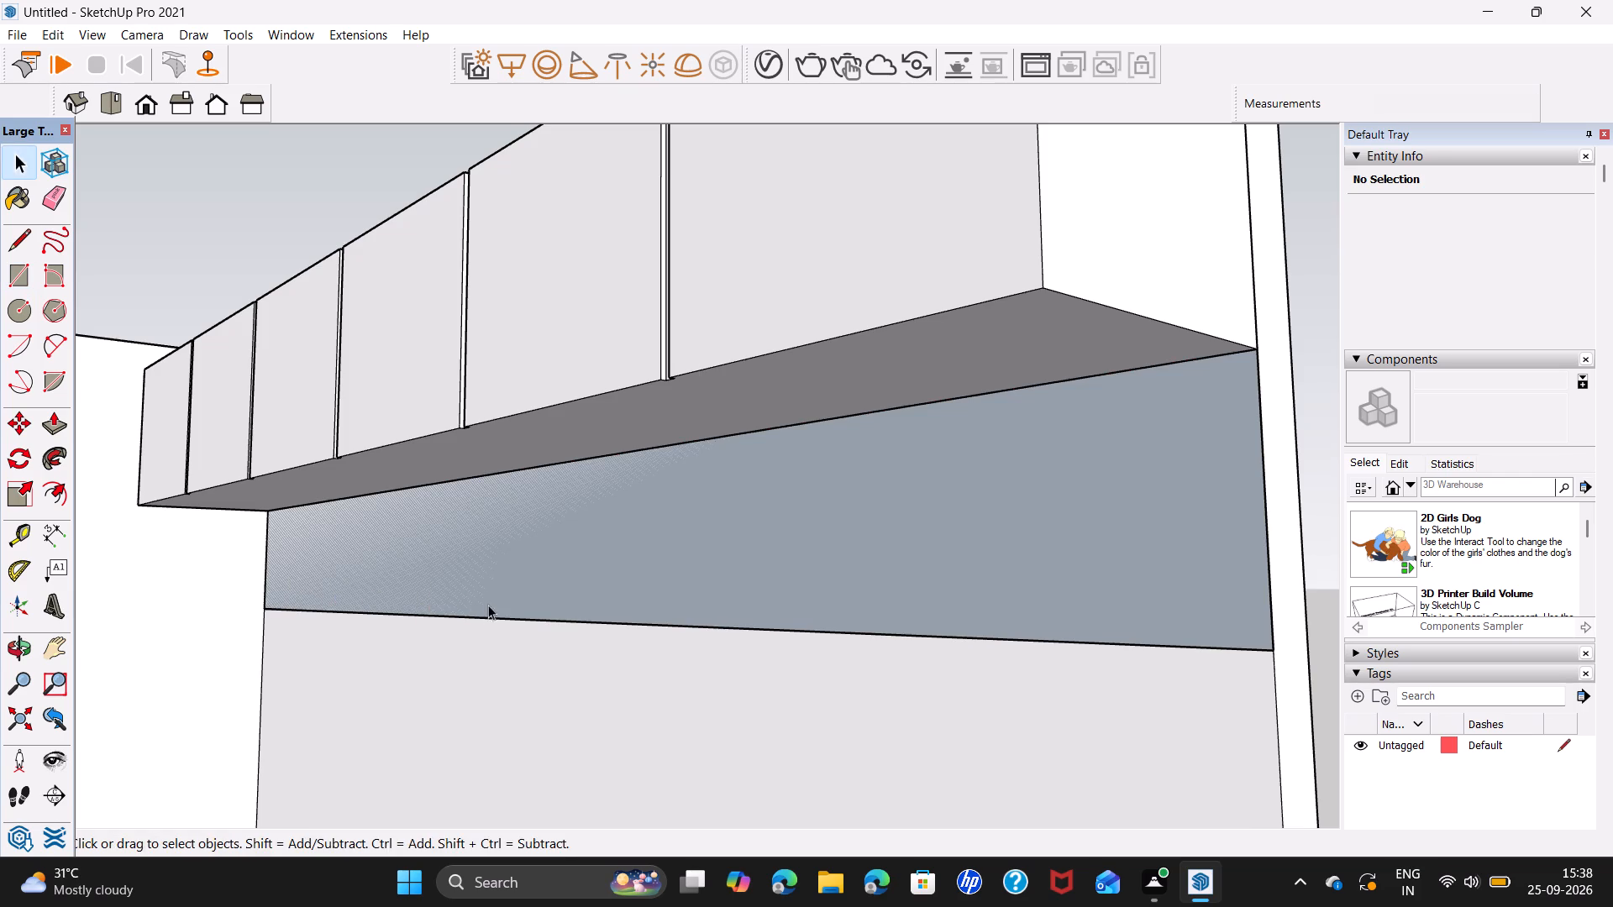
pyautogui.rightClick(488, 605)
pyautogui.click(598, 446)
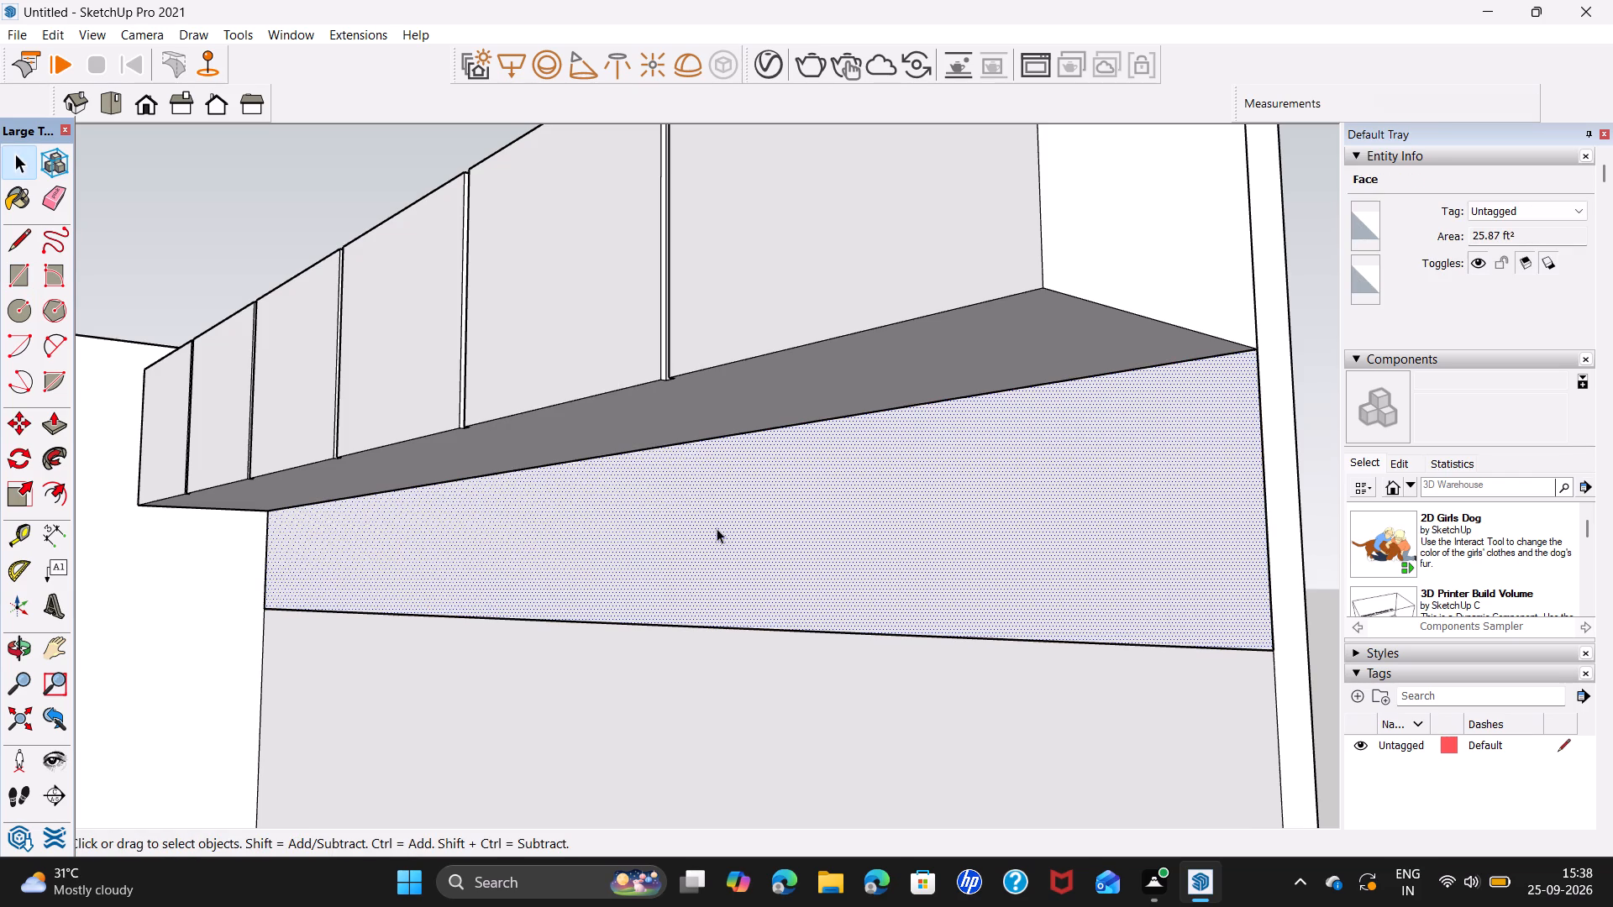
# Push/Pull the rectangular face beneath the cupboard group out from the side wall by 1' 6".
pyautogui.press('p')
pyautogui.click(721, 533)
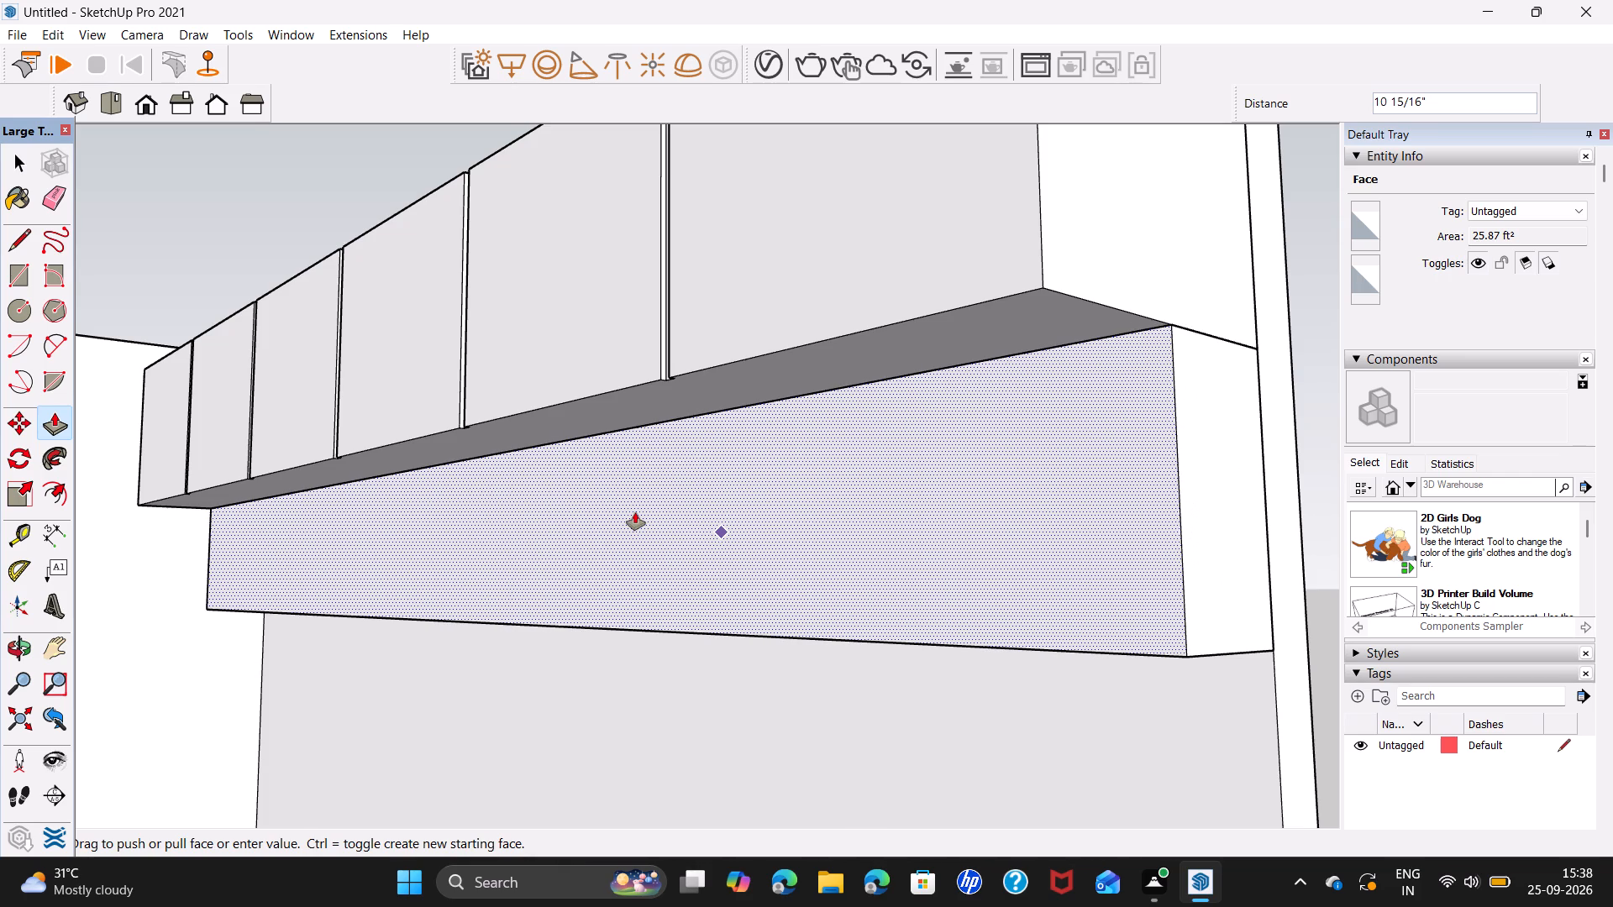
pyautogui.press('1')
pyautogui.press("'")
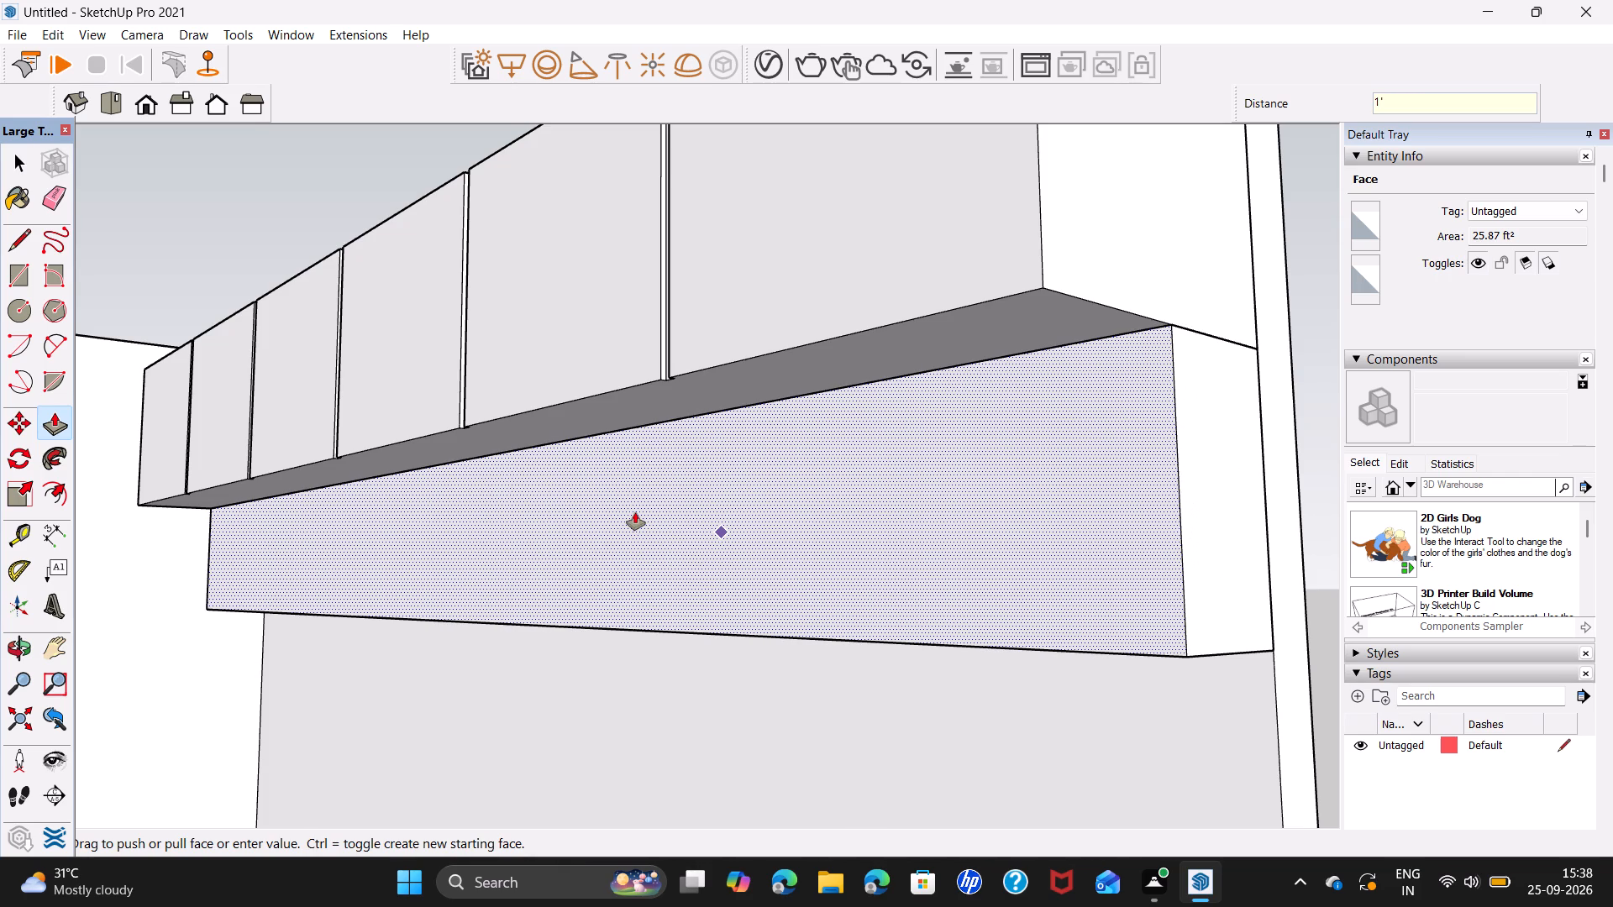
pyautogui.press('6')
pyautogui.press('Return')
pyautogui.press('space')
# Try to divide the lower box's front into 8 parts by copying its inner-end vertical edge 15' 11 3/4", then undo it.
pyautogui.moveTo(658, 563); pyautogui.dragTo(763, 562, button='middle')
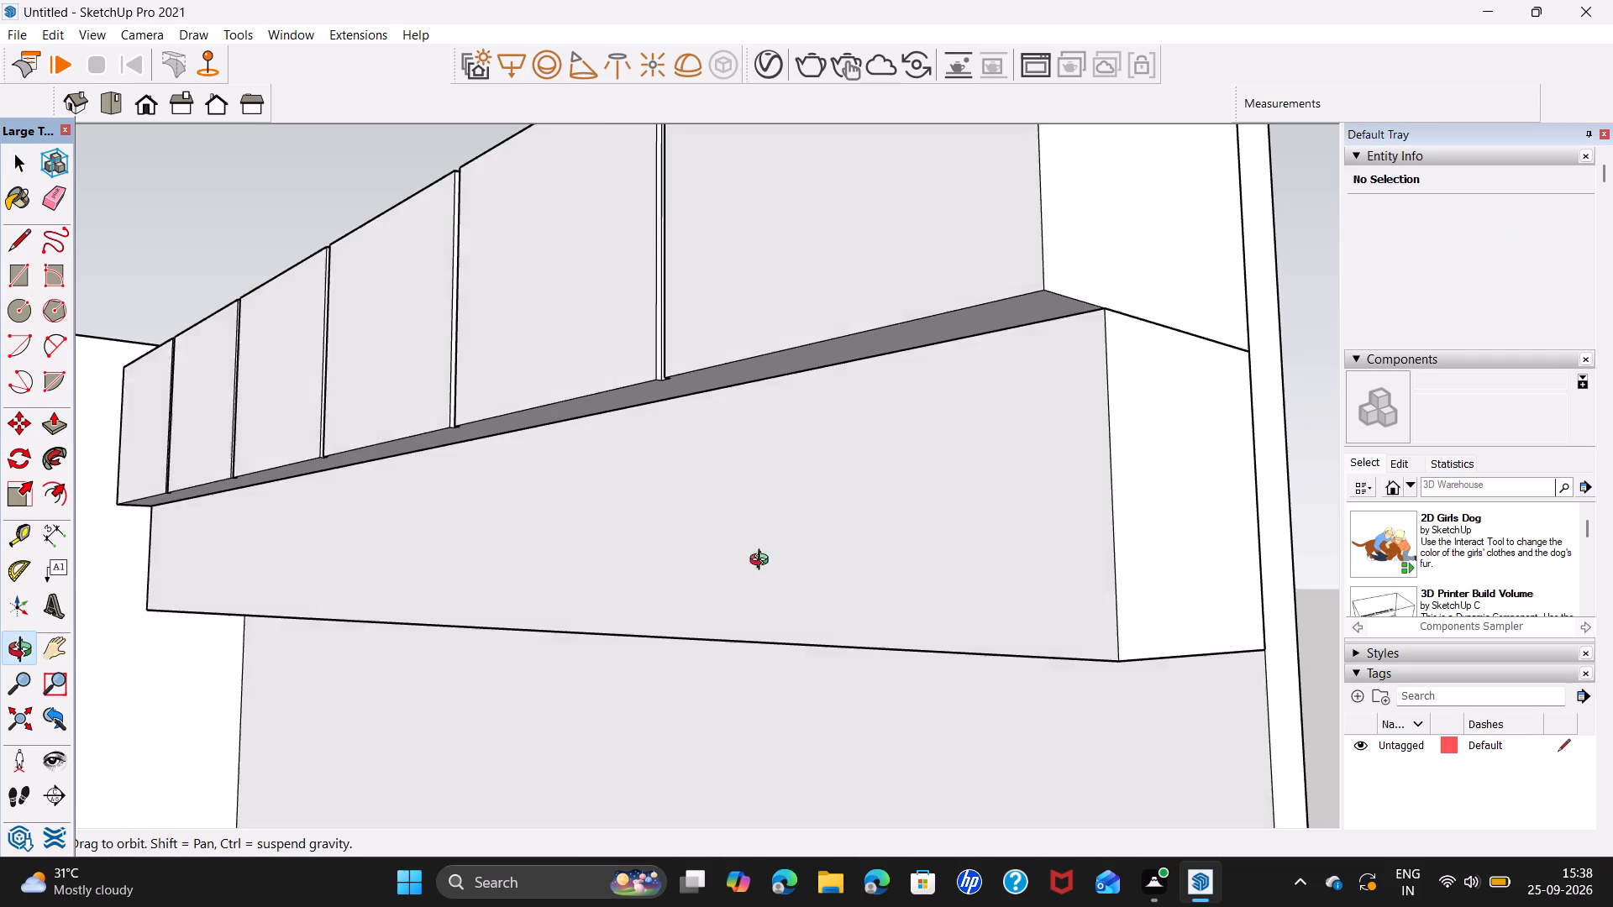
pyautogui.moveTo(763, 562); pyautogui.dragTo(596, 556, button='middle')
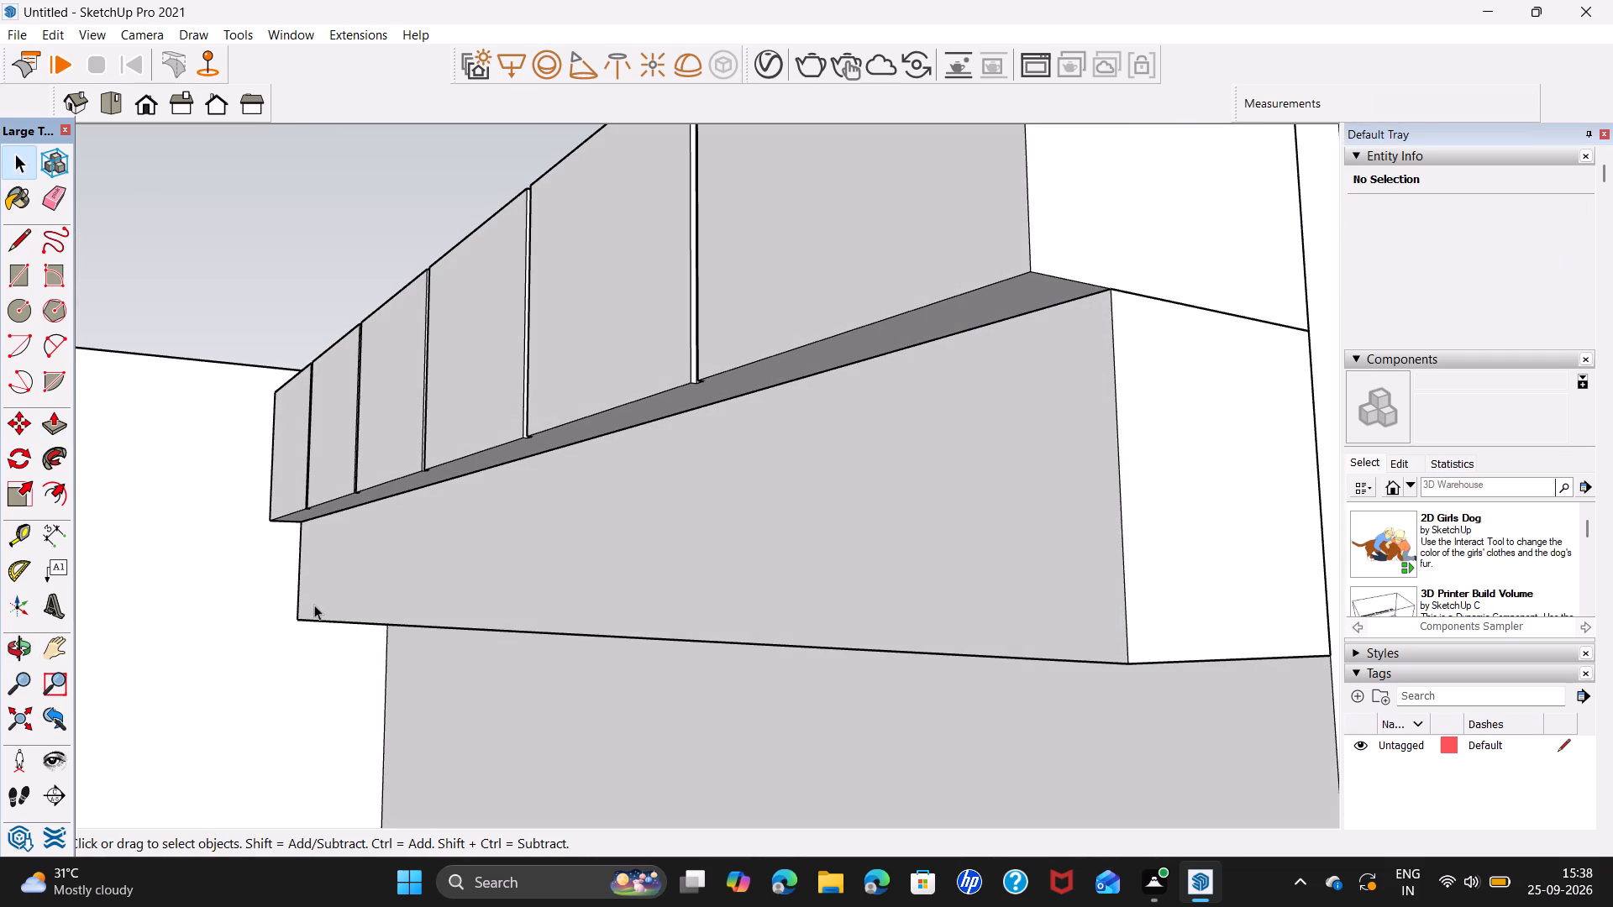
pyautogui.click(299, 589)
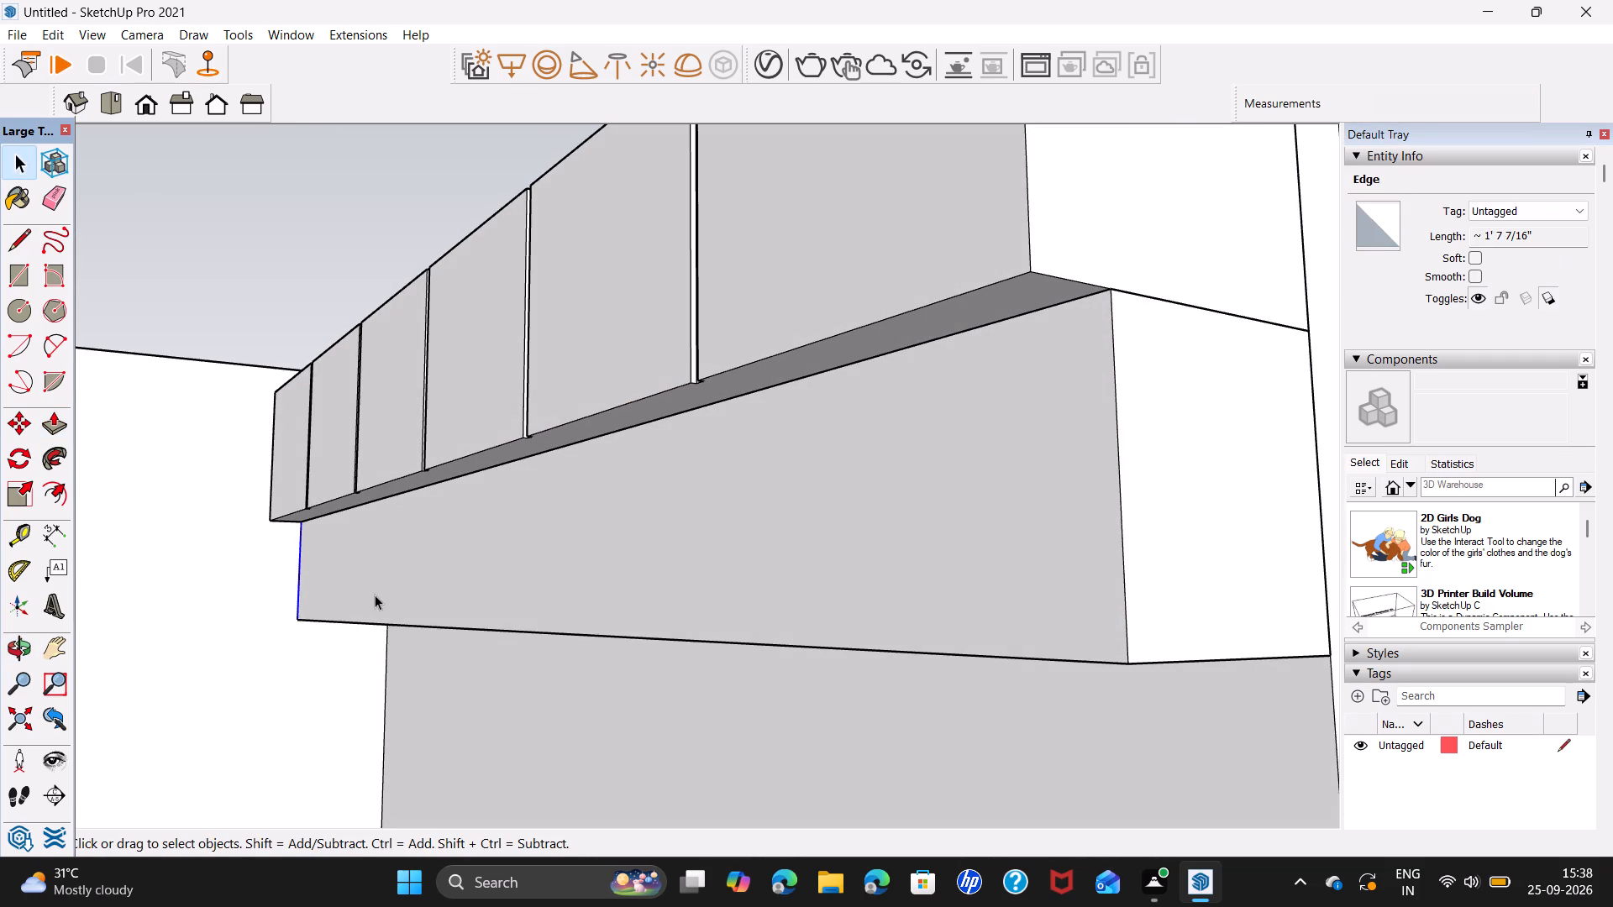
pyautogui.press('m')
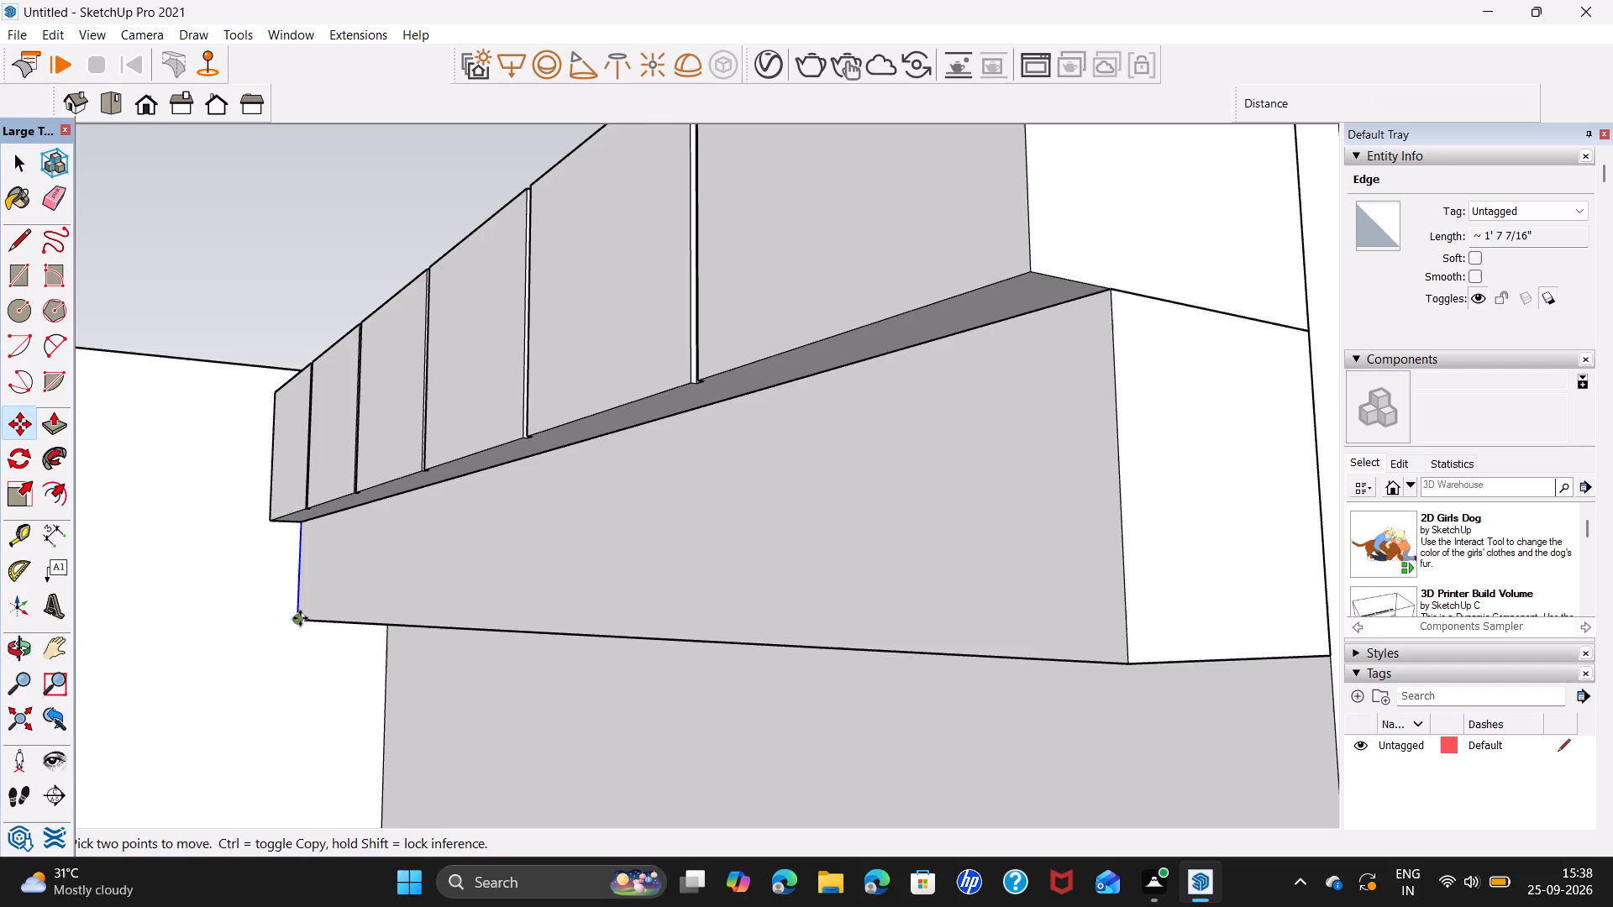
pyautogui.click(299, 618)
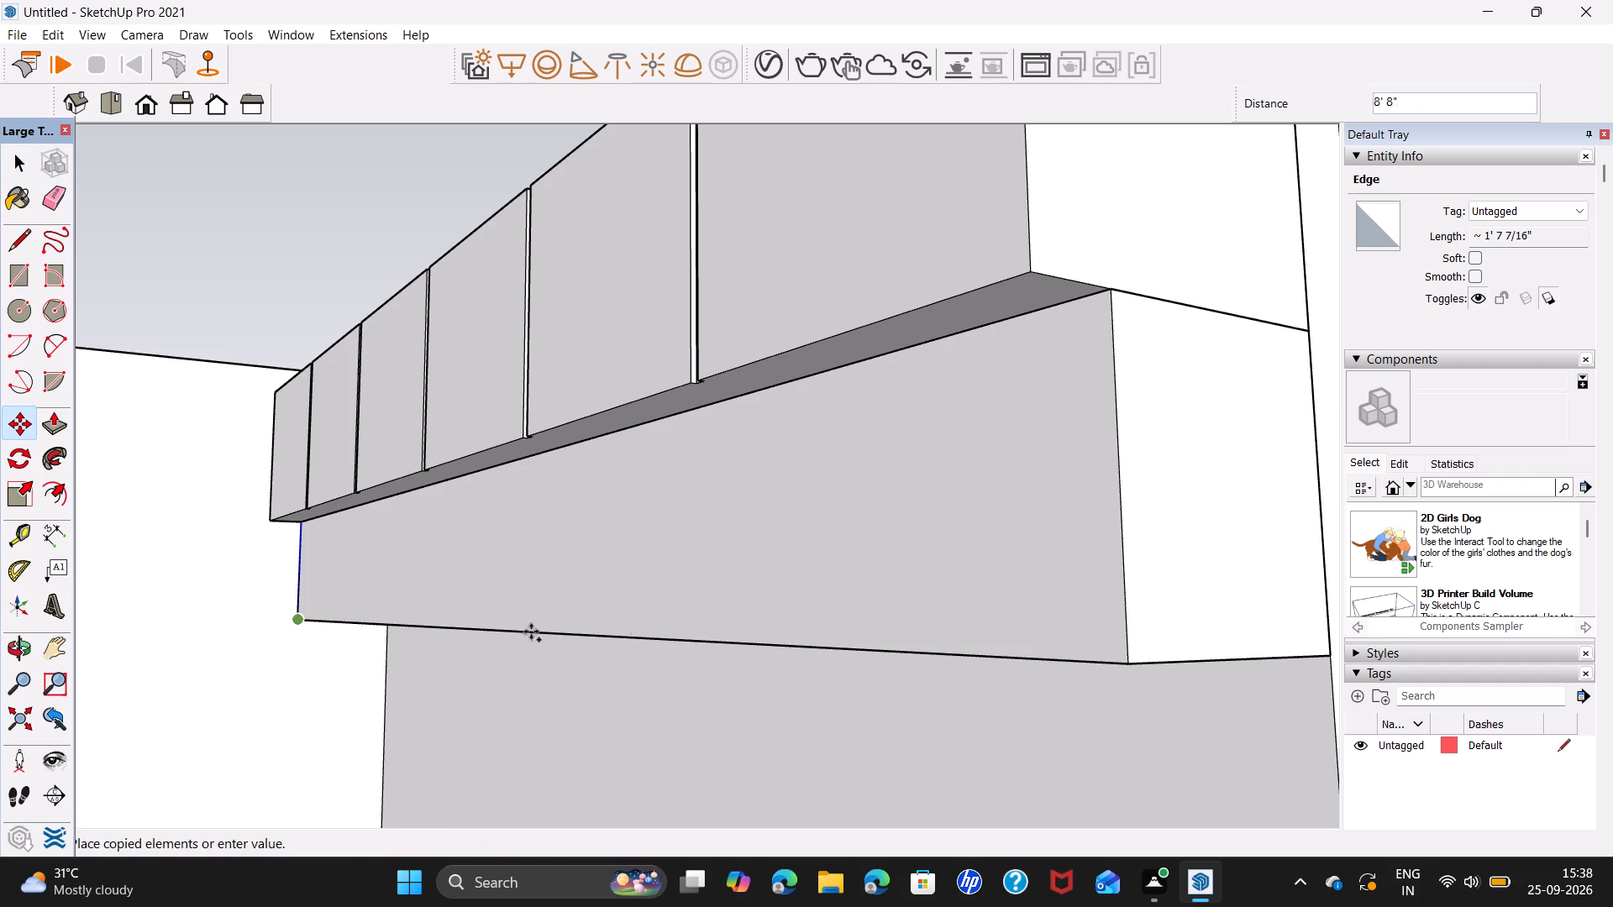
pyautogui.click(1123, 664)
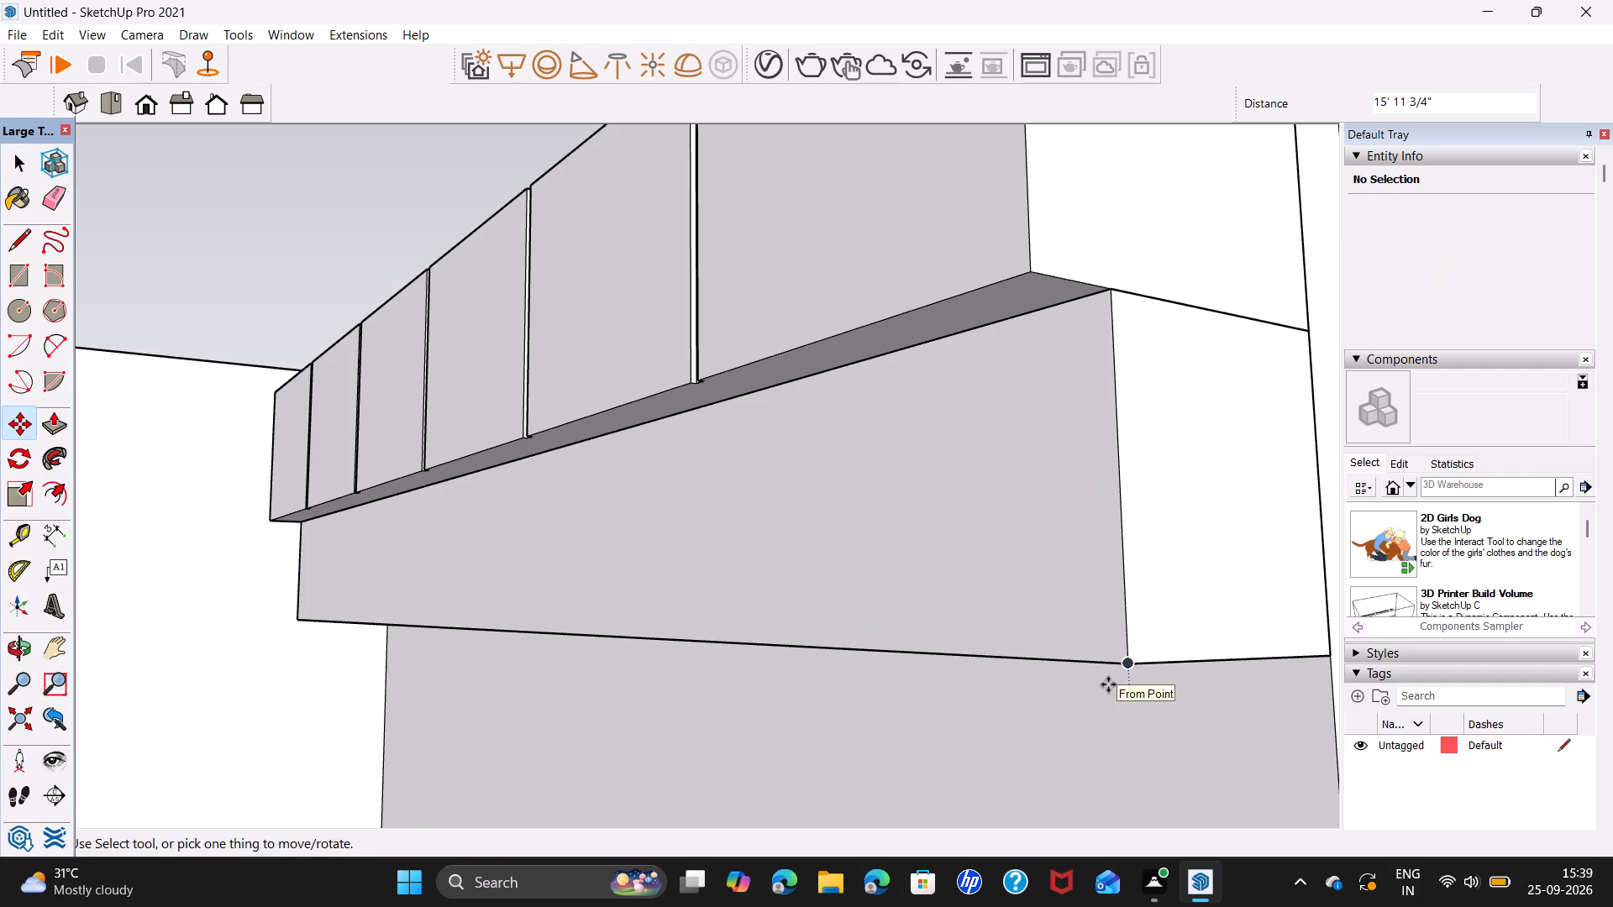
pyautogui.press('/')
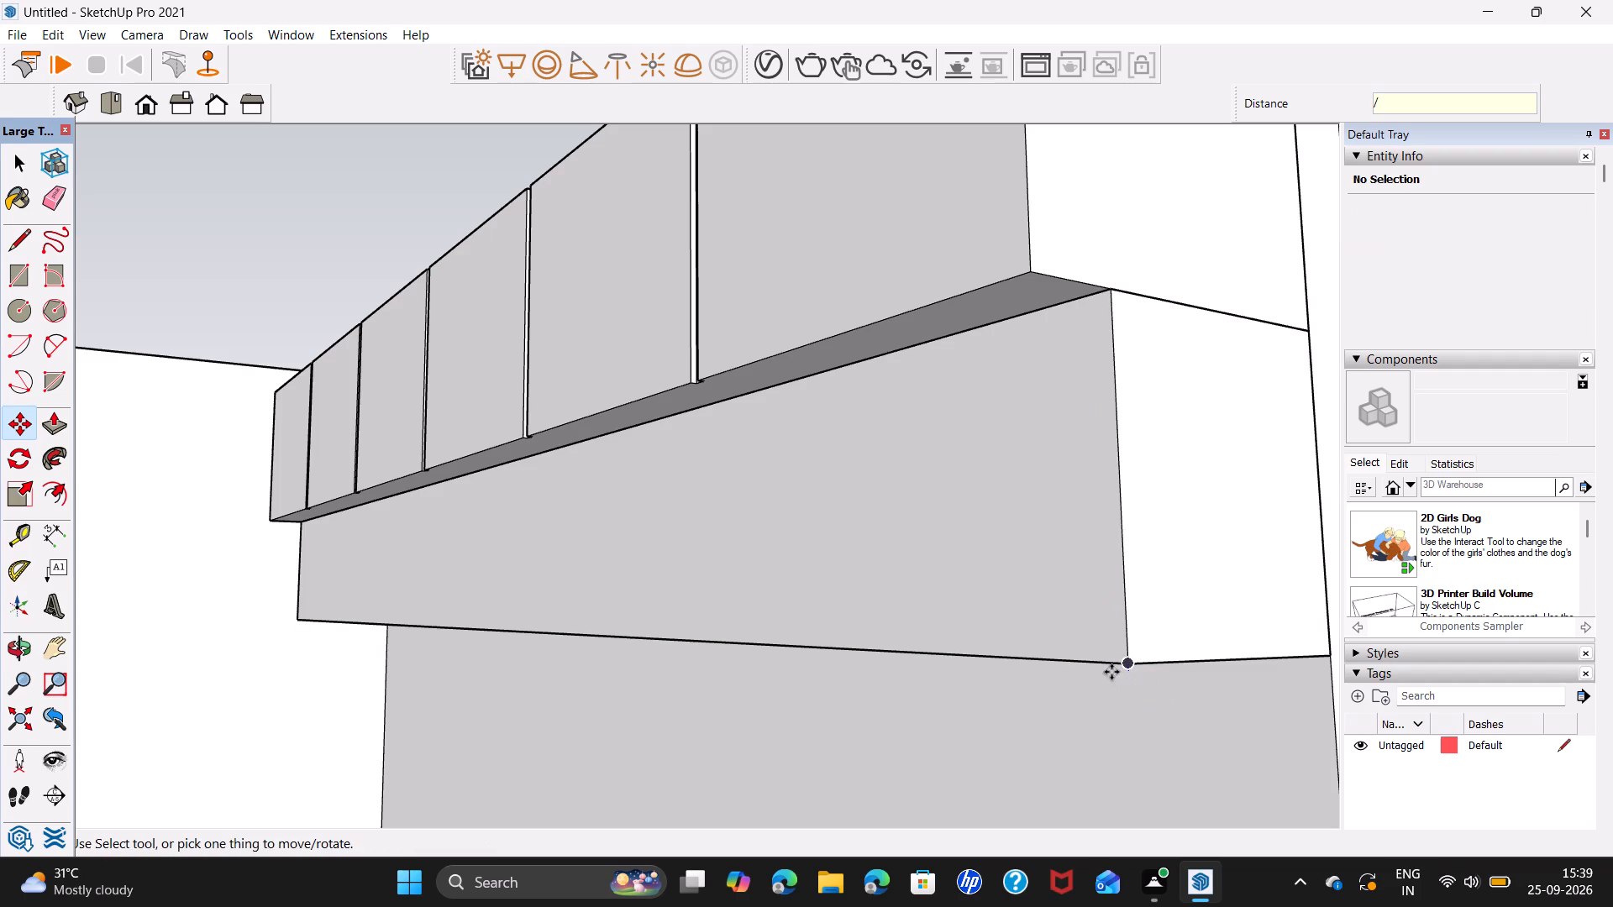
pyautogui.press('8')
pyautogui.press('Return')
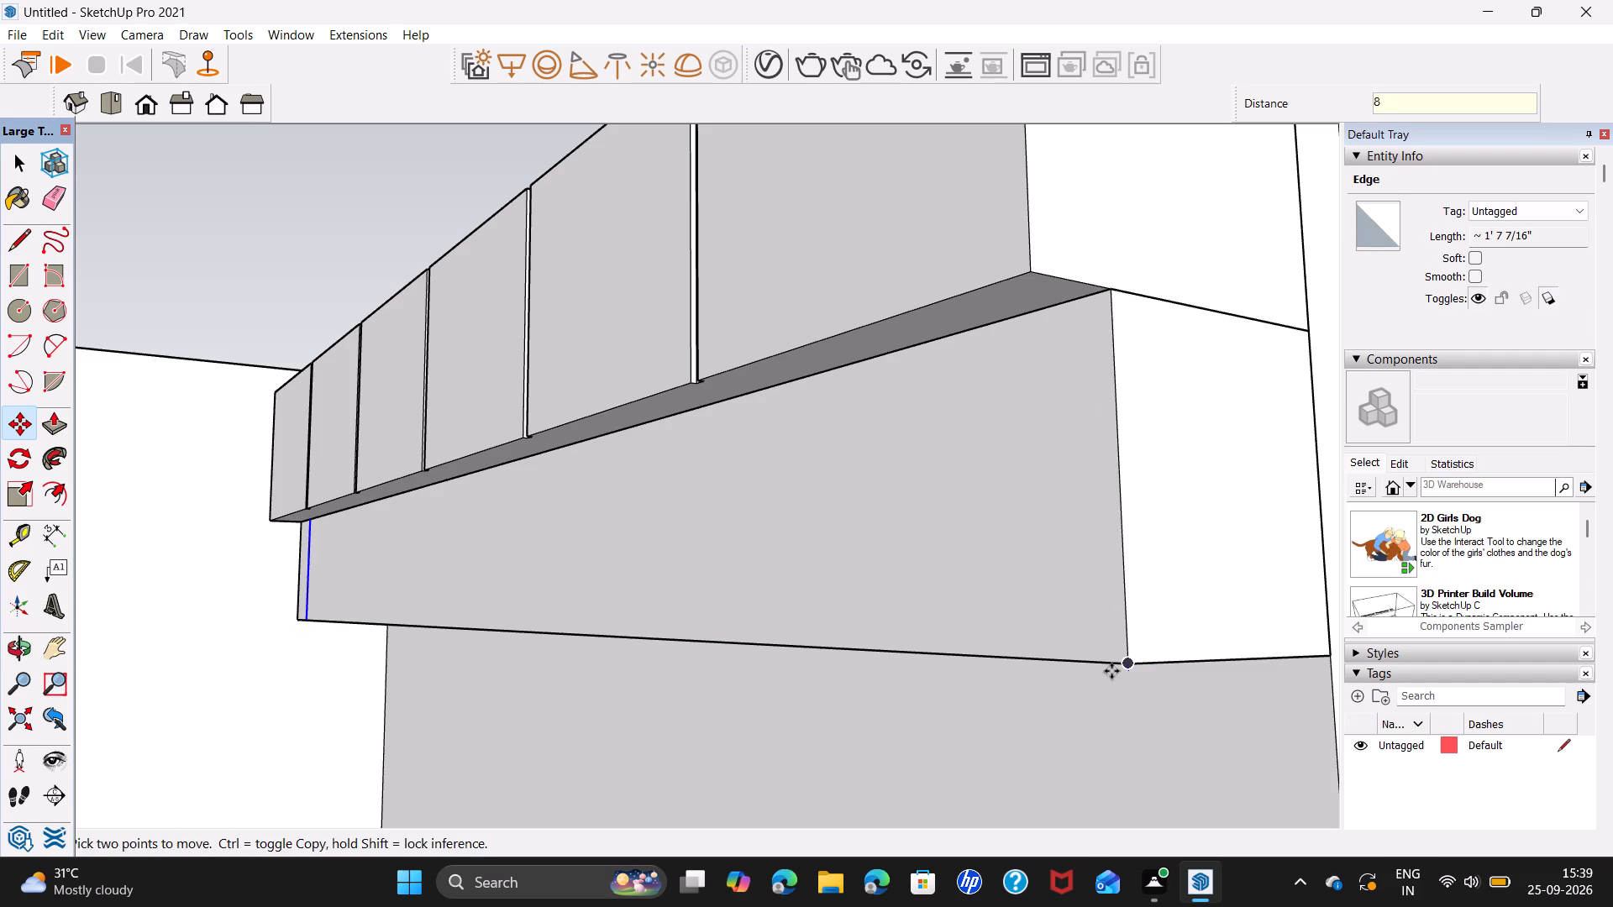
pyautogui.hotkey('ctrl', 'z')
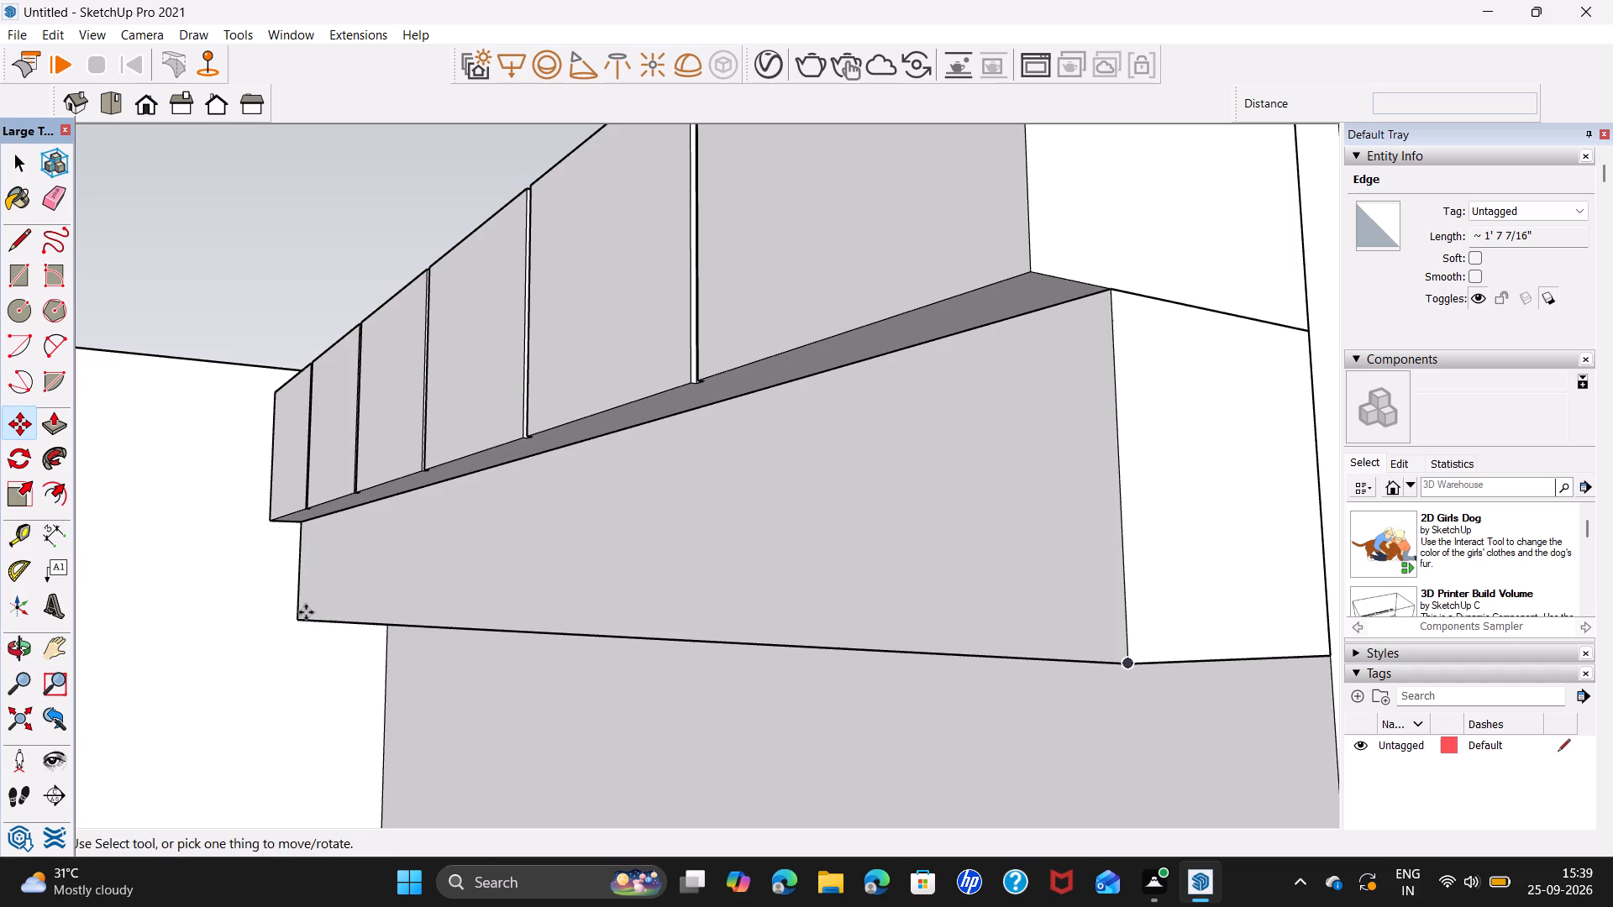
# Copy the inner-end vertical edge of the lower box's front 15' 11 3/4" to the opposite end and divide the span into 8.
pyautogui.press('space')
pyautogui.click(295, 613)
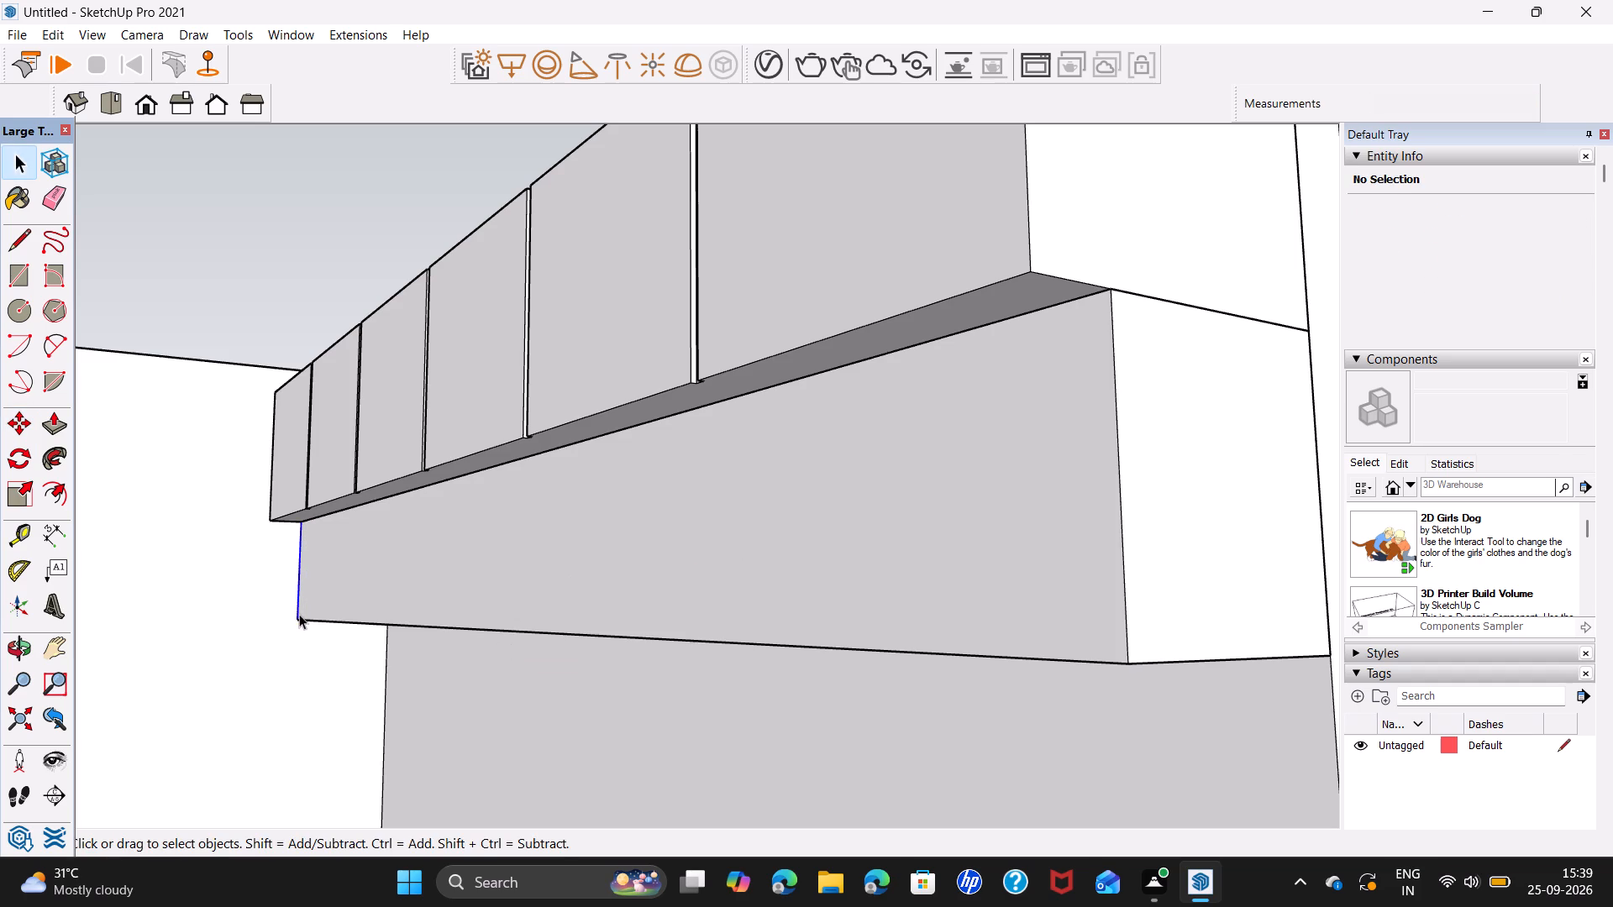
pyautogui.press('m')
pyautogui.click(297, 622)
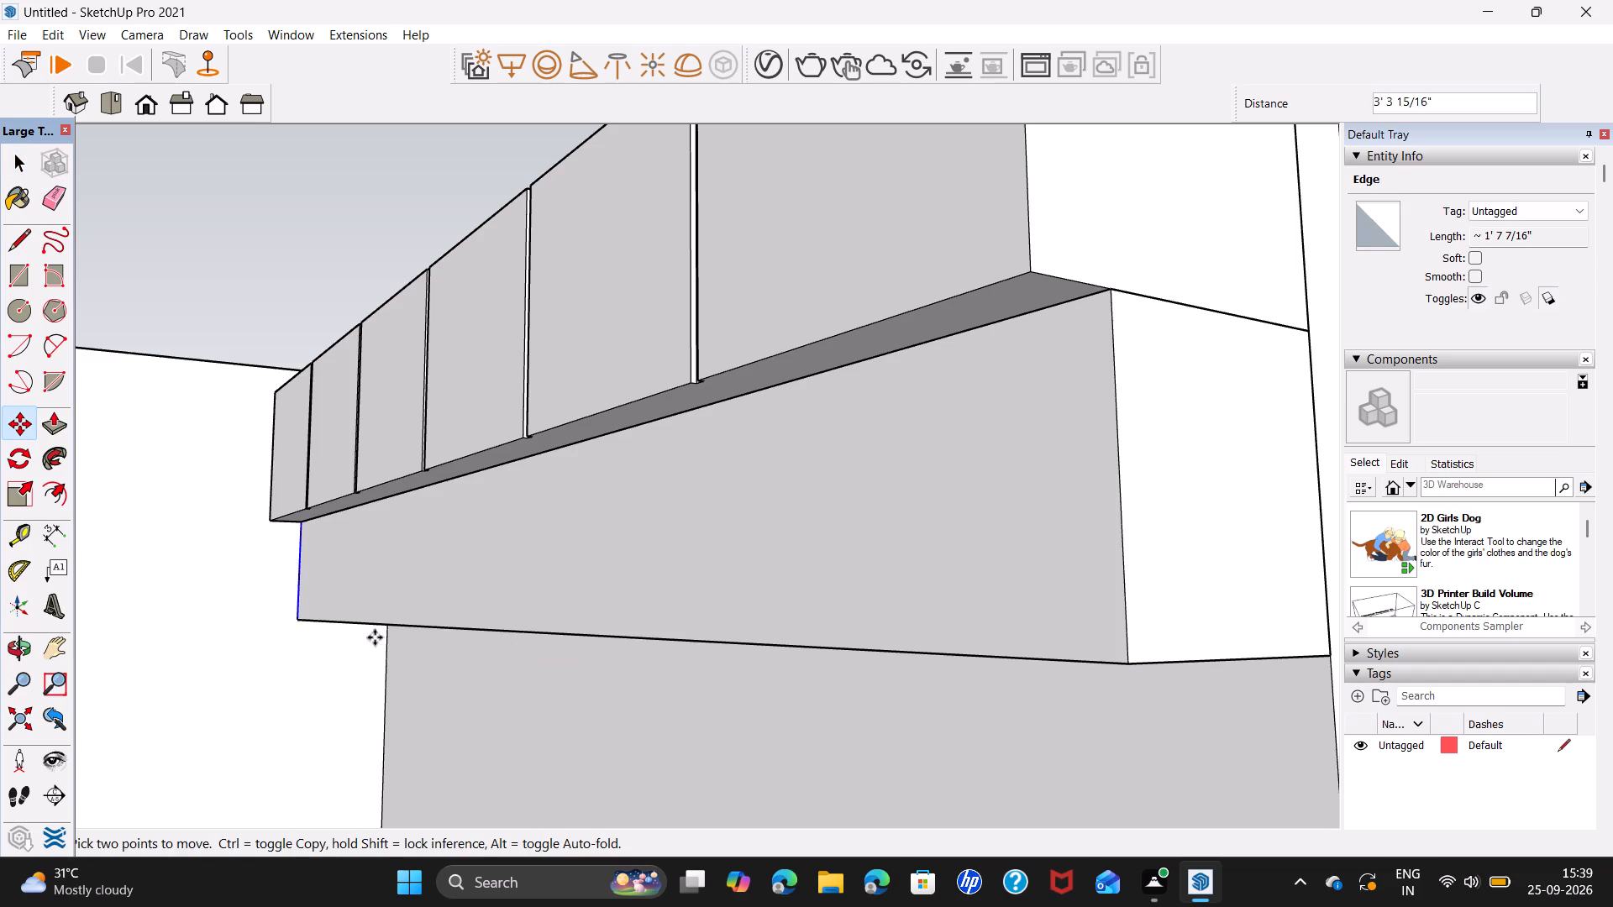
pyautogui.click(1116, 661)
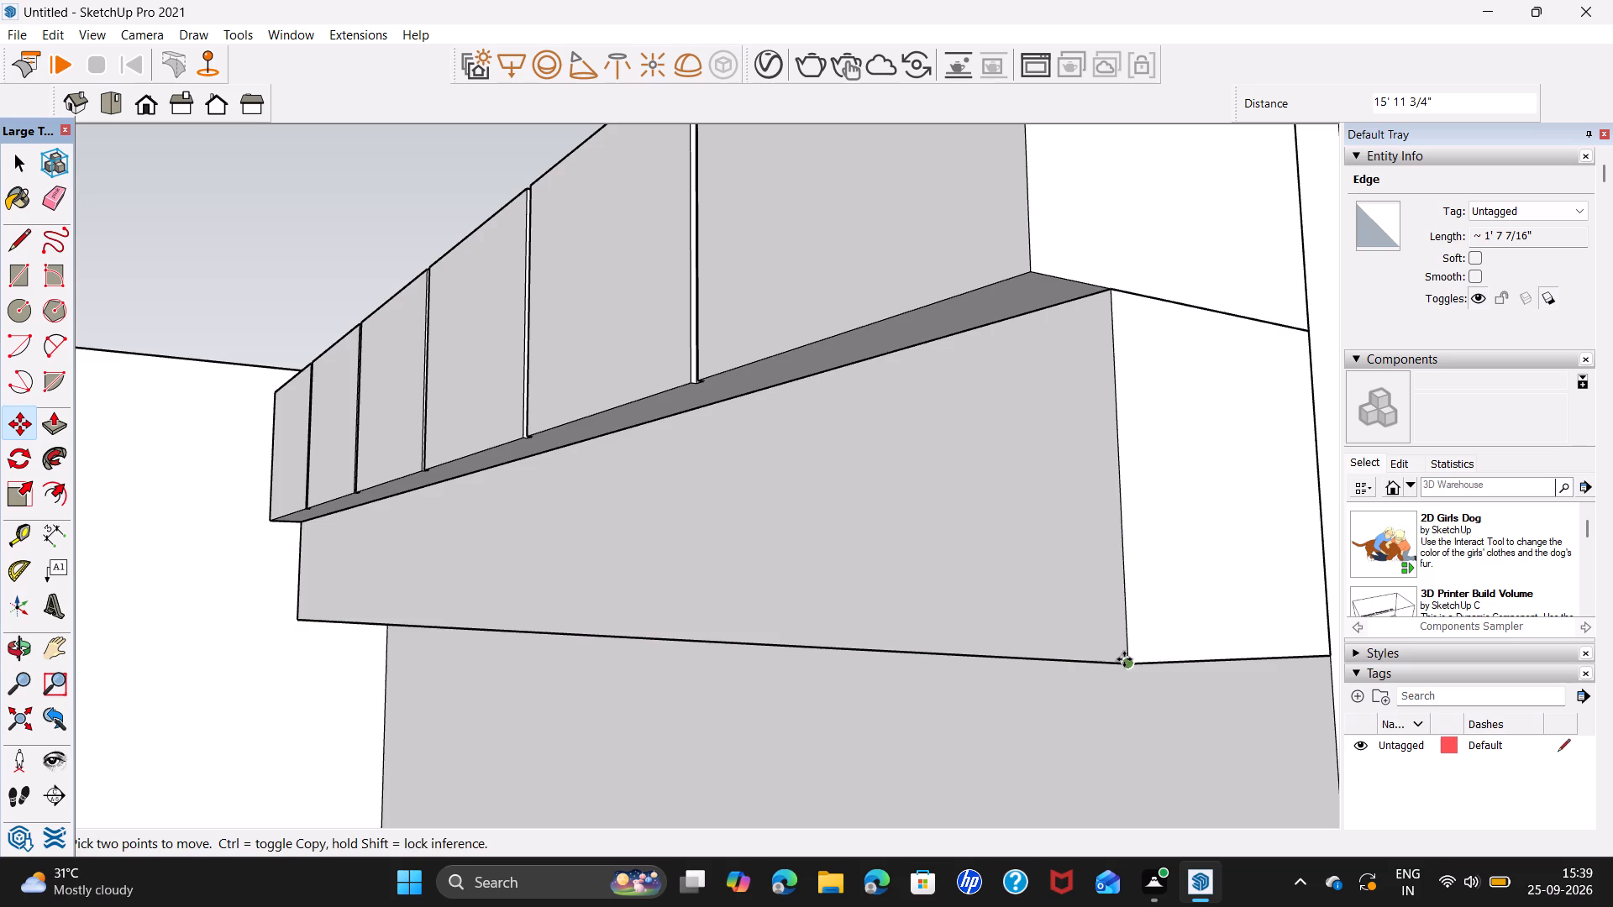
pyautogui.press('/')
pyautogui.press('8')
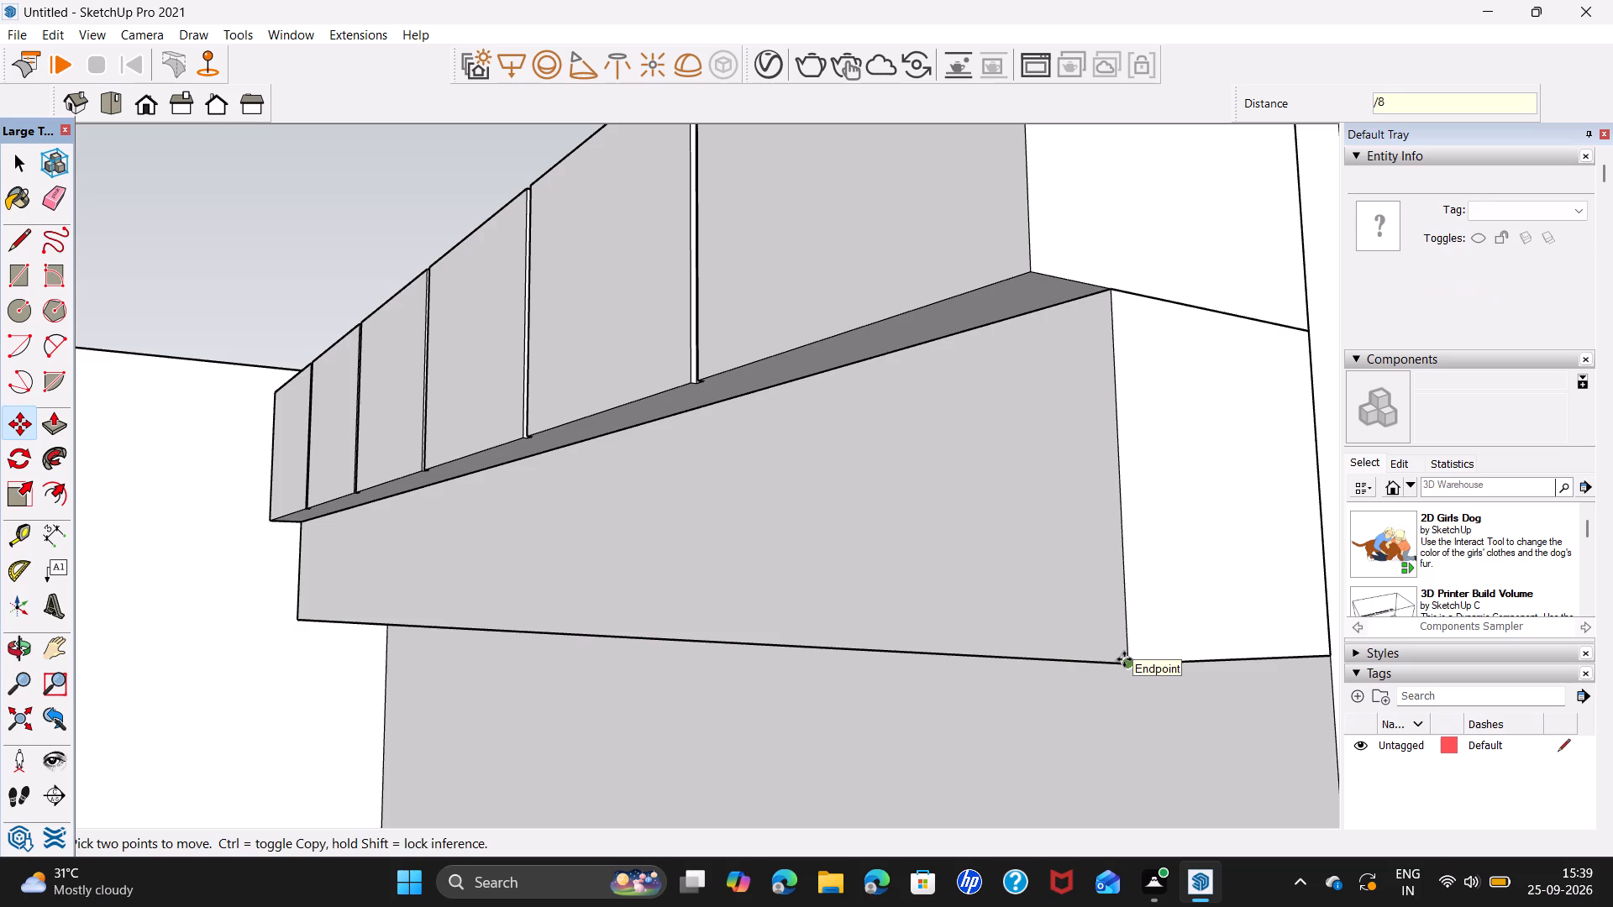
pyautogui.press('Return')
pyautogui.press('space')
# Examine the eight-section front of the lower box against the overhead cupboard from several angles.
pyautogui.scroll(-5, 572, 541)
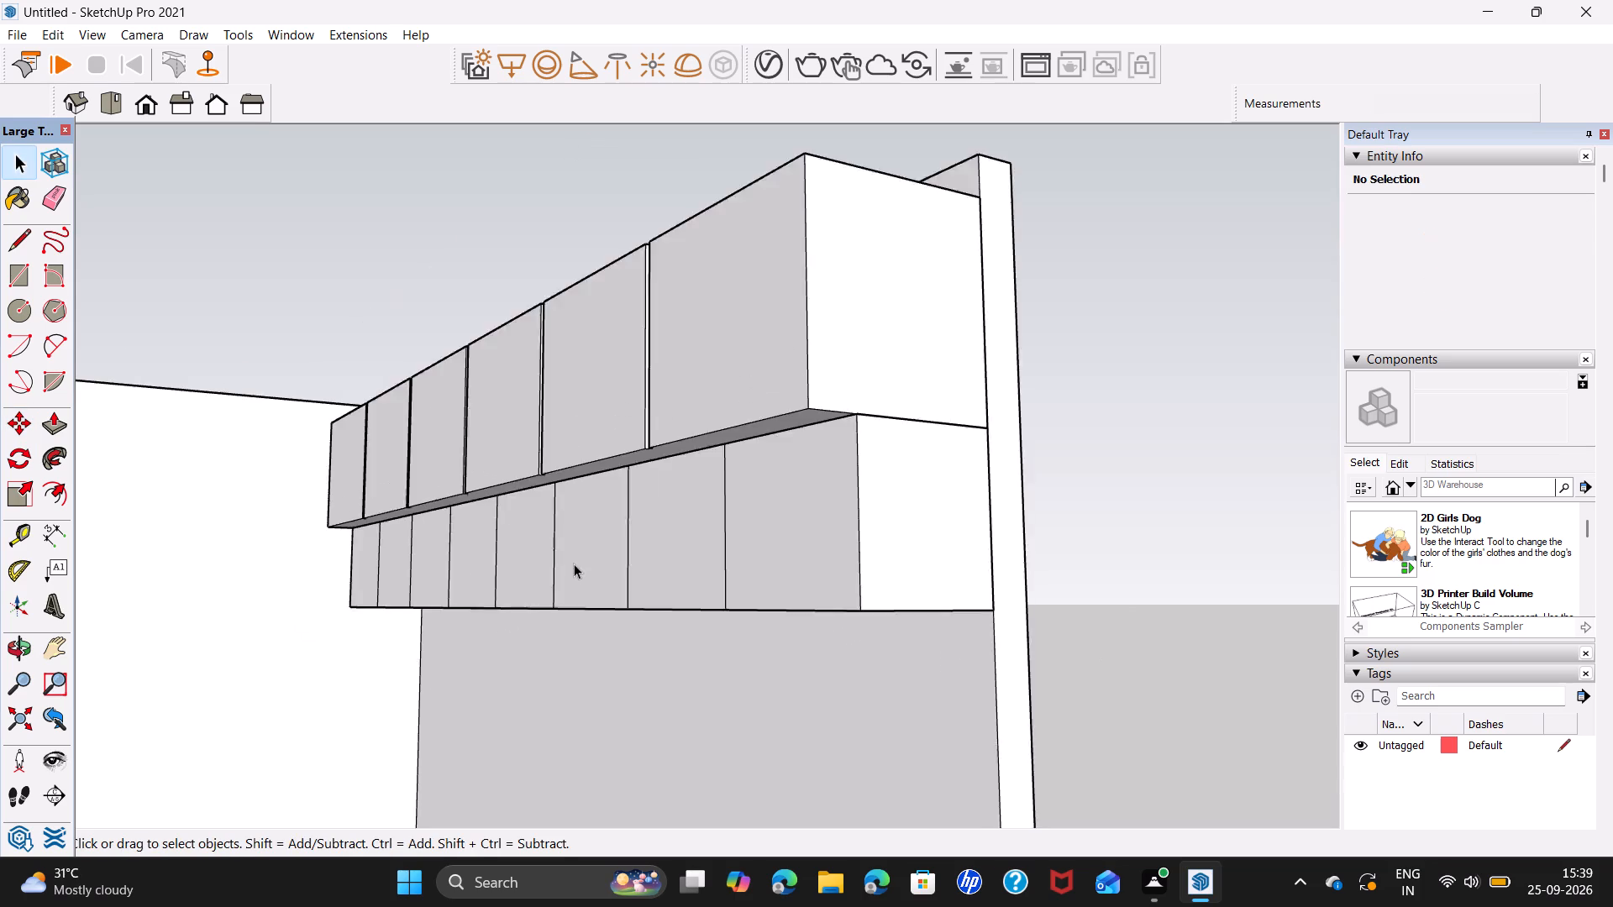
pyautogui.moveTo(610, 607); pyautogui.dragTo(951, 622, button='middle')
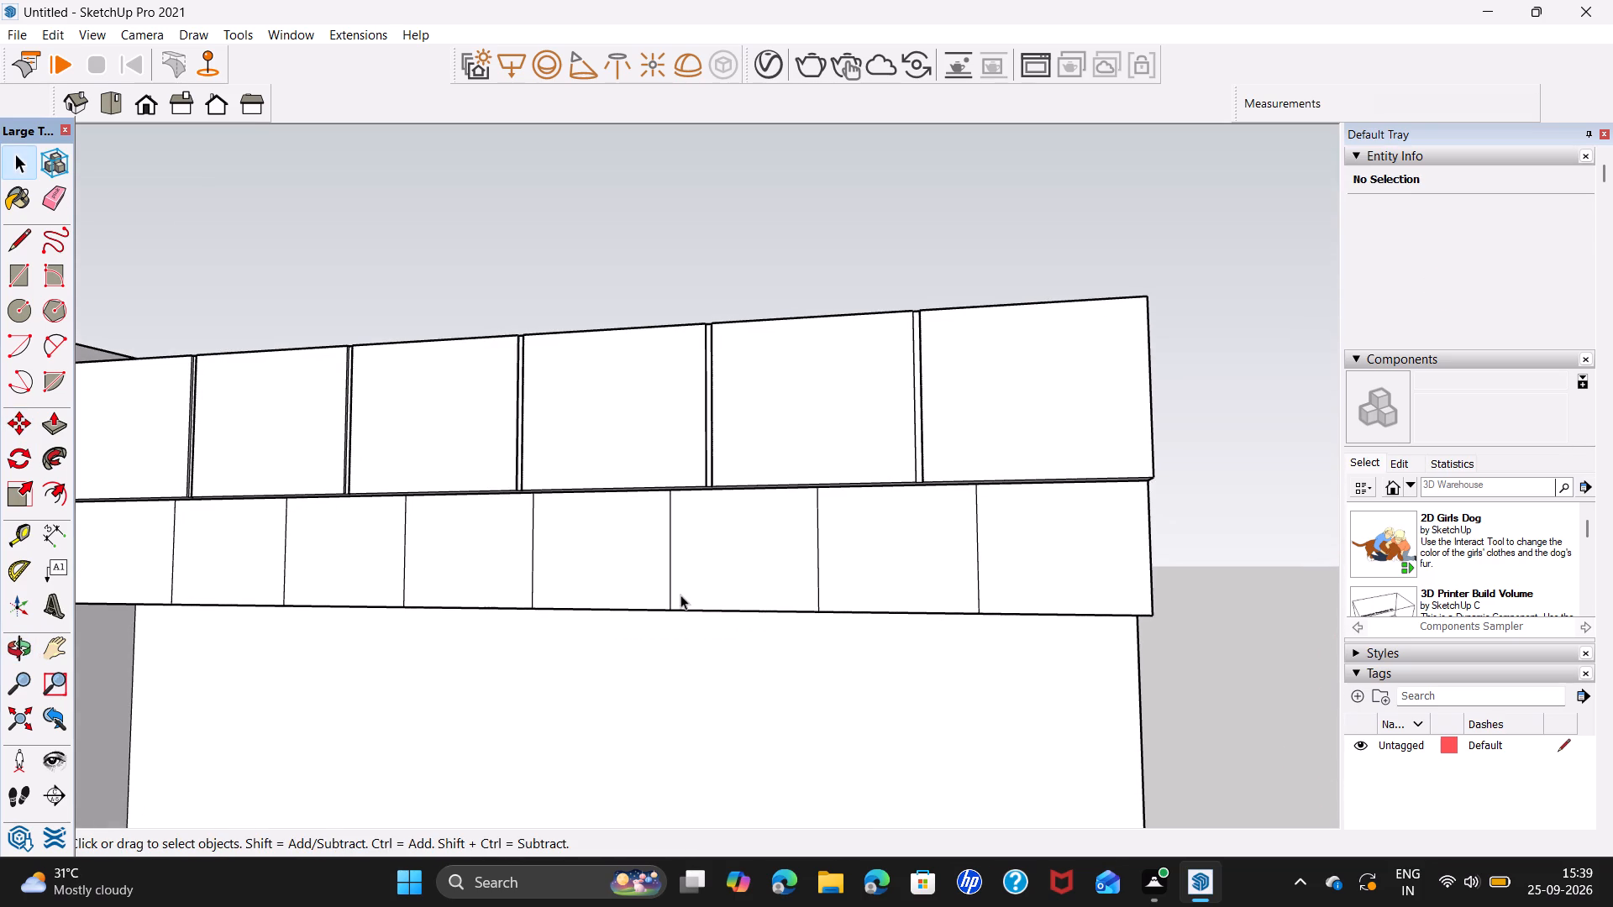
pyautogui.scroll(-2, 680, 595)
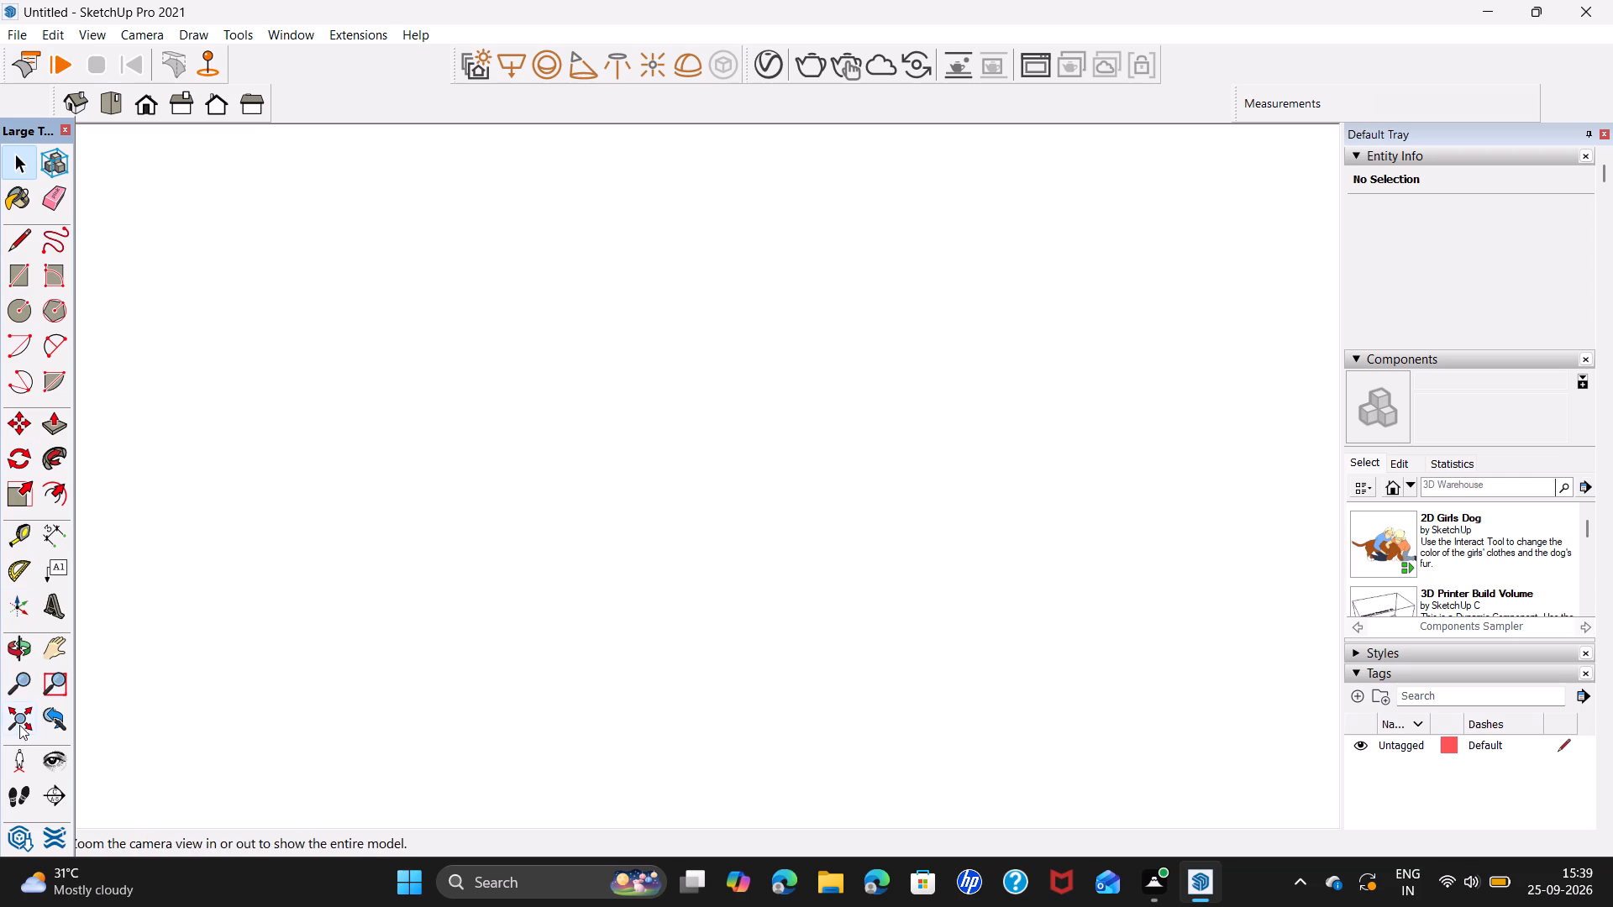
pyautogui.click(18, 709)
pyautogui.moveTo(840, 544); pyautogui.dragTo(634, 688, button='middle')
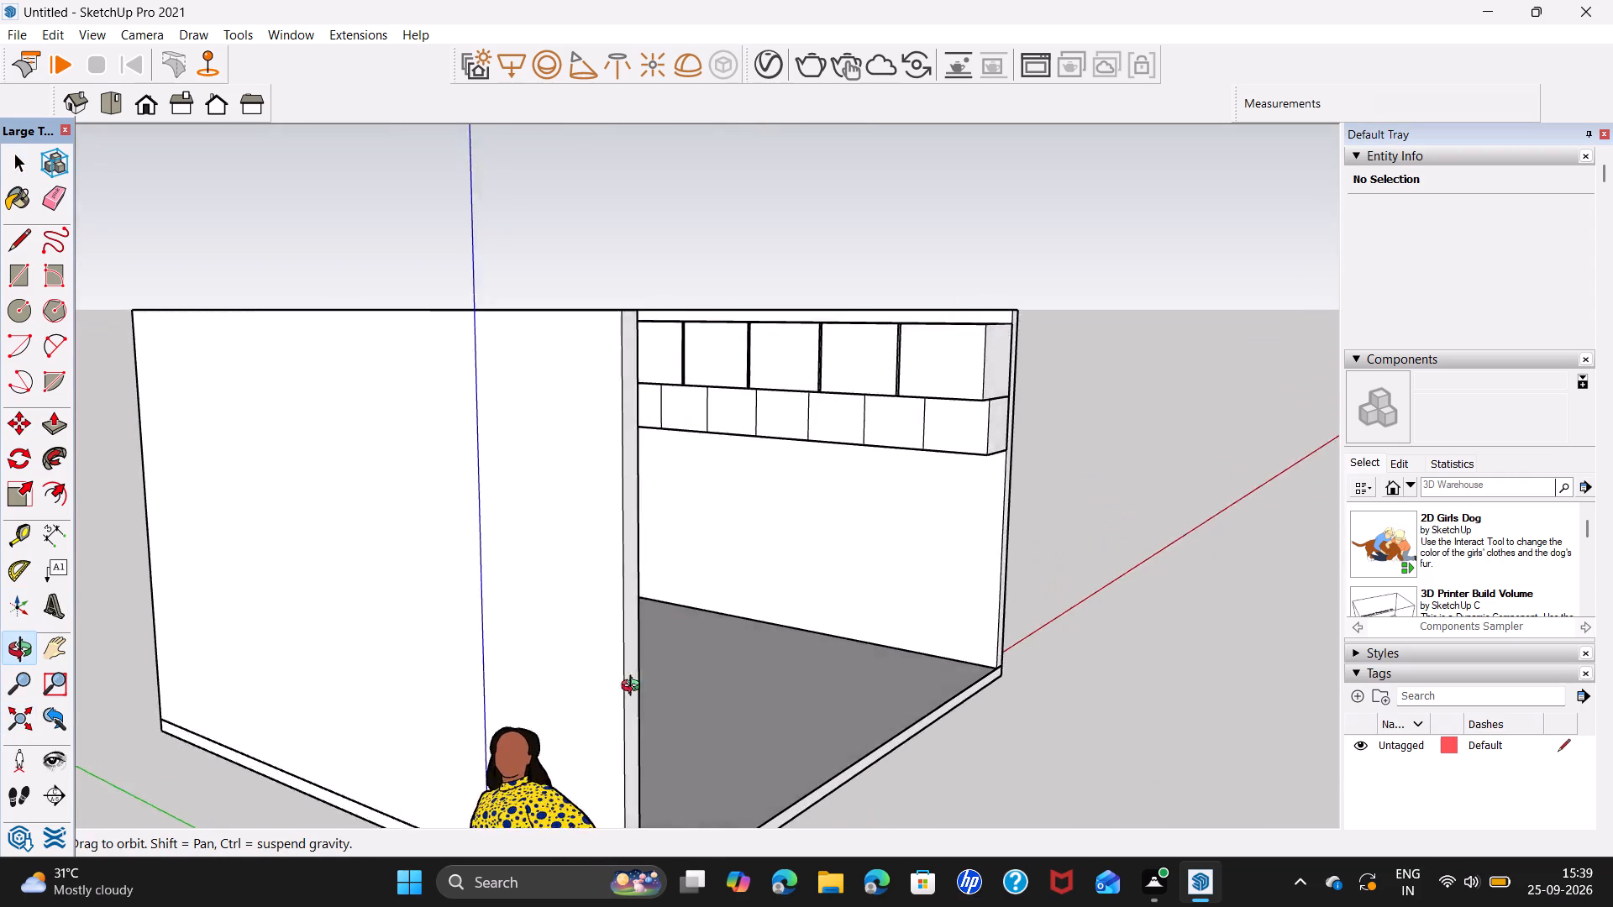
pyautogui.moveTo(634, 688); pyautogui.dragTo(600, 736, button='middle')
pyautogui.scroll(4, 869, 502)
pyautogui.moveTo(849, 544); pyautogui.dragTo(897, 452, button='middle')
pyautogui.keyDown('shift'); pyautogui.moveTo(723, 467); pyautogui.dragTo(678, 637, button='middle'); pyautogui.keyUp('shift')
pyautogui.moveTo(761, 675); pyautogui.dragTo(794, 562, button='middle')
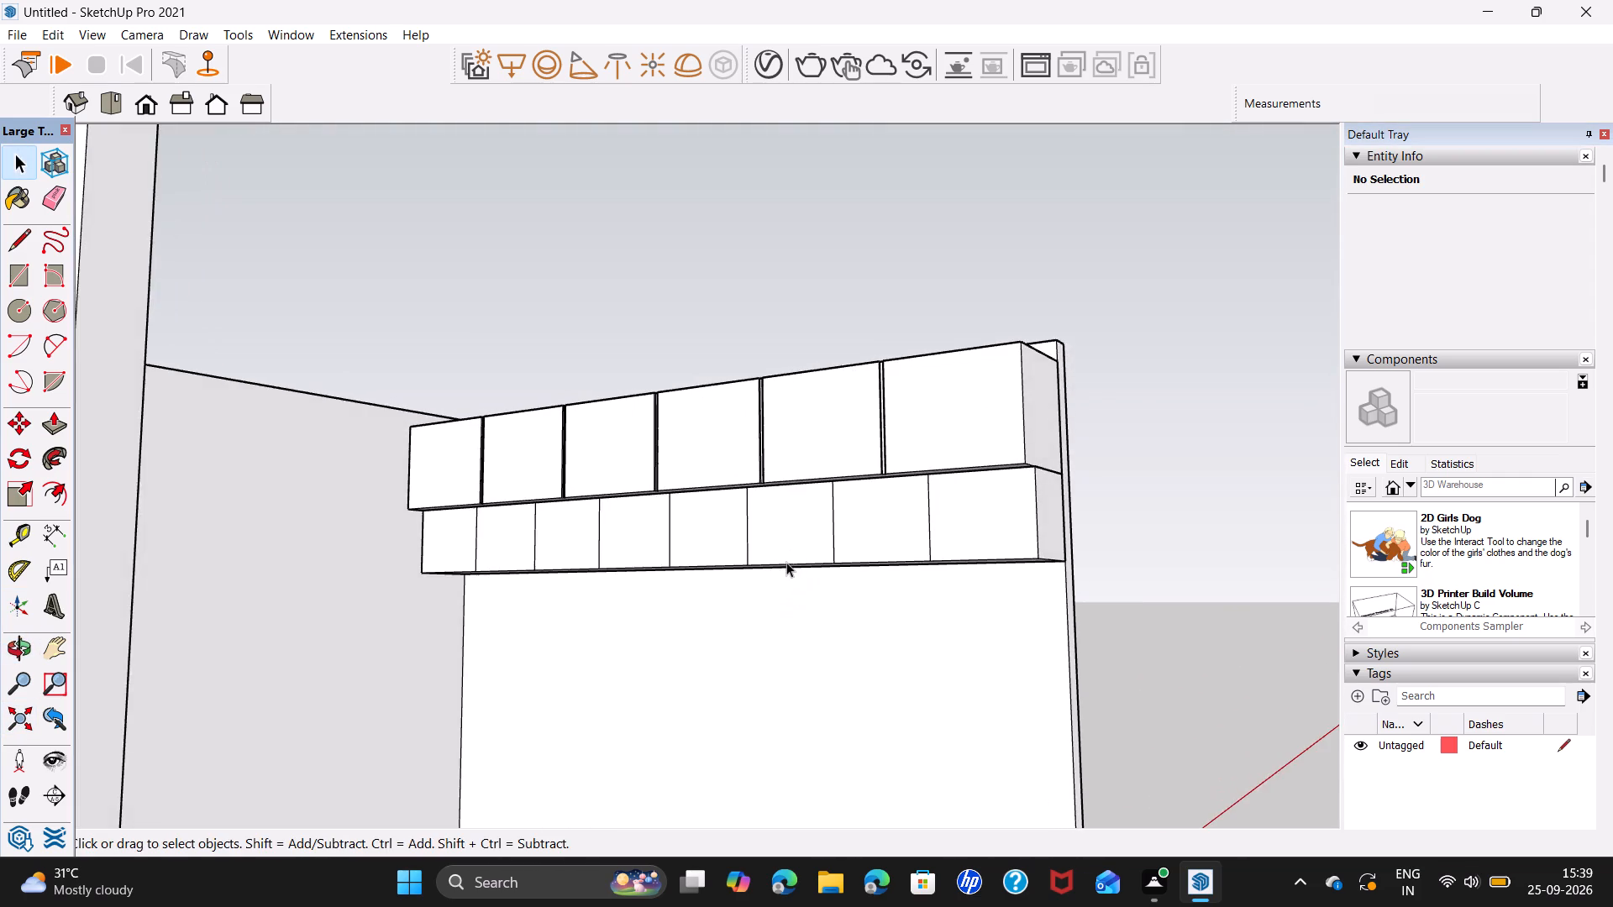
pyautogui.scroll(3, 786, 562)
pyautogui.moveTo(801, 596); pyautogui.dragTo(814, 605, button='middle')
pyautogui.scroll(2, 954, 564)
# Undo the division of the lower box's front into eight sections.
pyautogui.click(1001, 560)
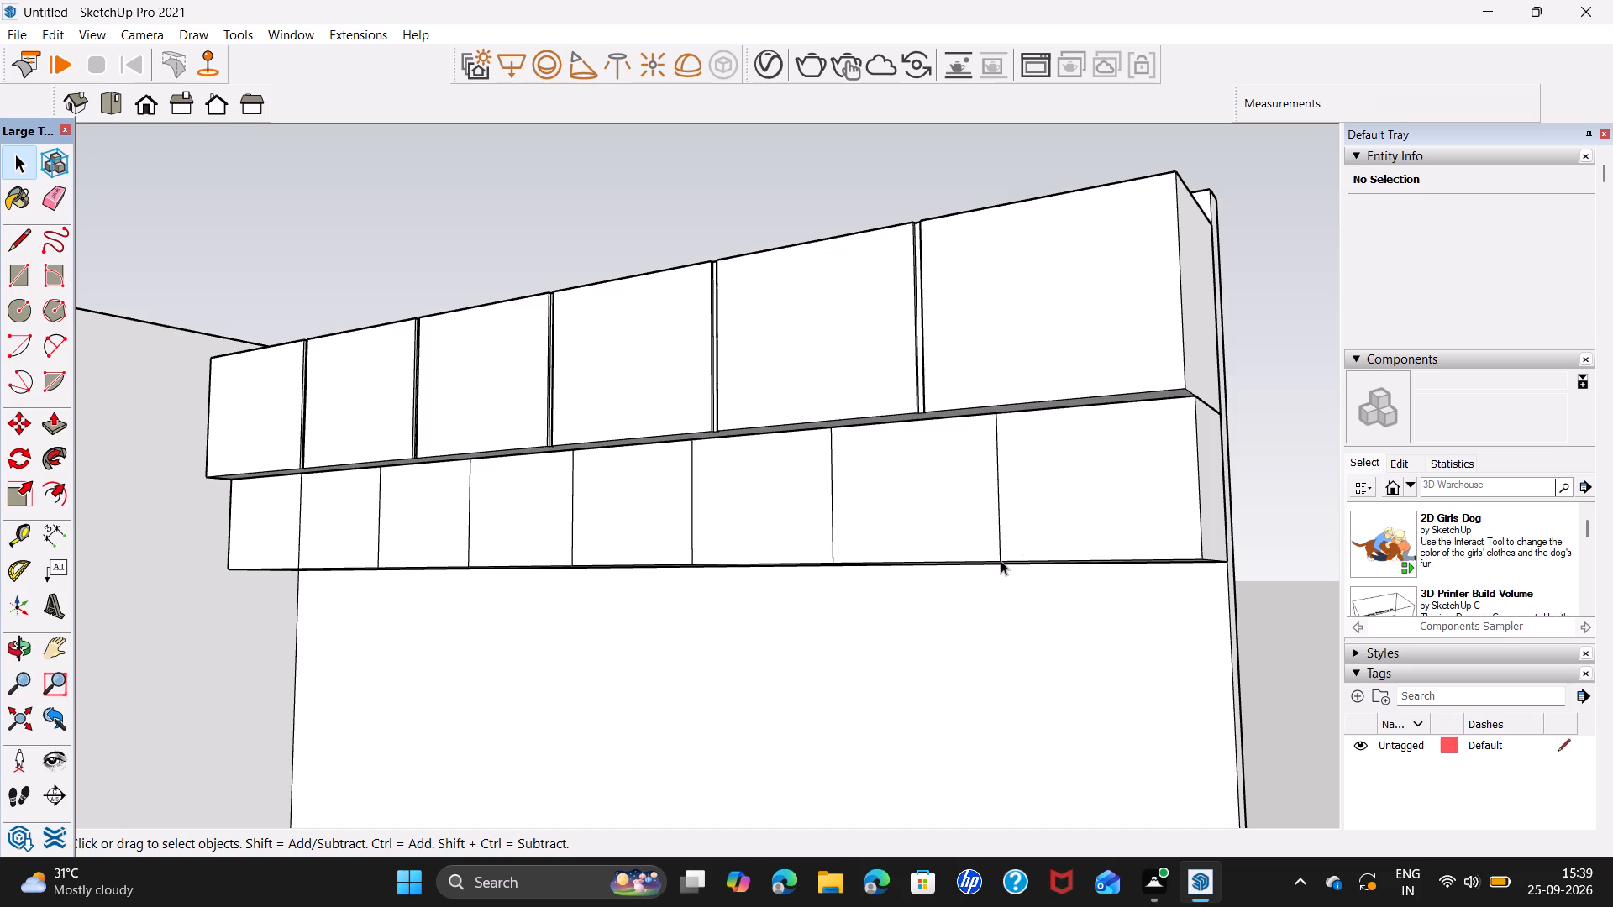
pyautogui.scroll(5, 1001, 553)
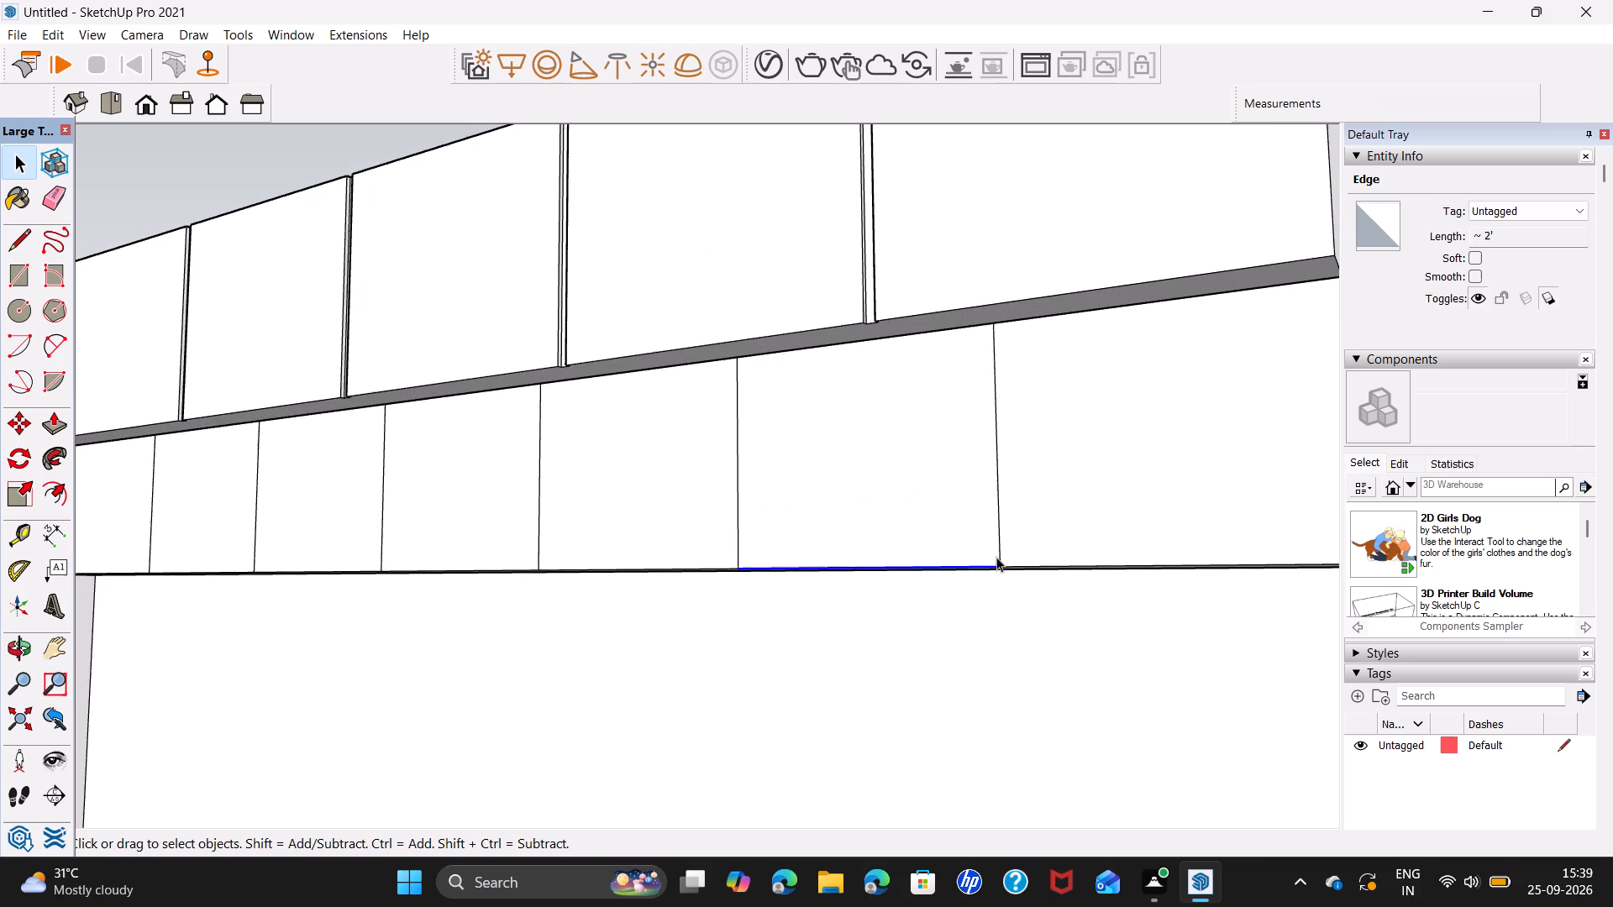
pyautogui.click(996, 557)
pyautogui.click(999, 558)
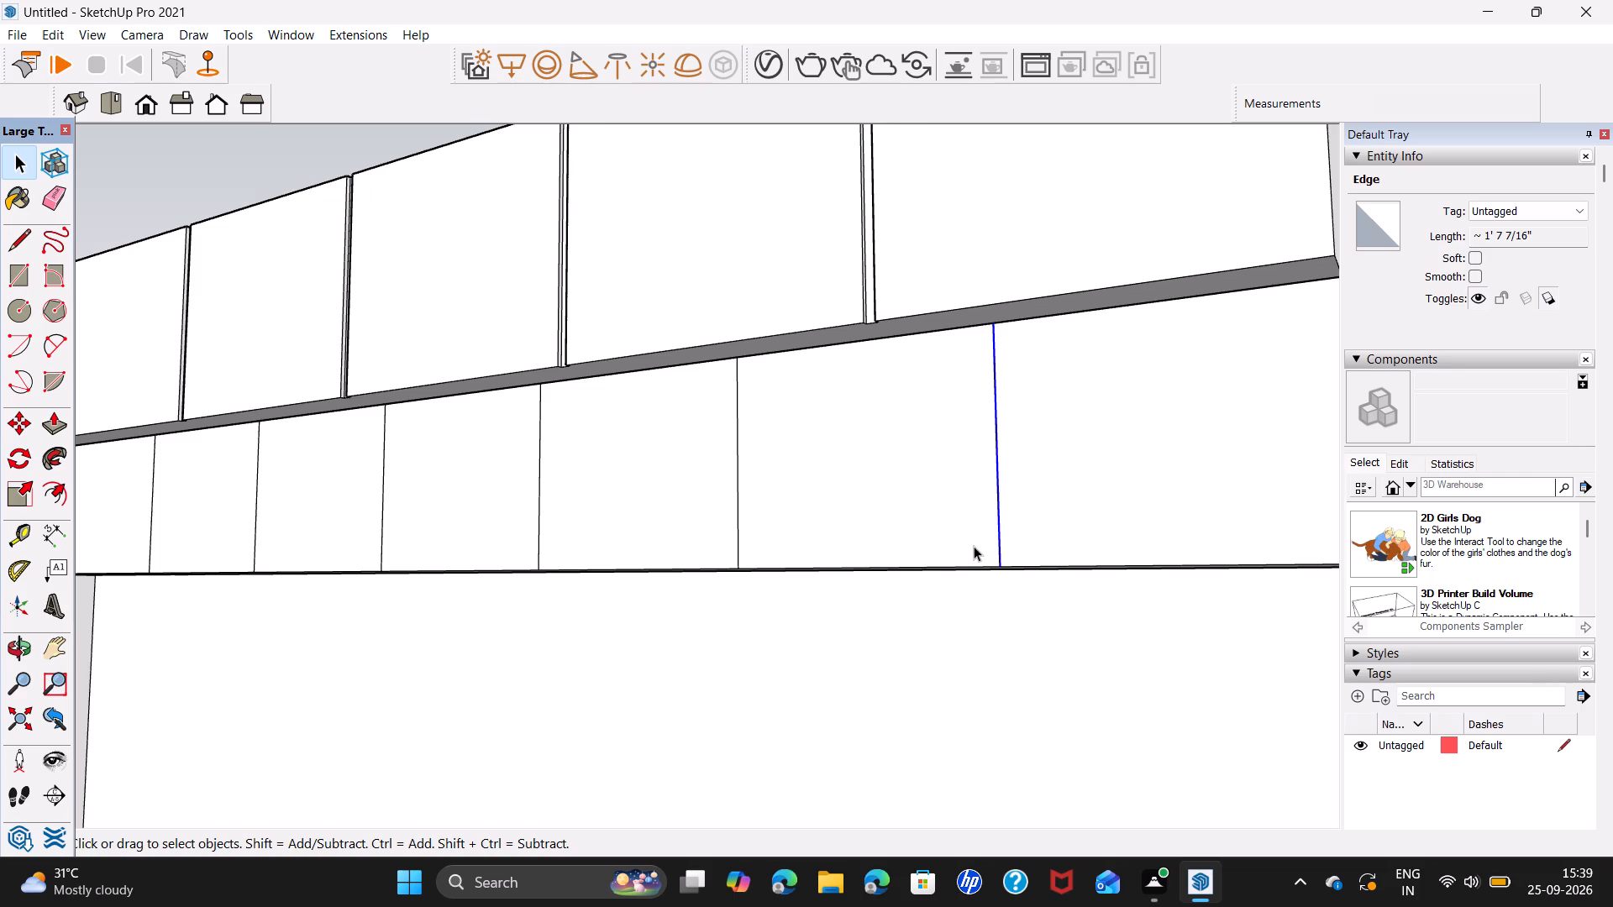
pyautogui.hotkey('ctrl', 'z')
# Copy the open-end vertical edge of the lower box's front 15' 11 3/4" to the inner end and divide the span into 10.
pyautogui.scroll(-4, 974, 546)
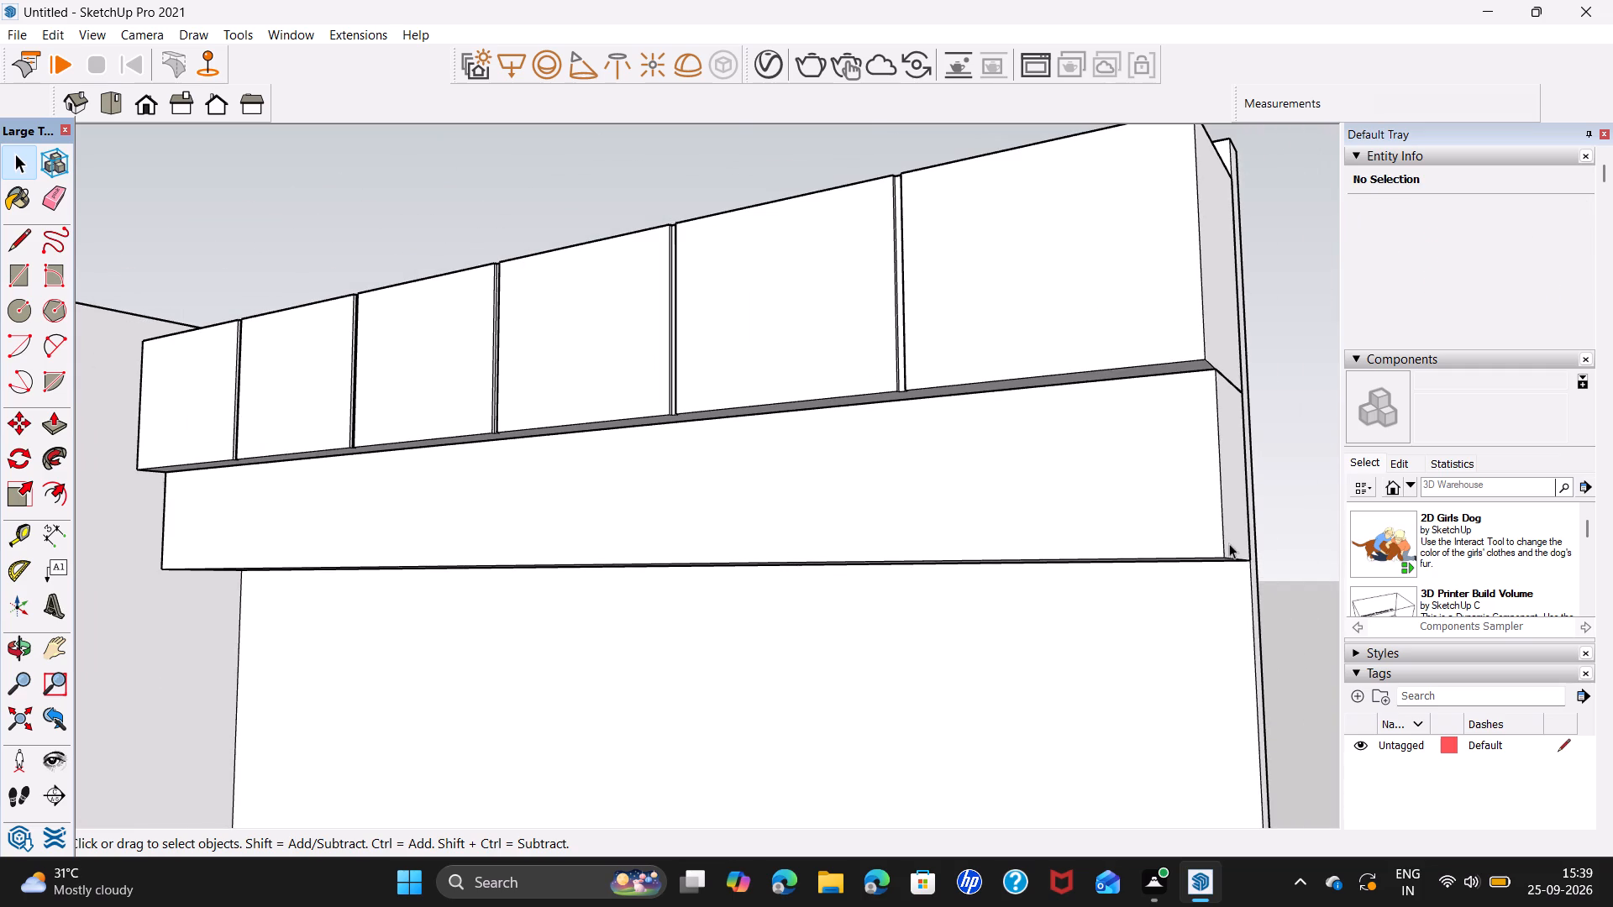
pyautogui.click(1222, 547)
pyautogui.press('m')
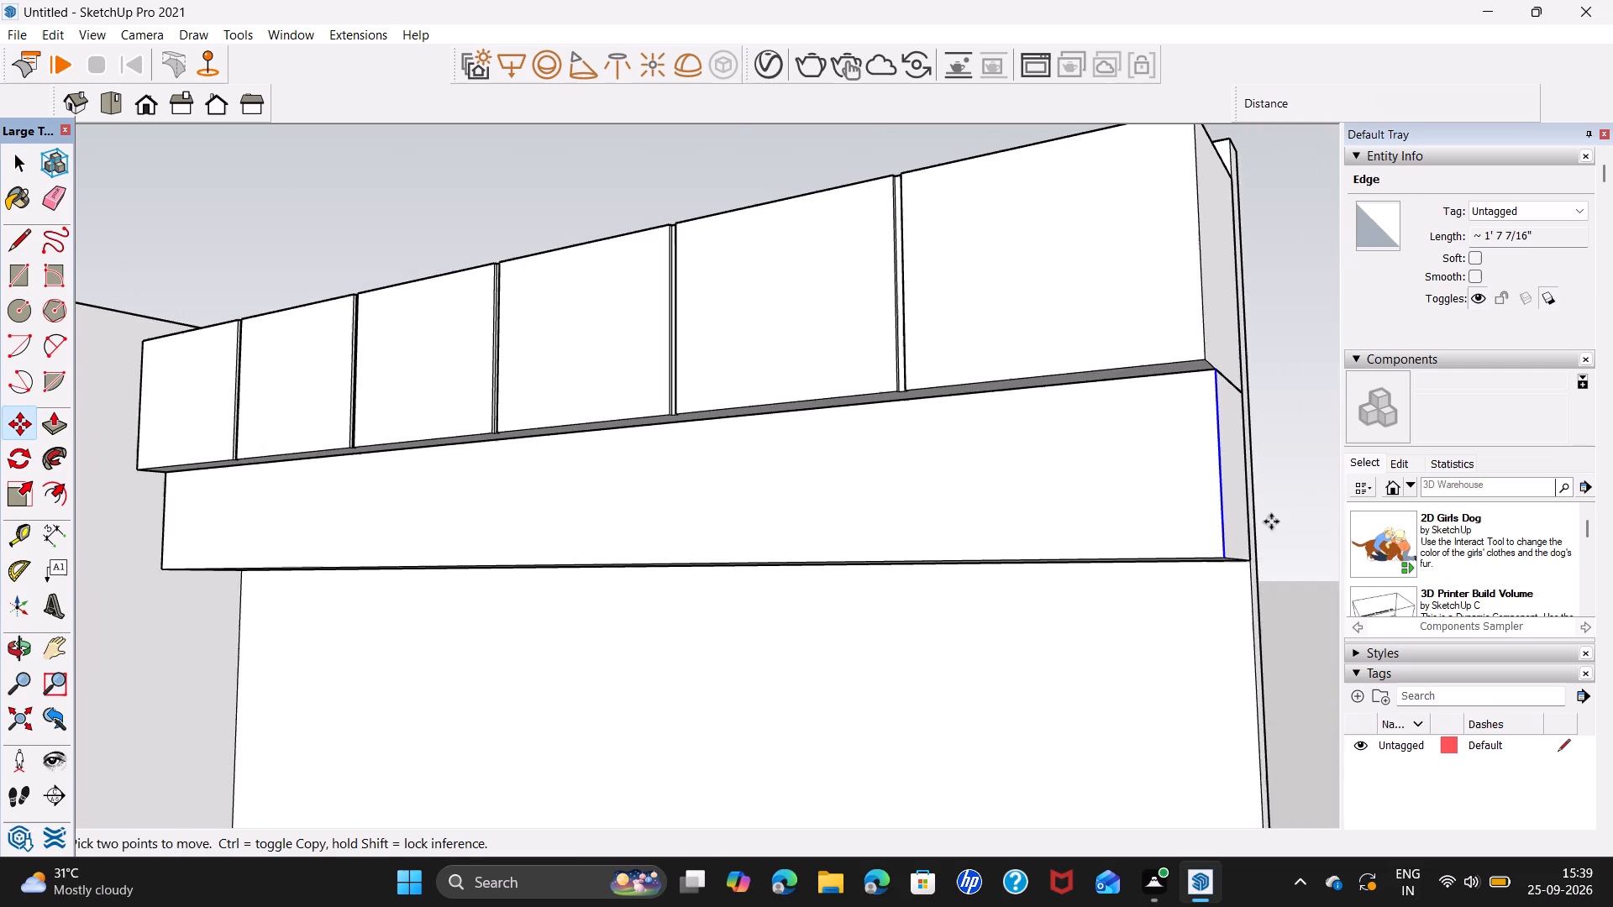
pyautogui.click(1222, 554)
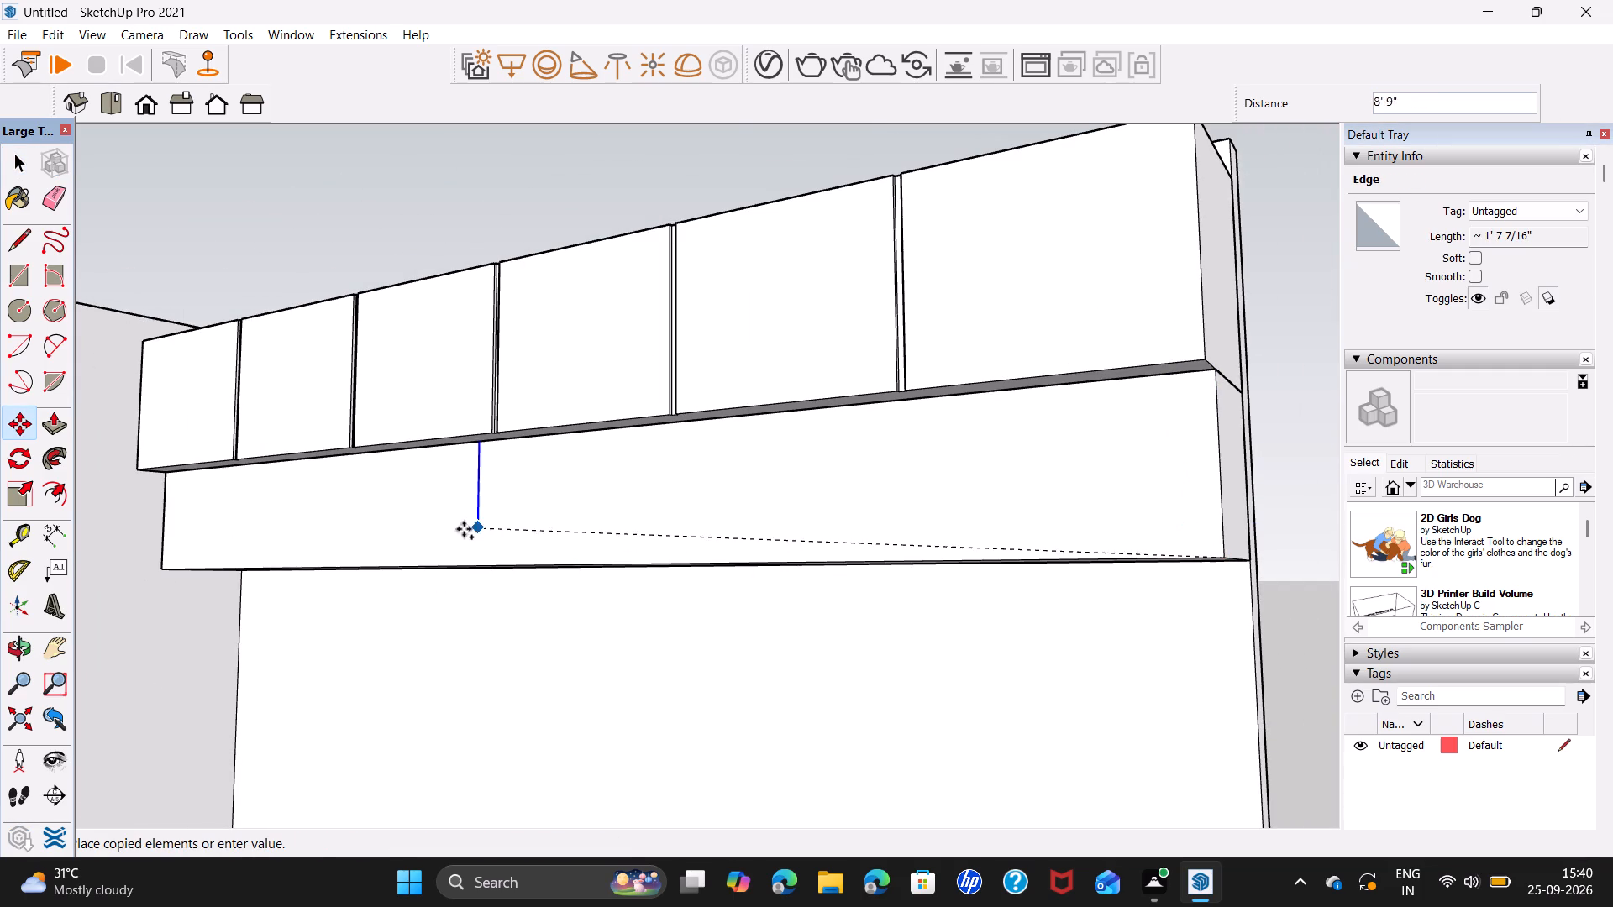
pyautogui.click(163, 569)
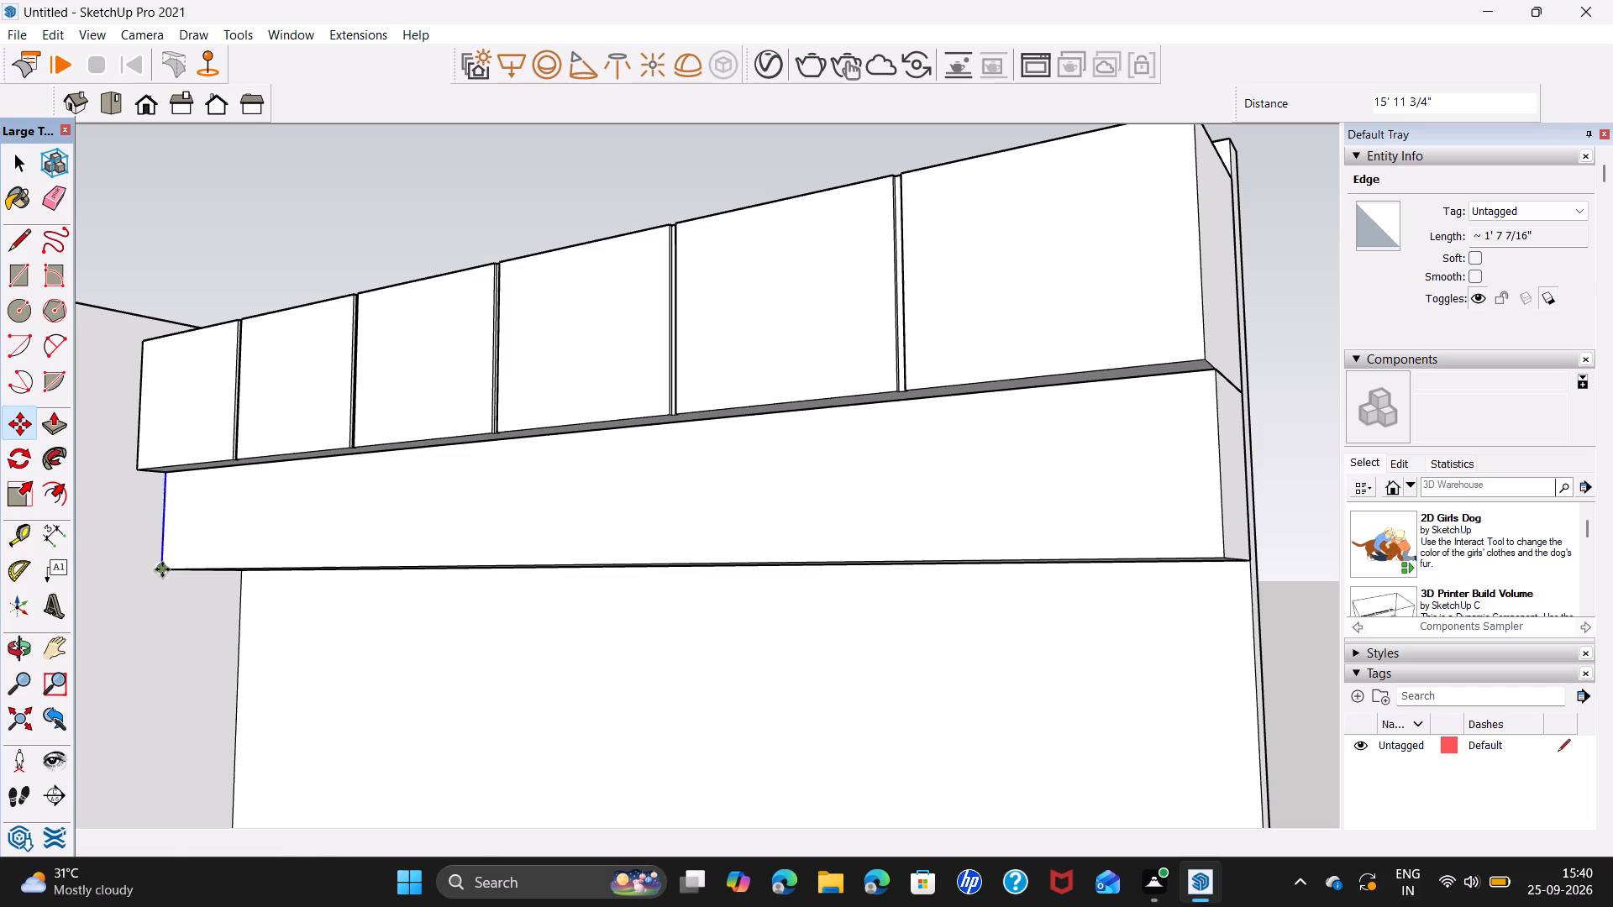
pyautogui.write('/10')
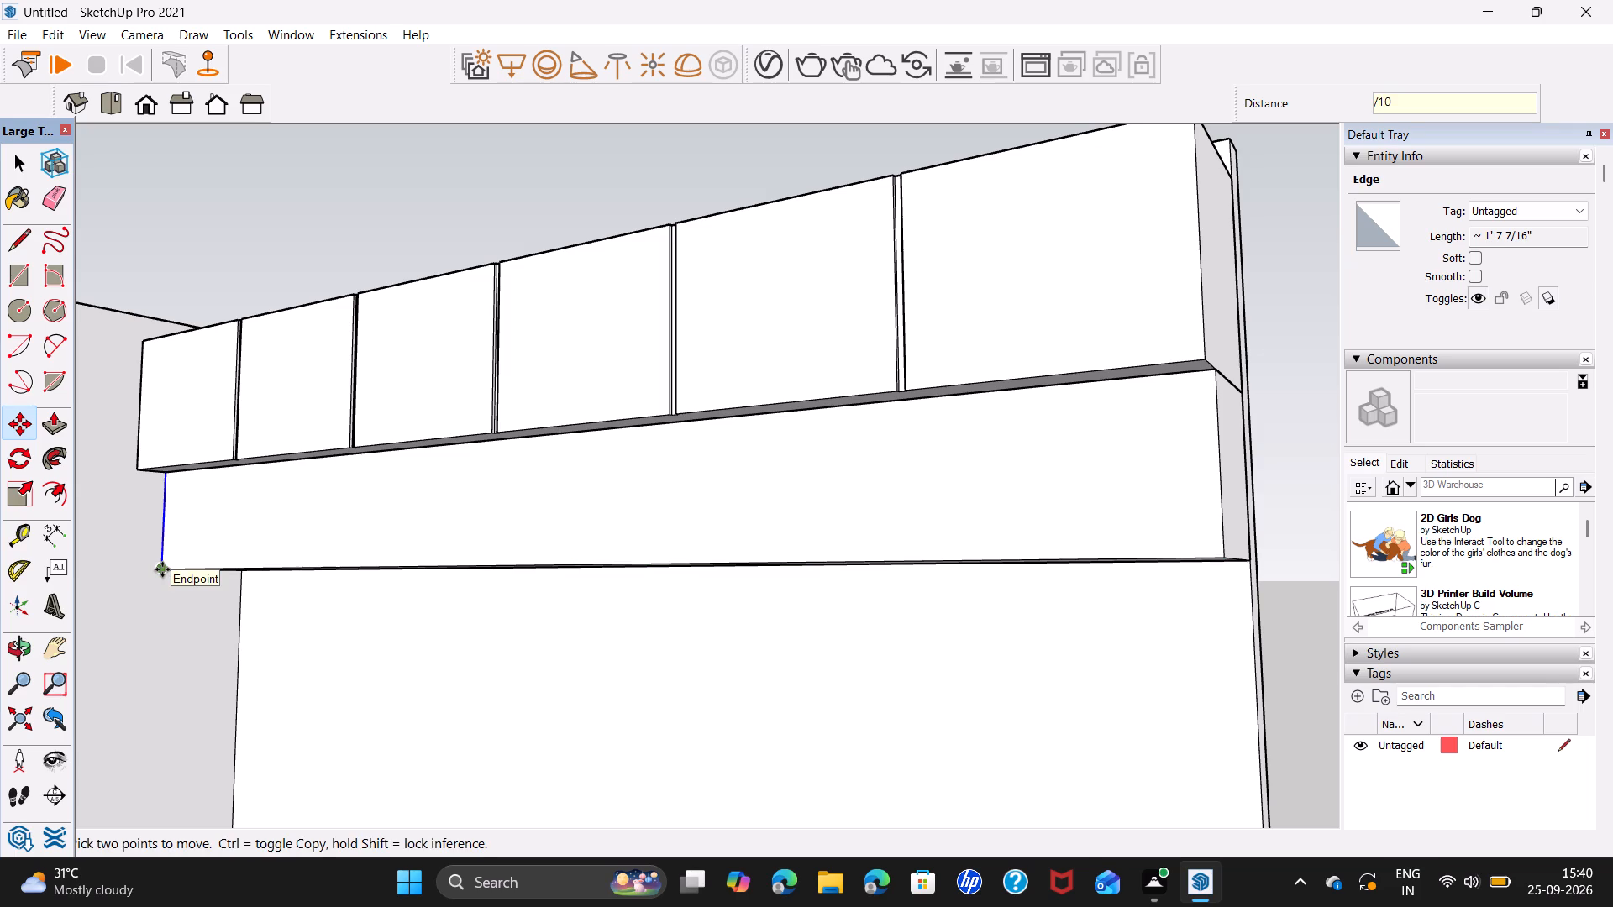
pyautogui.press('Return')
pyautogui.press('space')
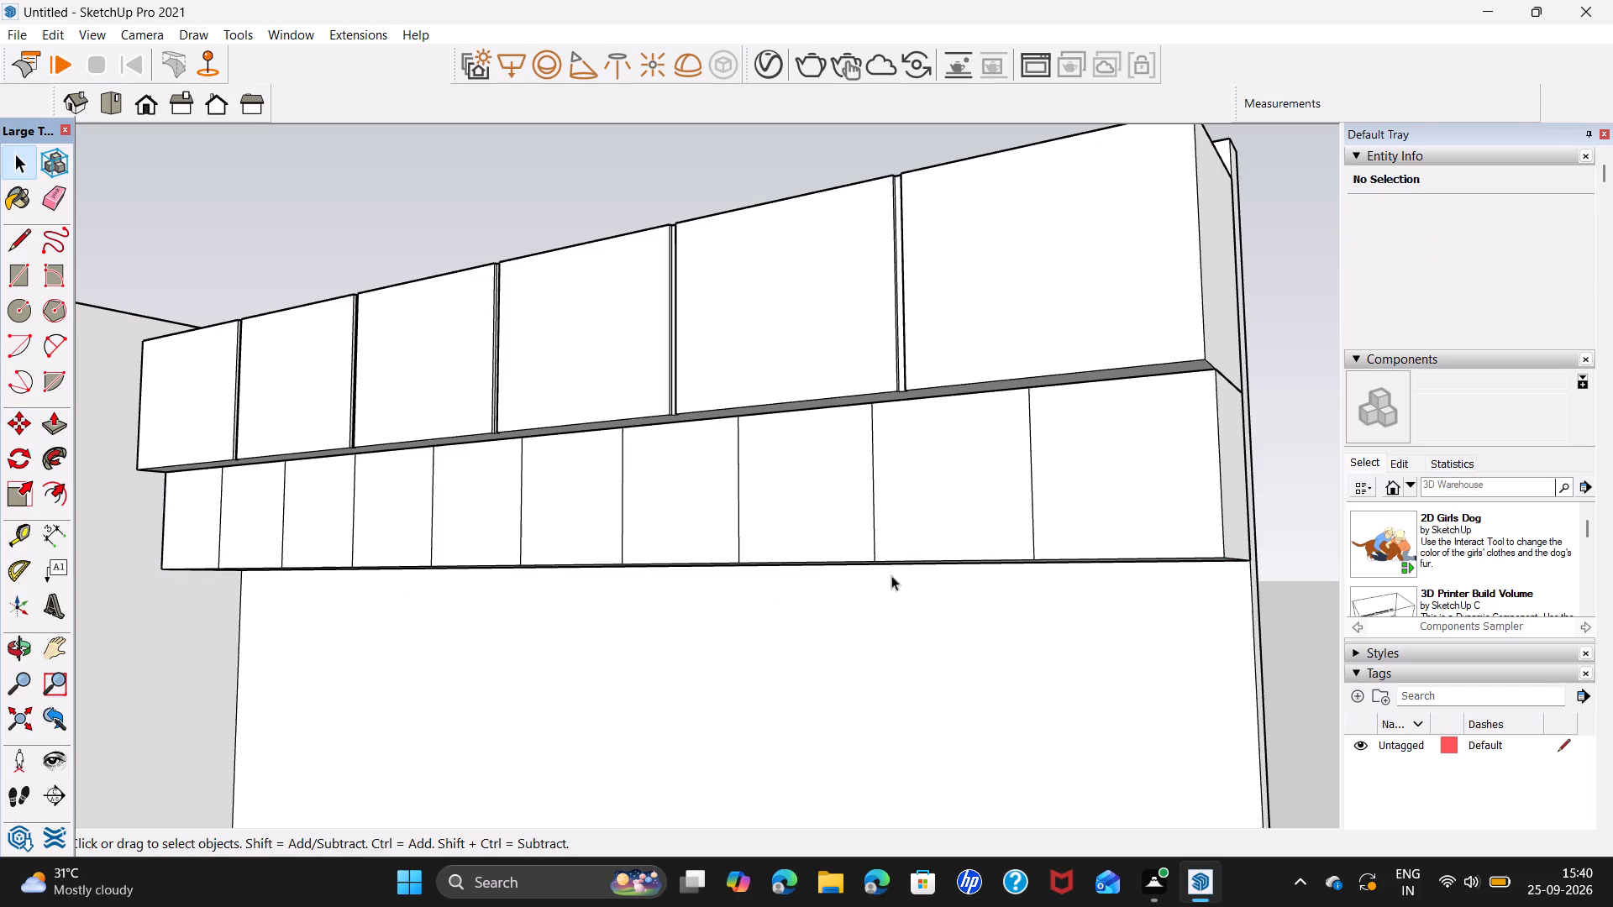
# Copy the divider edge nearest the wall's open end 0.5" toward that end on the lower box's front.
pyautogui.click(1032, 552)
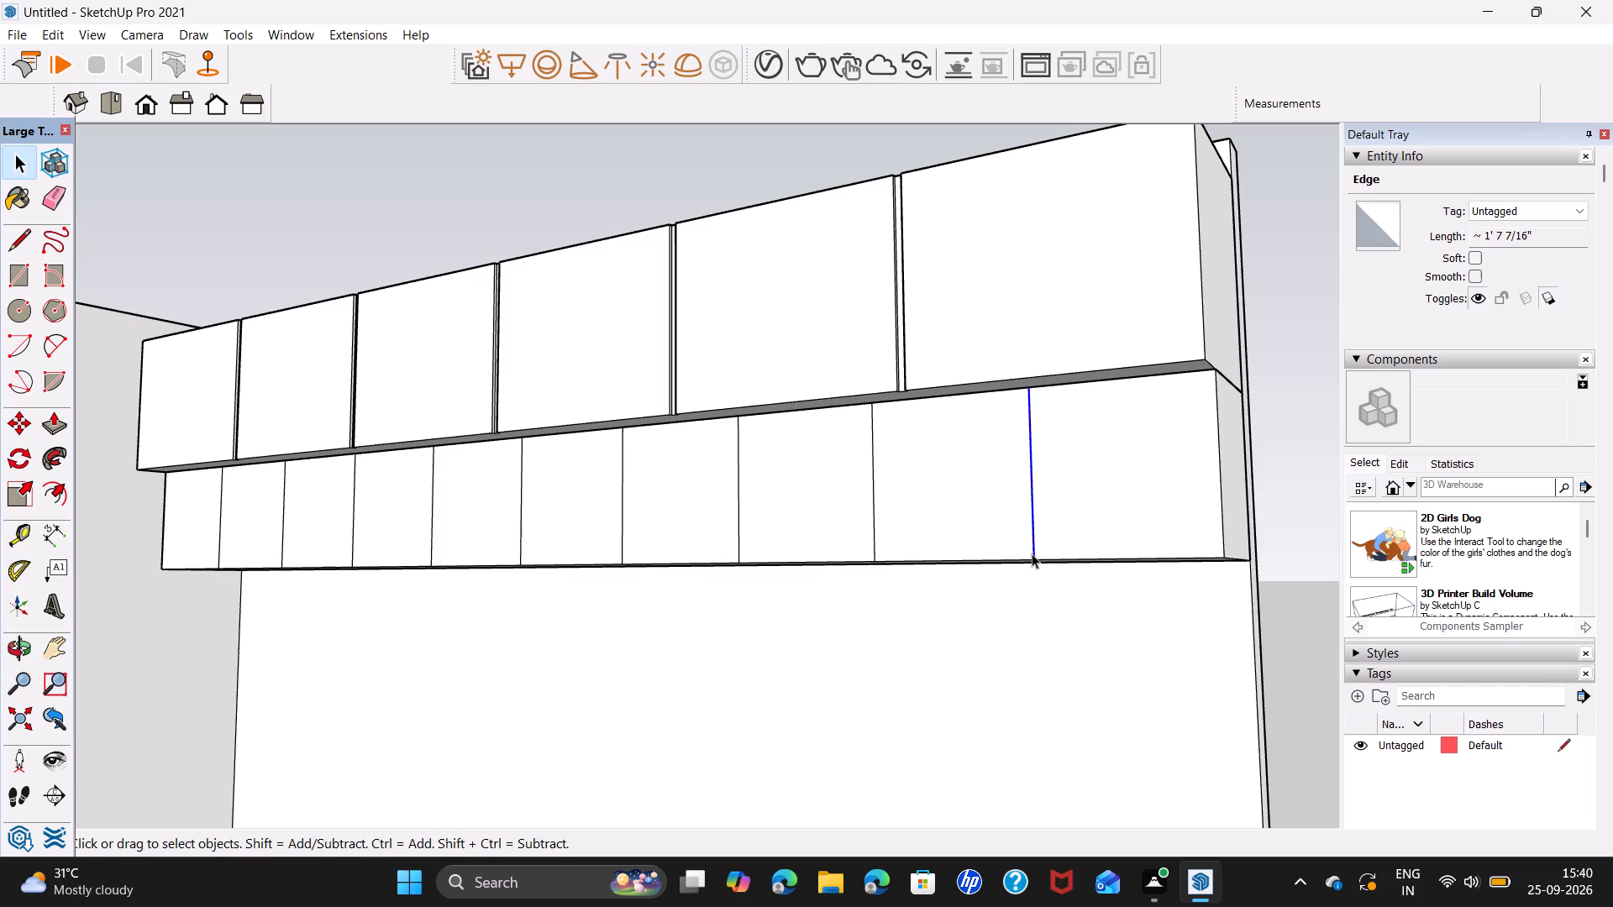
pyautogui.press('m')
pyautogui.click(1035, 558)
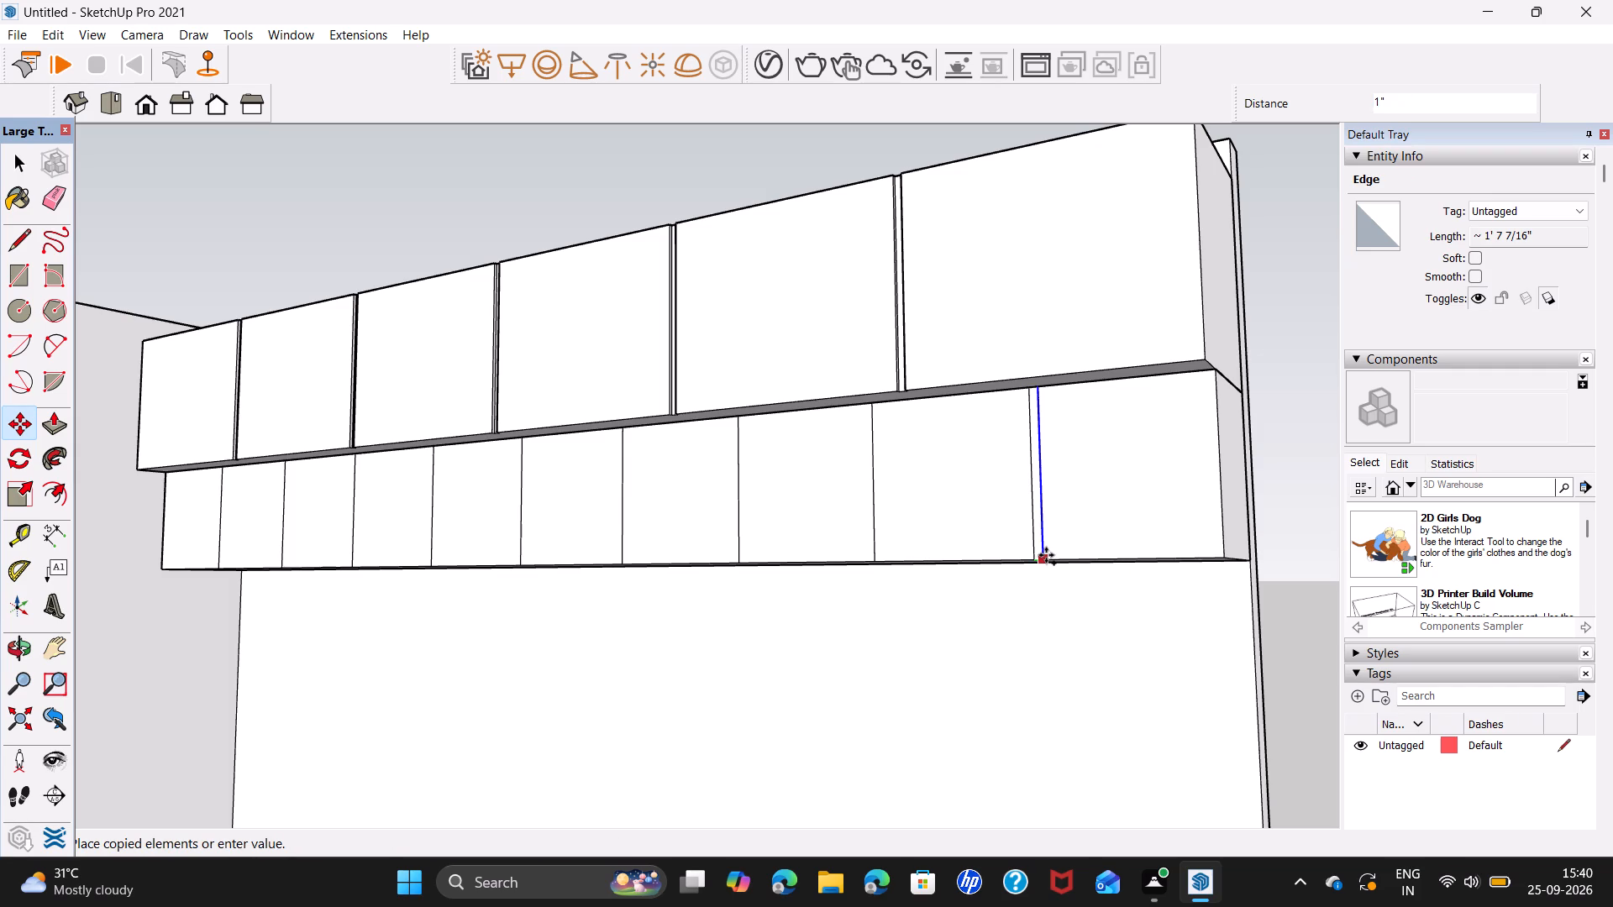
pyautogui.write('0.')
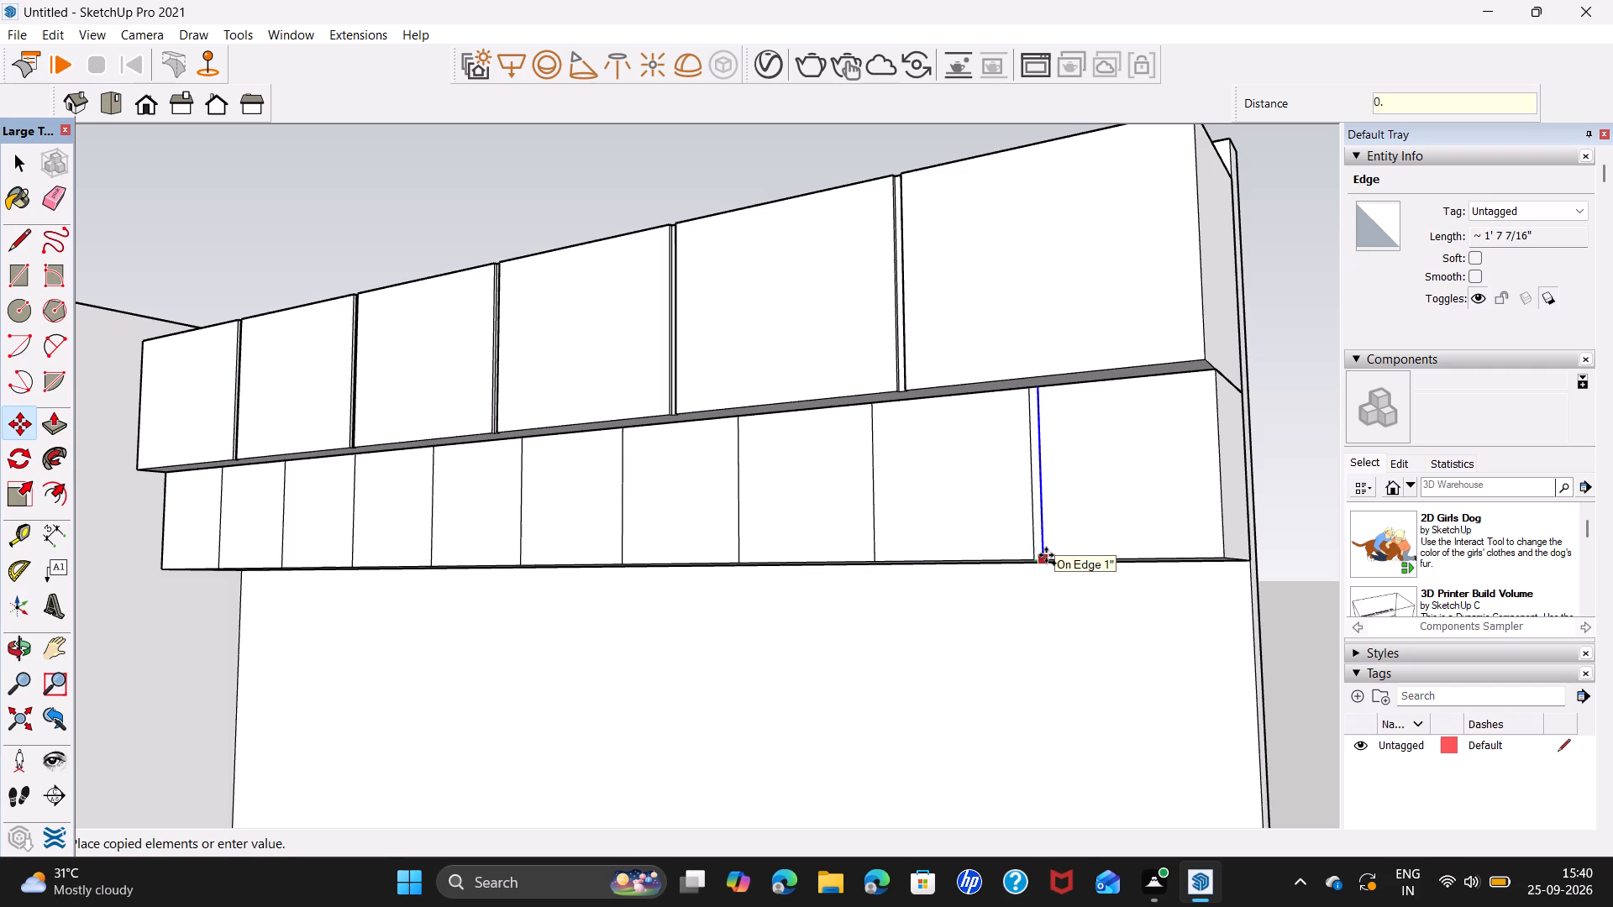
pyautogui.press('5')
pyautogui.press('Return')
# Copy the offset edge beside the divider nearest the open end 1" toward the inner end of the lower box's front.
pyautogui.scroll(3, 1046, 555)
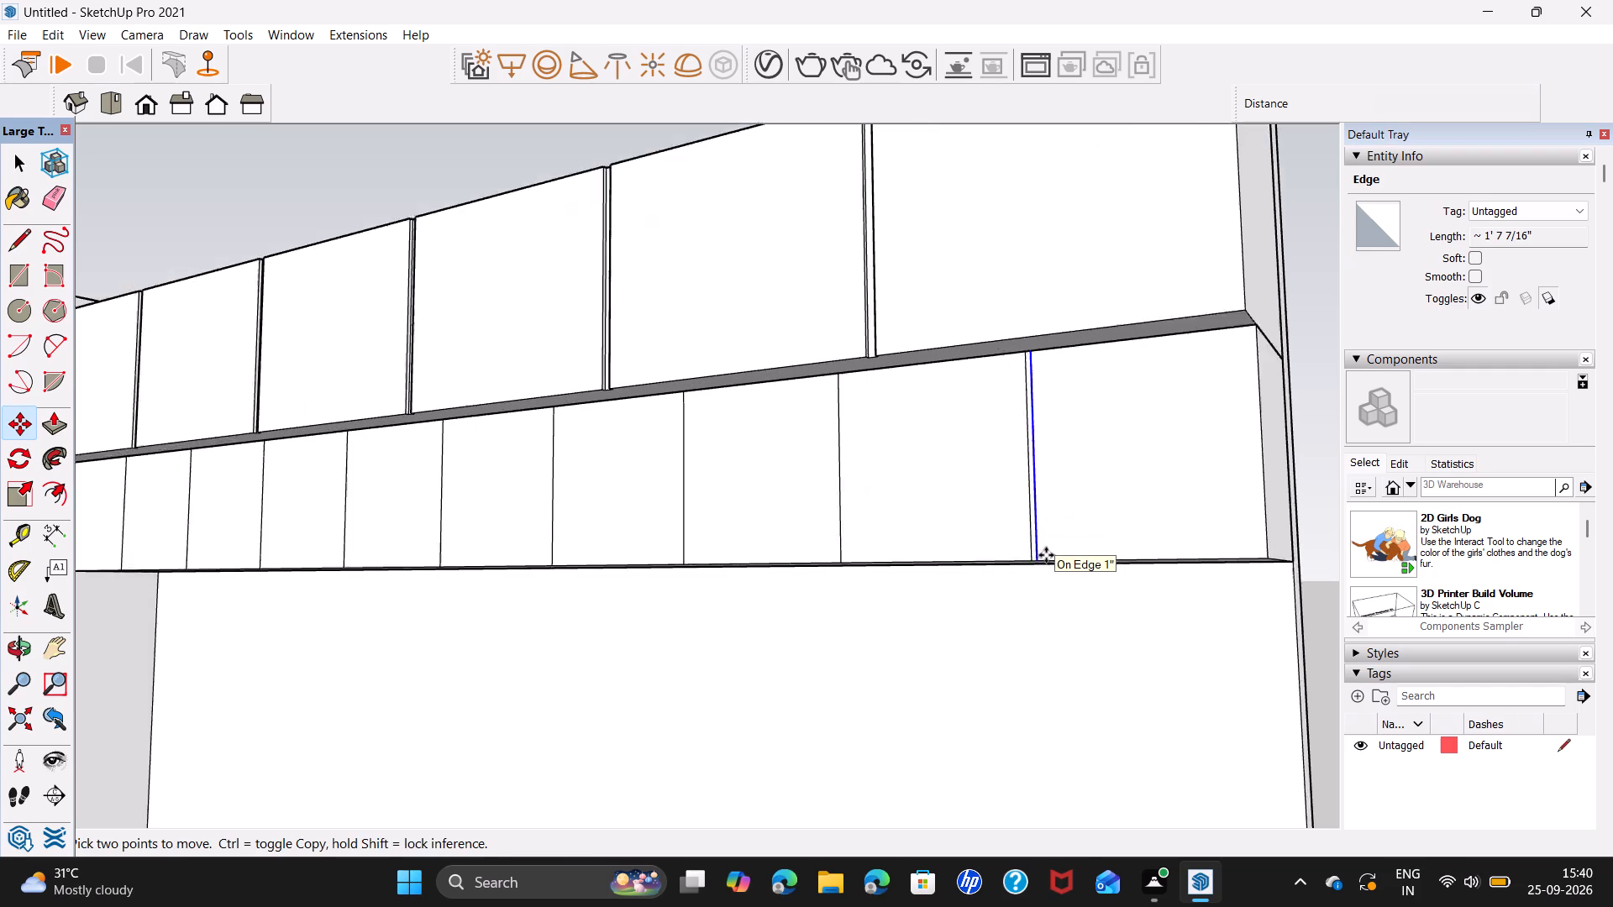
pyautogui.scroll(2, 1046, 555)
pyautogui.click(1033, 565)
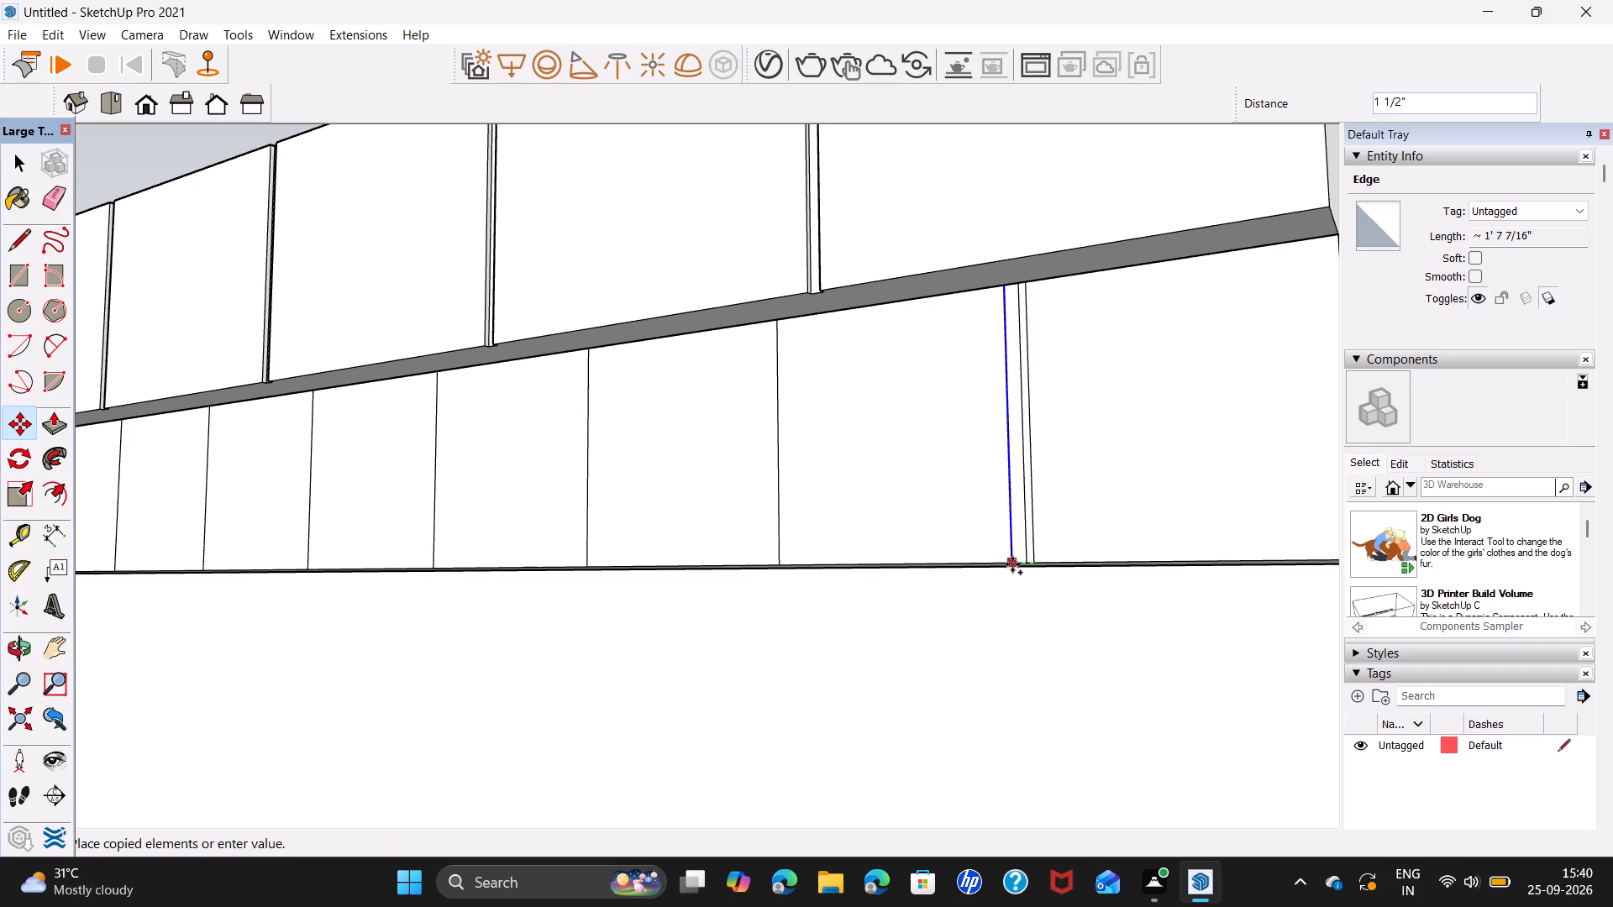
pyautogui.press('1')
pyautogui.press('Return')
pyautogui.press('space')
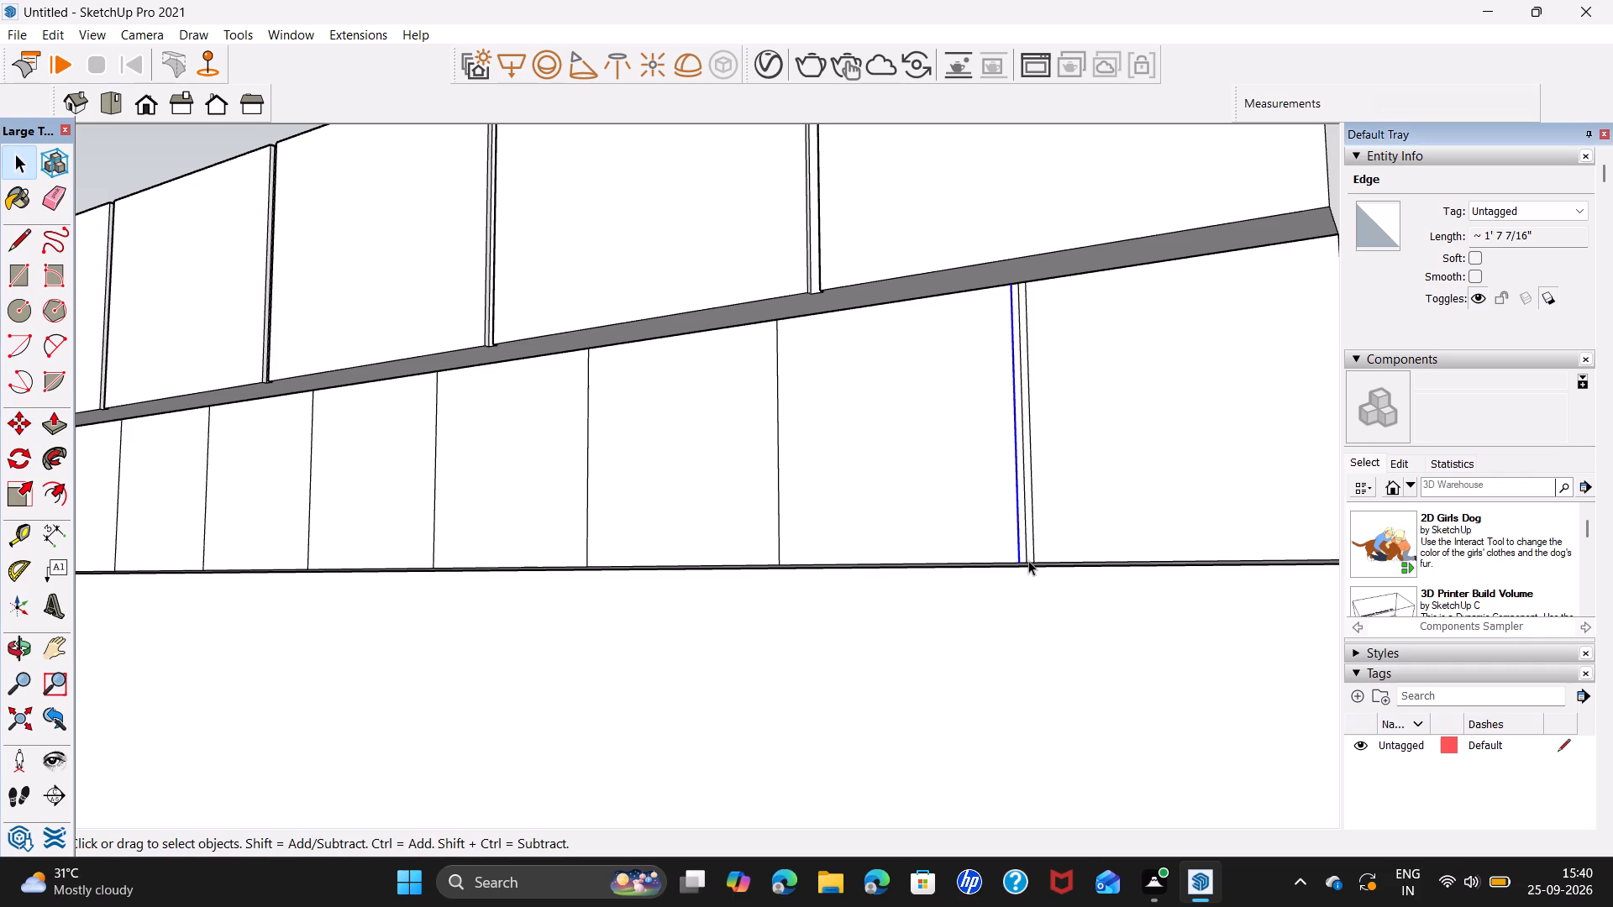
# Delete the original divider edge running through the middle of the strip nearest the open end.
pyautogui.click(1028, 558)
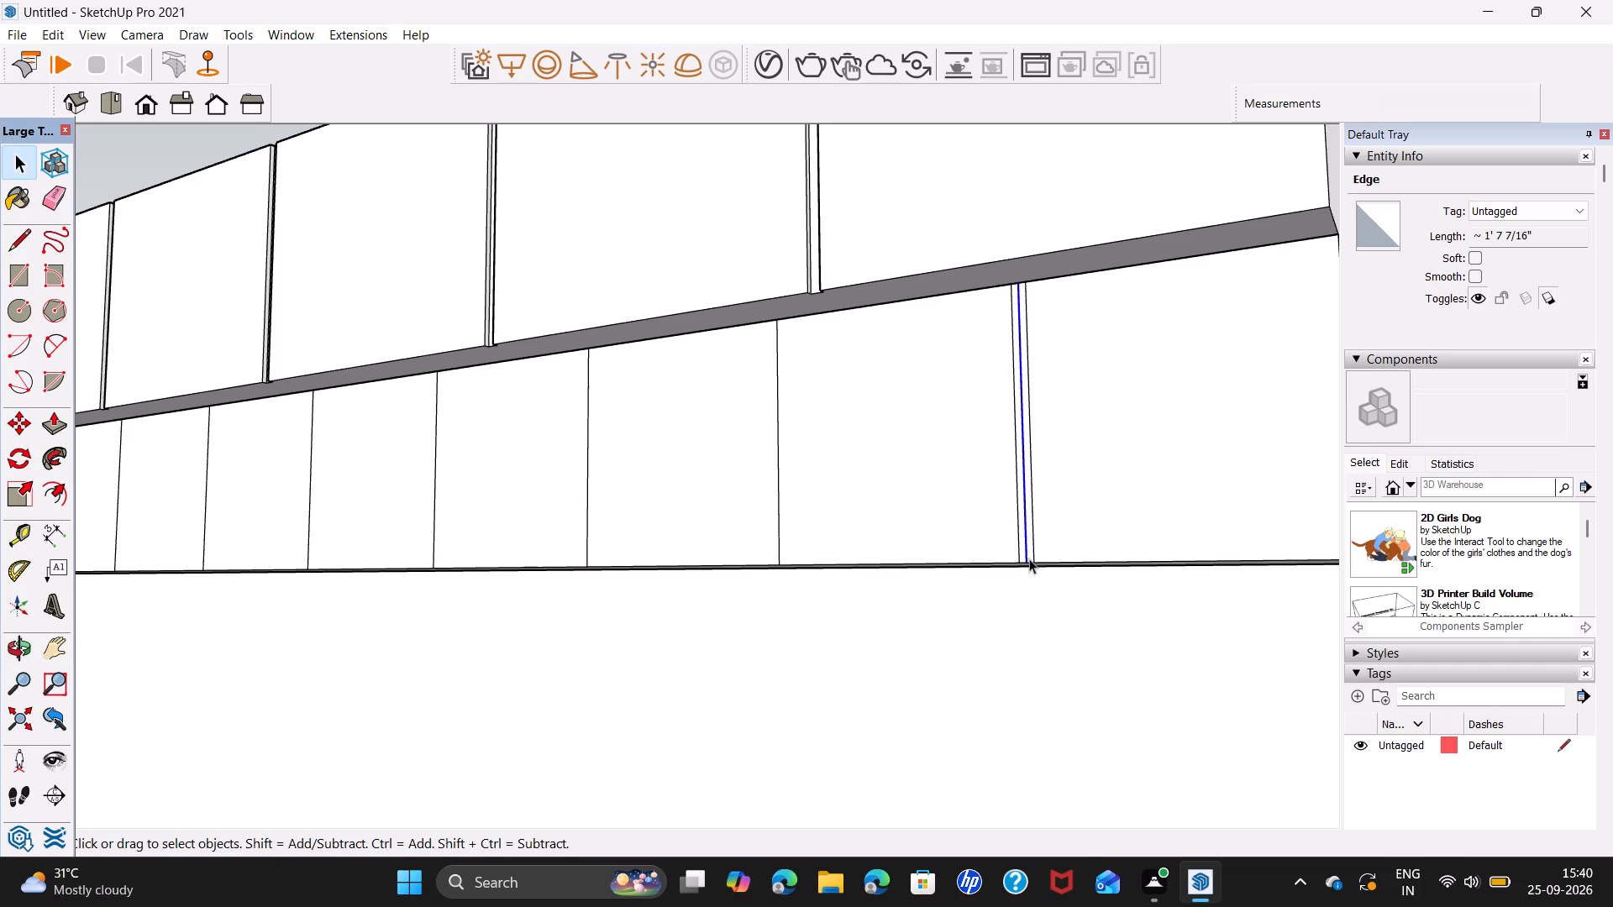
pyautogui.press('Home')
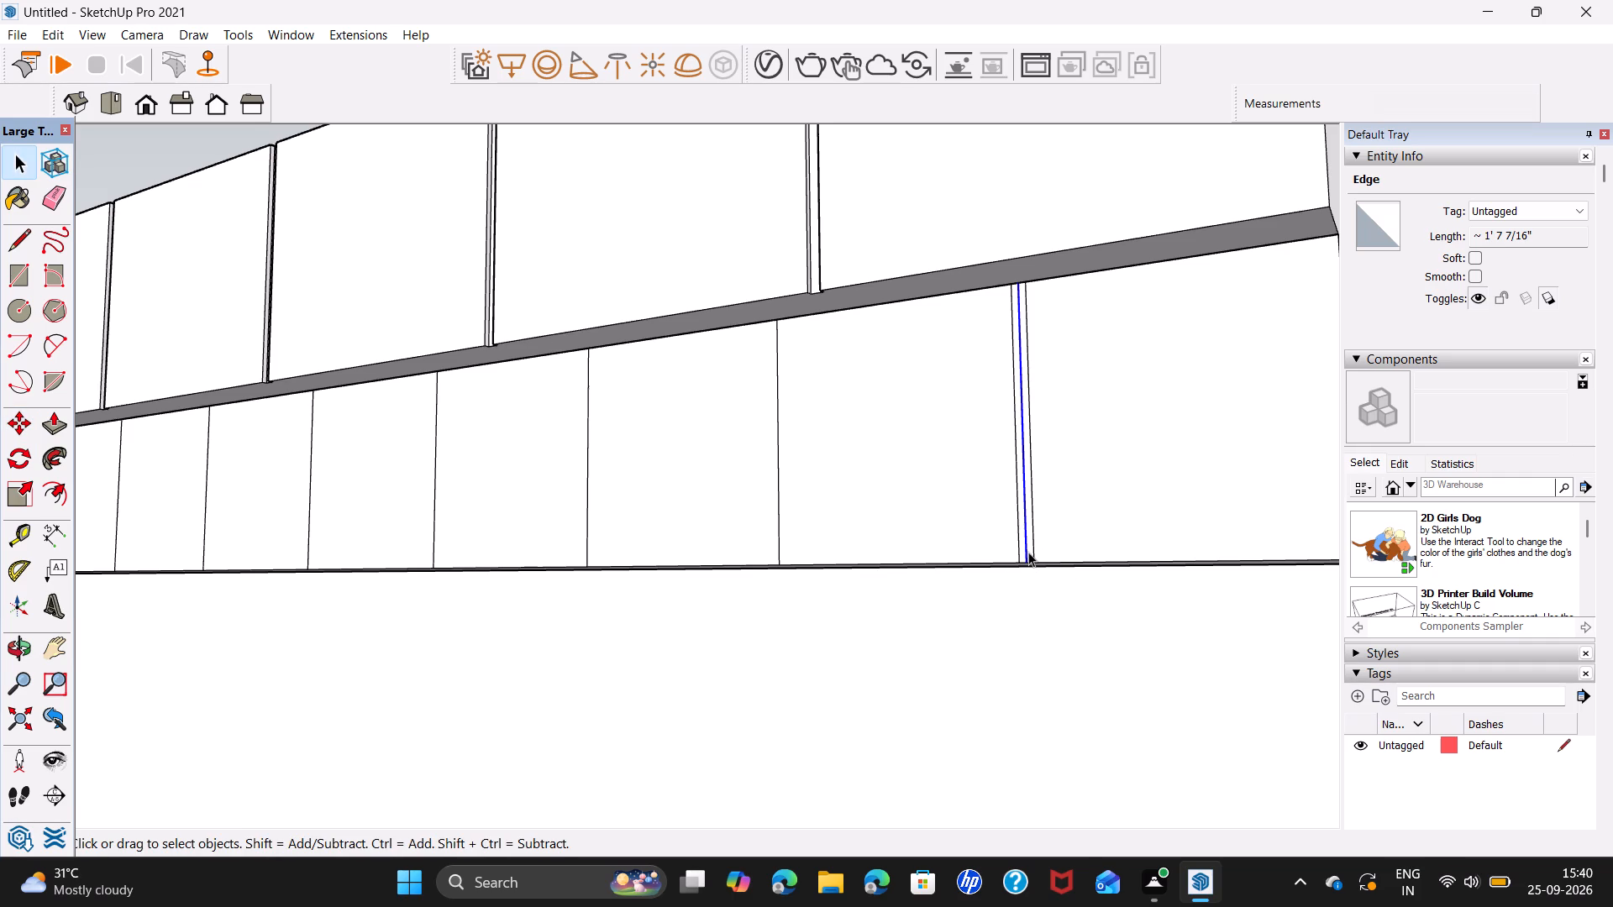
pyautogui.press('Home')
pyautogui.press('Delete')
# Copy the 1" strip face about 12' 9 3/8" along the lower box's front to the divider nearest the inner end.
pyautogui.click(1028, 552)
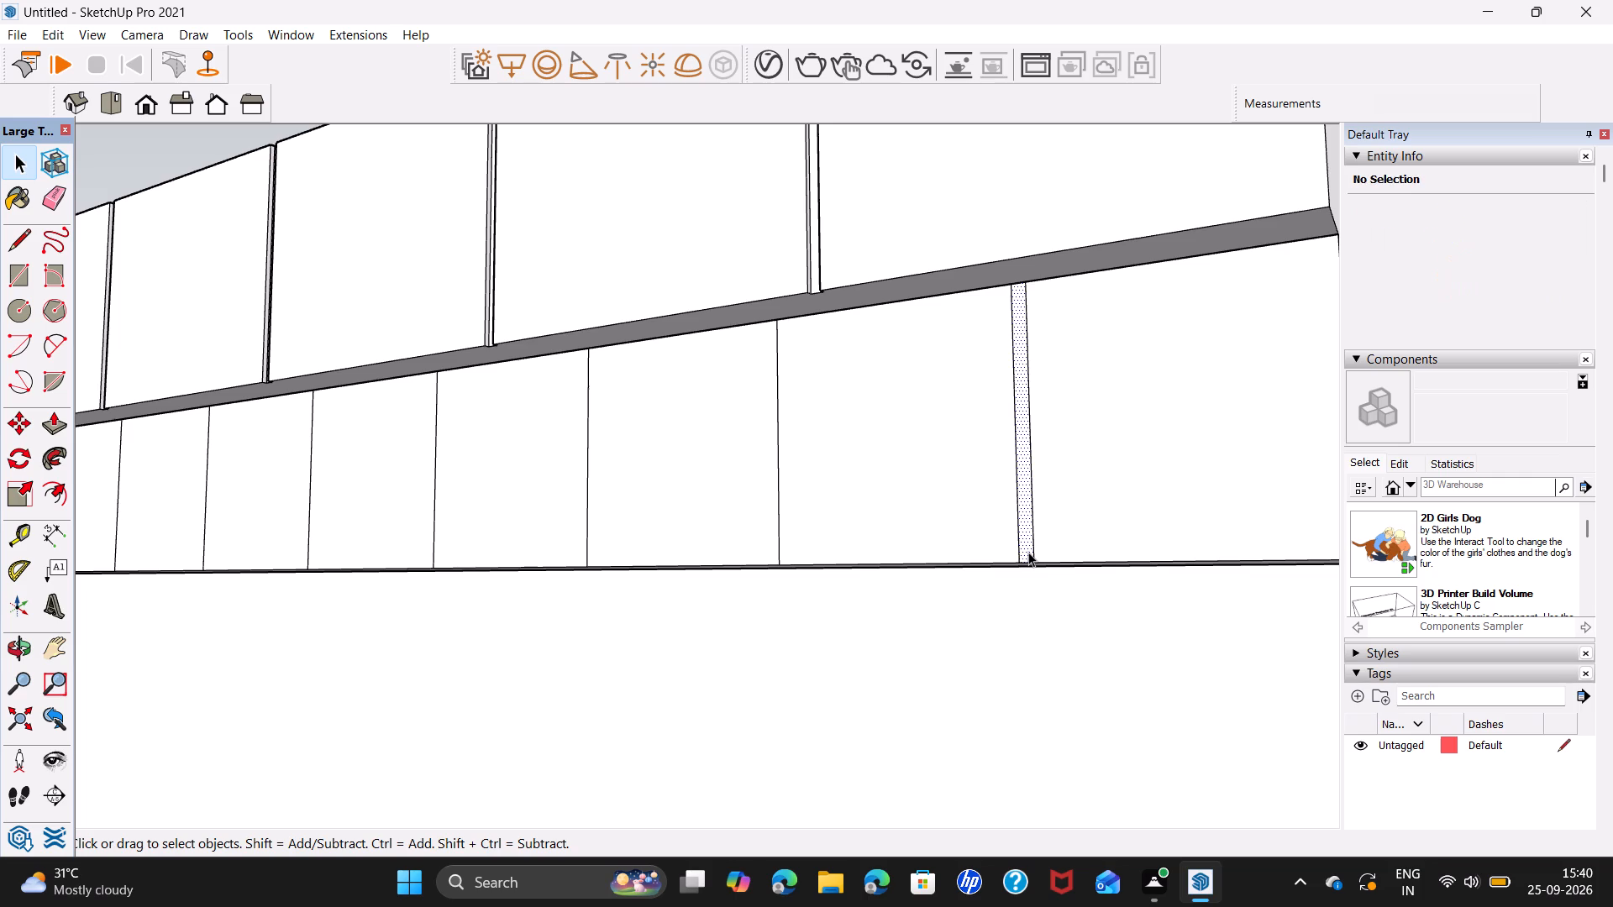
pyautogui.press(',')
pyautogui.press('m')
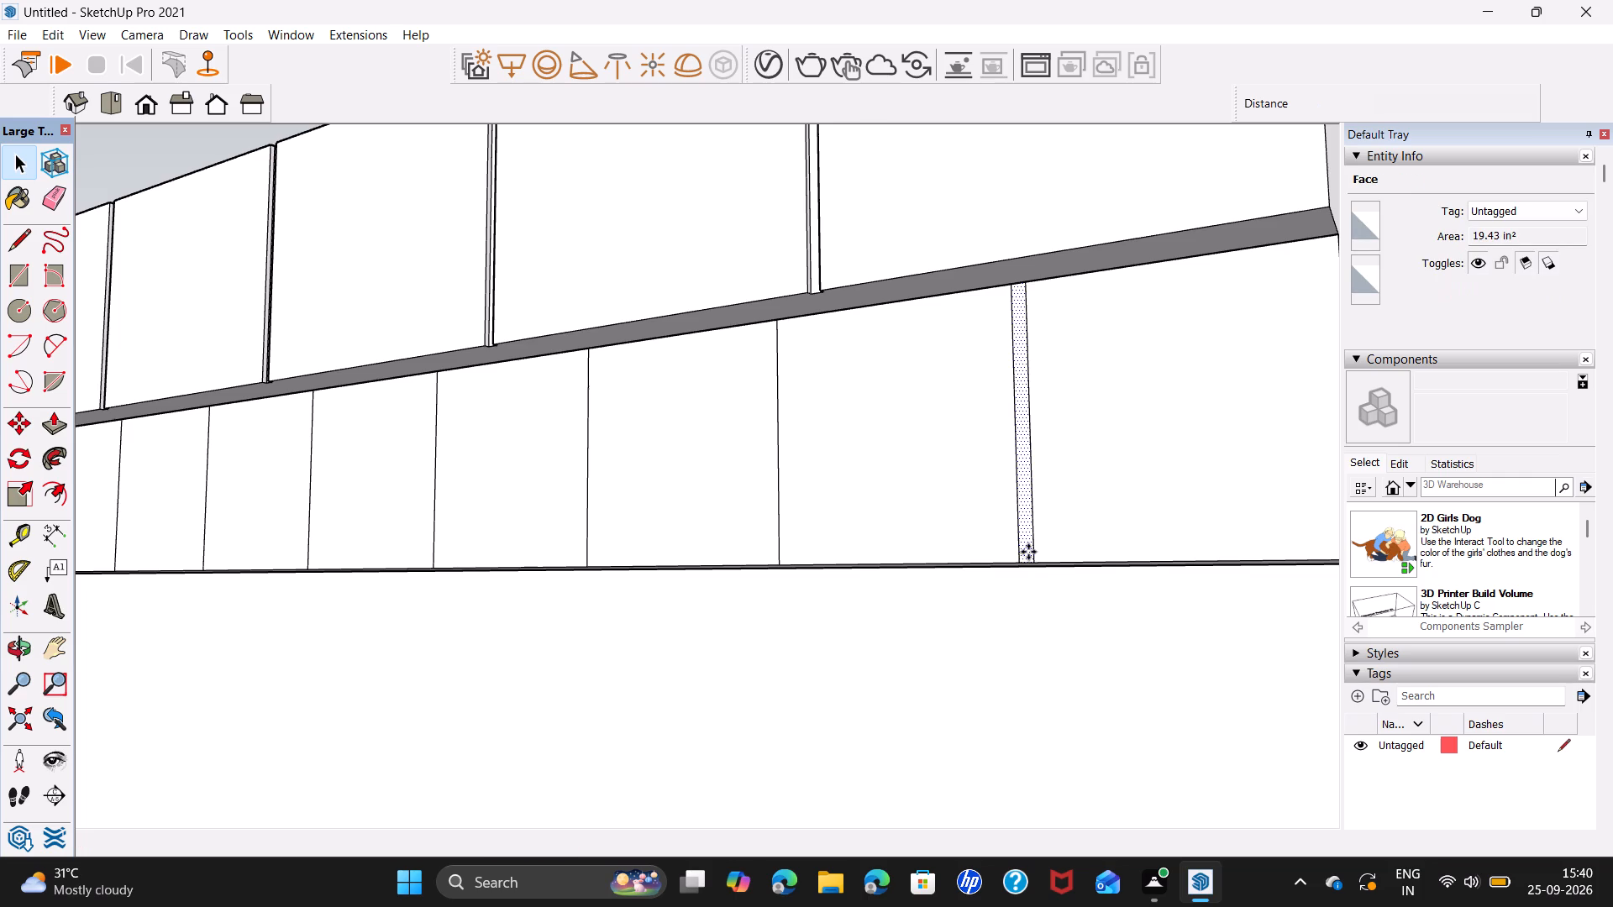
pyautogui.scroll(8, 1020, 564)
pyautogui.click(1036, 558)
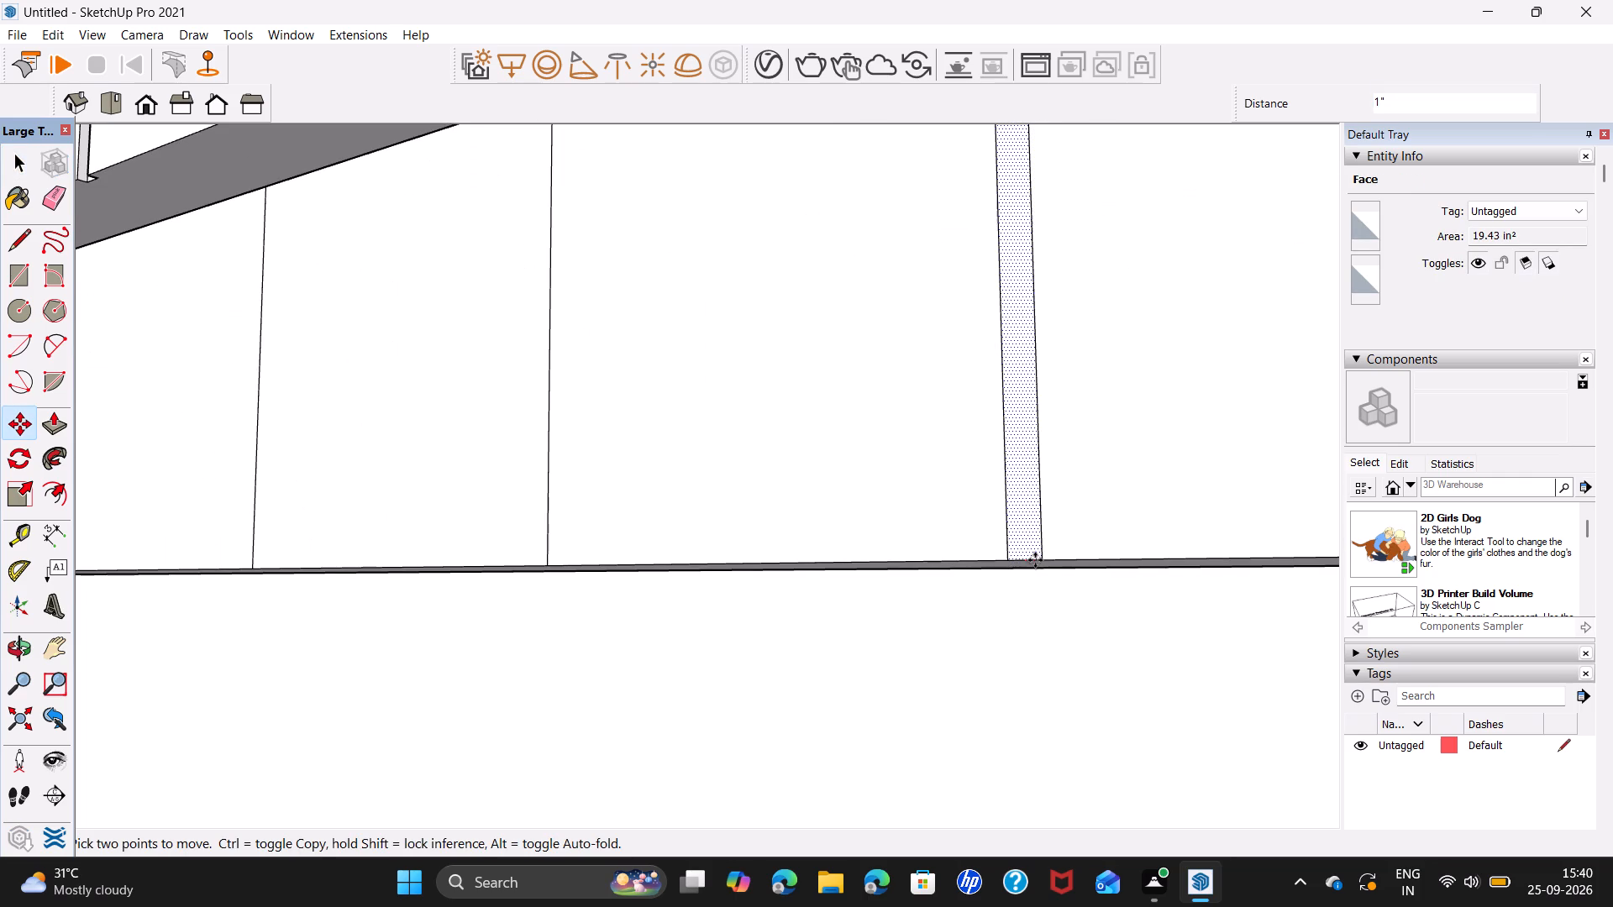
pyautogui.scroll(-6, 328, 549)
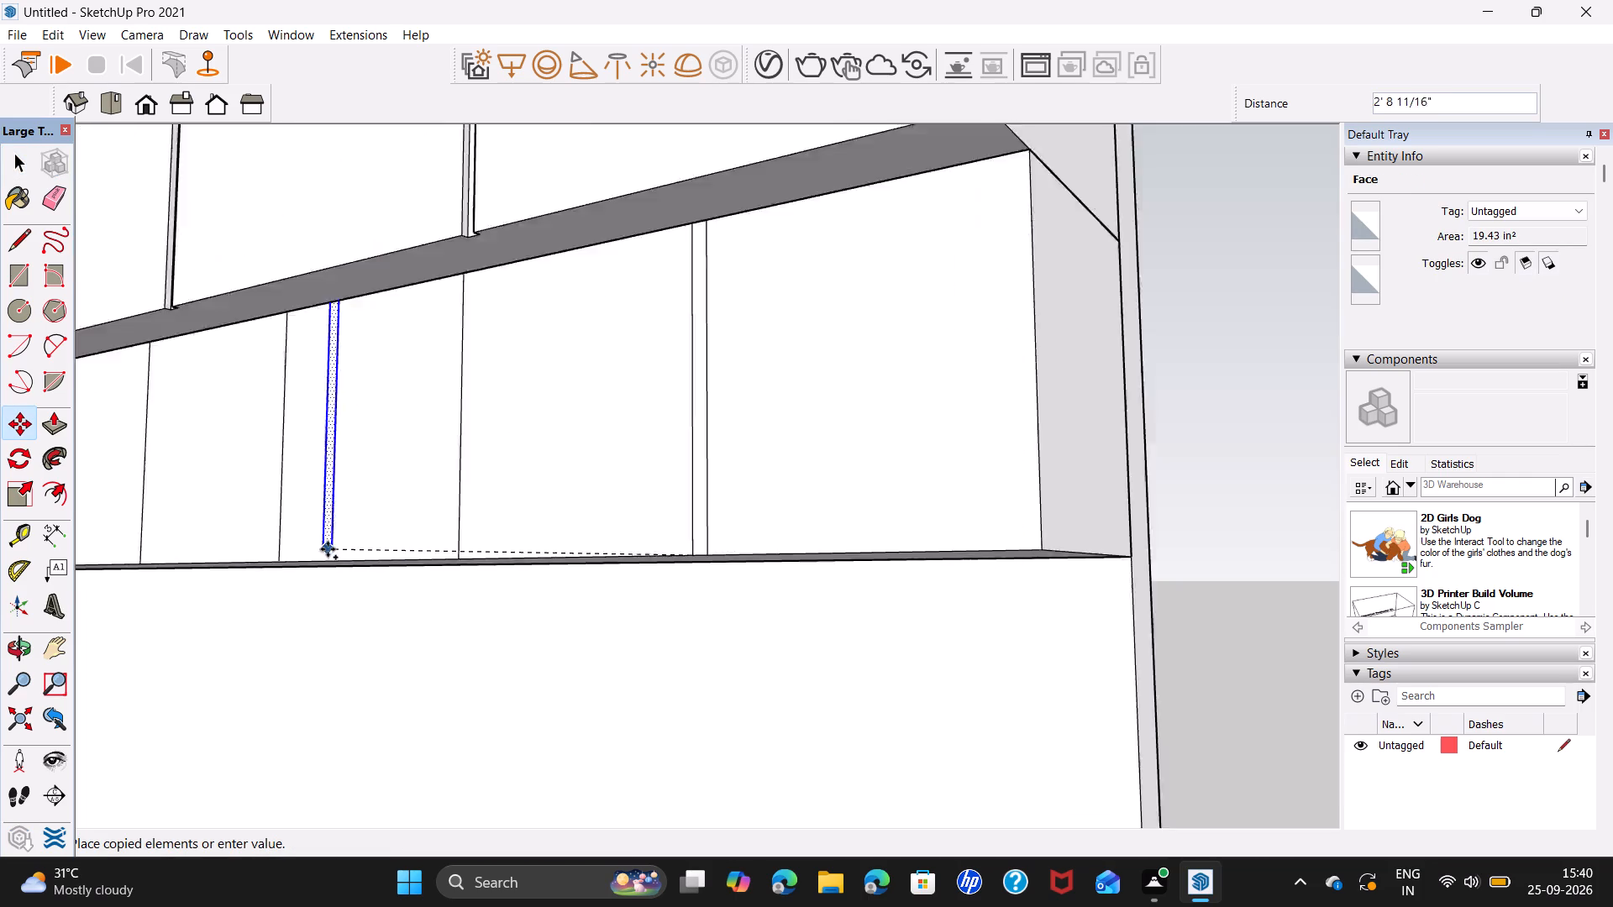
pyautogui.scroll(-5, 328, 549)
pyautogui.keyDown('shift'); pyautogui.moveTo(327, 548); pyautogui.dragTo(1044, 672, button='middle'); pyautogui.keyUp('shift')
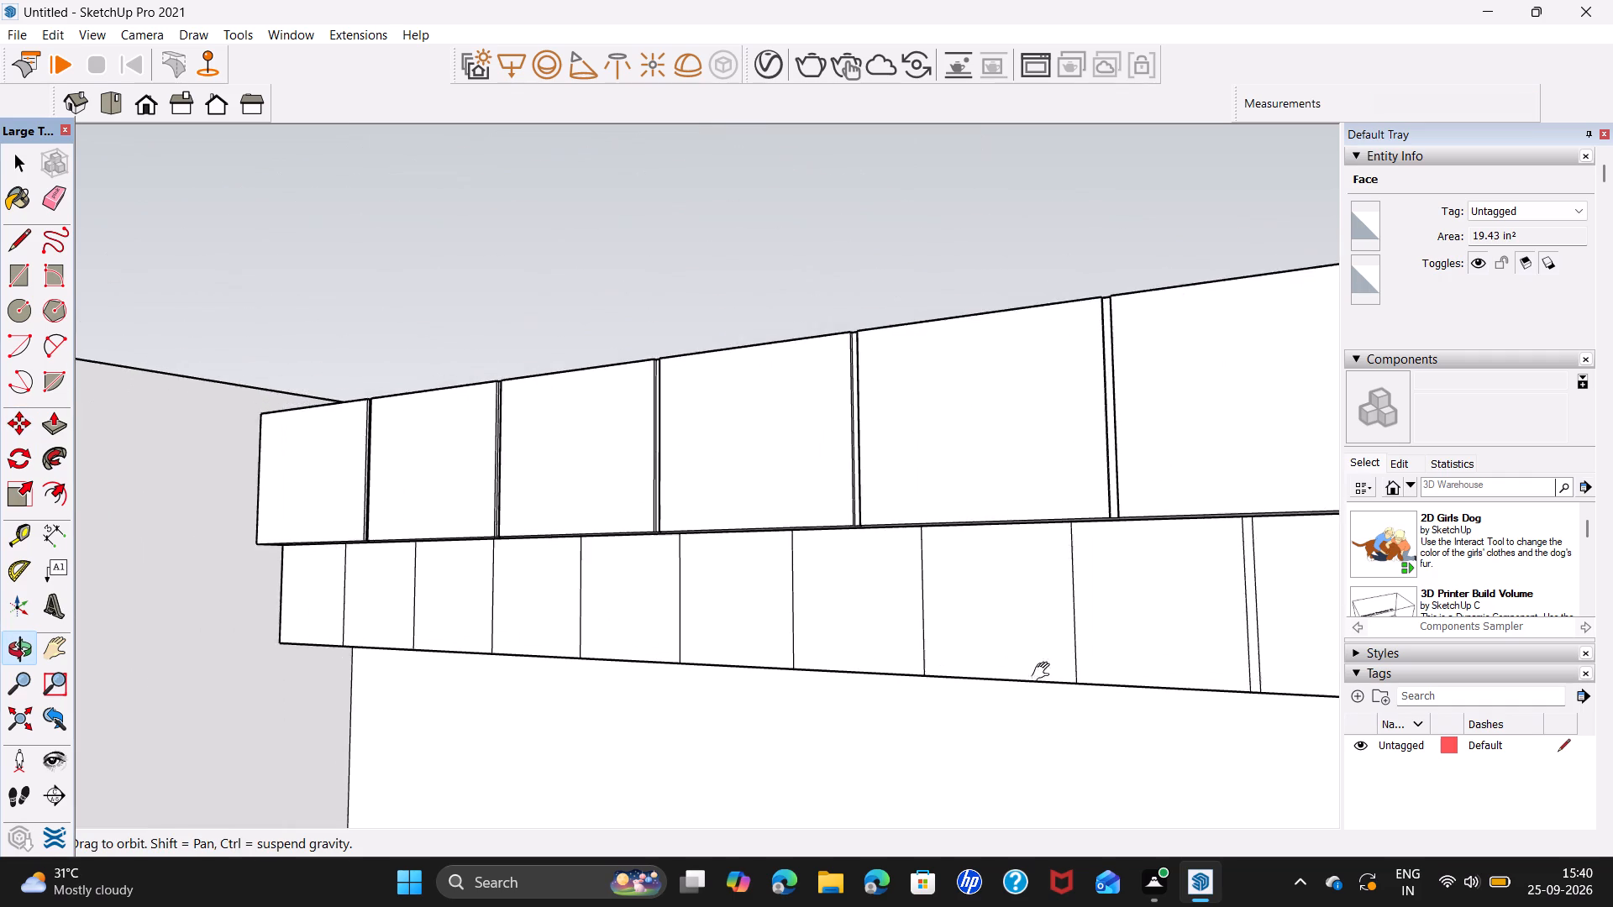
pyautogui.keyDown('shift'); pyautogui.moveTo(1044, 672); pyautogui.dragTo(1099, 685, button='middle'); pyautogui.keyUp('shift')
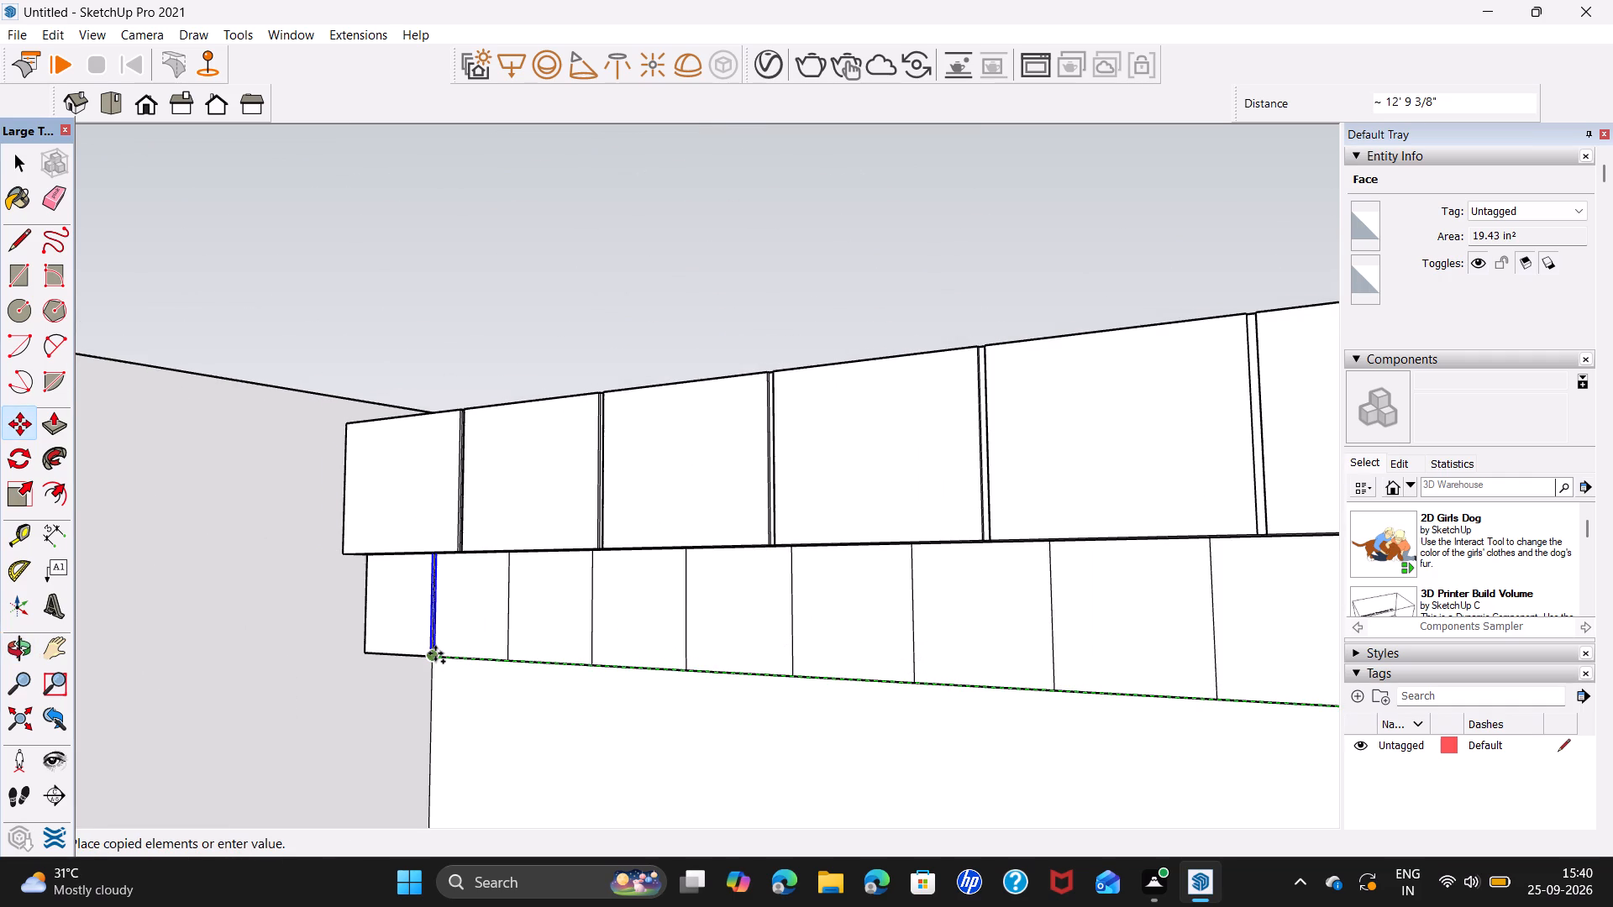
pyautogui.scroll(14, 435, 653)
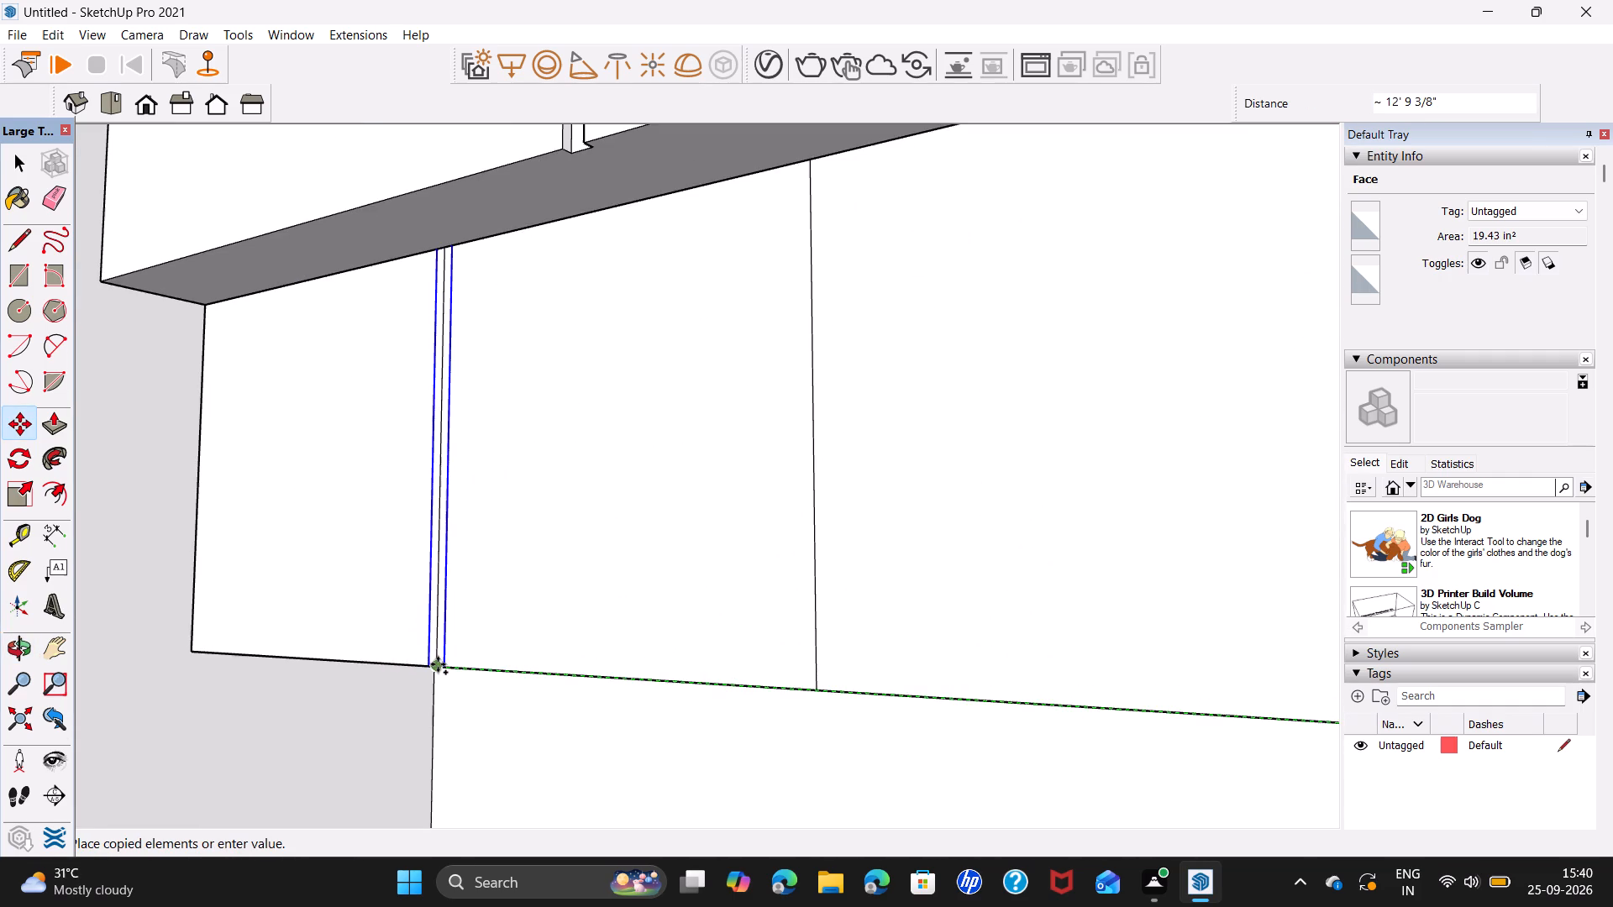
pyautogui.click(438, 664)
# Divide the span between the original strip and its copy into 8, placing a strip at every divider.
pyautogui.scroll(-15, 733, 600)
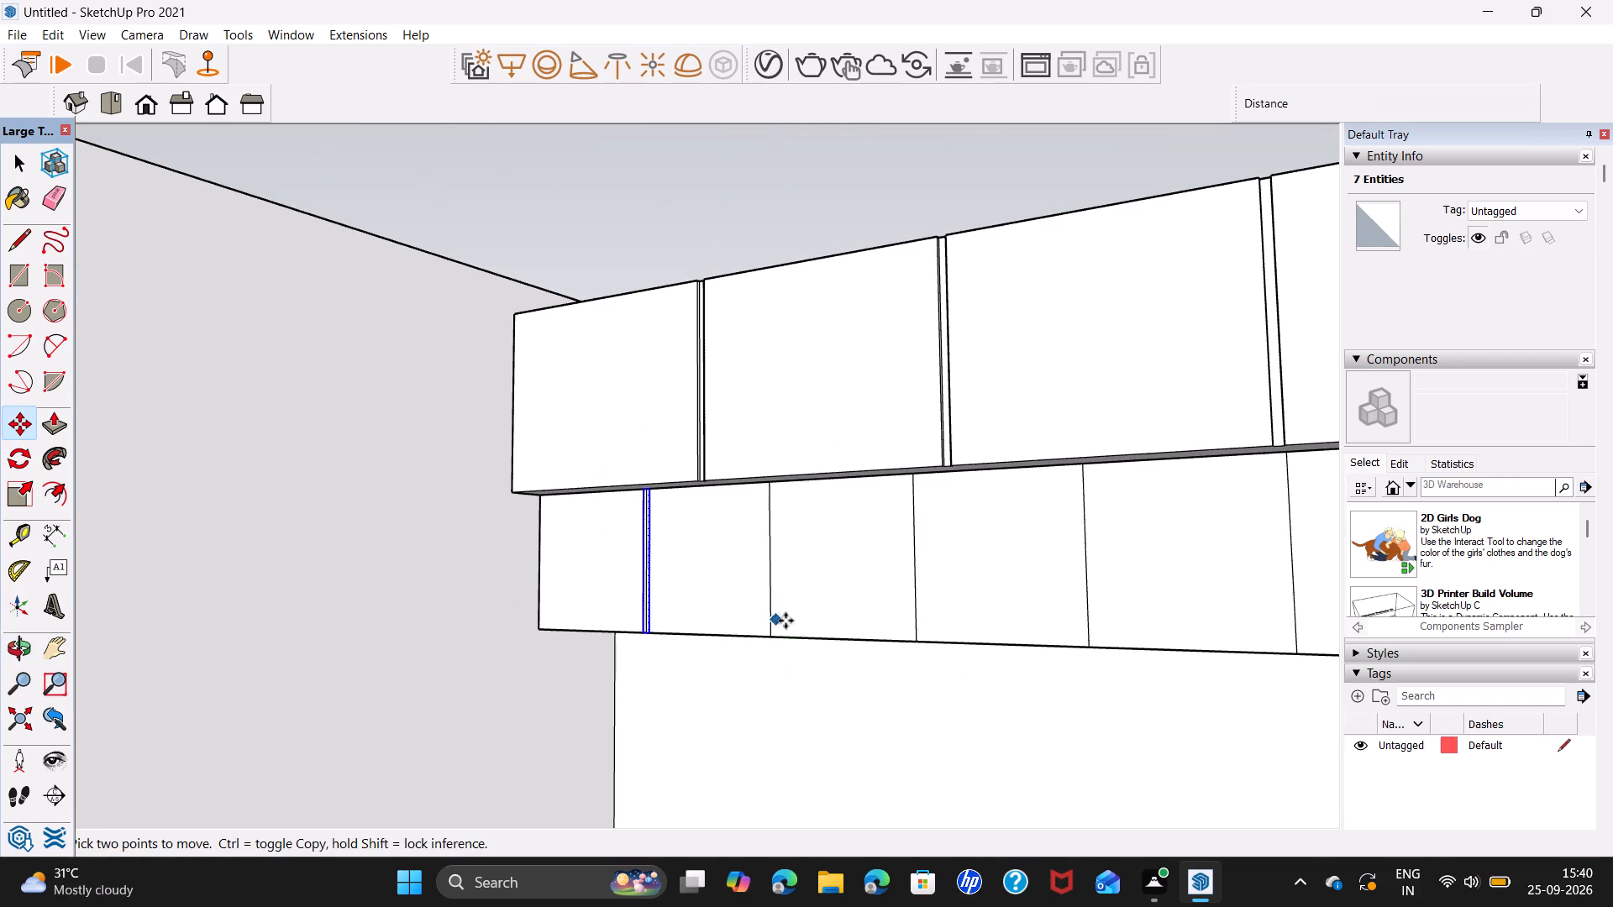
pyautogui.keyDown('shift'); pyautogui.moveTo(891, 629); pyautogui.dragTo(449, 528, button='middle'); pyautogui.keyUp('shift')
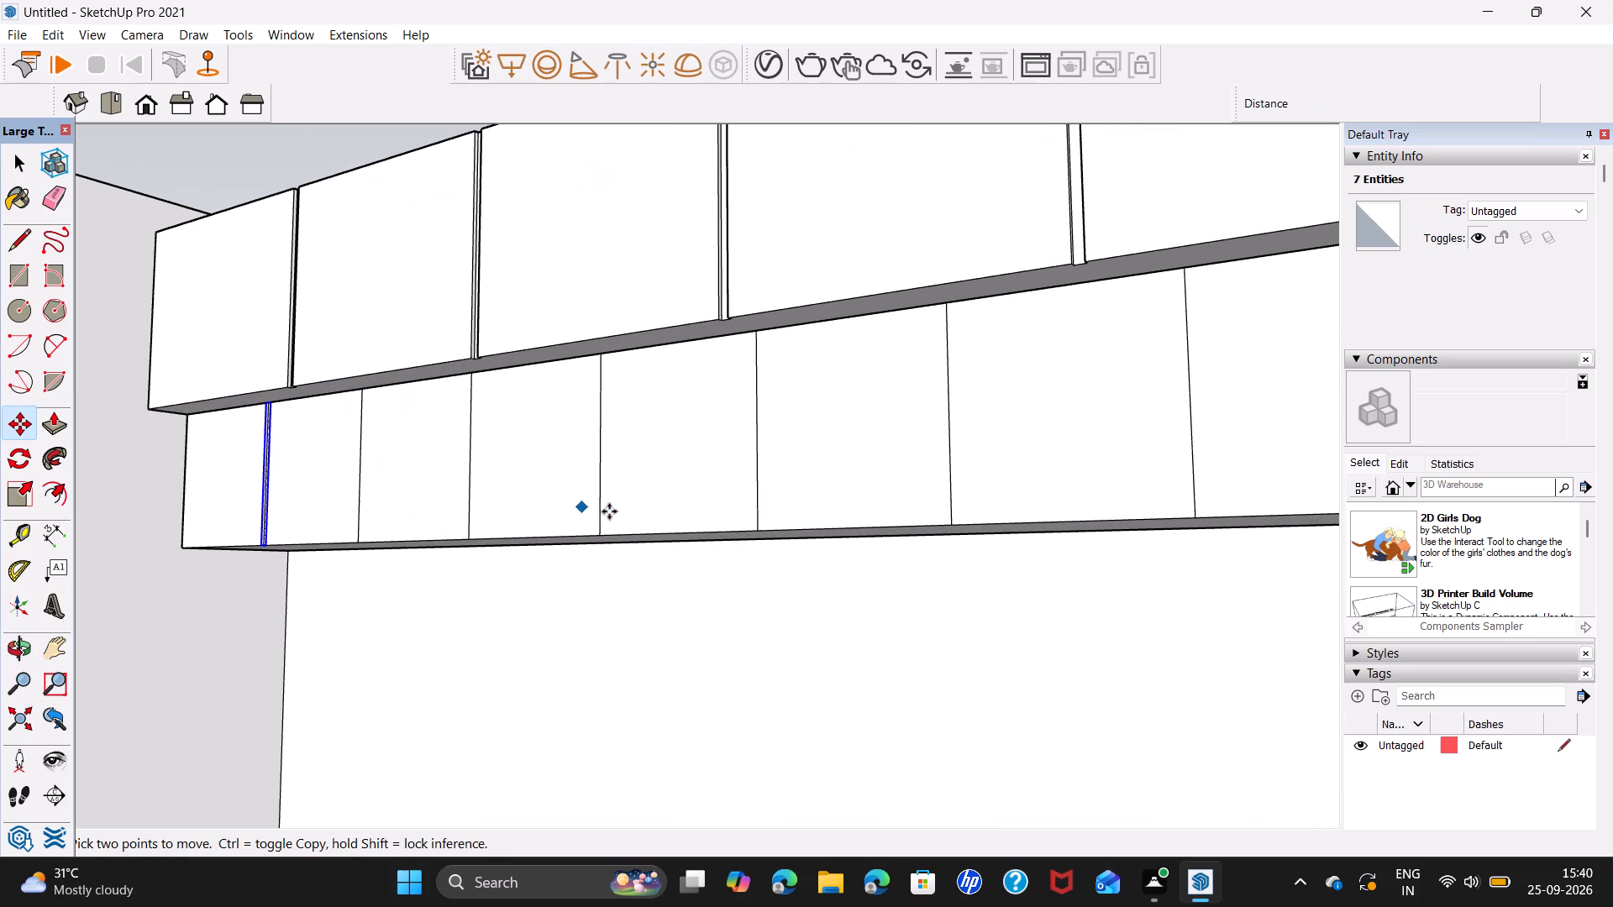
pyautogui.moveTo(1232, 516); pyautogui.dragTo(1217, 515, button='middle')
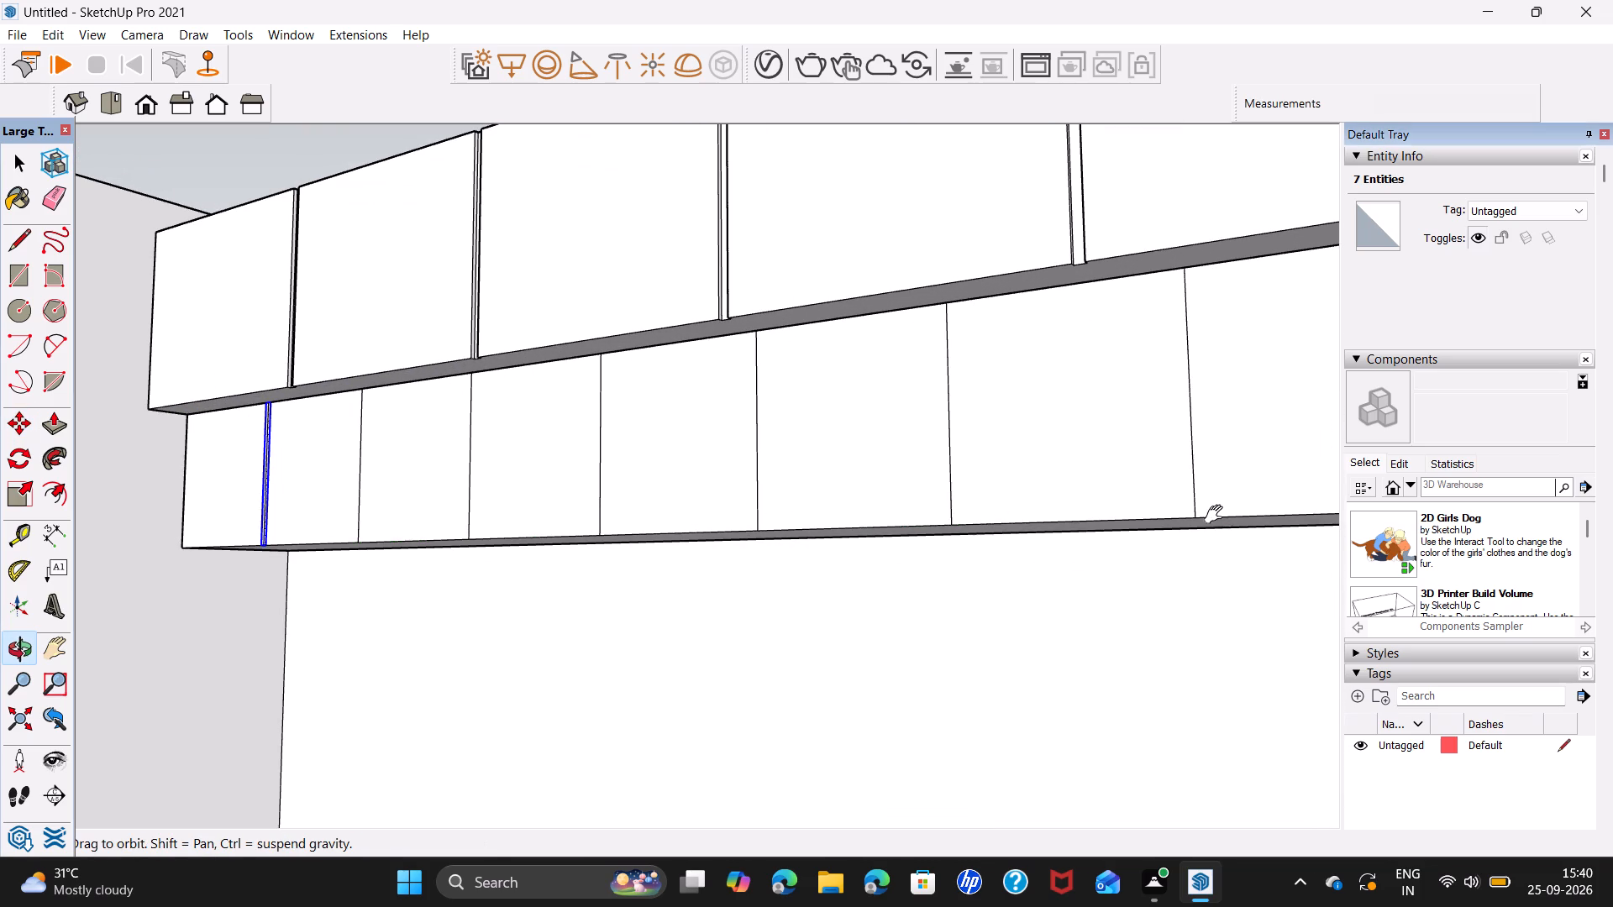
pyautogui.moveTo(1217, 515); pyautogui.dragTo(281, 563, button='middle')
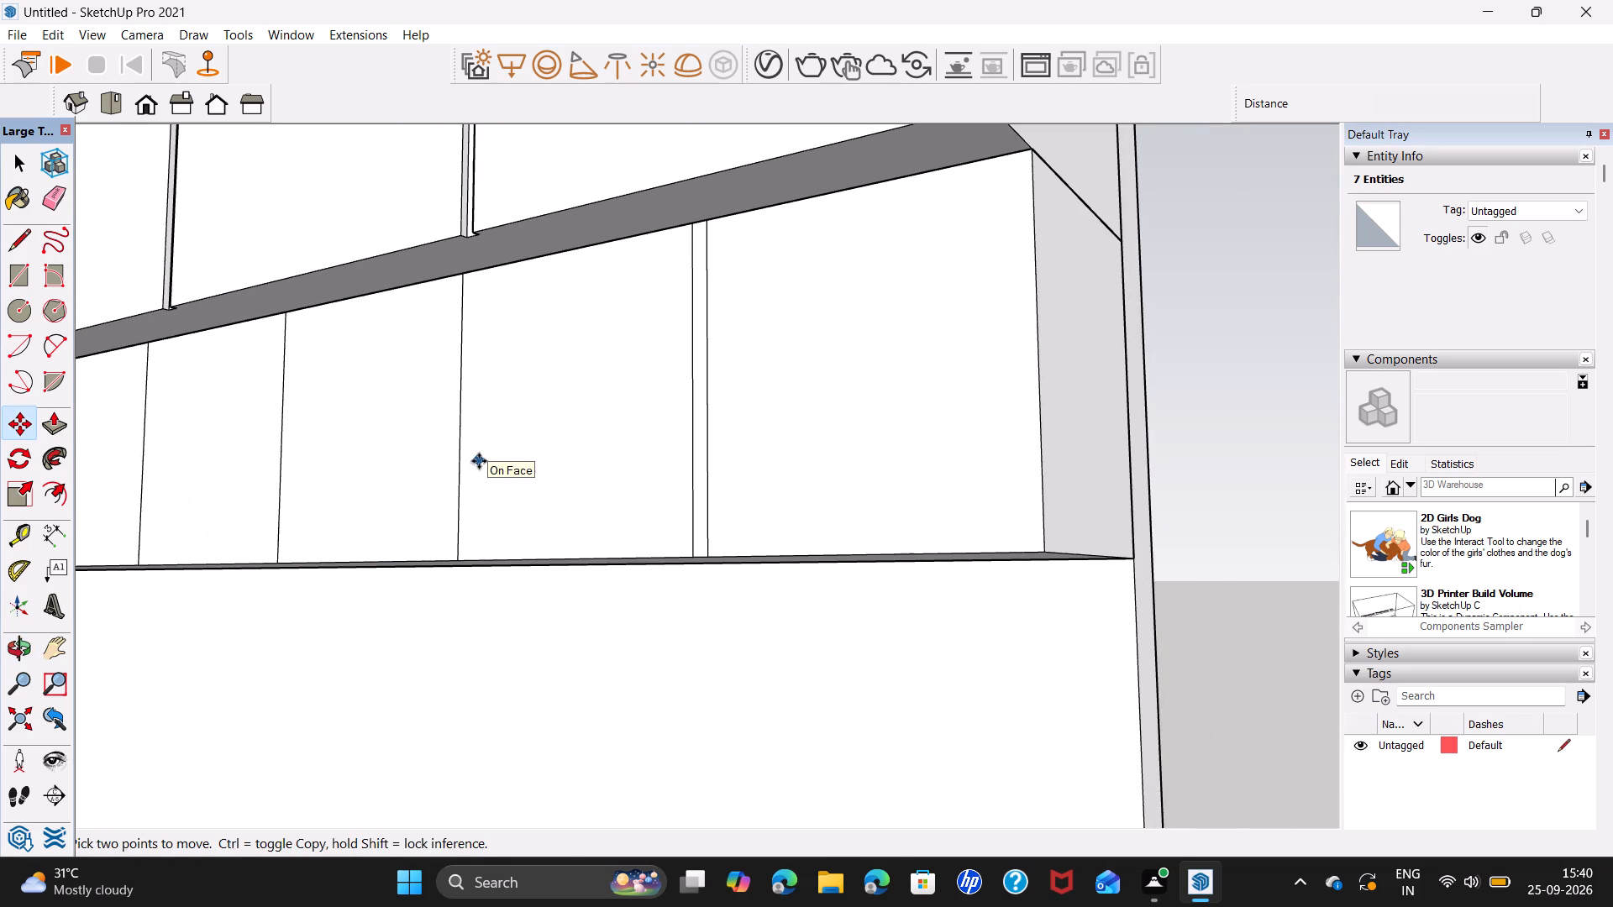
pyautogui.press('/')
pyautogui.press('8')
pyautogui.press('Return')
pyautogui.press('space')
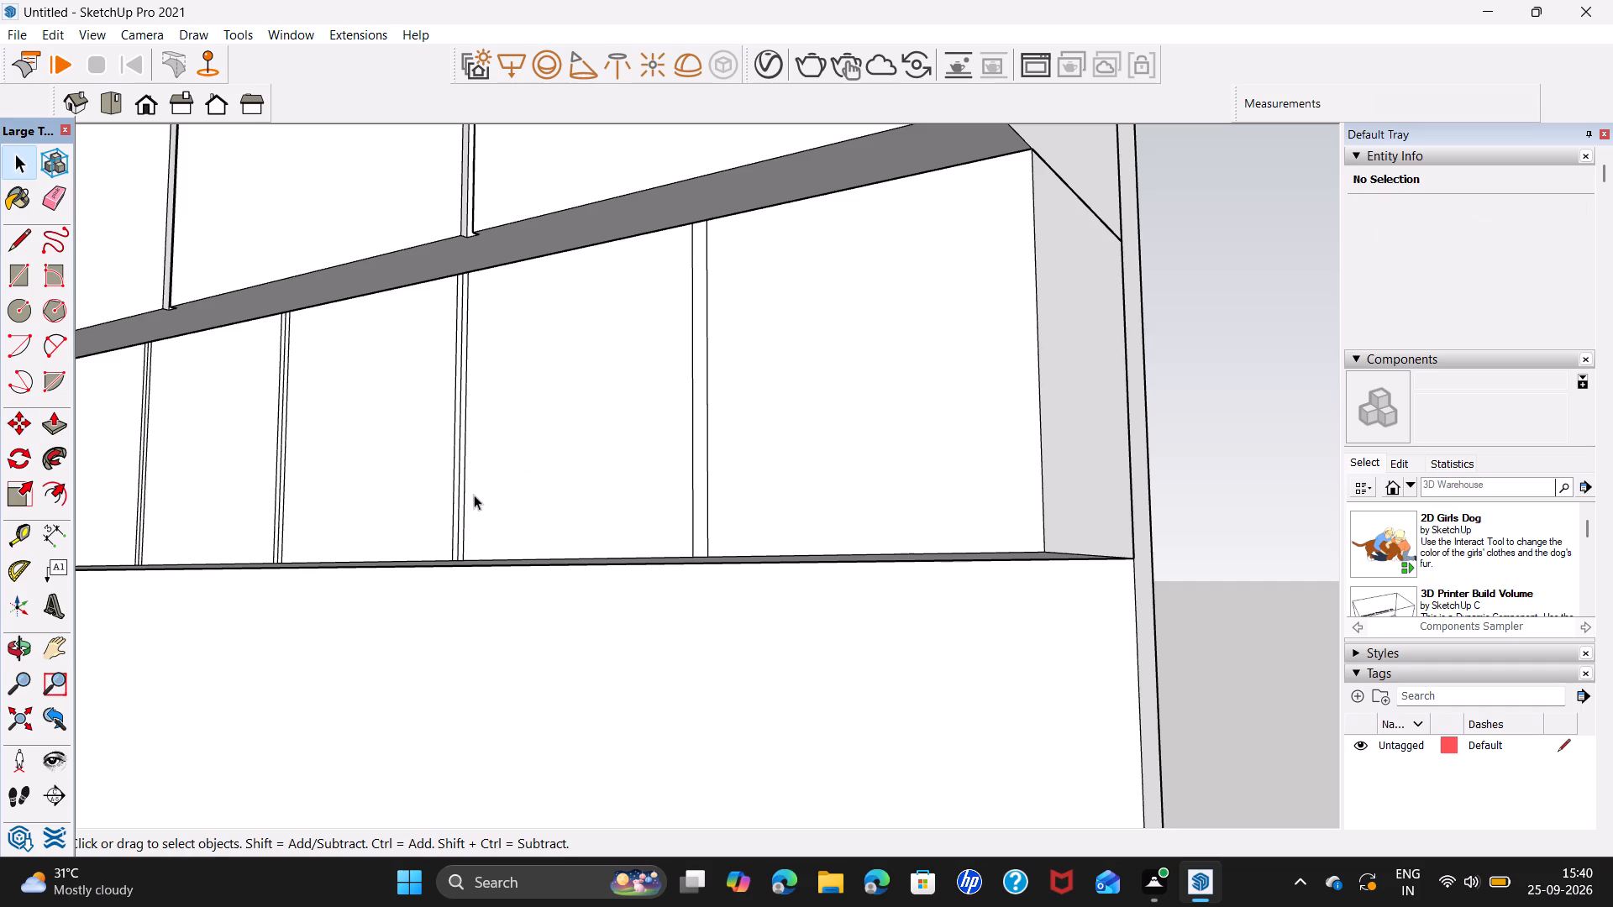
# Delete the centre divider edges inside the three strips following the one nearest the open end.
pyautogui.click(458, 502)
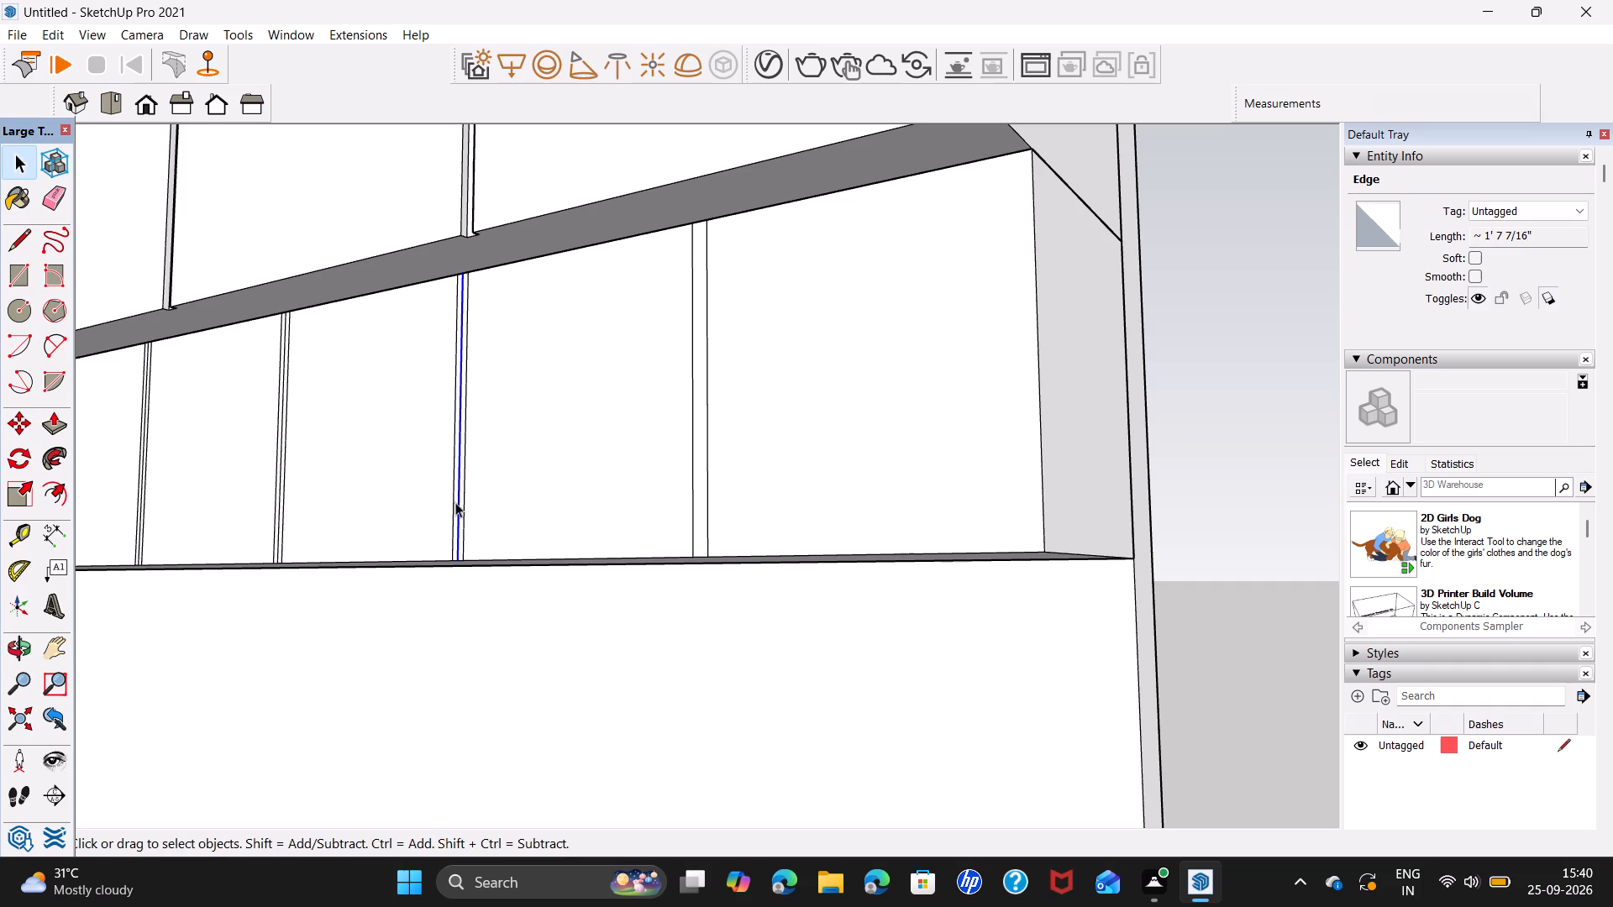
pyautogui.press('Delete')
pyautogui.click(275, 502)
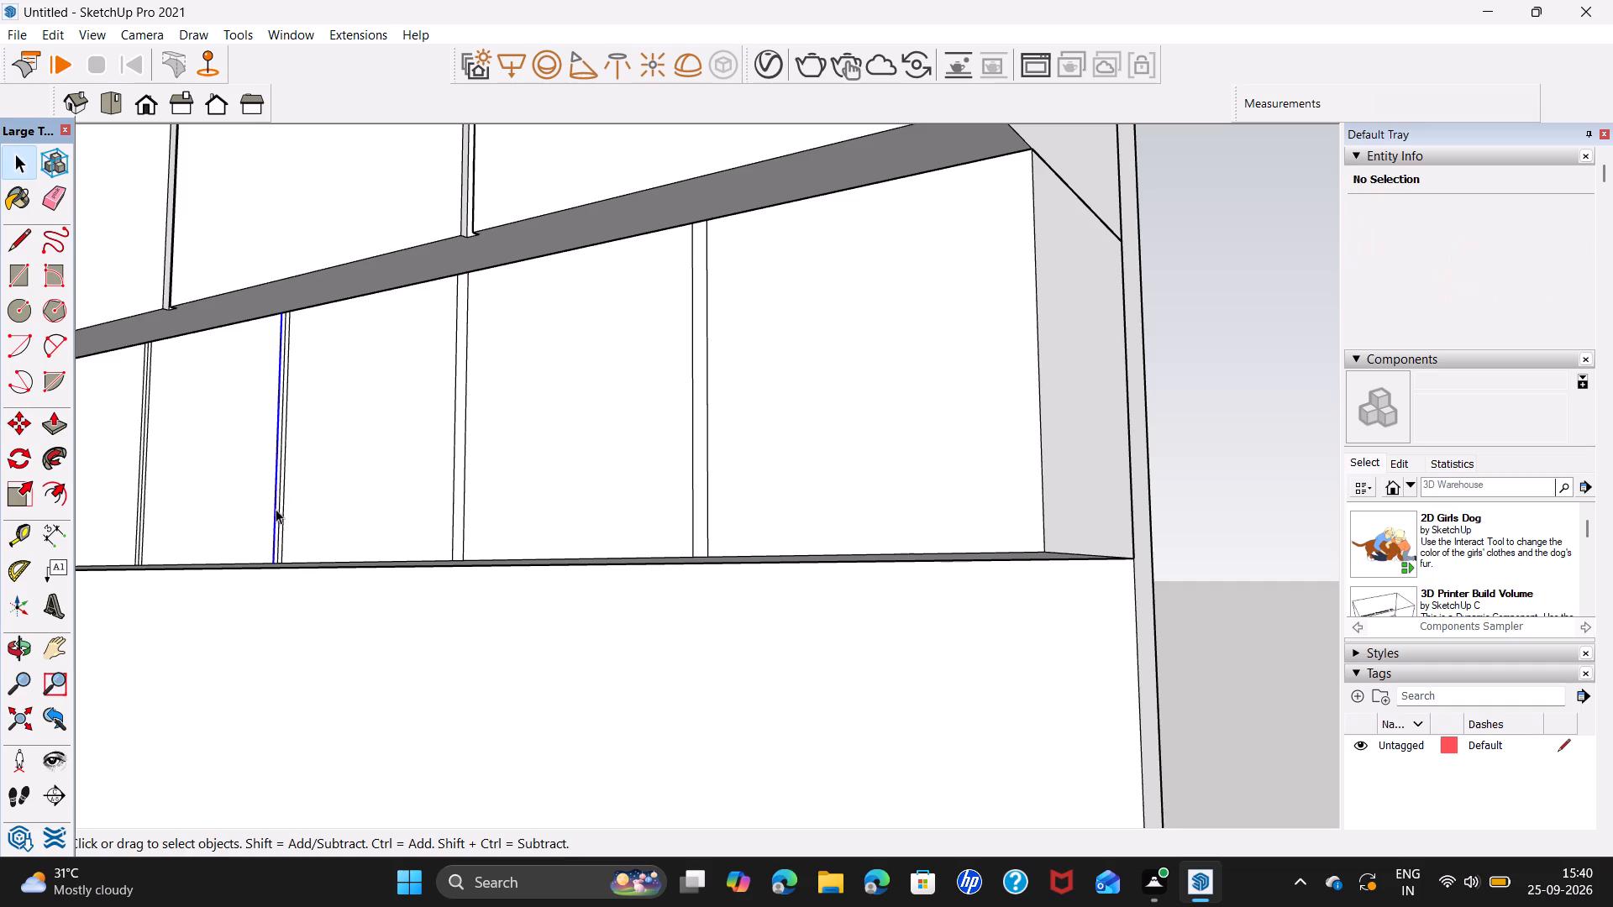
pyautogui.click(279, 511)
pyautogui.press('Delete')
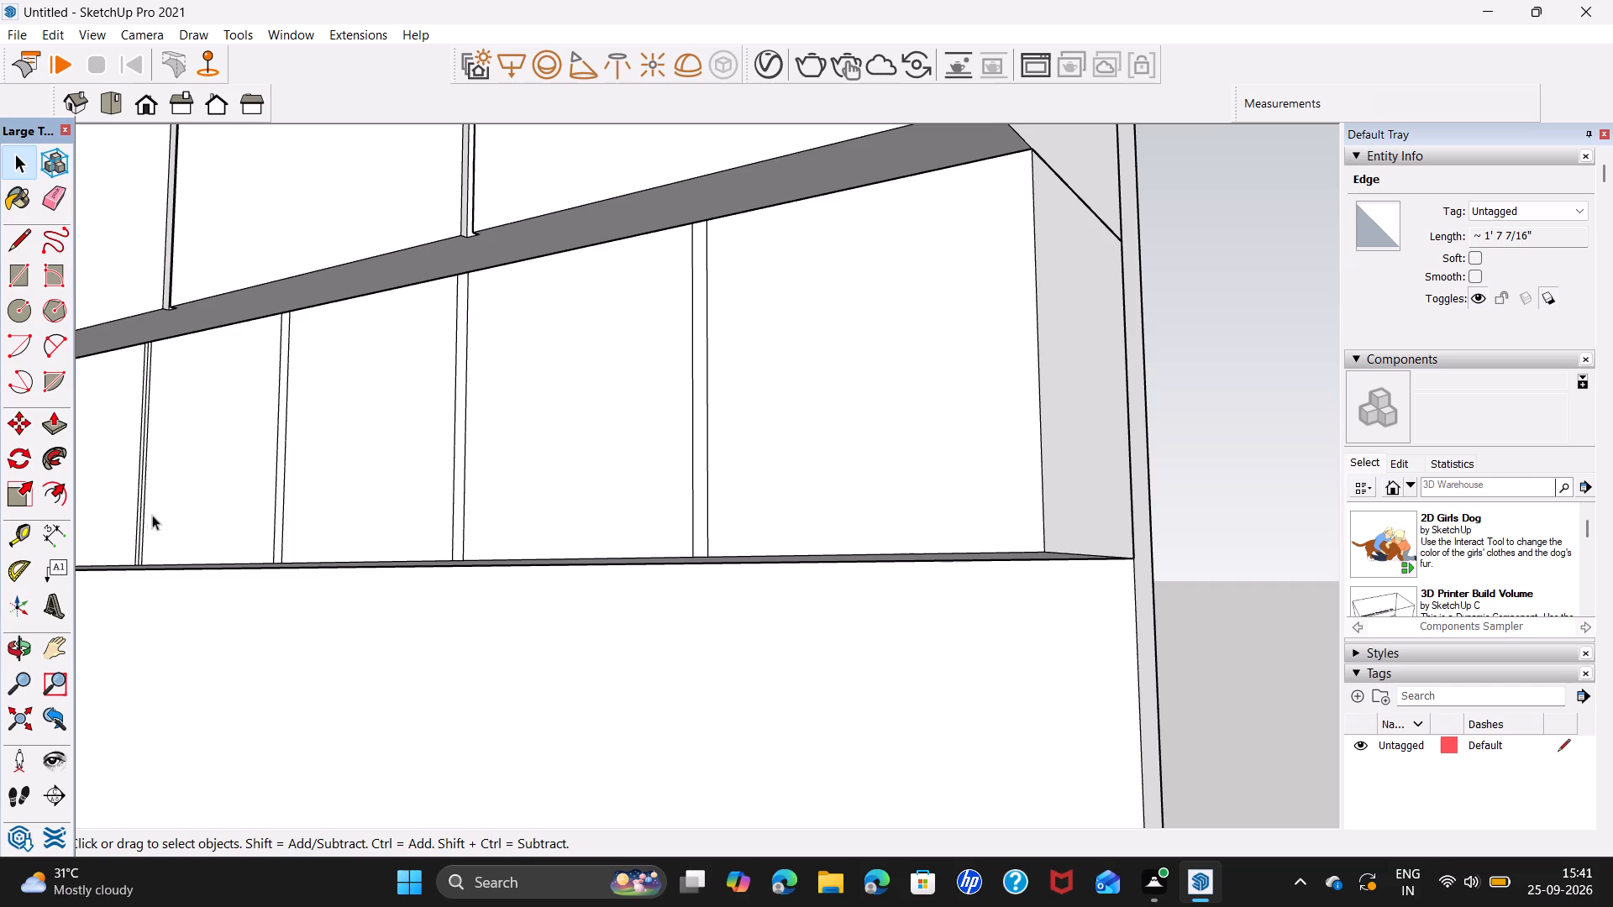
pyautogui.scroll(4, 134, 514)
pyautogui.click(145, 501)
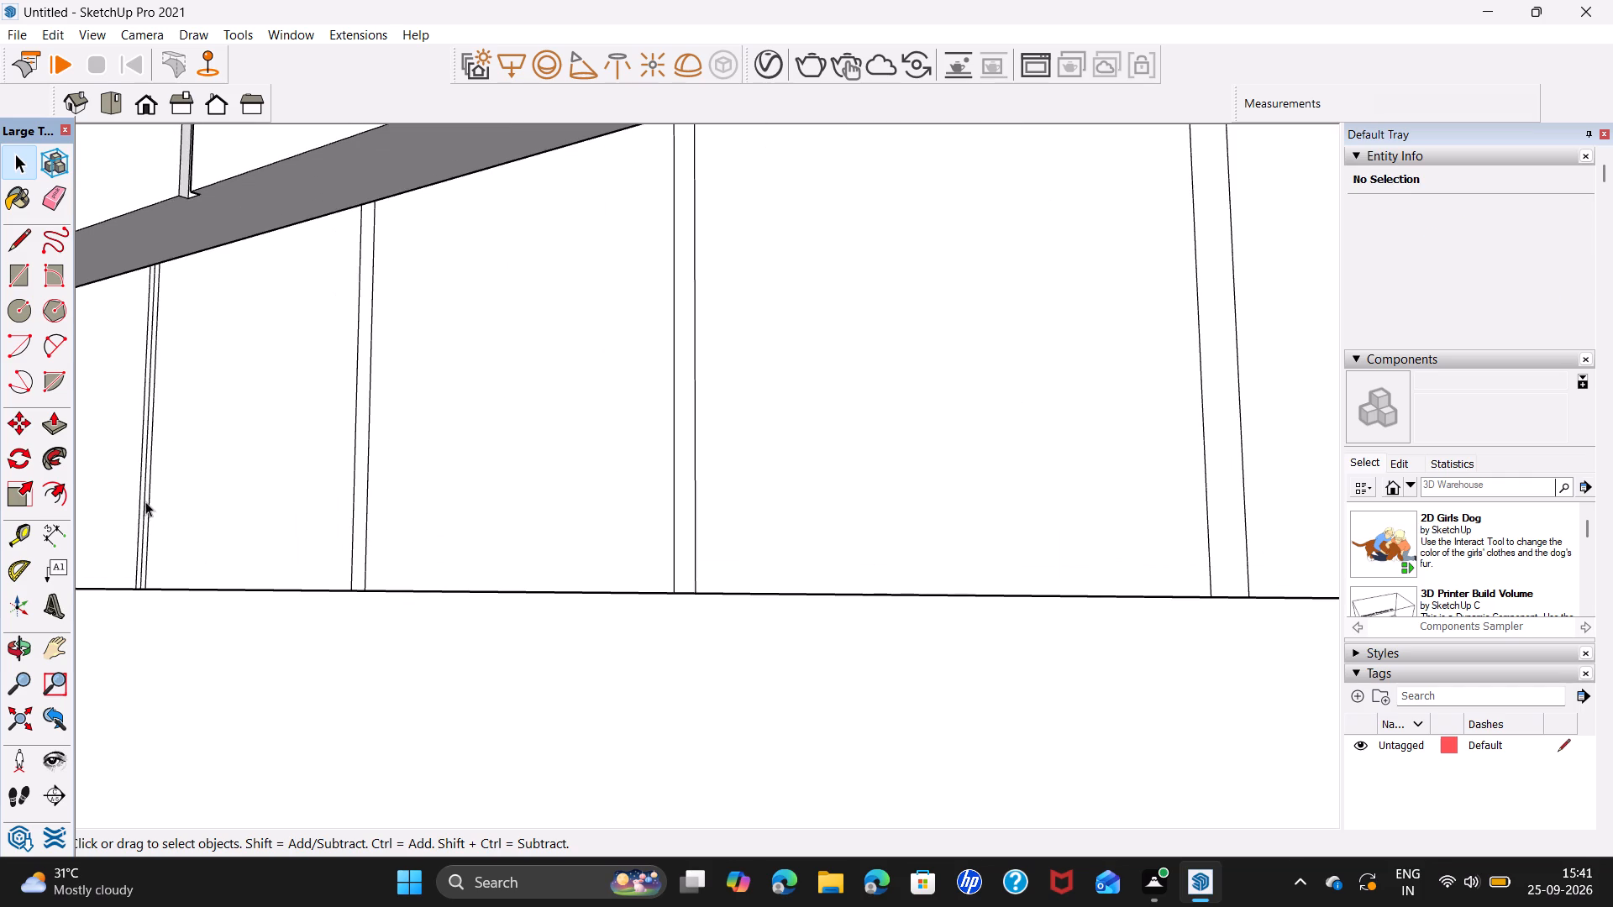
pyautogui.press('Delete')
# Delete the centre divider edges inside the next four strips toward the inner end of the lower box's front.
pyautogui.keyDown('shift'); pyautogui.moveTo(176, 495); pyautogui.dragTo(925, 671, button='middle'); pyautogui.keyUp('shift')
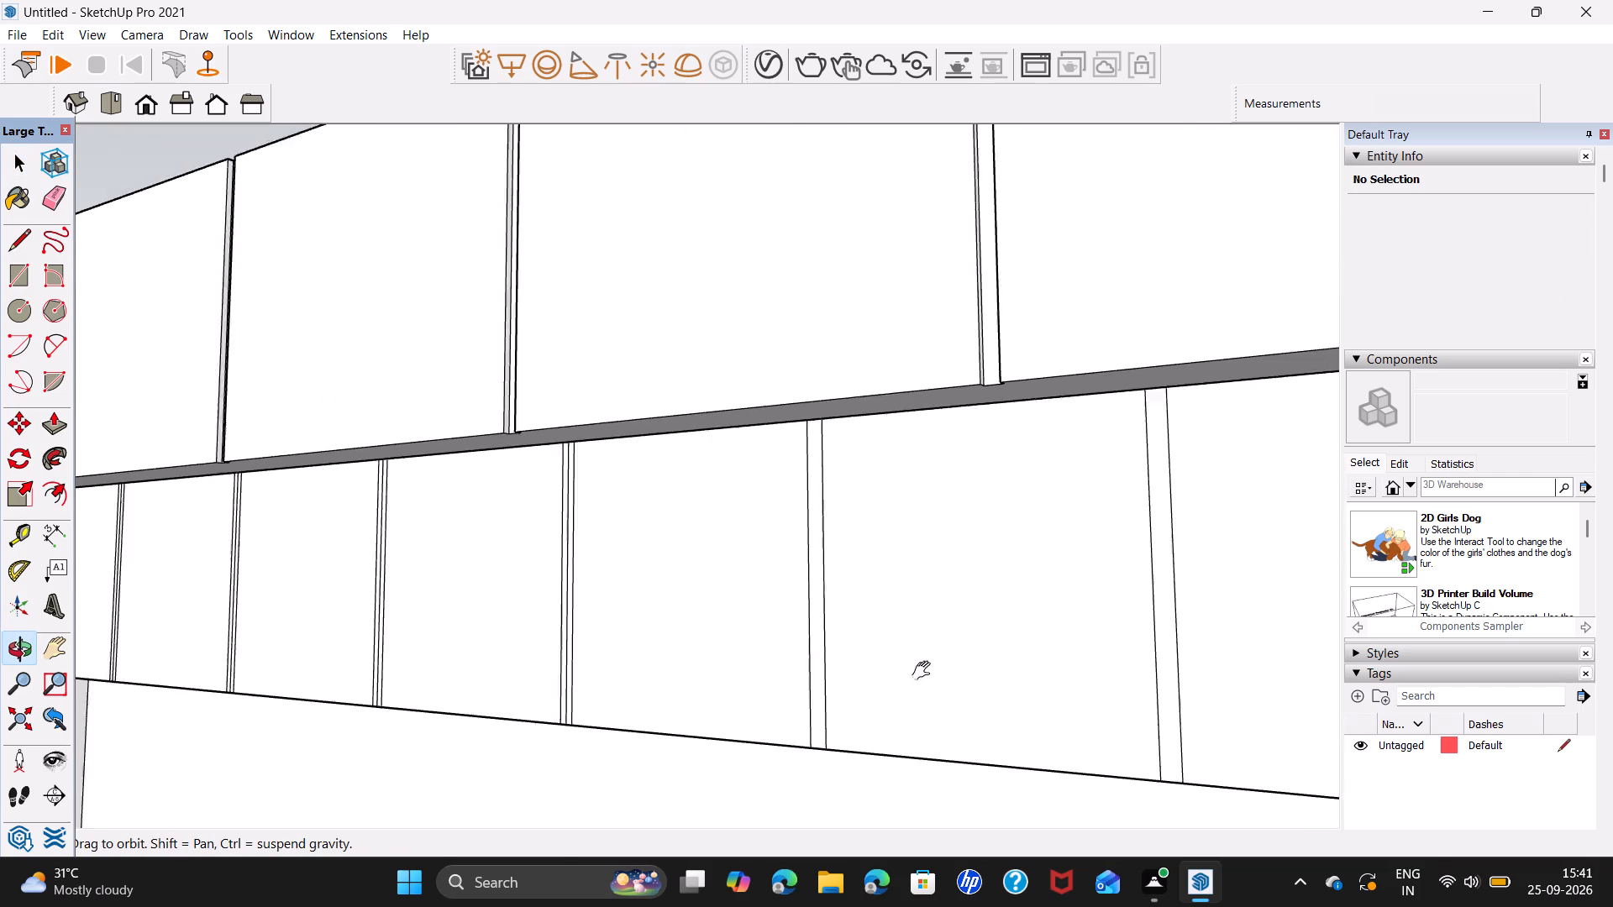
pyautogui.keyDown('shift'); pyautogui.moveTo(925, 671); pyautogui.dragTo(926, 671, button='middle'); pyautogui.keyUp('shift')
pyautogui.click(612, 643)
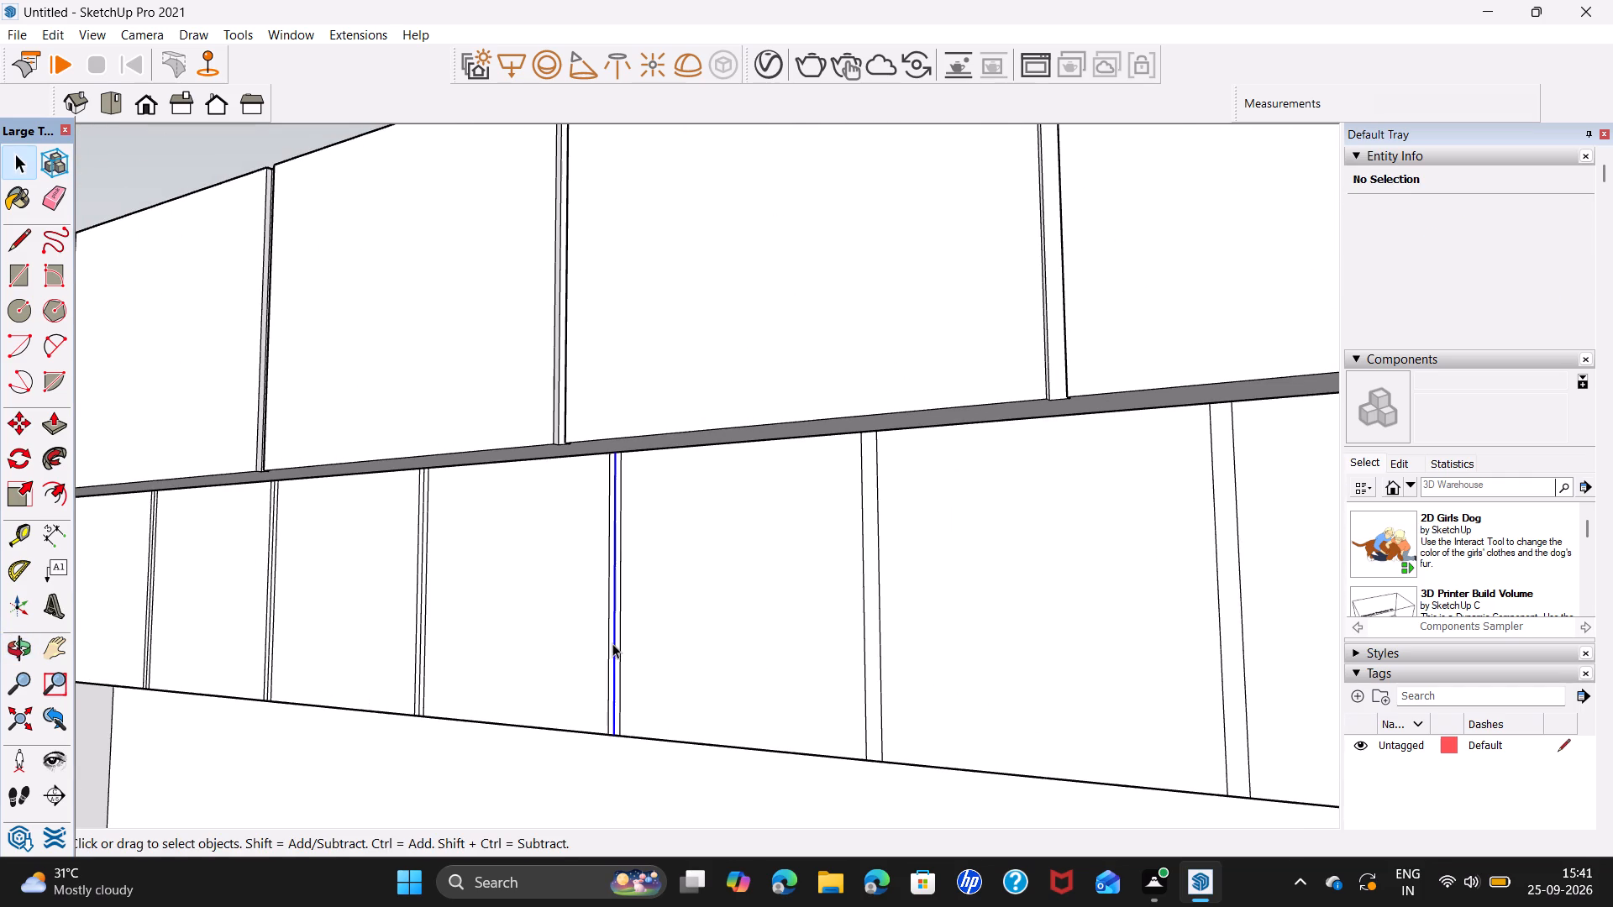
pyautogui.press('Delete')
pyautogui.click(422, 646)
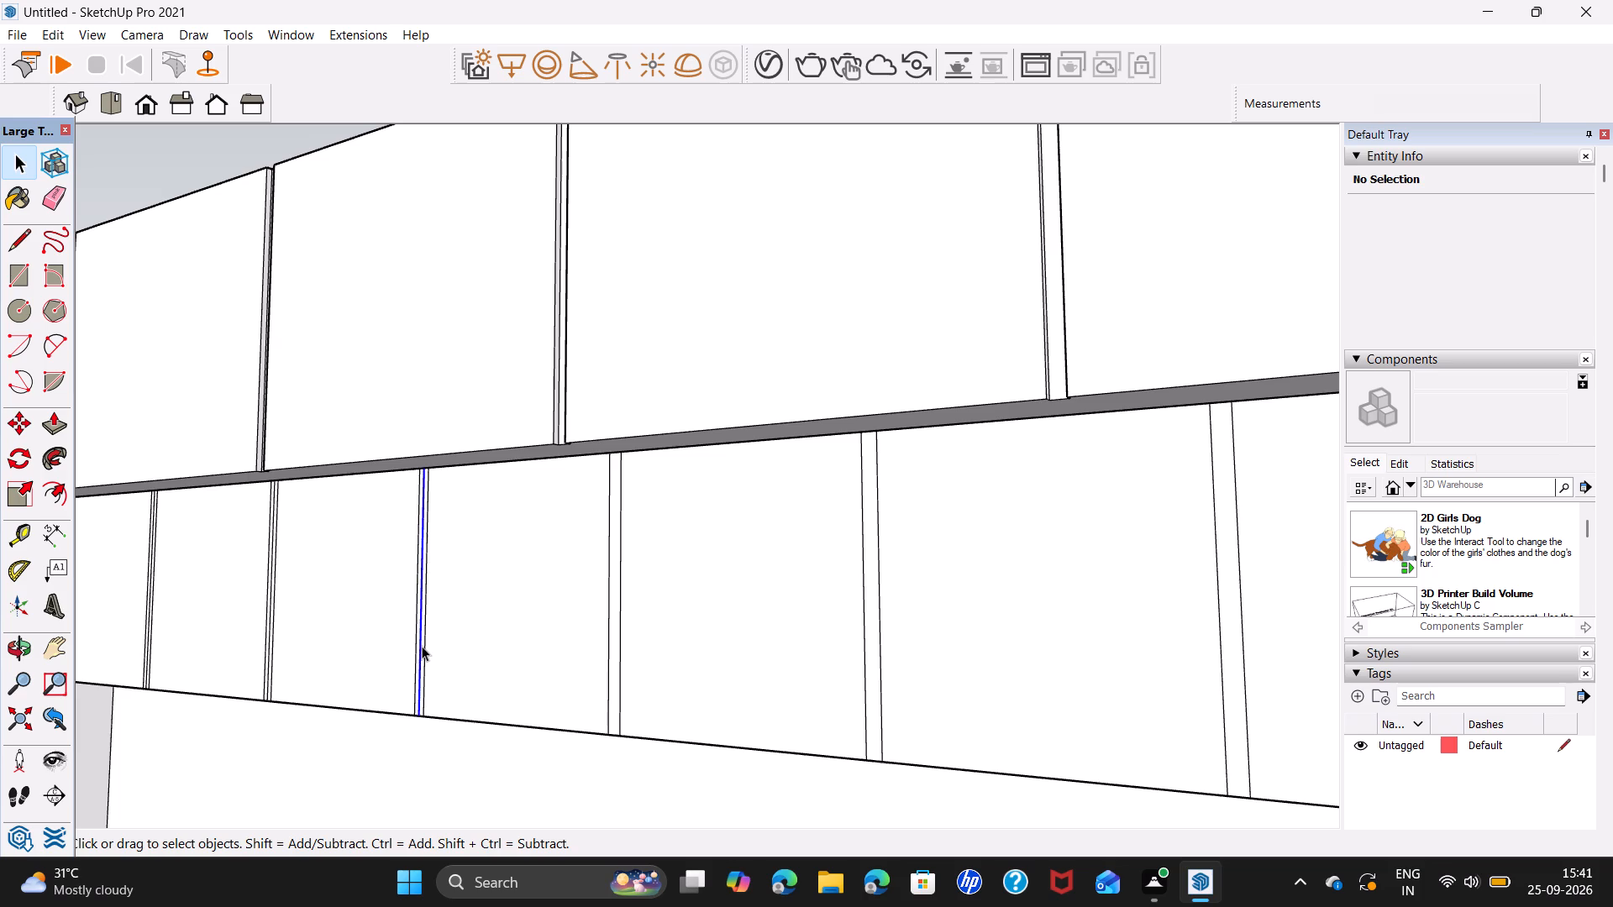
pyautogui.press('Delete')
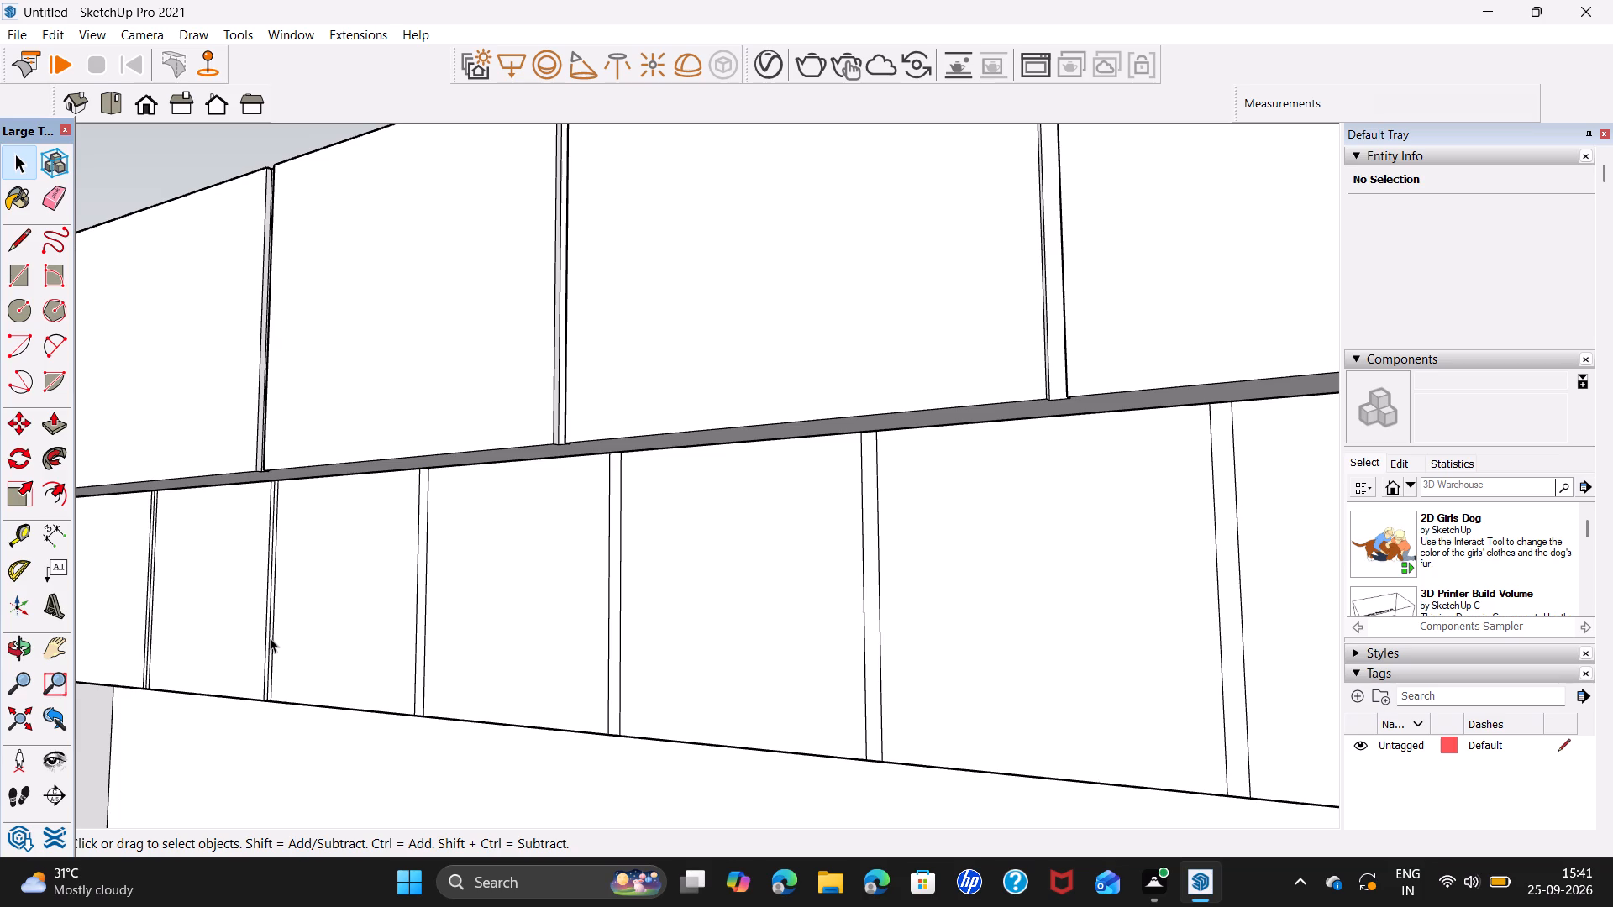
pyautogui.click(270, 637)
pyautogui.press('Delete')
pyautogui.click(148, 614)
pyautogui.press('Delete')
# Delete the centre divider edge inside the strip nearest the inner end of the lower box's front.
pyautogui.scroll(-2, 148, 614)
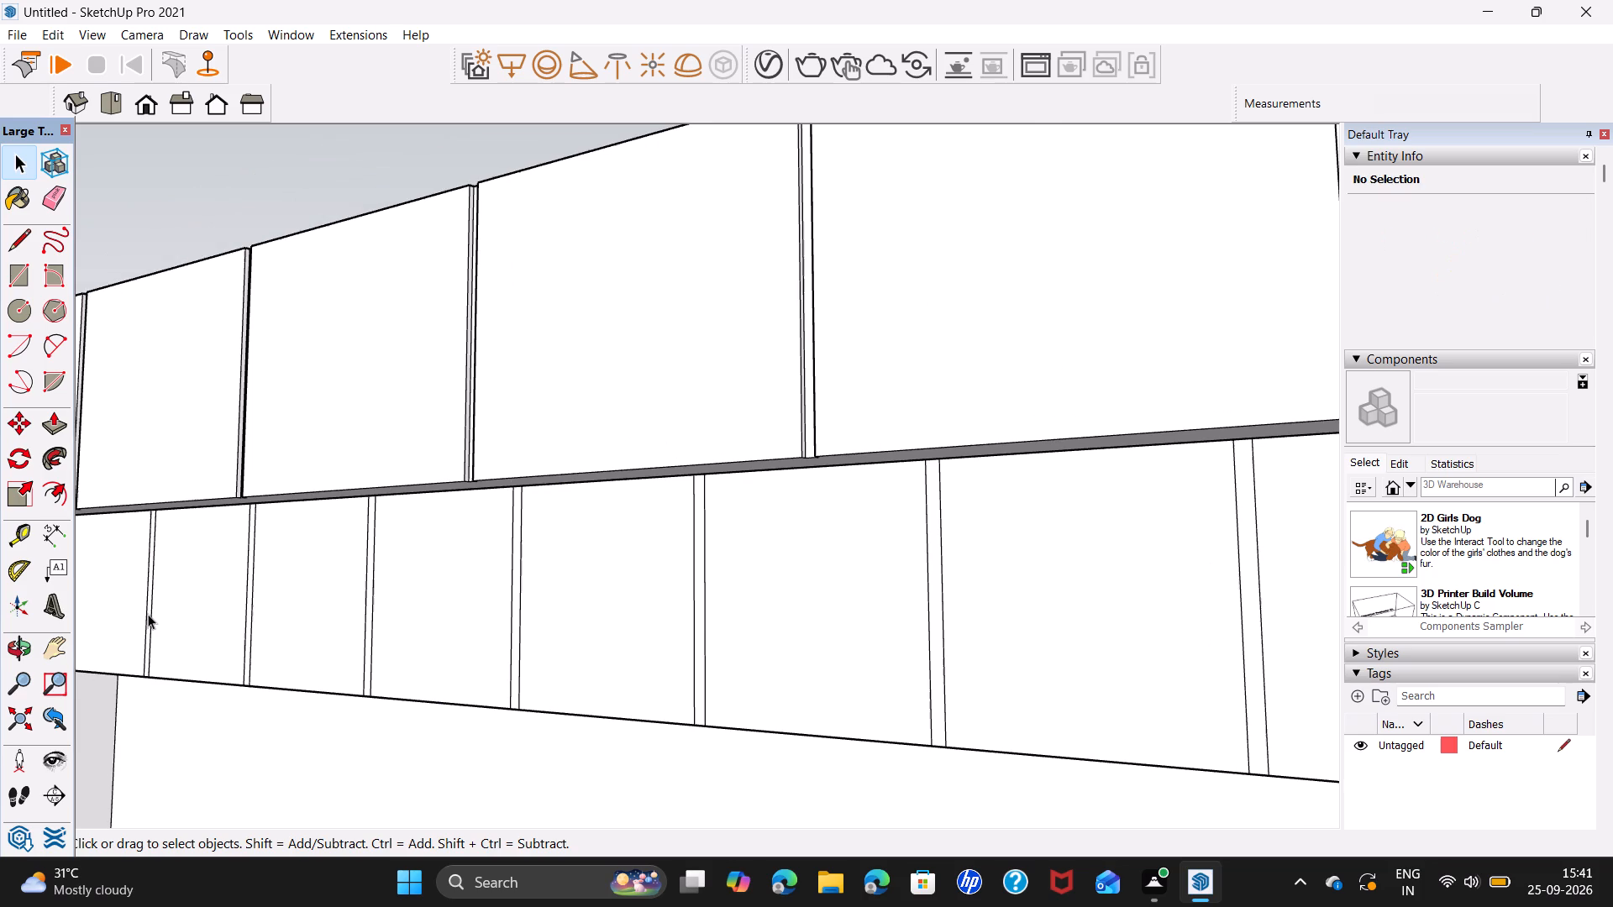
pyautogui.keyDown('shift'); pyautogui.moveTo(148, 614); pyautogui.dragTo(504, 695, button='middle'); pyautogui.keyUp('shift')
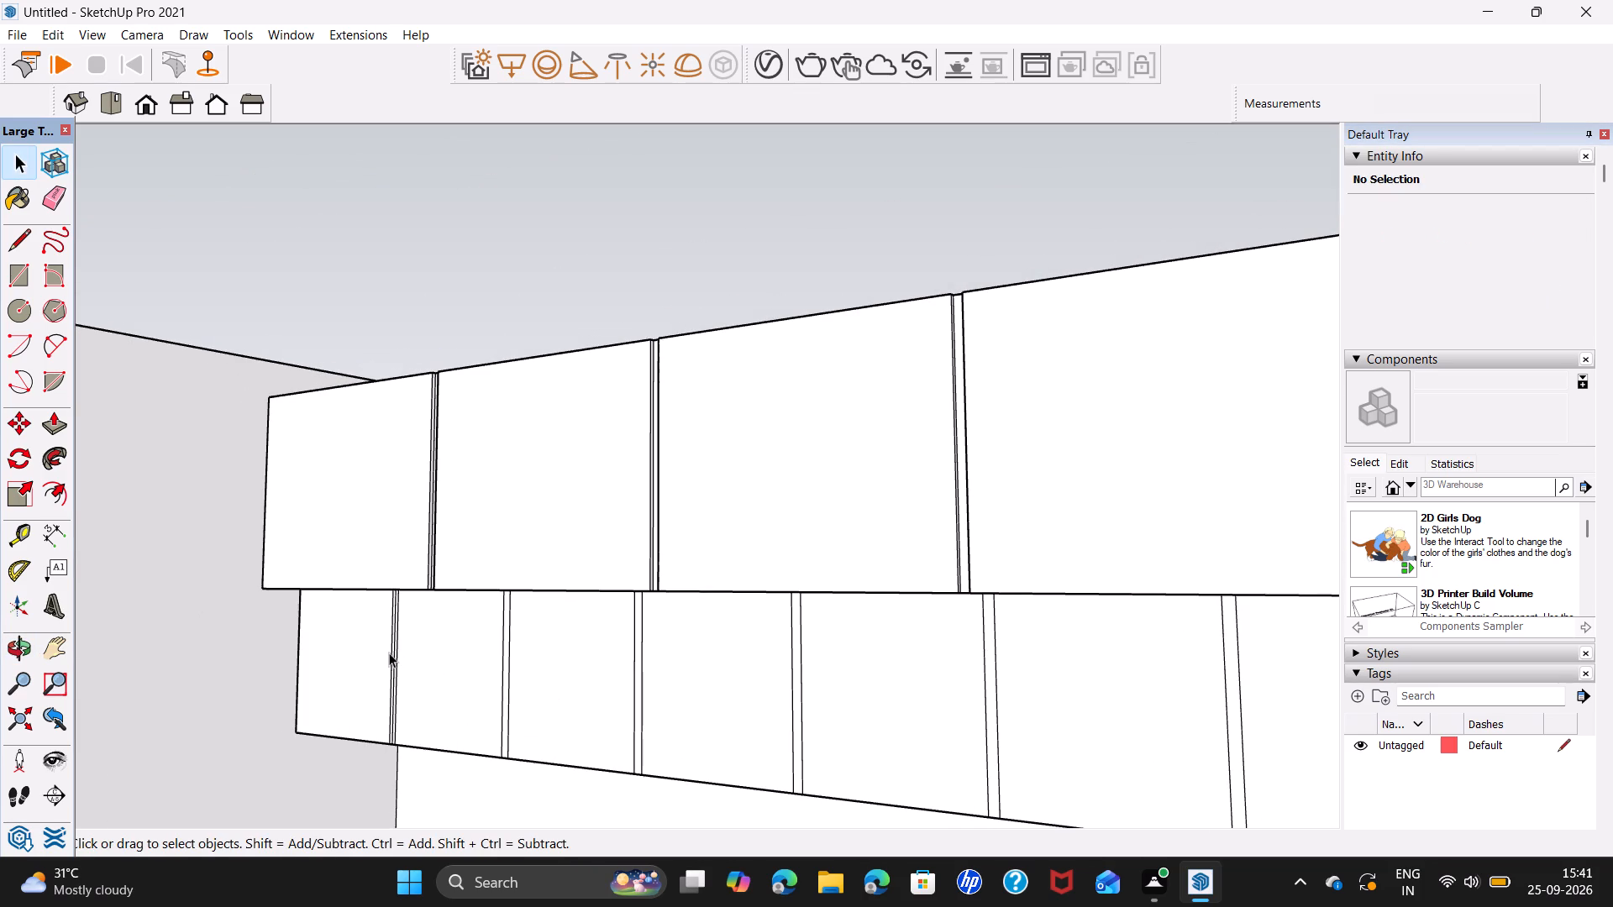
pyautogui.click(389, 653)
pyautogui.click(394, 656)
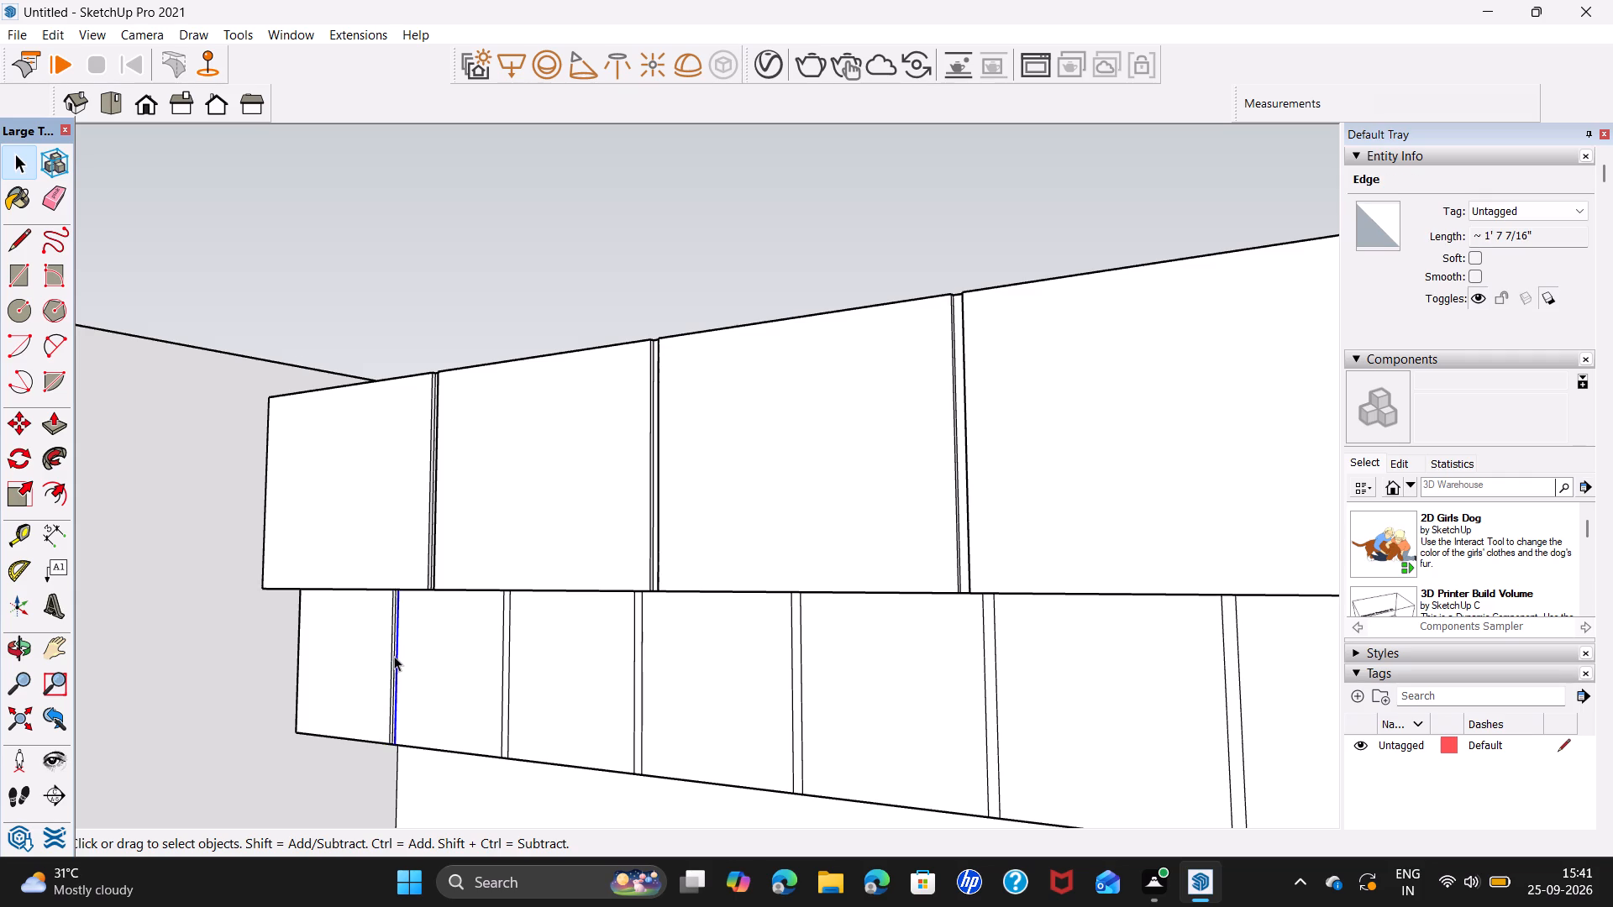
pyautogui.scroll(6, 394, 656)
pyautogui.click(394, 656)
pyautogui.press('Delete')
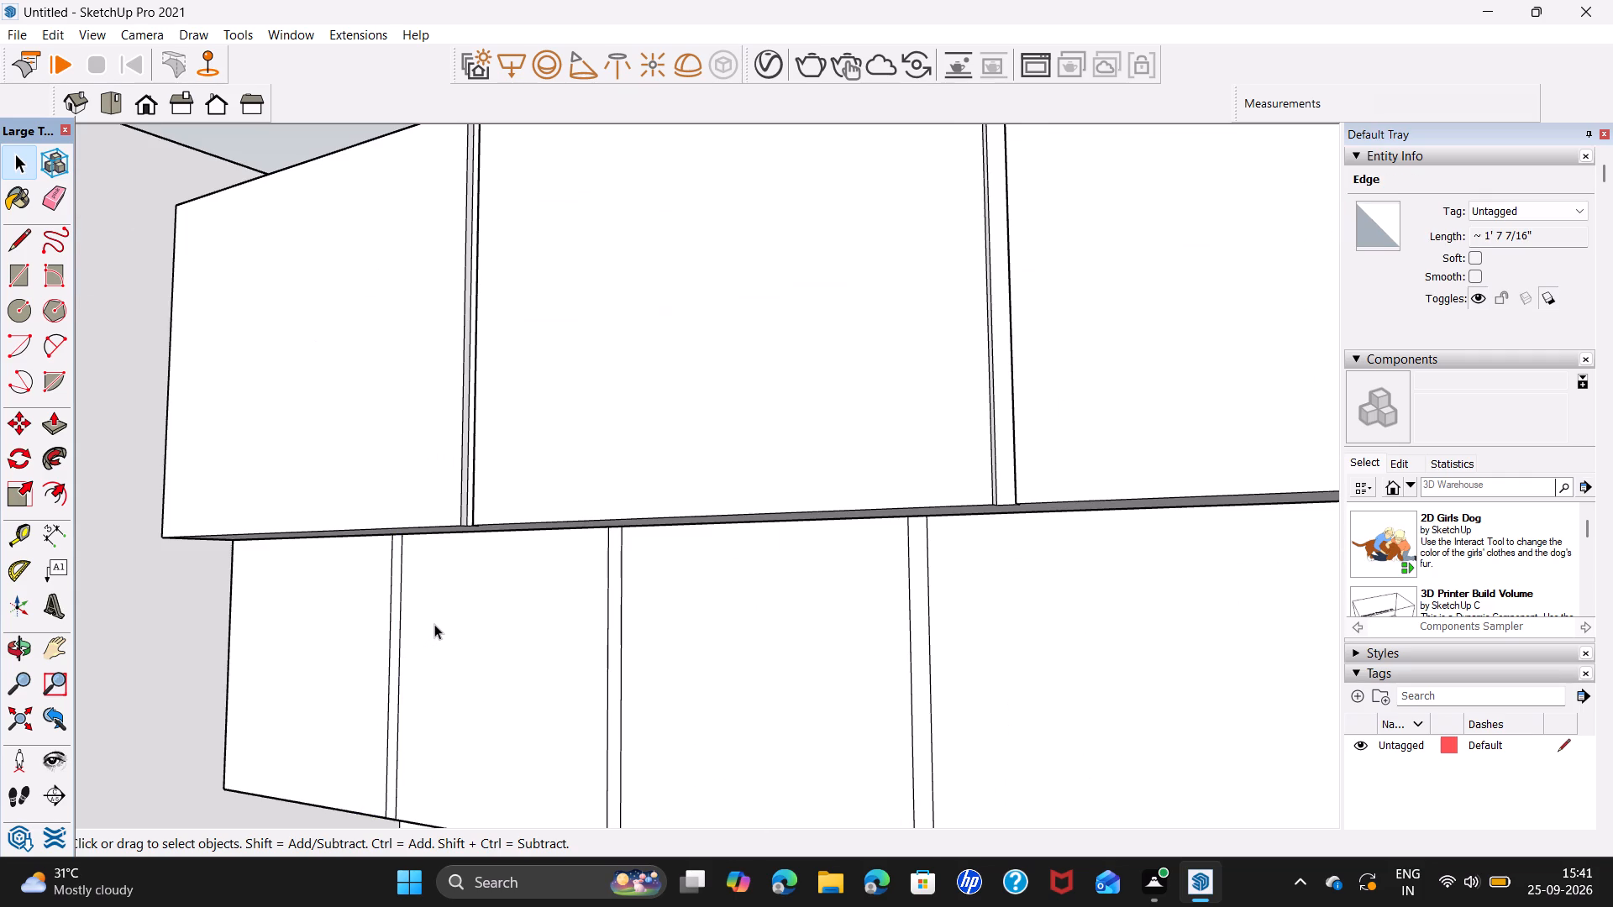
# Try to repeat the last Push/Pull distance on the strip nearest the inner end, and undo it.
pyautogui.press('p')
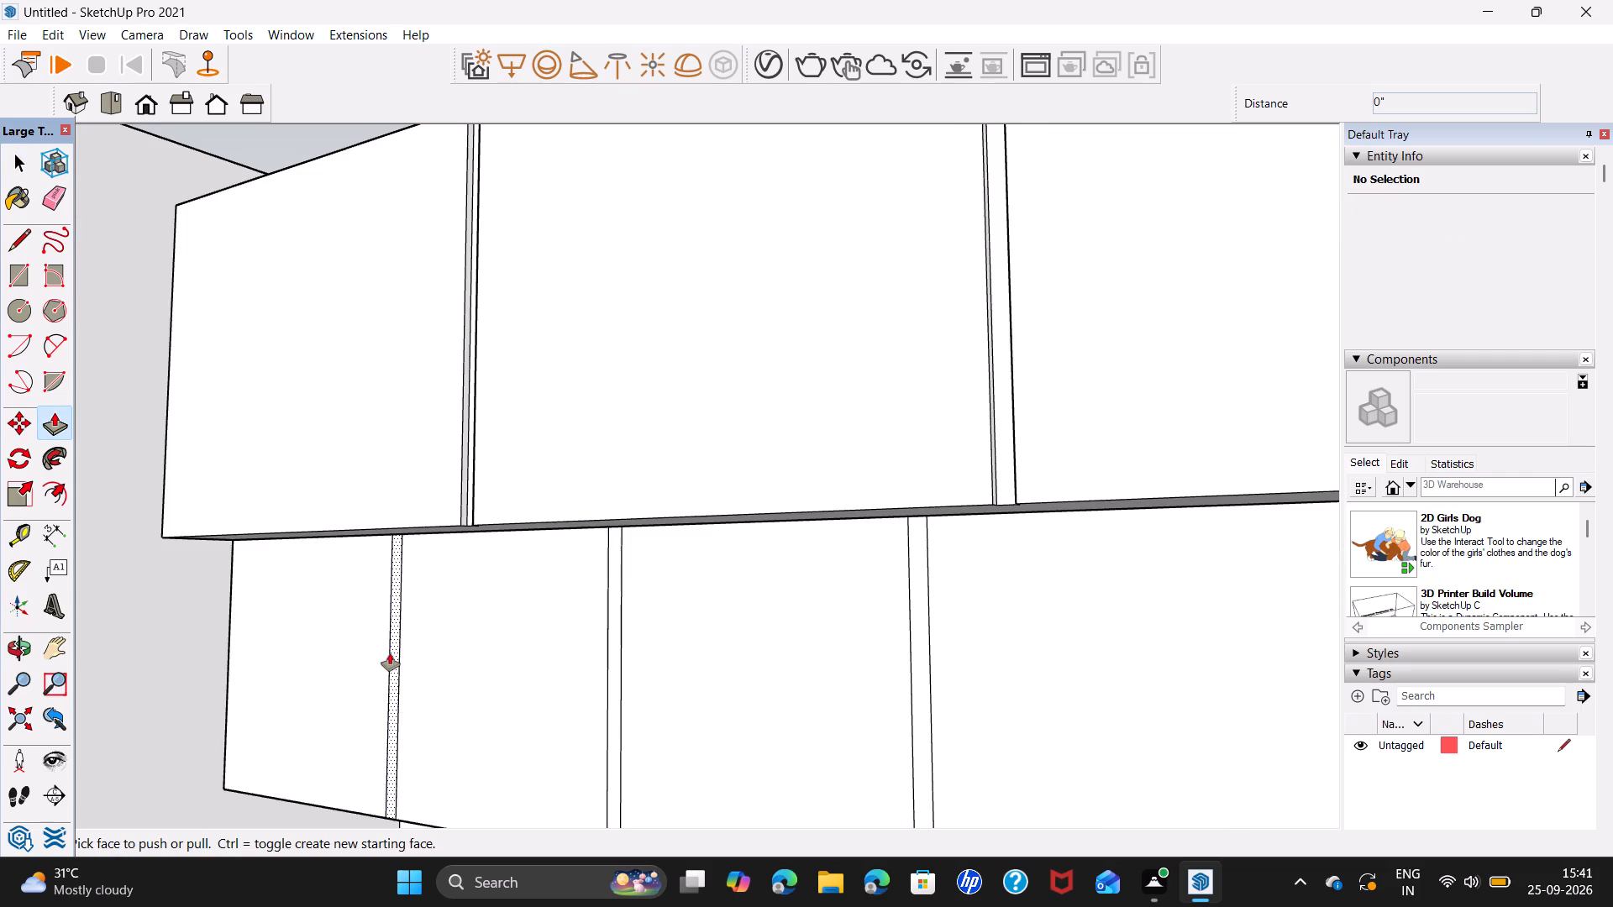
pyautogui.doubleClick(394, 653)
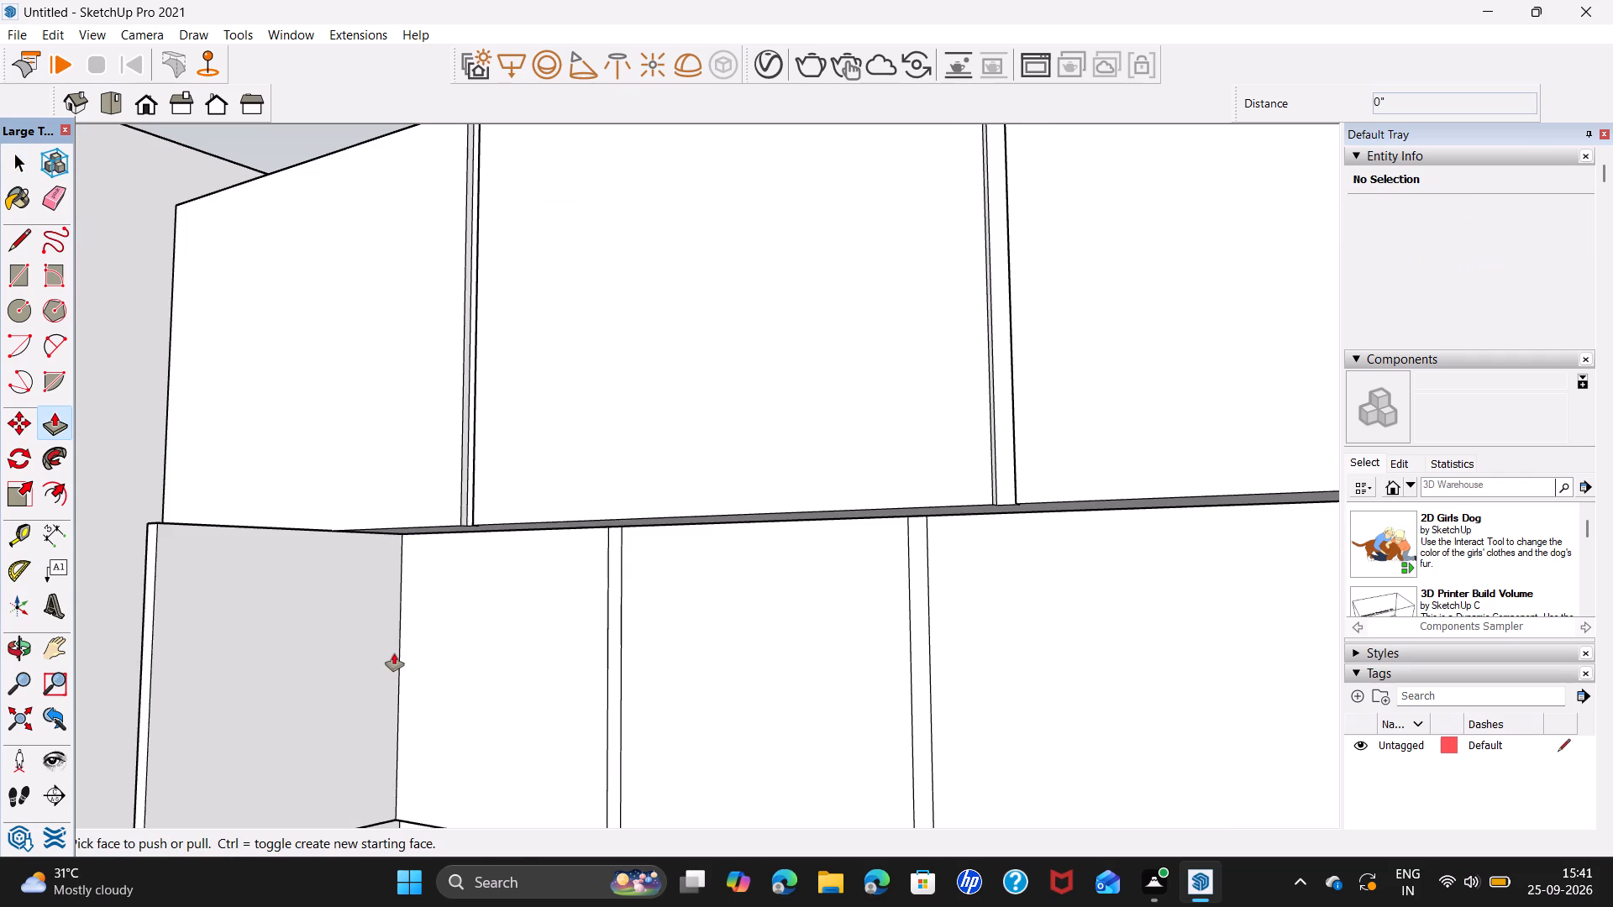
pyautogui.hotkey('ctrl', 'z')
# Recess the five divider strips nearest the inner end of the lower box's front by 0.5".
pyautogui.click(392, 665)
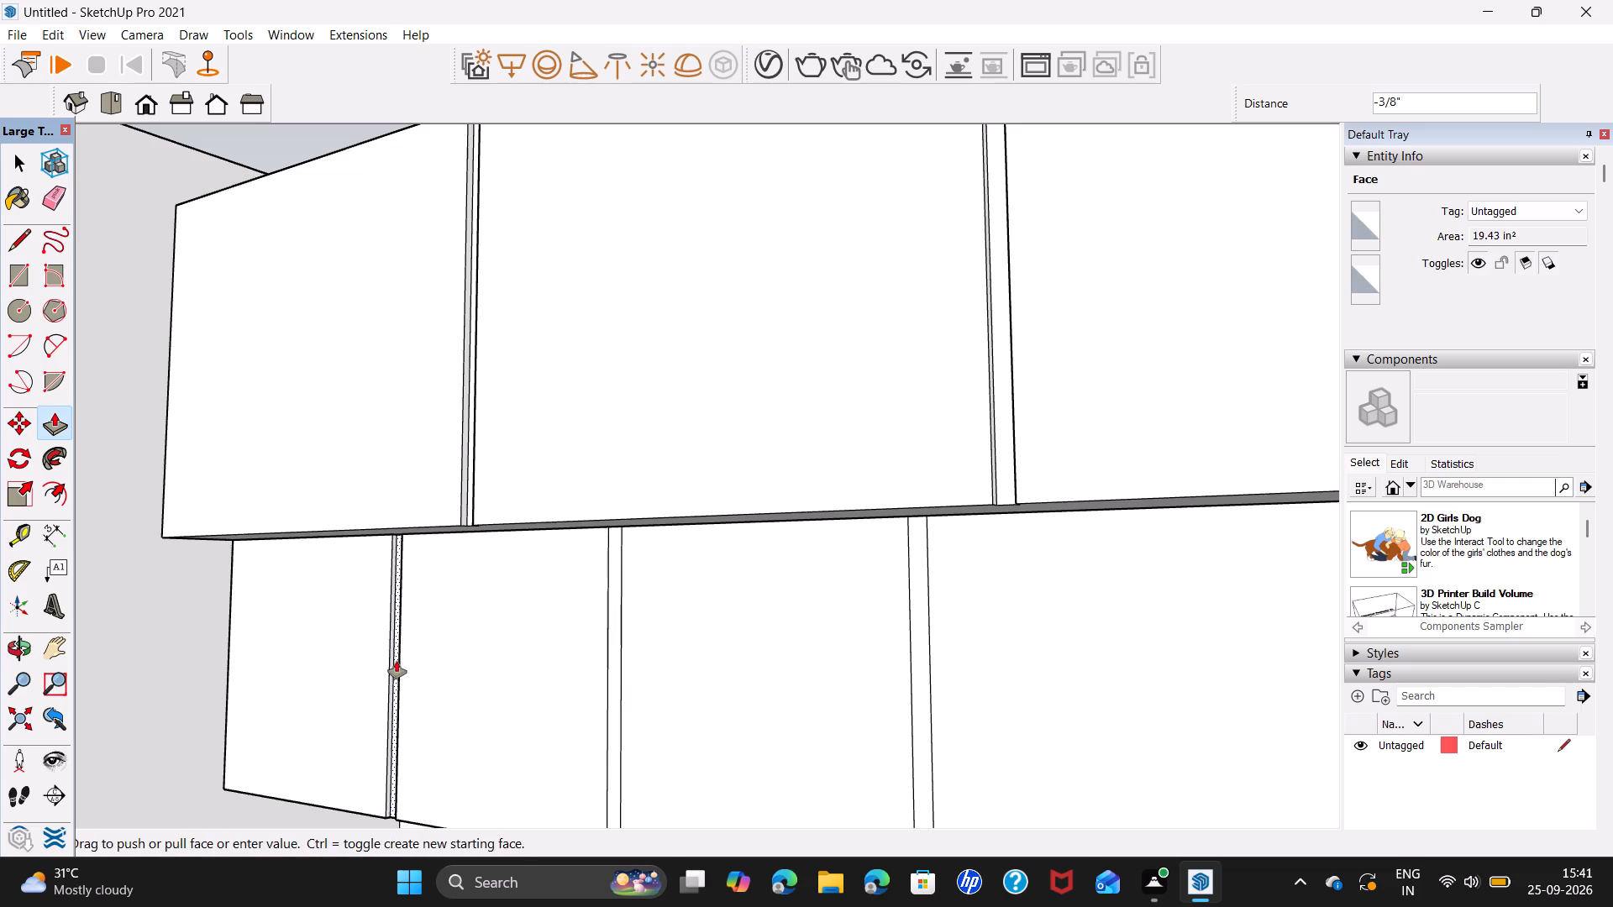
pyautogui.write('0.')
pyautogui.press('5')
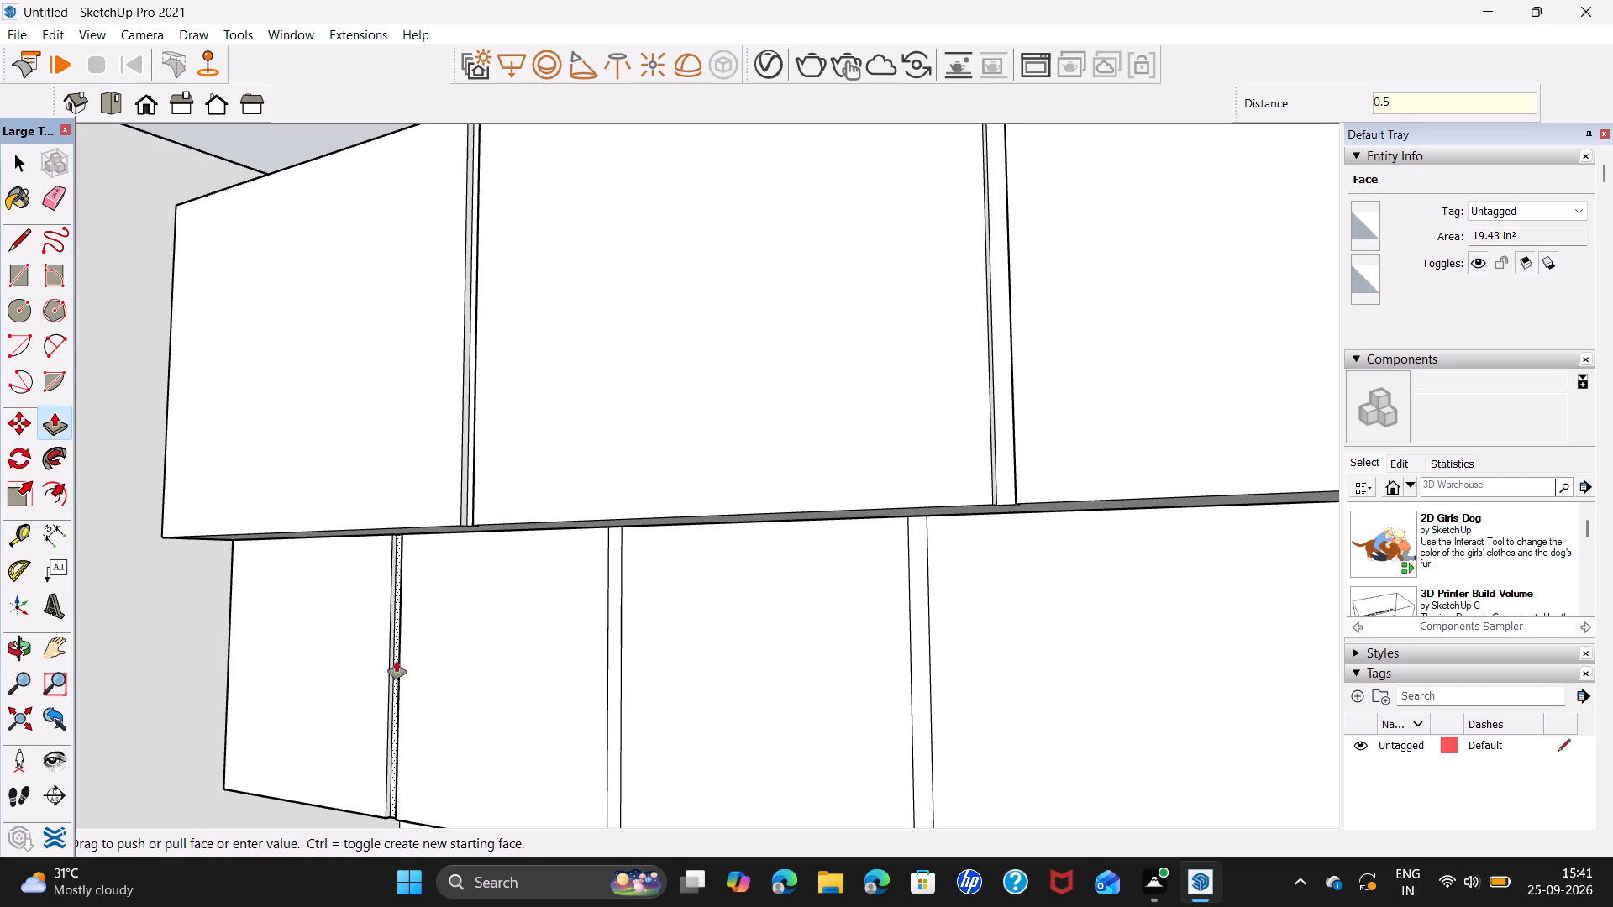
pyautogui.press('Return')
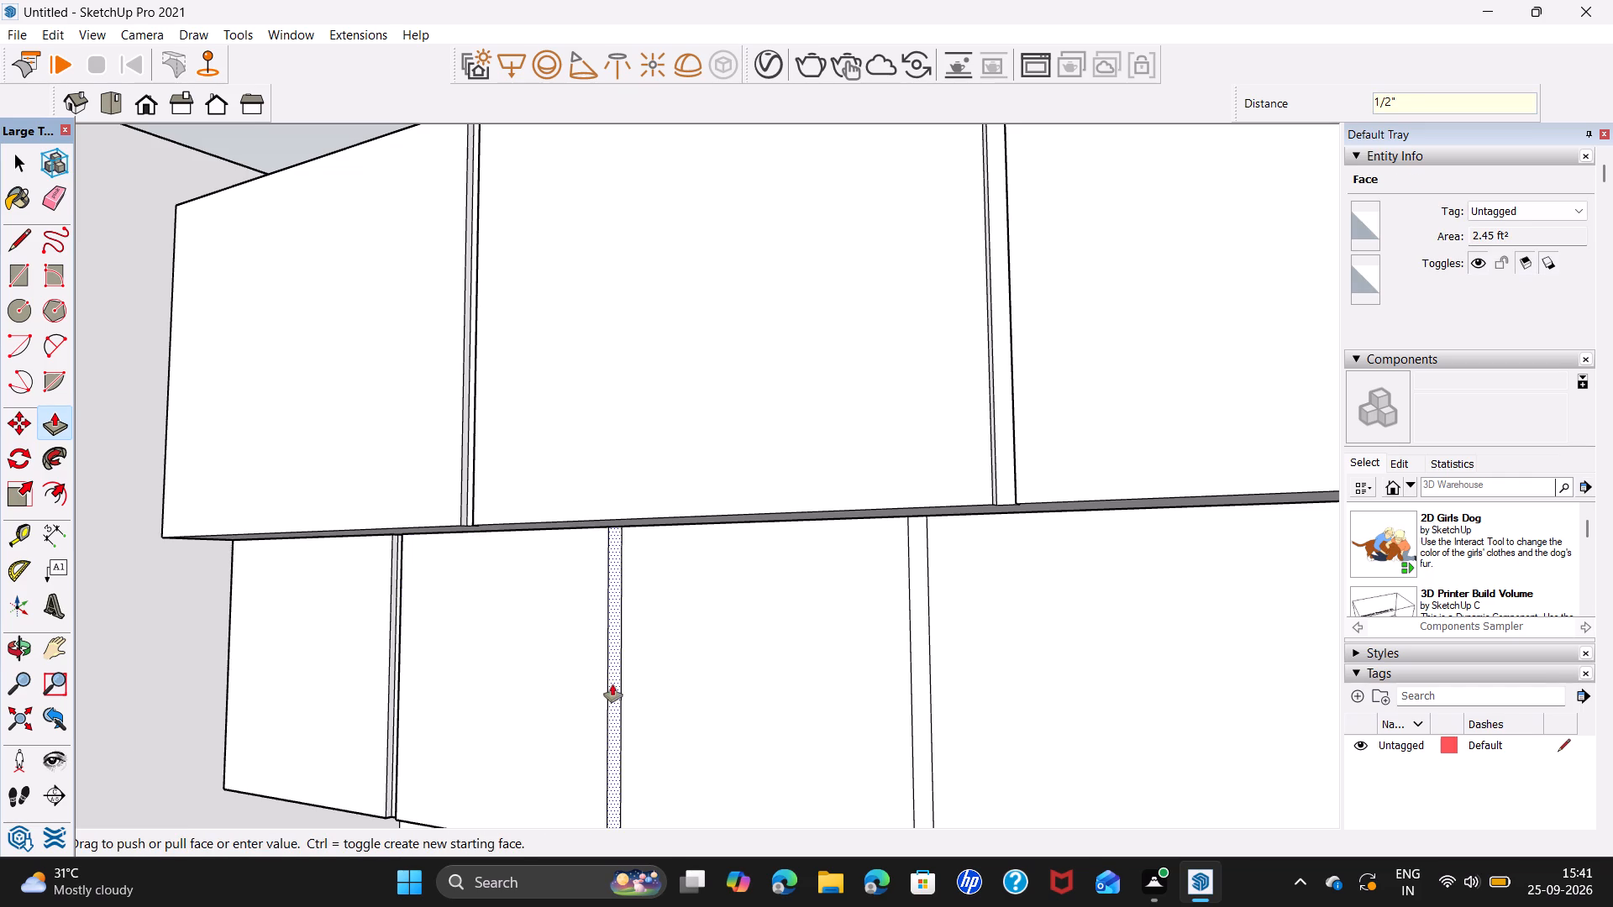
pyautogui.doubleClick(612, 684)
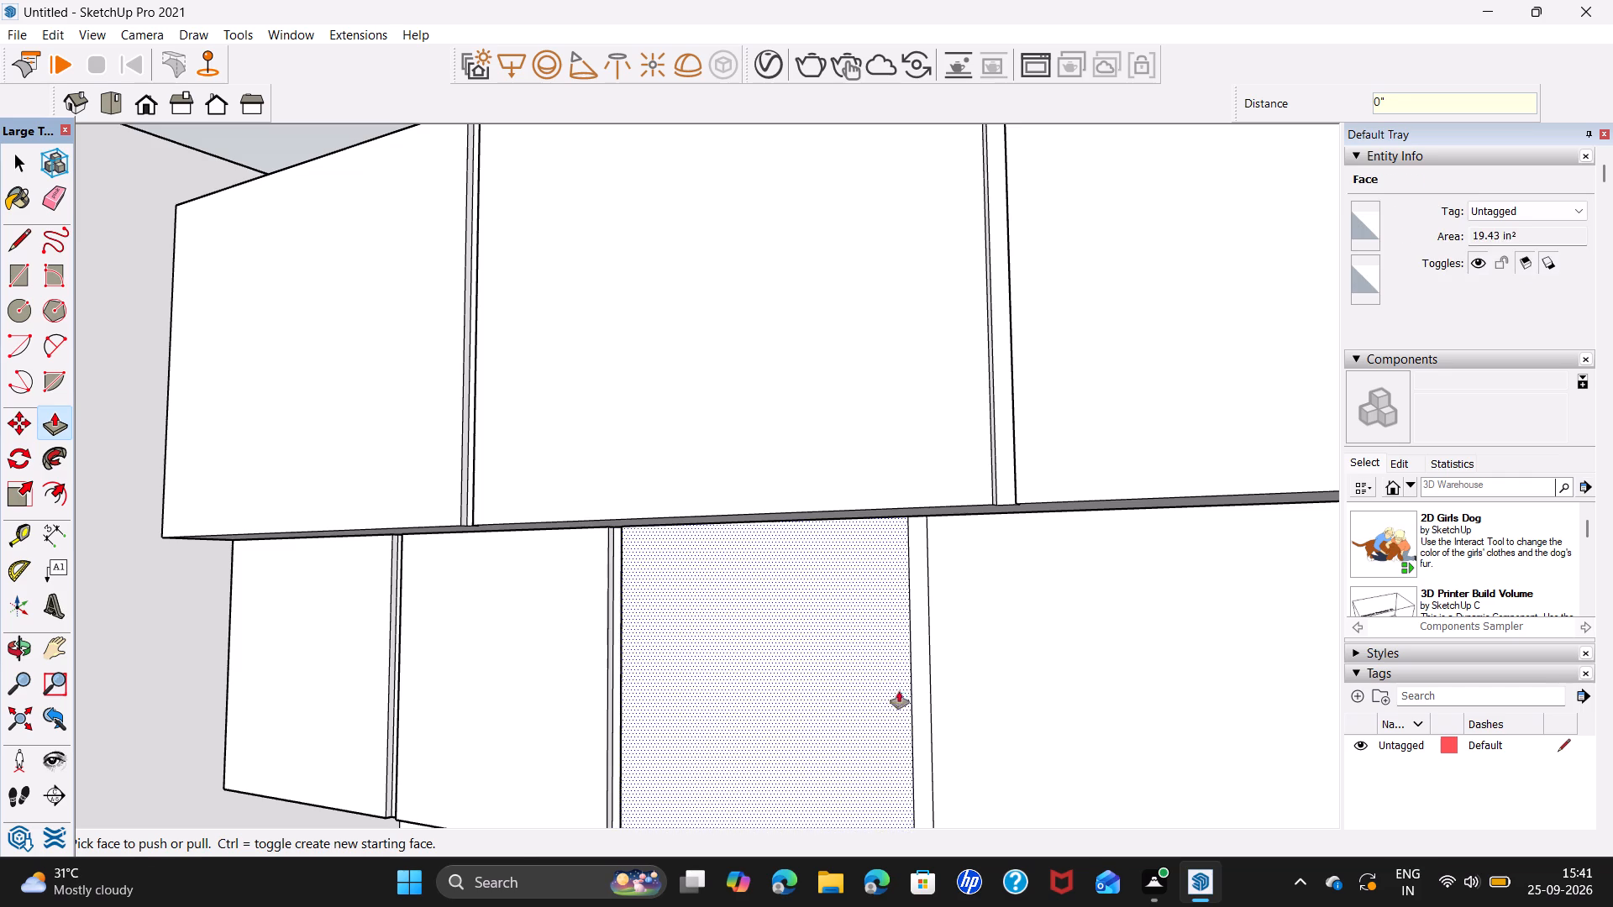
pyautogui.doubleClick(925, 710)
pyautogui.scroll(-1, 901, 689)
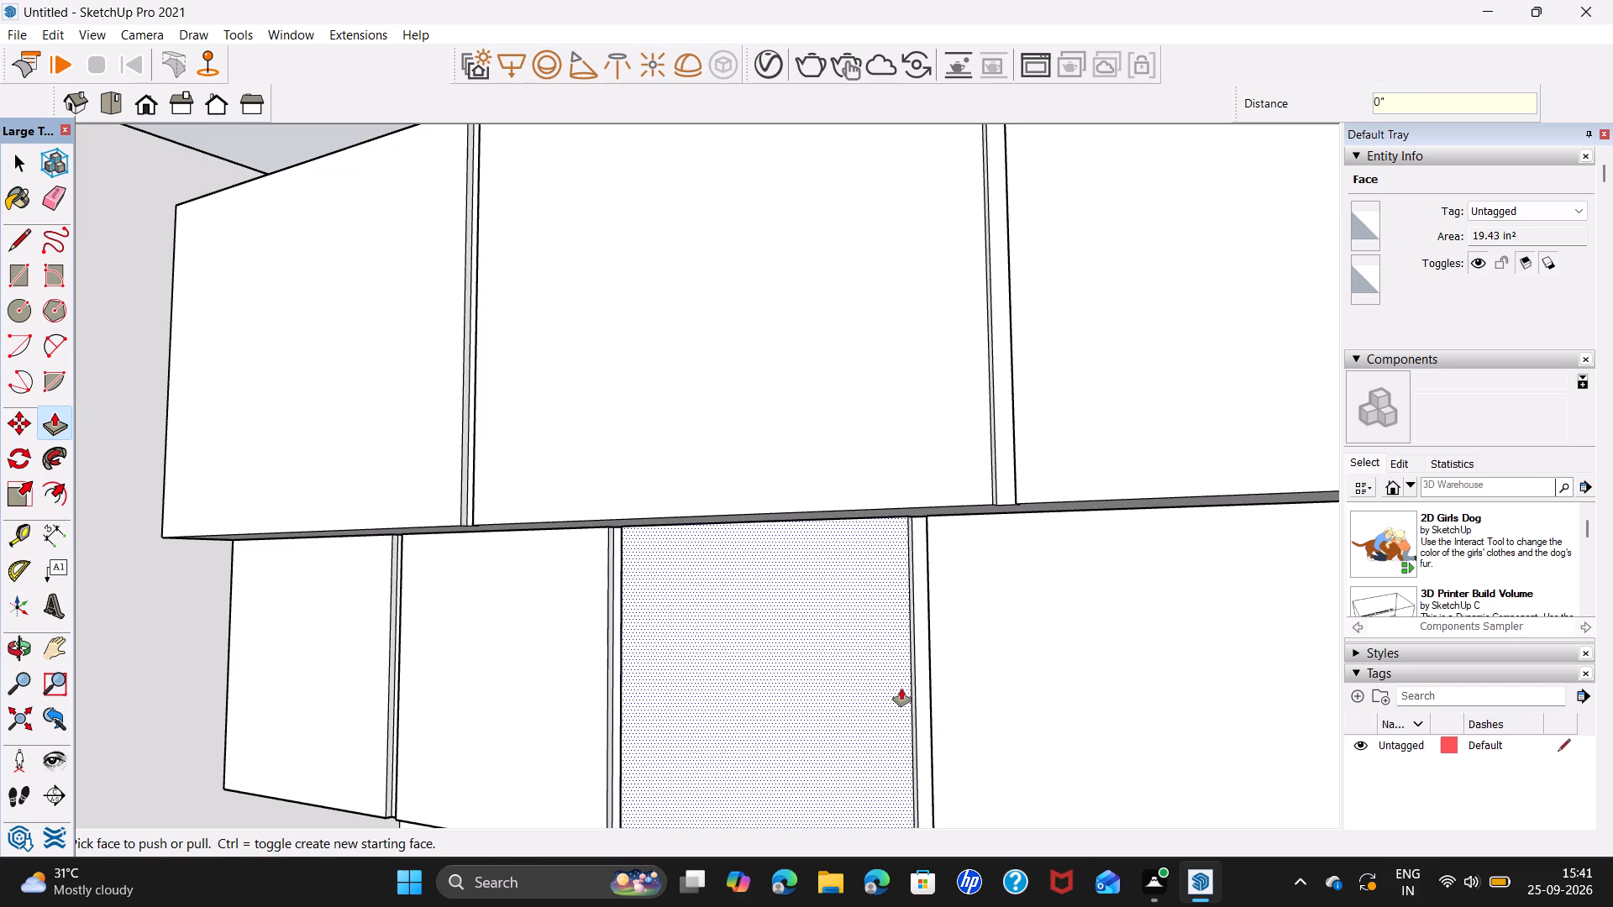
pyautogui.keyDown('shift'); pyautogui.moveTo(901, 688); pyautogui.dragTo(366, 434, button='middle'); pyautogui.keyUp('shift')
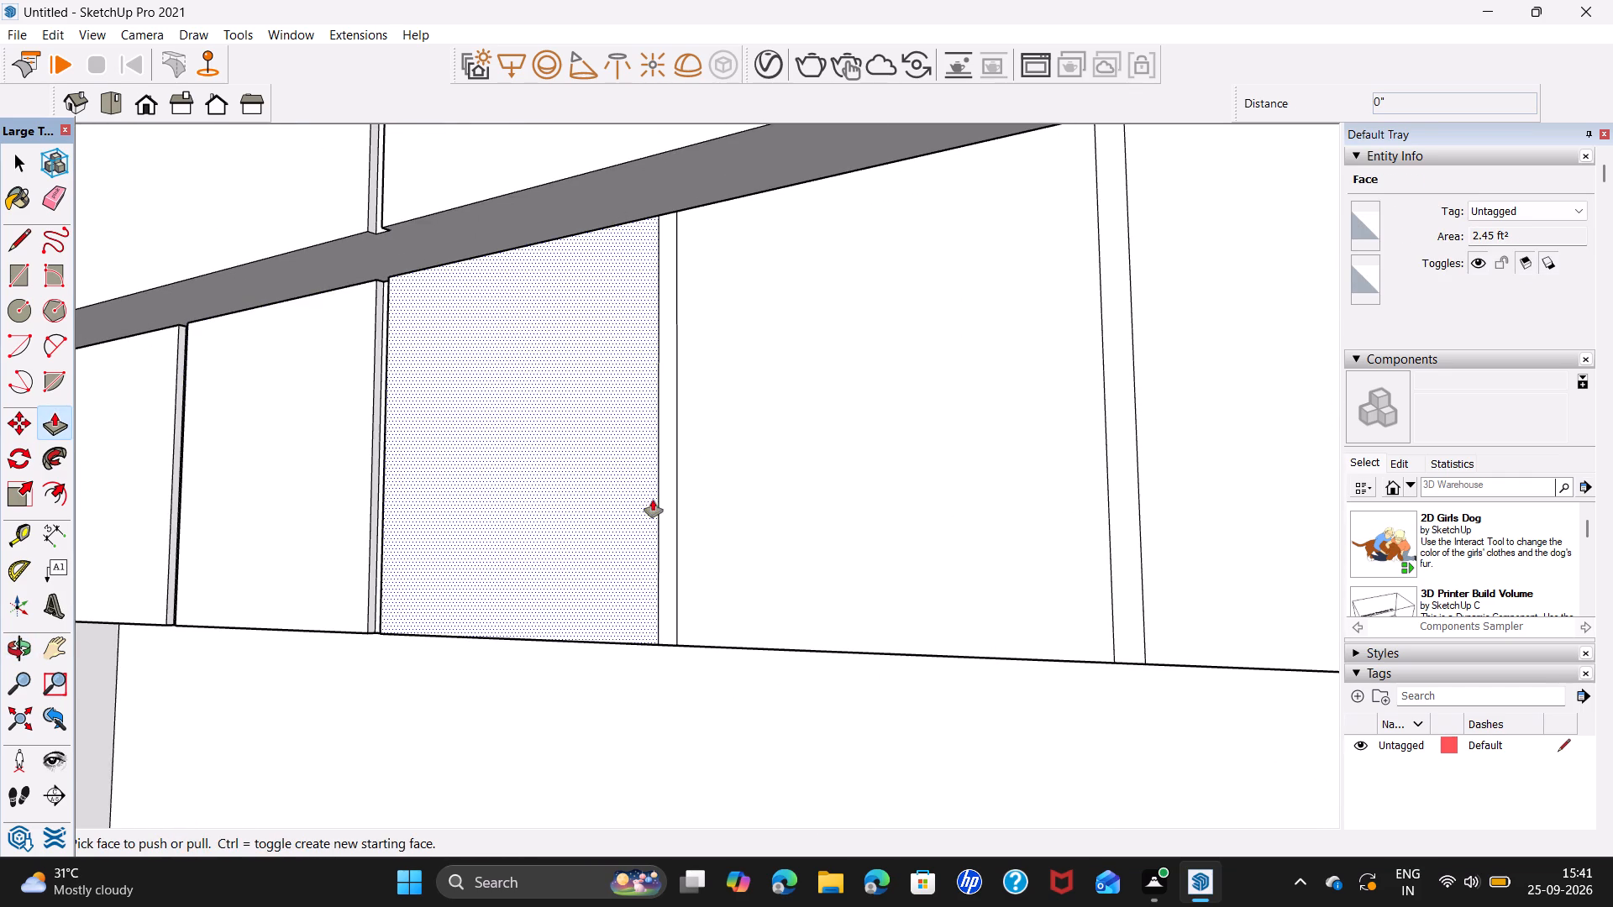
pyautogui.doubleClick(670, 502)
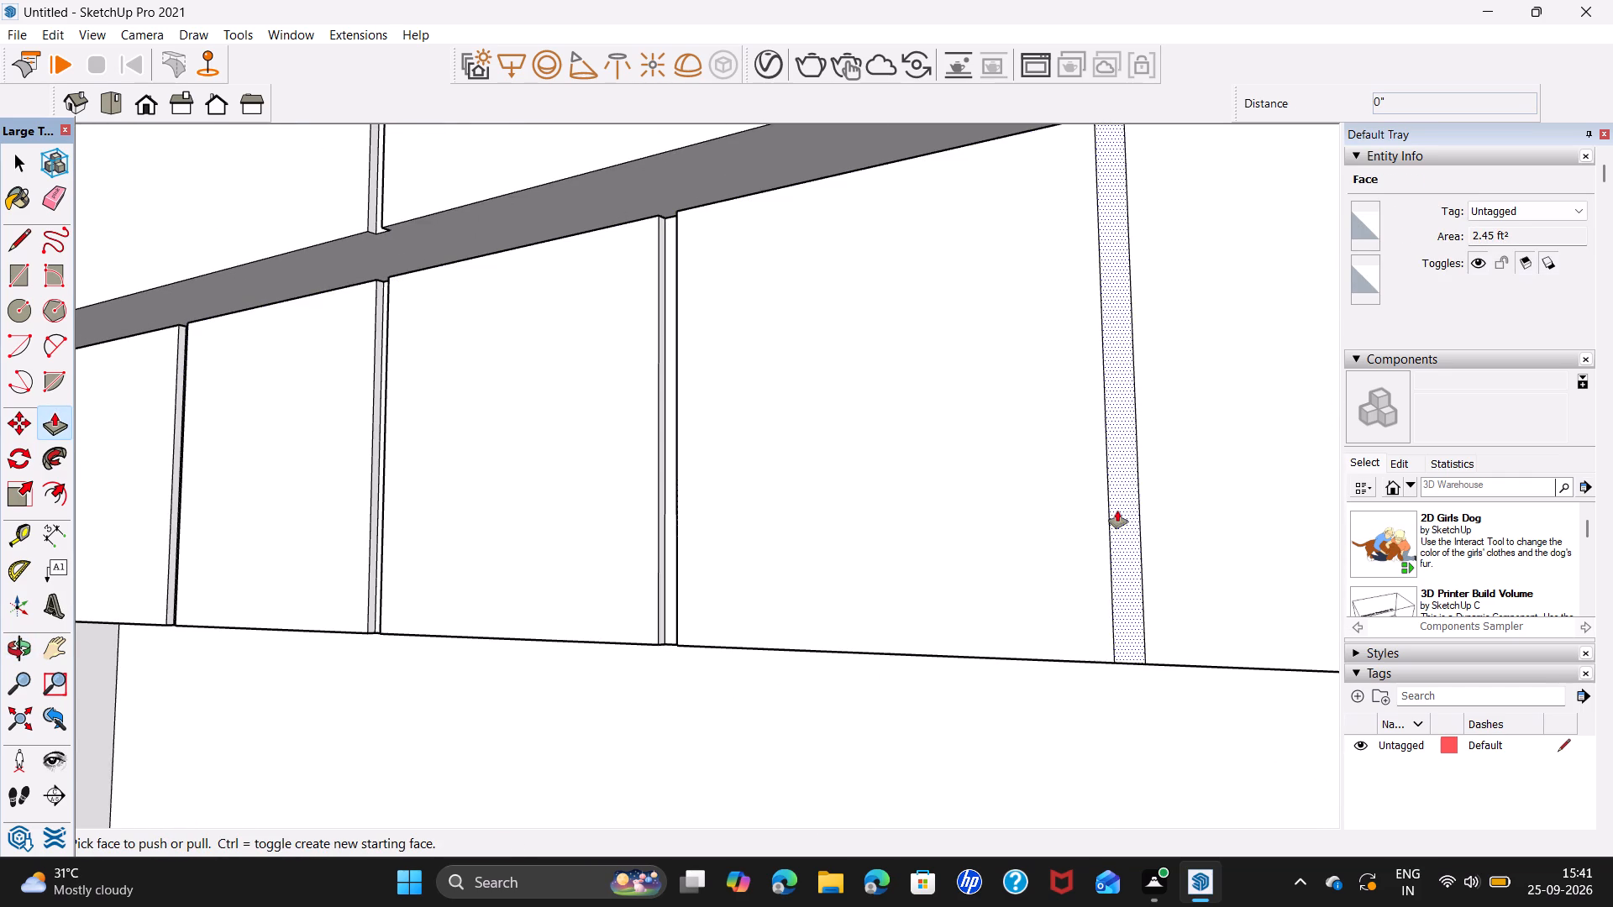
pyautogui.doubleClick(1120, 511)
# Recess the remaining four divider strips toward the open end of the lower box by the same 0.5".
pyautogui.scroll(-5, 975, 514)
pyautogui.keyDown('shift'); pyautogui.moveTo(1002, 514); pyautogui.dragTo(894, 514, button='middle'); pyautogui.keyUp('shift')
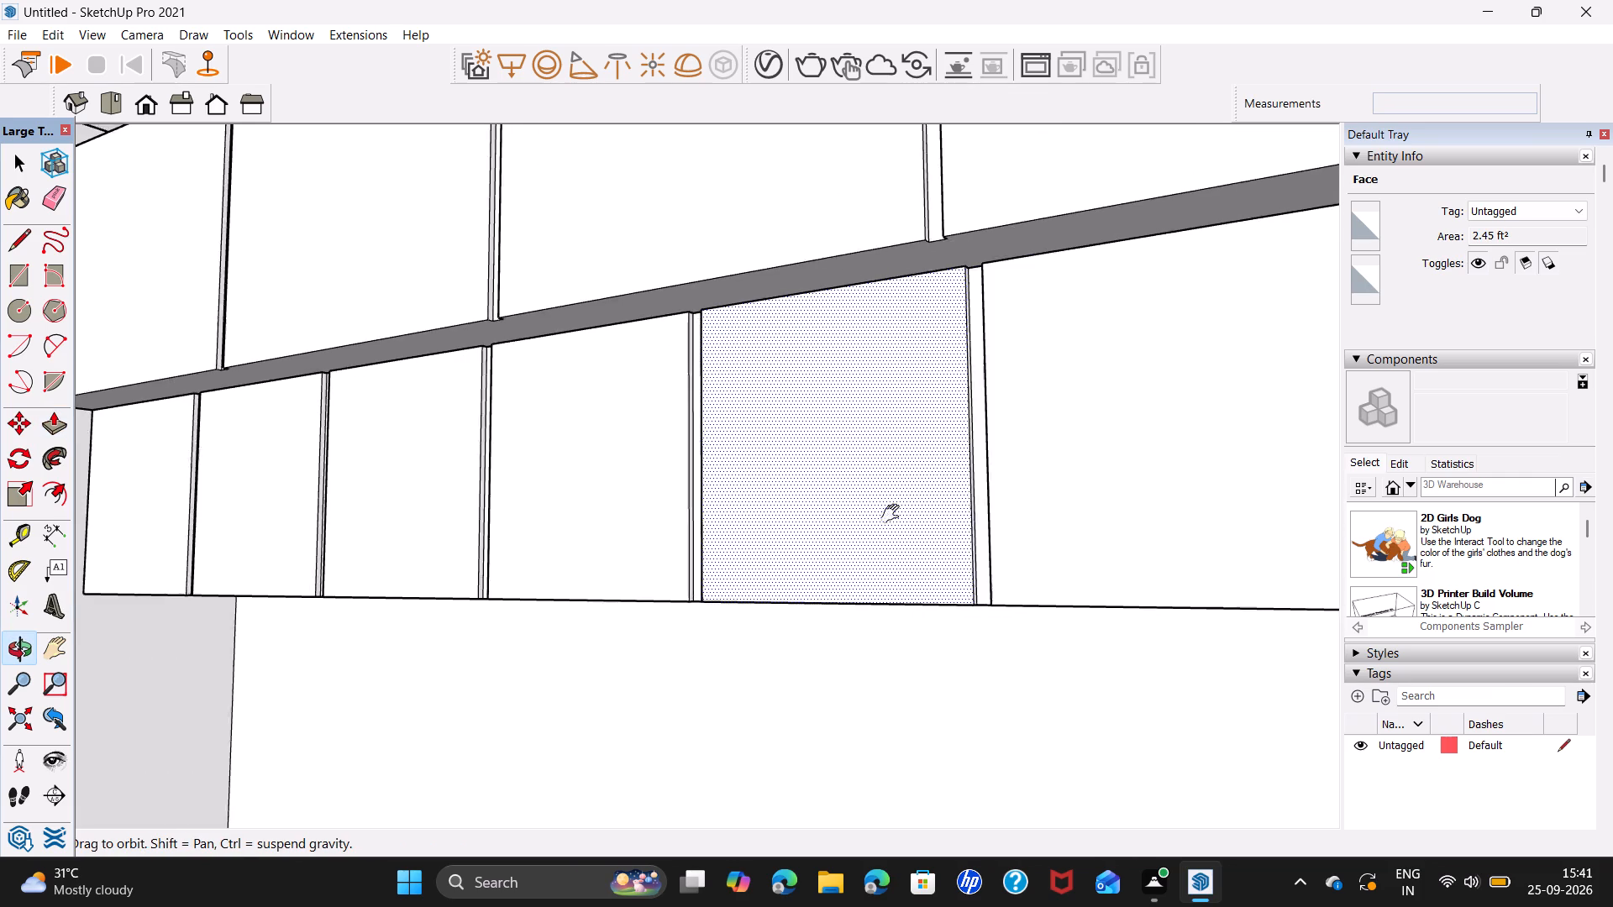
pyautogui.keyDown('shift'); pyautogui.moveTo(894, 514); pyautogui.dragTo(404, 467, button='middle'); pyautogui.keyUp('shift')
pyautogui.doubleClick(741, 458)
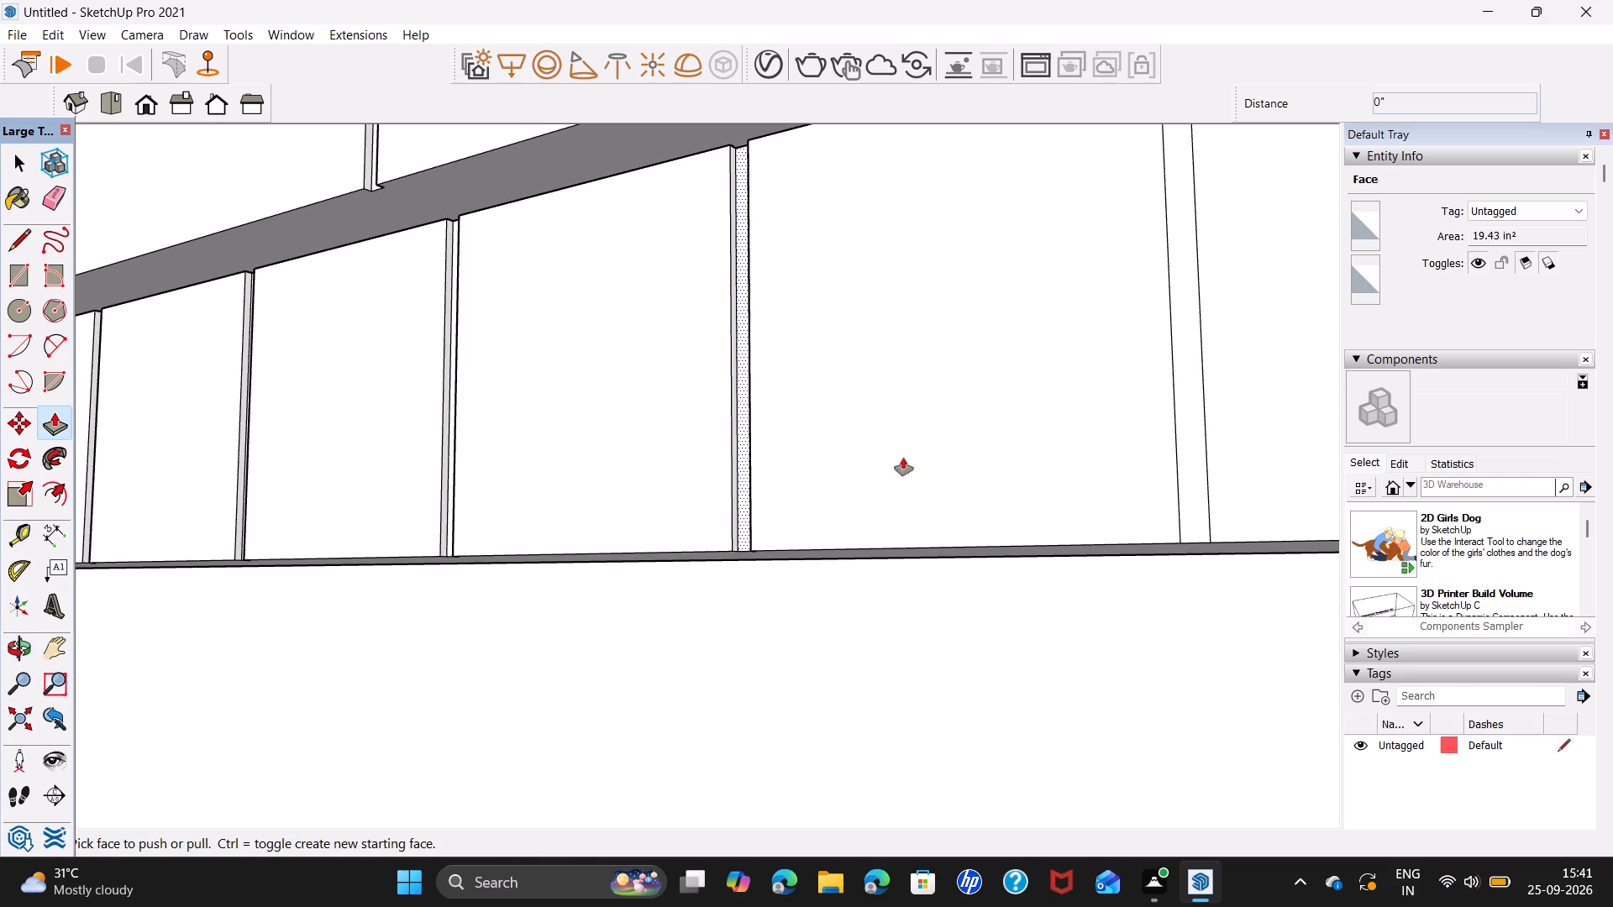
pyautogui.doubleClick(1195, 456)
pyautogui.scroll(-4, 1012, 443)
pyautogui.keyDown('shift'); pyautogui.moveTo(1017, 441); pyautogui.dragTo(380, 452, button='middle'); pyautogui.keyUp('shift')
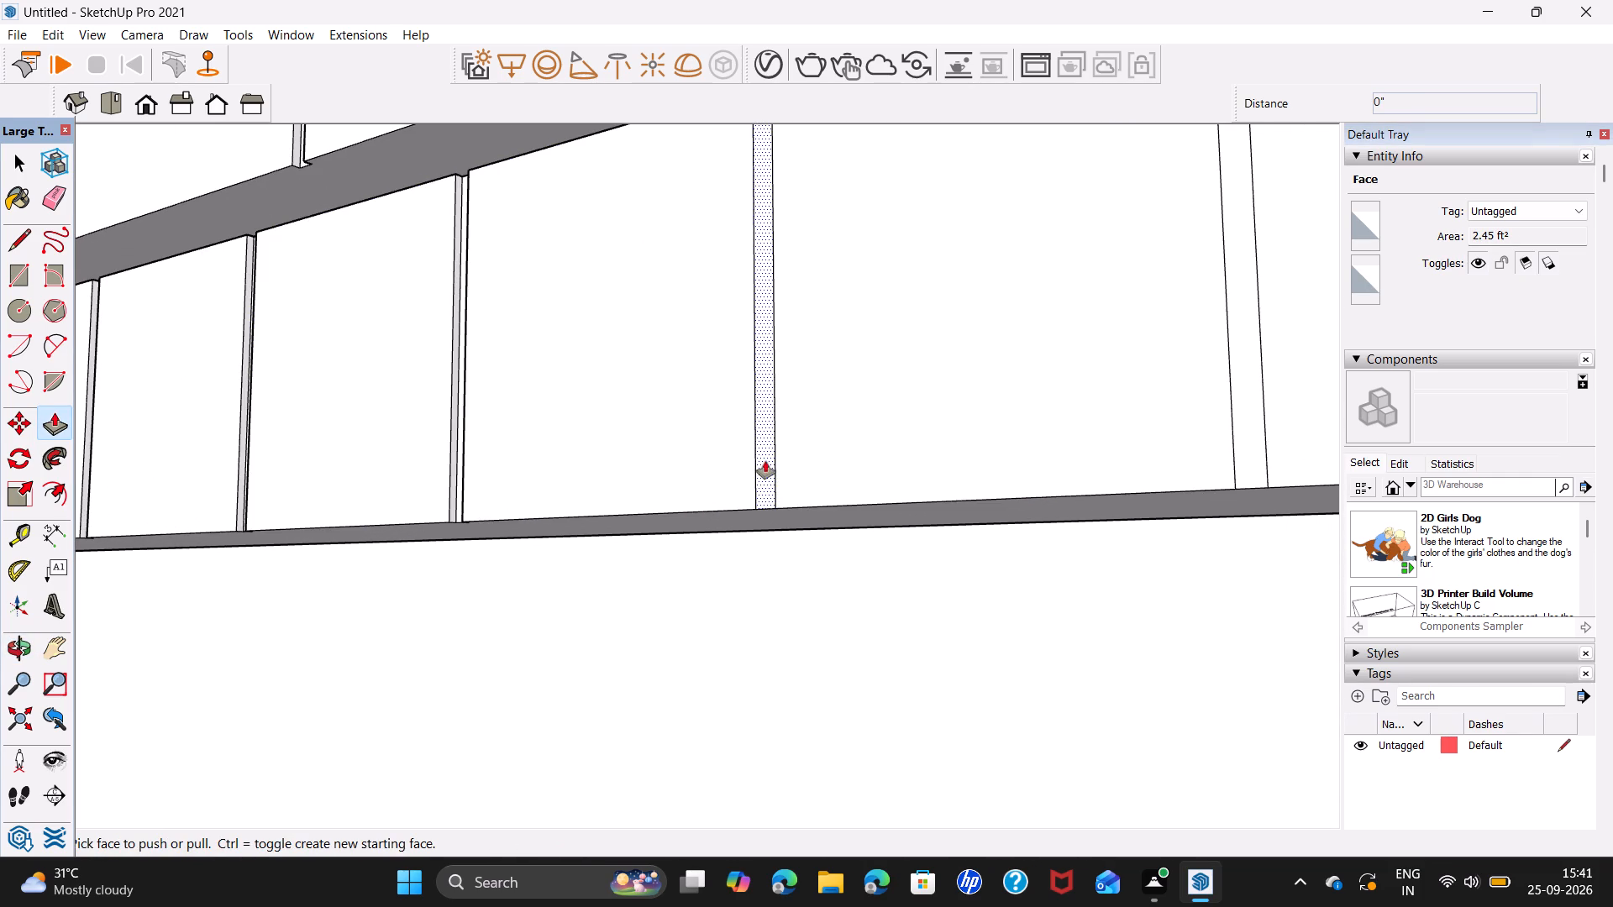
pyautogui.doubleClick(765, 461)
pyautogui.scroll(-6, 847, 420)
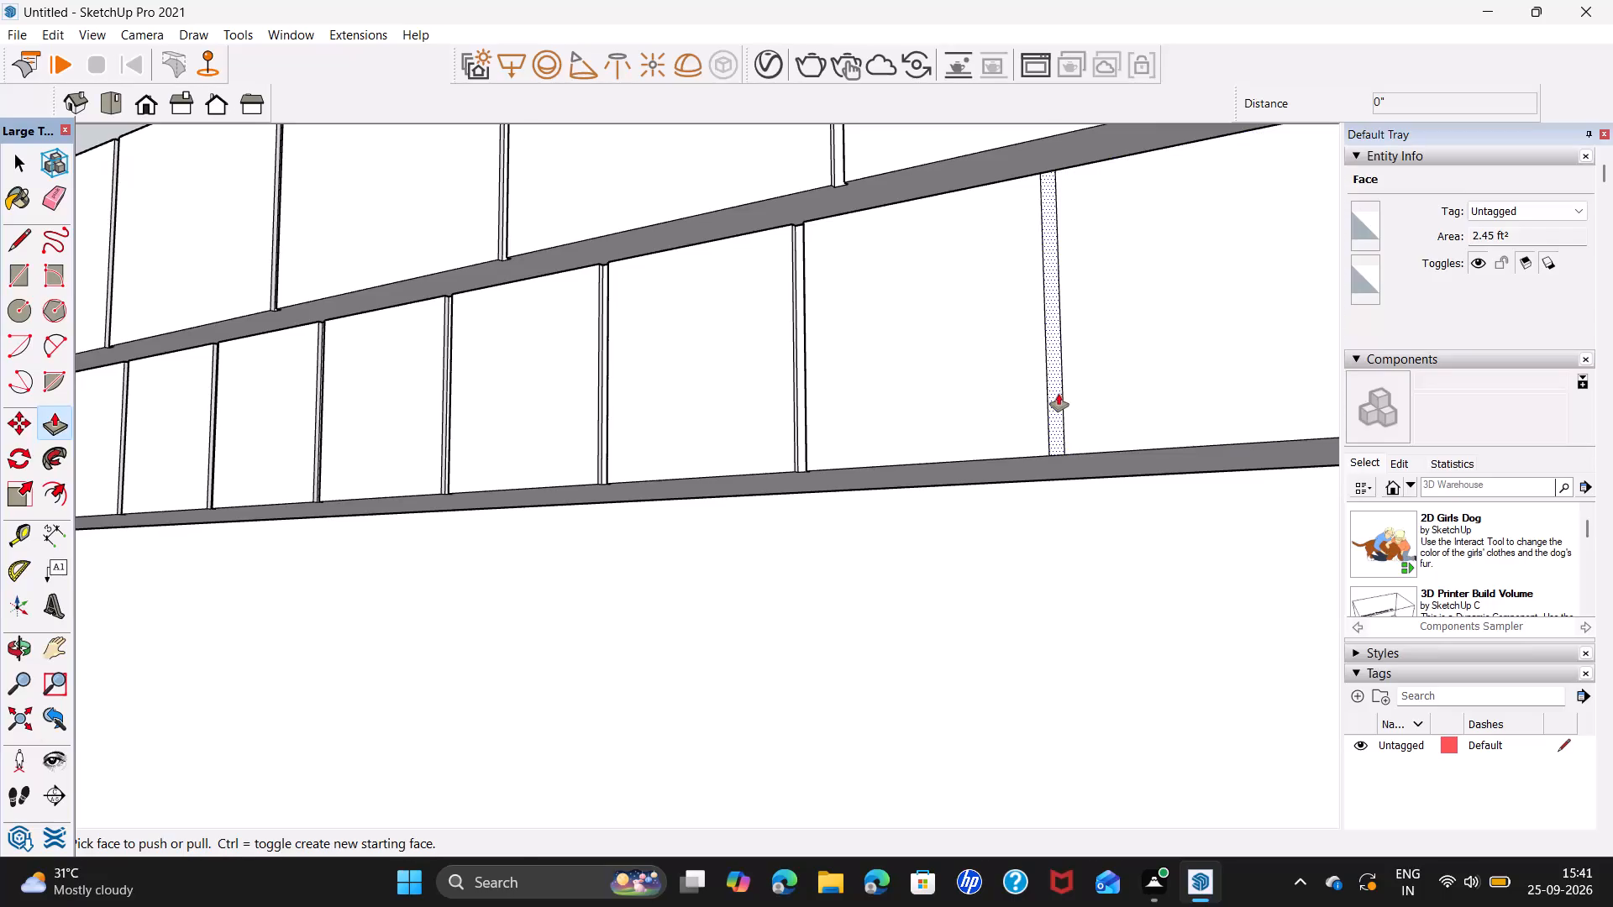
pyautogui.doubleClick(1059, 394)
pyautogui.scroll(-5, 1013, 381)
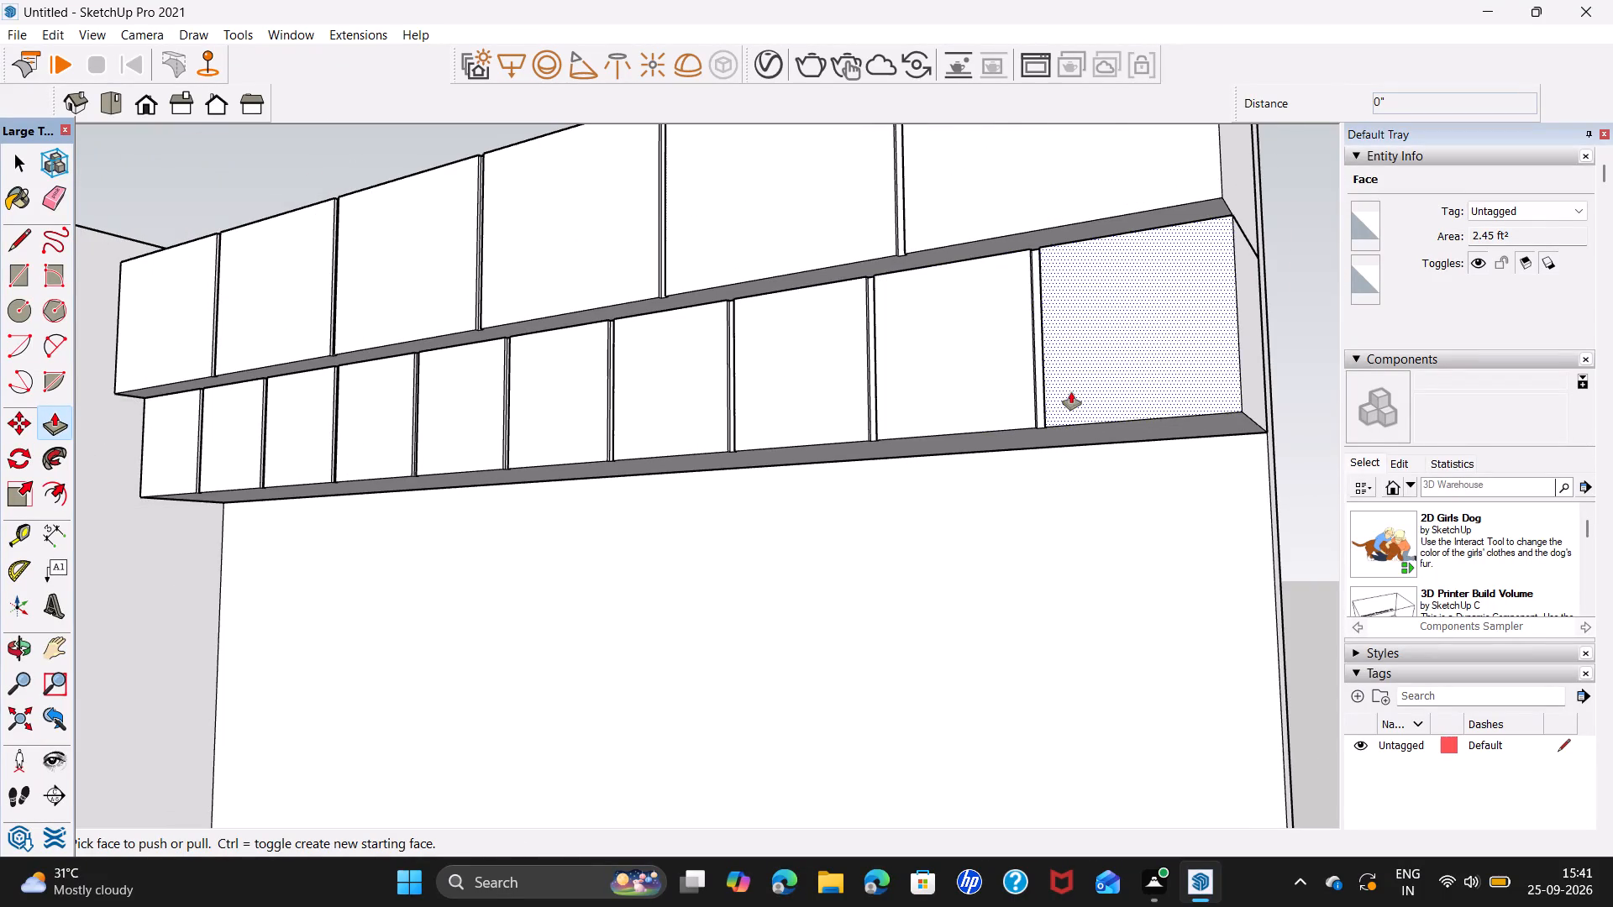
pyautogui.press('space')
# Select all connected geometry of the ten-section lower box and make it a group.
pyautogui.scroll(-5, 1071, 473)
pyautogui.moveTo(1090, 467); pyautogui.dragTo(920, 588, button='middle')
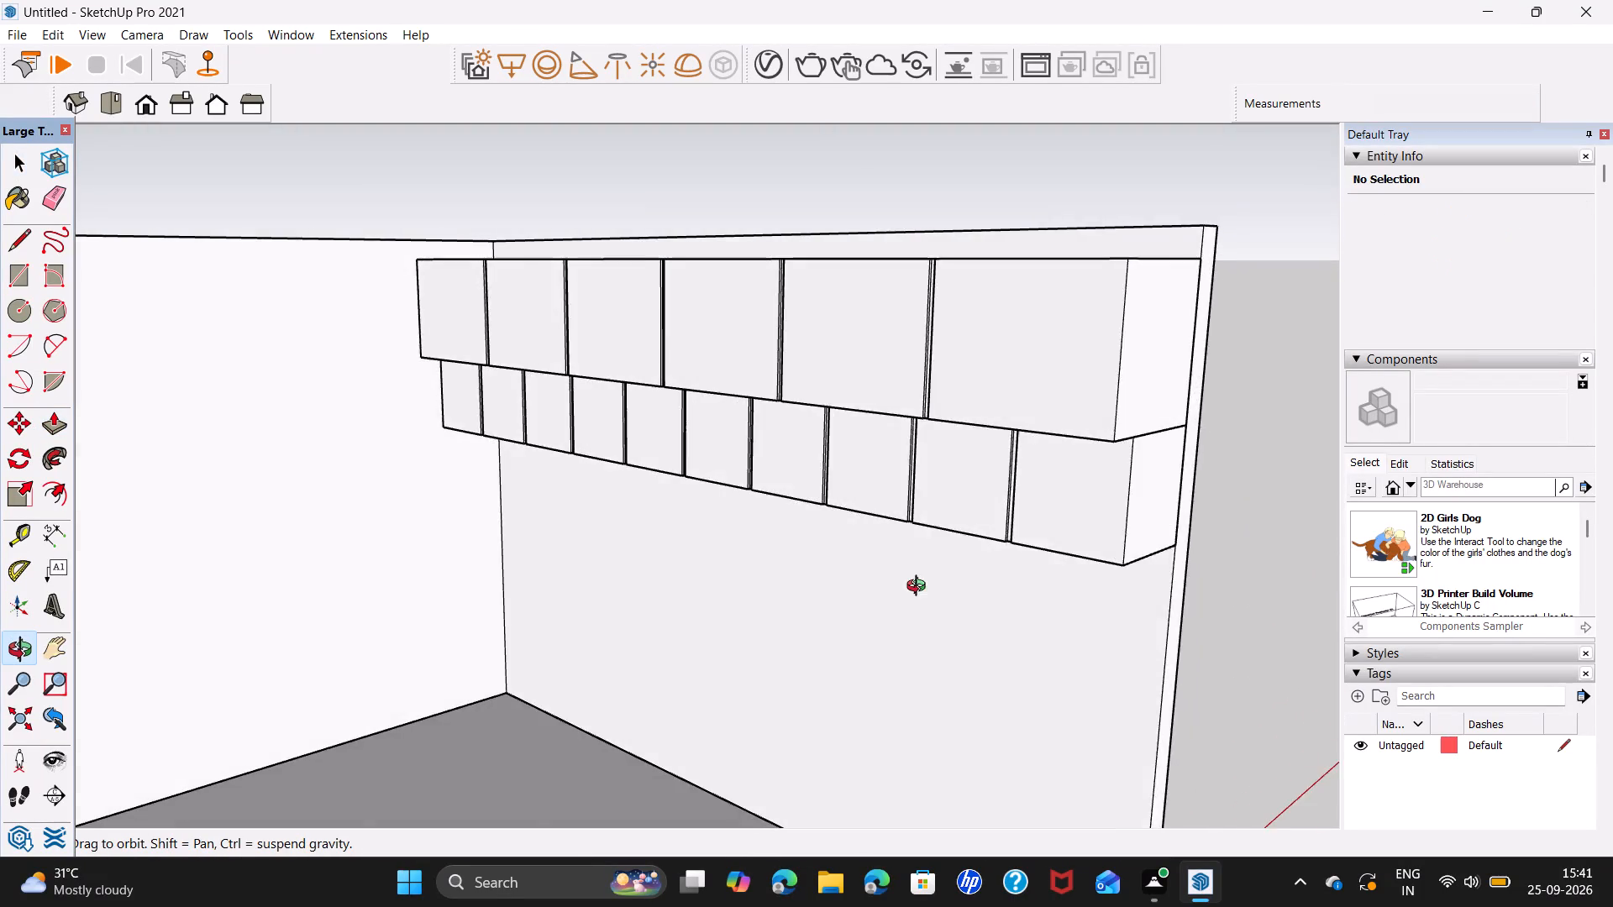
pyautogui.moveTo(920, 588); pyautogui.dragTo(883, 578, button='middle')
pyautogui.click(1200, 515)
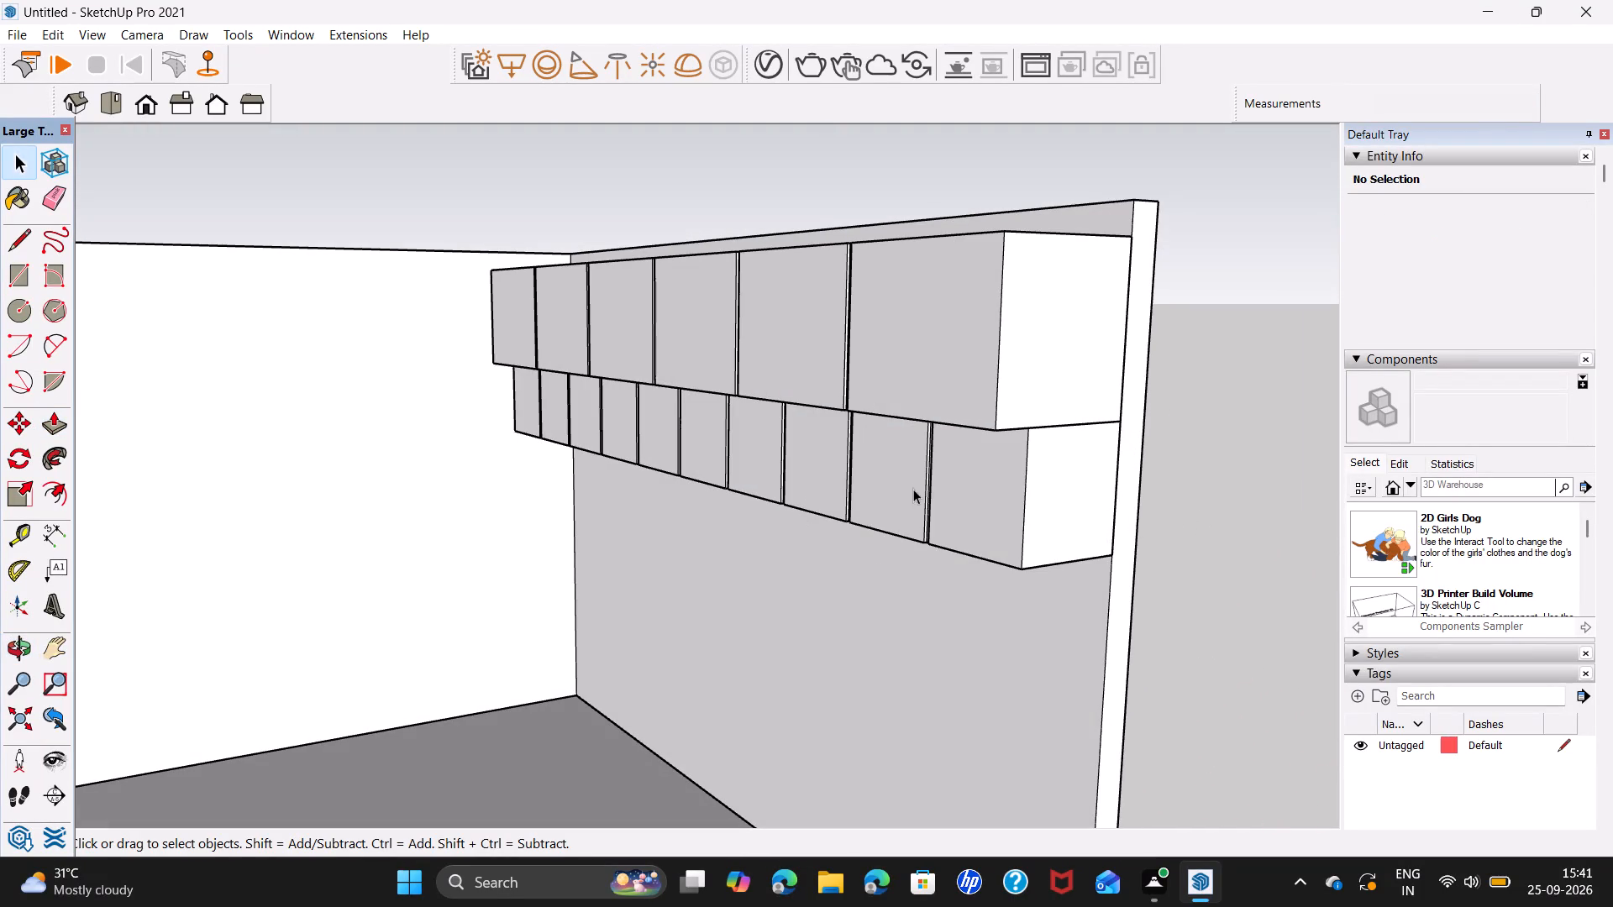
pyautogui.tripleClick(1022, 508)
pyautogui.click(1022, 508)
pyautogui.click(1022, 508)
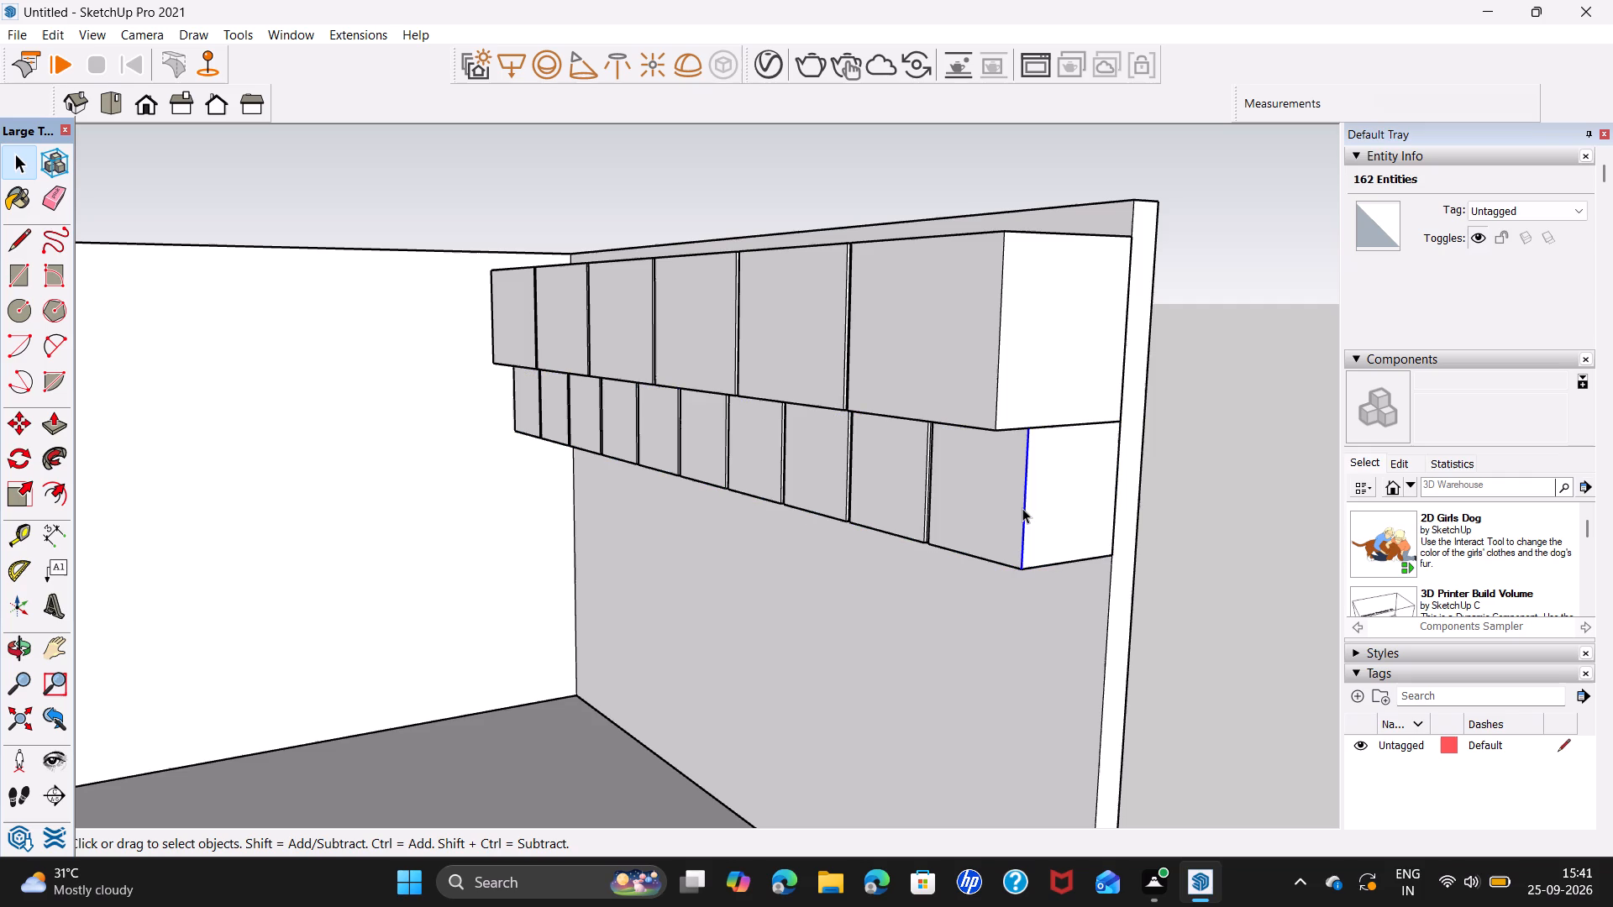
pyautogui.tripleClick(1022, 508)
pyautogui.rightClick(1022, 511)
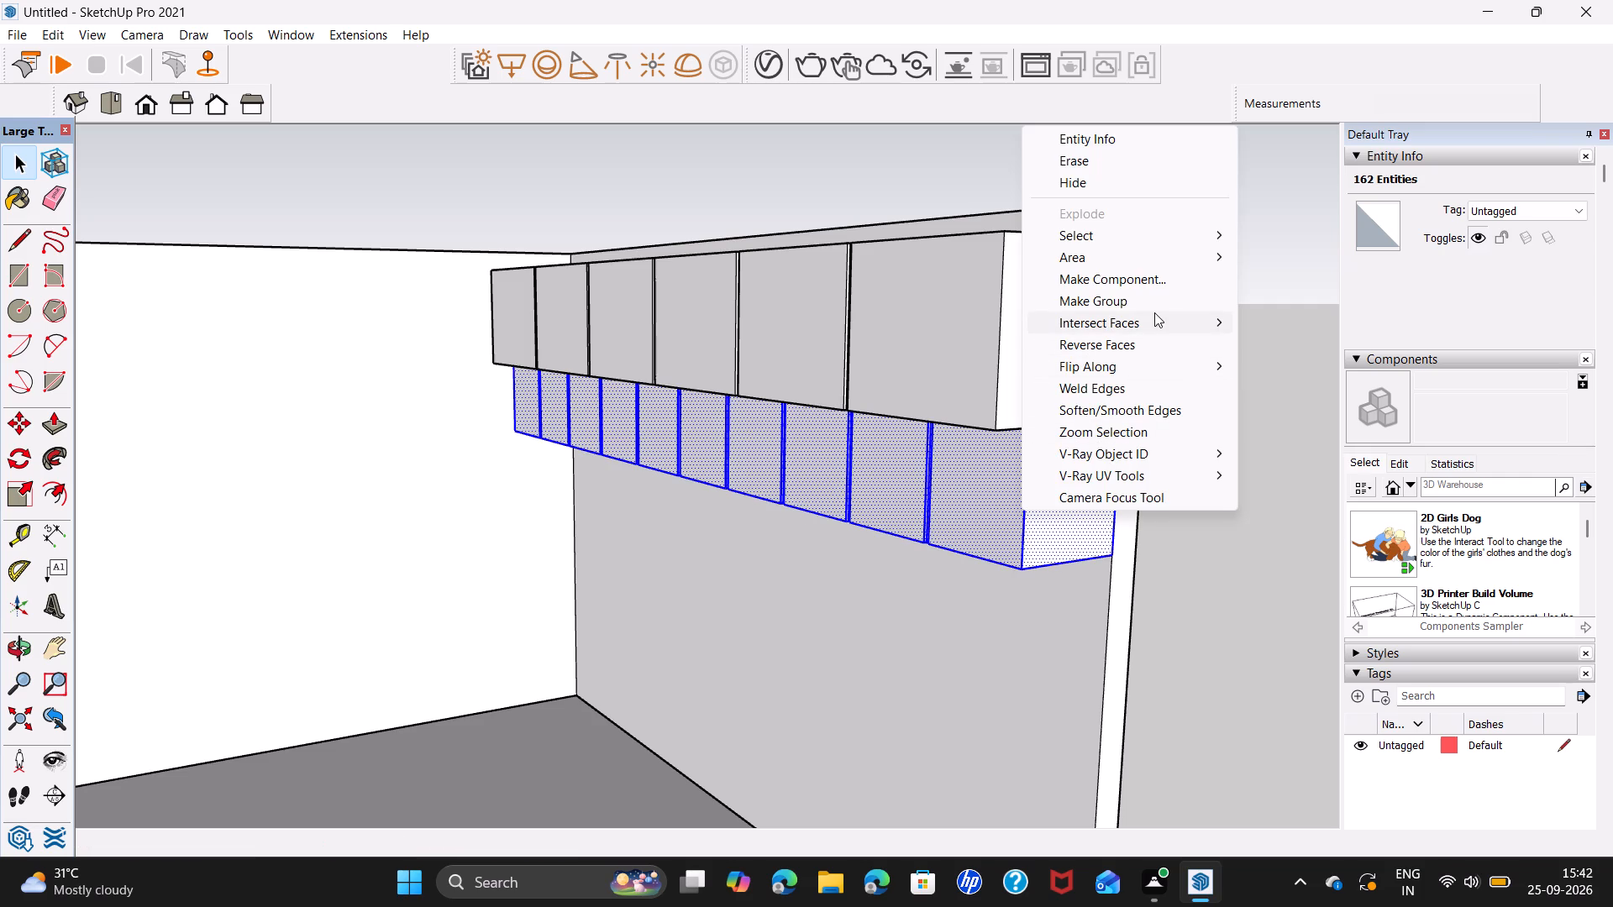
pyautogui.click(1154, 301)
pyautogui.click(1232, 451)
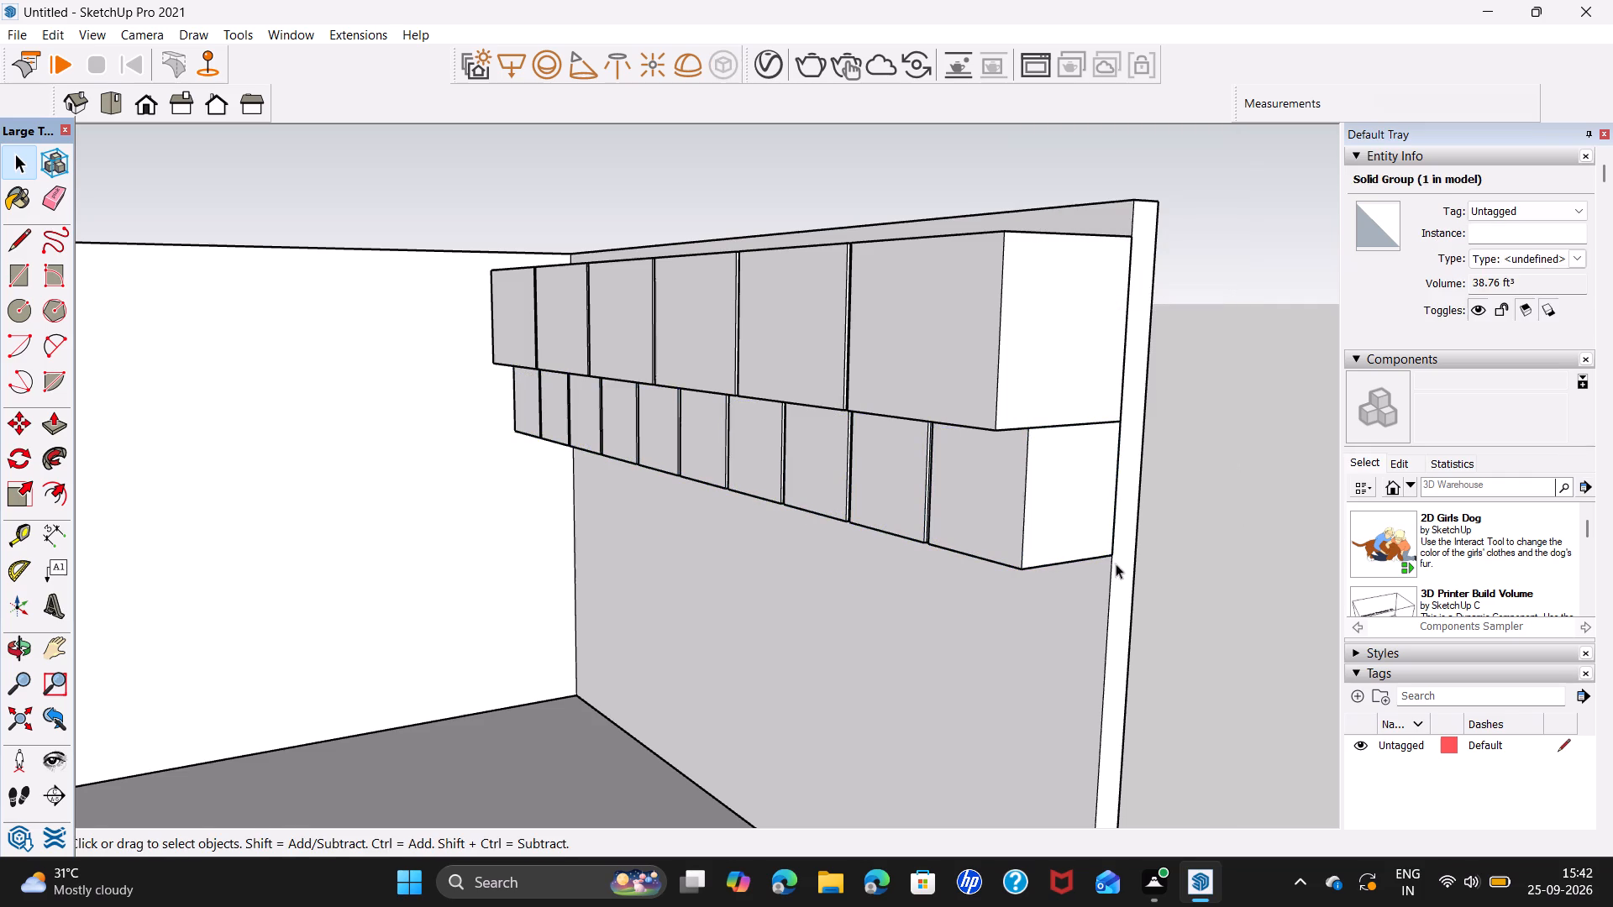
# Draw a floor rectangle from the inner corner along the cupboard wall to the open edge, about 15' 11 3/4" by 2' 7 1/4".
pyautogui.scroll(-5, 896, 590)
pyautogui.moveTo(866, 642); pyautogui.dragTo(934, 487, button='middle')
pyautogui.moveTo(923, 564); pyautogui.dragTo(840, 496, button='middle')
pyautogui.moveTo(839, 551); pyautogui.dragTo(838, 553, button='middle')
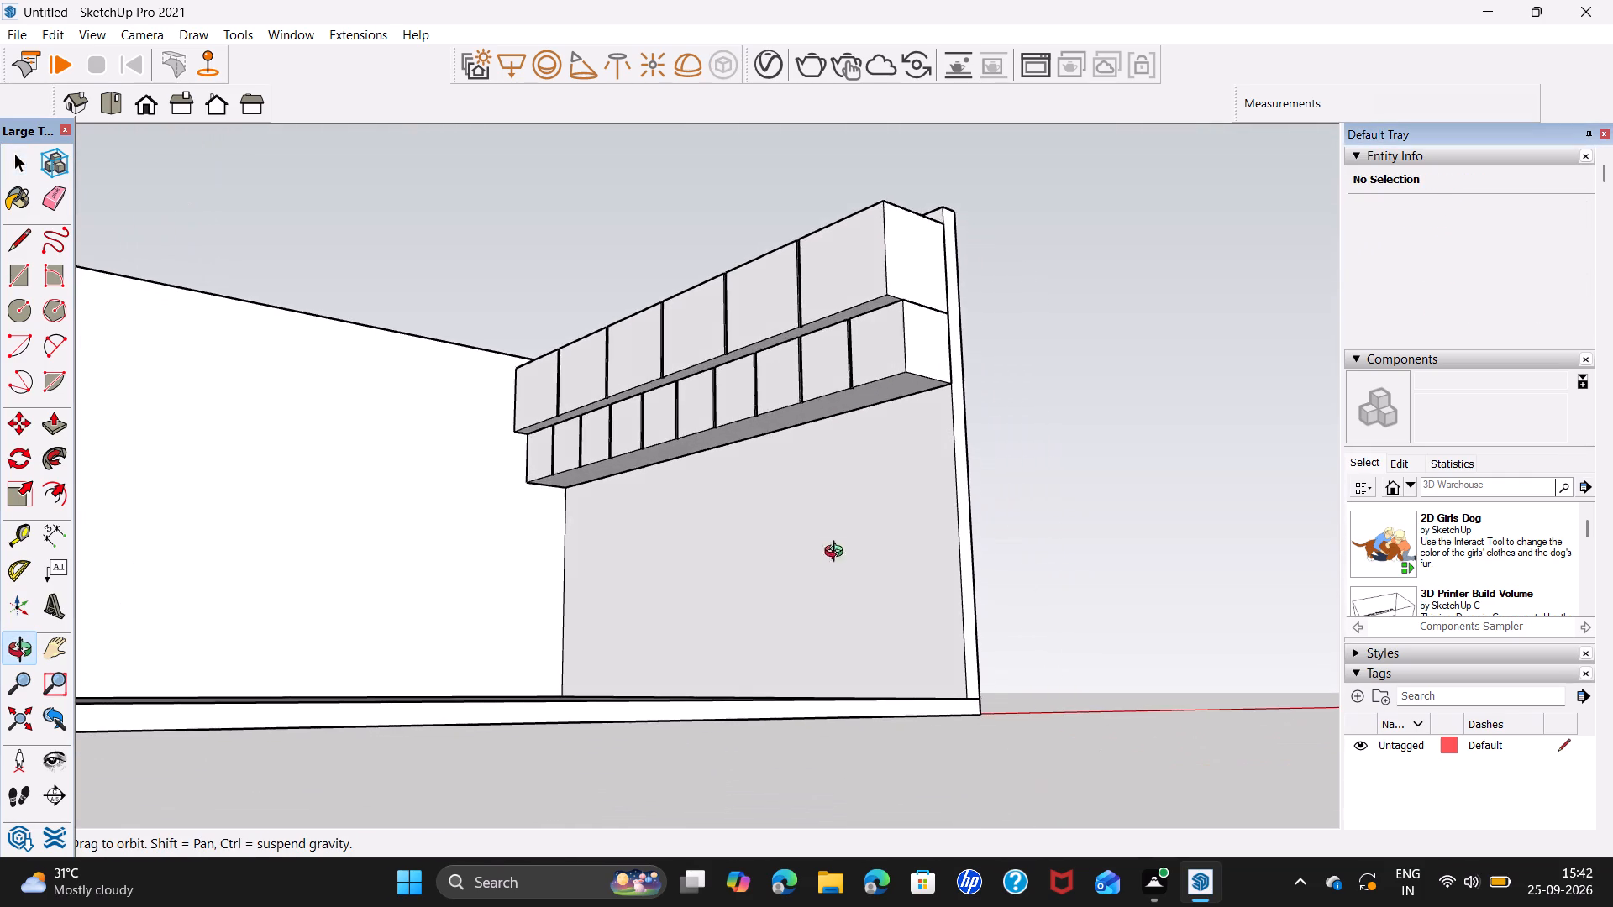
pyautogui.moveTo(838, 553); pyautogui.dragTo(794, 632, button='middle')
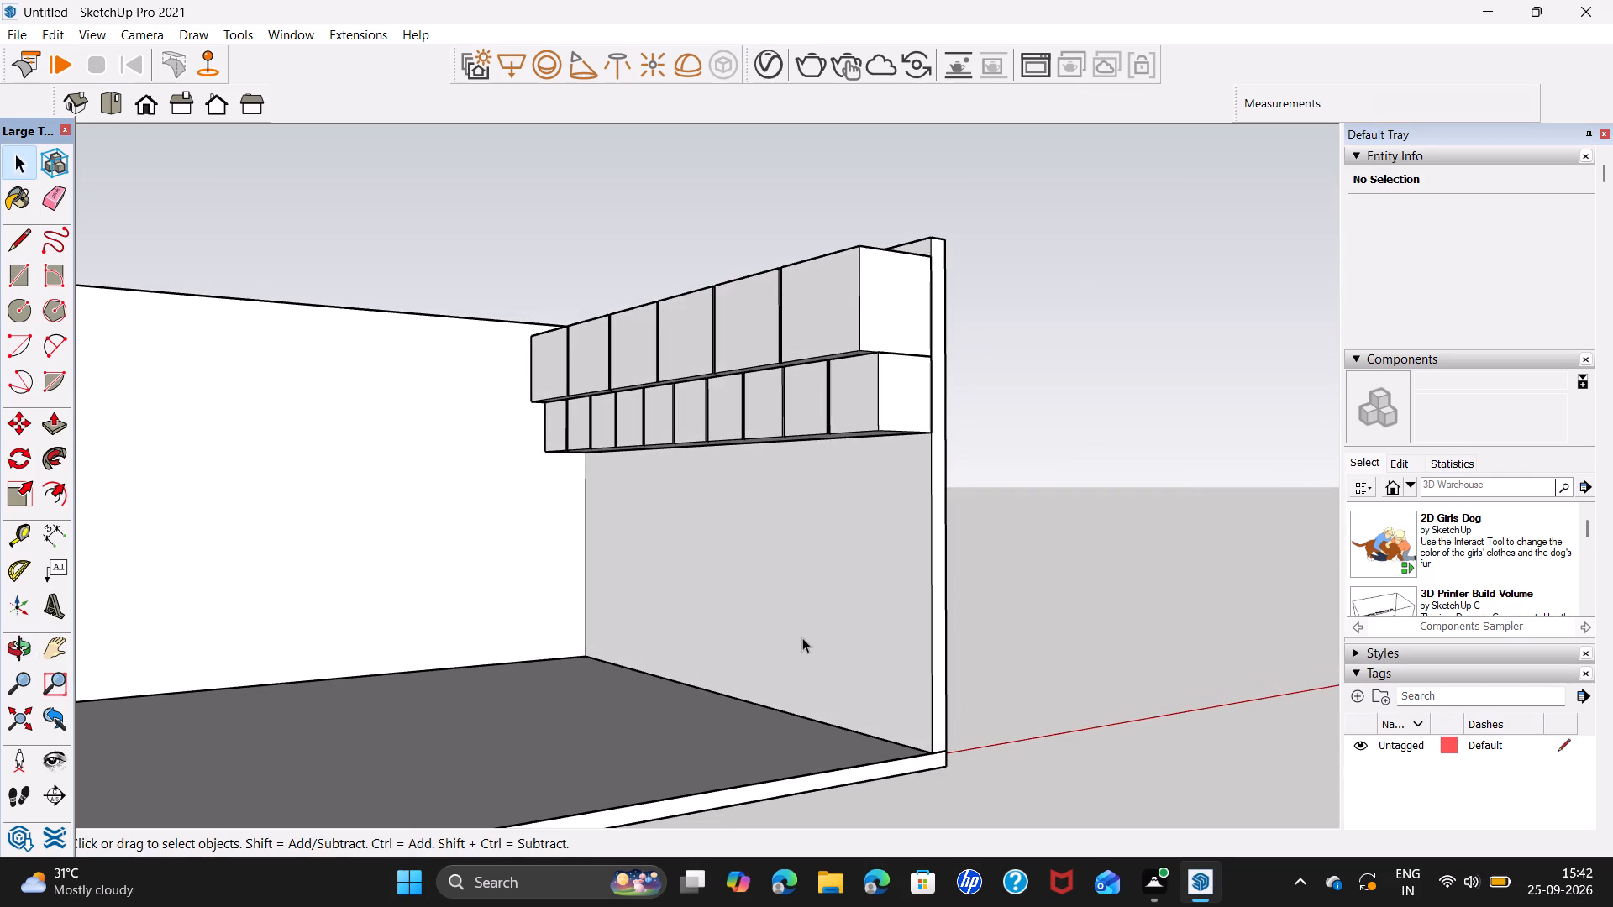
pyautogui.moveTo(796, 637); pyautogui.dragTo(859, 623, button='middle')
pyautogui.keyDown('shift'); pyautogui.moveTo(857, 644); pyautogui.dragTo(833, 578, button='middle'); pyautogui.keyUp('shift')
pyautogui.moveTo(832, 607); pyautogui.dragTo(862, 644, button='middle')
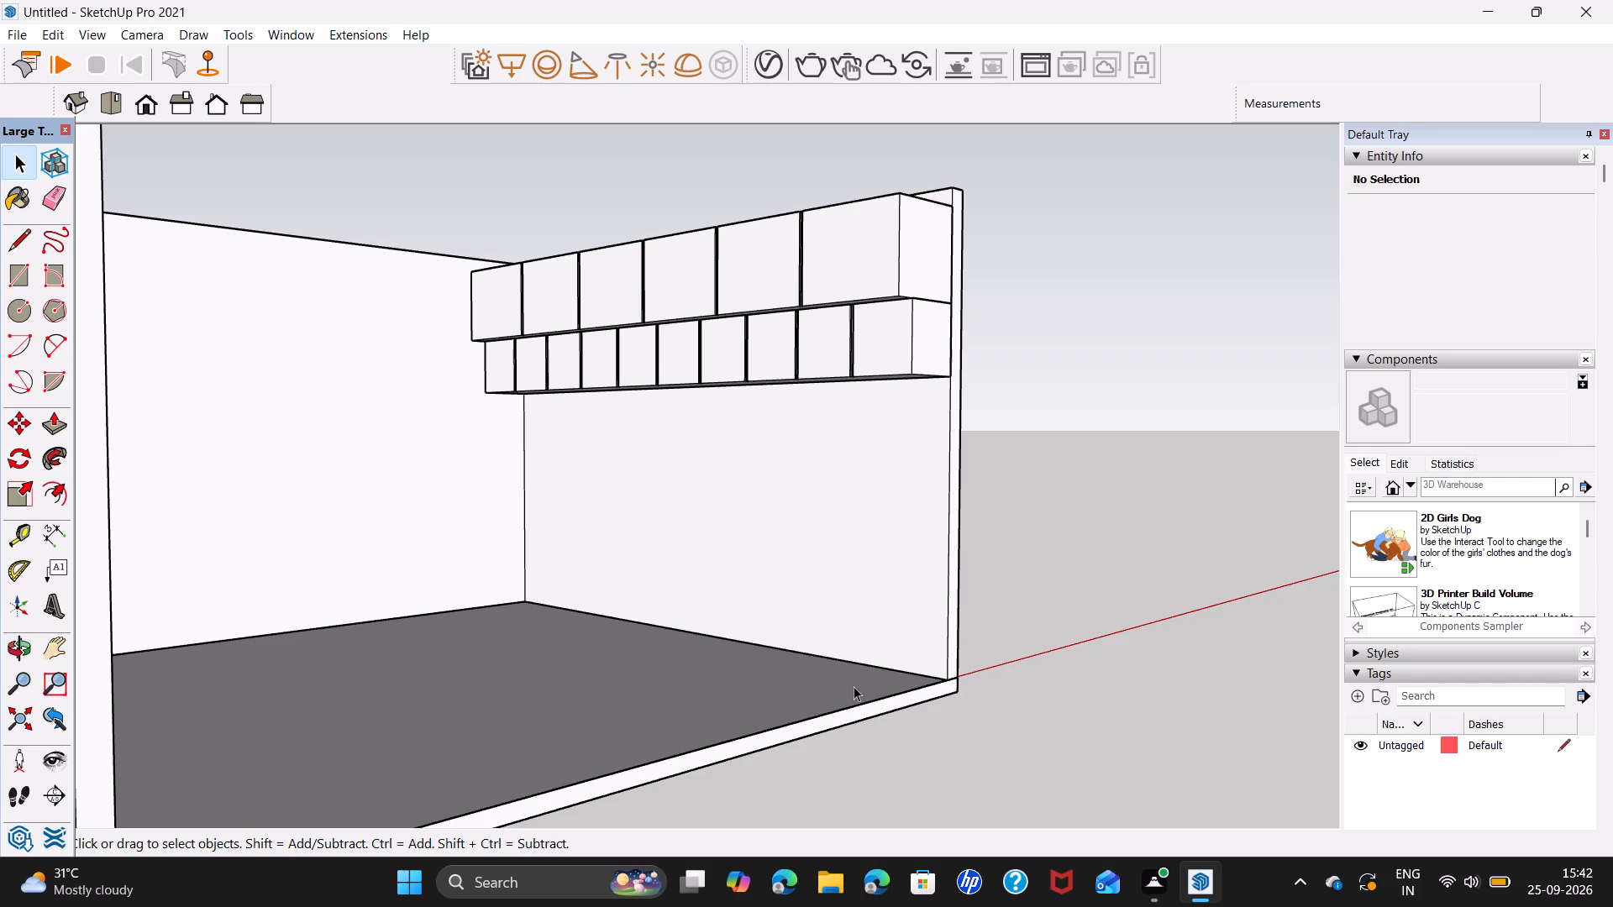
pyautogui.press('r')
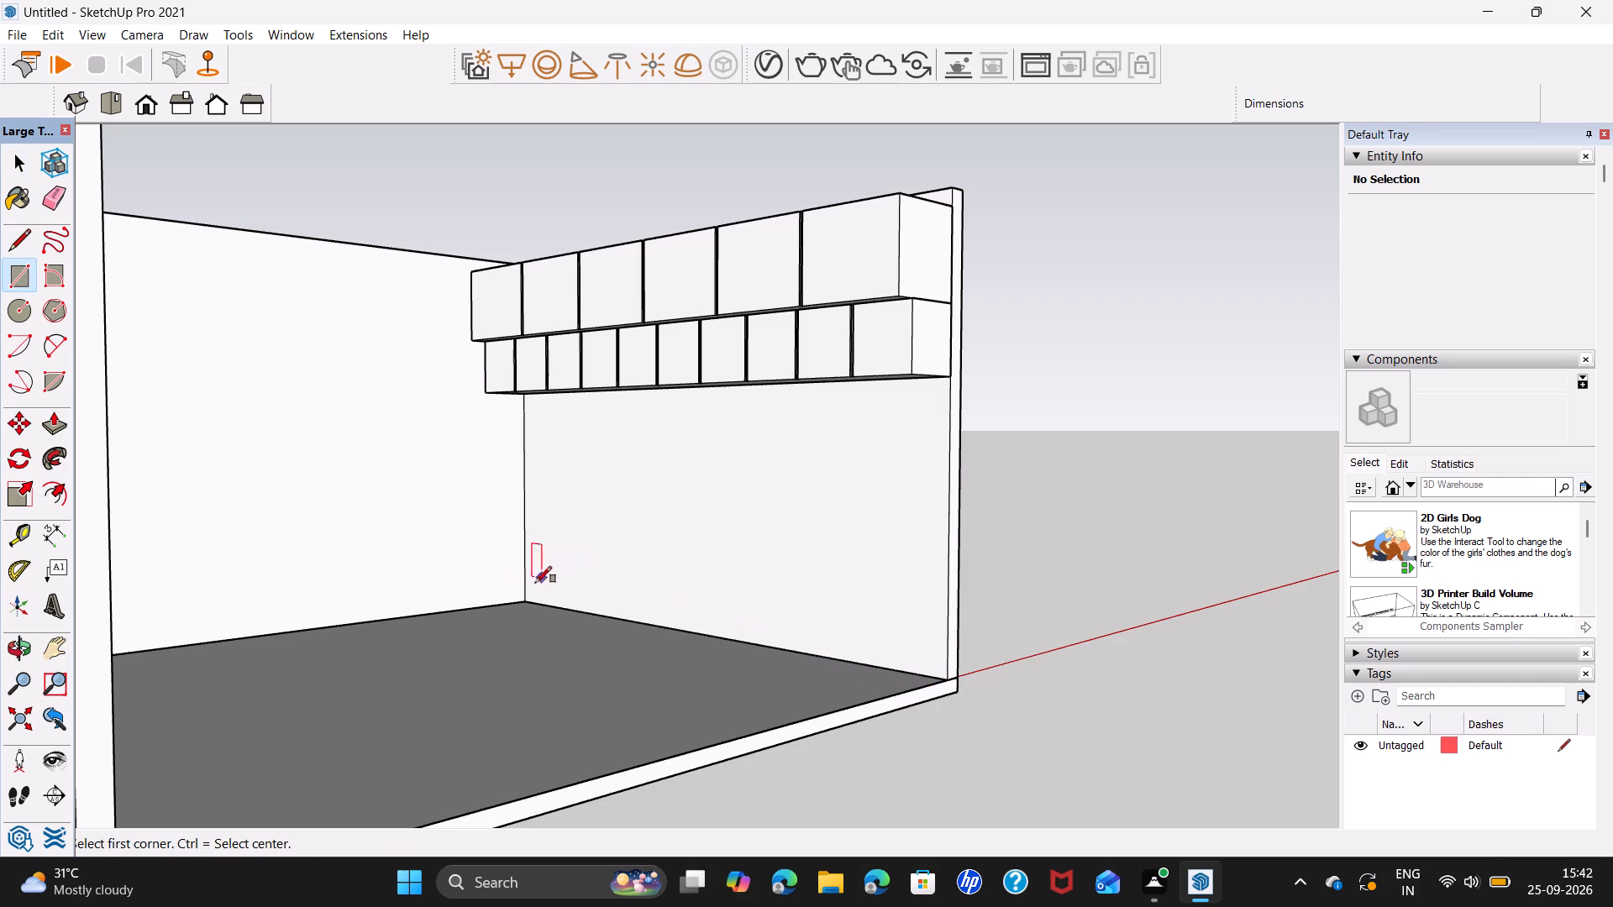
pyautogui.click(525, 595)
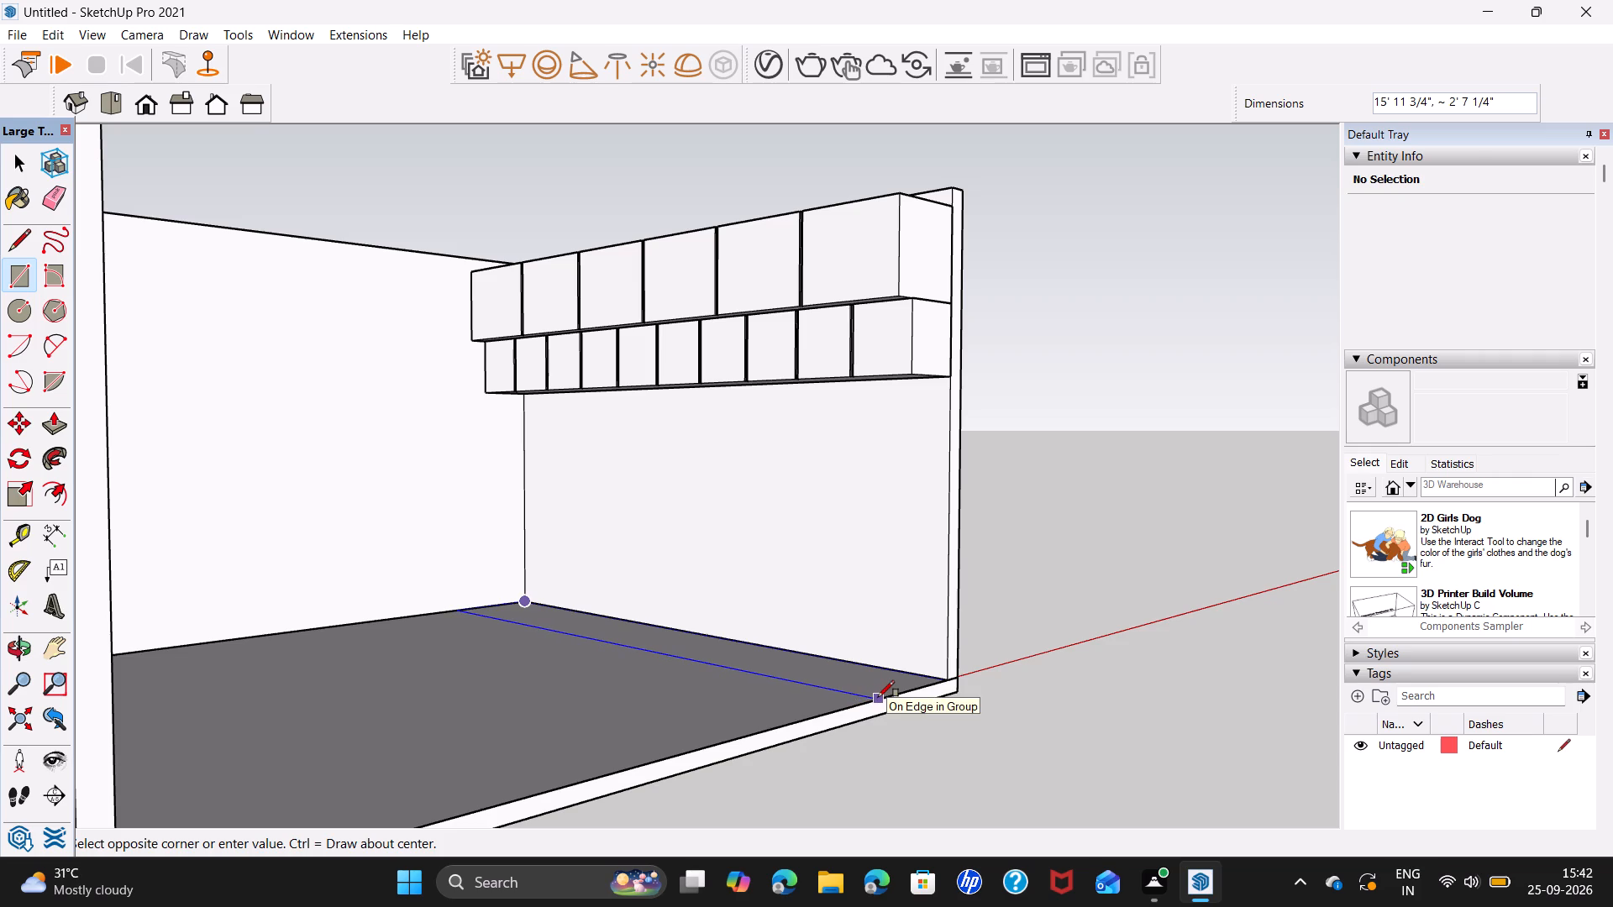
pyautogui.click(878, 697)
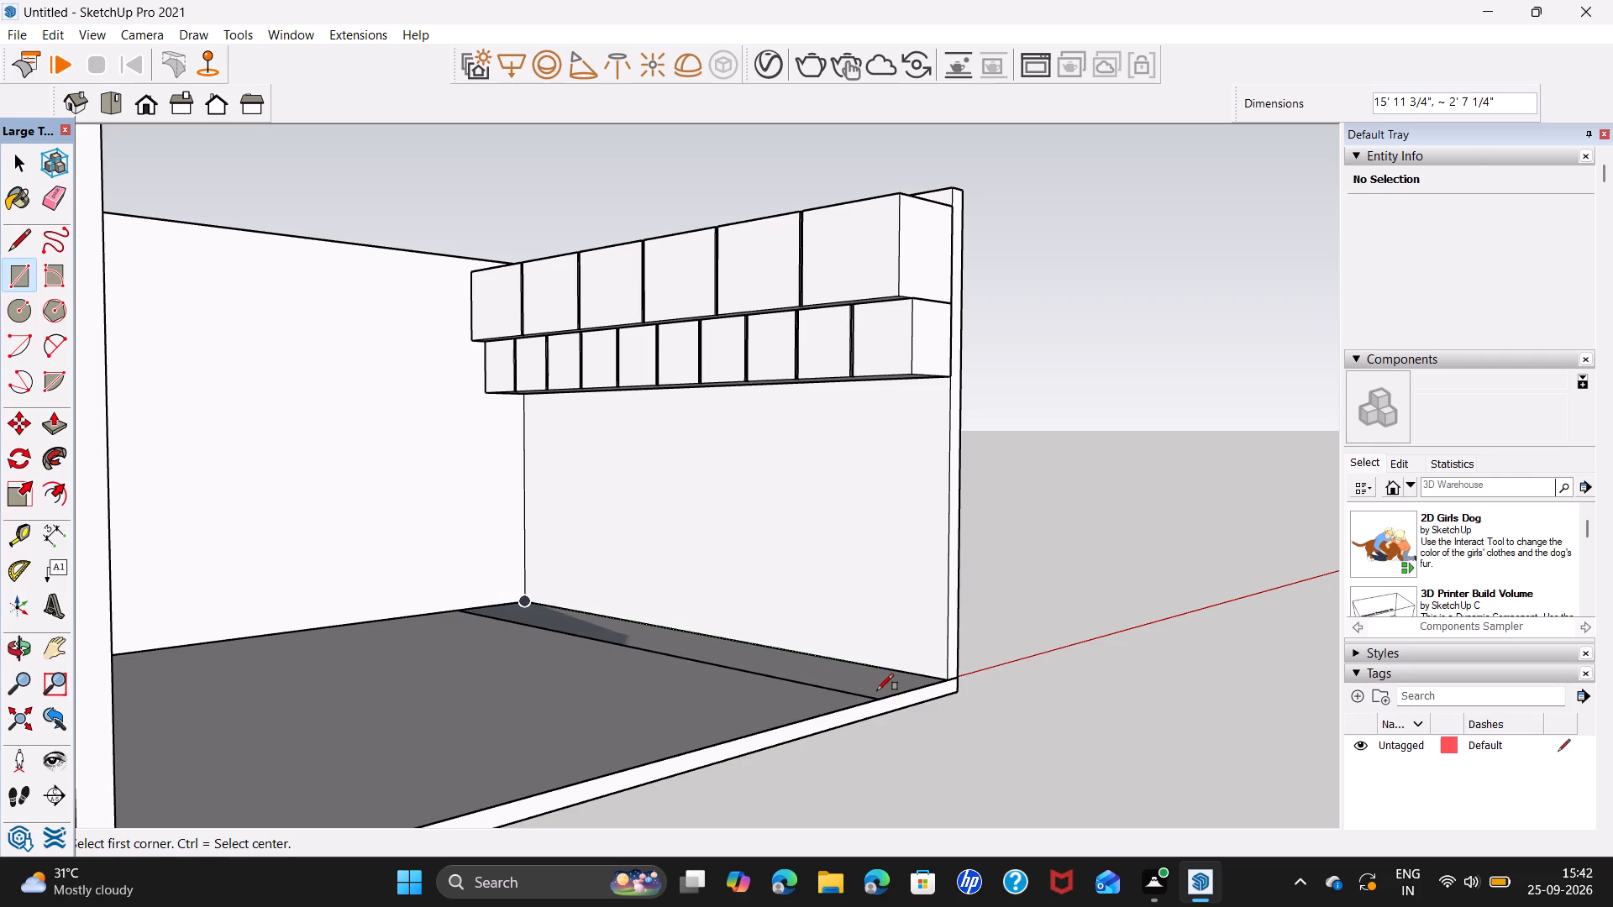
pyautogui.press('space')
# Reverse the face of the floor rectangle below the cupboards.
pyautogui.moveTo(880, 662); pyautogui.dragTo(654, 734, button='middle')
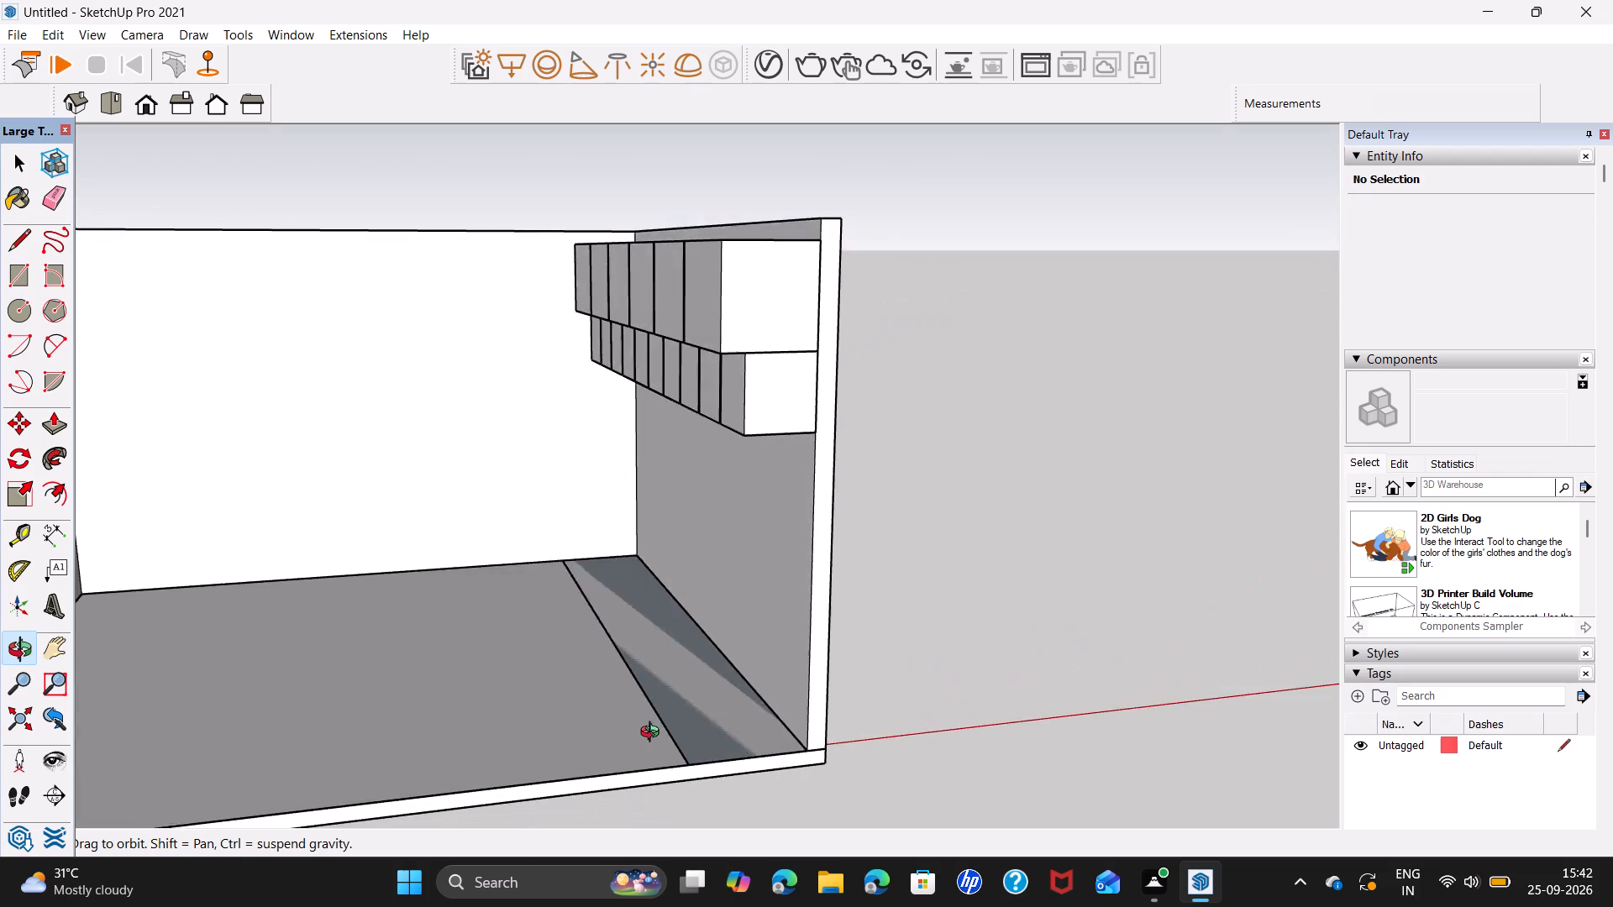
pyautogui.moveTo(654, 734); pyautogui.dragTo(581, 756, button='middle')
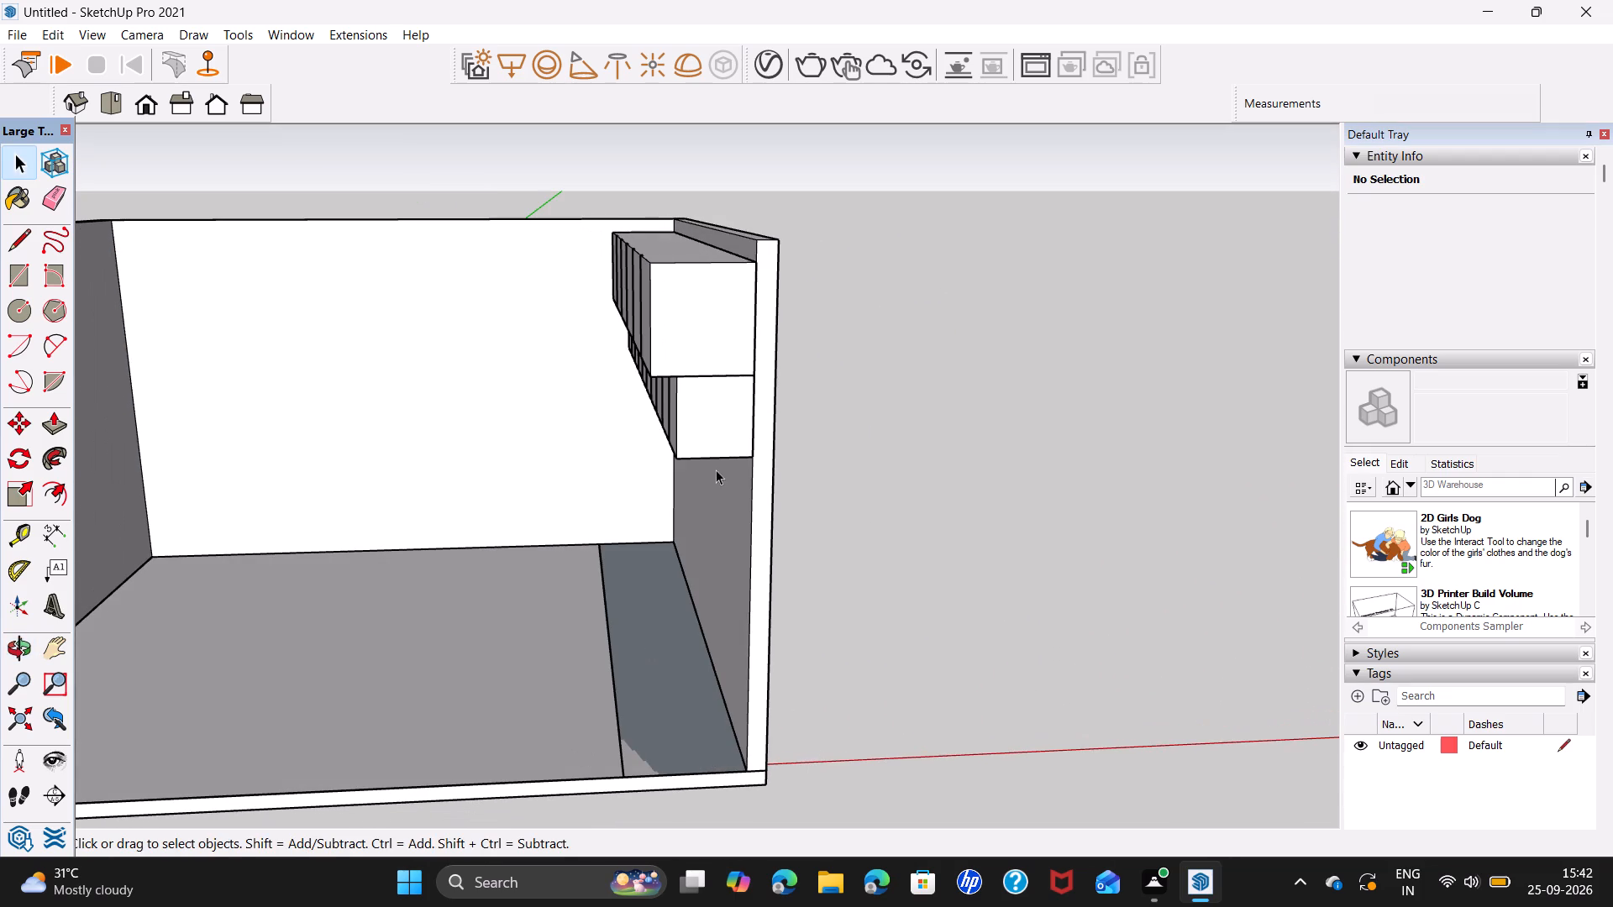
pyautogui.click(679, 694)
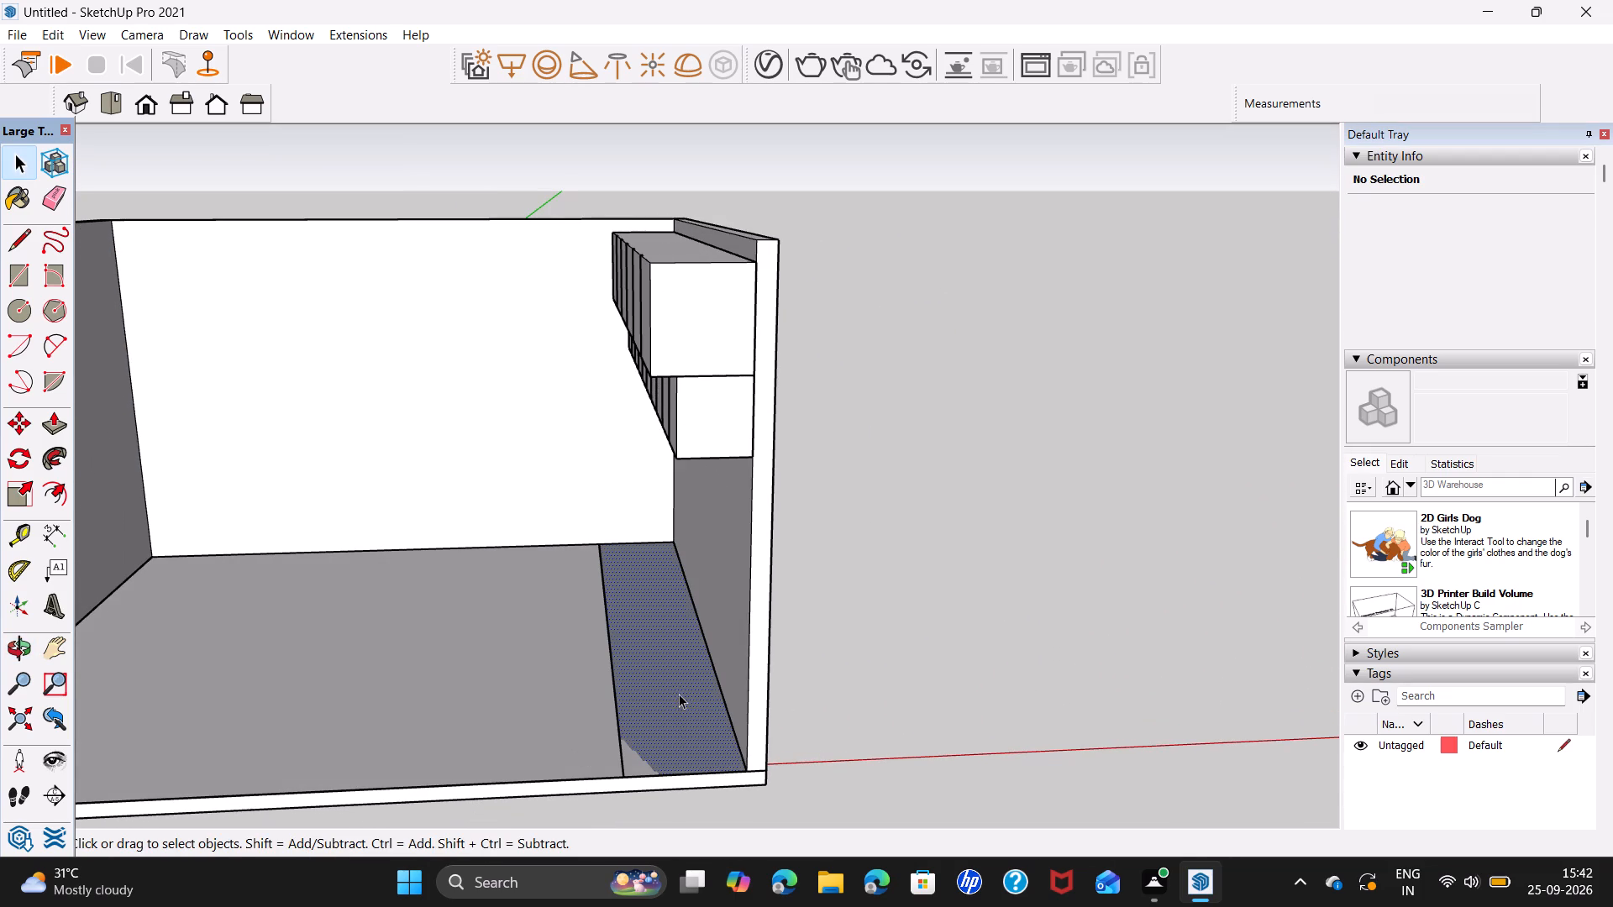
pyautogui.rightClick(678, 695)
pyautogui.moveTo(678, 695); pyautogui.dragTo(661, 743, button='right')
pyautogui.rightClick(701, 690)
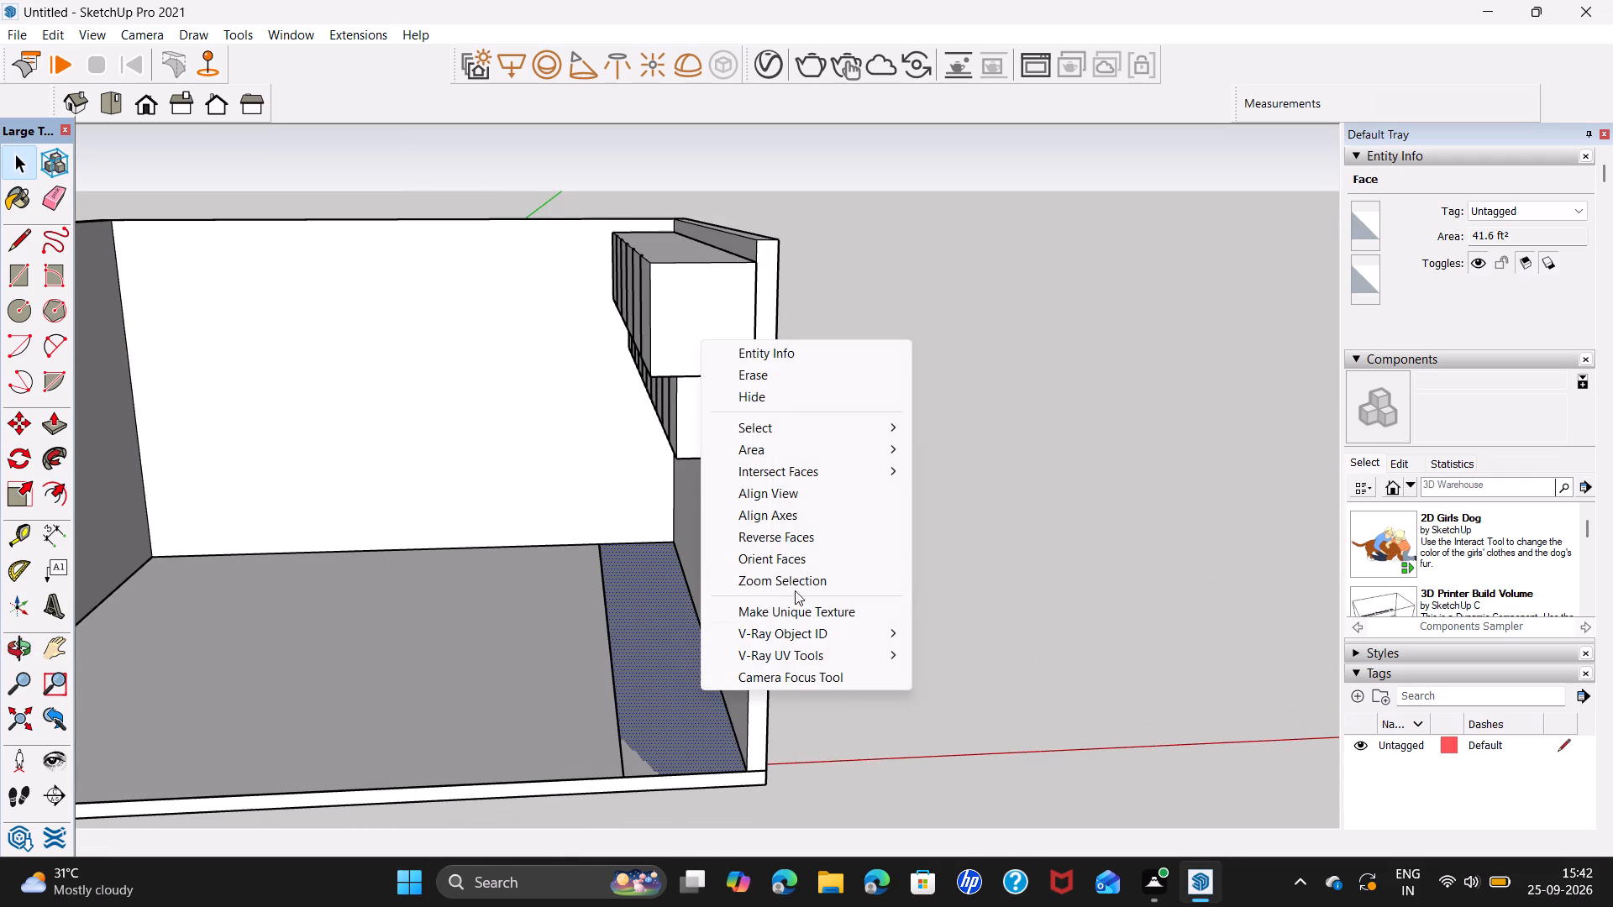
pyautogui.click(825, 532)
# Push/Pull the floor rectangle up 4" to form a base slab.
pyautogui.press('p')
pyautogui.click(676, 743)
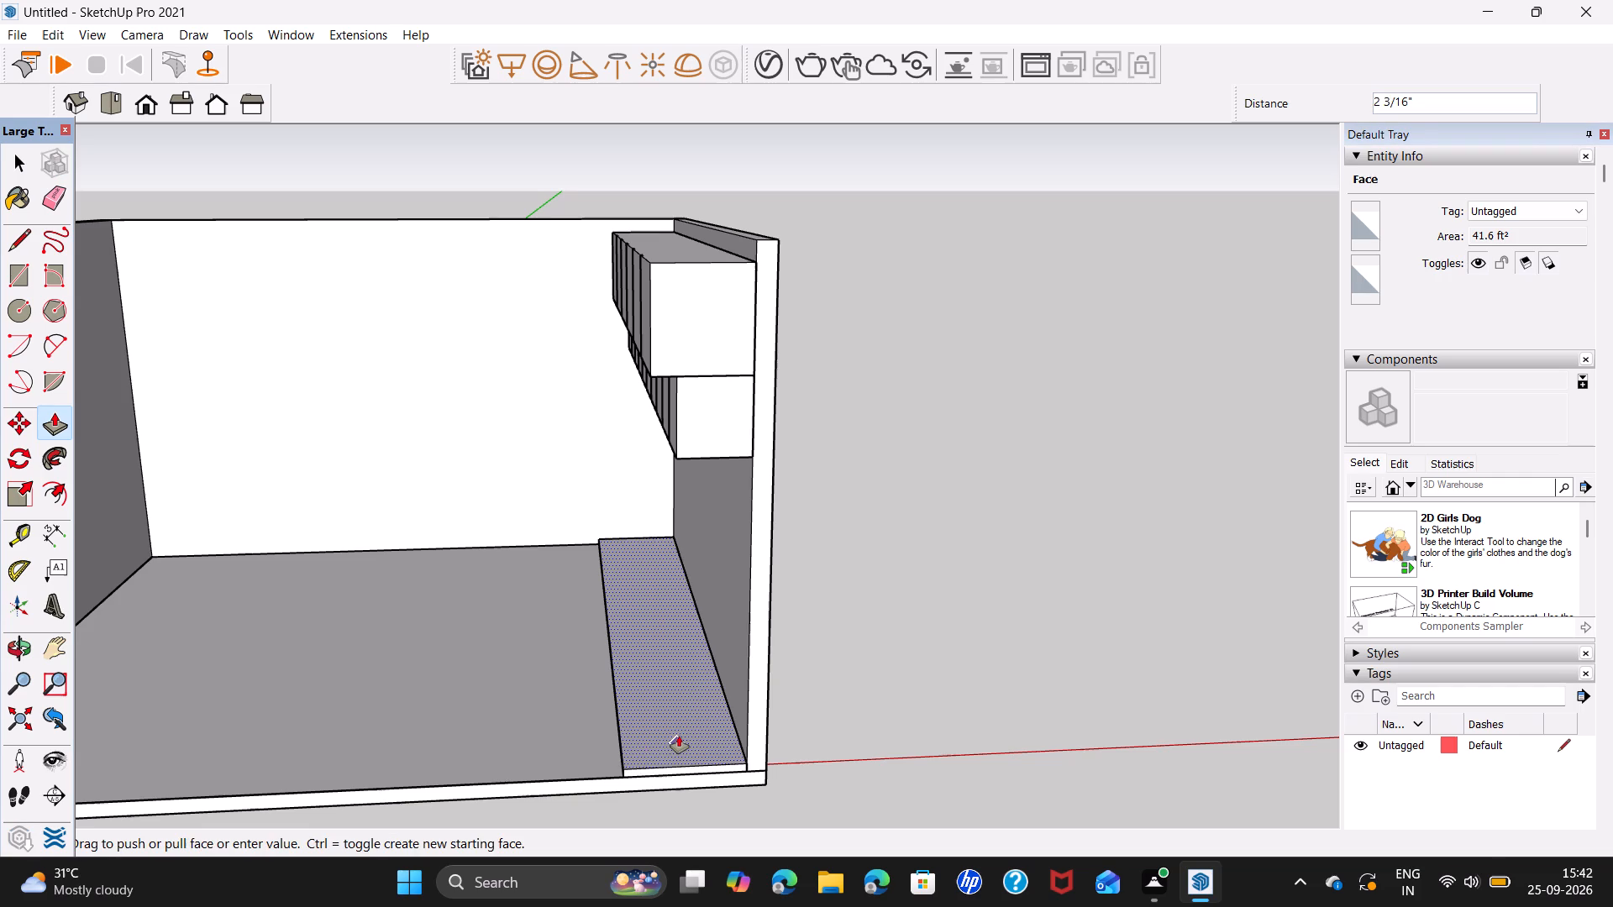
pyautogui.press('4')
pyautogui.press('Return')
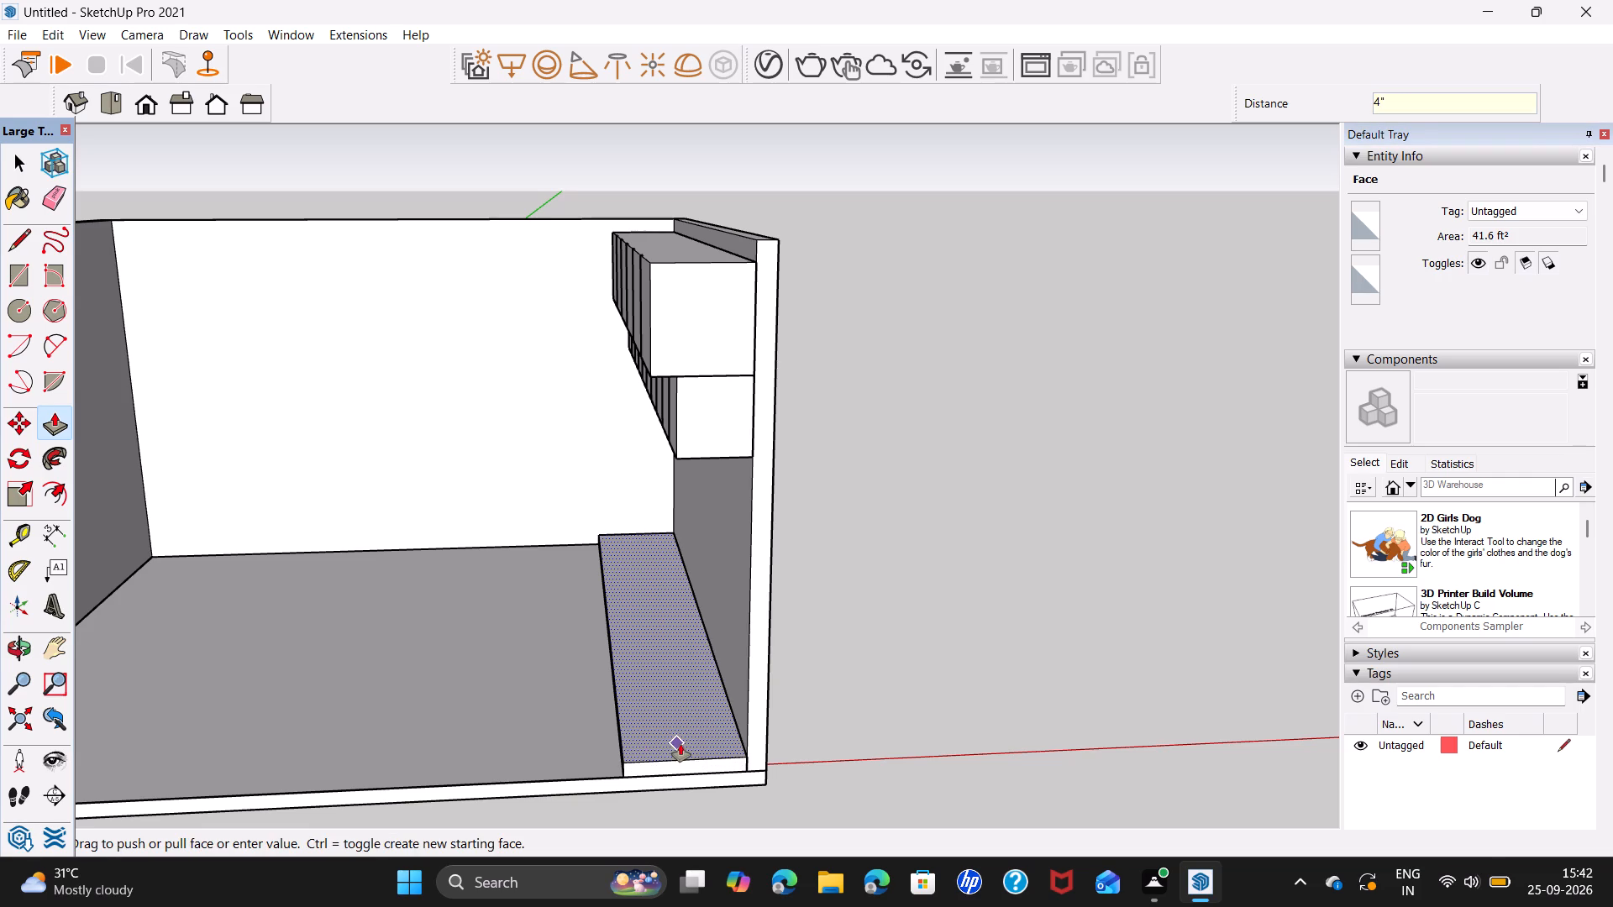
pyautogui.press('space')
# Select the whole base slab along the cupboard wall and reverse all its faces.
pyautogui.moveTo(677, 753); pyautogui.dragTo(922, 622, button='middle')
pyautogui.scroll(8, 869, 646)
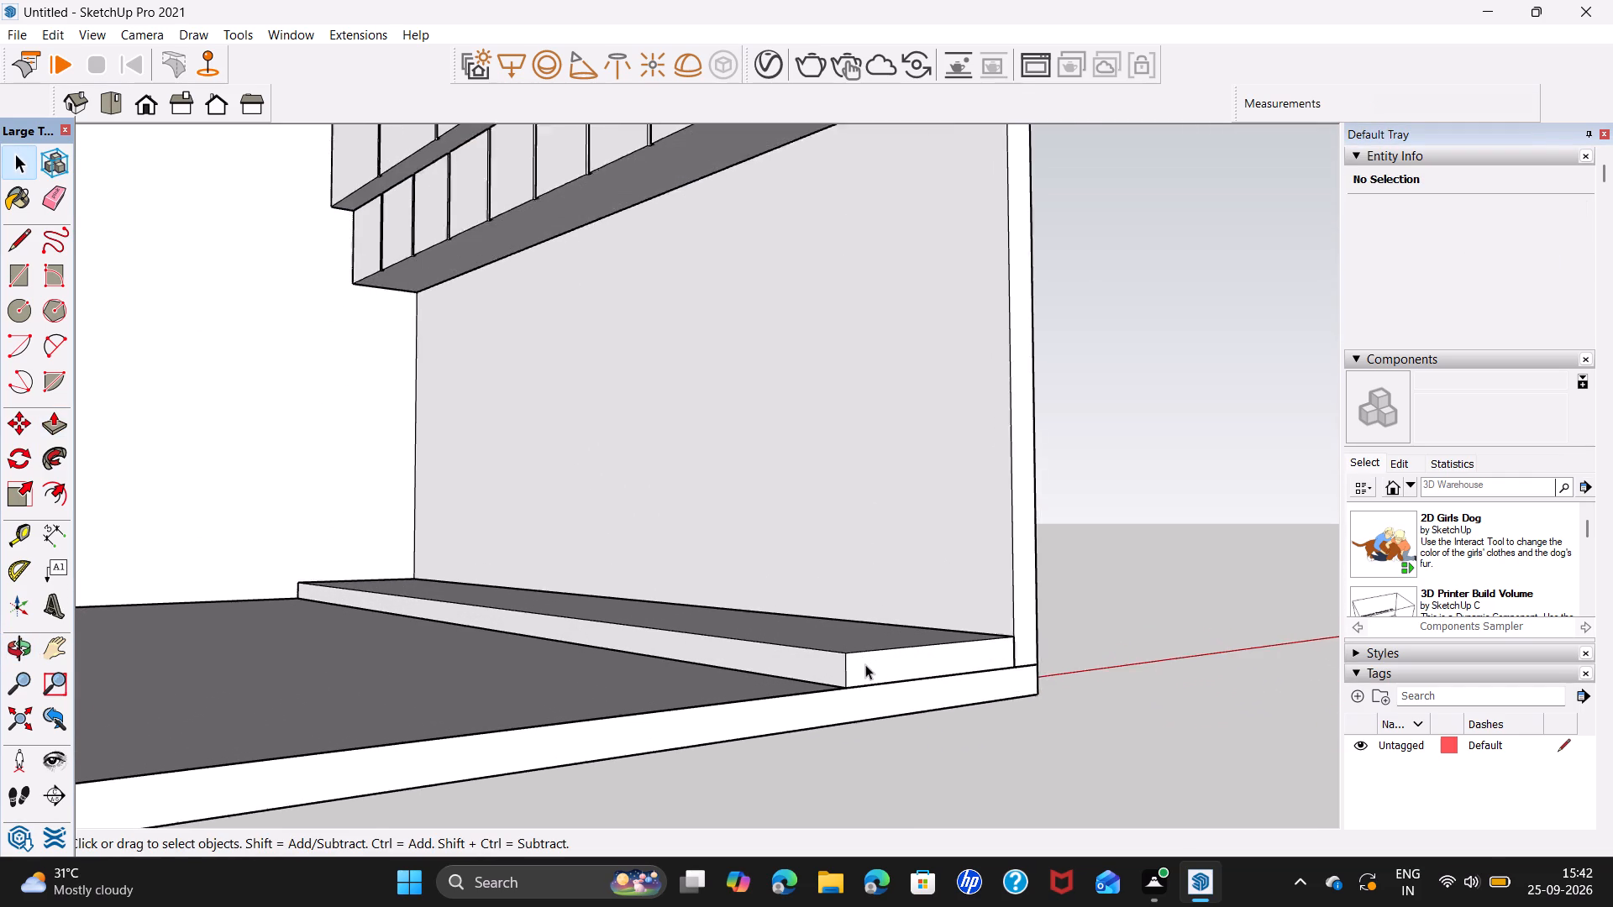
pyautogui.scroll(2, 865, 664)
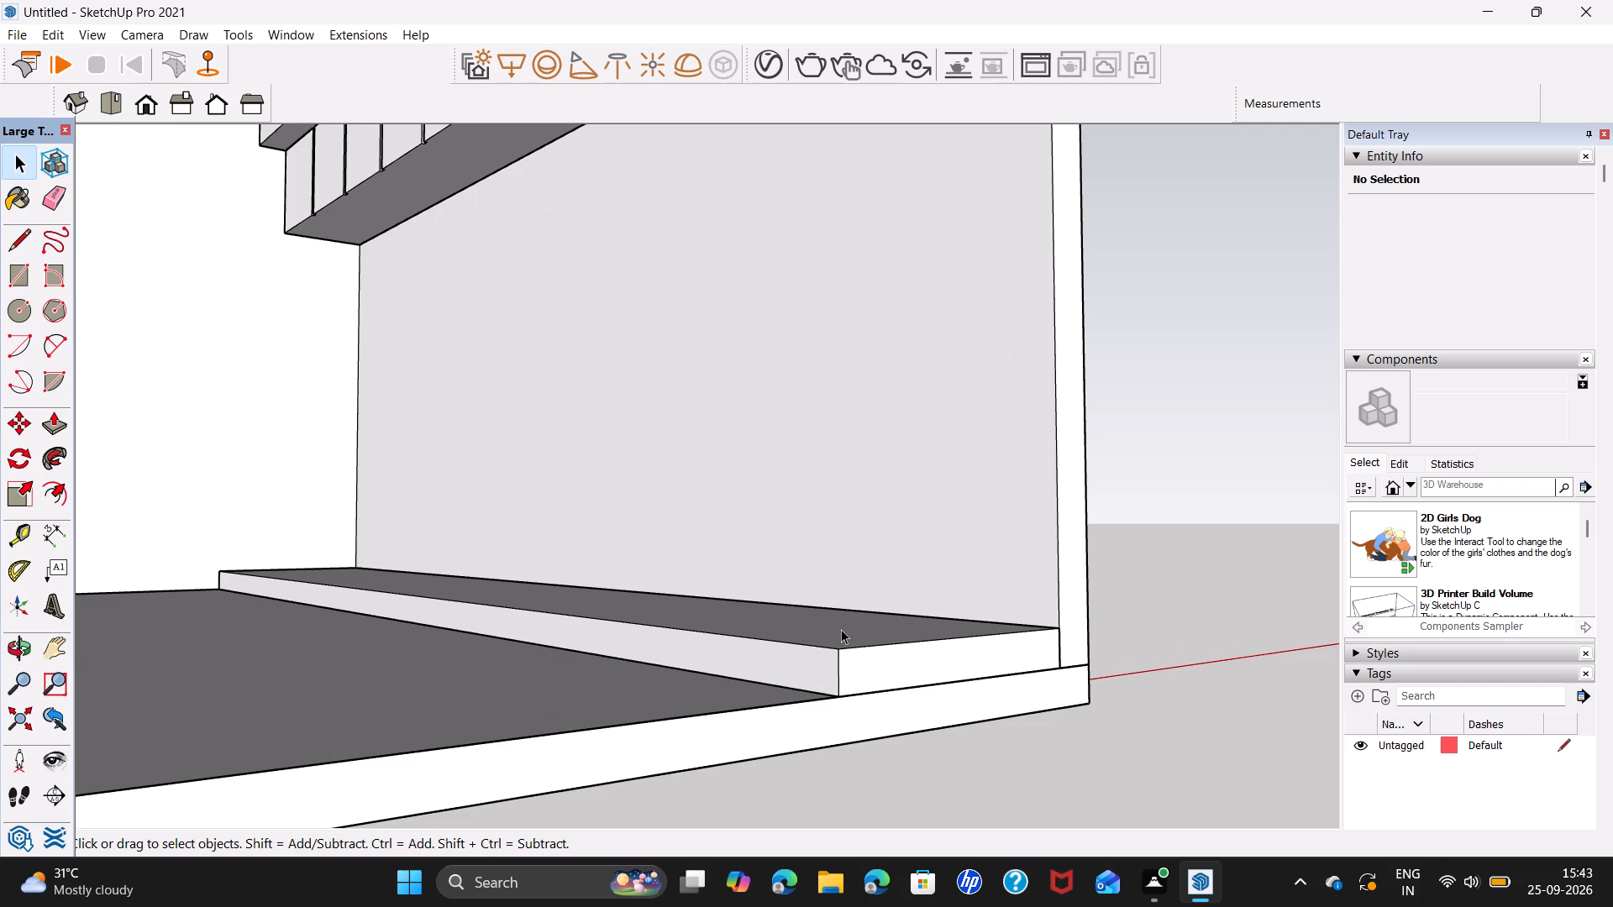
pyautogui.tripleClick(841, 629)
pyautogui.rightClick(841, 629)
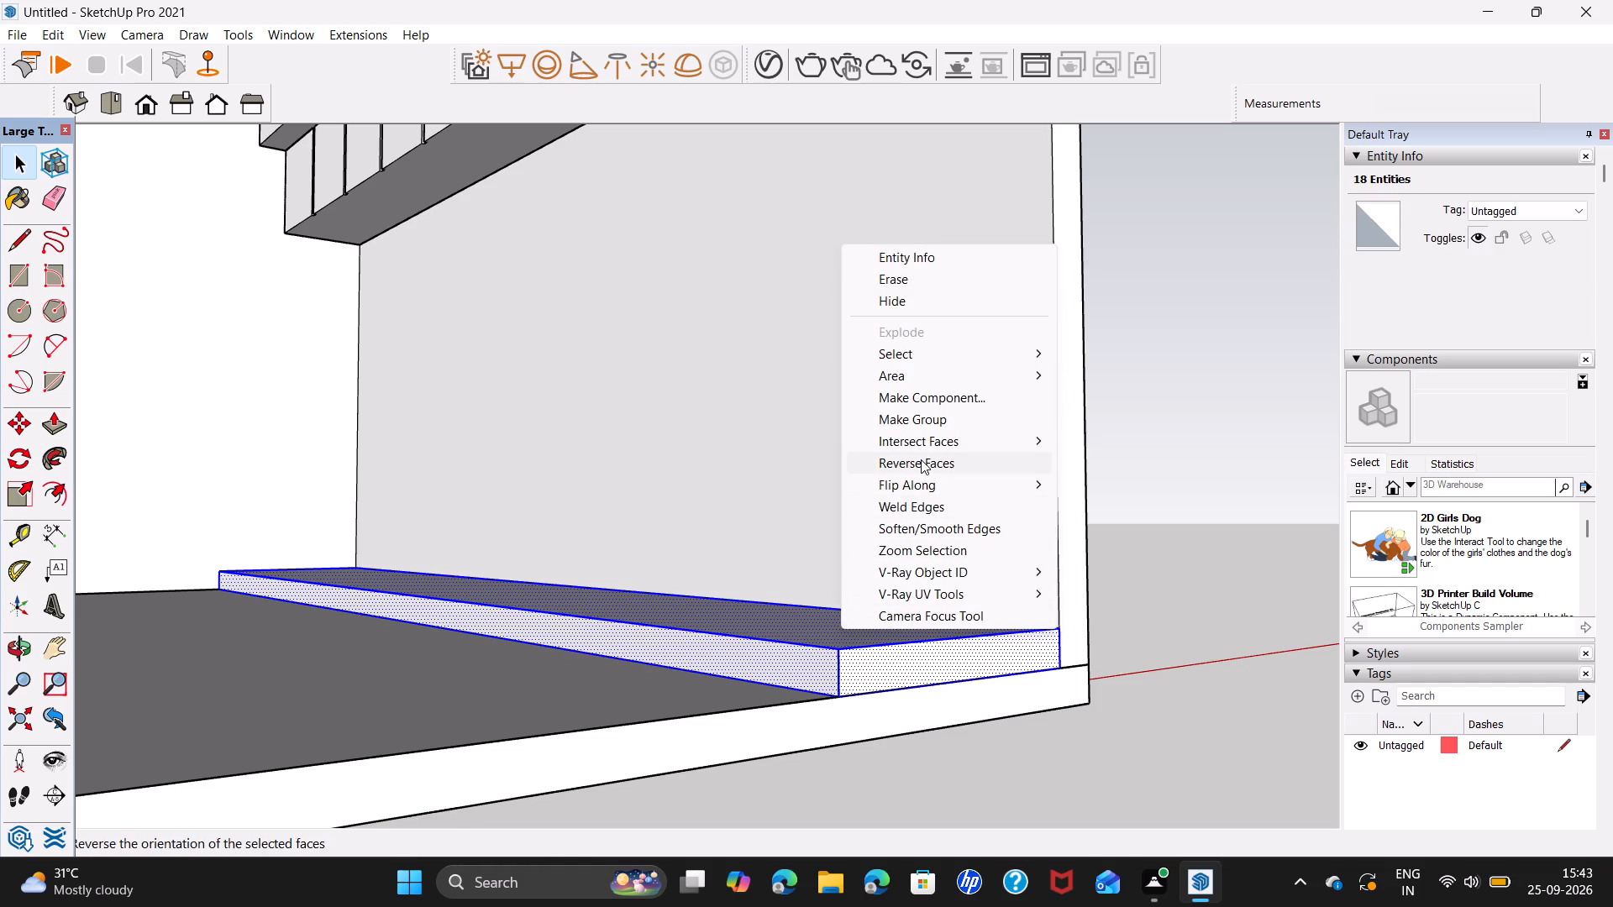
pyautogui.click(921, 459)
pyautogui.press('space')
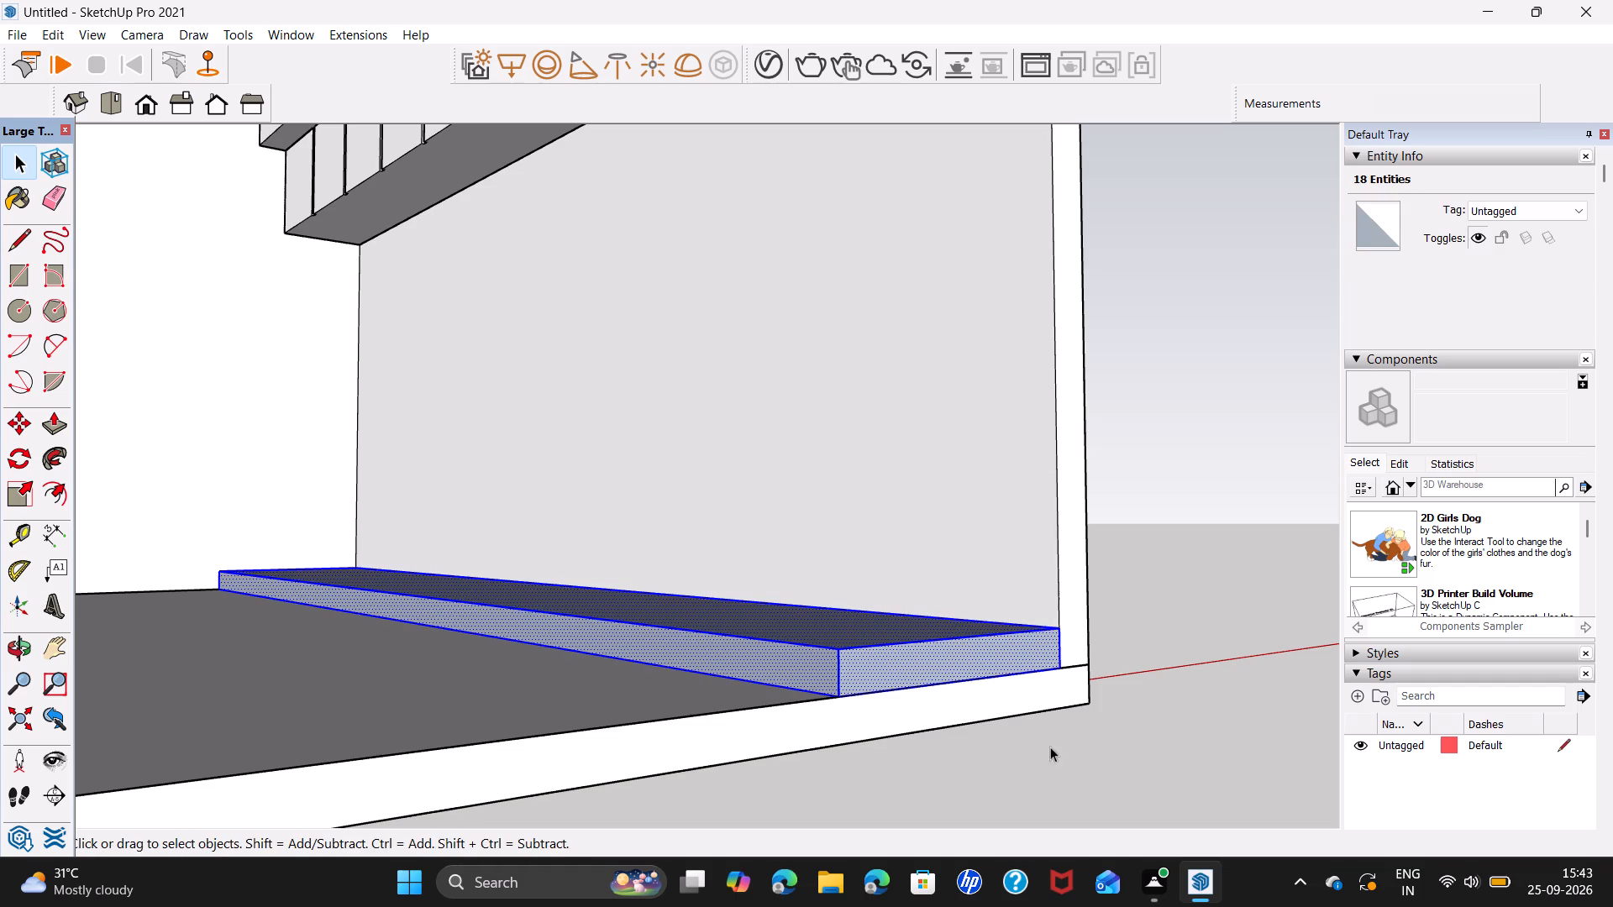
pyautogui.click(1050, 747)
# Reverse the top, open-end and front faces of the base slab one by one.
pyautogui.moveTo(896, 632); pyautogui.dragTo(783, 797, button='middle')
pyautogui.rightClick(864, 634)
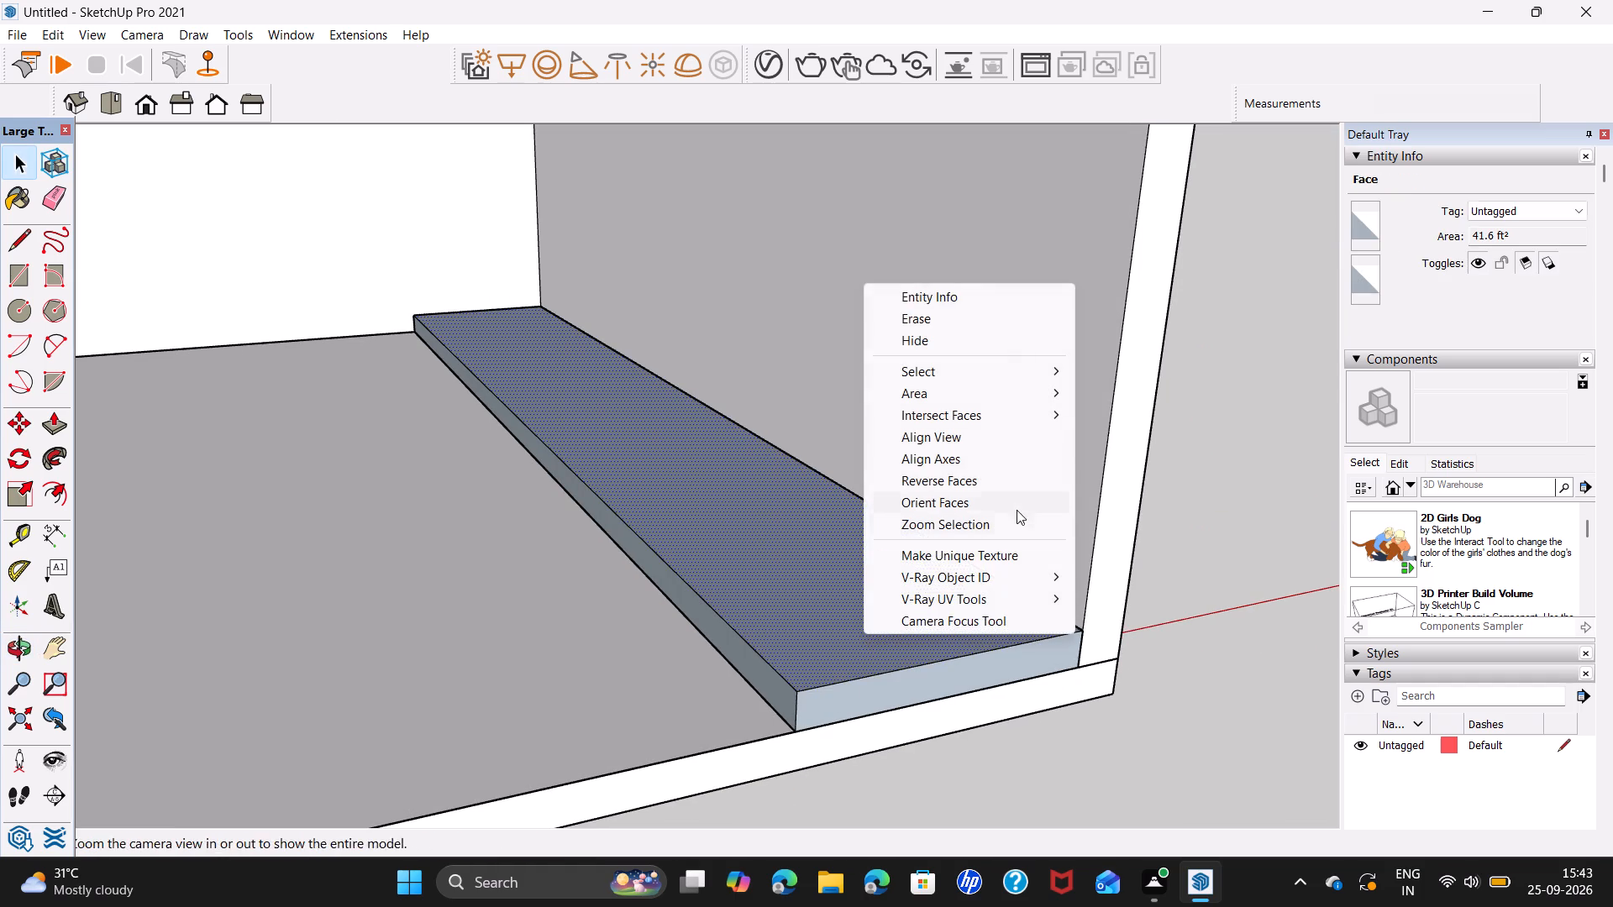
pyautogui.click(1016, 472)
pyautogui.rightClick(933, 687)
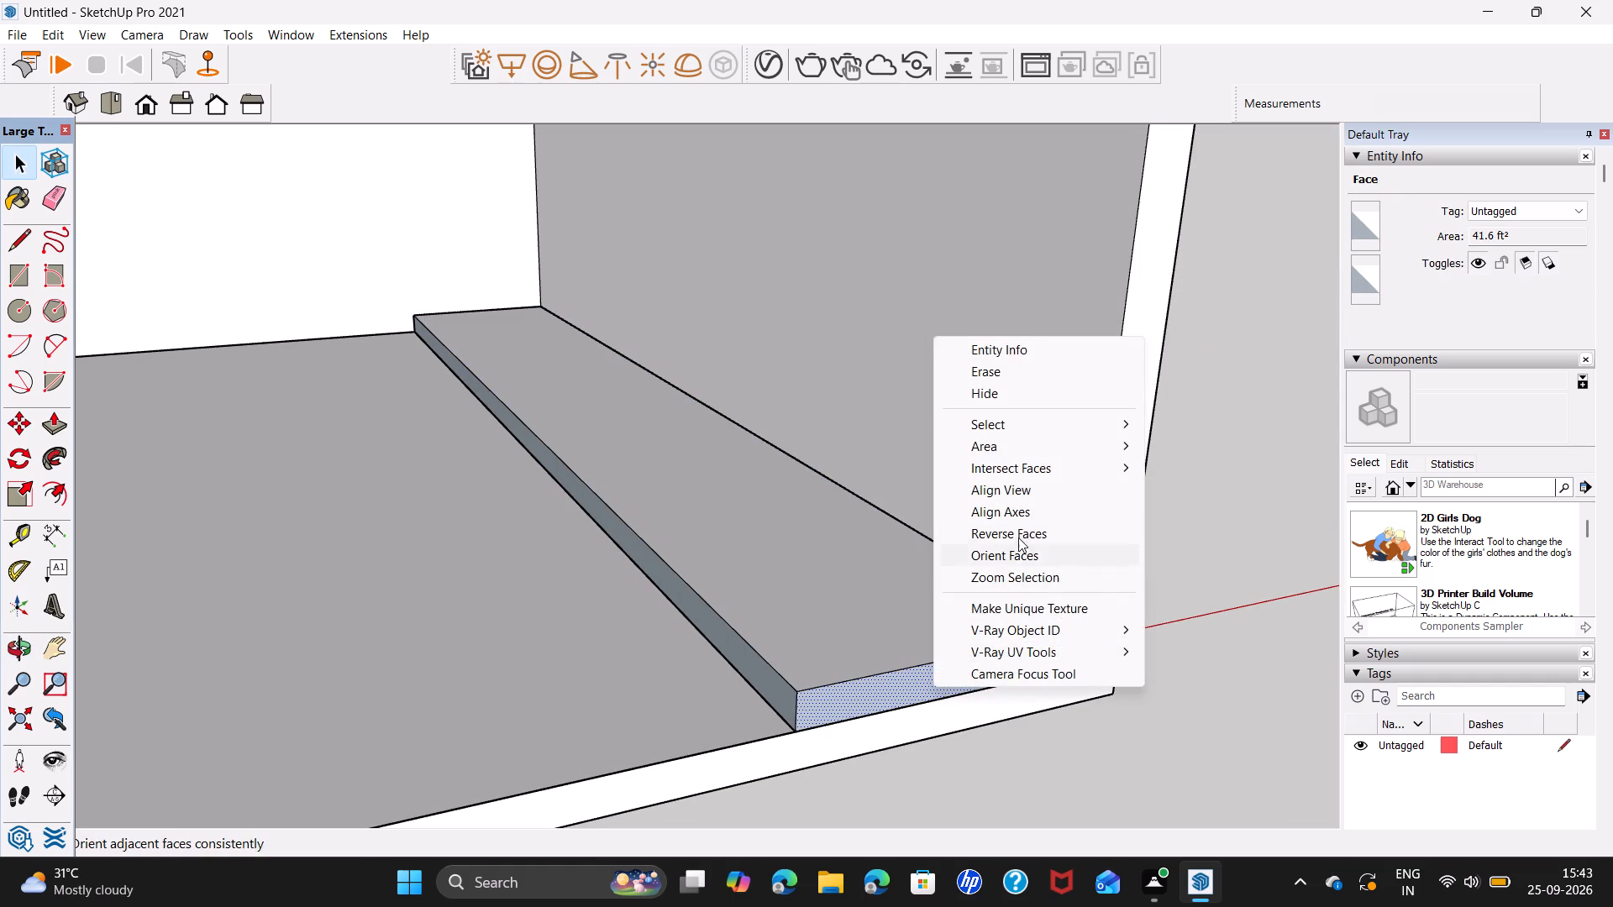
pyautogui.click(1019, 537)
pyautogui.rightClick(786, 695)
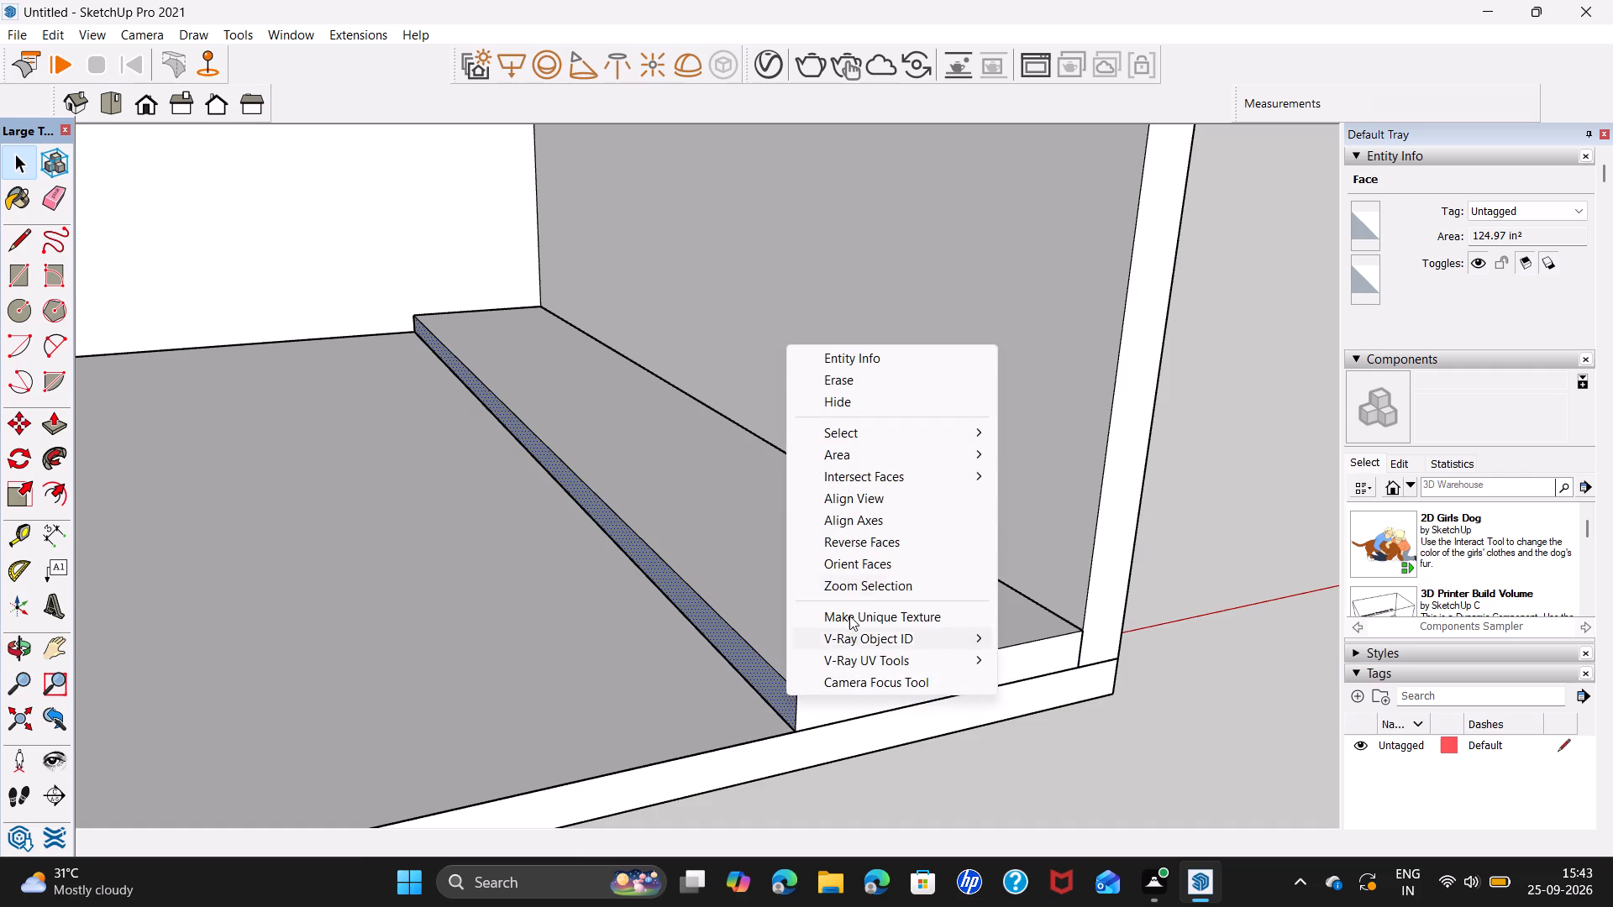
pyautogui.click(931, 544)
# Select the whole base slab with all its connected geometry and make it a group.
pyautogui.tripleClick(825, 656)
pyautogui.rightClick(825, 656)
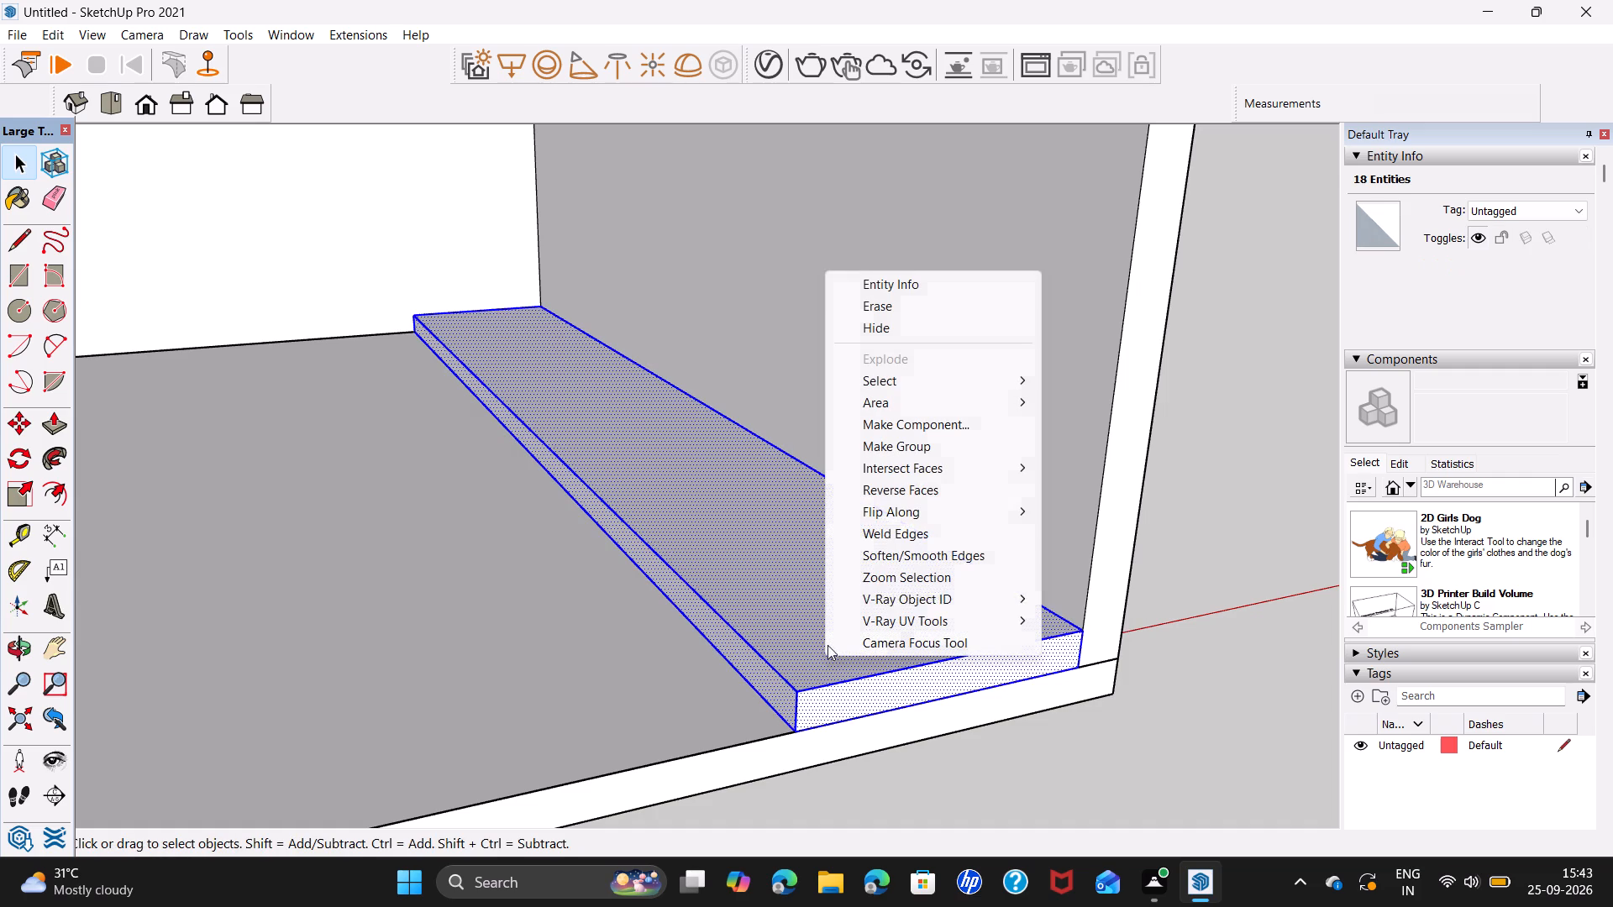
pyautogui.click(940, 450)
pyautogui.click(1222, 680)
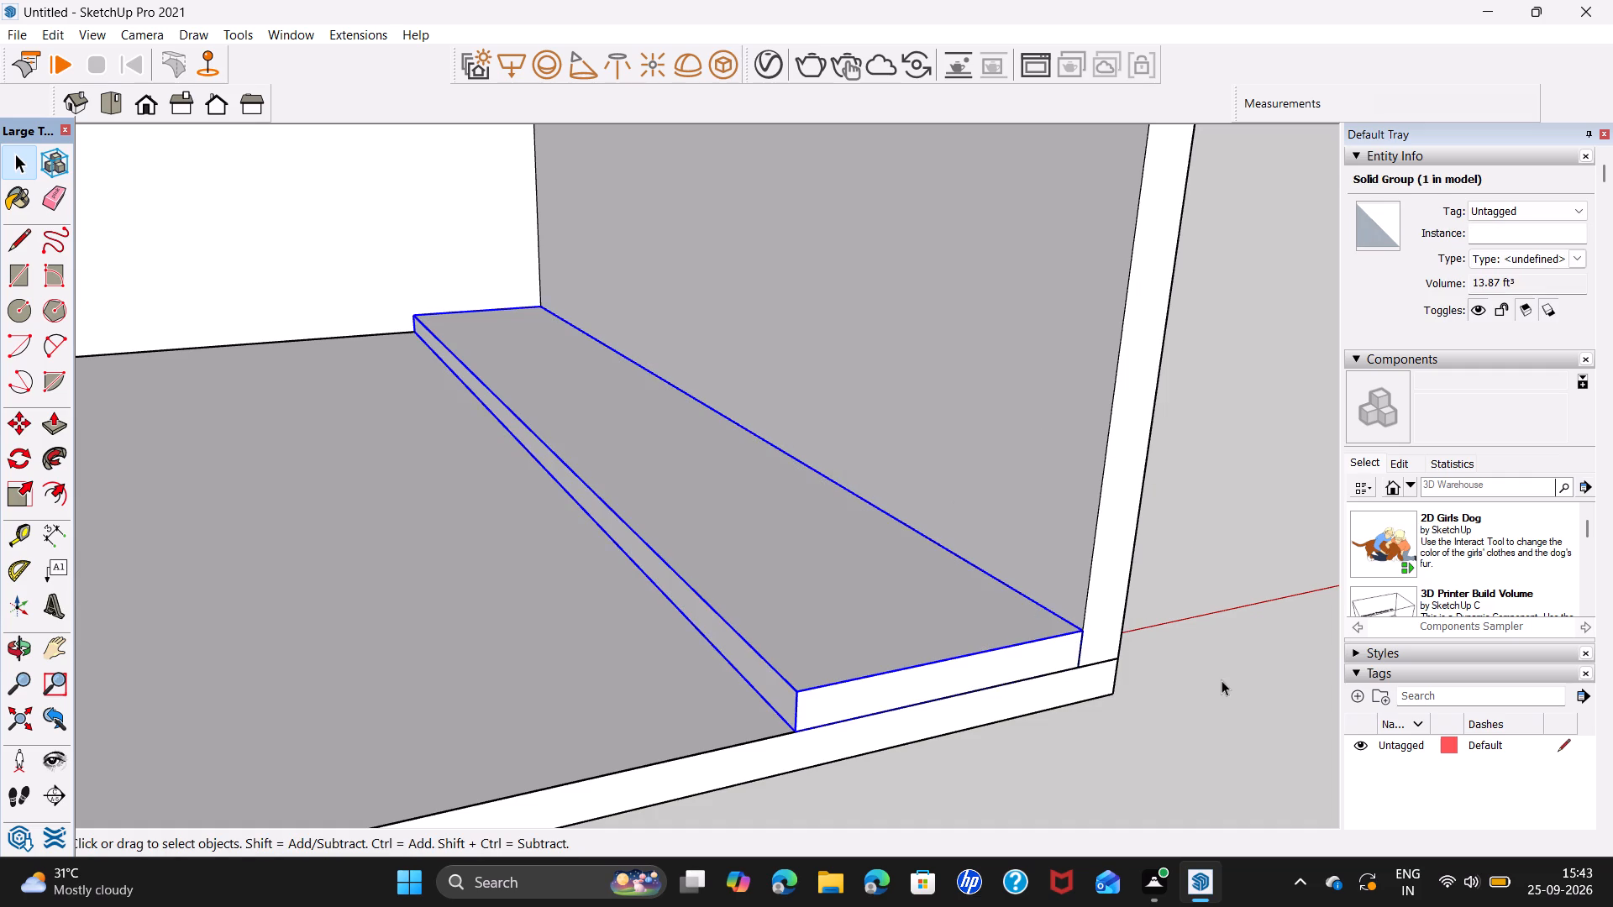
pyautogui.click(934, 670)
pyautogui.click(1316, 679)
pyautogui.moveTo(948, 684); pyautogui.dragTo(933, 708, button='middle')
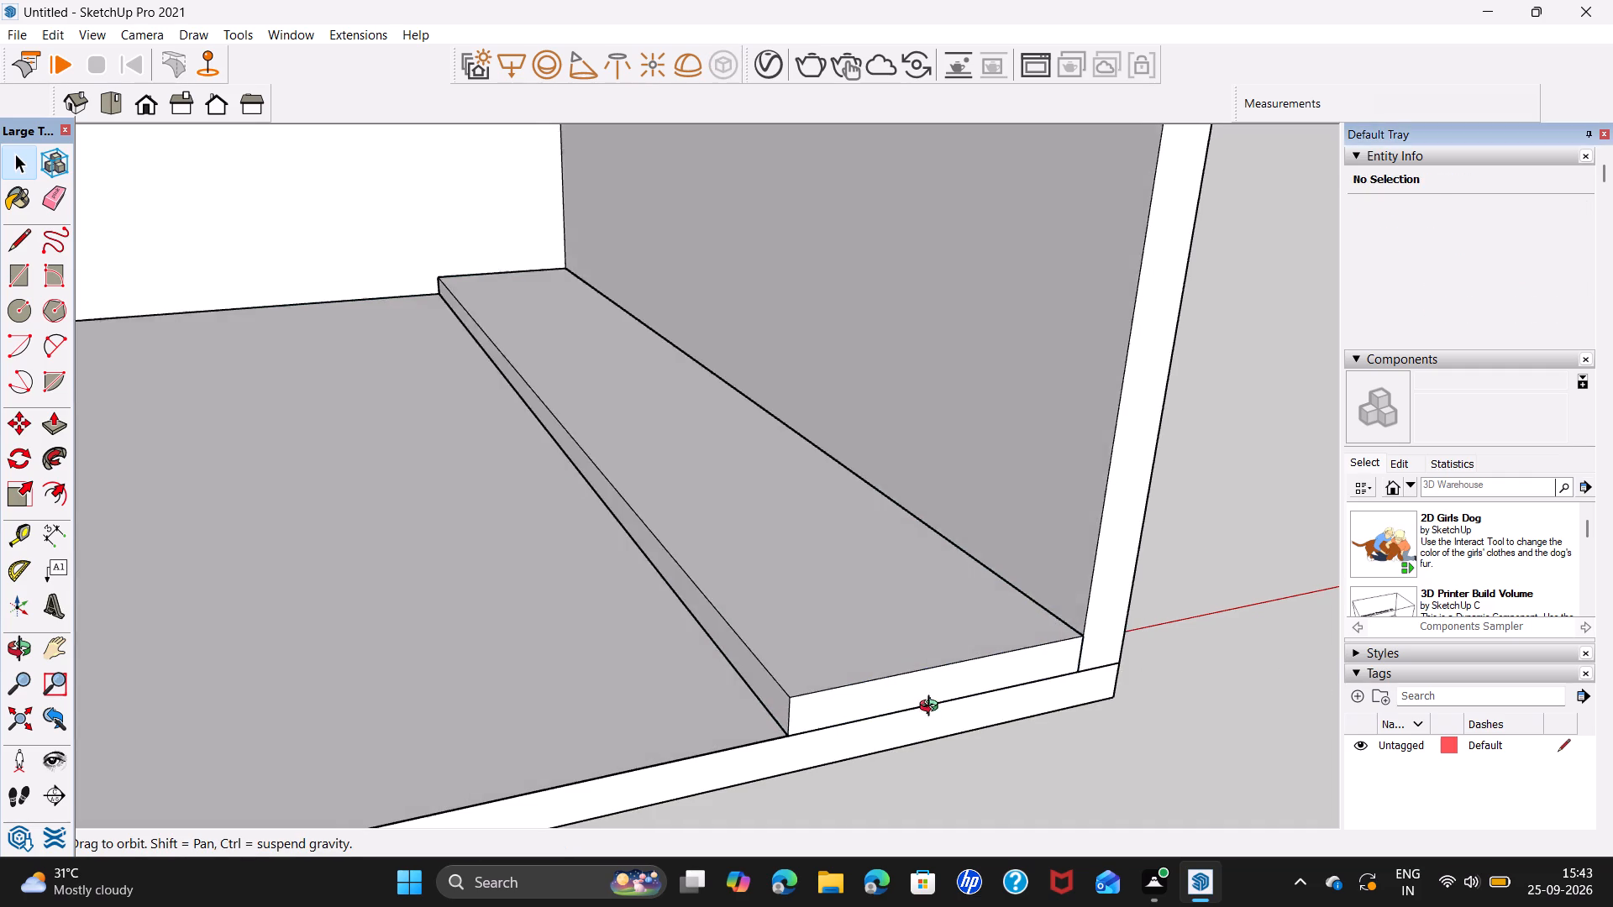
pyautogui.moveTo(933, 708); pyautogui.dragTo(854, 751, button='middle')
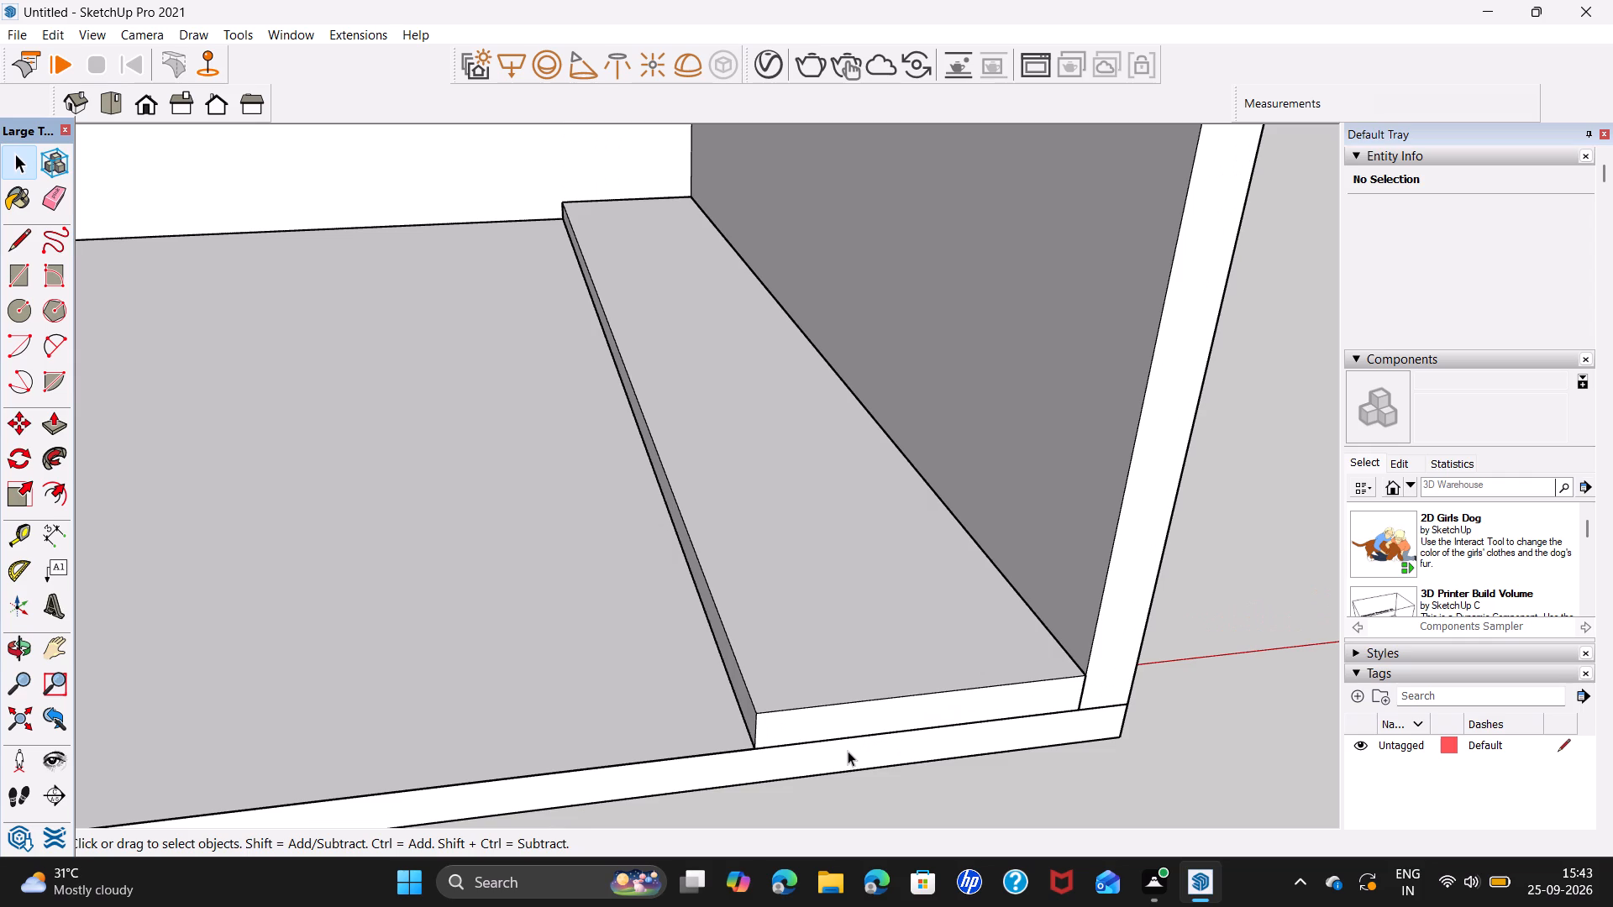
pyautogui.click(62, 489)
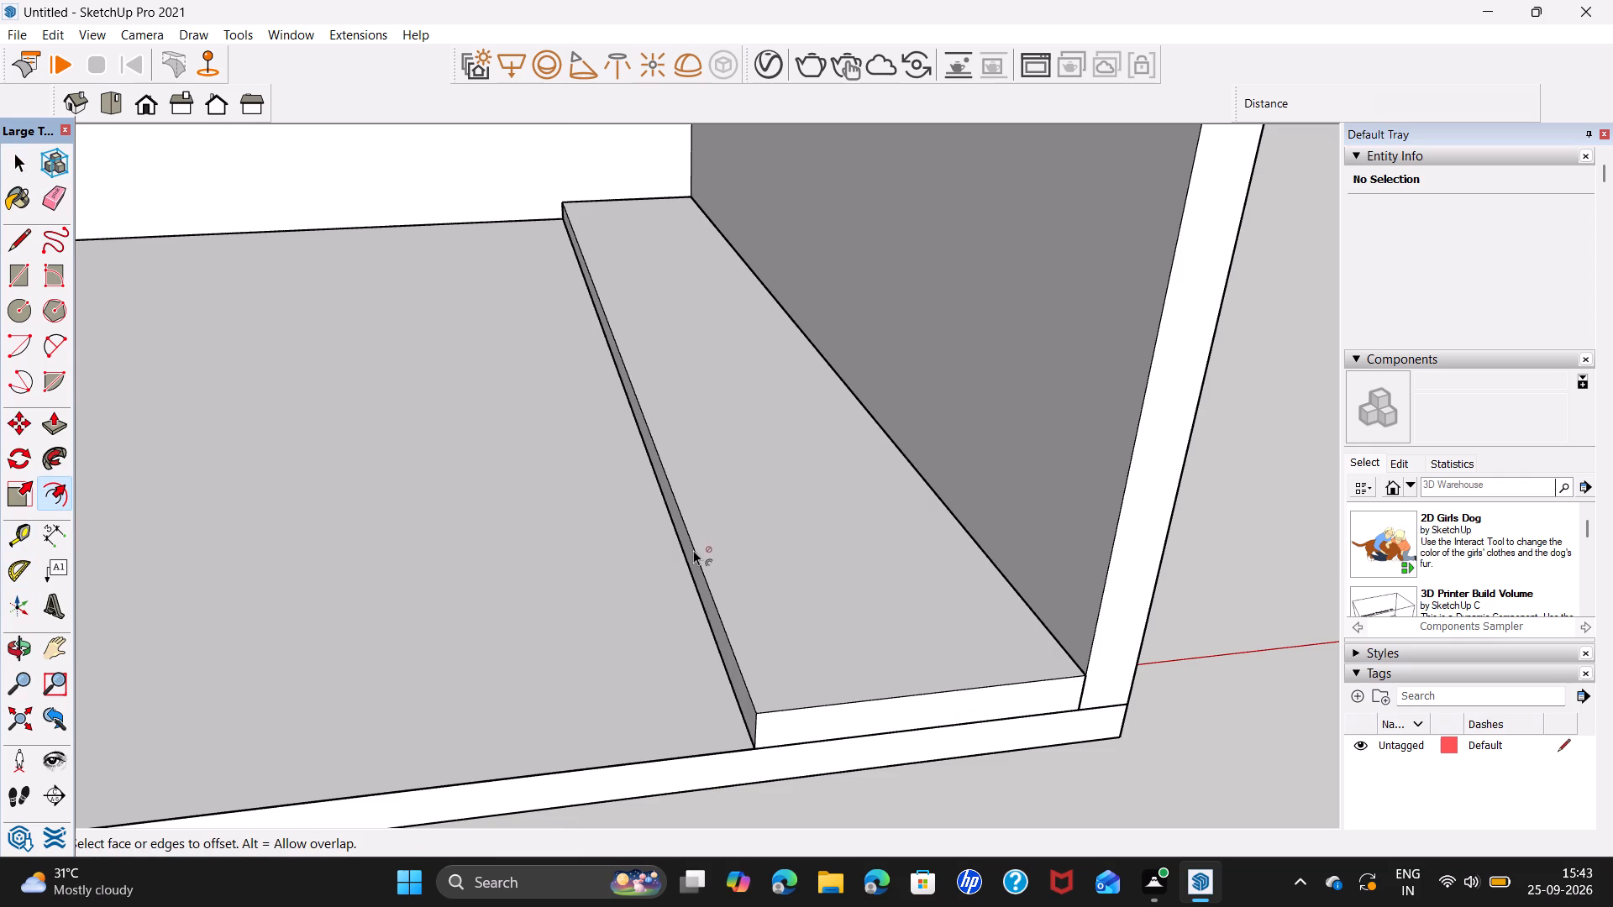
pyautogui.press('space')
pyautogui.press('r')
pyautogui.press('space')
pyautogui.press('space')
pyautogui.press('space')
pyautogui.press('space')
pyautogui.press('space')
# Draw a rectangle covering the base slab's top between opposite corners, about 2' 7 1/4" by 15' 11 3/4".
pyautogui.click(14, 282)
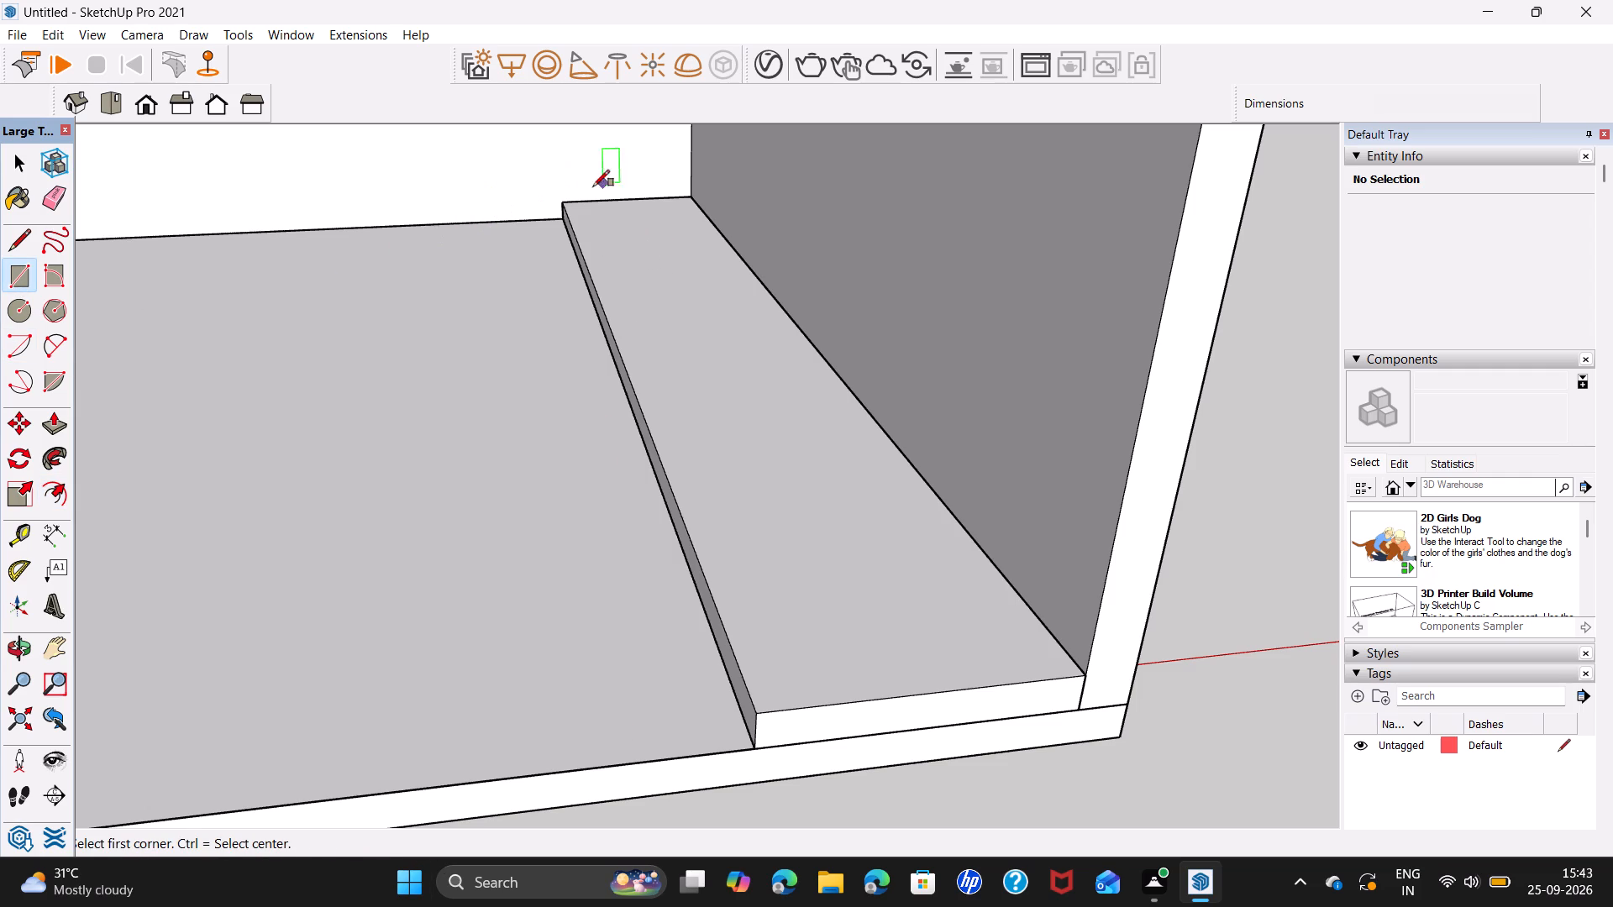
pyautogui.click(569, 198)
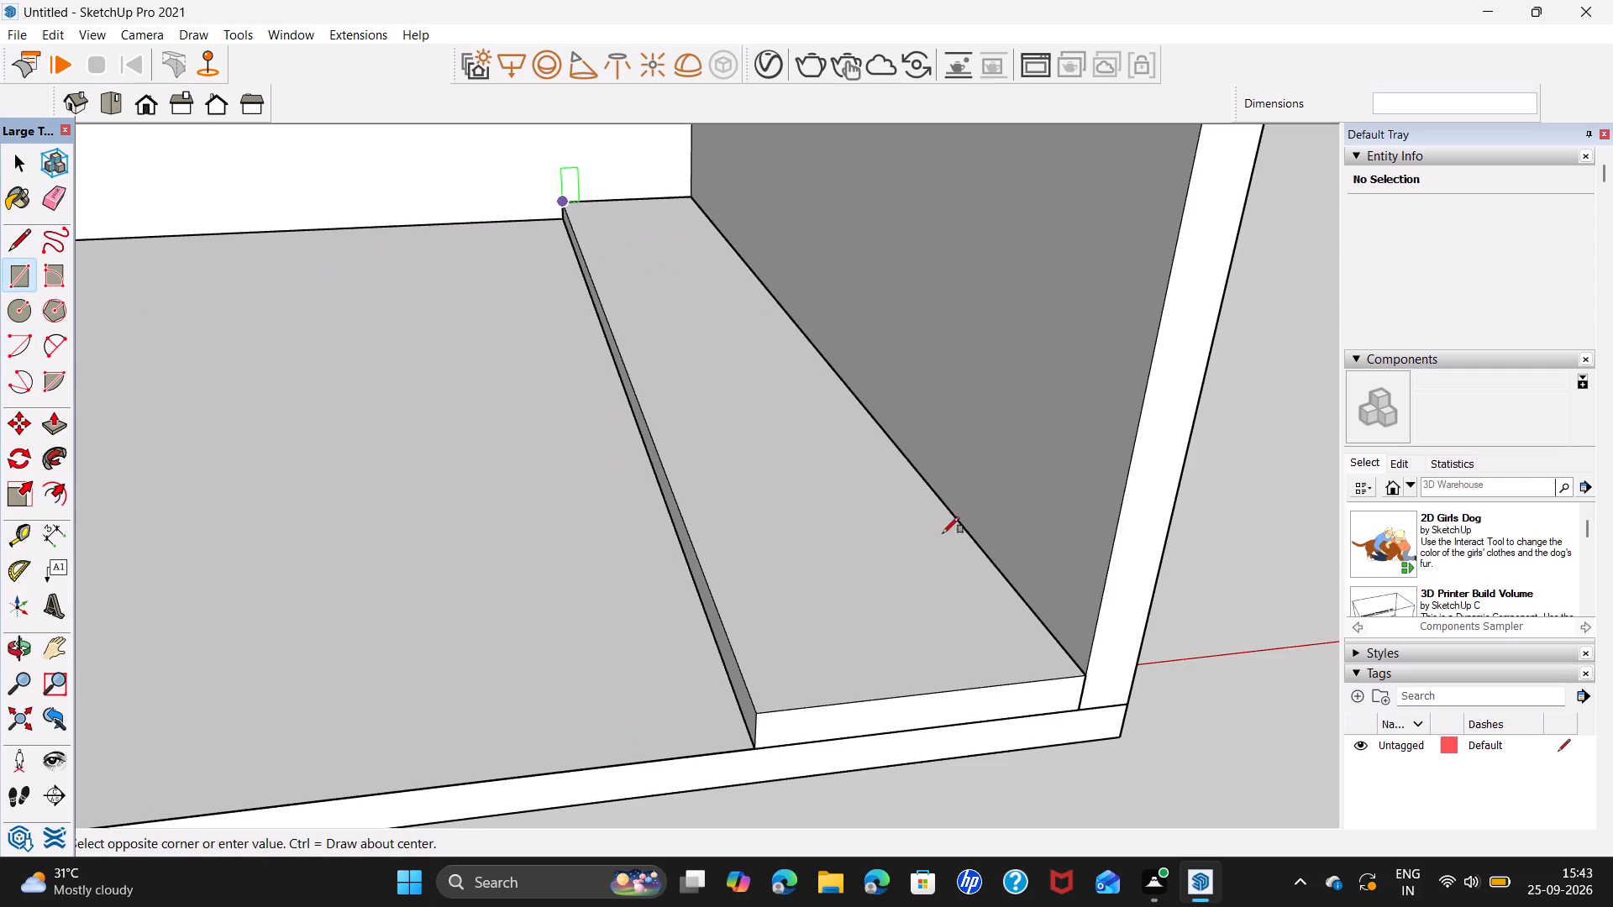
pyautogui.click(1087, 670)
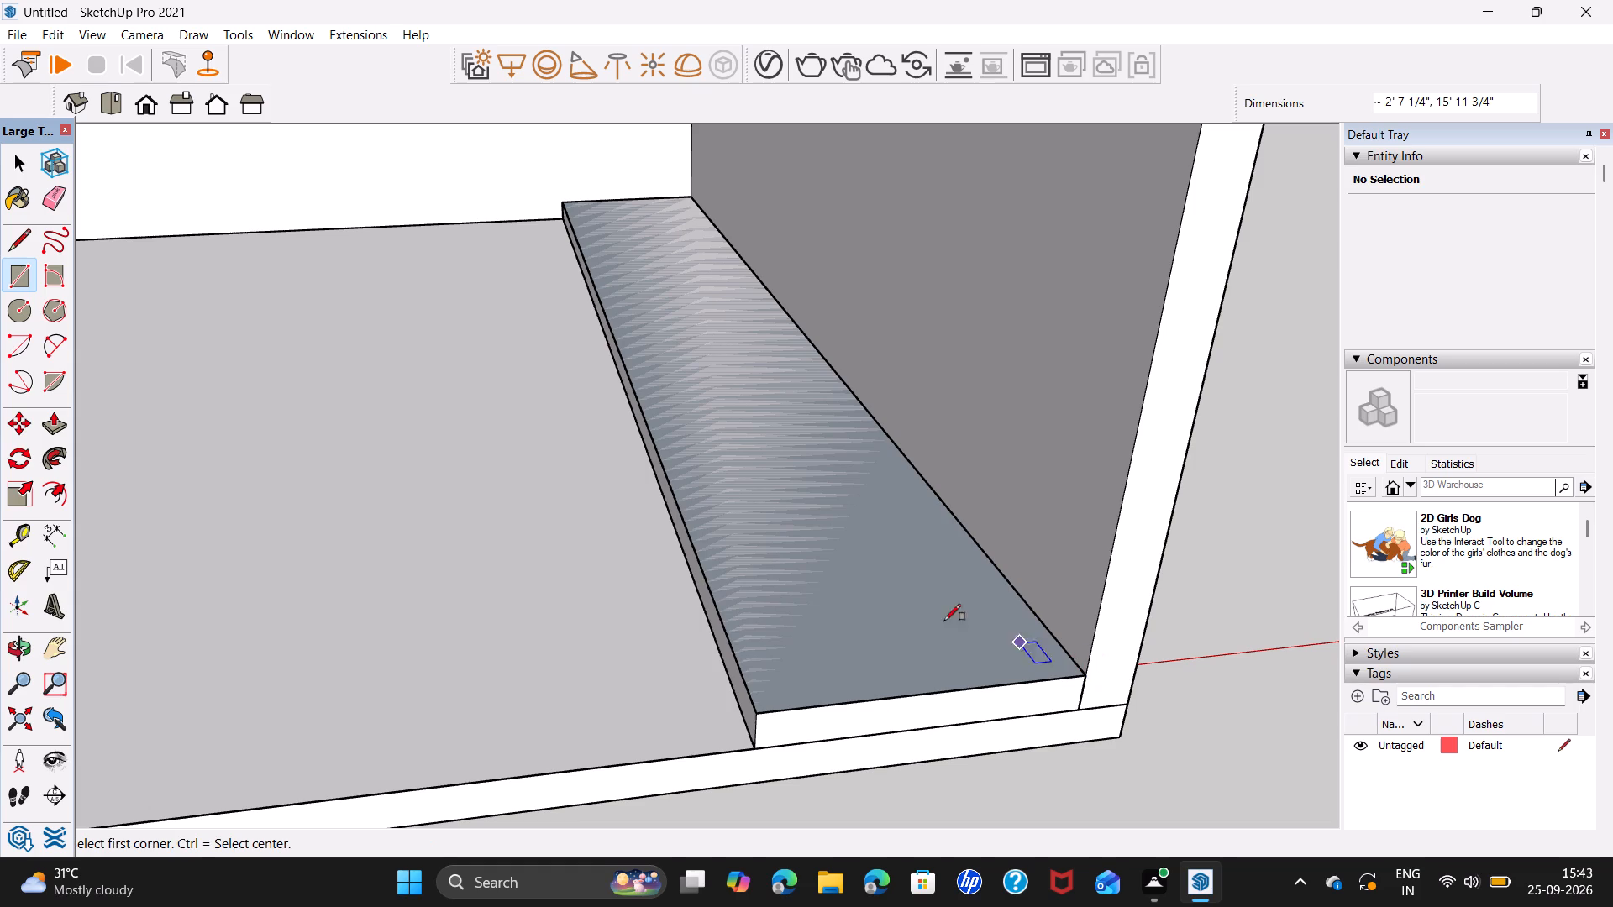
# Reverse the face of the rectangle on top of the base slab.
pyautogui.press('space')
pyautogui.moveTo(902, 588); pyautogui.dragTo(895, 588, button='right')
pyautogui.click(991, 423)
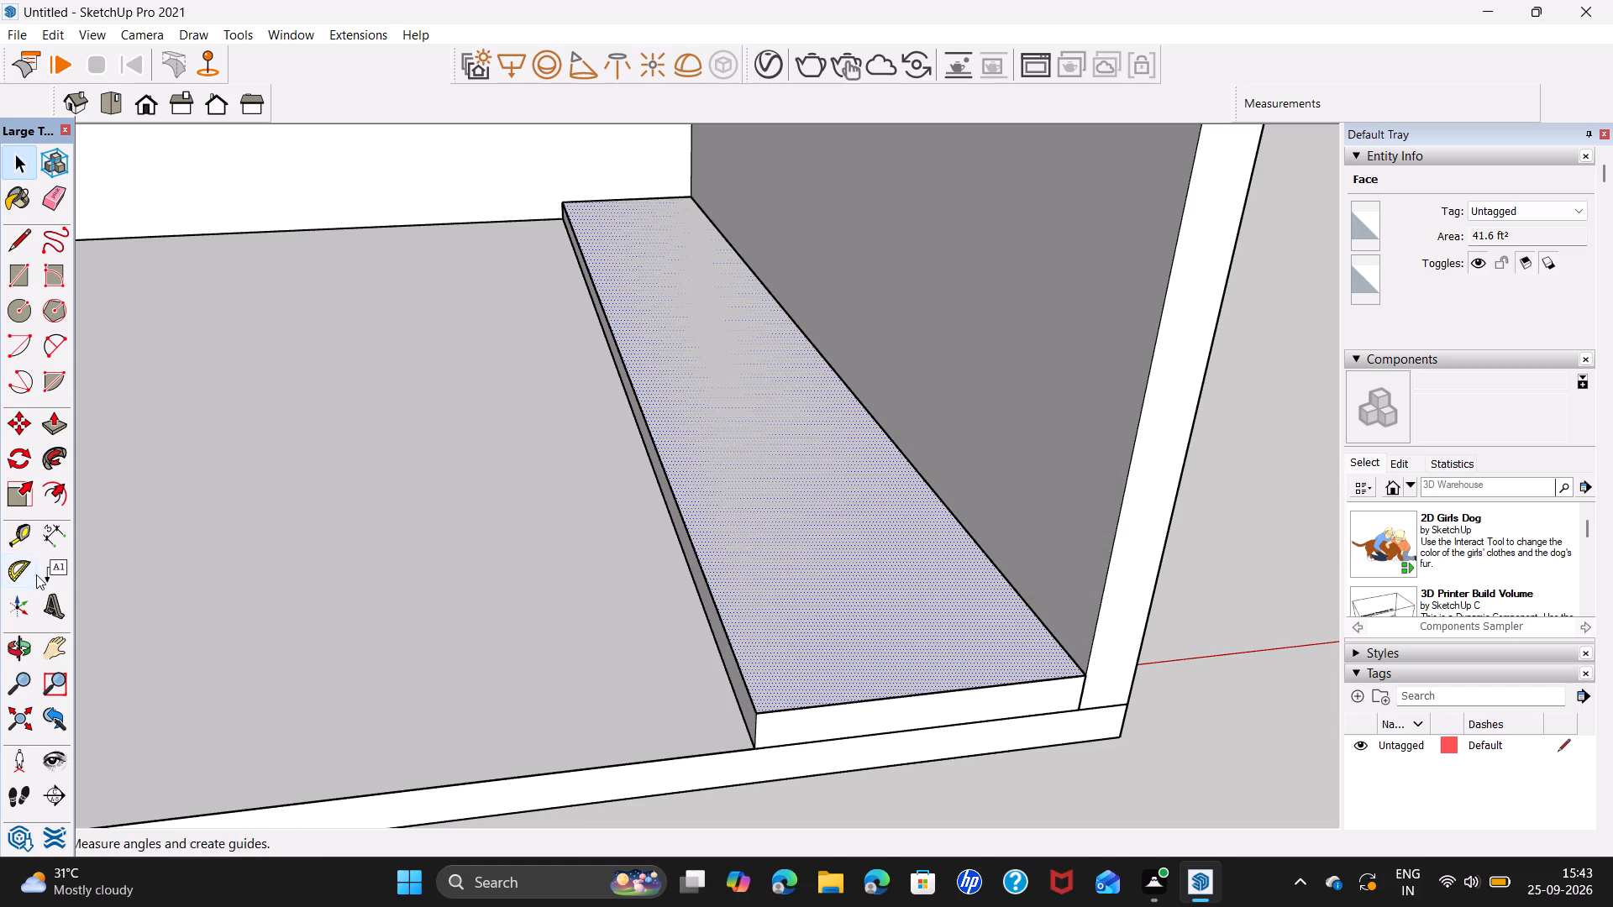
# Offset the outline of the rectangle on the base slab inward by 3".
pyautogui.click(61, 488)
pyautogui.click(740, 495)
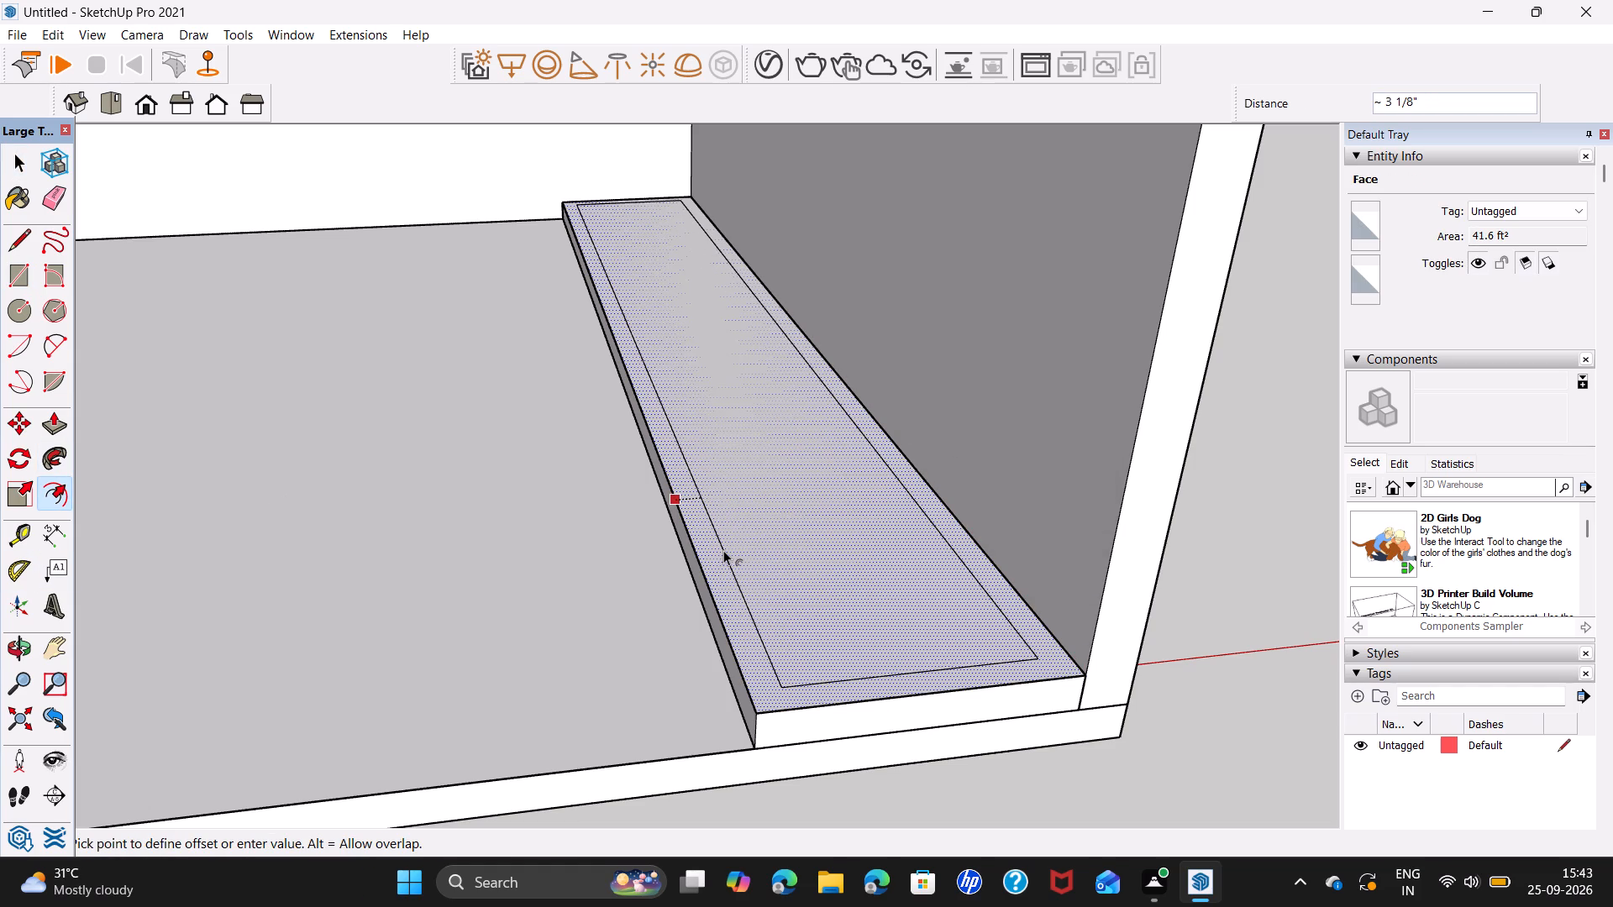
pyautogui.press('3')
pyautogui.press('Return')
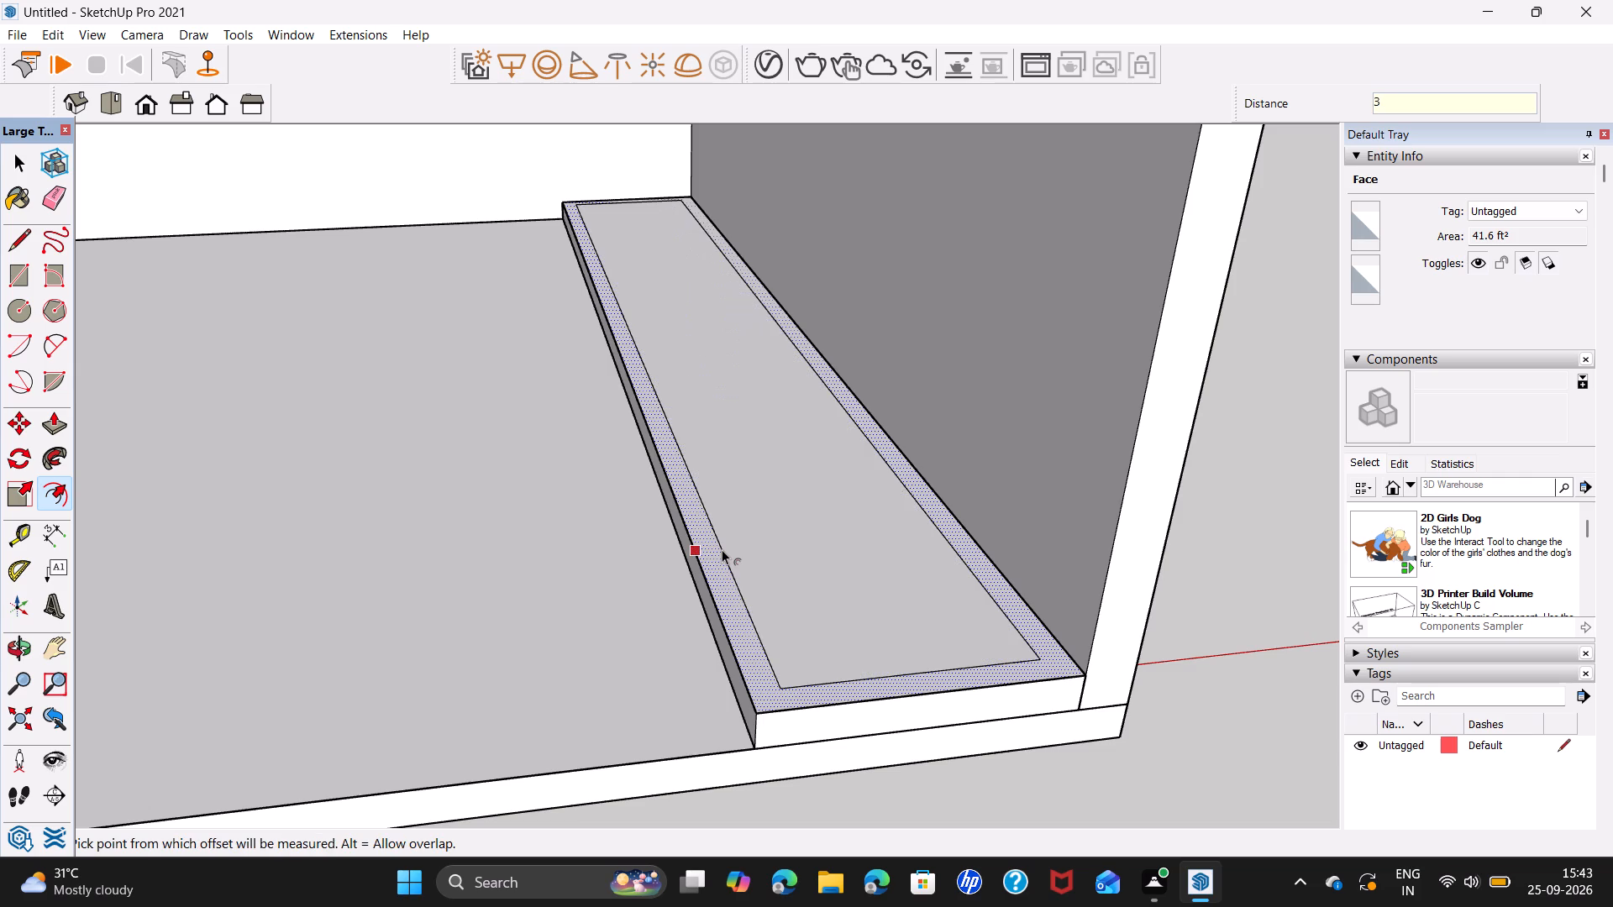
pyautogui.press('space')
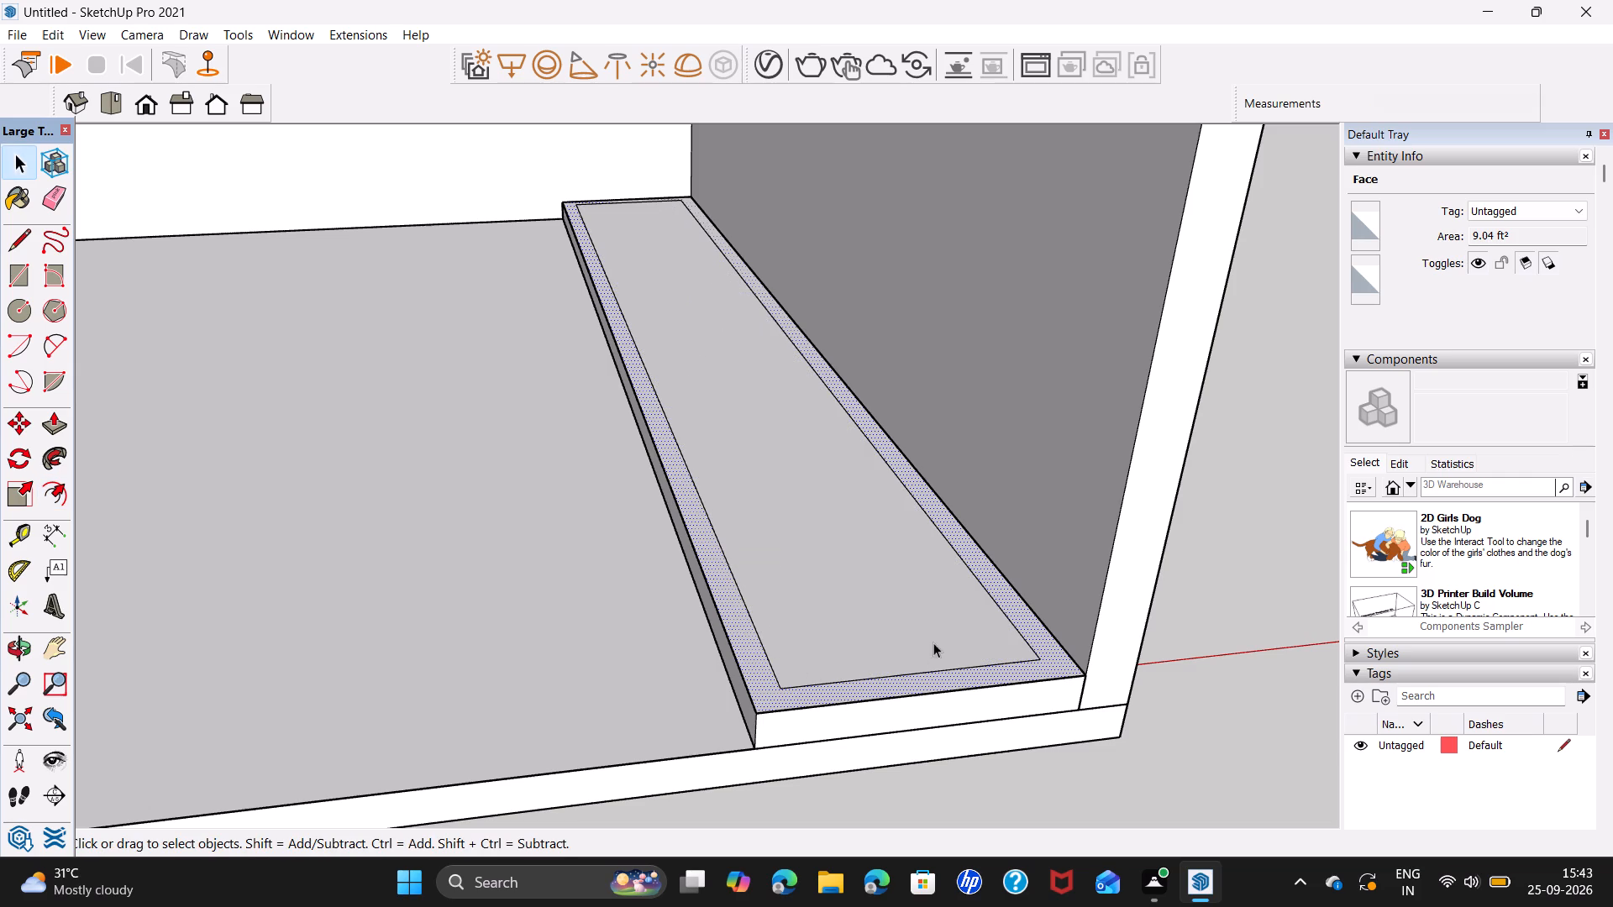
# Delete the long offset edge that runs along the cupboard wall.
pyautogui.click(1027, 638)
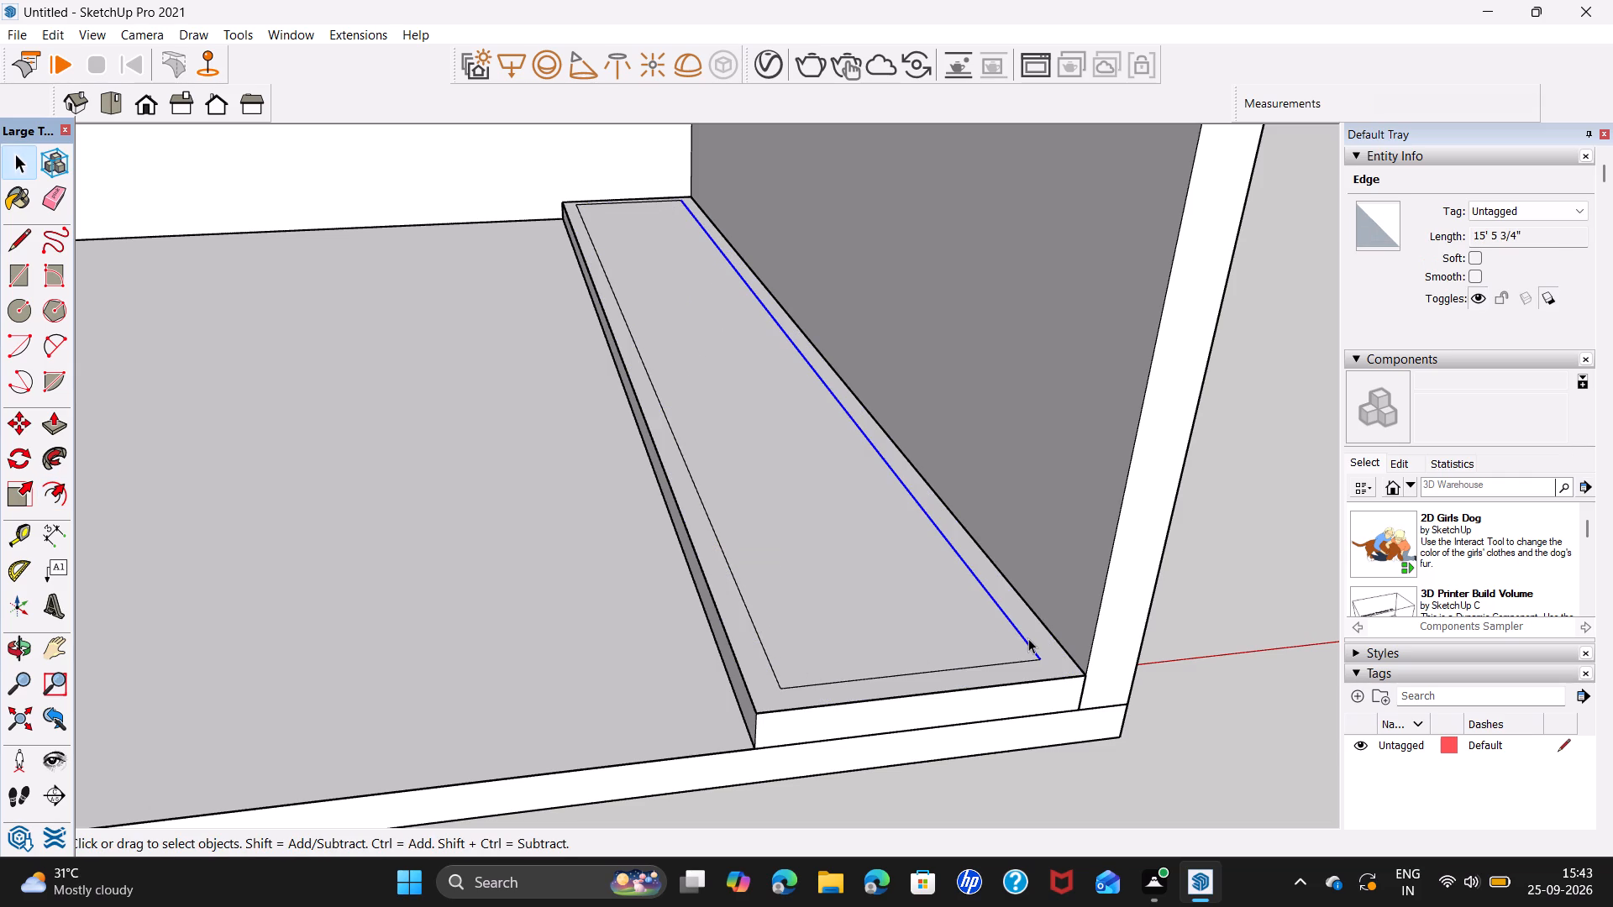
pyautogui.press('Delete')
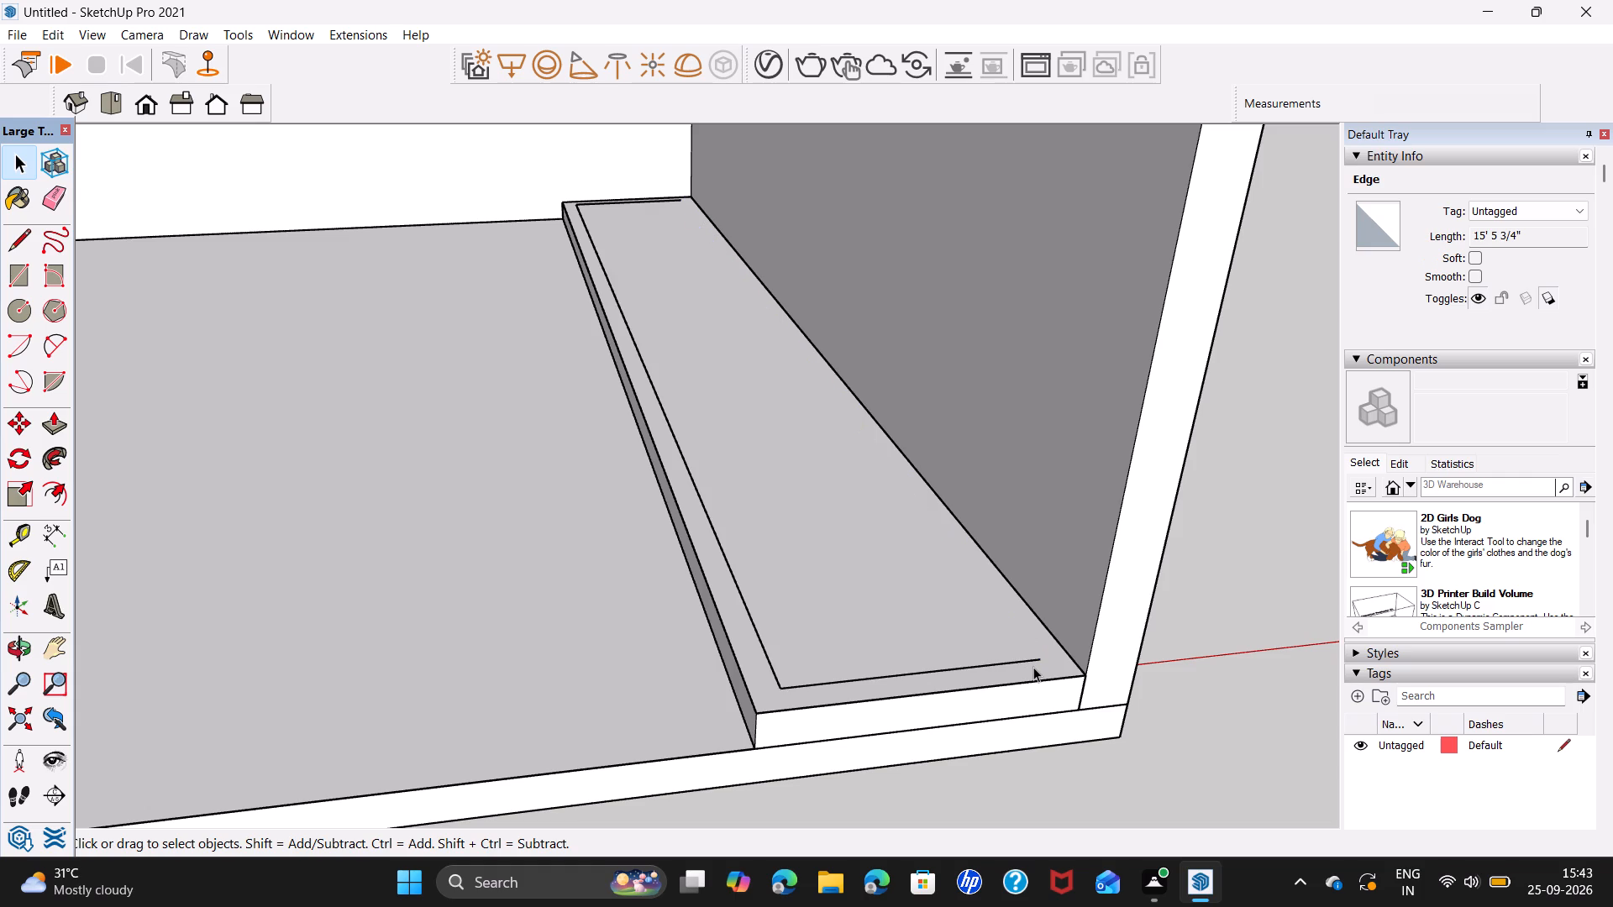
# Extend both short offset lines with 3" lines to the slab's edge at the cupboard wall.
pyautogui.press('l')
pyautogui.click(1036, 658)
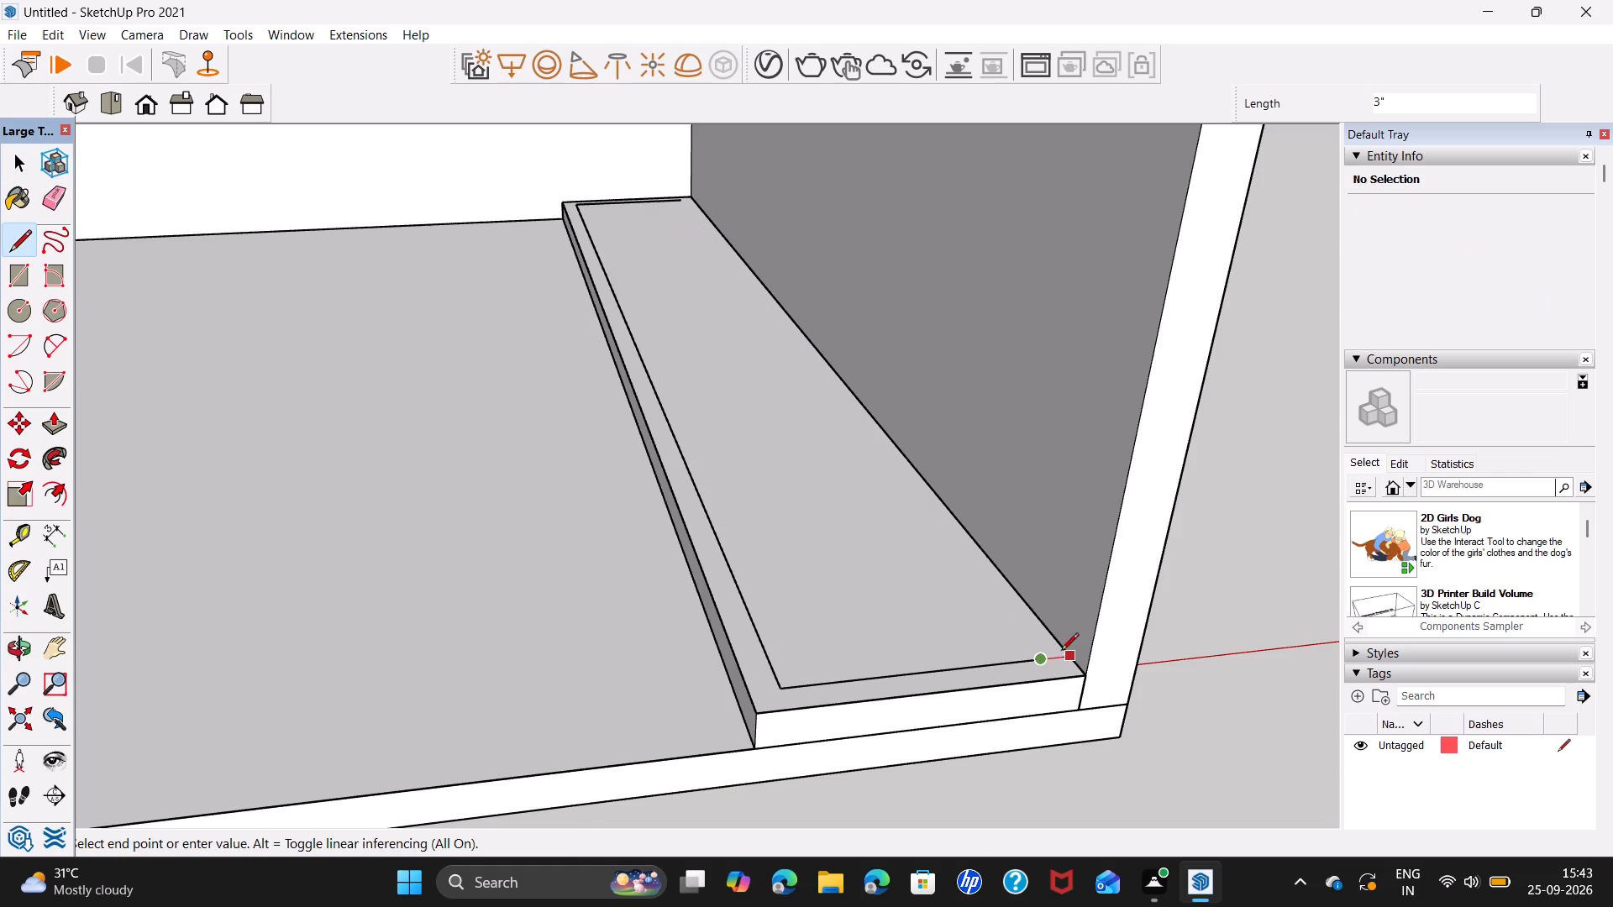
pyautogui.click(1069, 647)
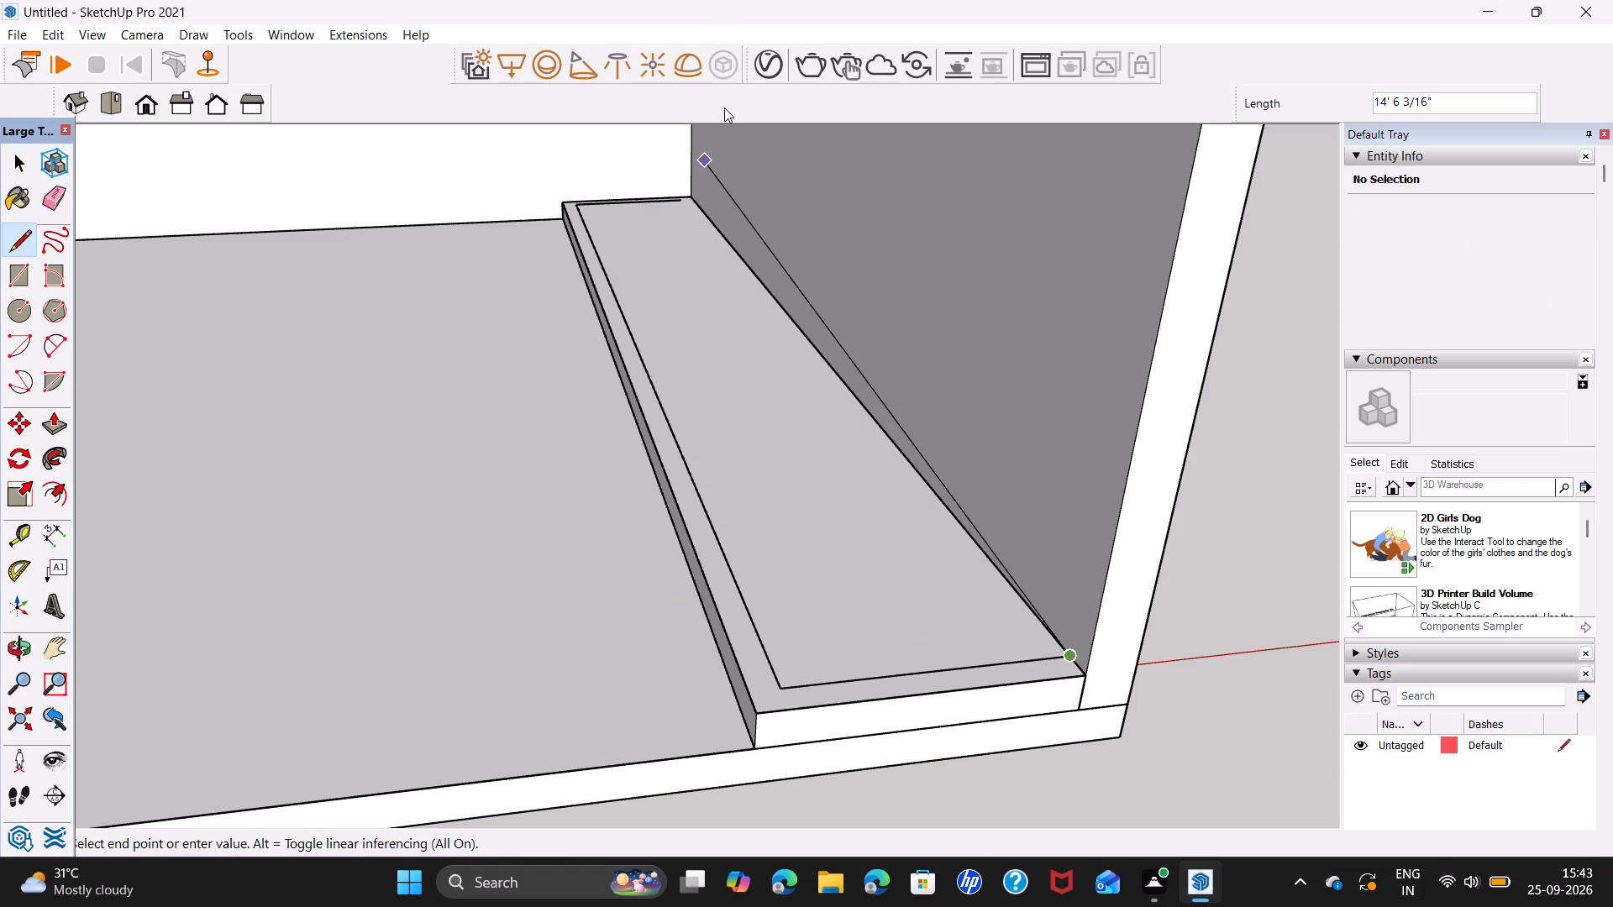
pyautogui.press('space')
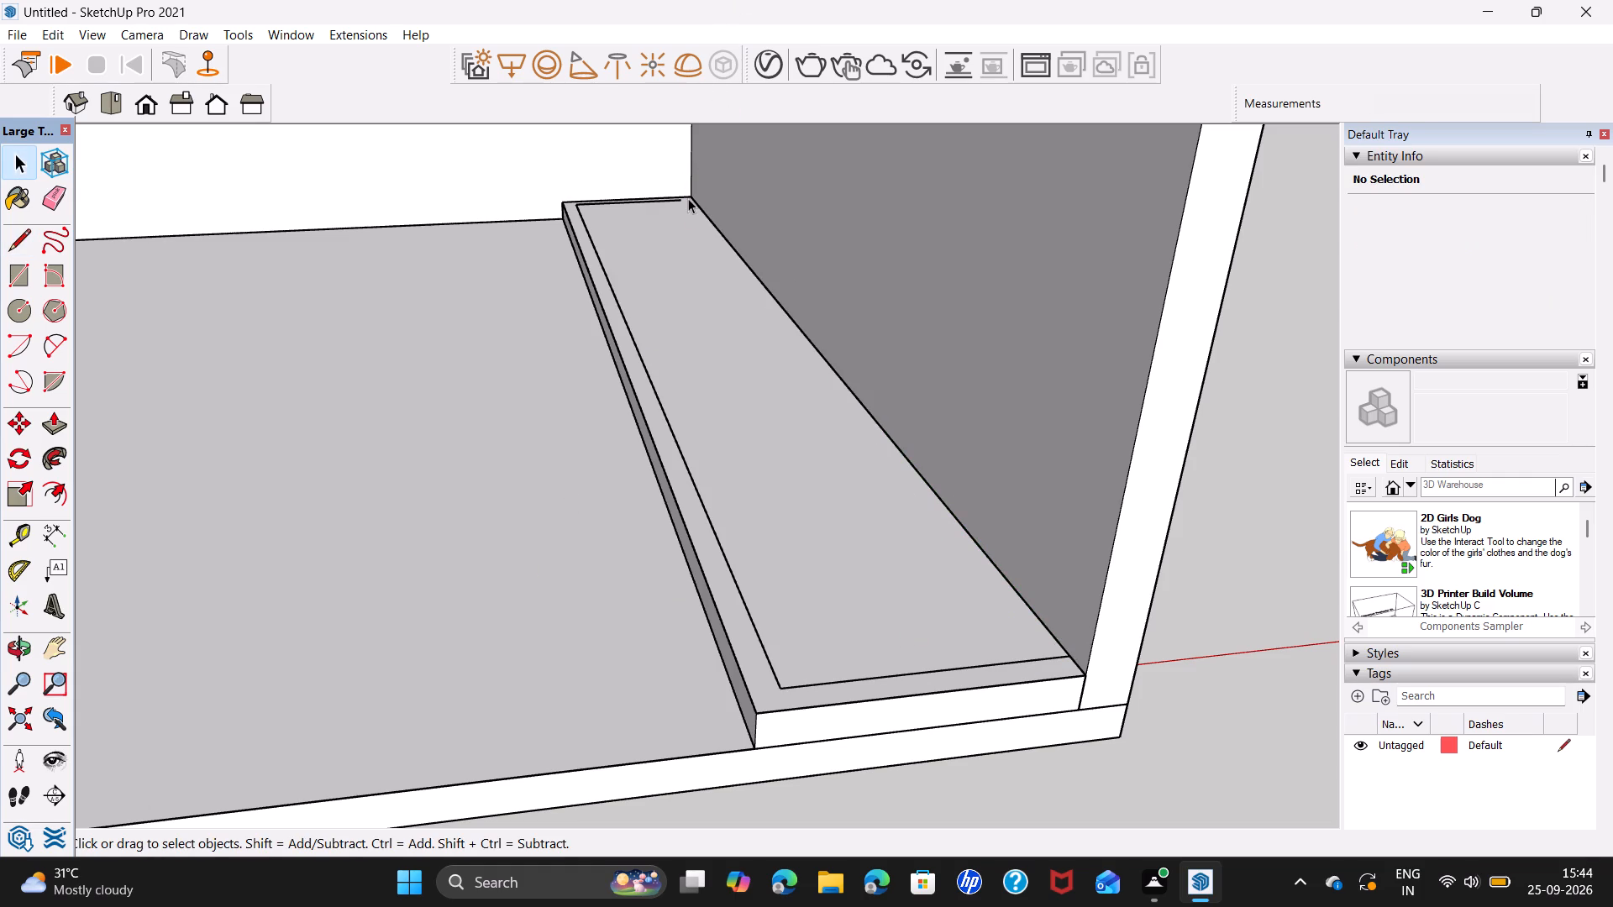
pyautogui.press('l')
pyautogui.scroll(10, 673, 193)
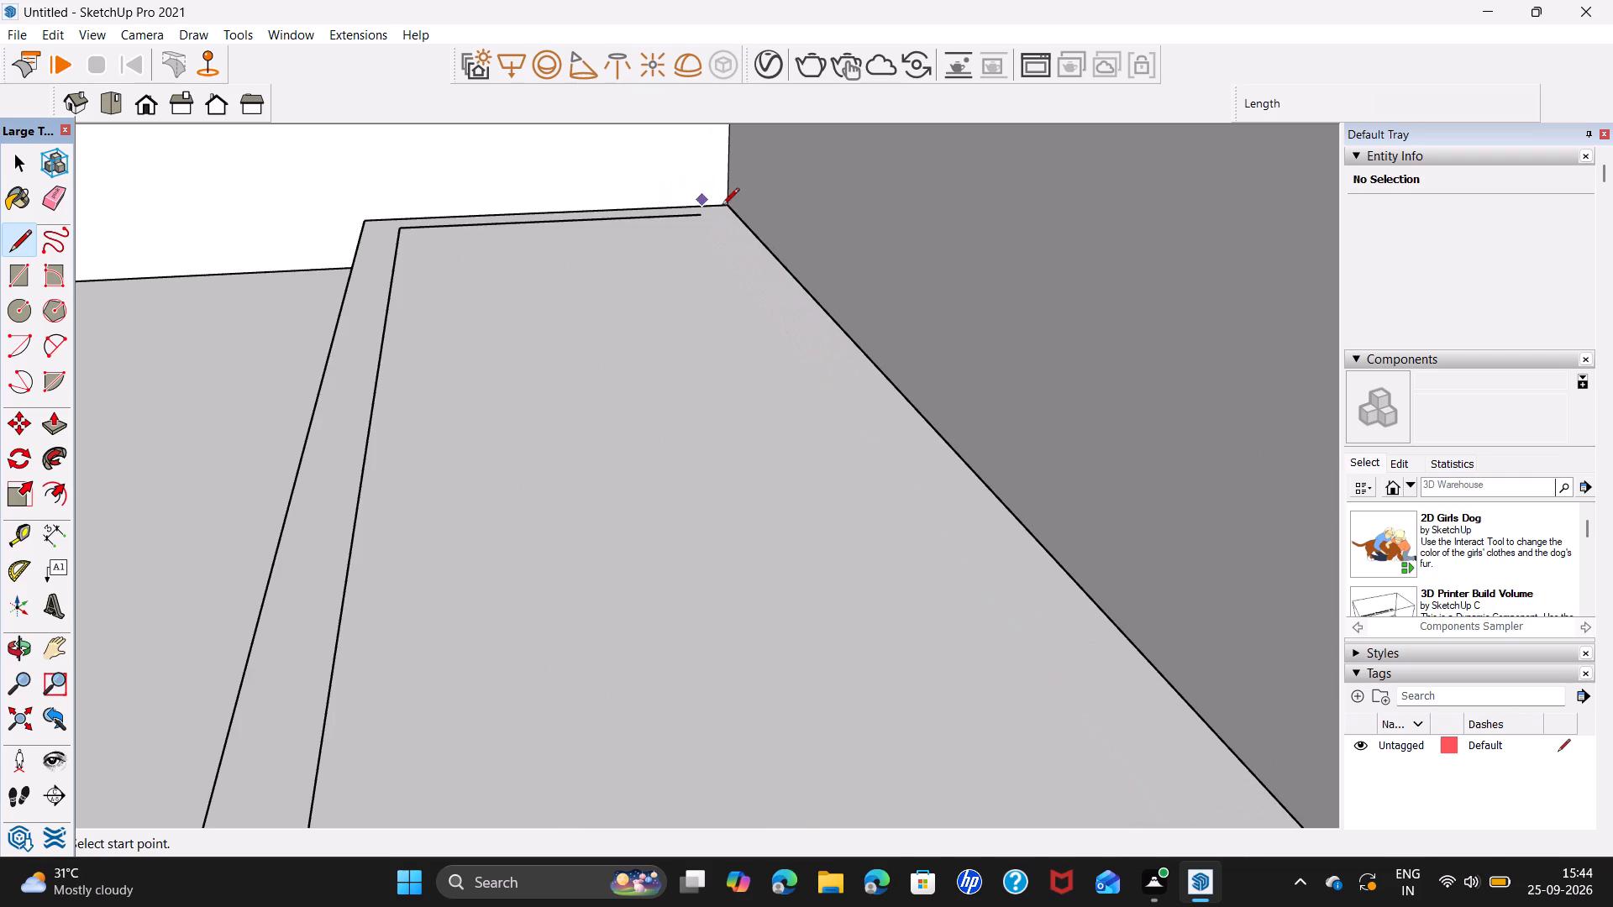
pyautogui.click(698, 211)
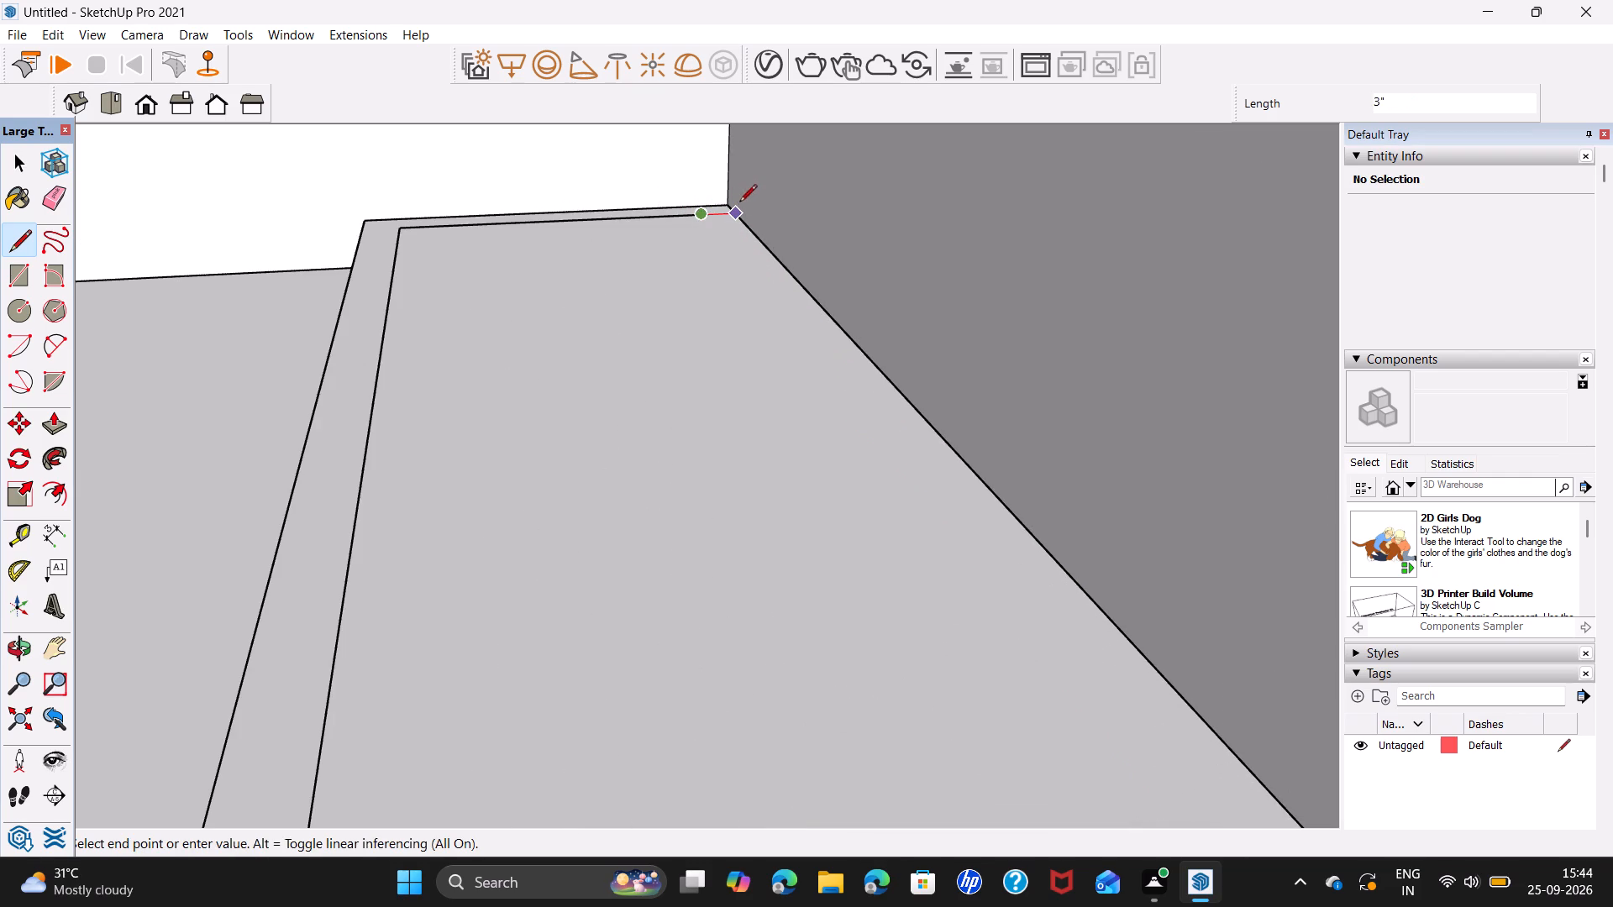
pyautogui.click(748, 212)
pyautogui.press('space')
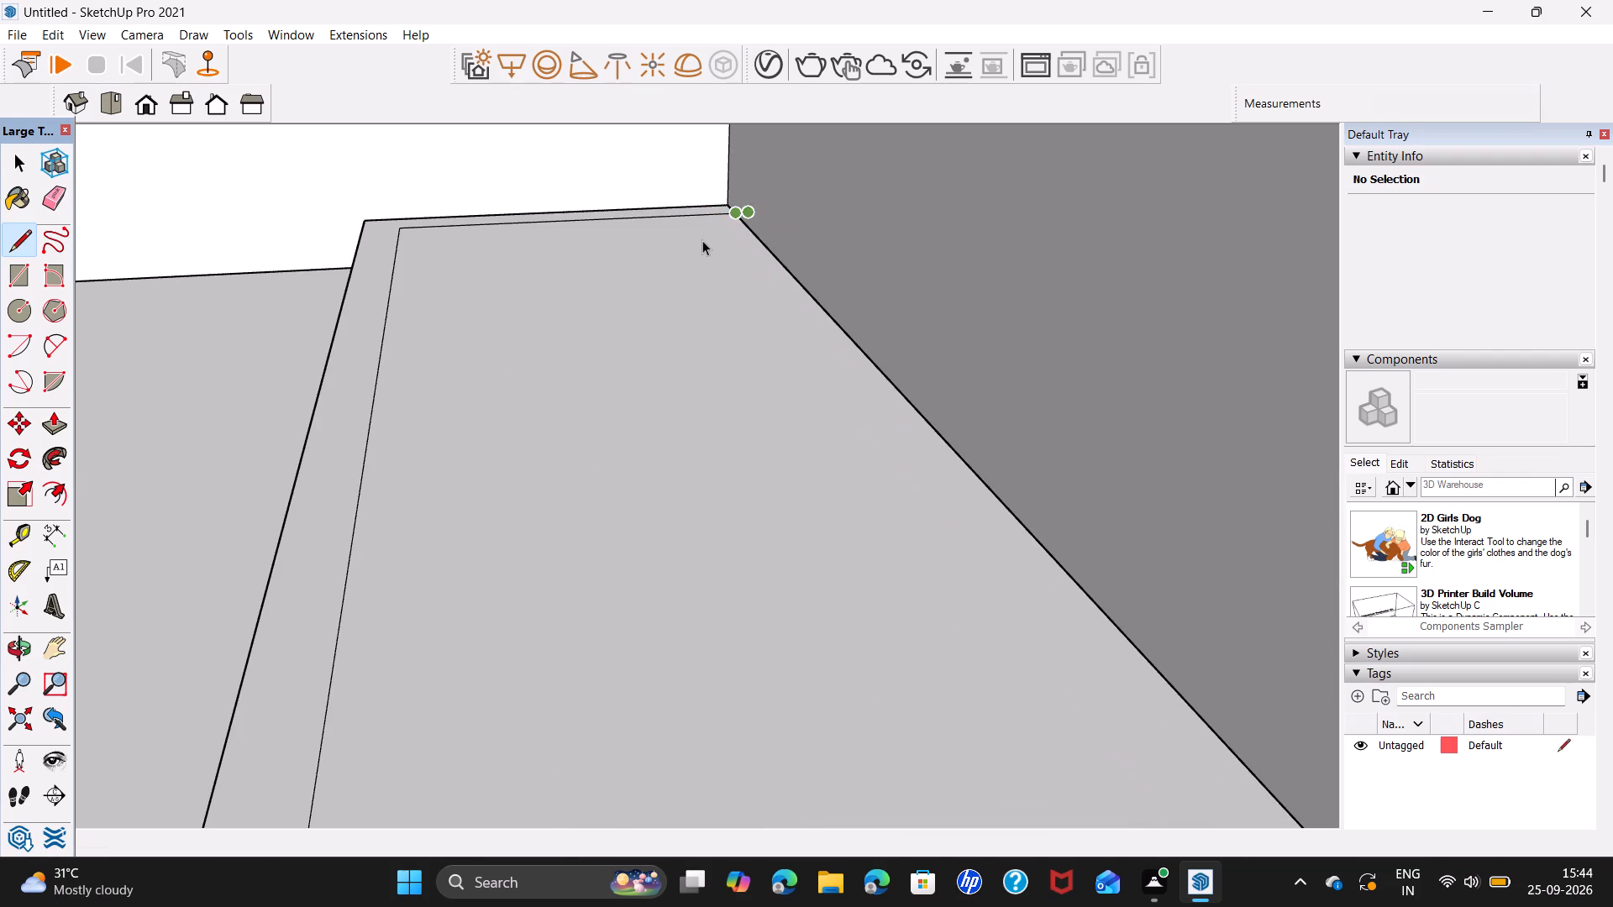
# Push/Pull the inset face on the base slab up 2' to form the floor-cabinet body.
pyautogui.scroll(11, 740, 191)
pyautogui.moveTo(726, 274); pyautogui.dragTo(682, 232, button='middle')
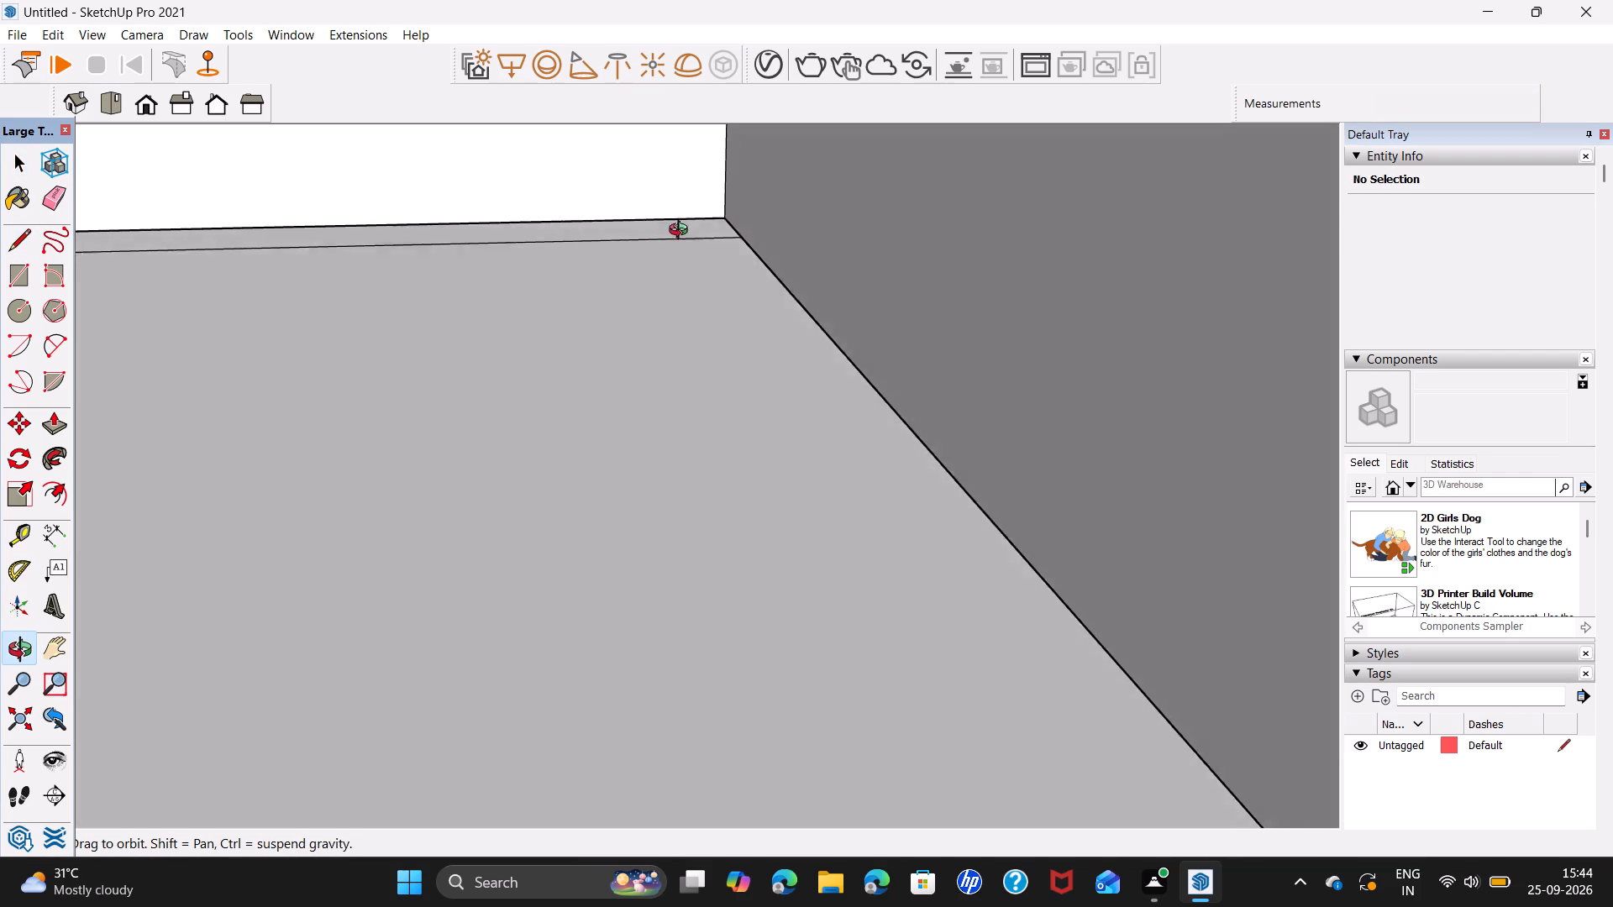
pyautogui.moveTo(682, 232); pyautogui.dragTo(673, 252, button='middle')
pyautogui.click(701, 281)
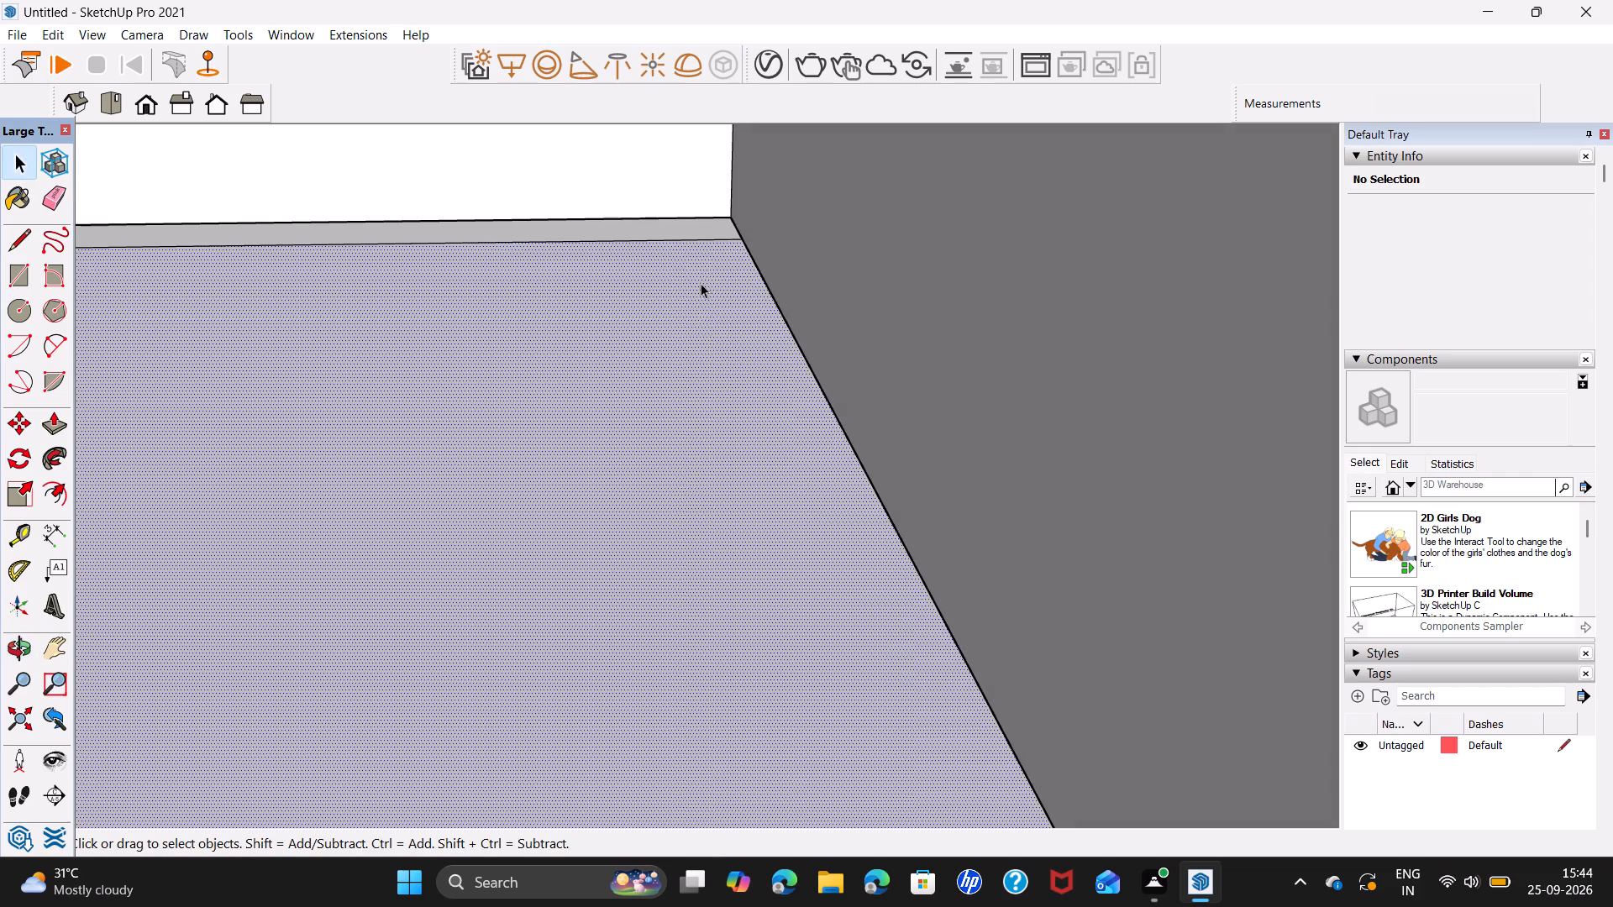
pyautogui.scroll(-20, 701, 343)
pyautogui.scroll(-6, 701, 343)
pyautogui.scroll(-2, 626, 562)
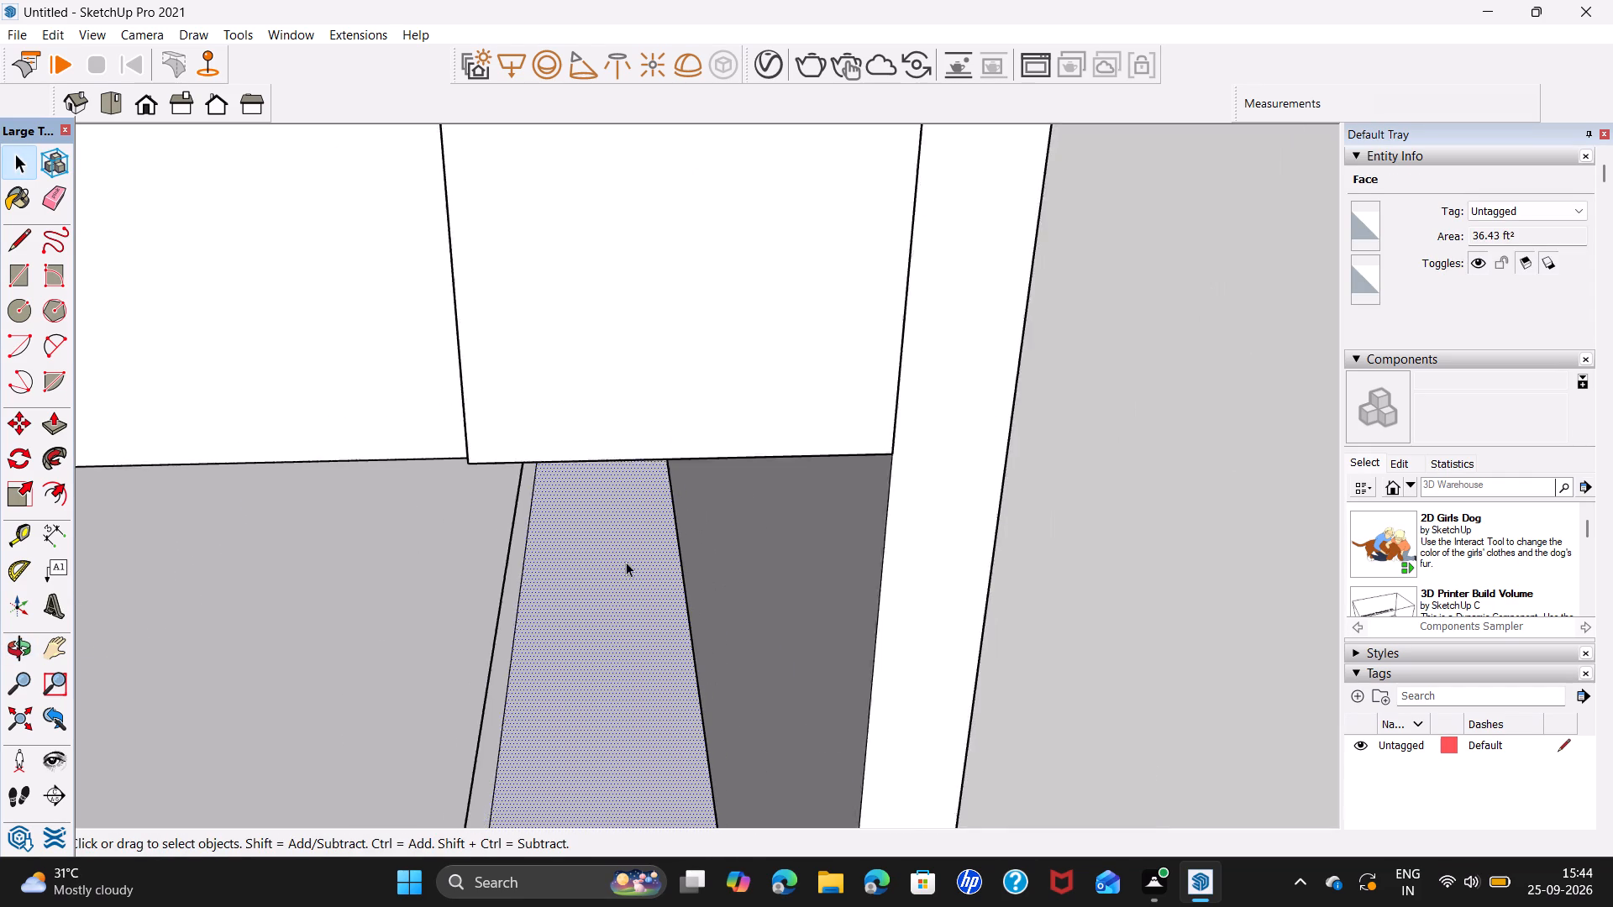
pyautogui.scroll(-2, 626, 562)
pyautogui.moveTo(627, 593); pyautogui.dragTo(685, 347, button='middle')
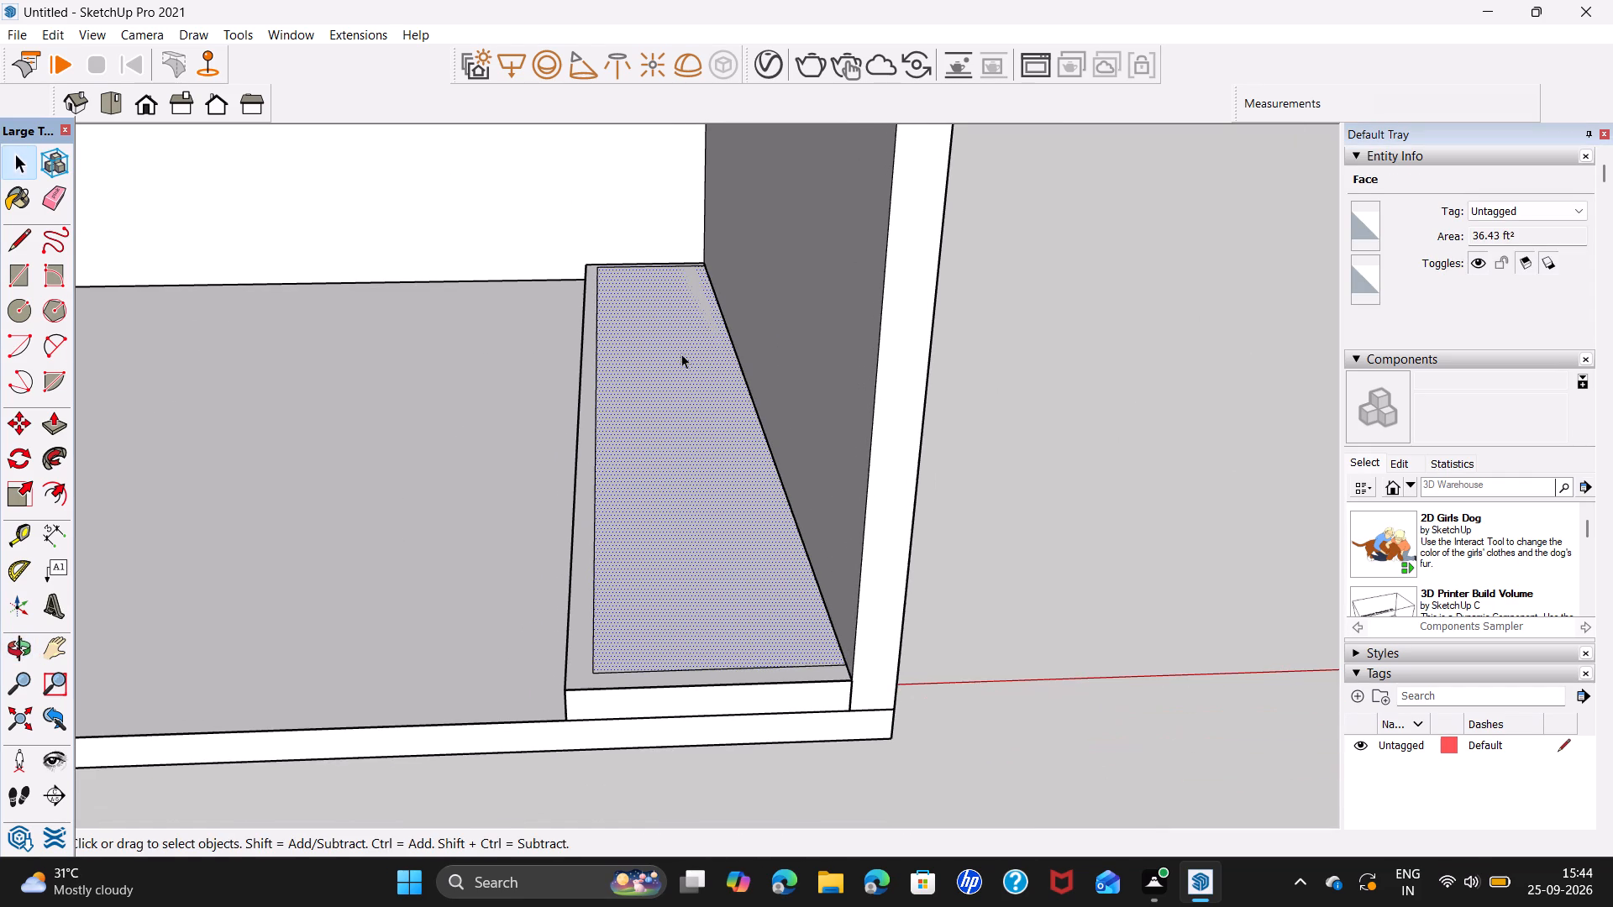
pyautogui.press('p')
pyautogui.click(646, 411)
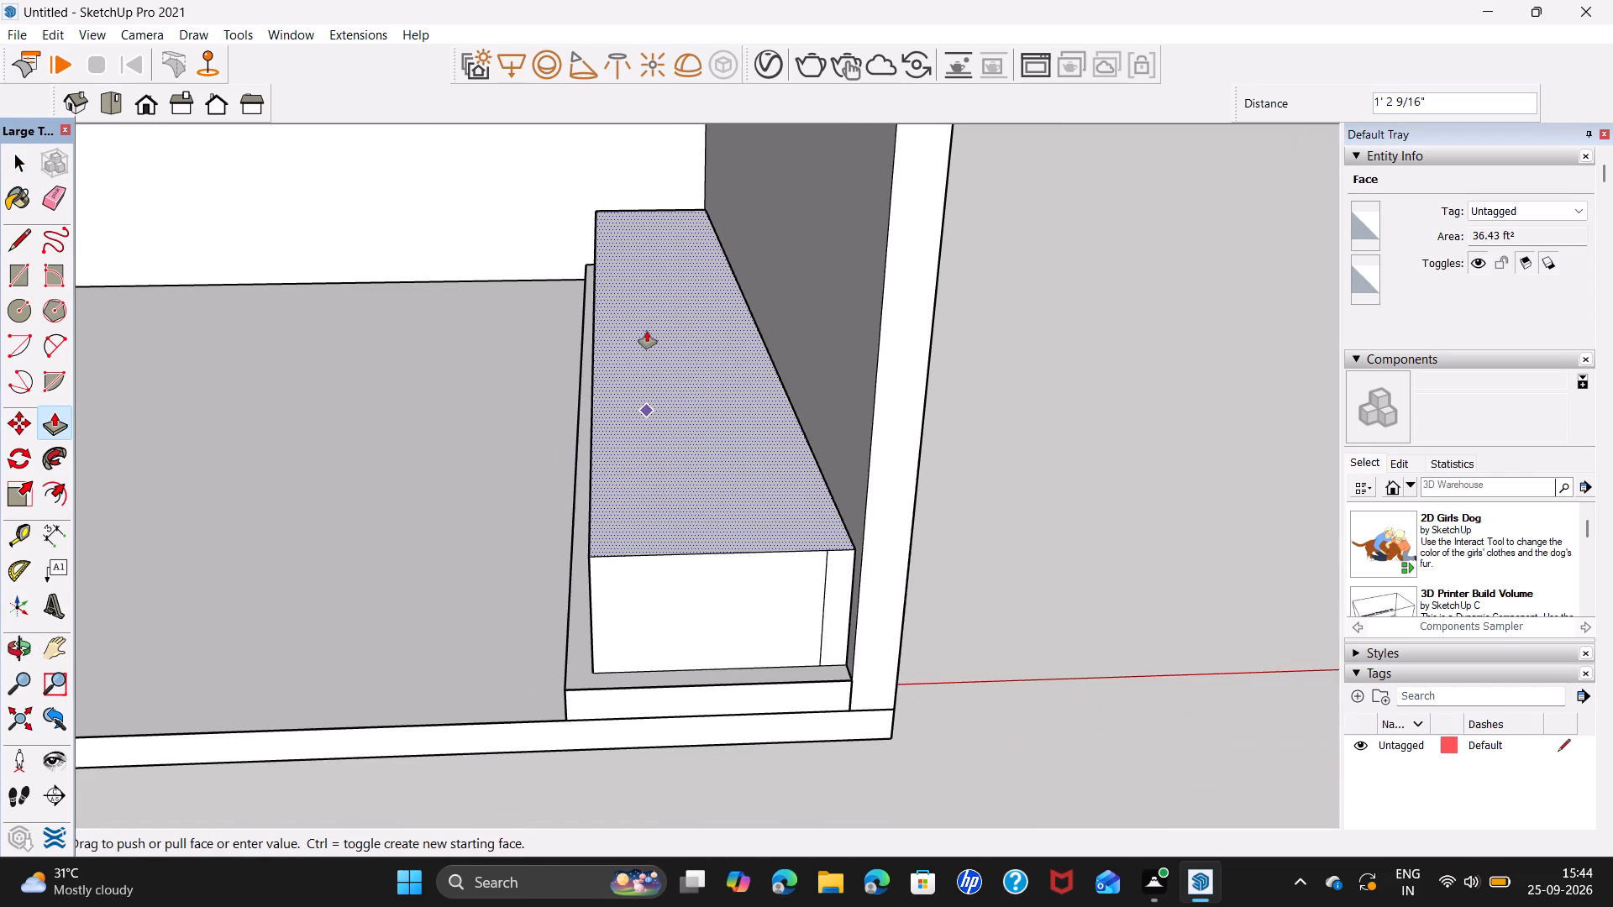
pyautogui.write("2'")
pyautogui.press('Return')
pyautogui.press('space')
# Delete the extra vertical edge near the wall on the cabinet body's open-end face.
pyautogui.scroll(-14, 650, 351)
pyautogui.moveTo(644, 427); pyautogui.dragTo(800, 307, button='middle')
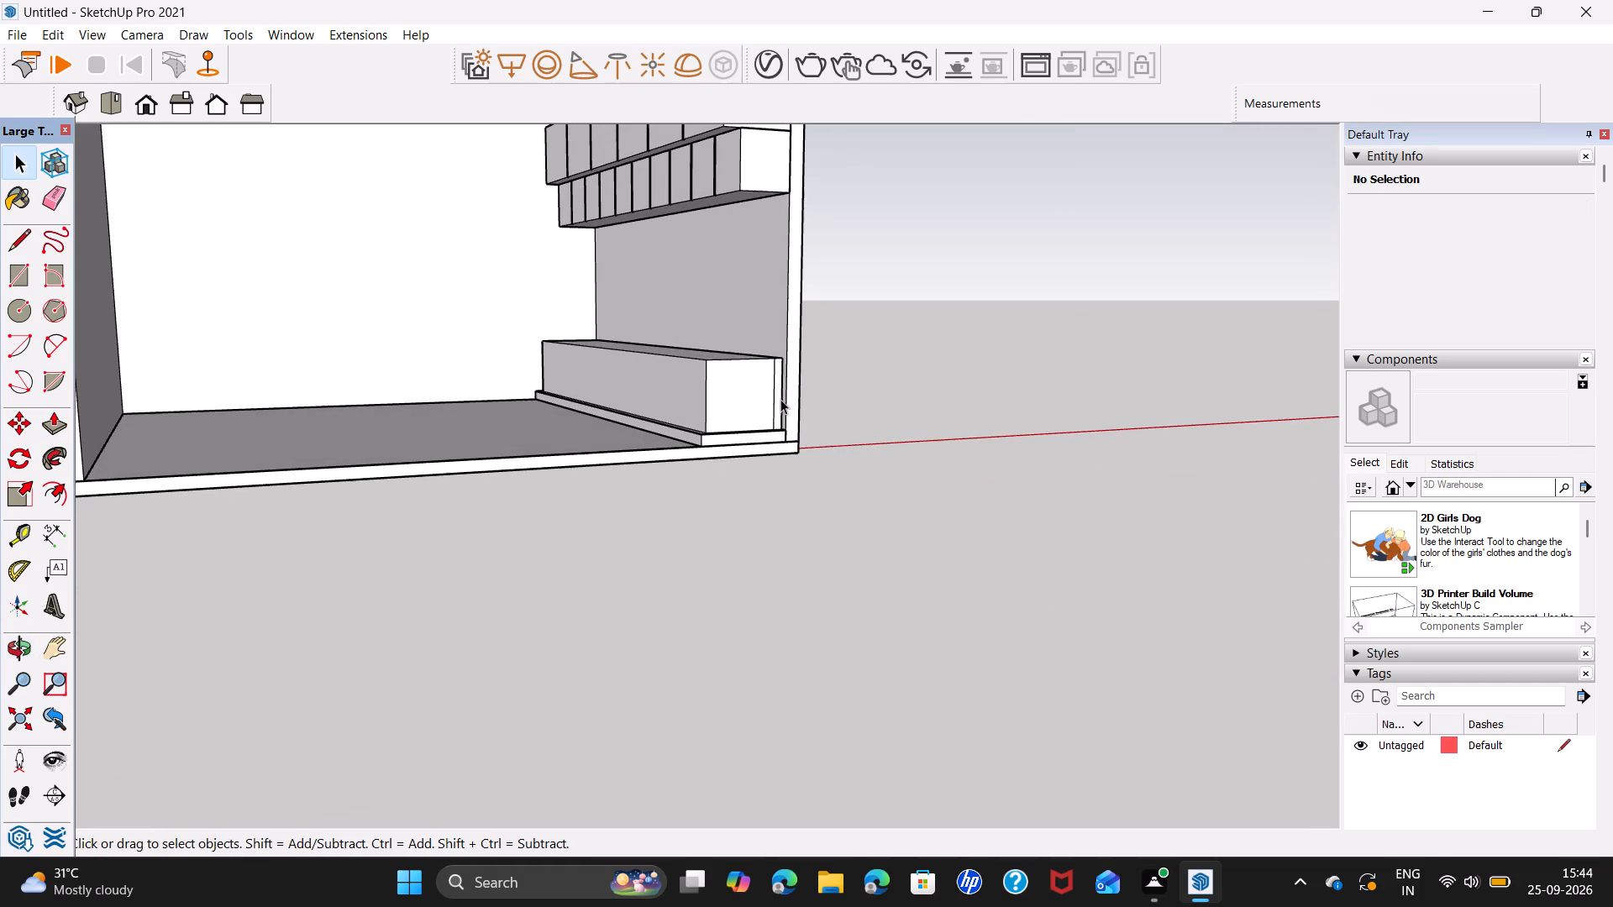
pyautogui.click(775, 408)
pyautogui.press('Delete')
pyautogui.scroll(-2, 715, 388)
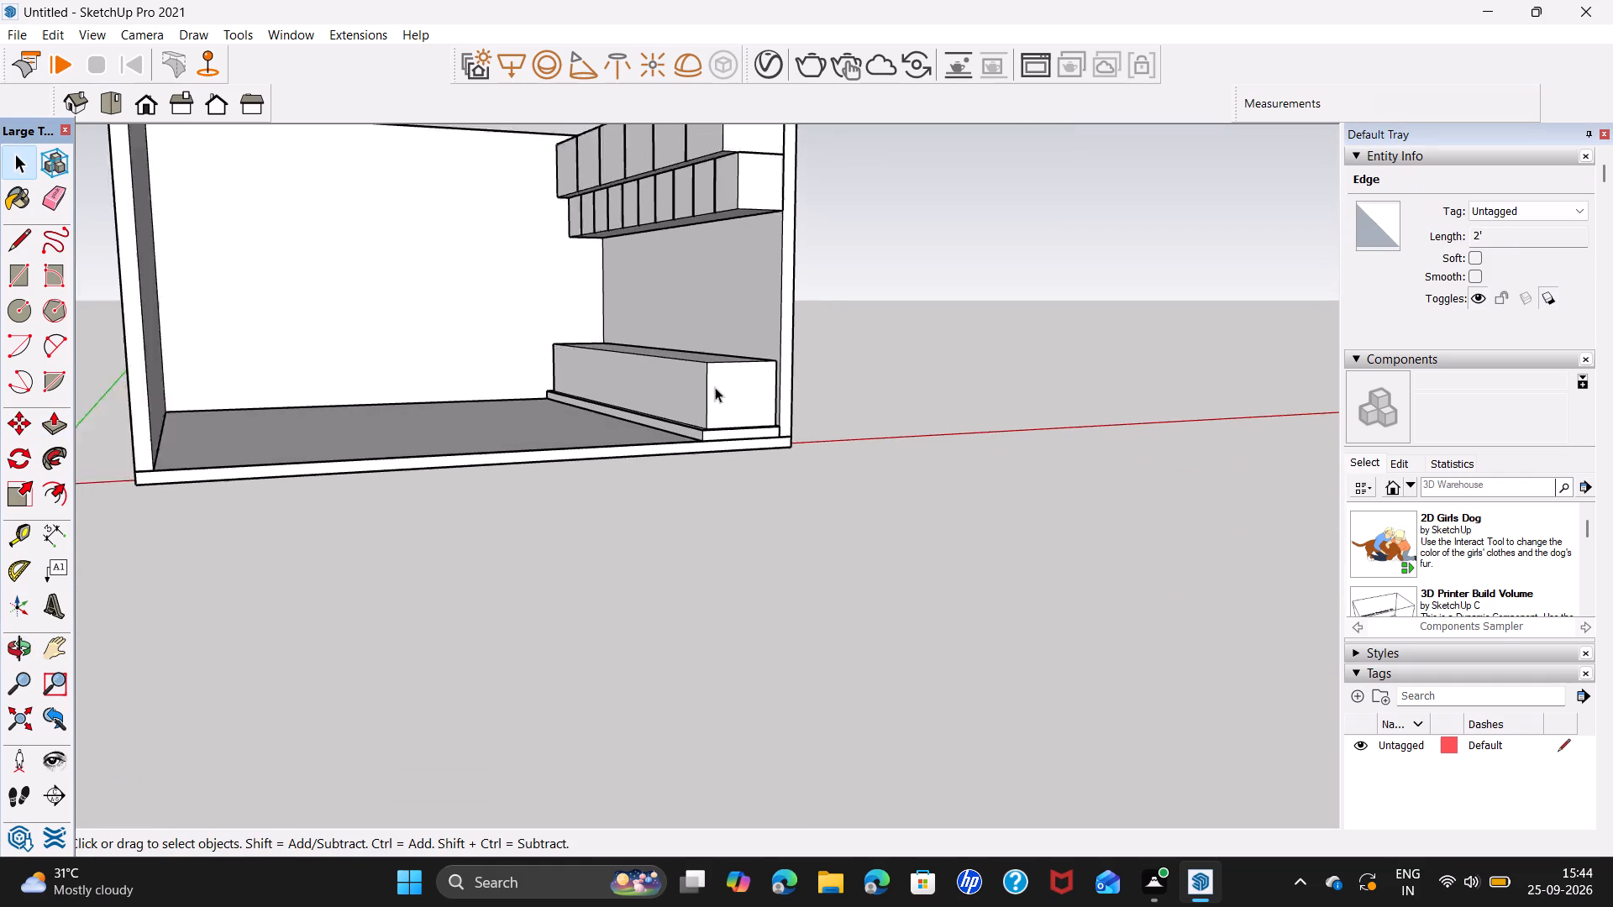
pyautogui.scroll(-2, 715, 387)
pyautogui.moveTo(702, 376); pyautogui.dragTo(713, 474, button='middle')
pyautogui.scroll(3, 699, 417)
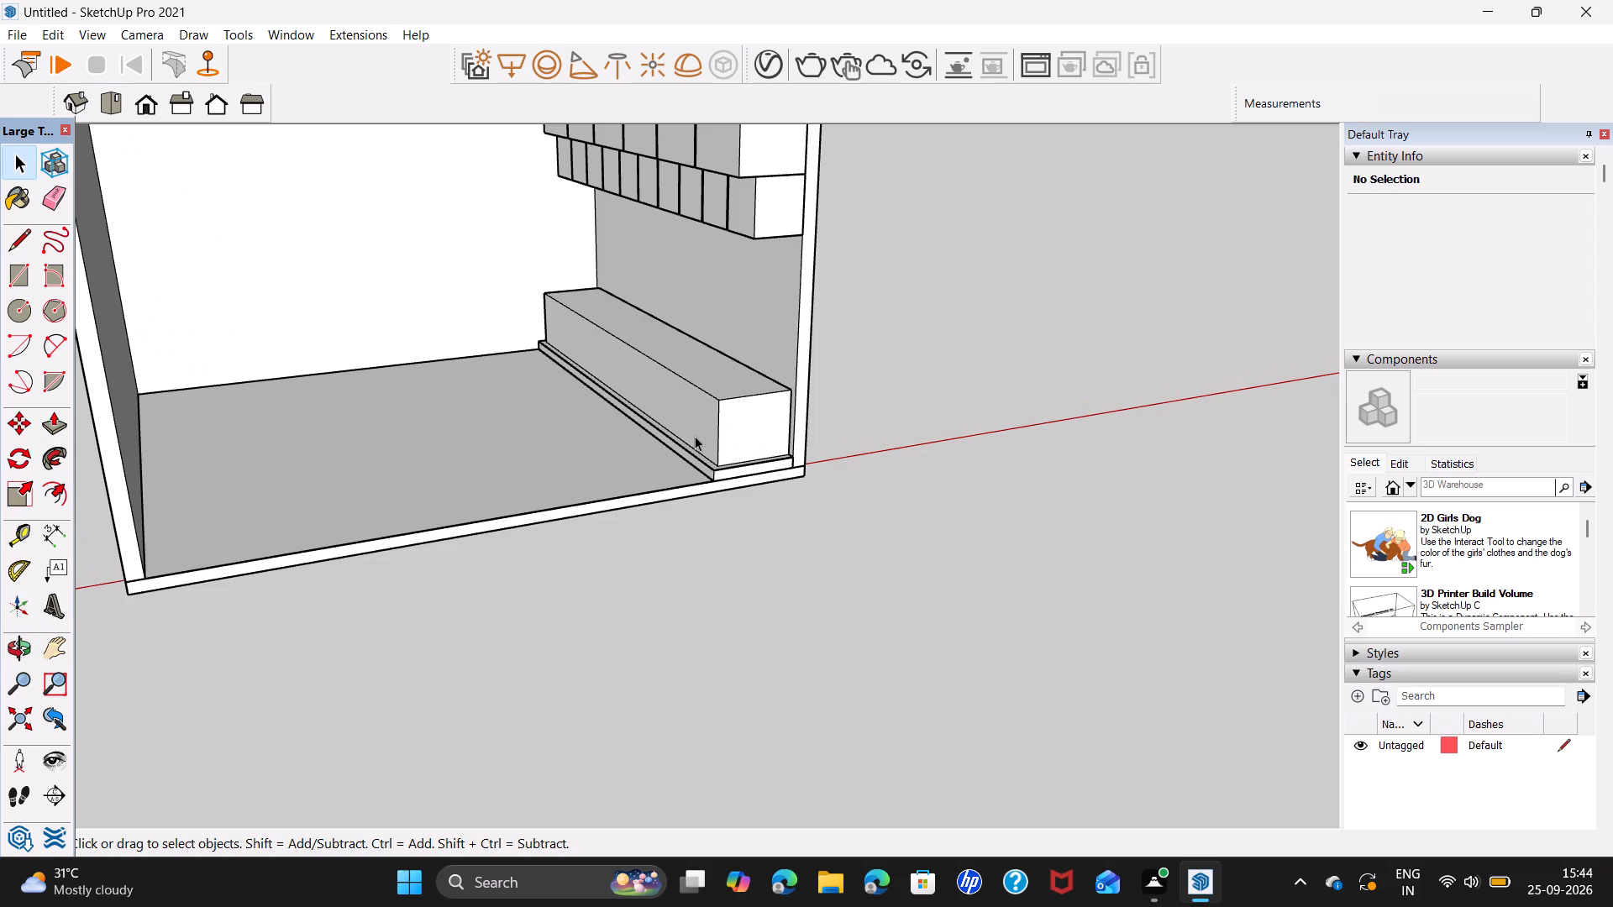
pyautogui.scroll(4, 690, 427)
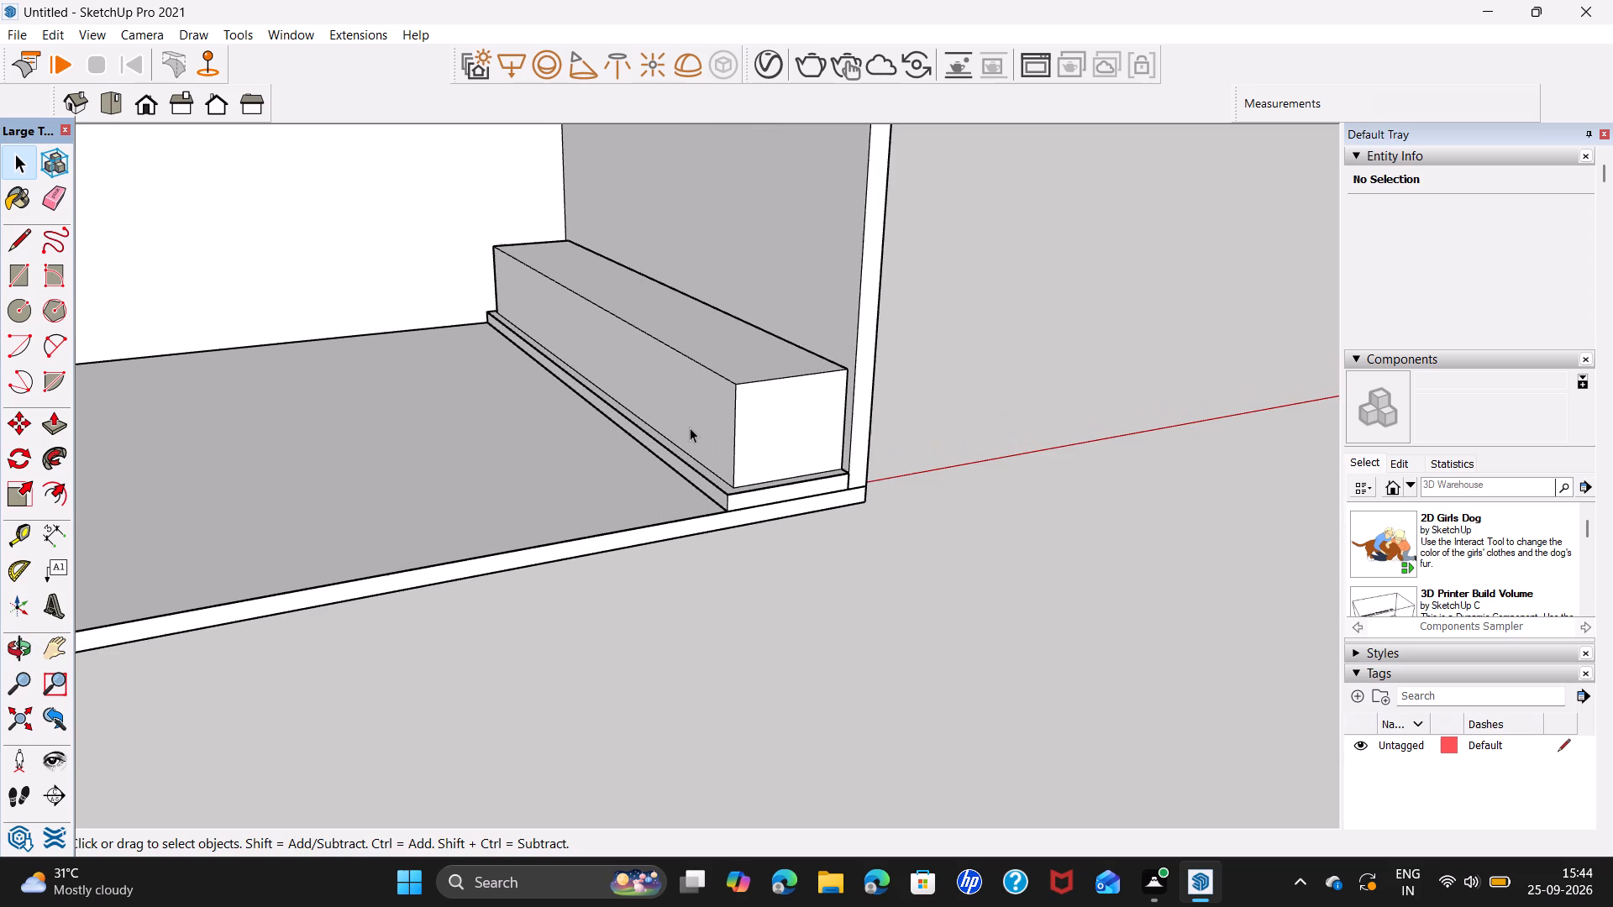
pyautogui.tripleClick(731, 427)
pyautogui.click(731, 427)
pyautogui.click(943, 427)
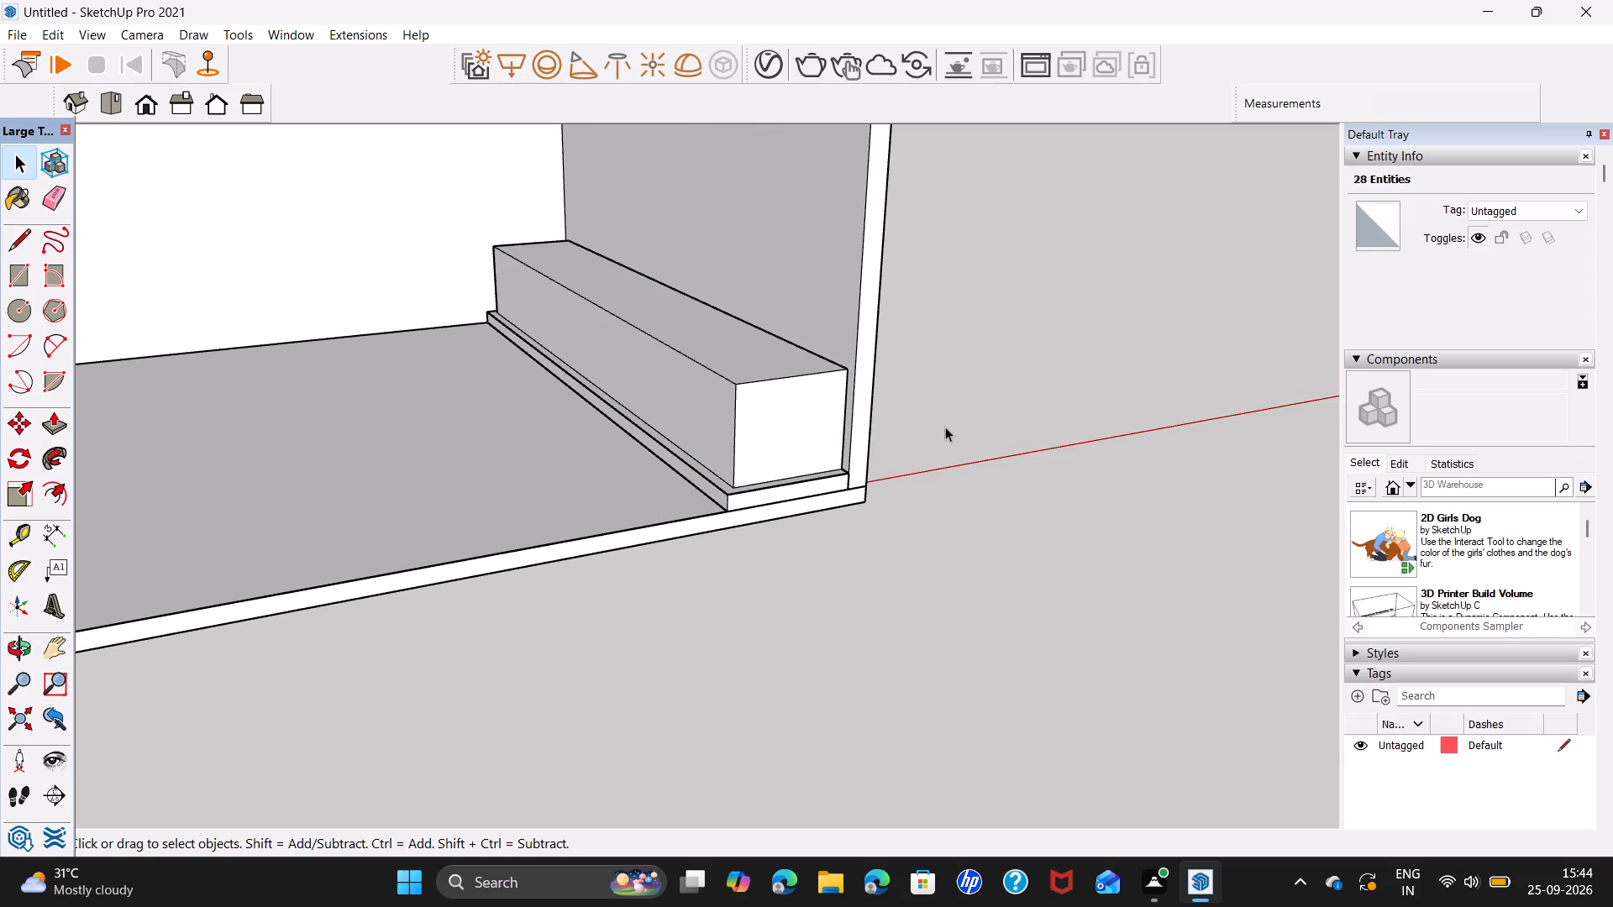
# Copy the cabinet front's far vertical edge to its open-end corner and divide the span into 6 equal sections.
pyautogui.moveTo(724, 480); pyautogui.dragTo(980, 437, button='middle')
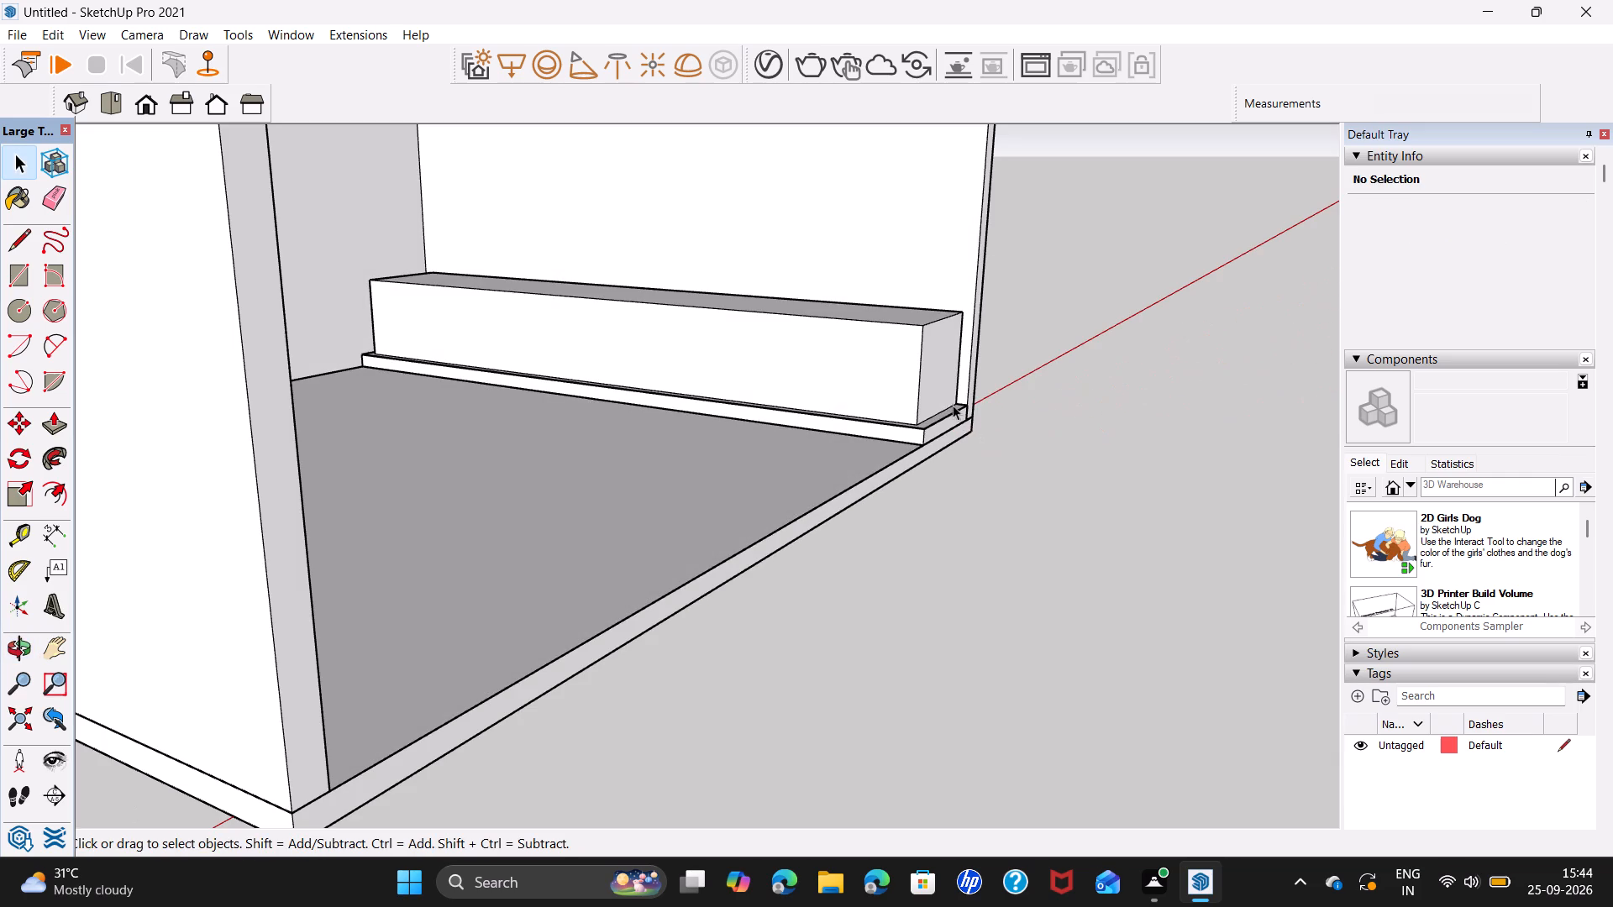
pyautogui.click(919, 367)
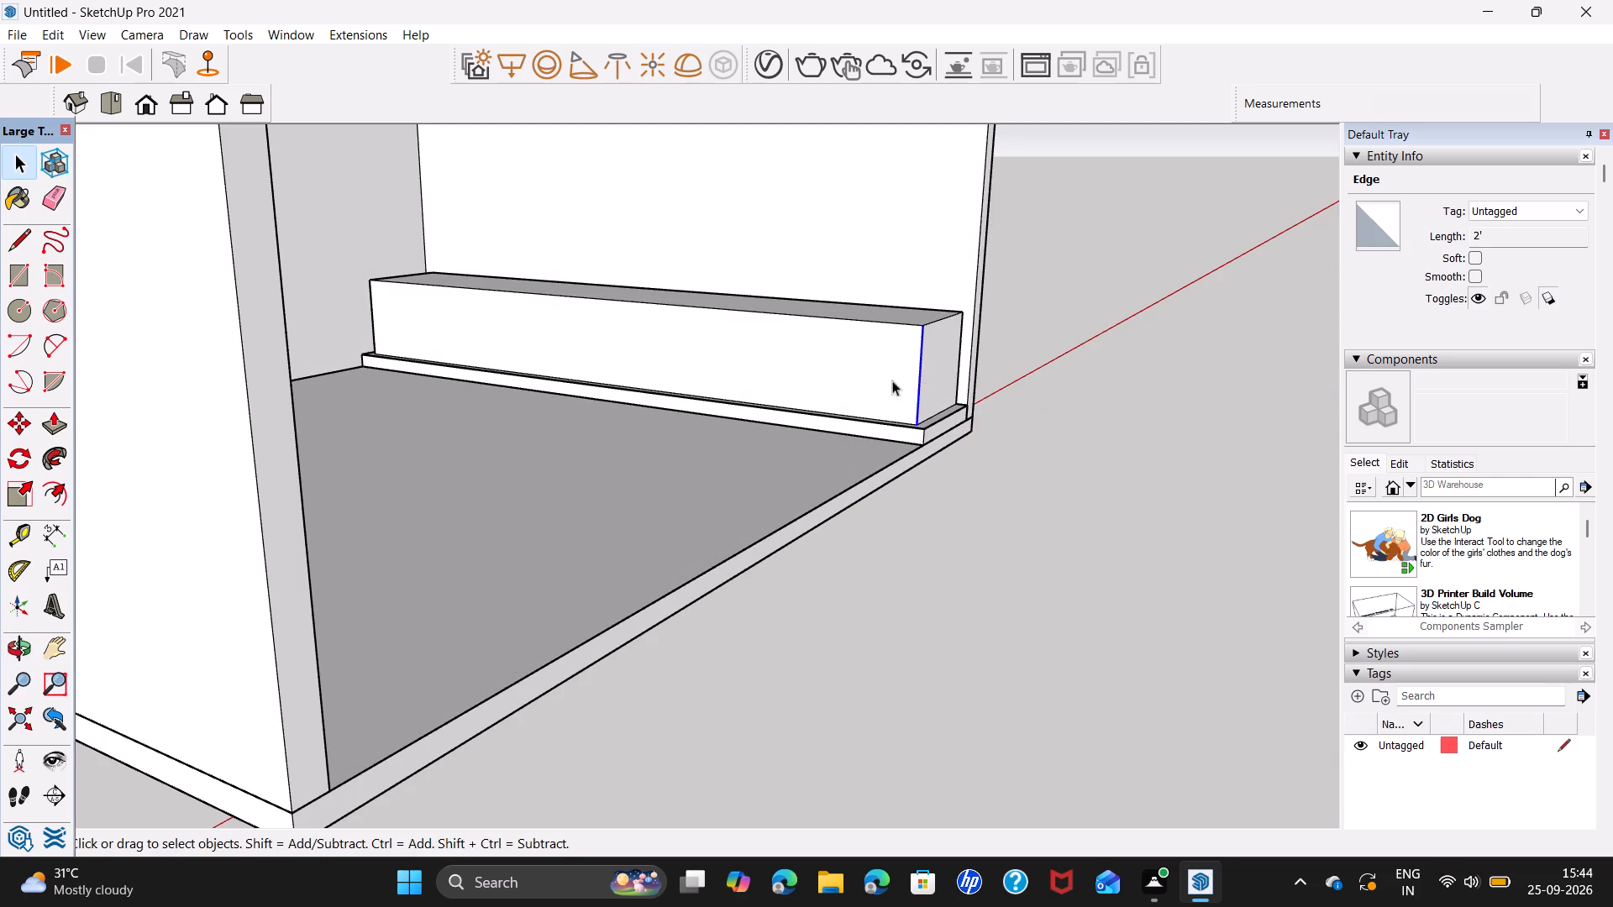
pyautogui.click(374, 333)
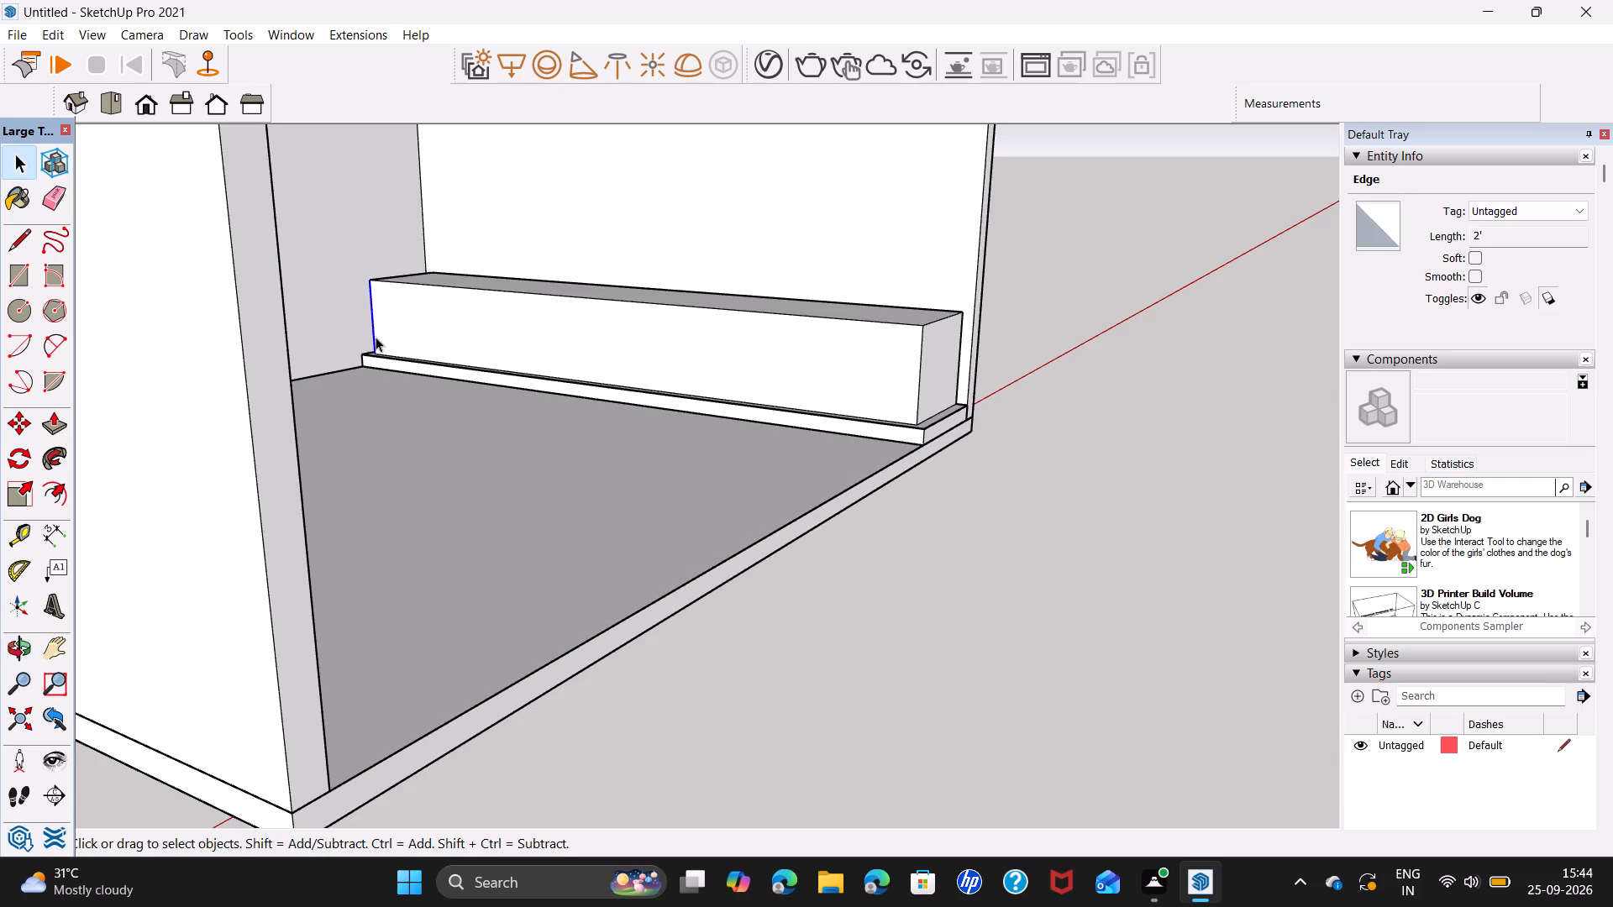
pyautogui.click(381, 356)
pyautogui.press('m')
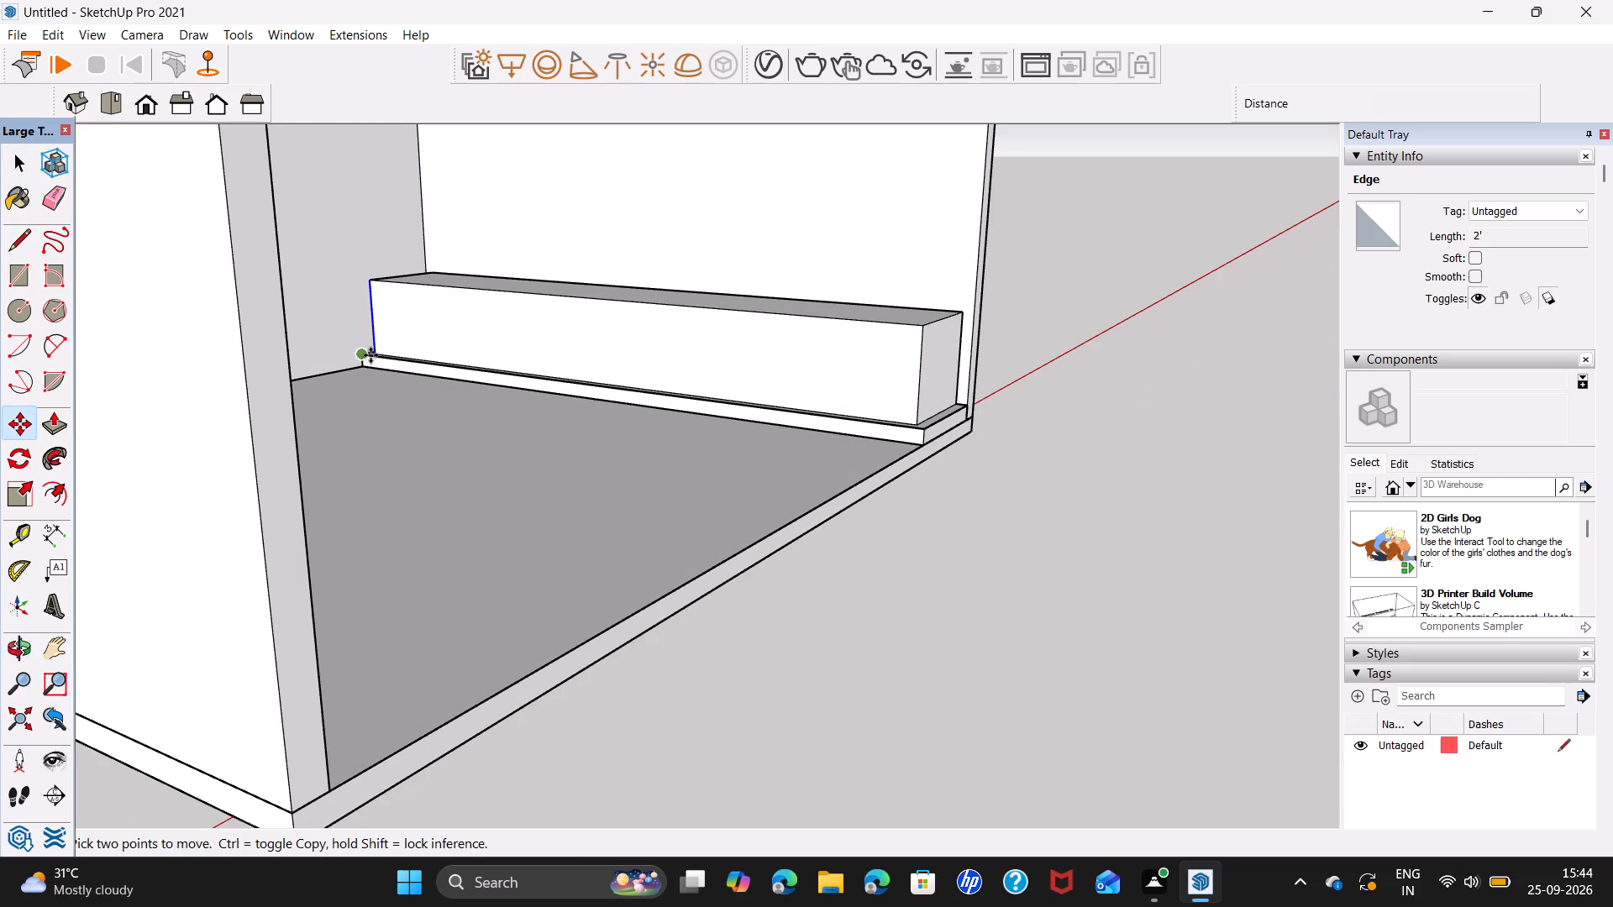
pyautogui.scroll(7, 371, 354)
pyautogui.click(376, 346)
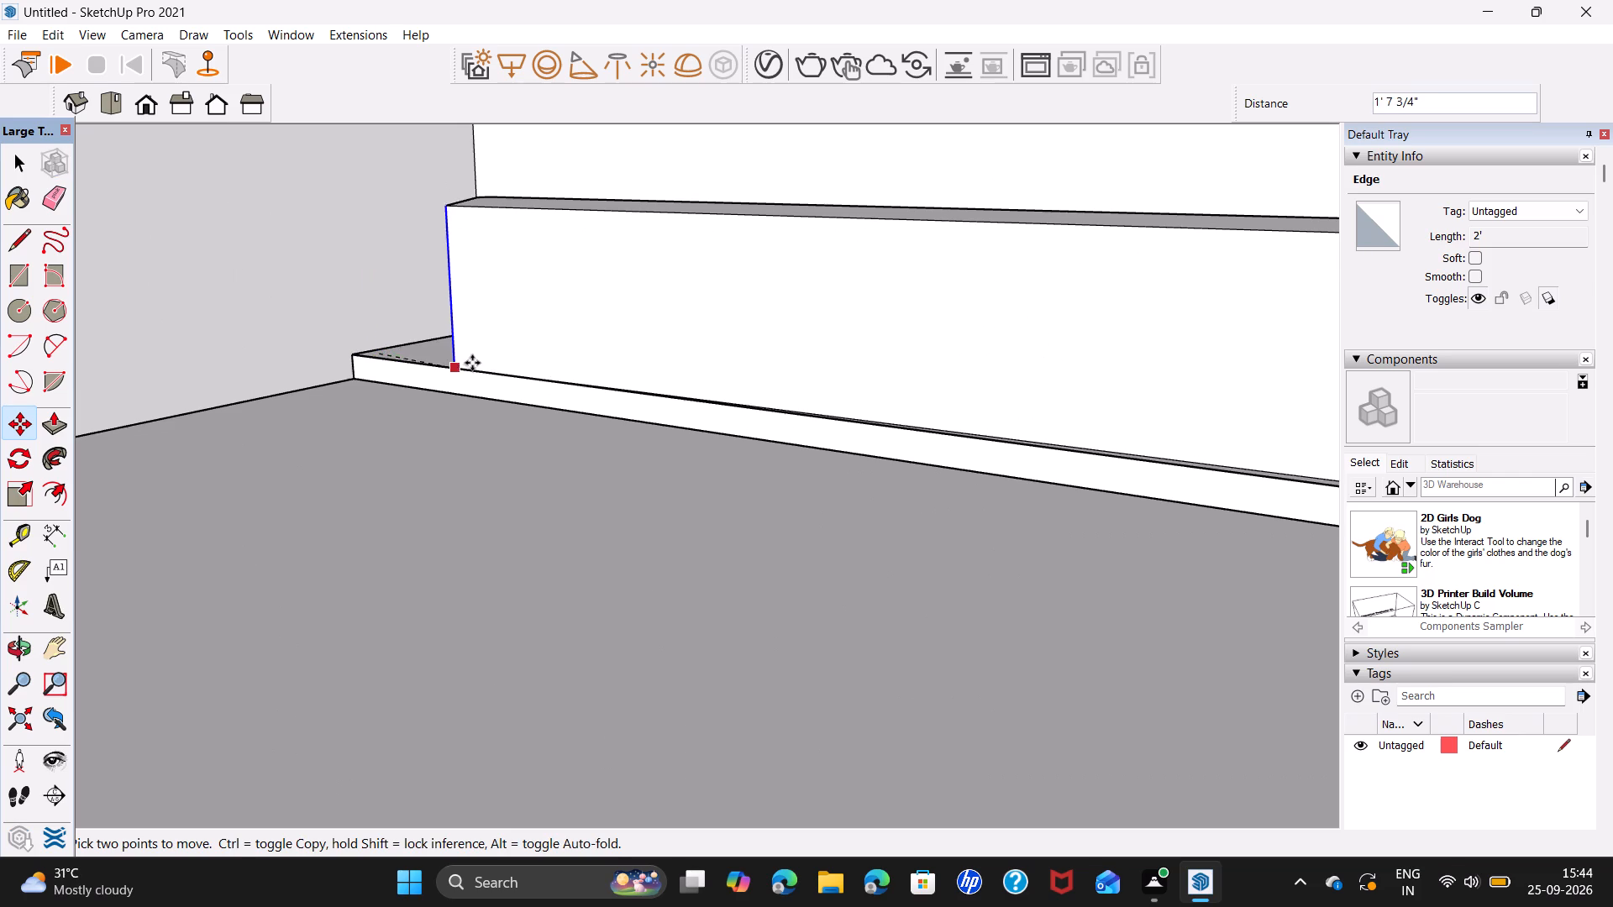
pyautogui.scroll(-5, 956, 409)
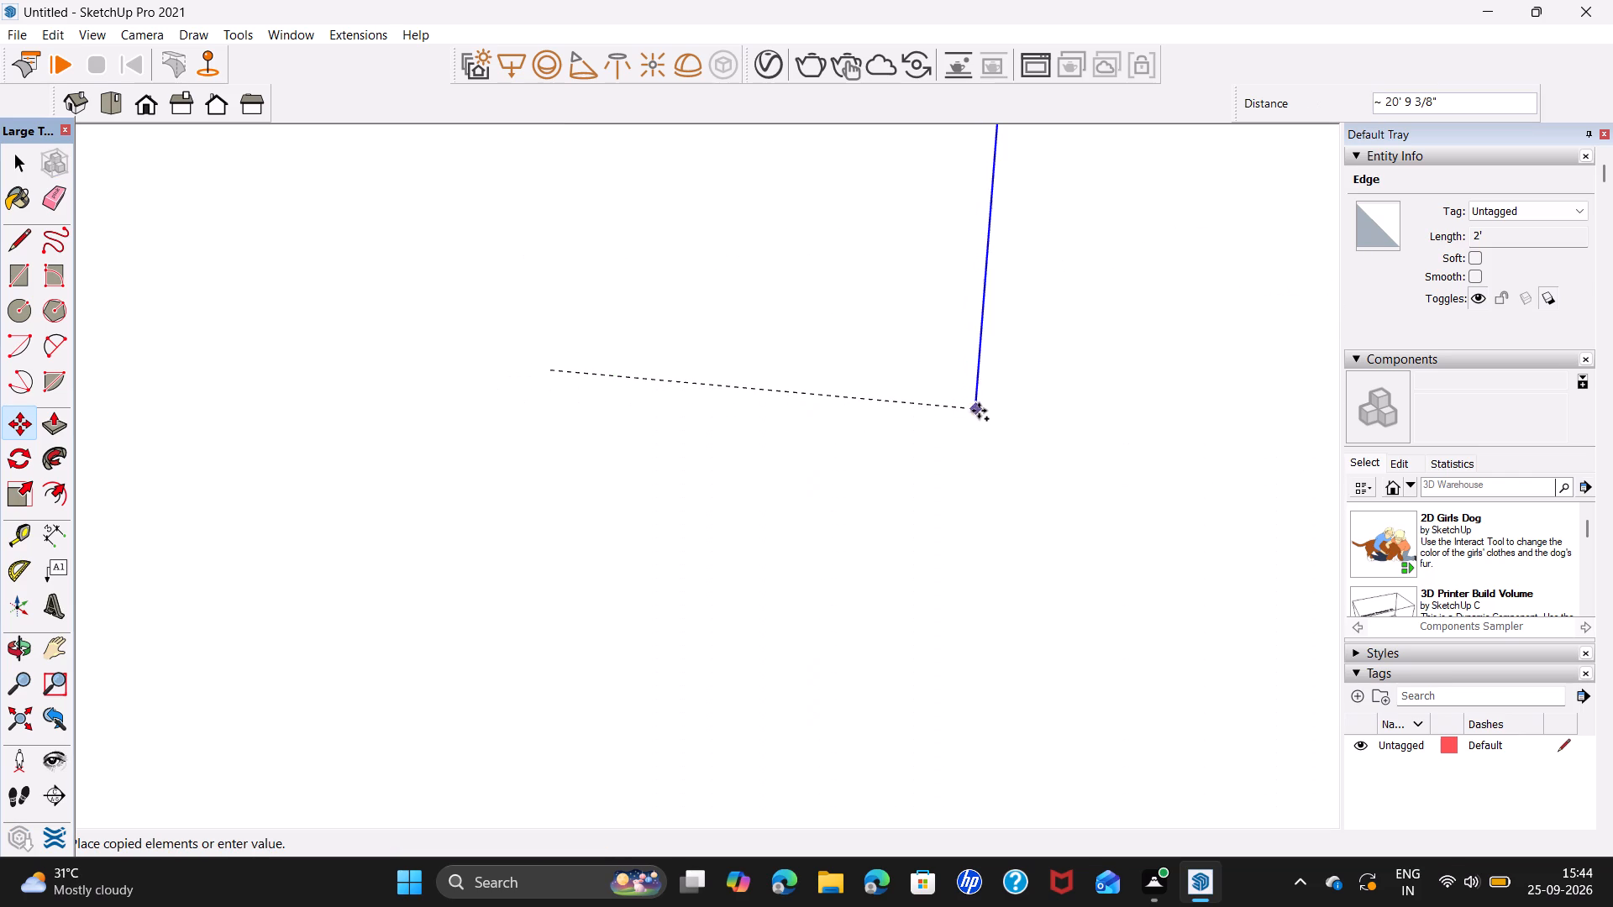
pyautogui.click(26, 719)
pyautogui.keyDown('shift'); pyautogui.moveTo(1033, 478); pyautogui.dragTo(907, 503, button='middle'); pyautogui.keyUp('shift')
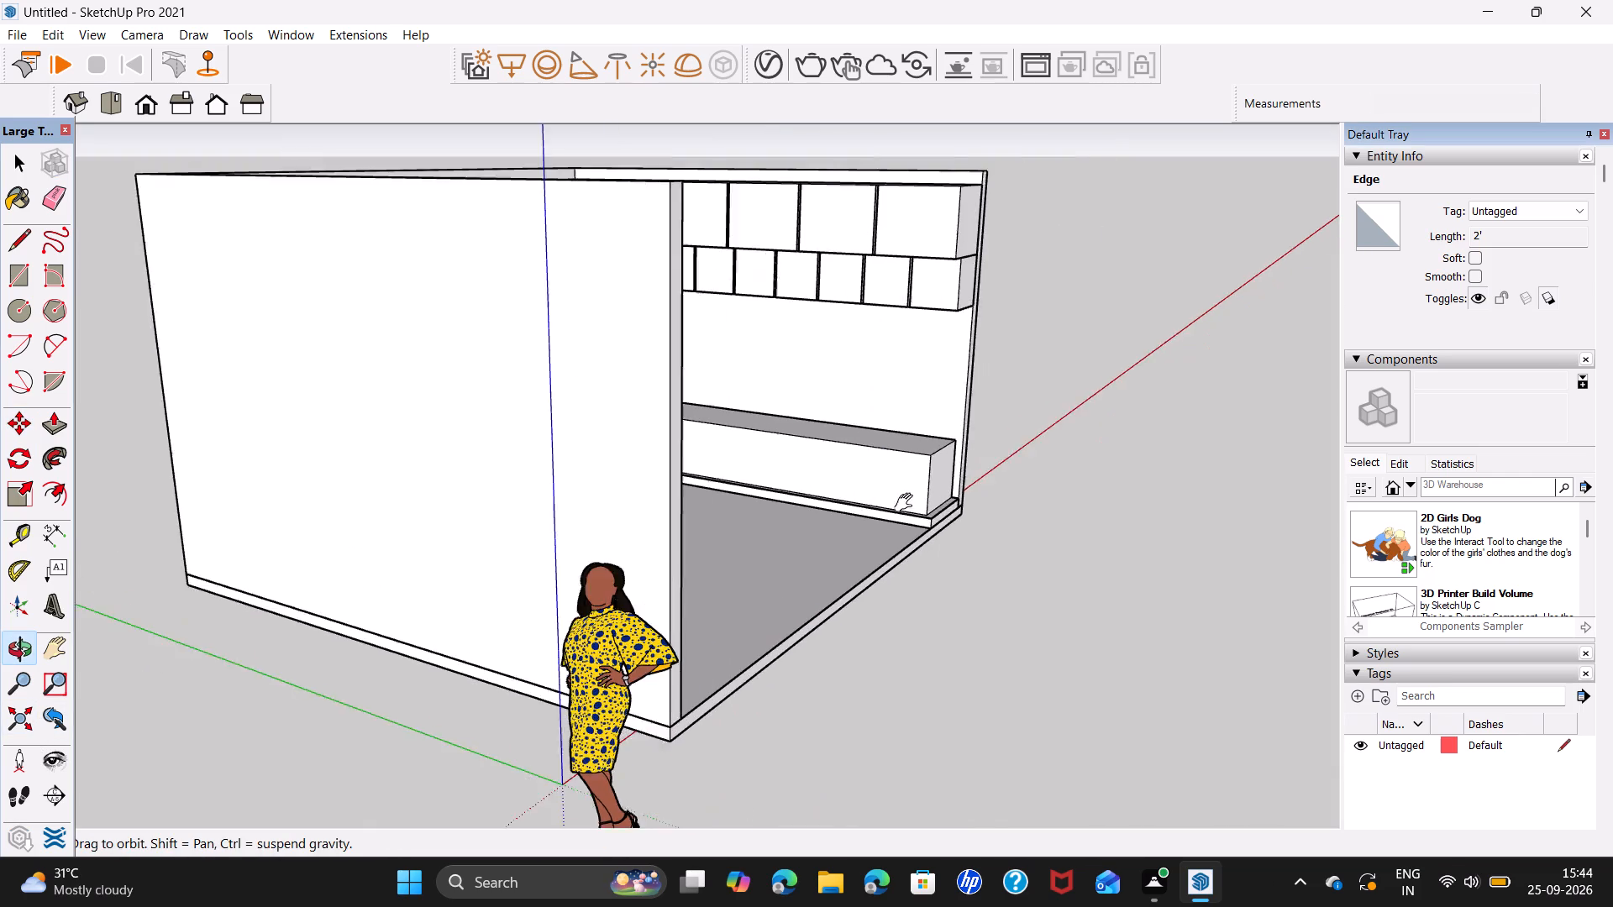
pyautogui.keyDown('shift'); pyautogui.moveTo(907, 503); pyautogui.dragTo(699, 573, button='middle'); pyautogui.keyUp('shift')
pyautogui.scroll(5, 695, 576)
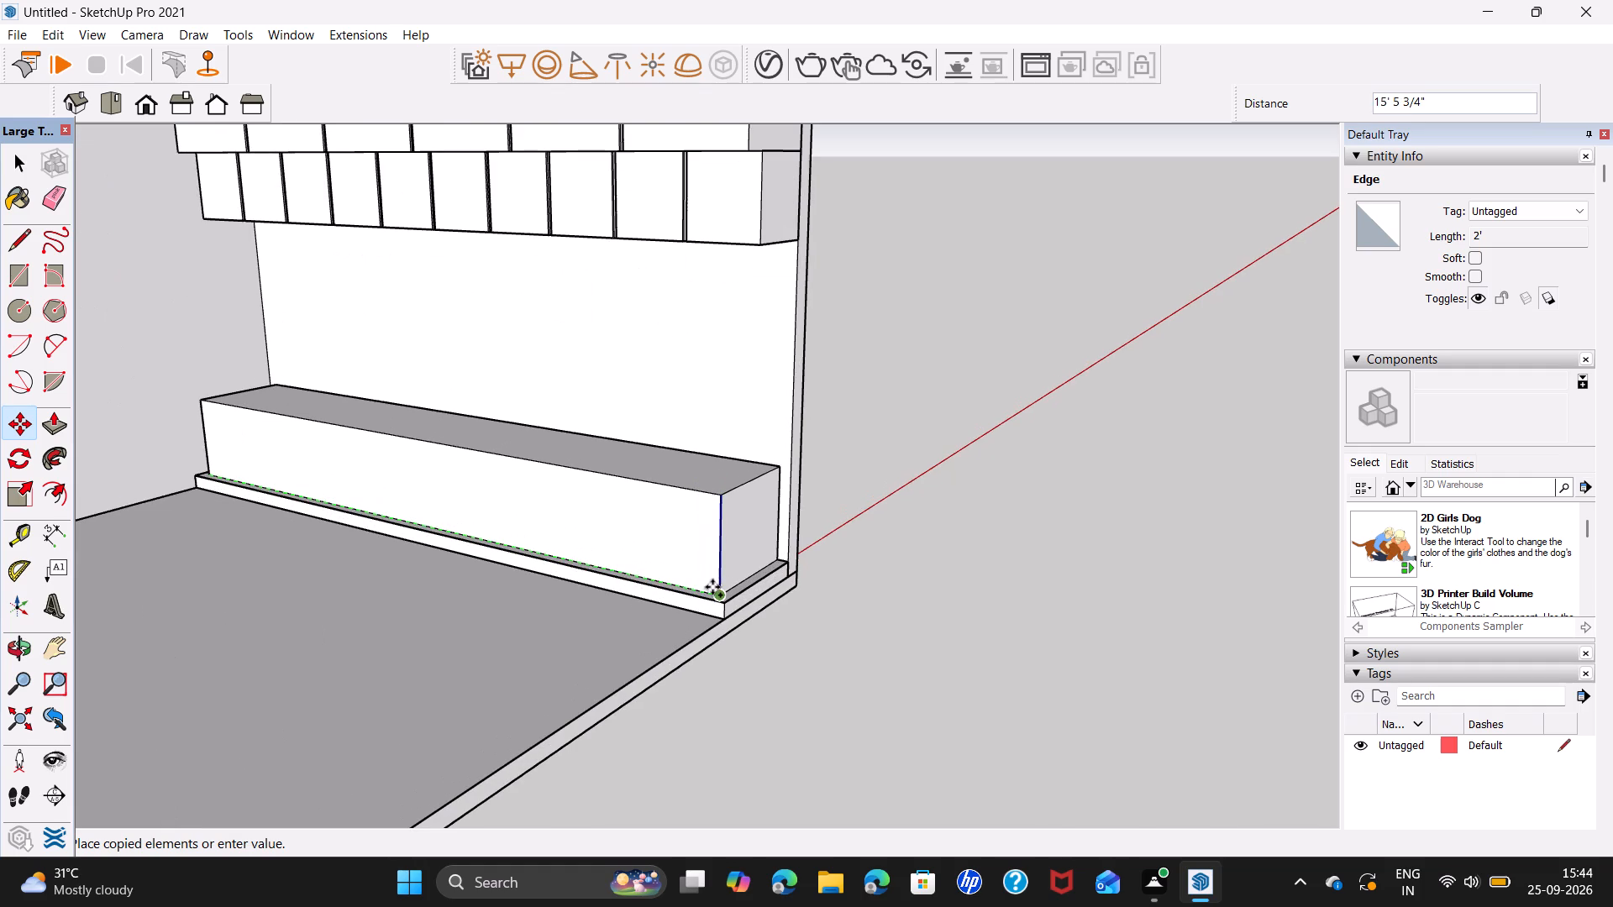
pyautogui.click(717, 590)
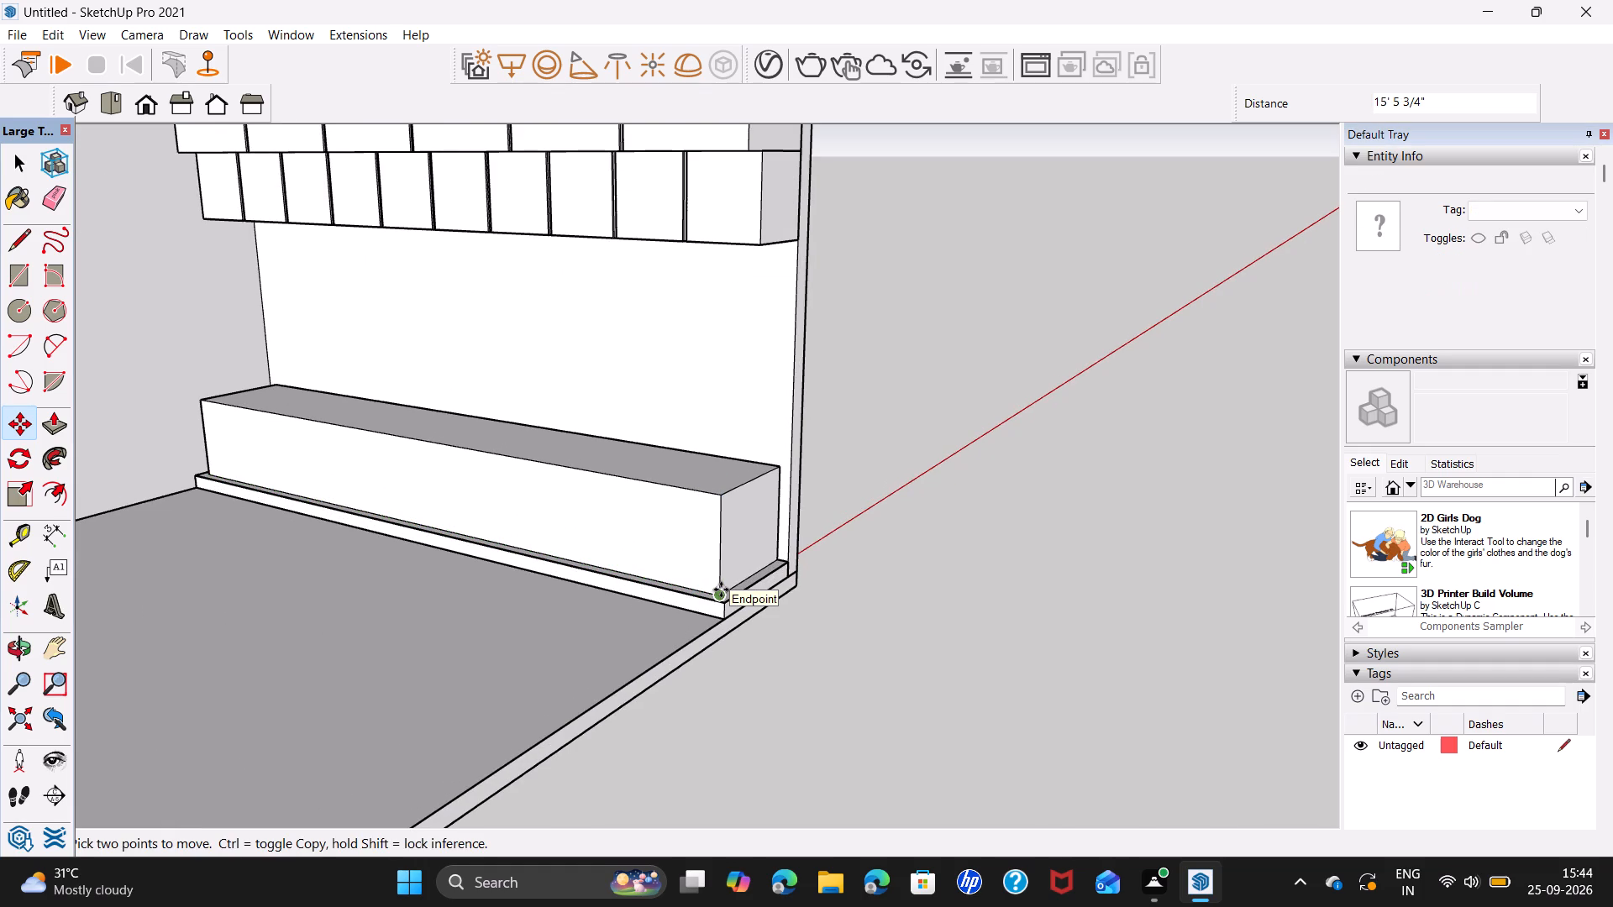
pyautogui.press('/')
pyautogui.press('6')
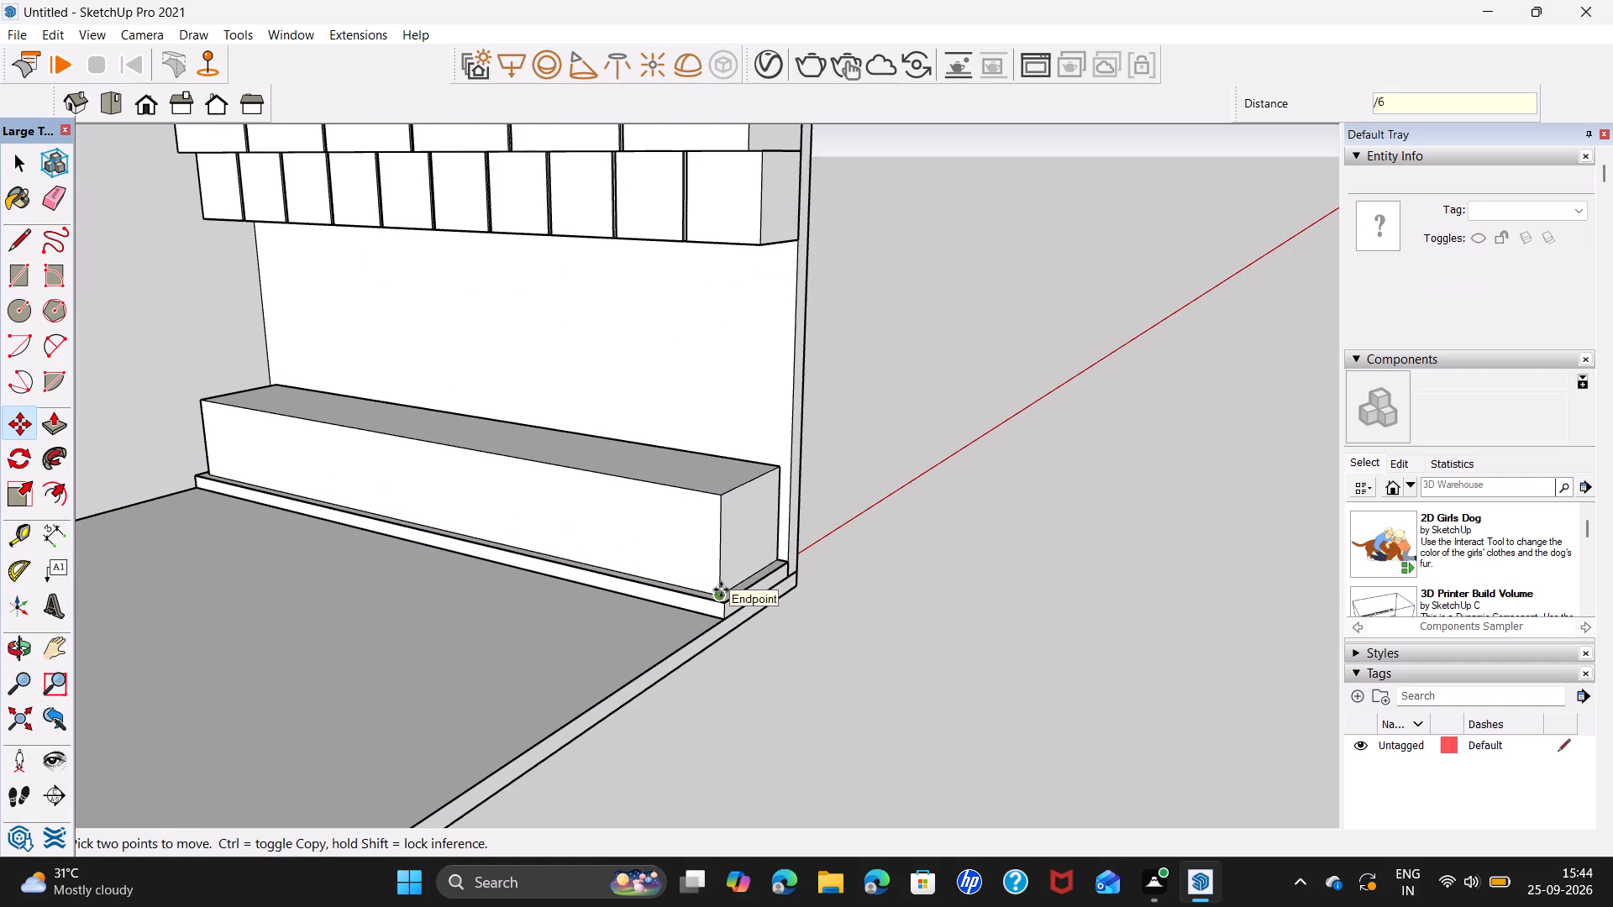
pyautogui.press('Return')
pyautogui.press('space')
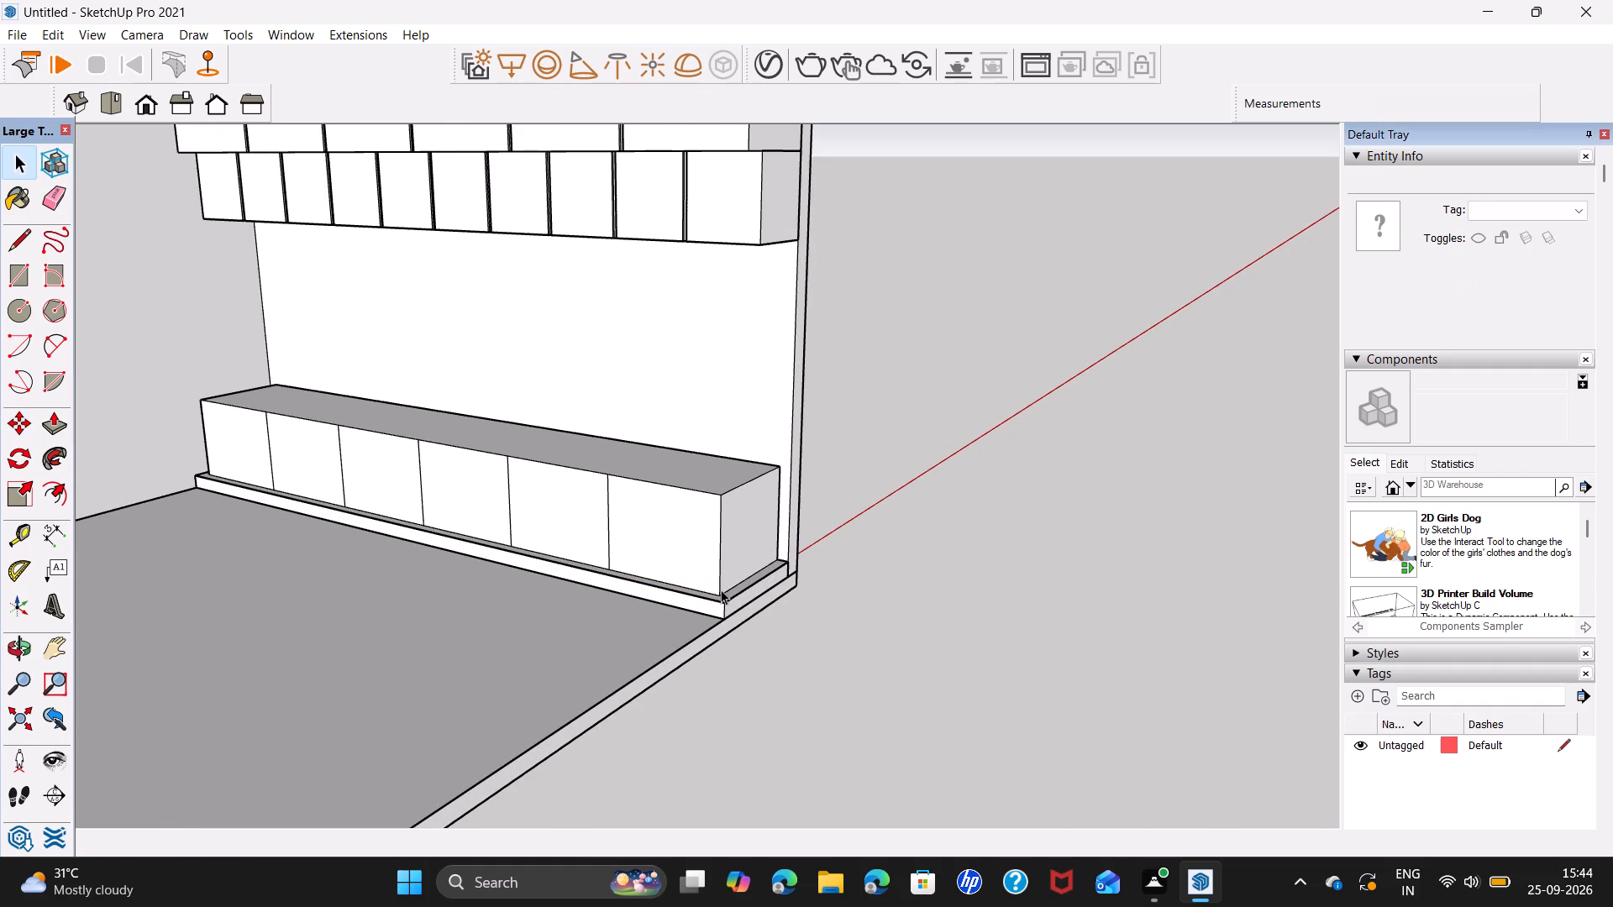
# Copy the front divider edge nearest the cabinet's open end 0.5" toward that end.
pyautogui.scroll(3, 611, 560)
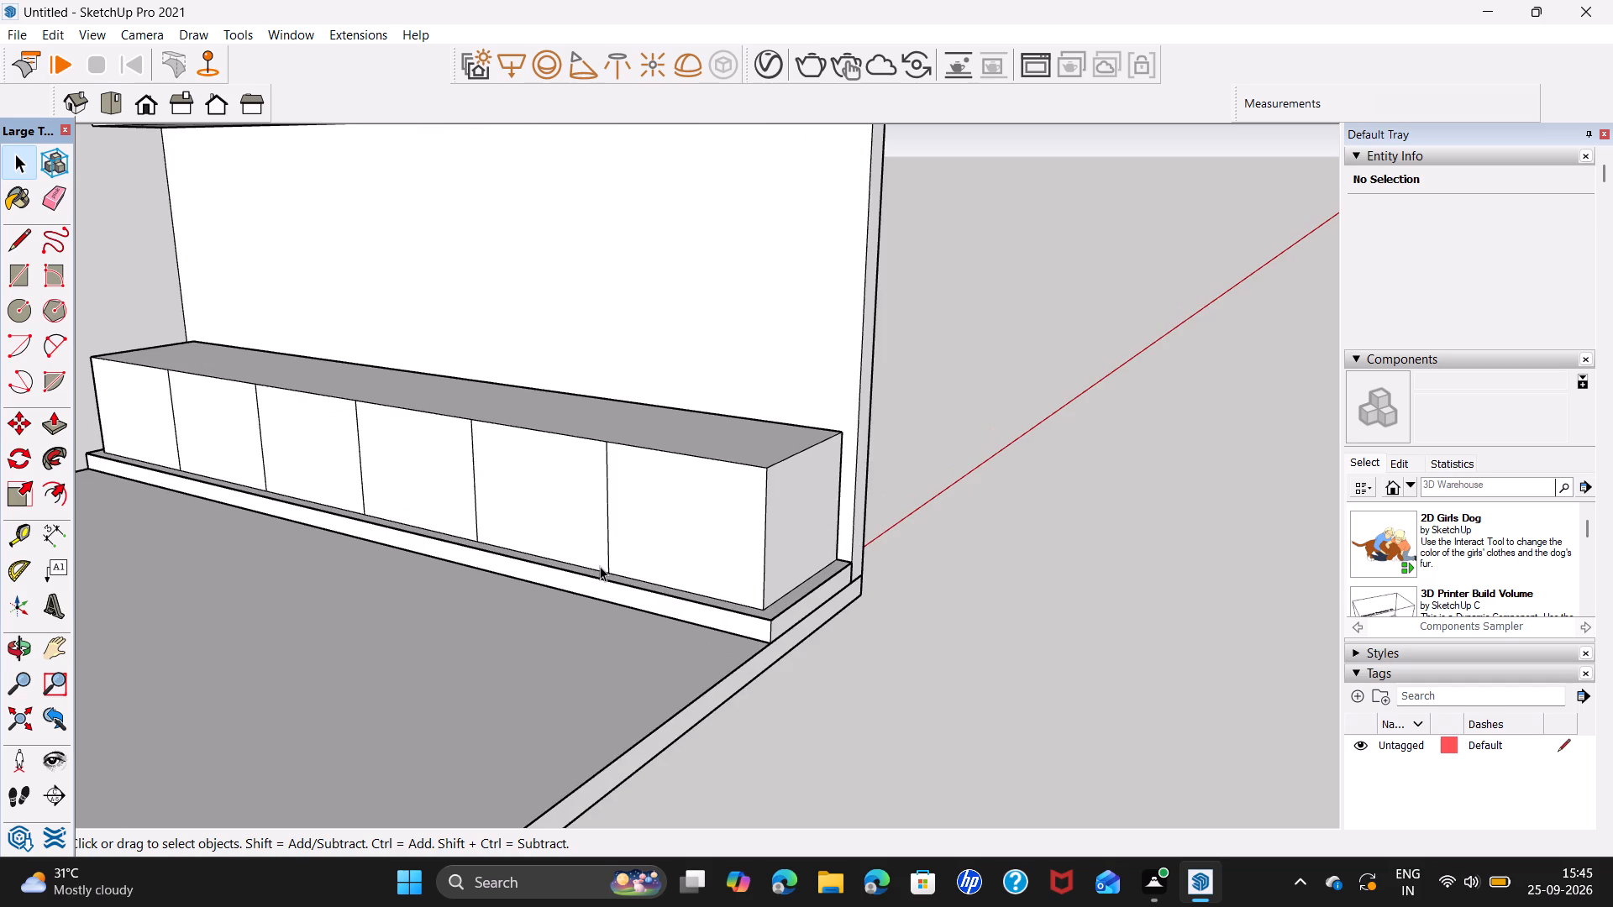
pyautogui.click(607, 569)
pyautogui.scroll(7, 606, 568)
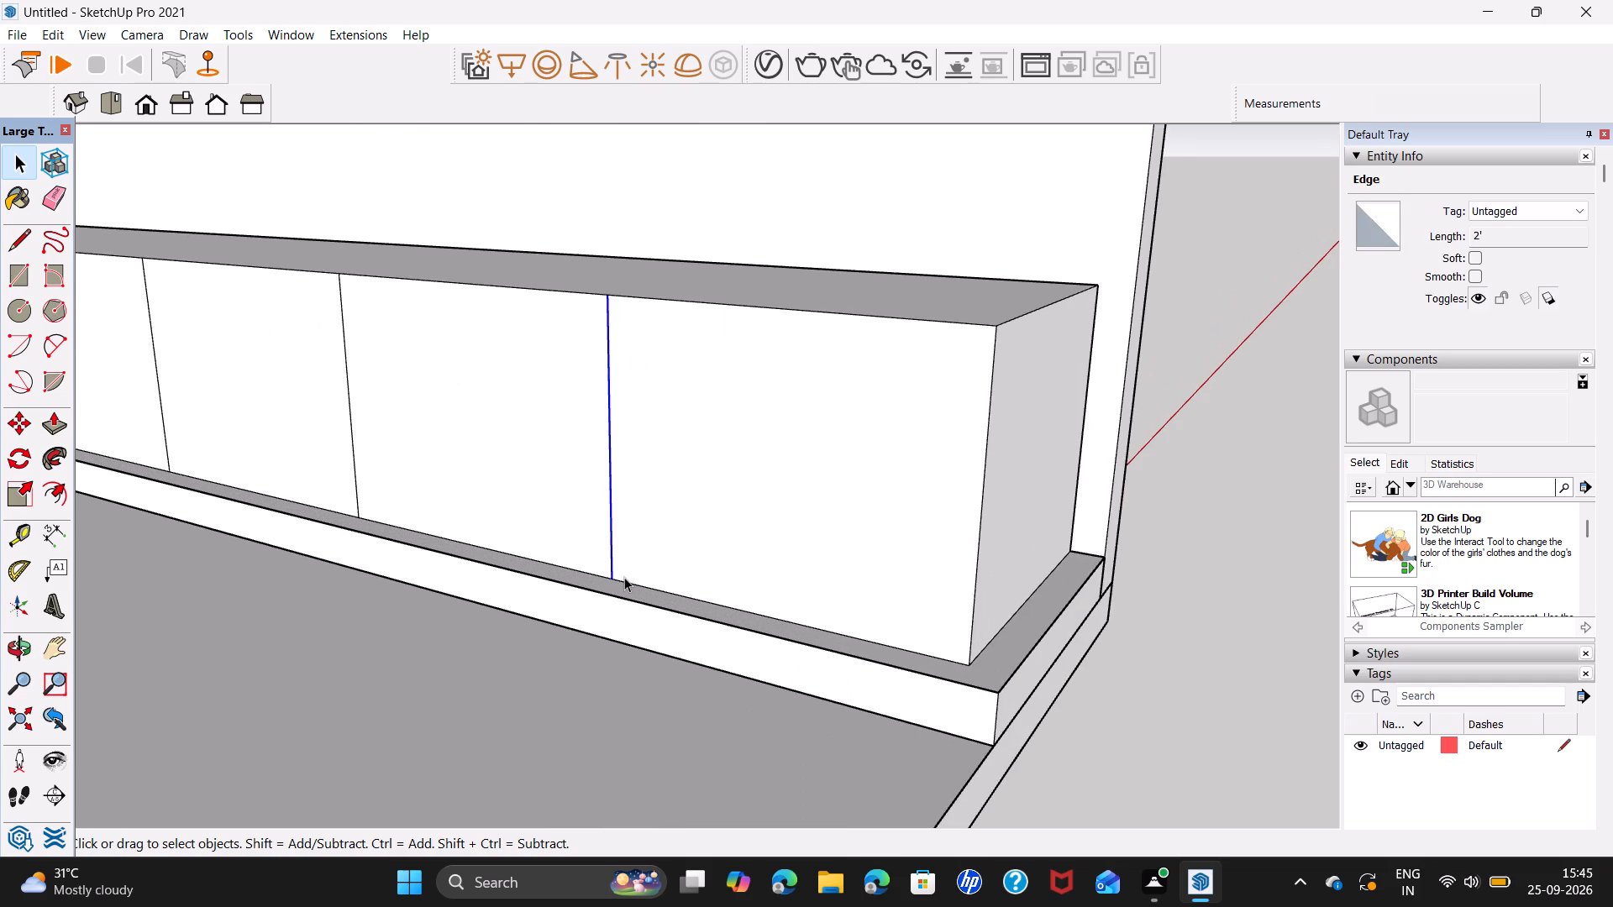
pyautogui.press('m')
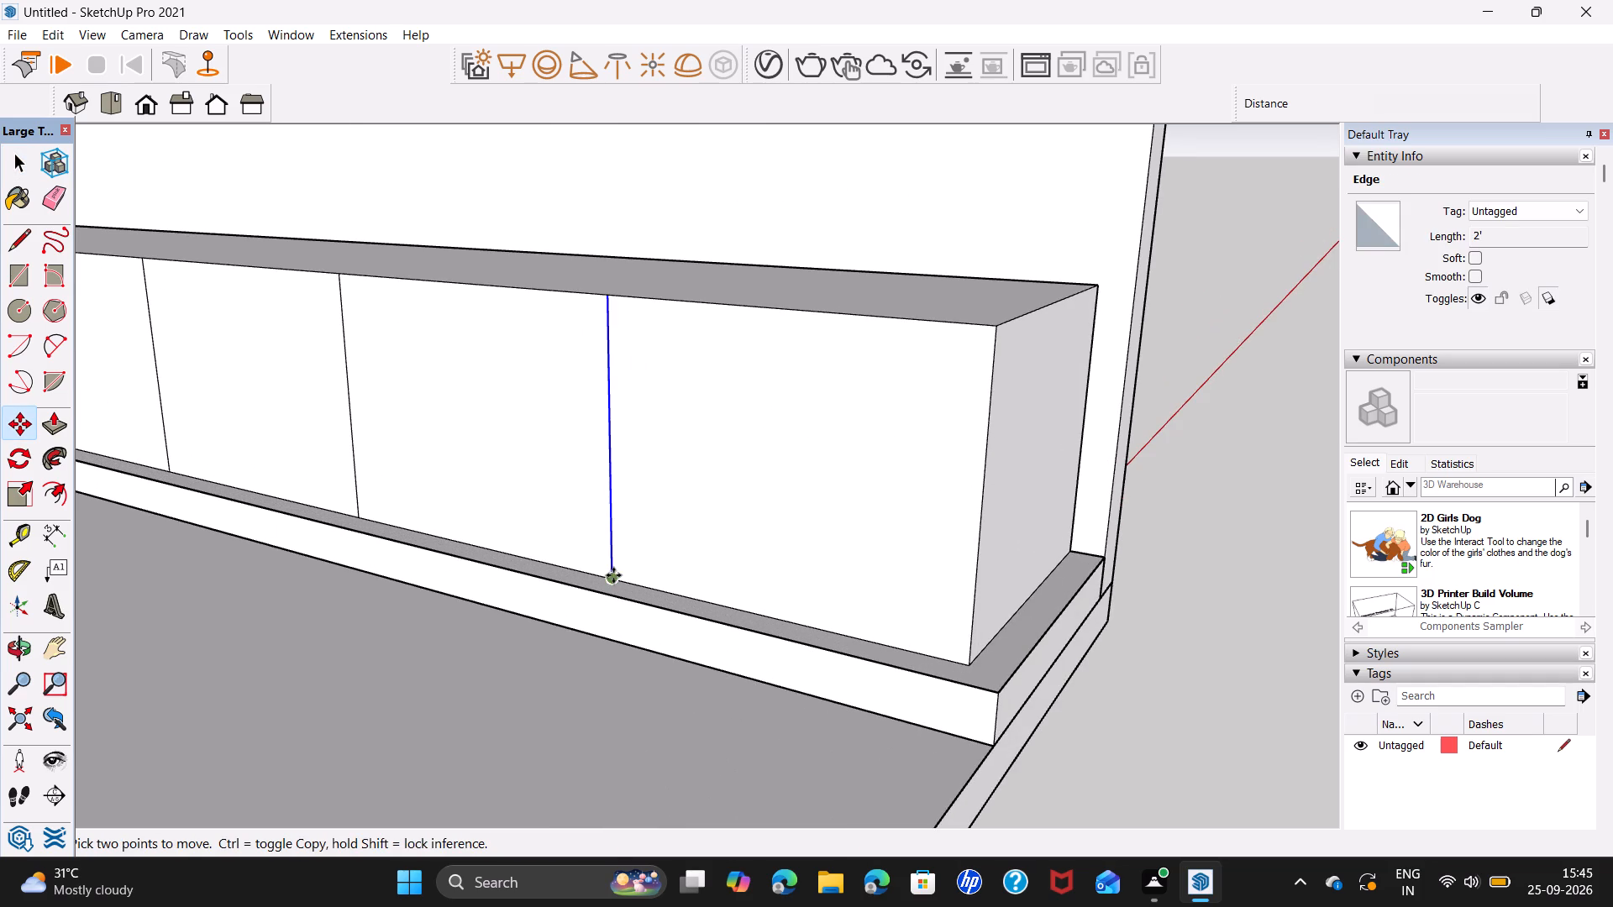
pyautogui.click(613, 575)
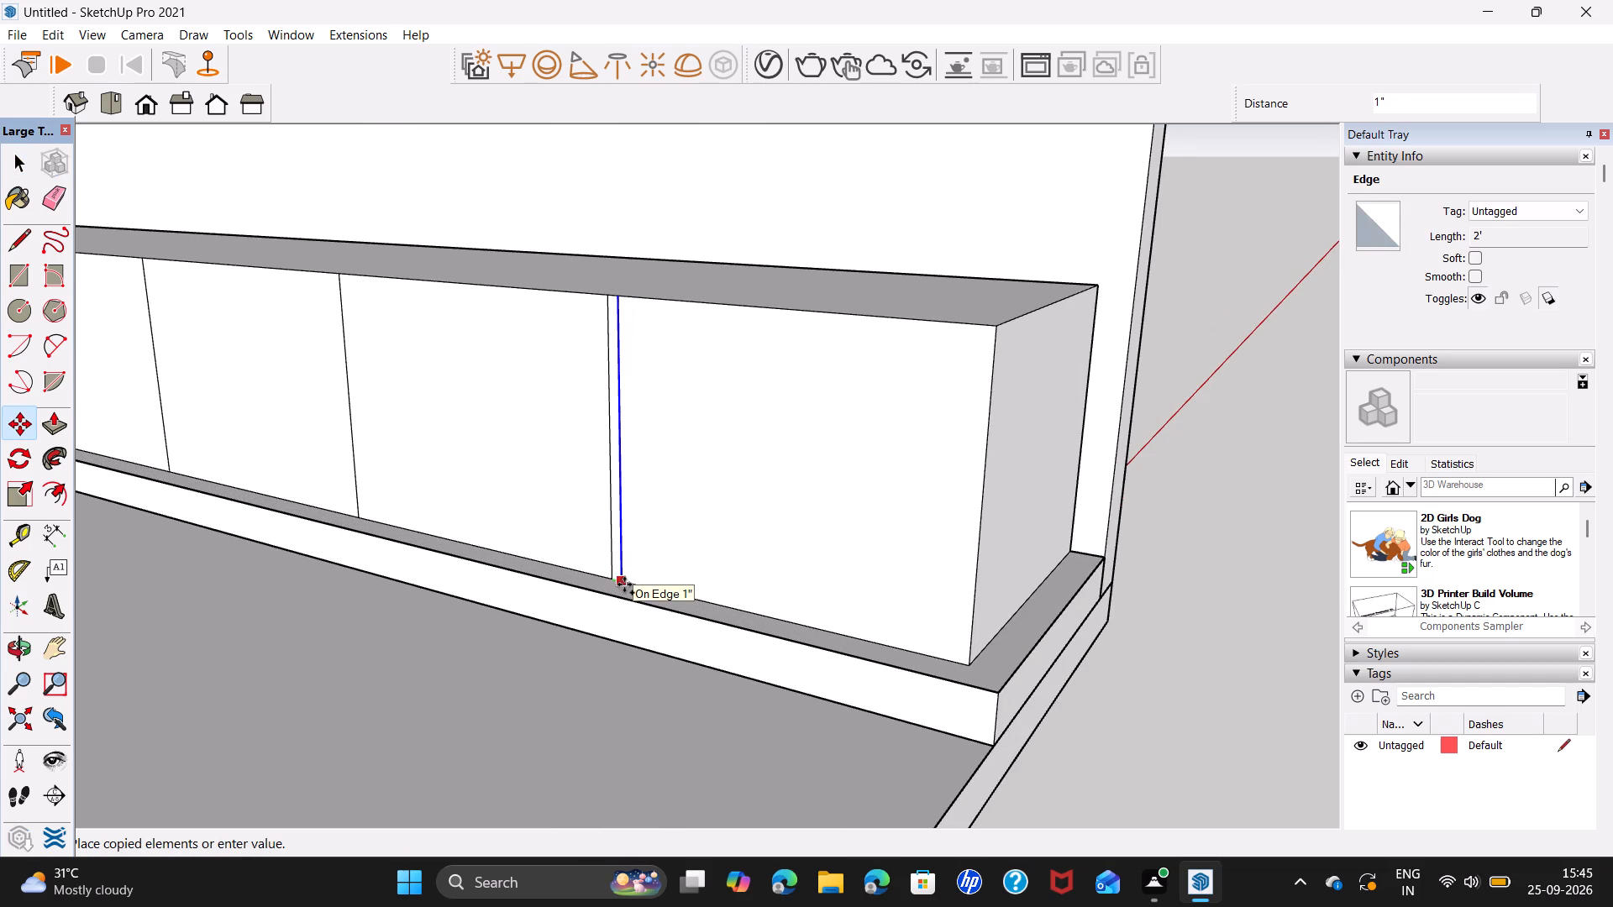
pyautogui.write('0.')
pyautogui.press('5')
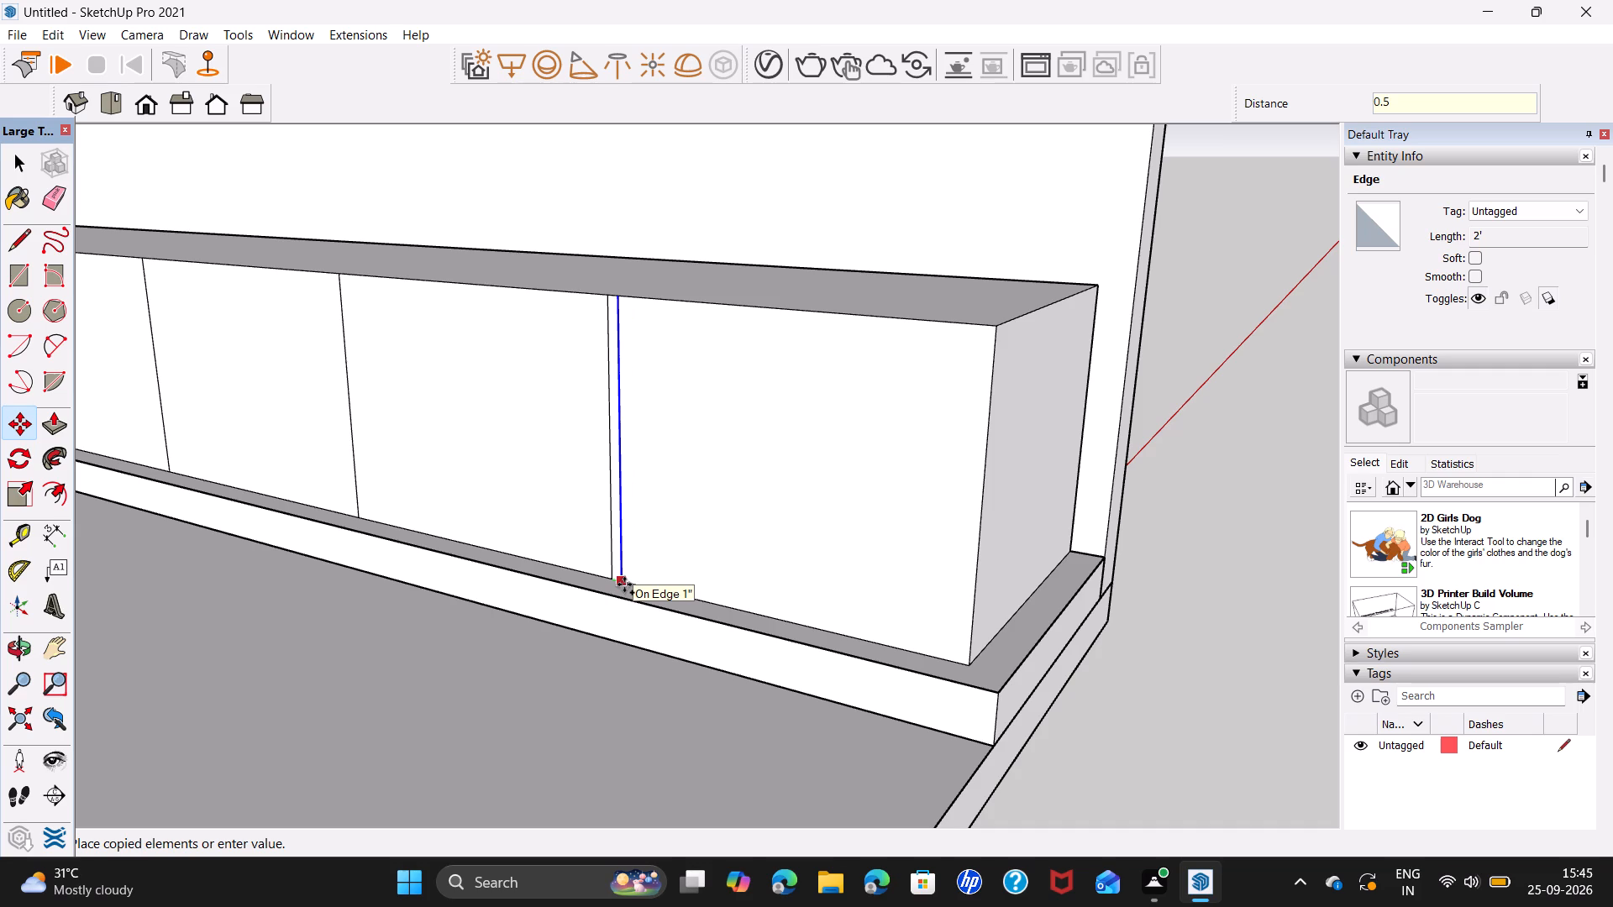
pyautogui.press('Return')
# Copy the new edge 1" back across the original divider to outline a narrow vertical strip.
pyautogui.scroll(9, 618, 584)
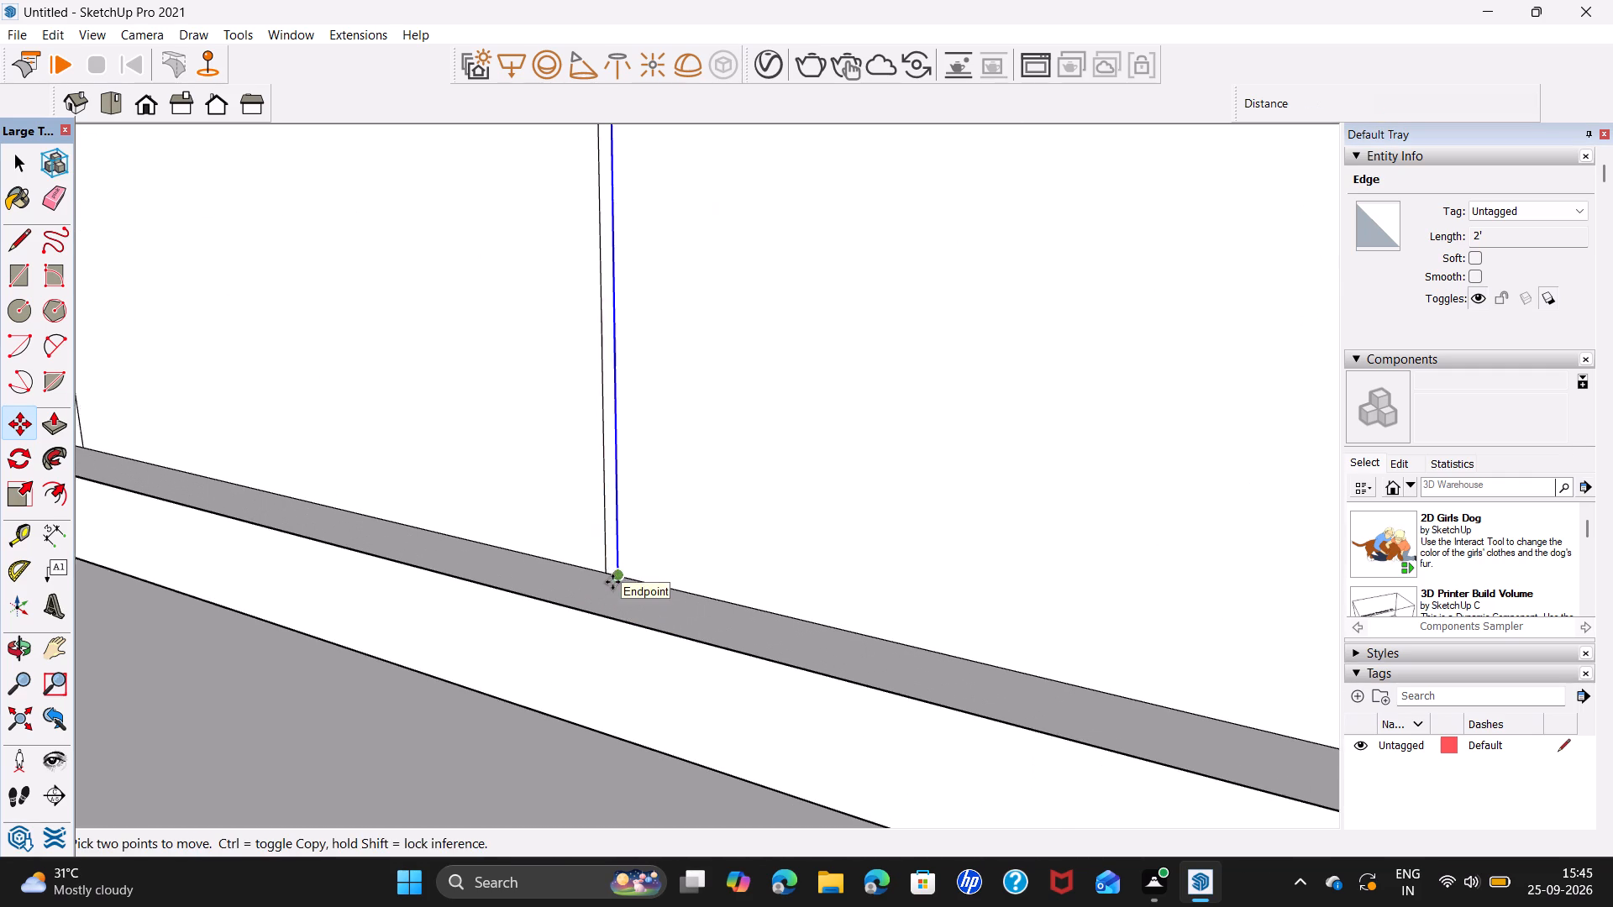
pyautogui.scroll(3, 612, 582)
pyautogui.click(620, 572)
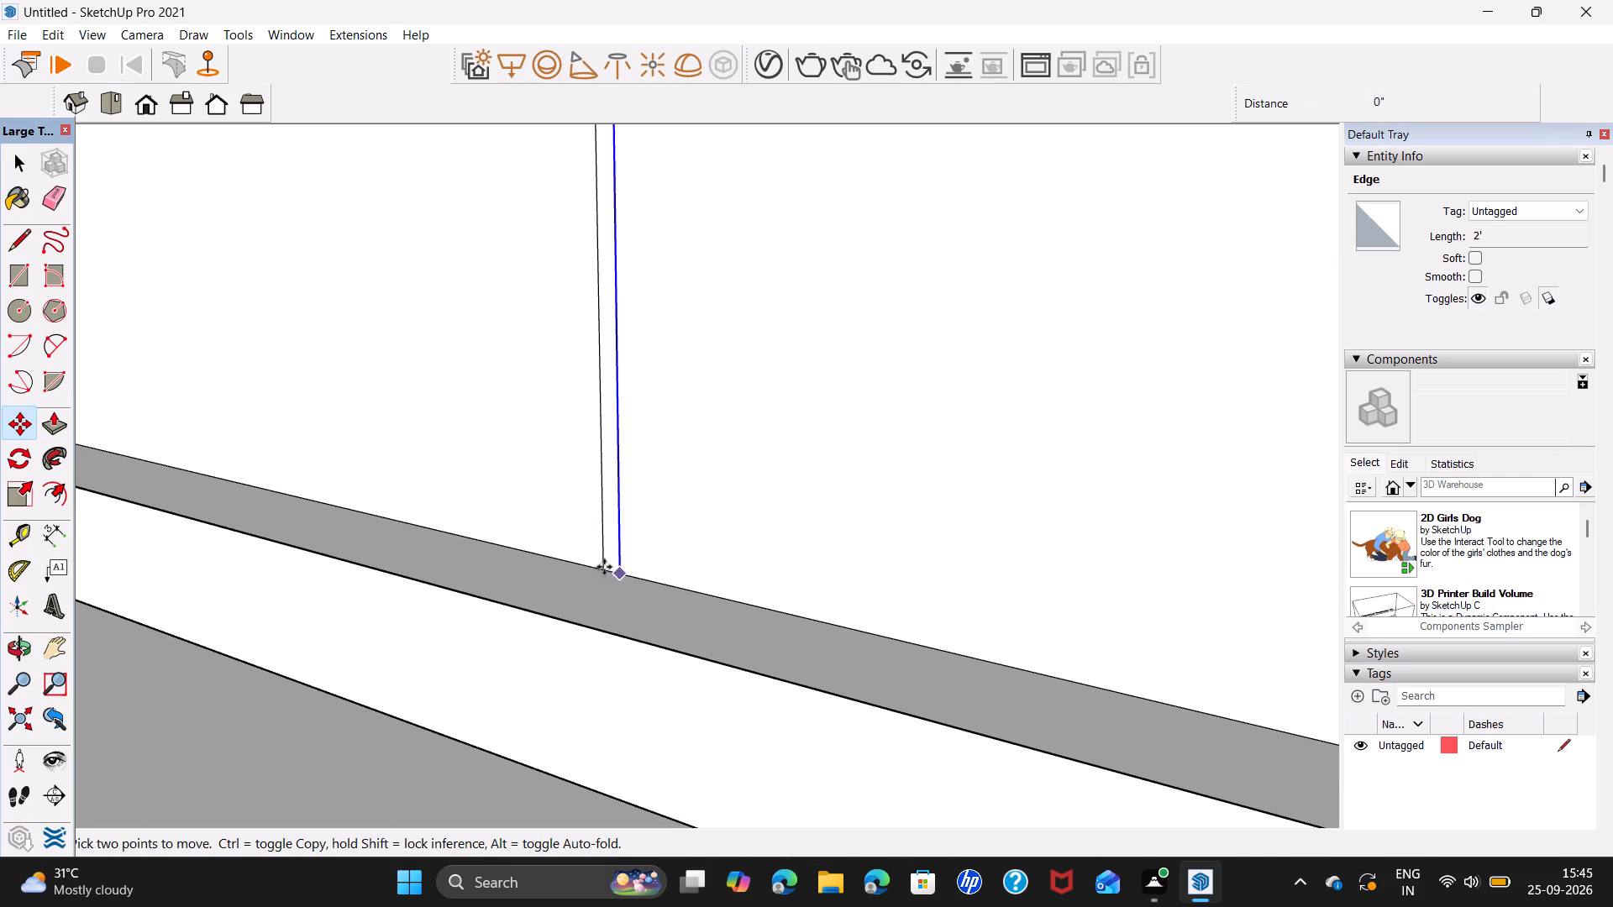
pyautogui.press('1')
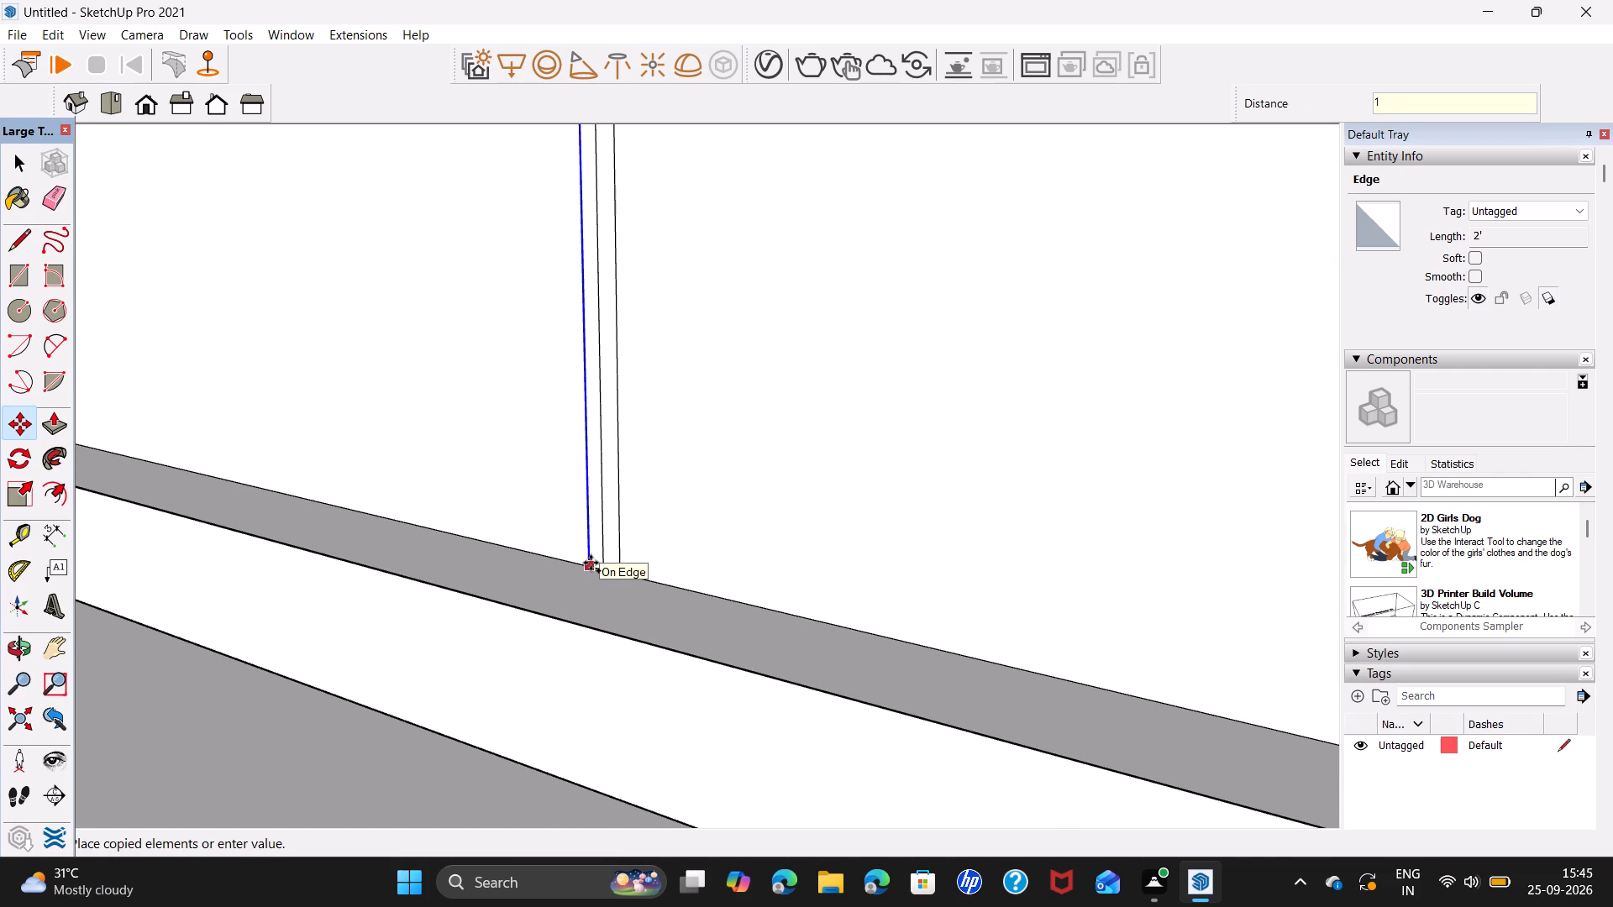
pyautogui.press('Return')
# Delete the original divider edge in the middle of the strip.
pyautogui.press('space')
pyautogui.click(606, 559)
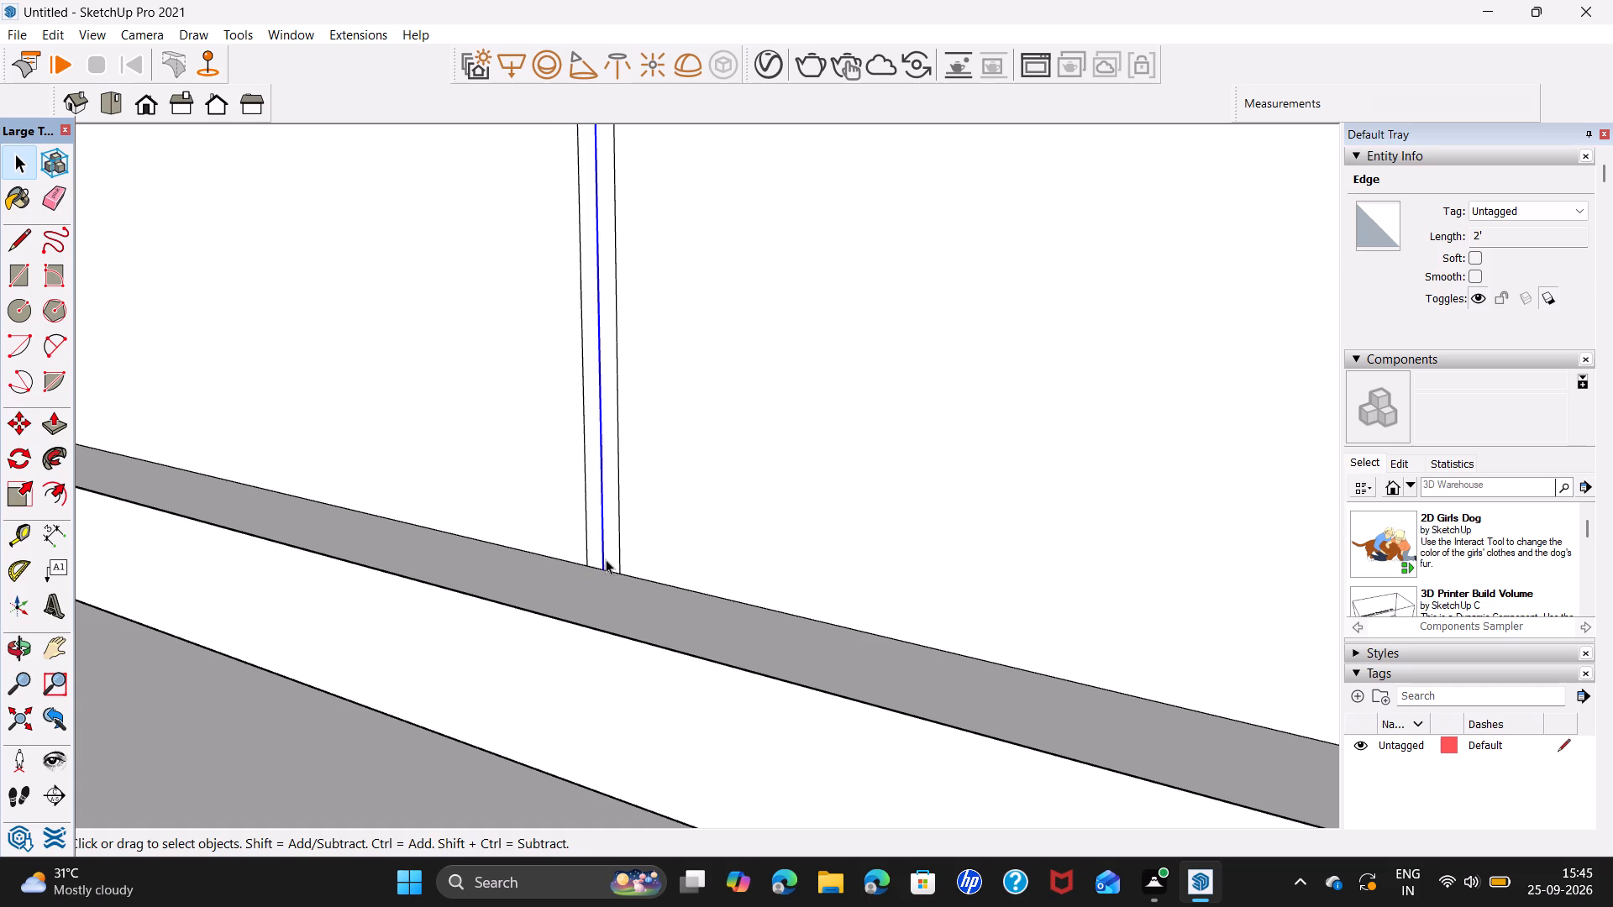
pyautogui.press('Delete')
# Copy the 1" strip face from its bottom midpoint to the farthest divider, split into 4 evenly spaced copies along the cabinet front.
pyautogui.click(606, 559)
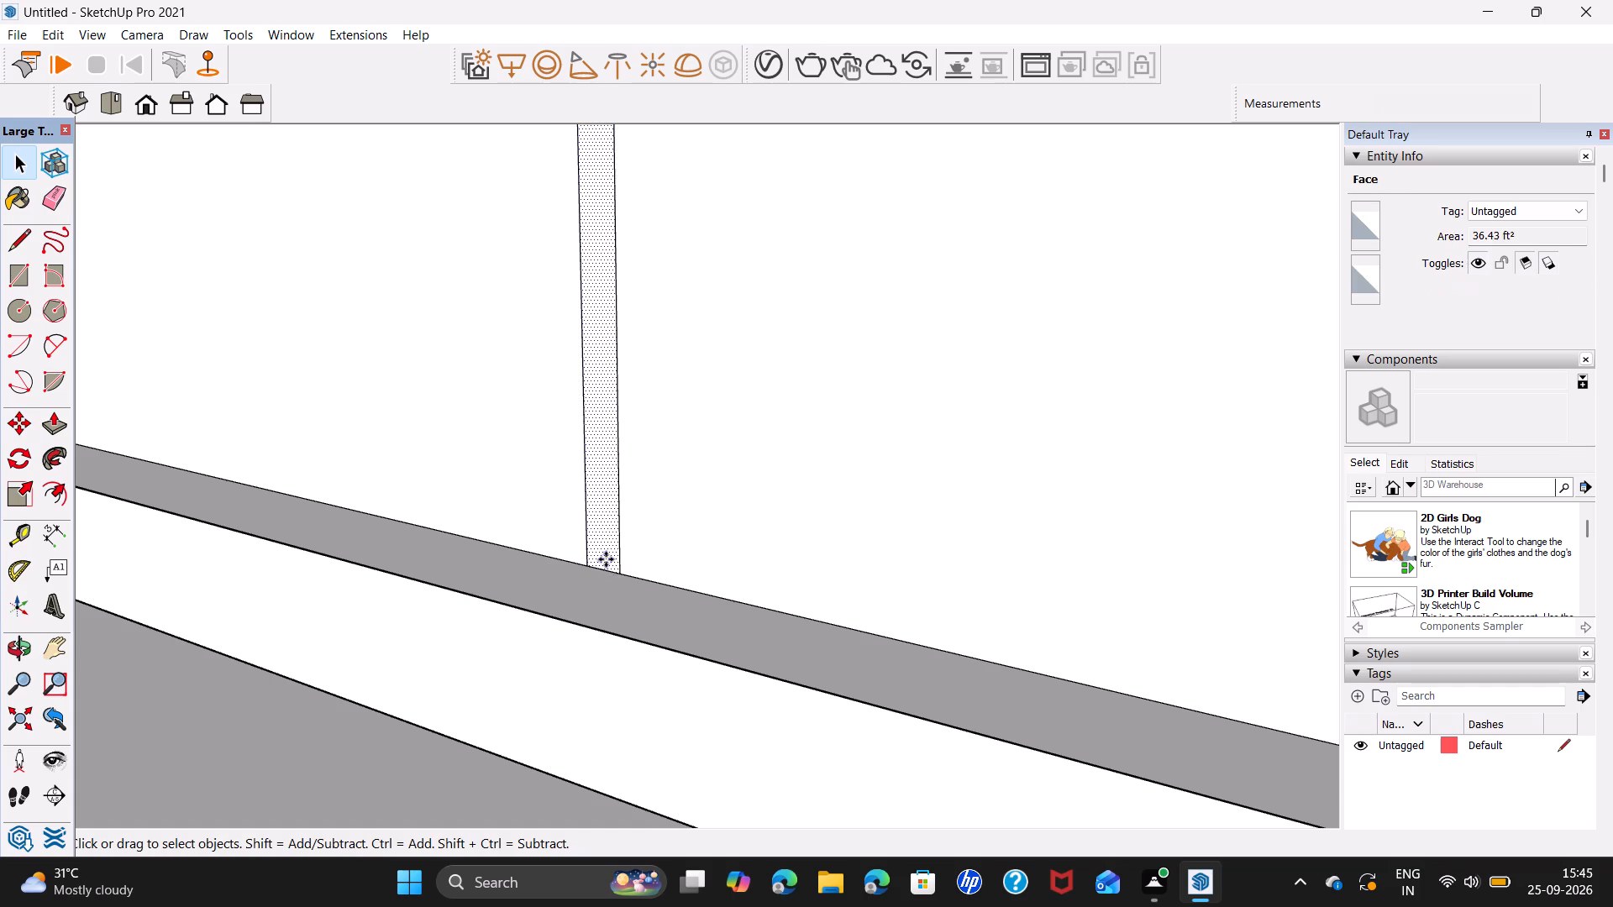
pyautogui.press('m')
pyautogui.click(601, 569)
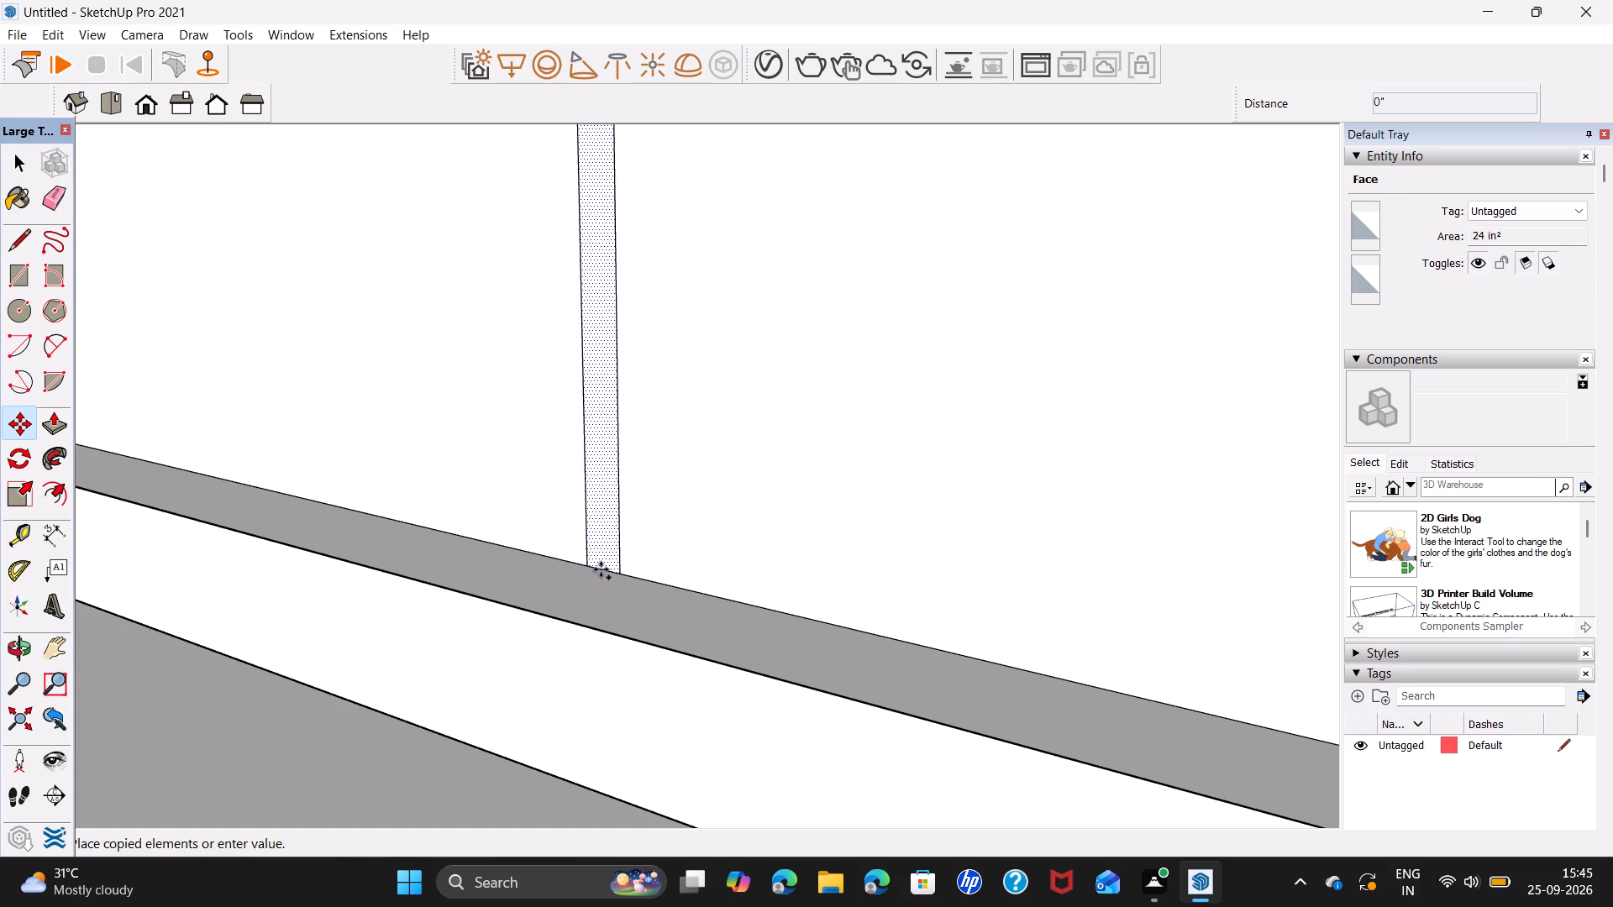
pyautogui.scroll(-18, 494, 525)
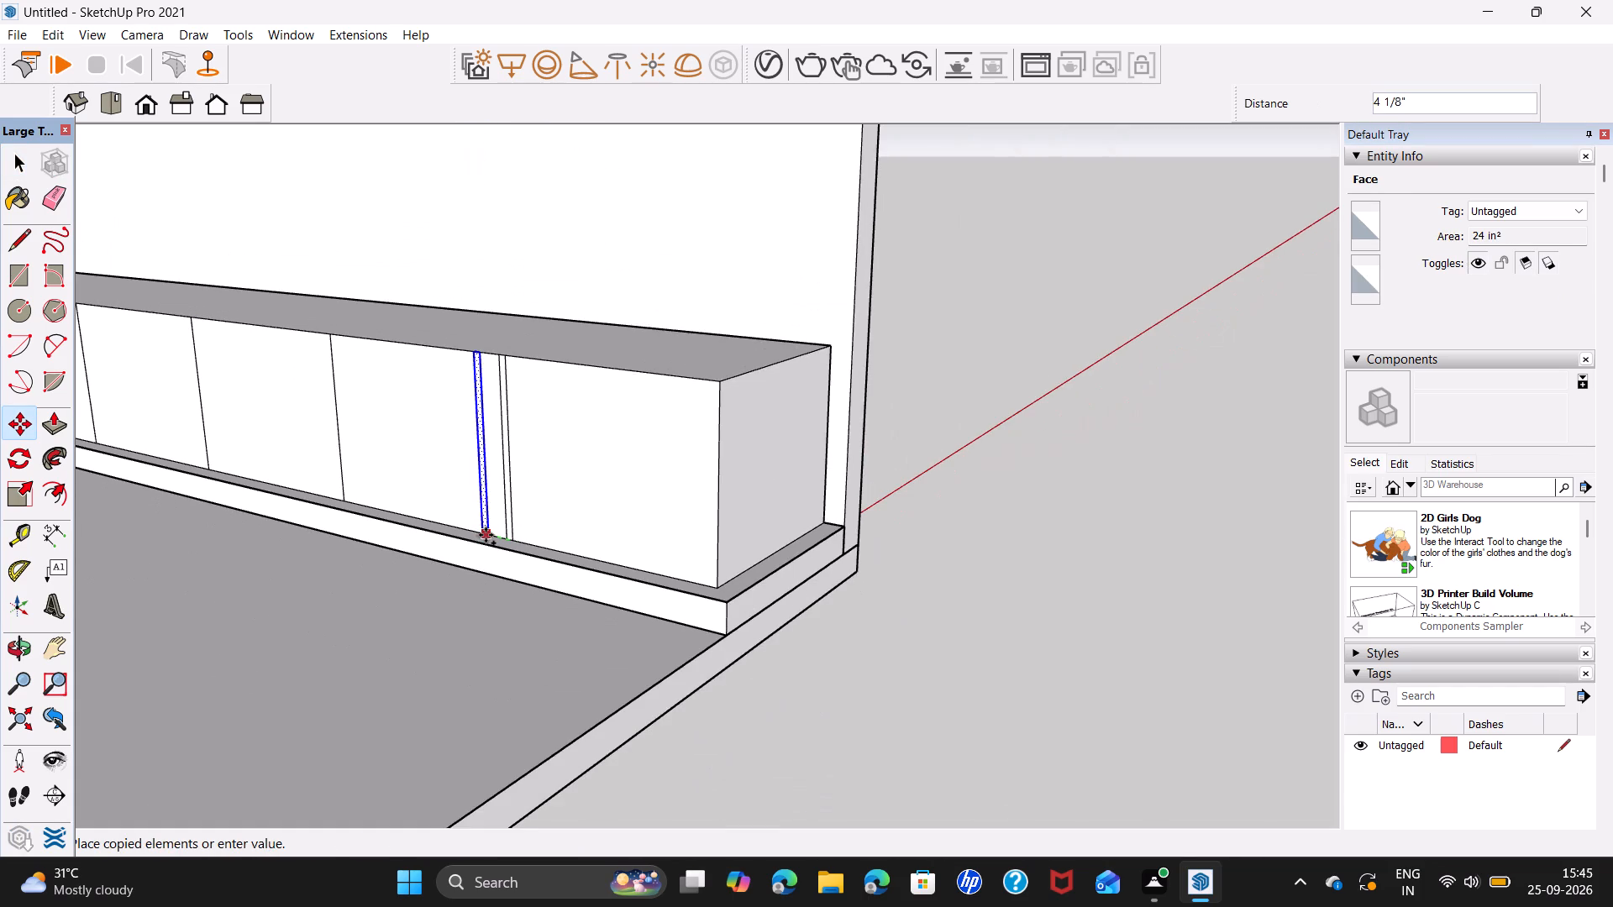
pyautogui.keyDown('shift'); pyautogui.moveTo(485, 535); pyautogui.dragTo(936, 716, button='middle'); pyautogui.keyUp('shift')
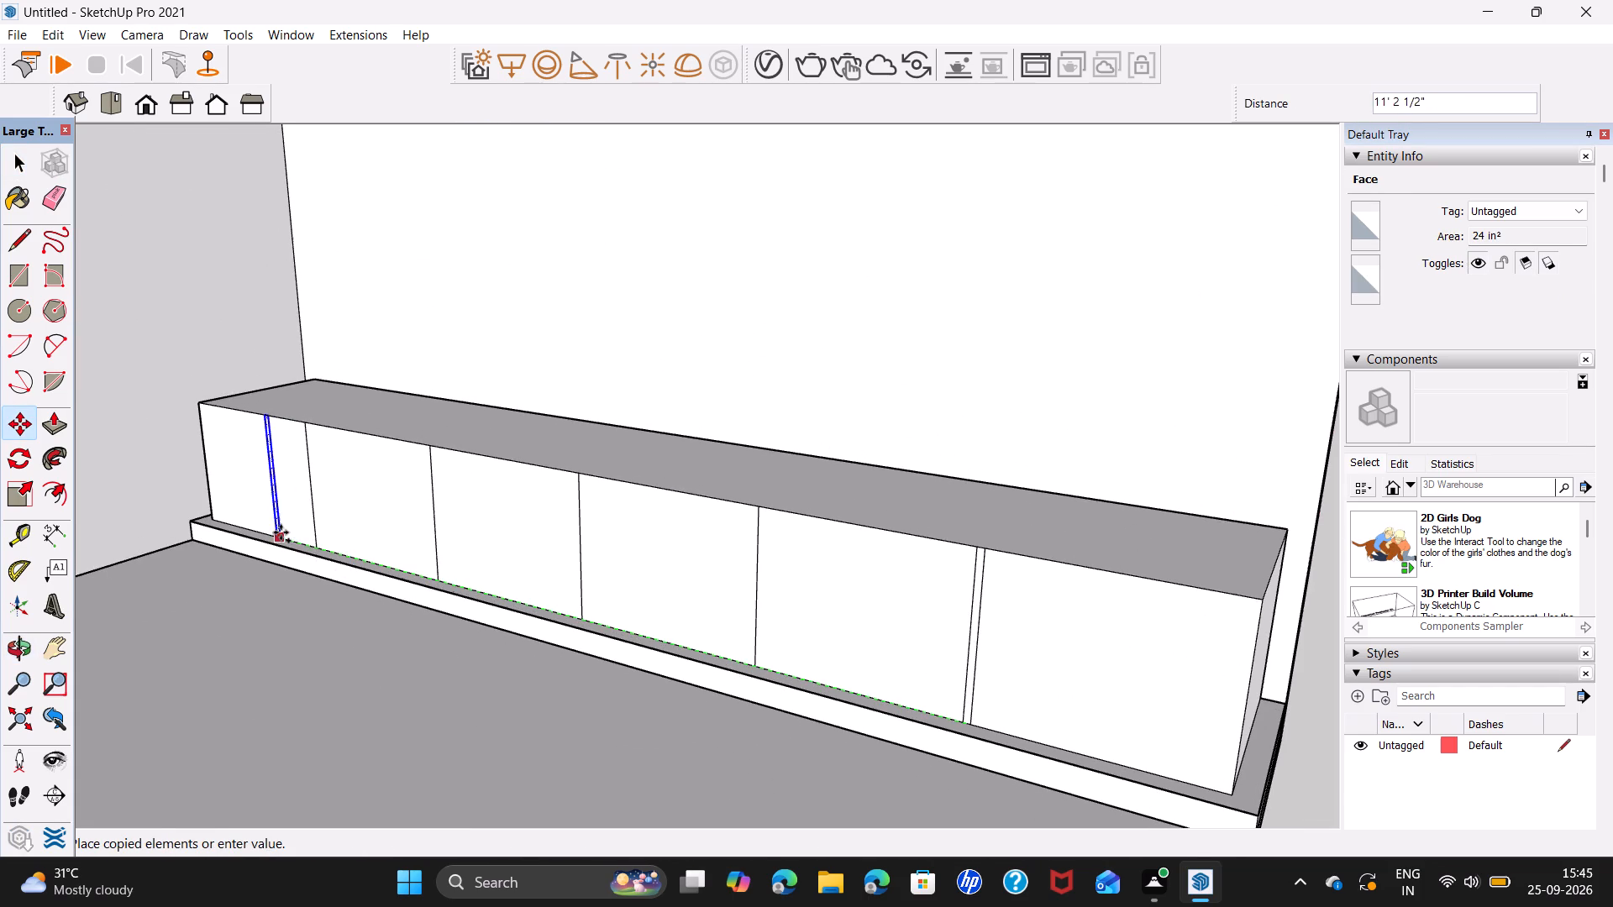
pyautogui.scroll(3, 313, 546)
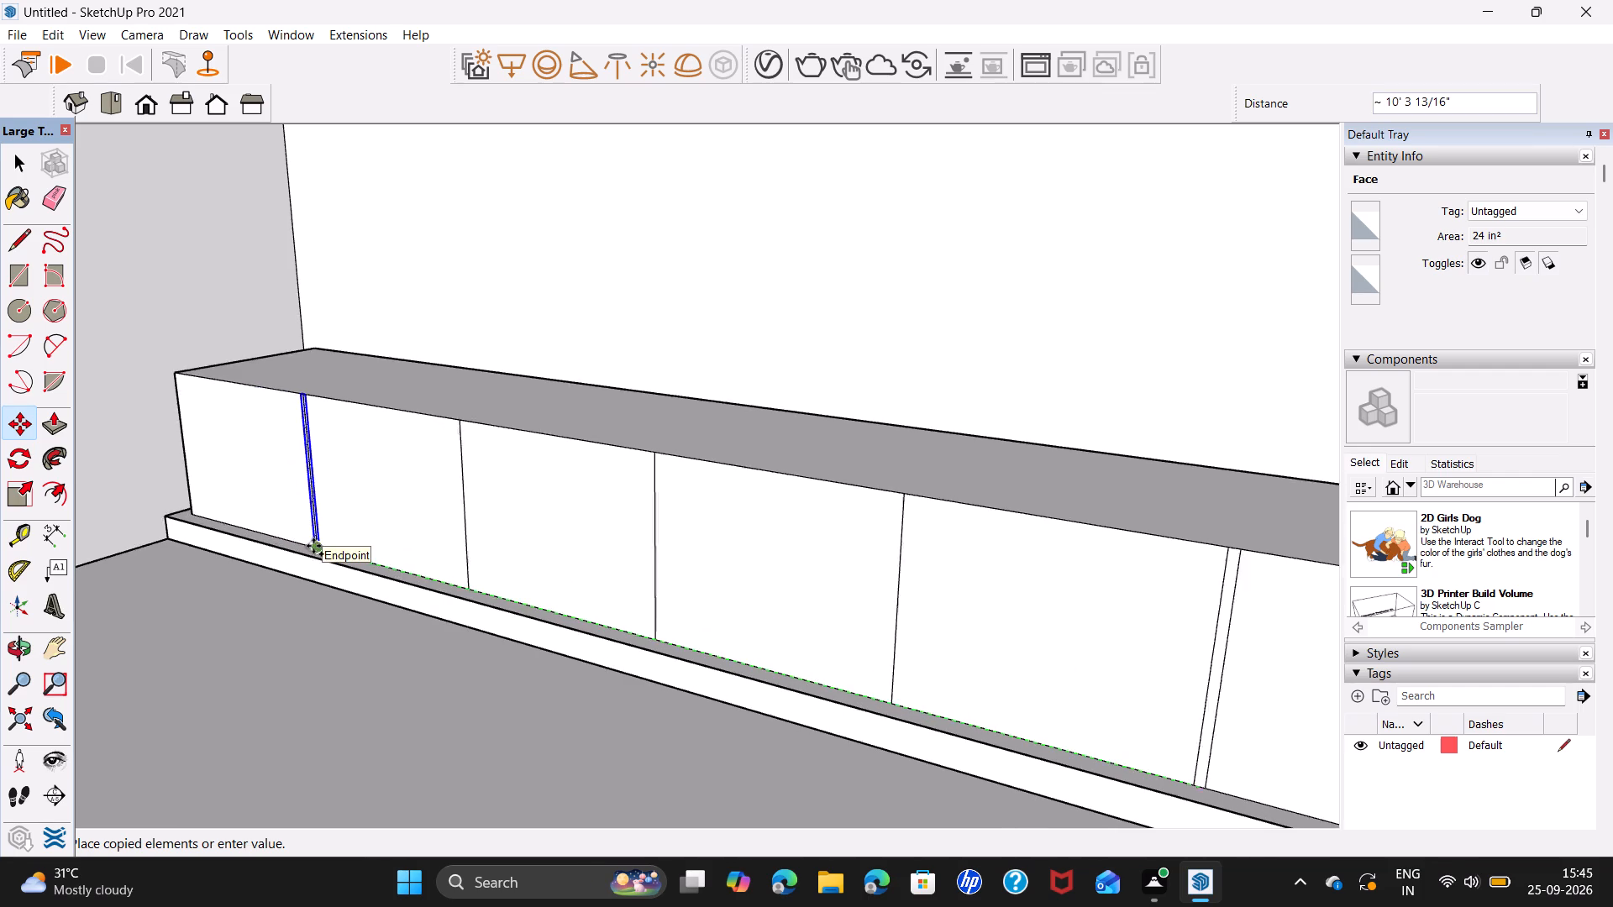
pyautogui.scroll(4, 313, 546)
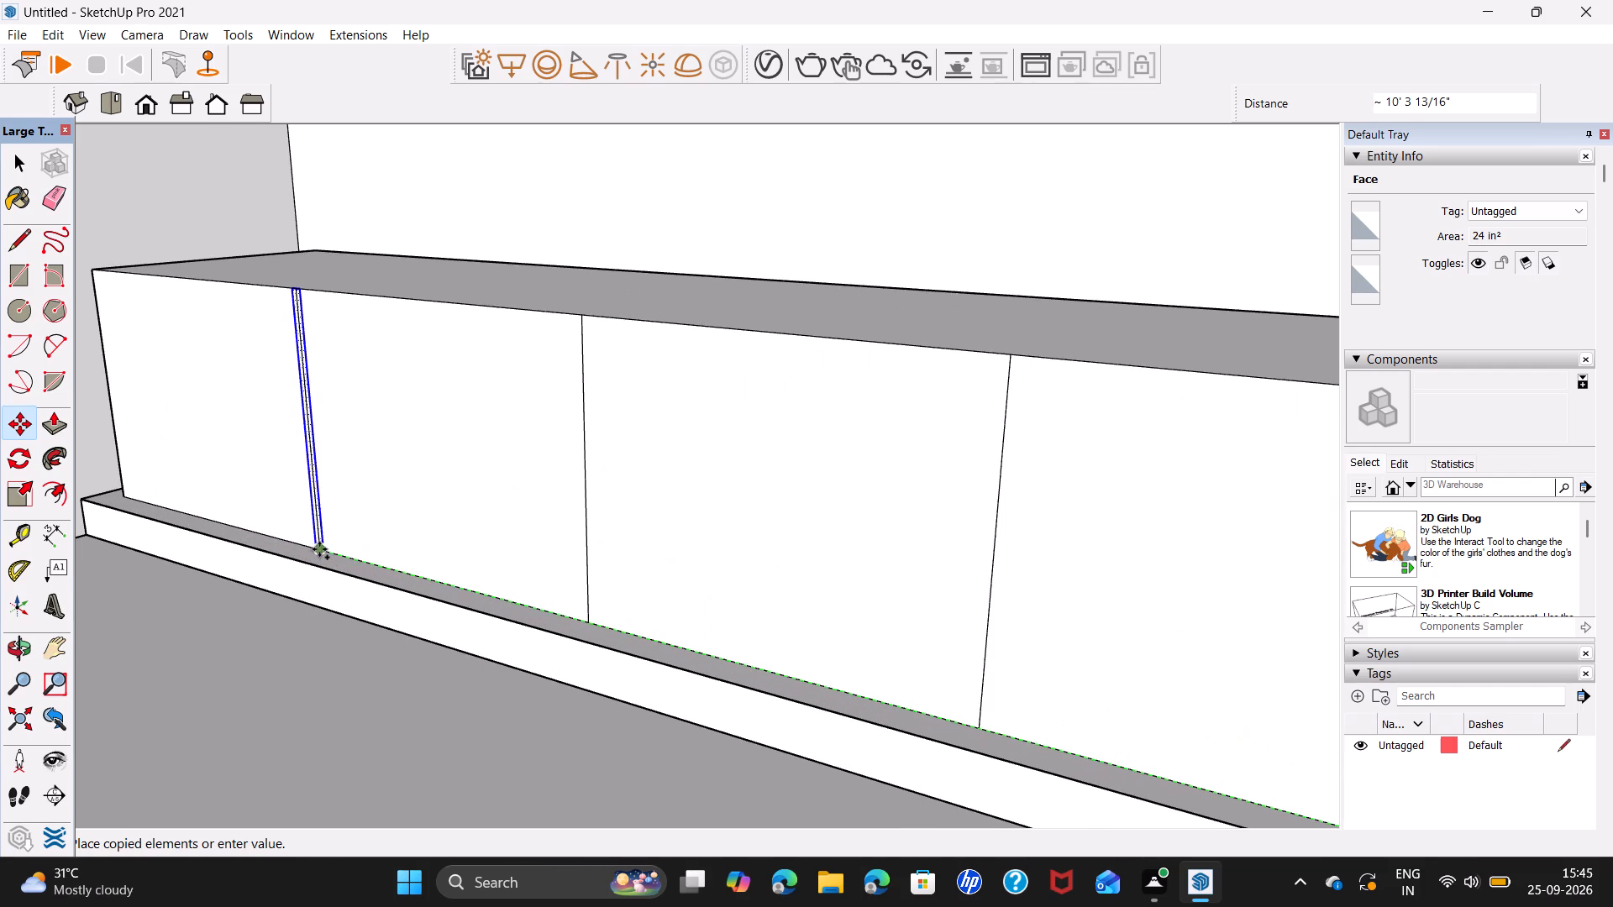
pyautogui.click(319, 546)
pyautogui.press('/')
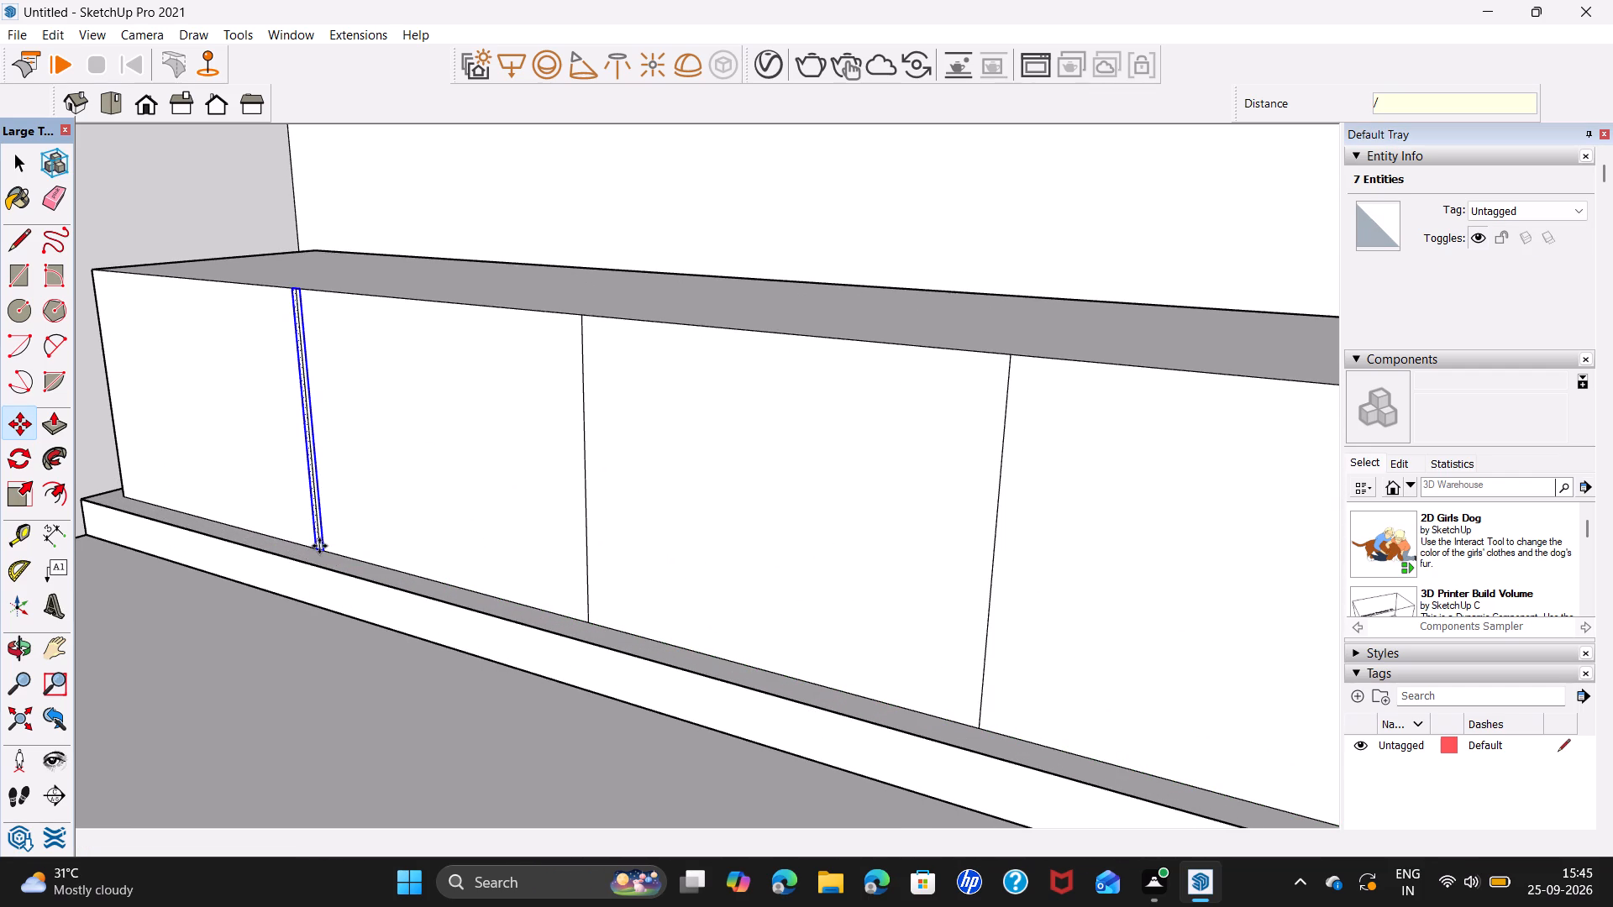
pyautogui.press('4')
pyautogui.press('Return')
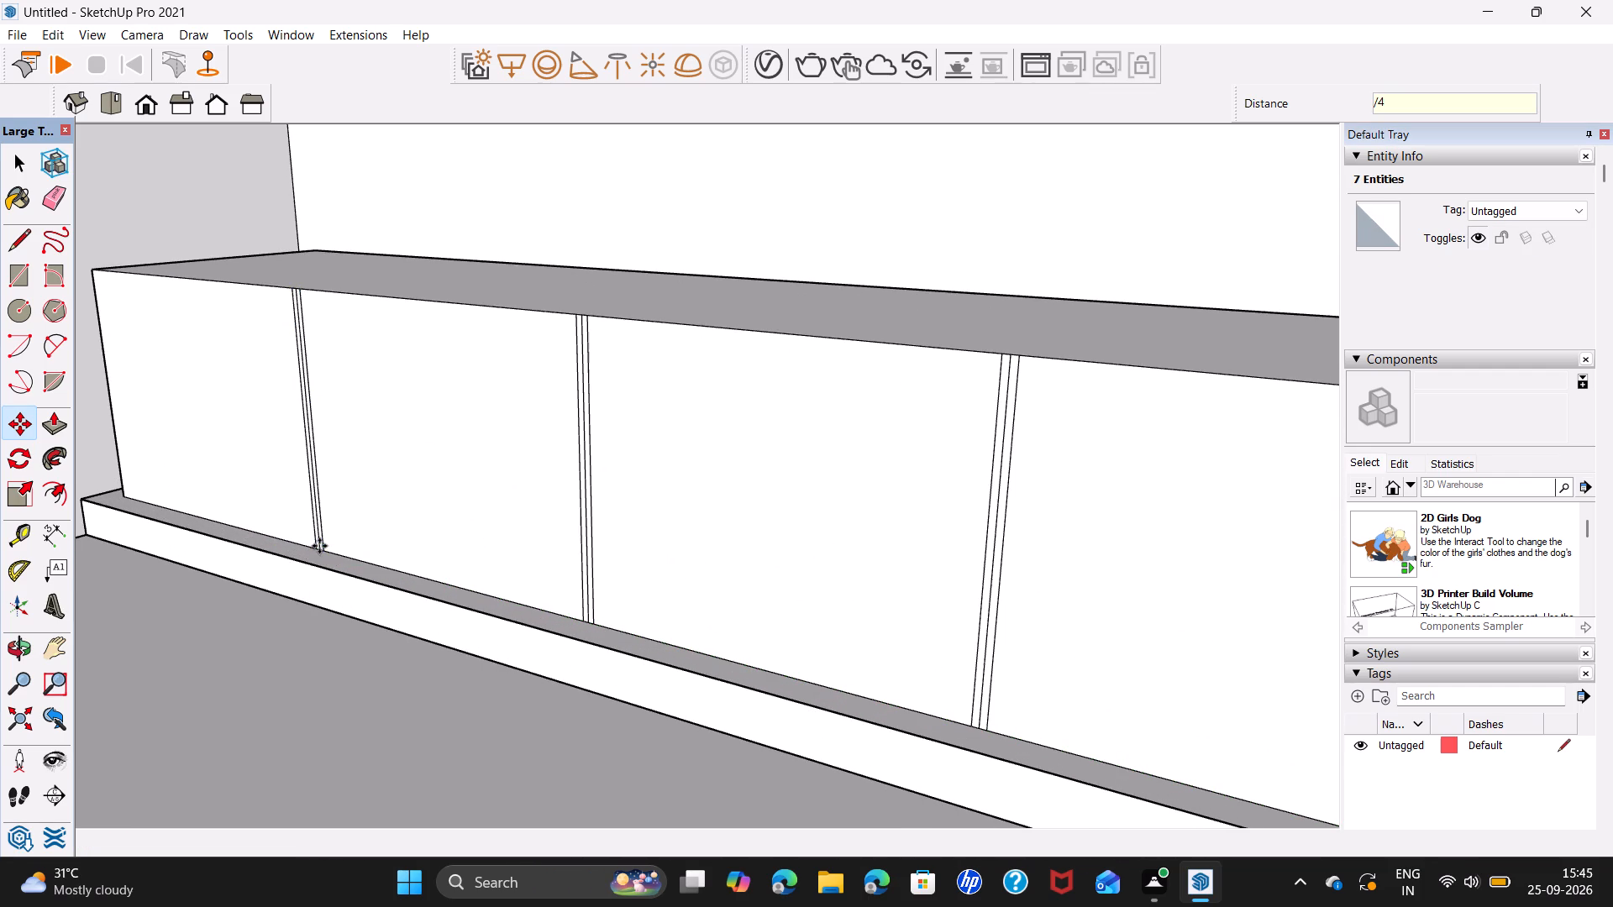
# Delete the original divider edges running through the middle of the four copied strips.
pyautogui.press('space')
pyautogui.click(319, 539)
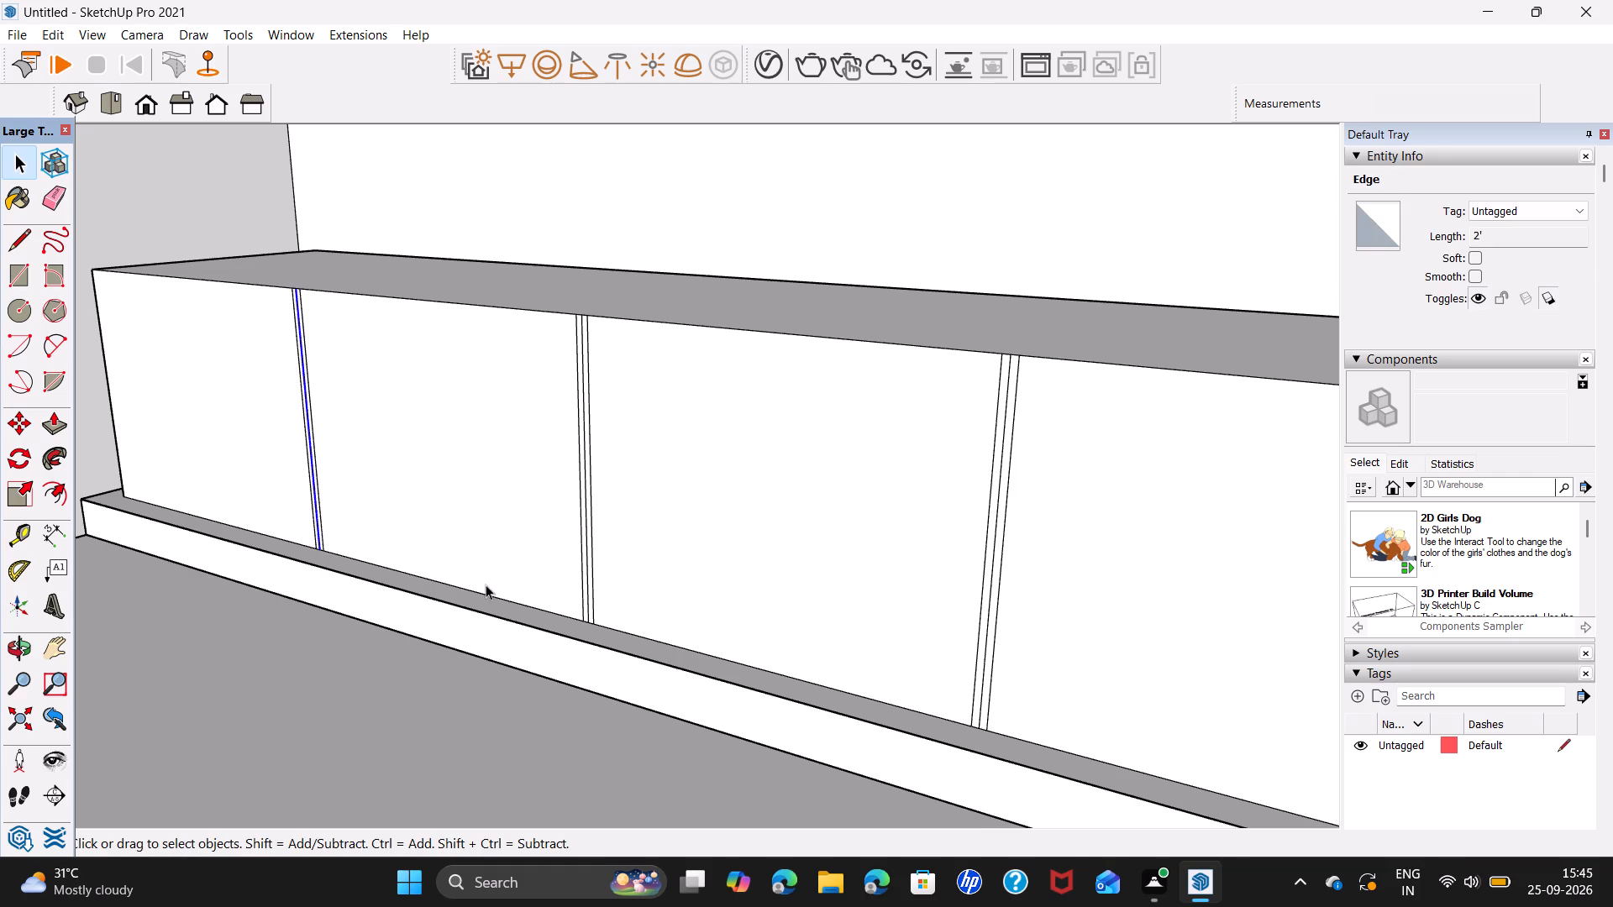
pyautogui.press('Delete')
pyautogui.click(588, 611)
pyautogui.press('Delete')
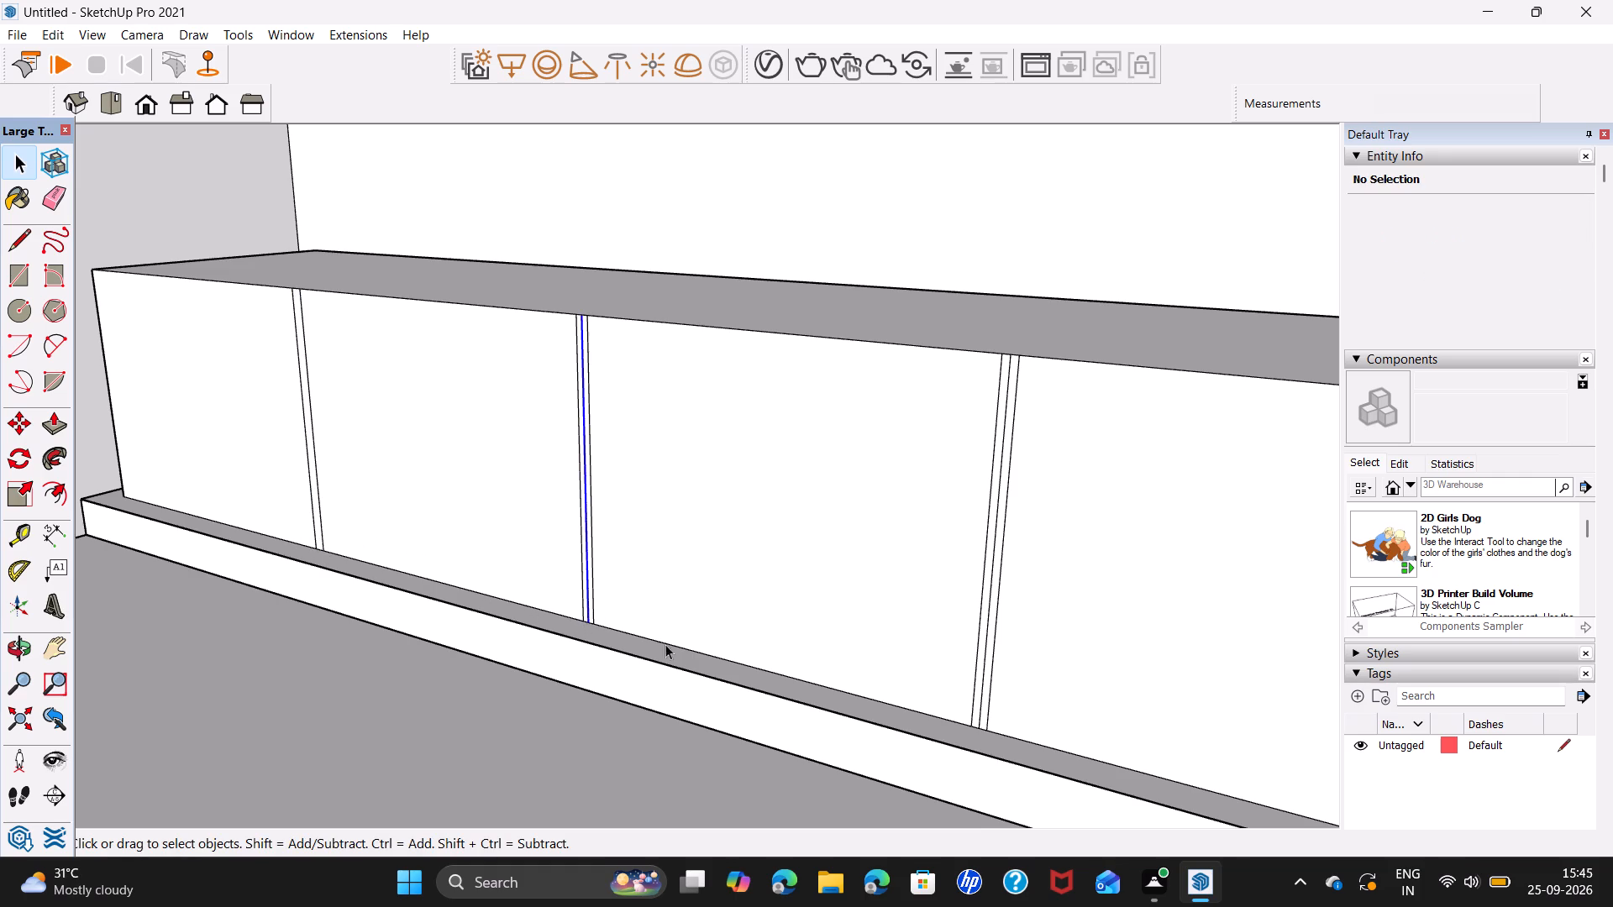
pyautogui.click(983, 689)
pyautogui.press('Delete')
pyautogui.scroll(-6, 1013, 658)
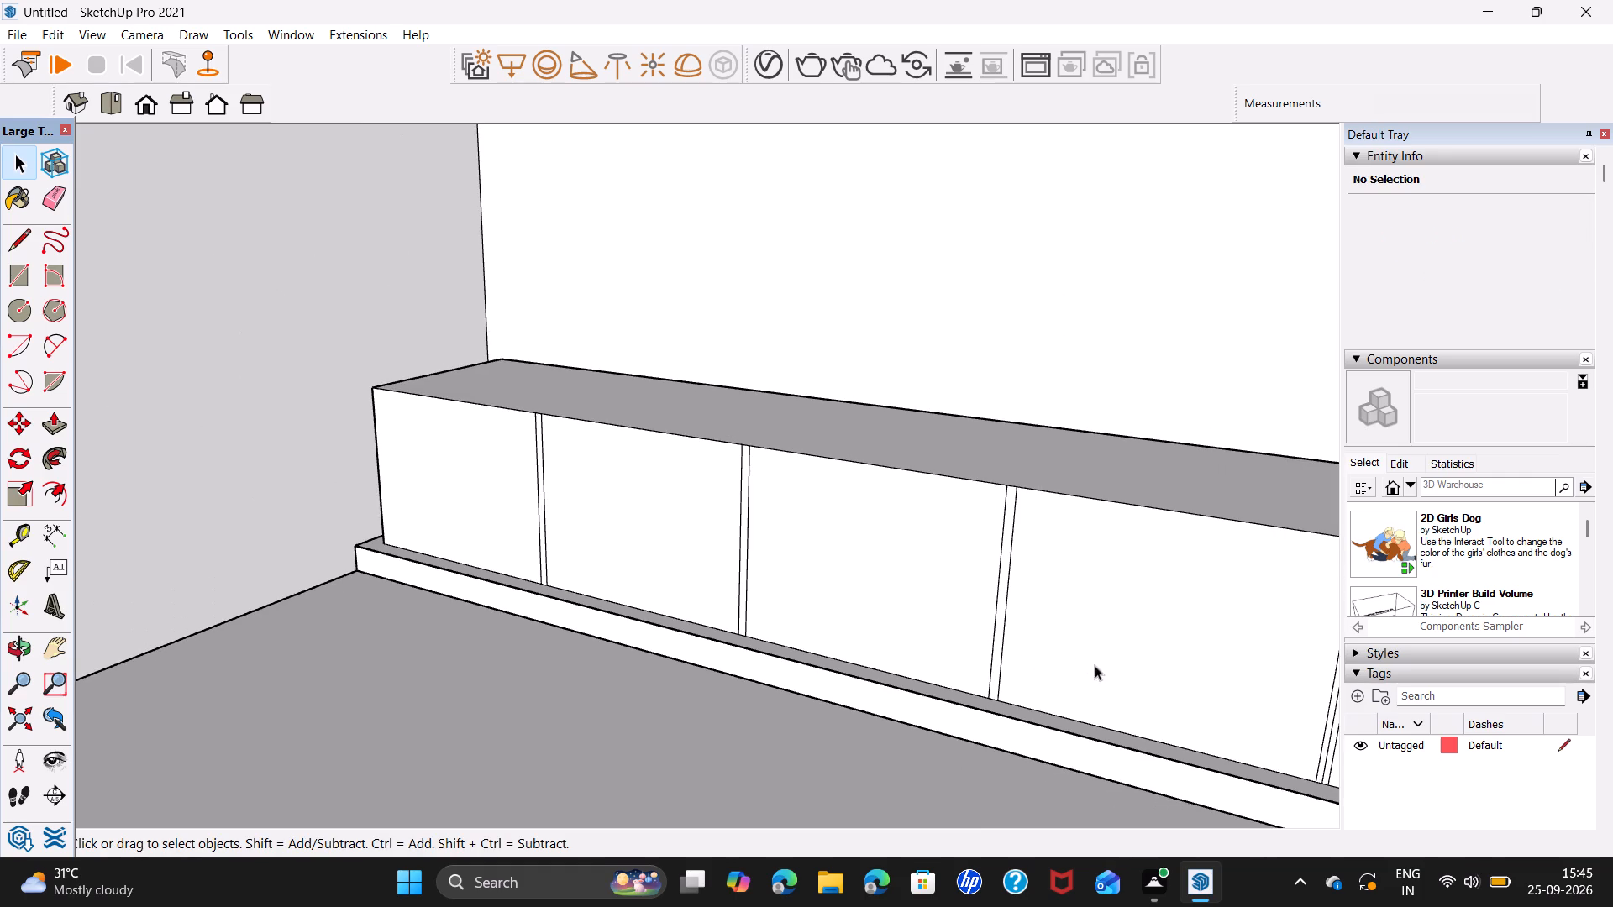
pyautogui.click(1325, 769)
pyautogui.press('Delete')
# Push all five 1" divider strips on the floor cabinet front inward 0.5" to form grooves.
pyautogui.scroll(-2, 951, 679)
pyautogui.moveTo(985, 690); pyautogui.dragTo(179, 488, button='middle')
pyautogui.press('p')
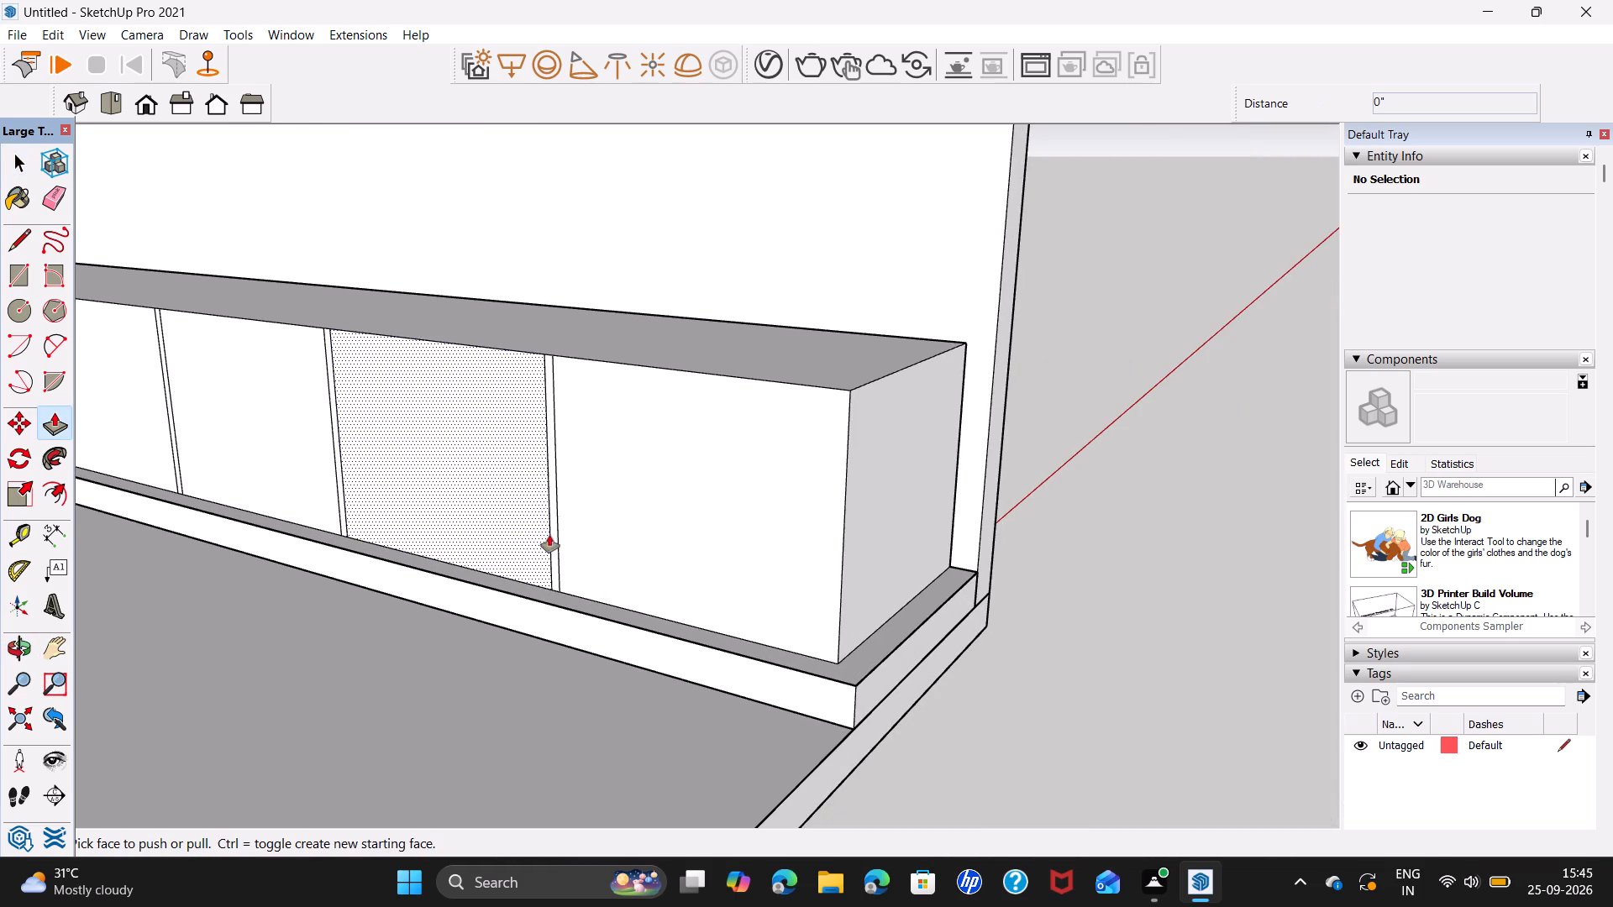
pyautogui.click(556, 537)
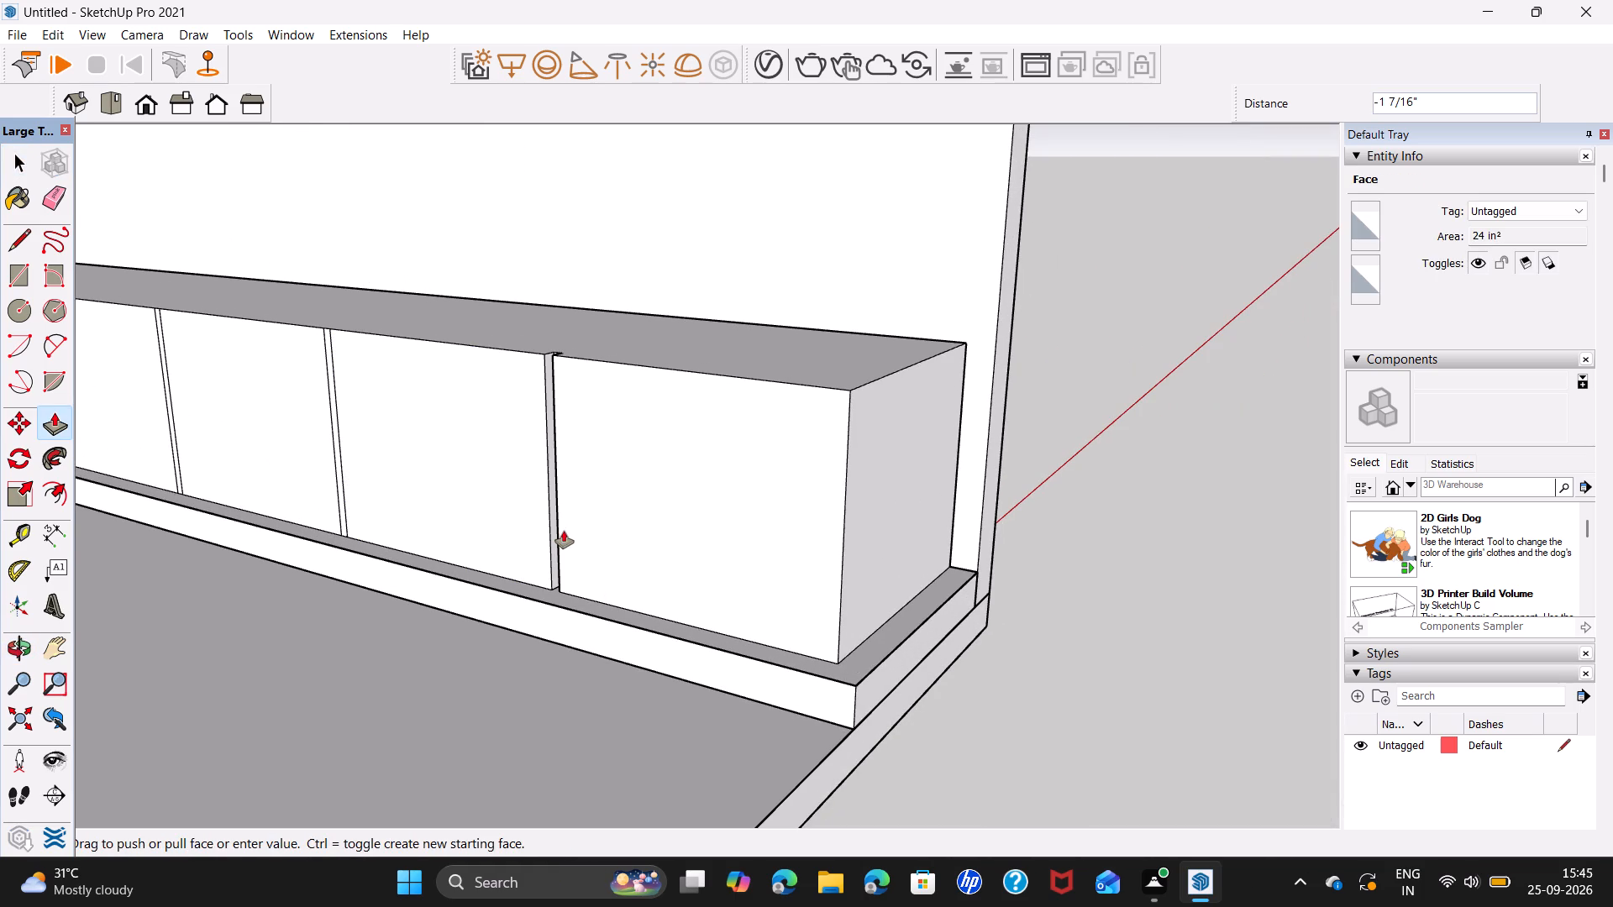
pyautogui.write('0.')
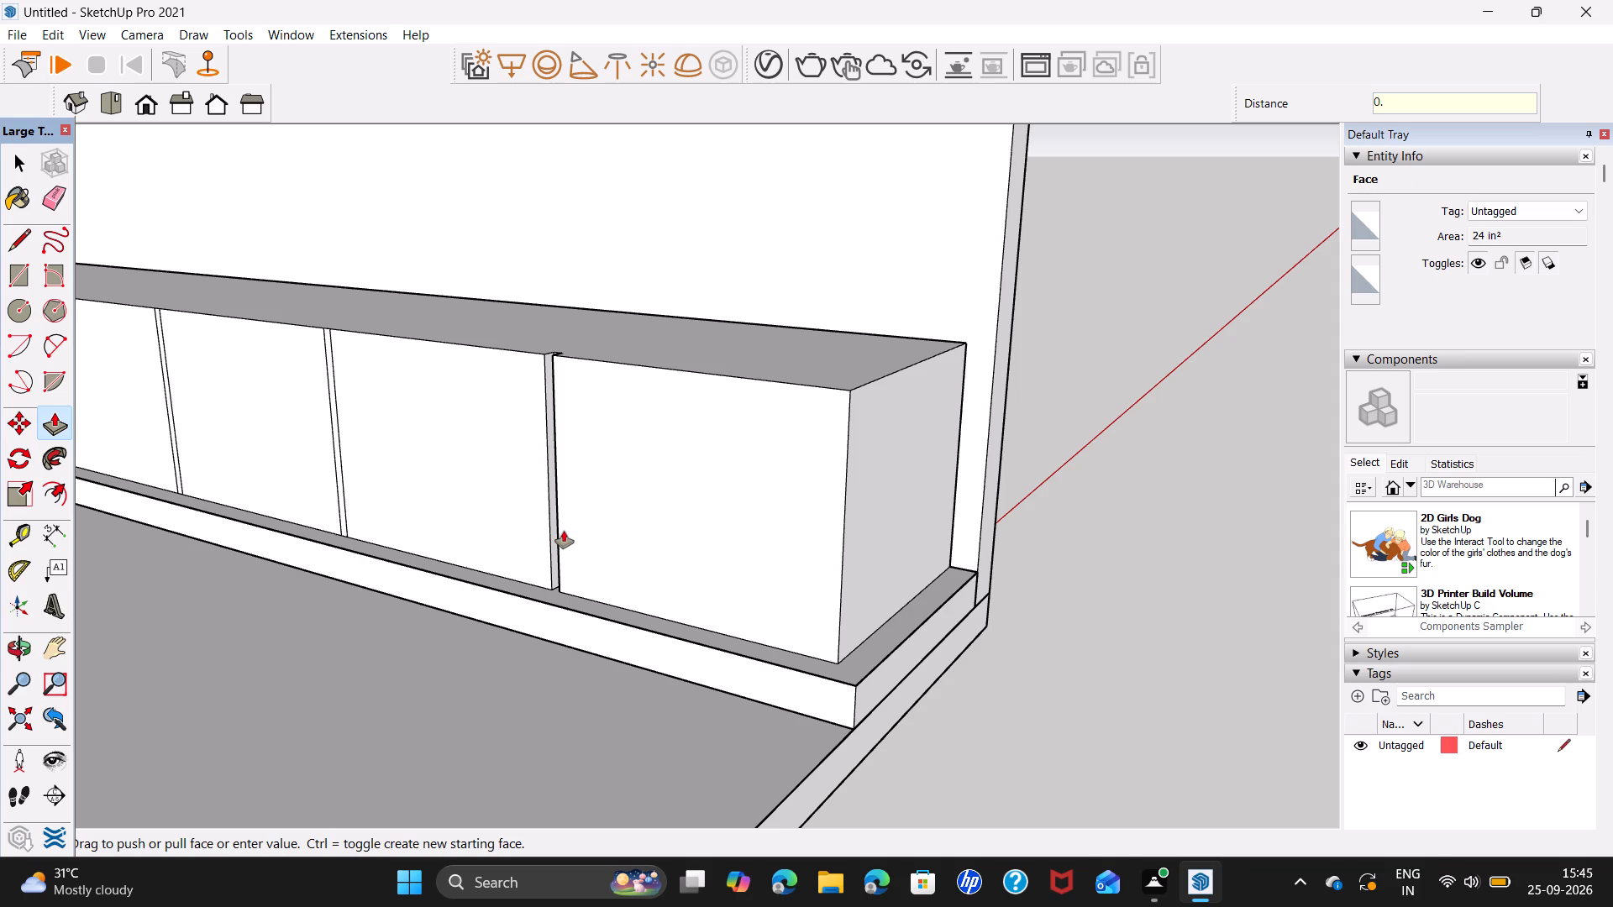
pyautogui.press('5')
pyautogui.press('Return')
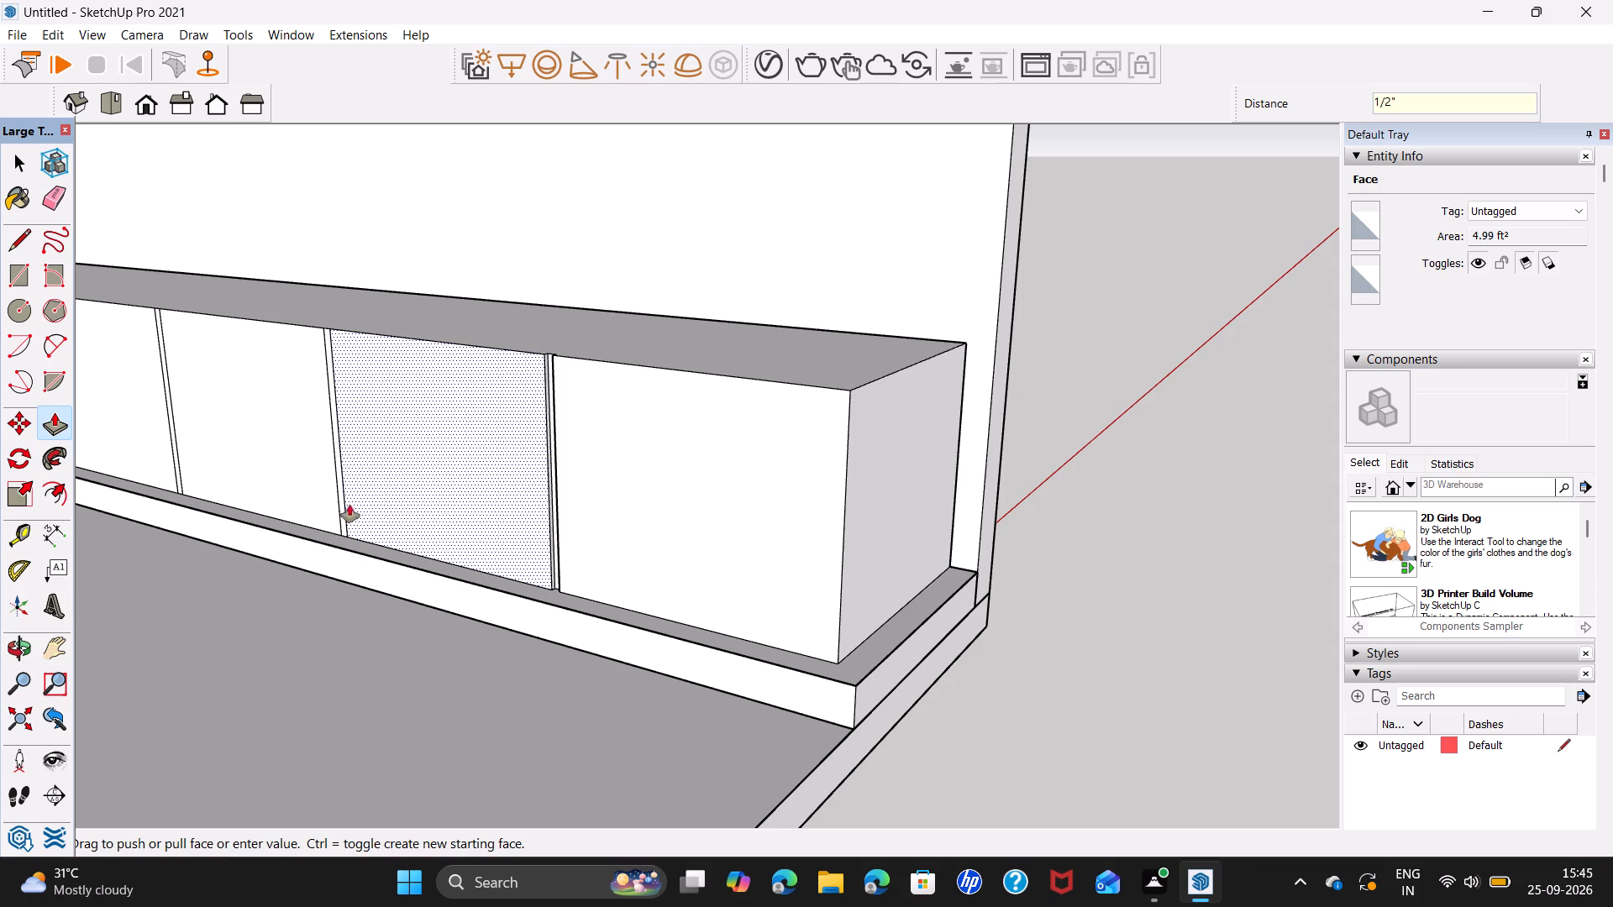
pyautogui.doubleClick(343, 506)
pyautogui.moveTo(343, 506); pyautogui.dragTo(383, 537, button='middle')
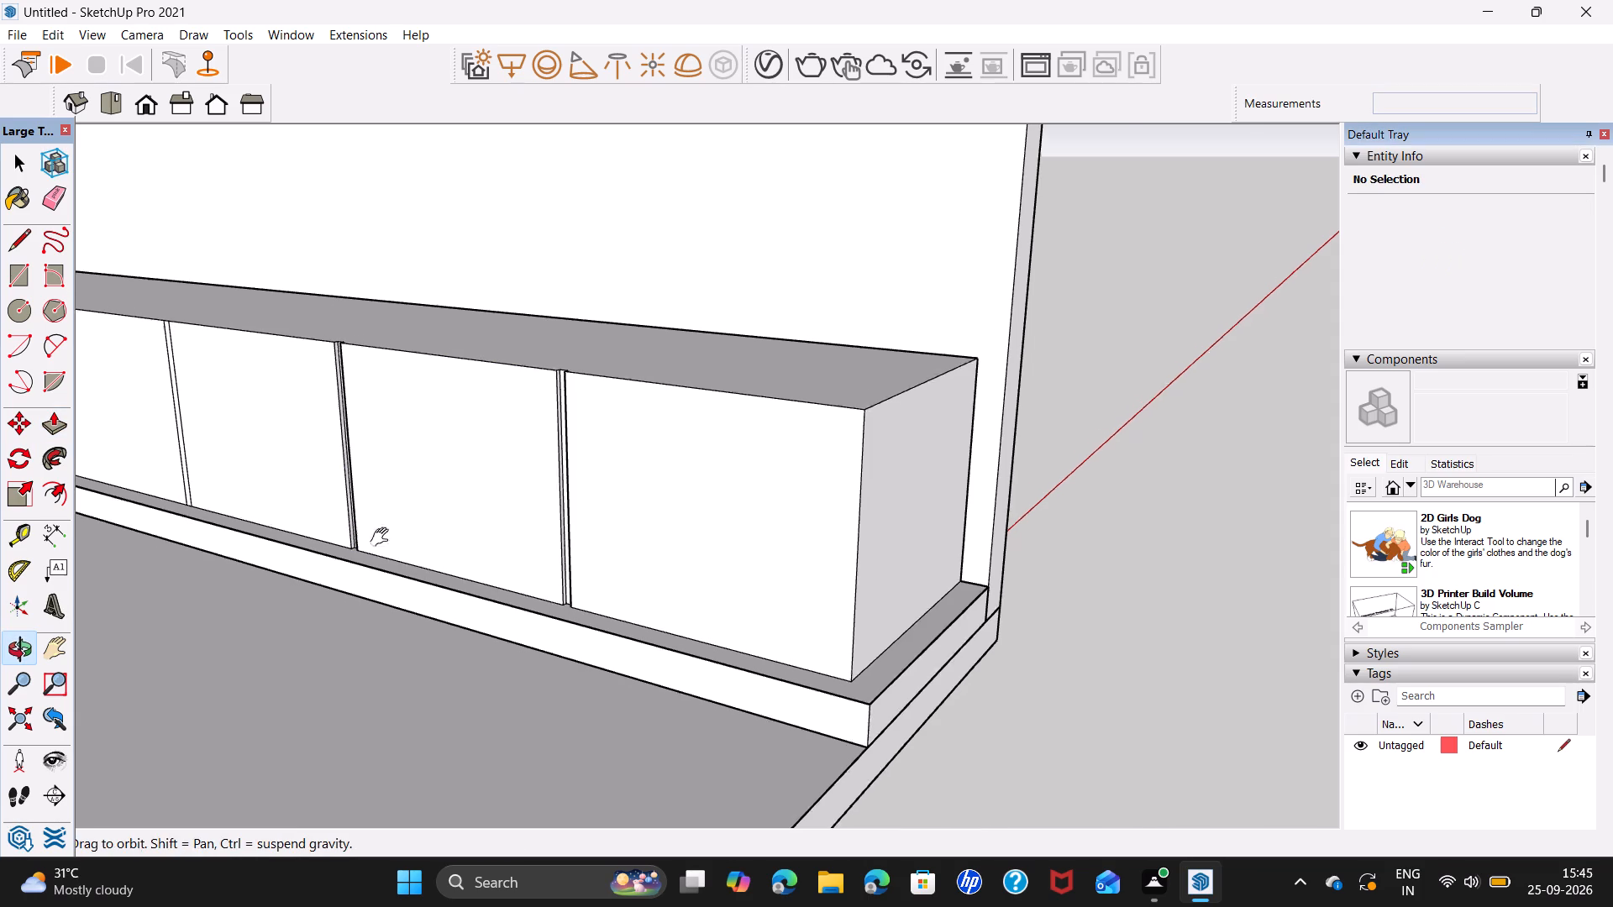
pyautogui.moveTo(383, 537); pyautogui.dragTo(828, 812, button='middle')
pyautogui.doubleClick(607, 726)
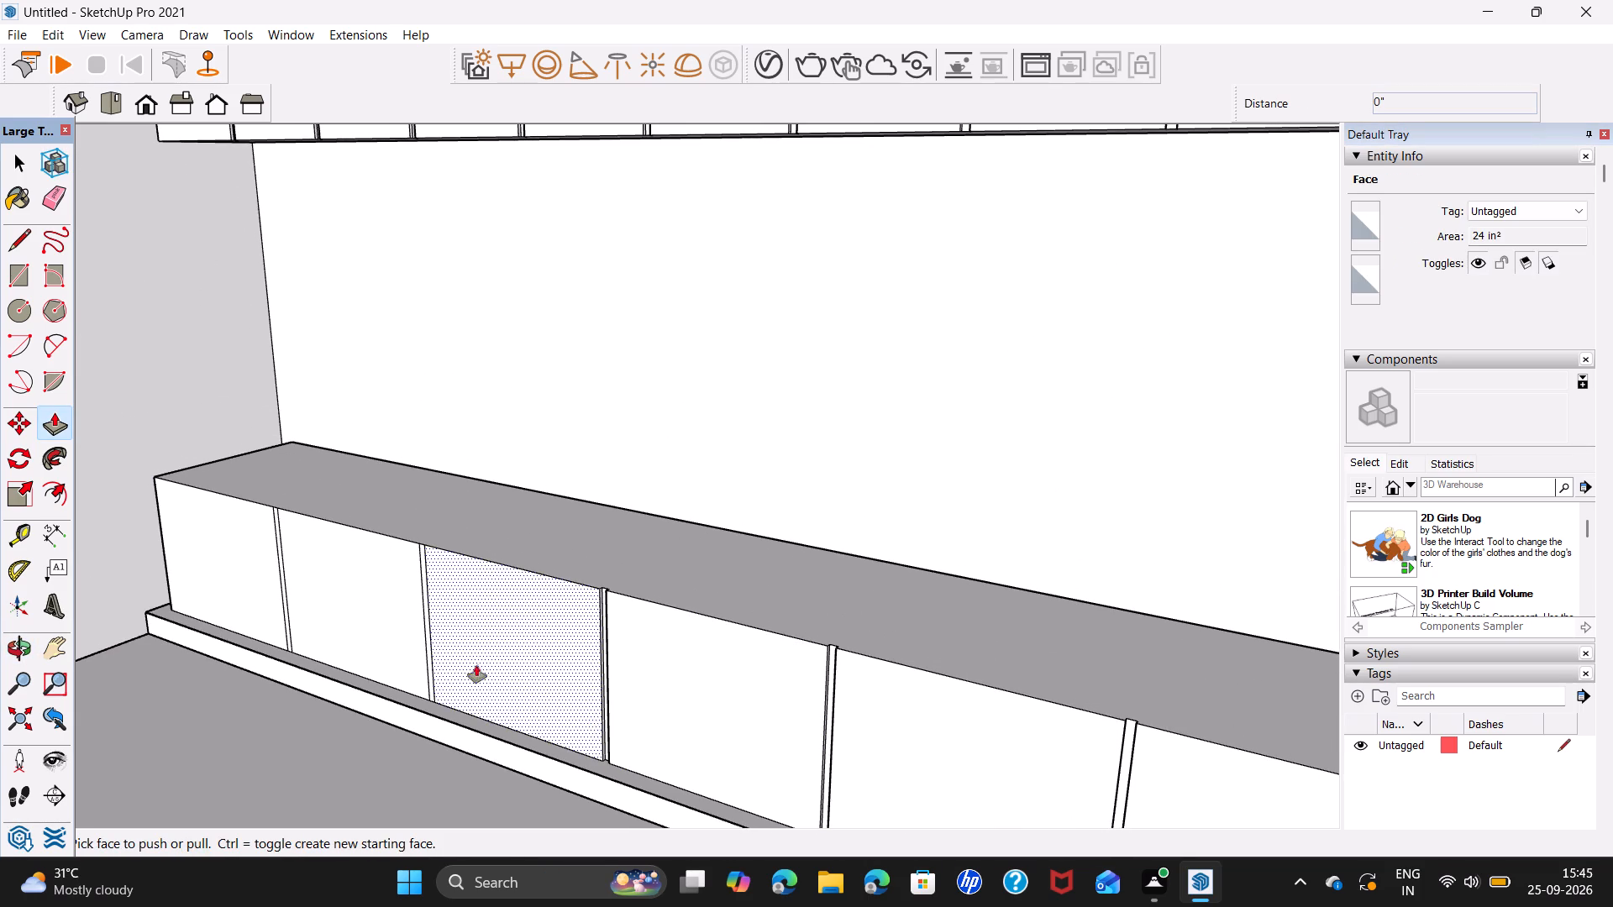
pyautogui.doubleClick(432, 665)
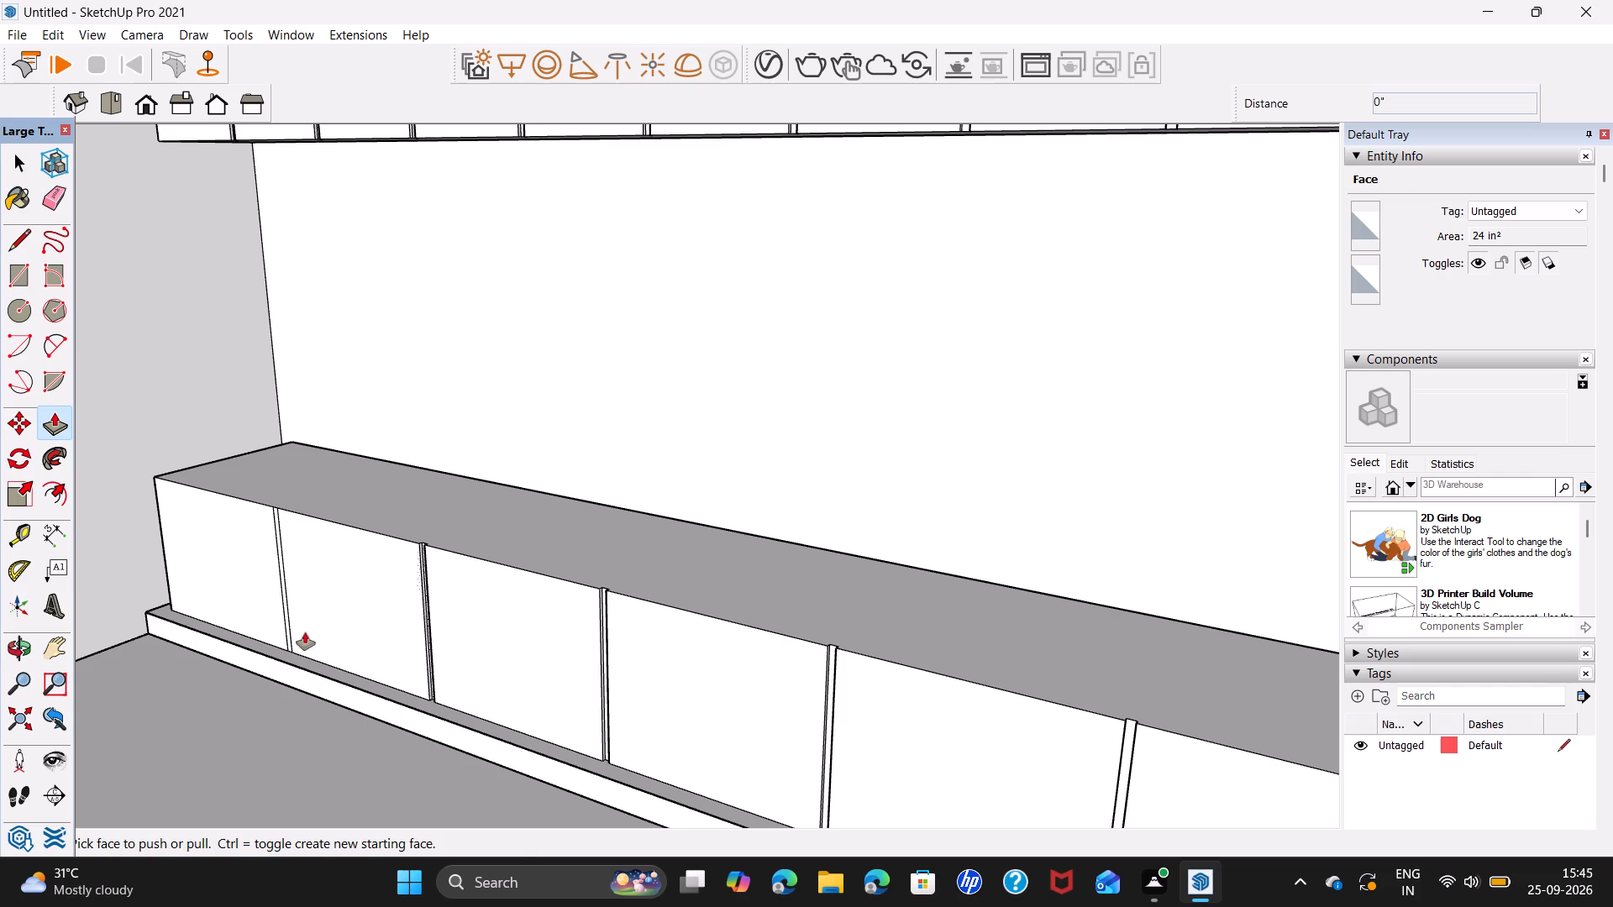
pyautogui.doubleClick(288, 619)
pyautogui.press('space')
# Draw a rectangle about 15' 6 3/4" by 2' 1 11/16" on the adjoining wall, from the upper cupboards' end to the opposite side wall.
pyautogui.scroll(-9, 683, 630)
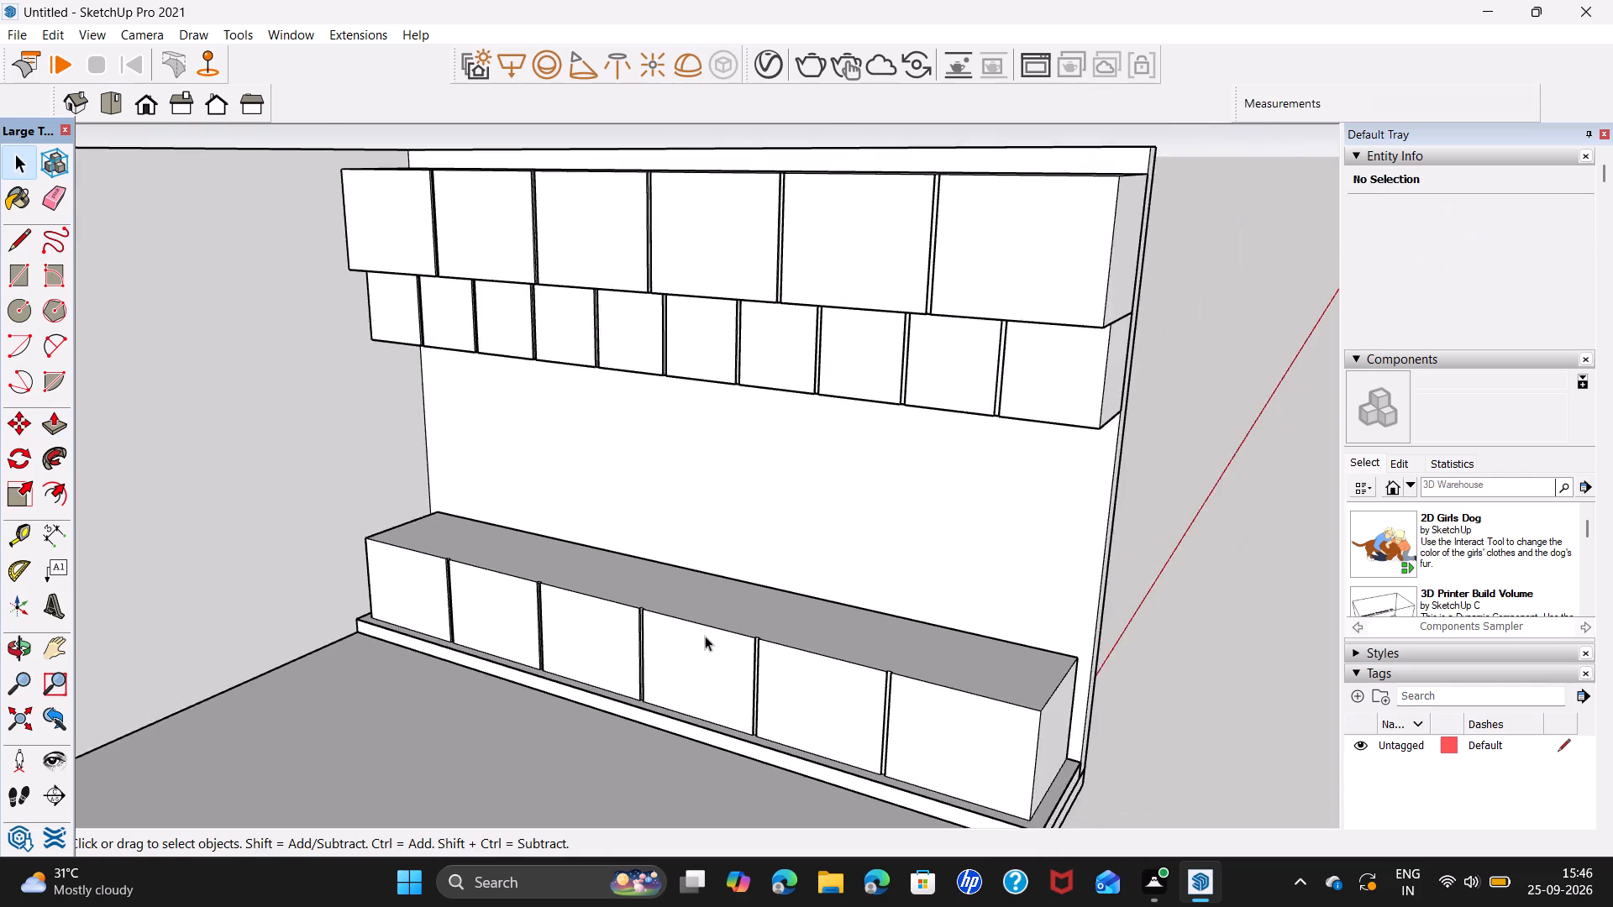
pyautogui.scroll(-2, 705, 636)
pyautogui.moveTo(785, 700); pyautogui.dragTo(618, 624, button='middle')
pyautogui.scroll(1, 665, 636)
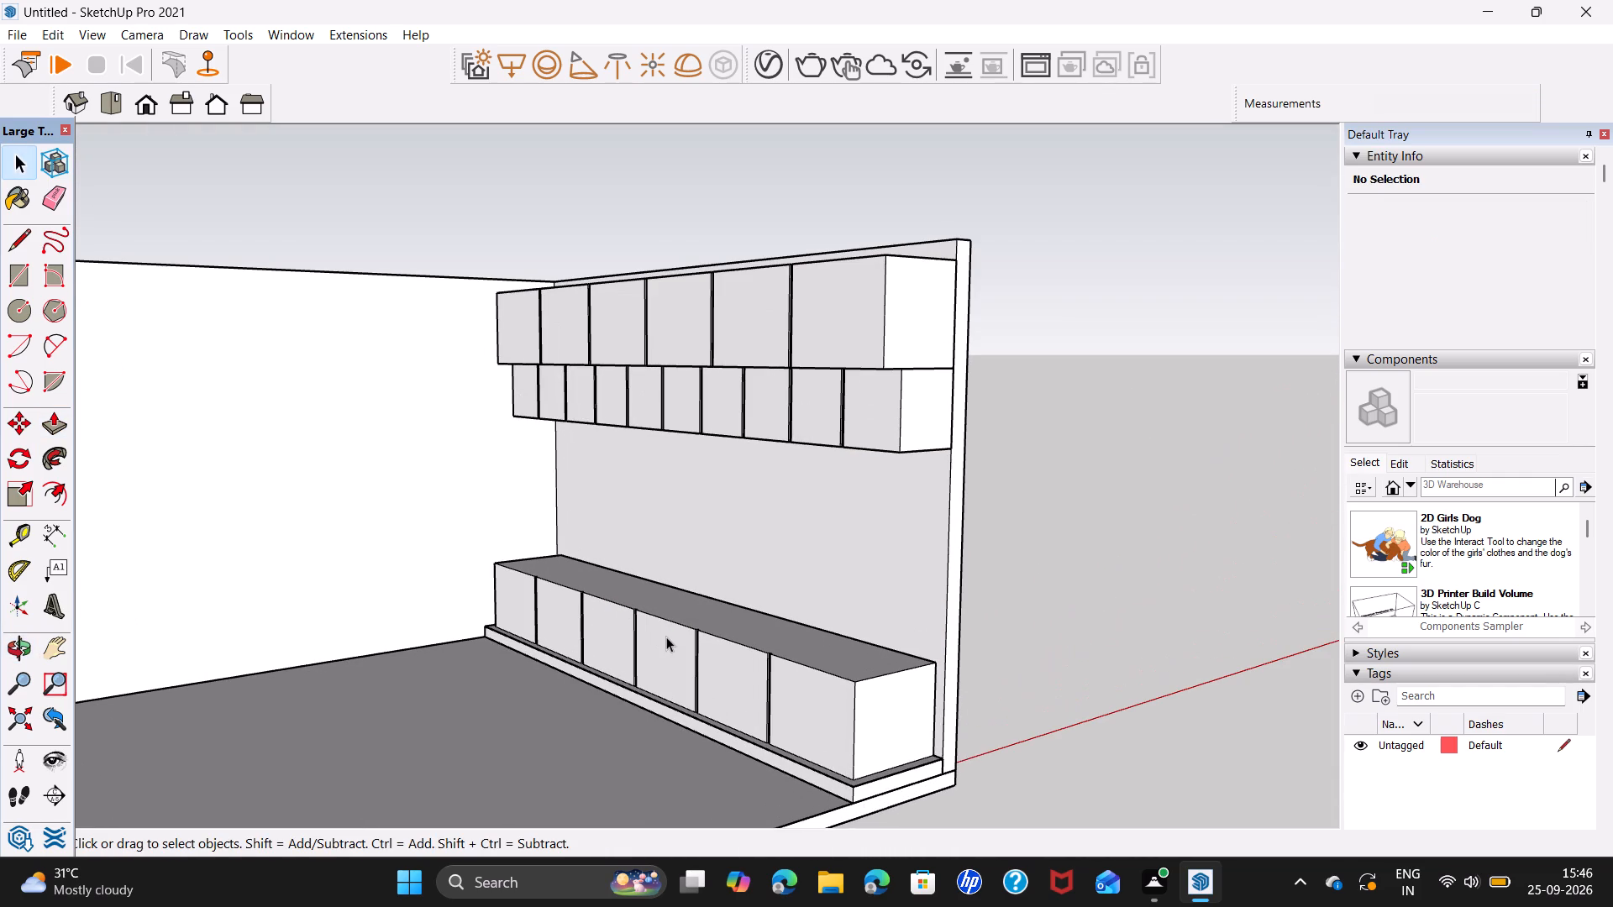
pyautogui.scroll(1, 728, 646)
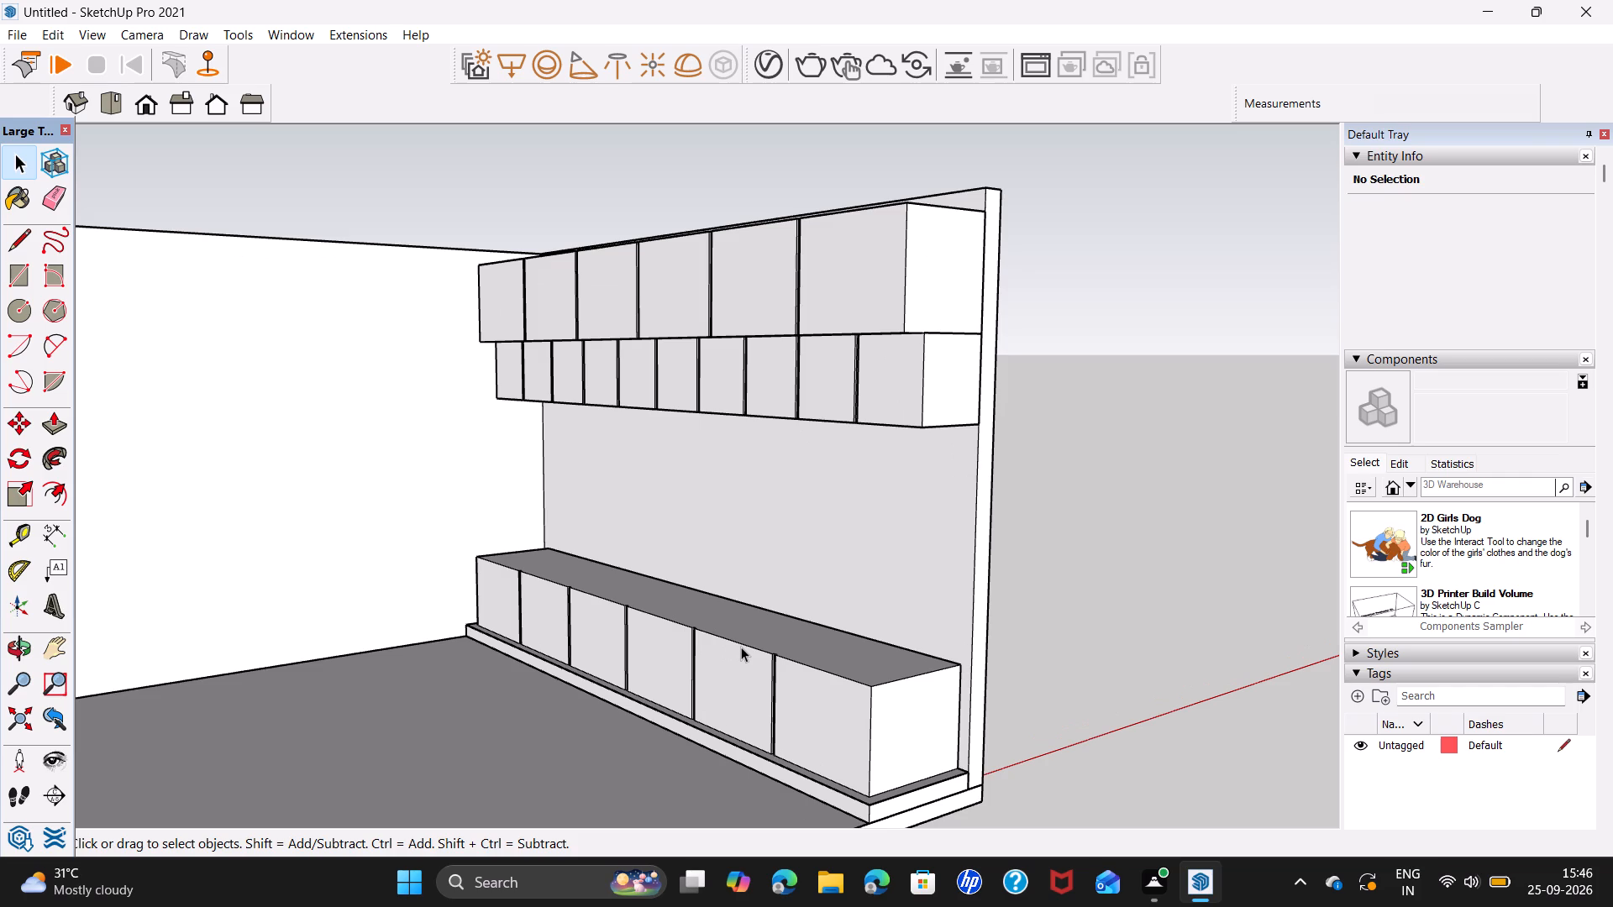
pyautogui.scroll(1, 814, 614)
pyautogui.moveTo(816, 614); pyautogui.dragTo(596, 682, button='middle')
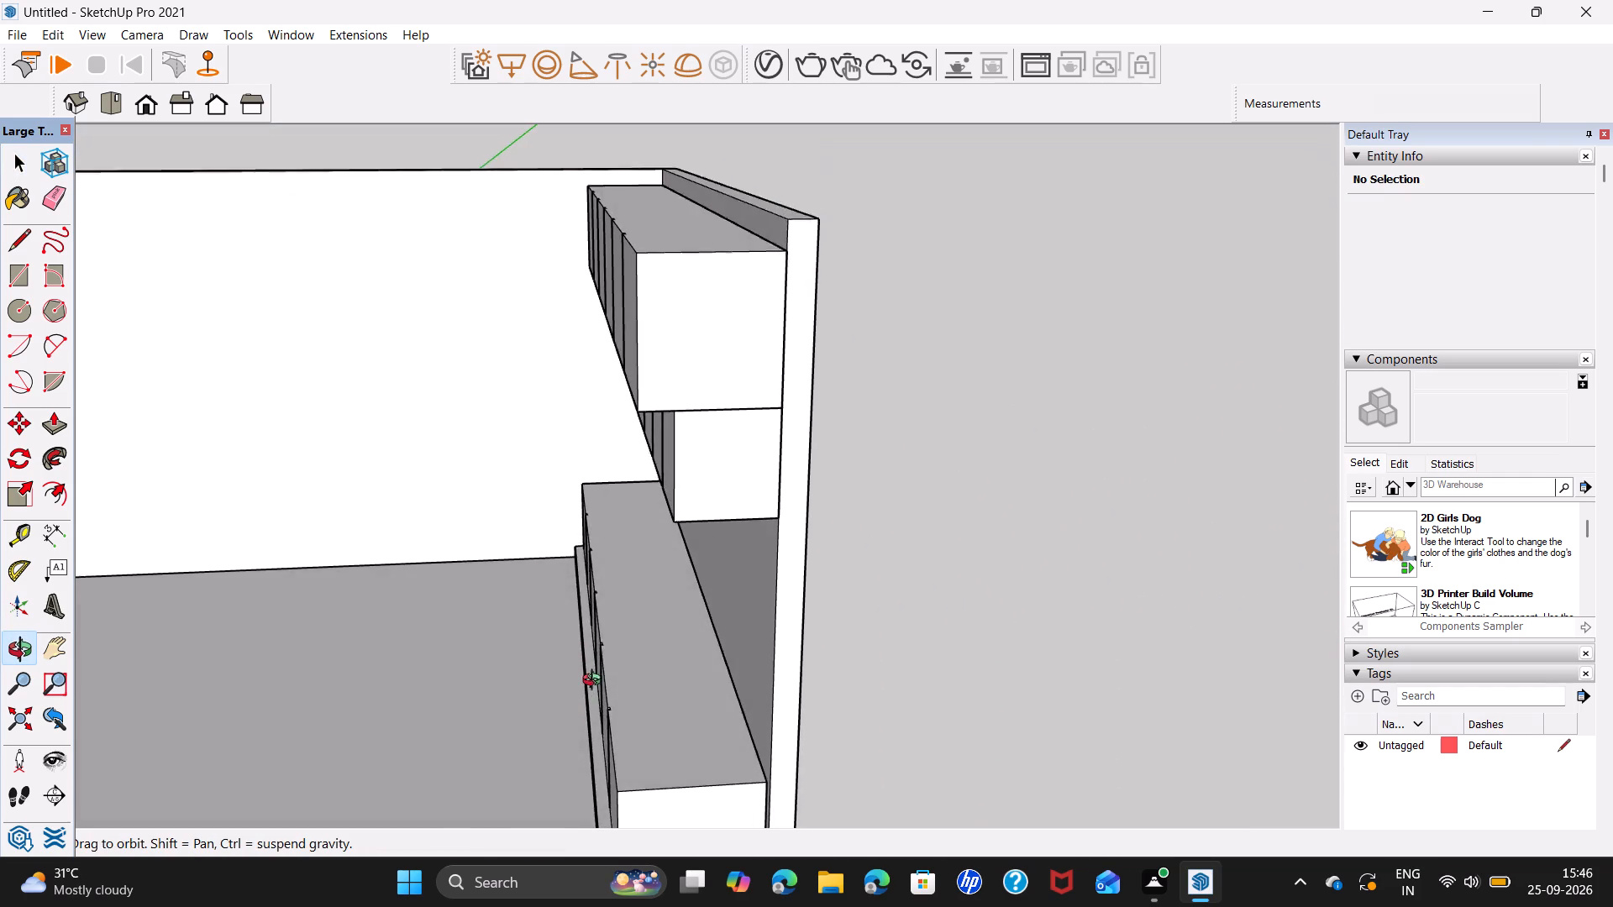
pyautogui.moveTo(596, 682); pyautogui.dragTo(730, 652, button='middle')
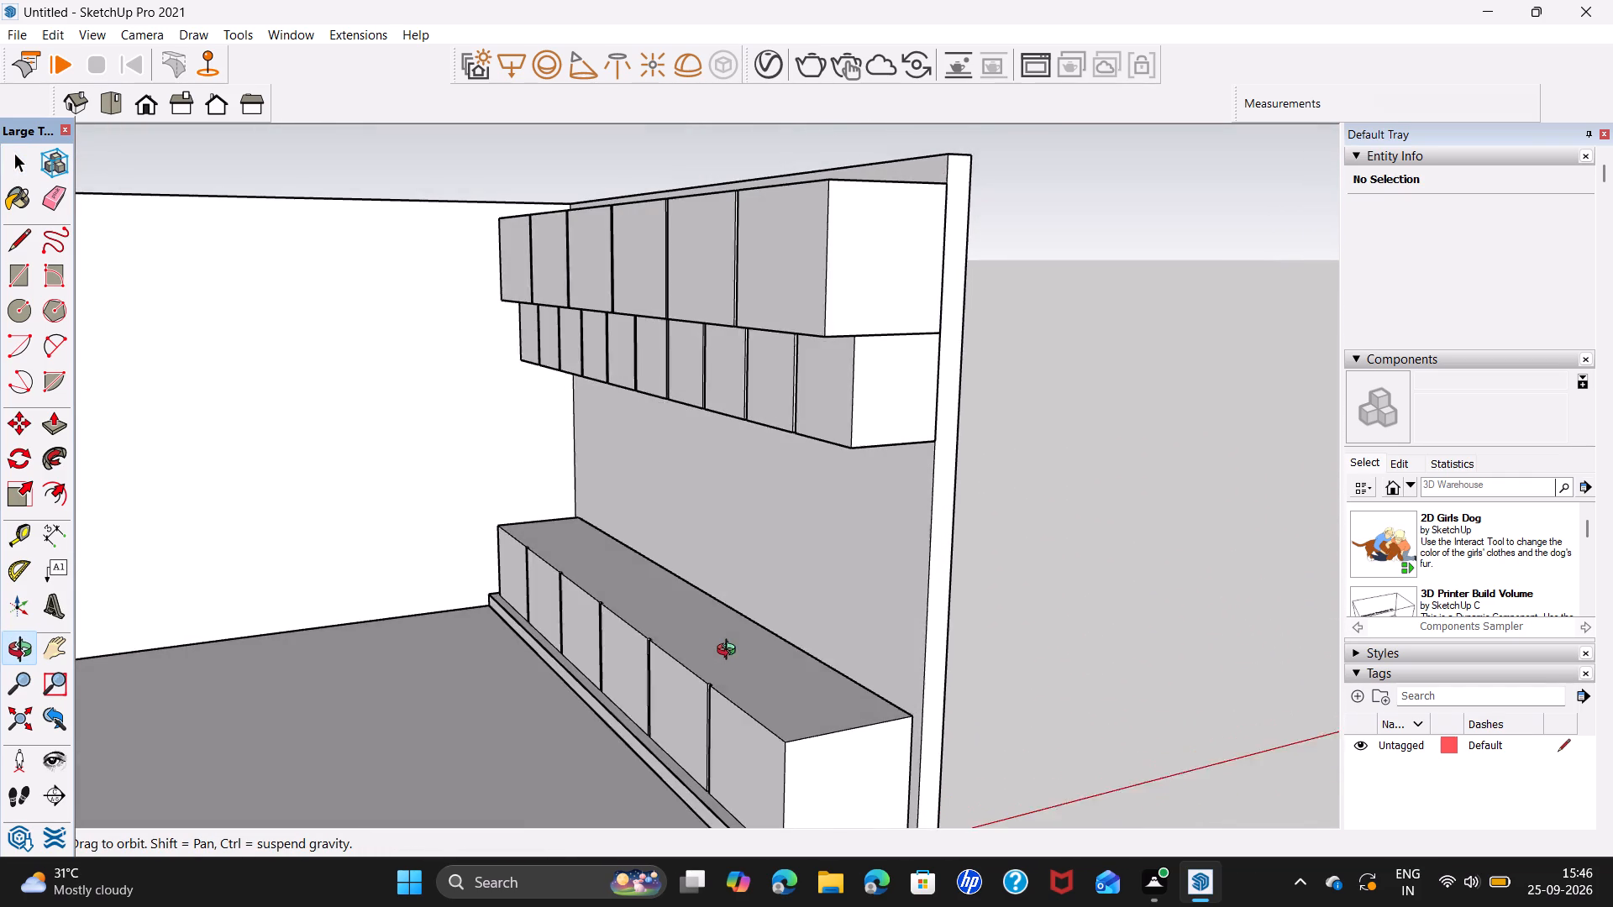
pyautogui.moveTo(730, 652); pyautogui.dragTo(711, 653, button='middle')
pyautogui.moveTo(391, 532); pyautogui.dragTo(457, 532, button='middle')
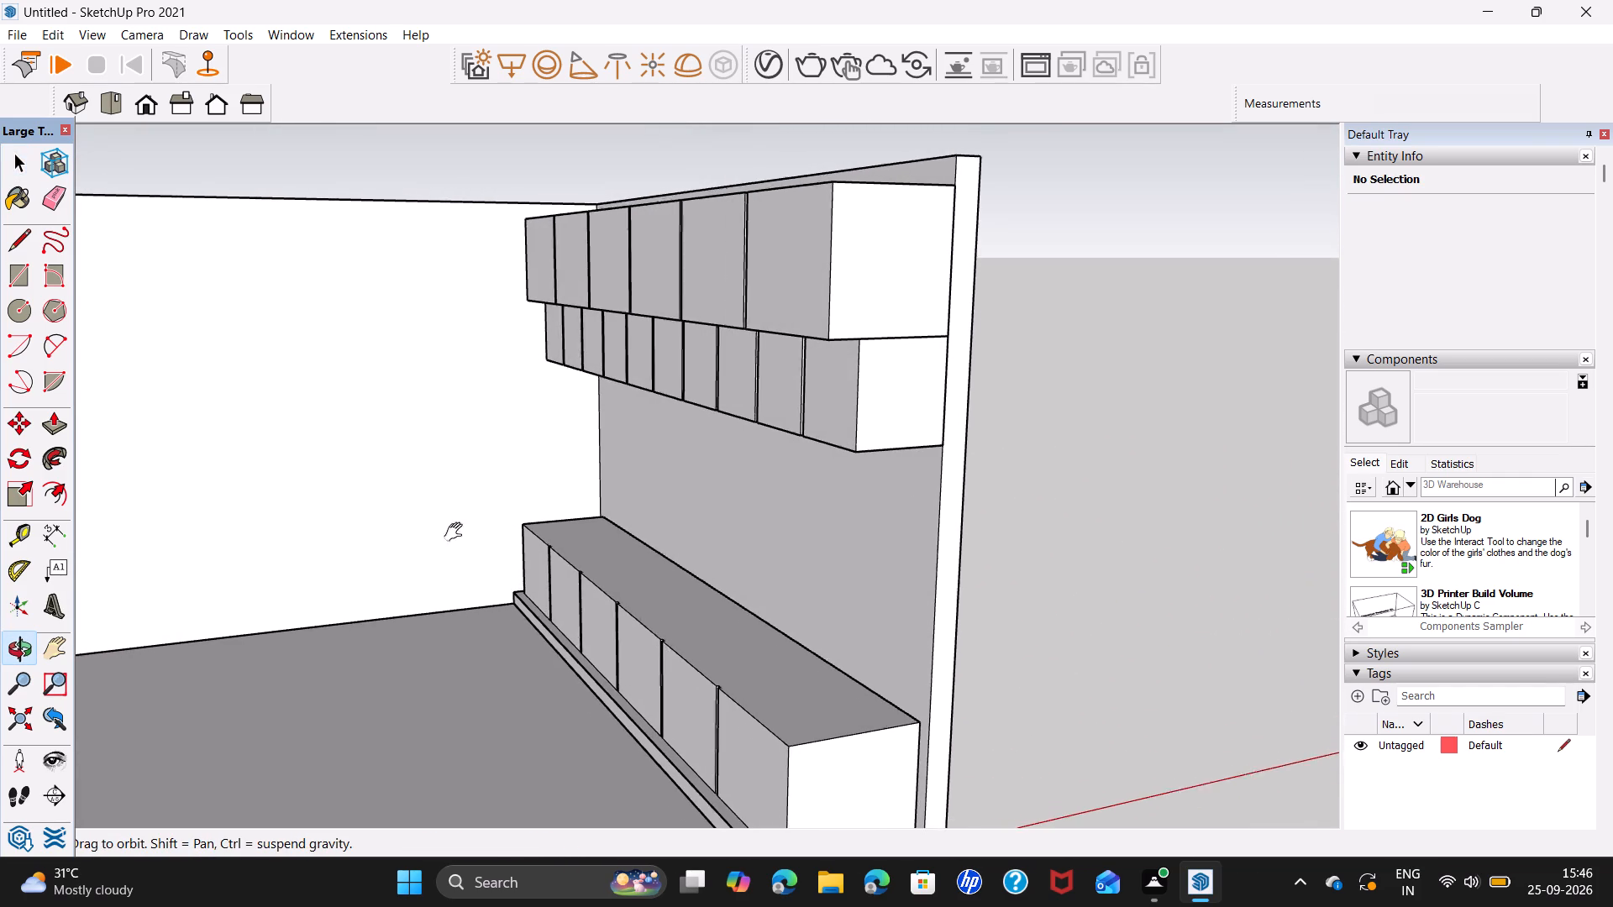
pyautogui.moveTo(457, 532); pyautogui.dragTo(820, 532, button='middle')
pyautogui.moveTo(941, 566); pyautogui.dragTo(850, 563, button='middle')
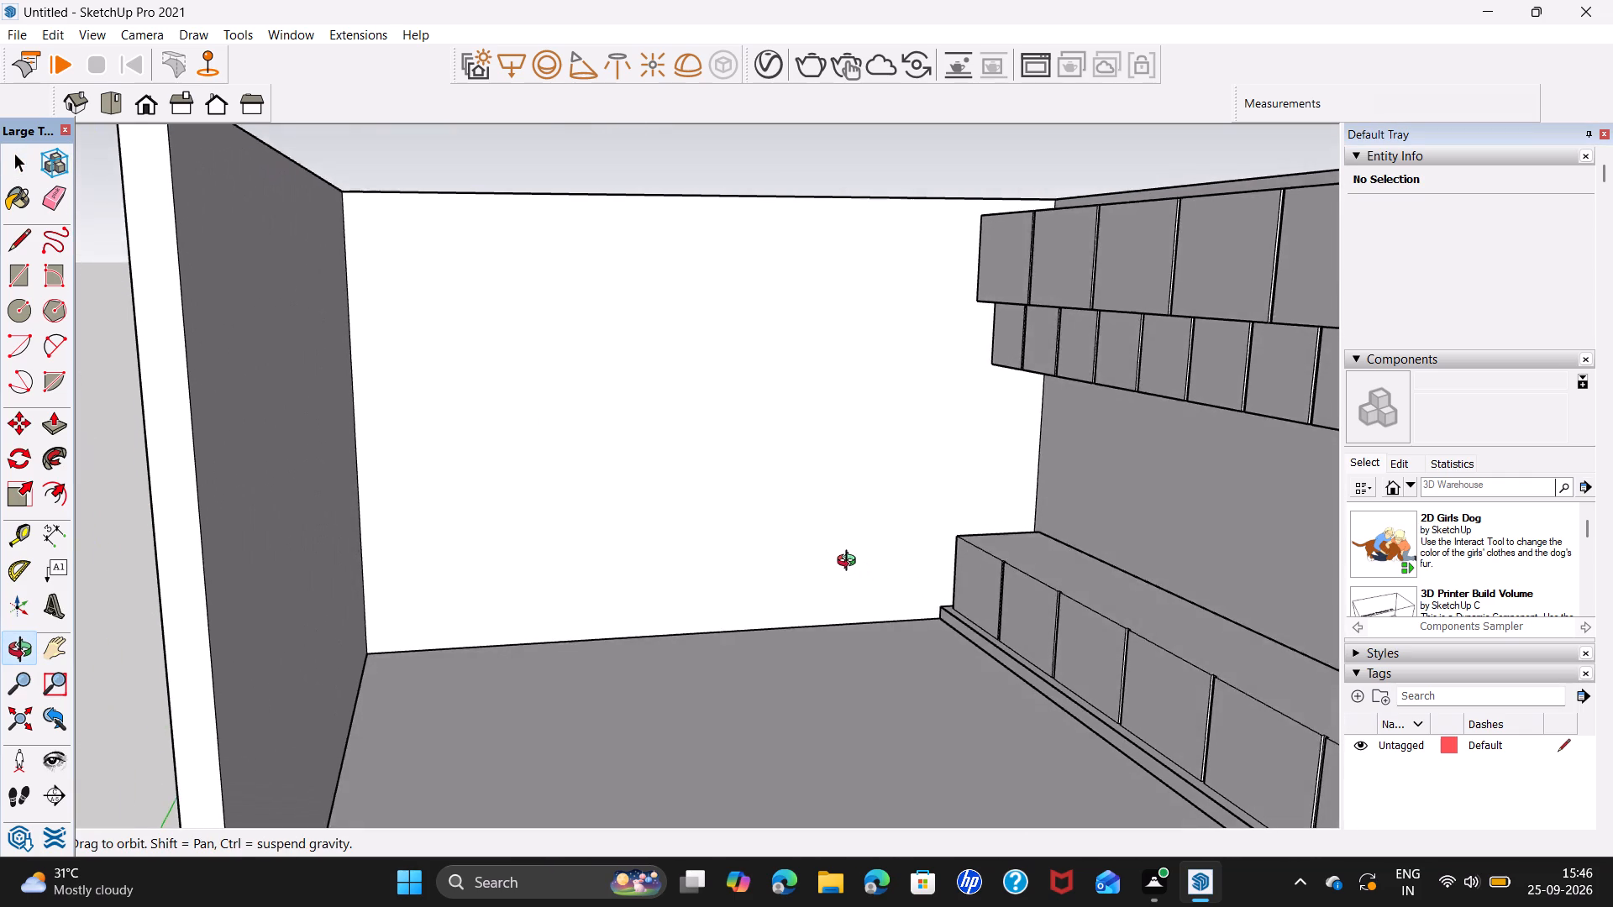
pyautogui.moveTo(850, 563); pyautogui.dragTo(815, 523, button='middle')
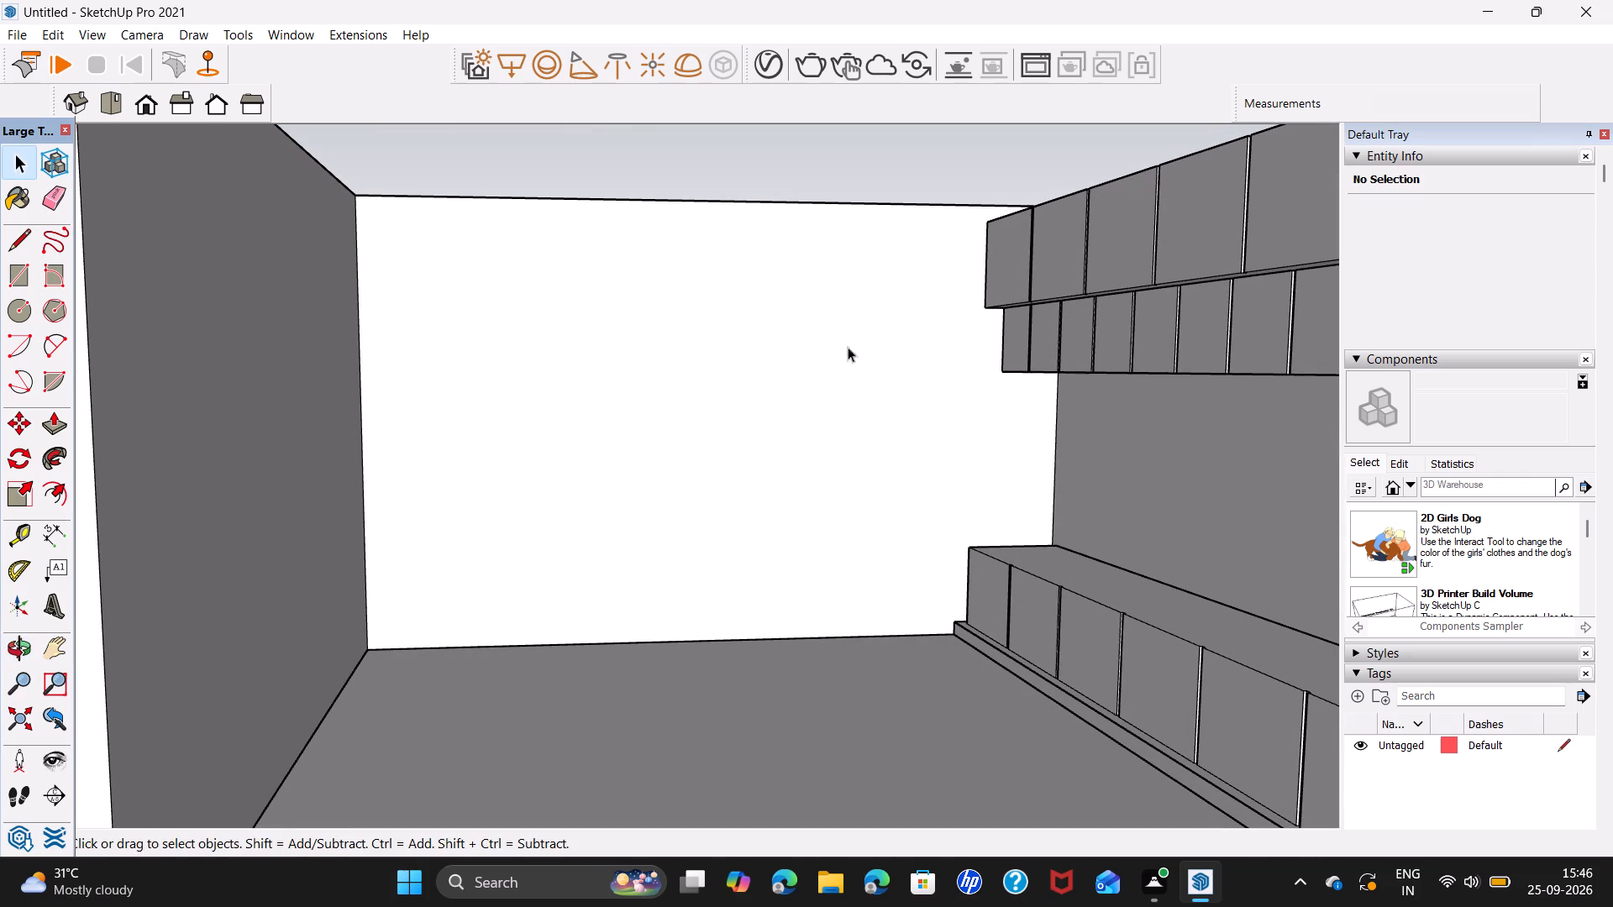
pyautogui.moveTo(923, 375); pyautogui.dragTo(854, 380, button='middle')
pyautogui.press('r')
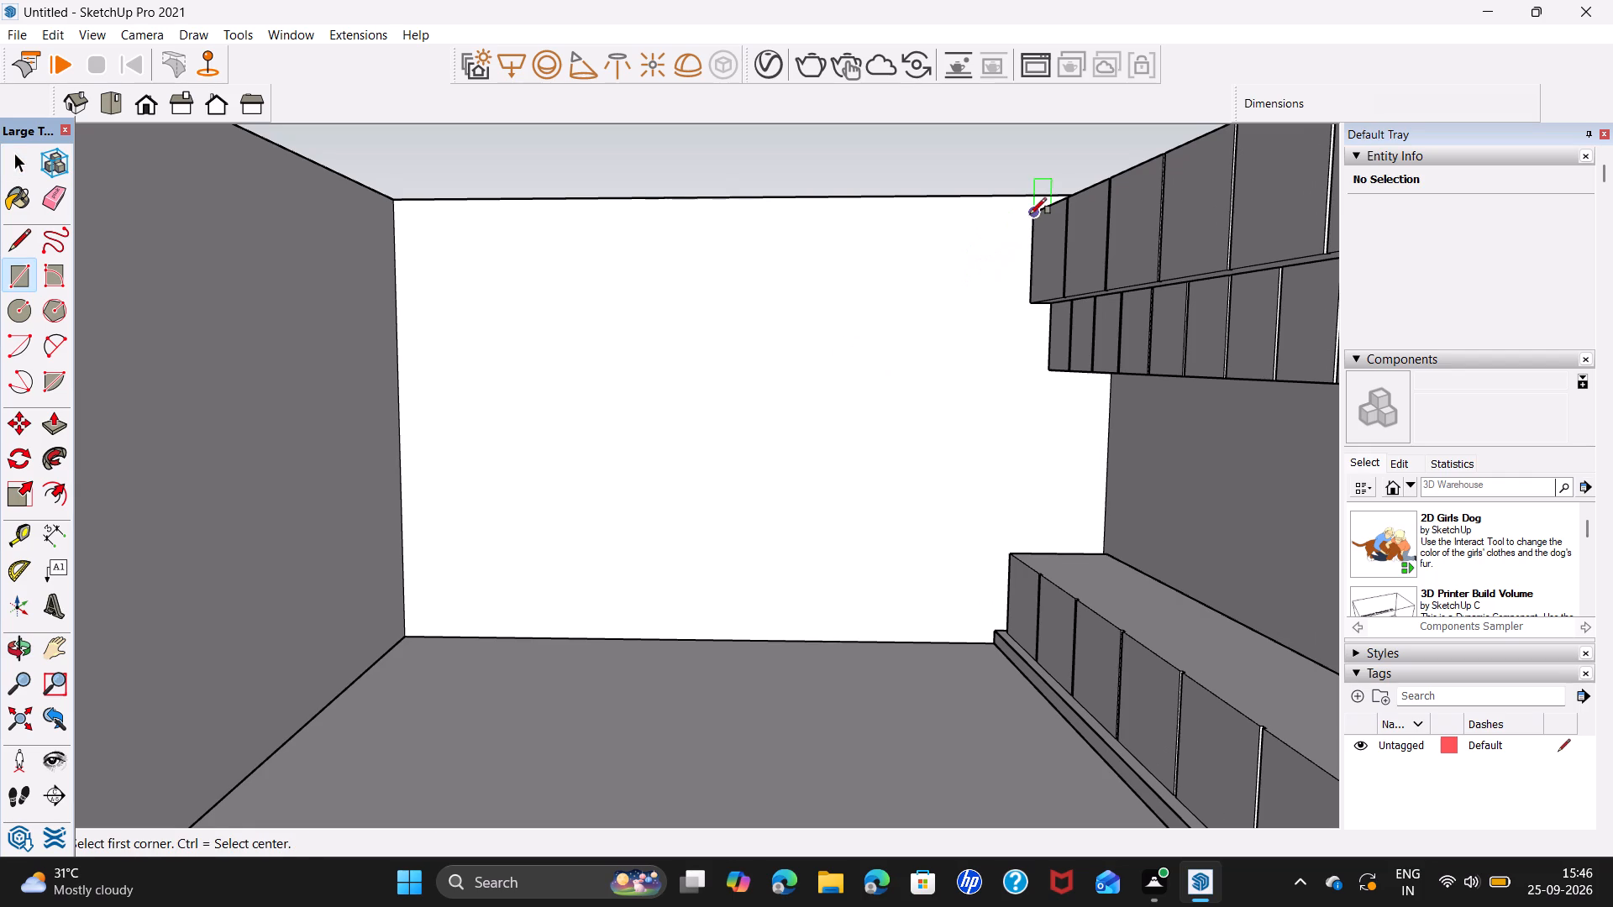
pyautogui.click(1030, 212)
pyautogui.click(1033, 297)
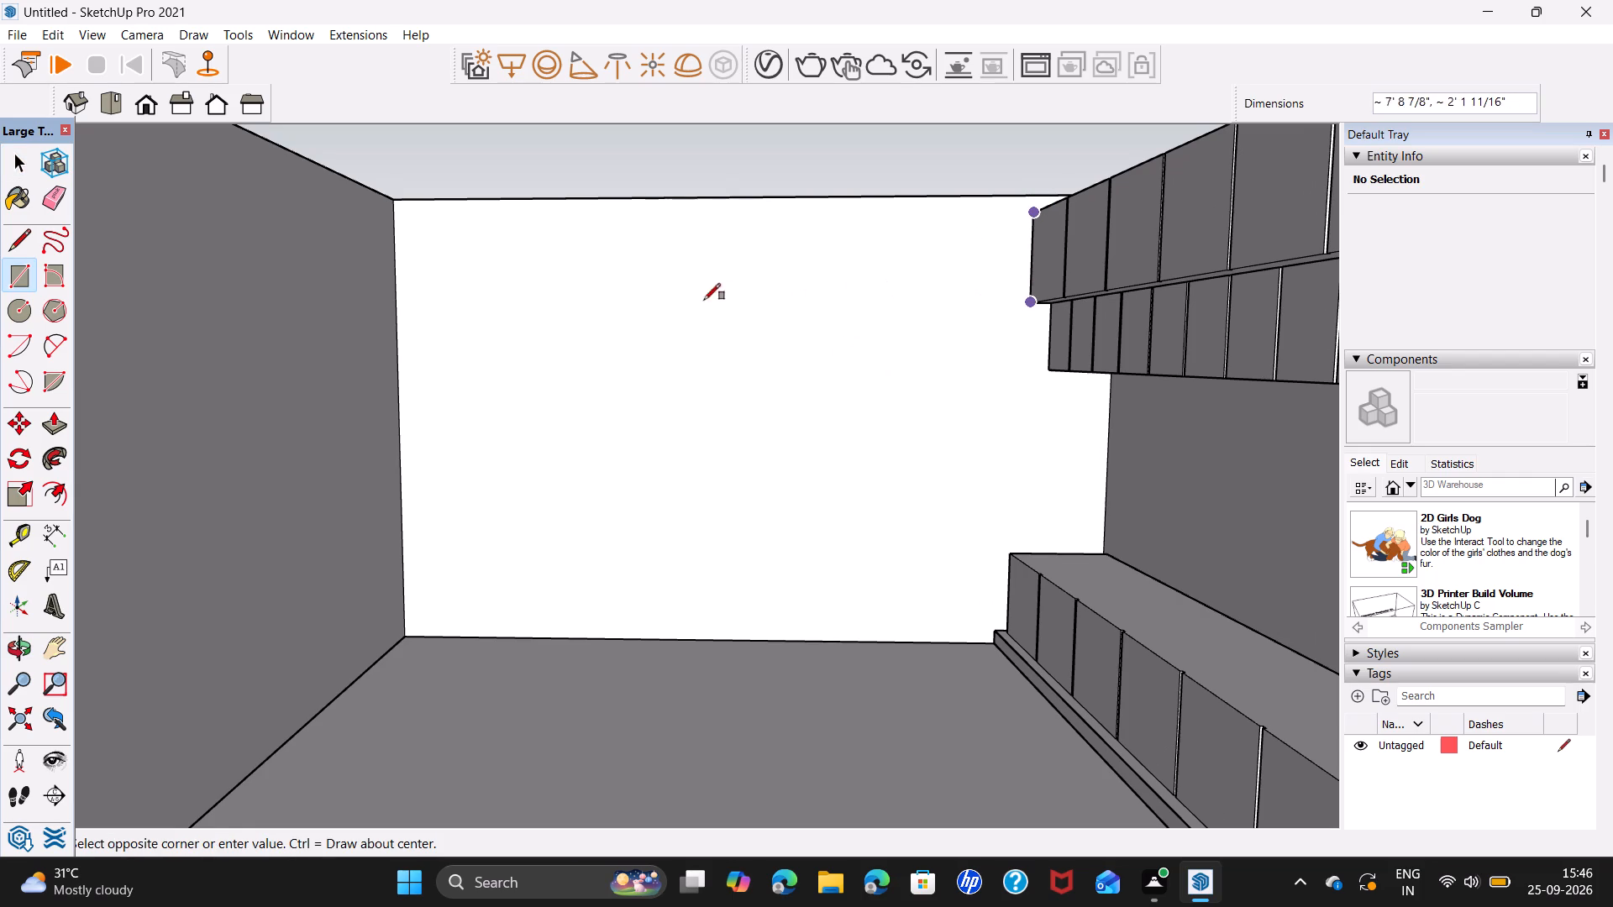
pyautogui.click(398, 311)
pyautogui.press('space')
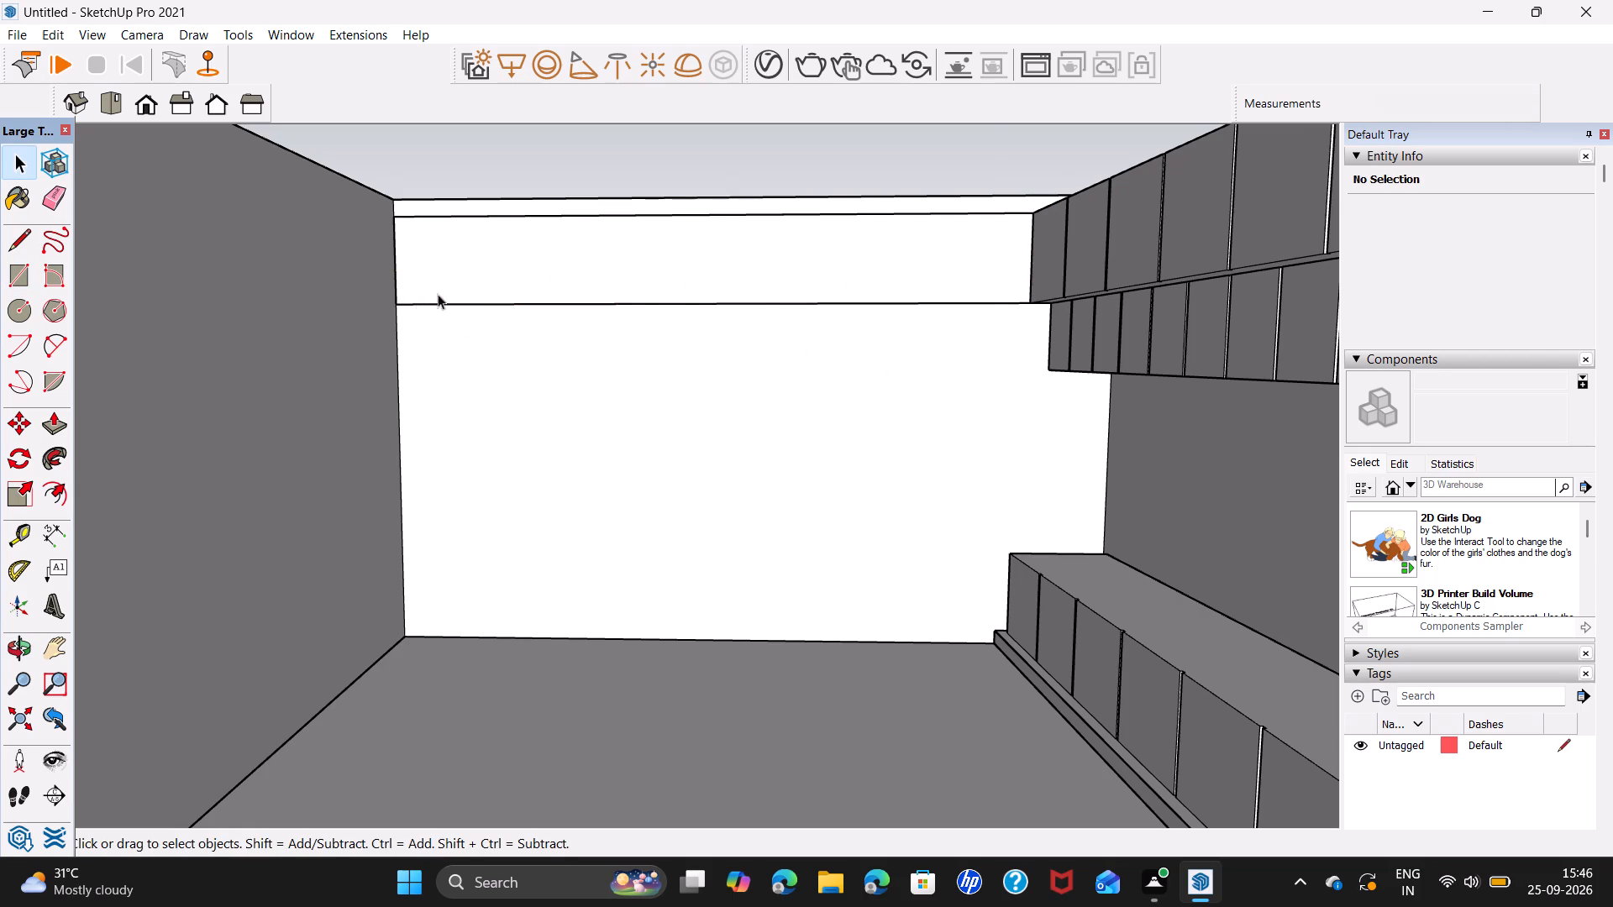
# Extrude the new wall rectangle 2' into the room as an overhead cupboard.
pyautogui.click(460, 281)
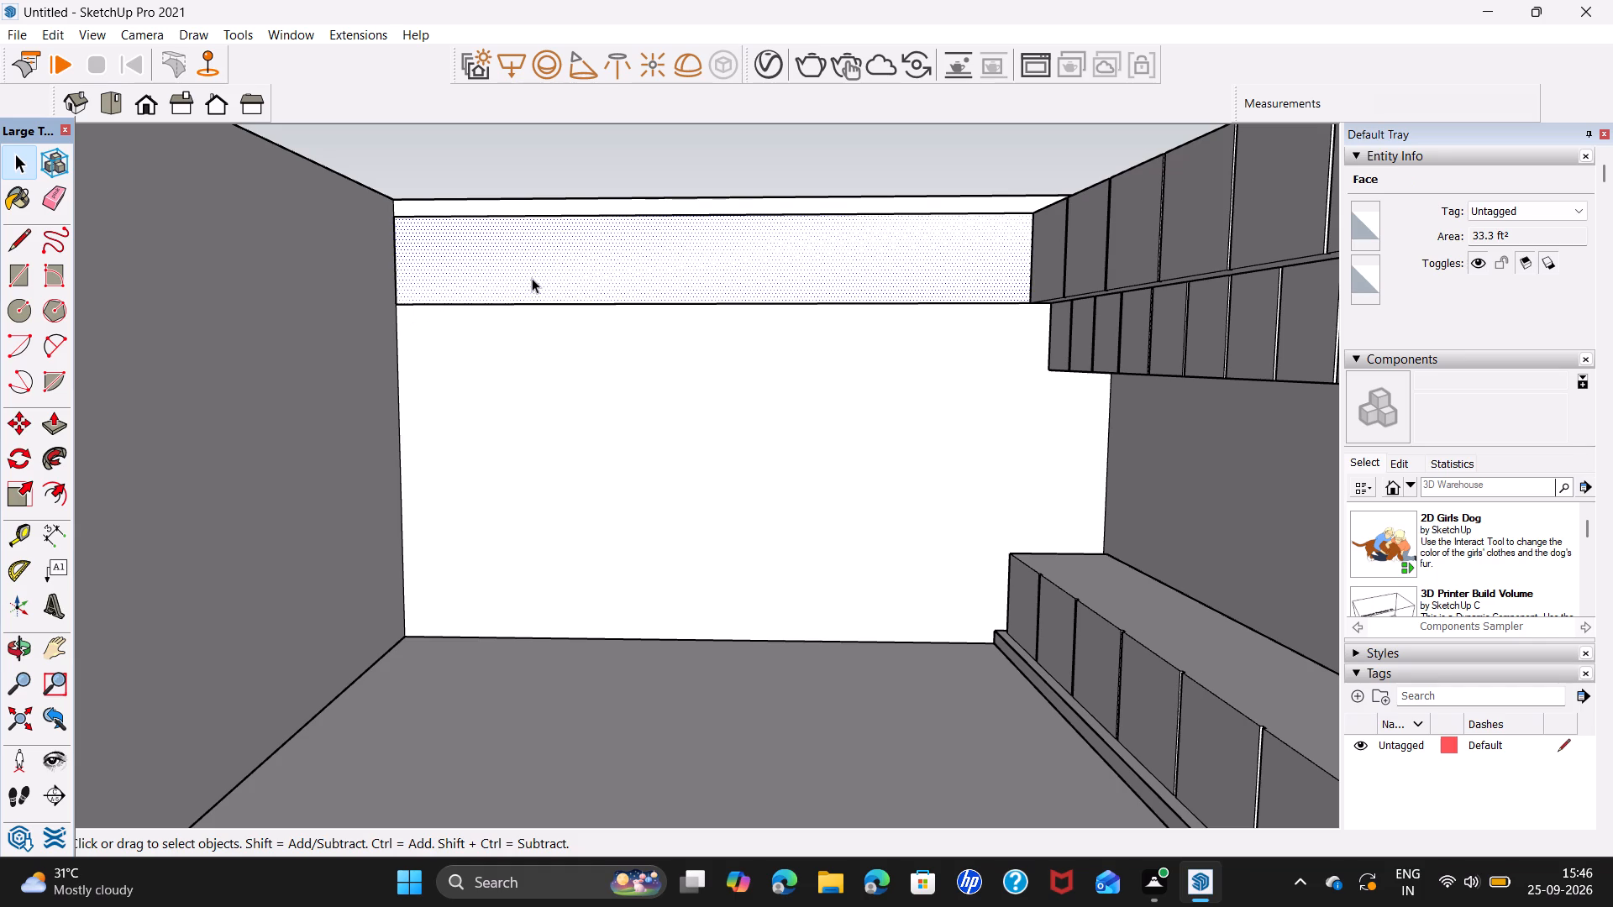
pyautogui.press('p')
pyautogui.click(535, 293)
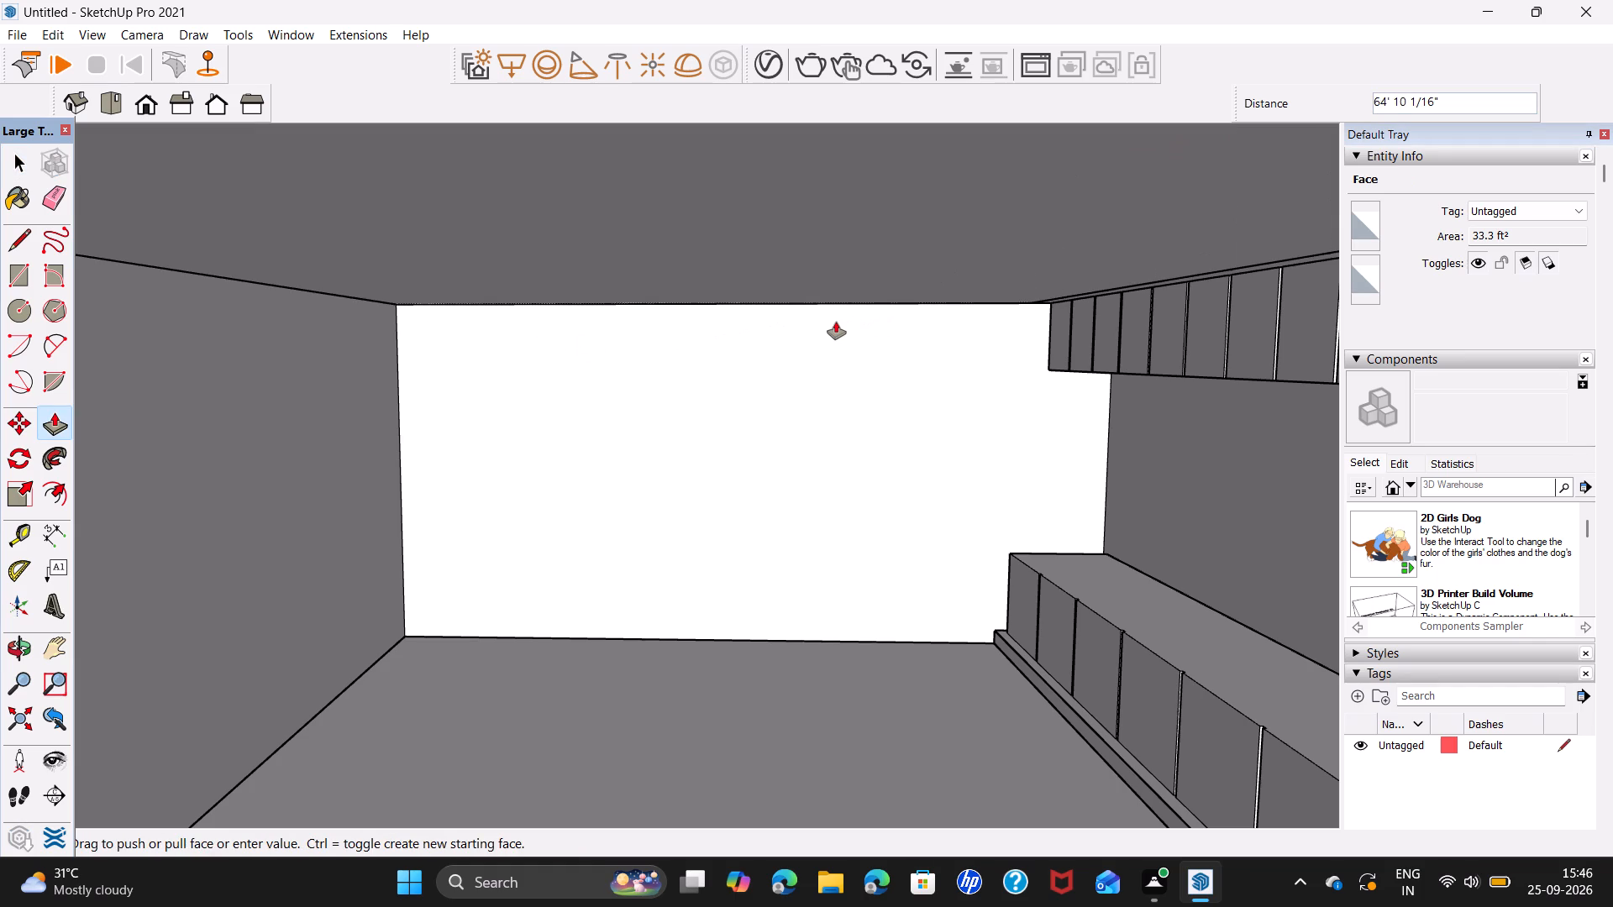
pyautogui.press('2')
pyautogui.press("'")
pyautogui.press('Return')
pyautogui.press('space')
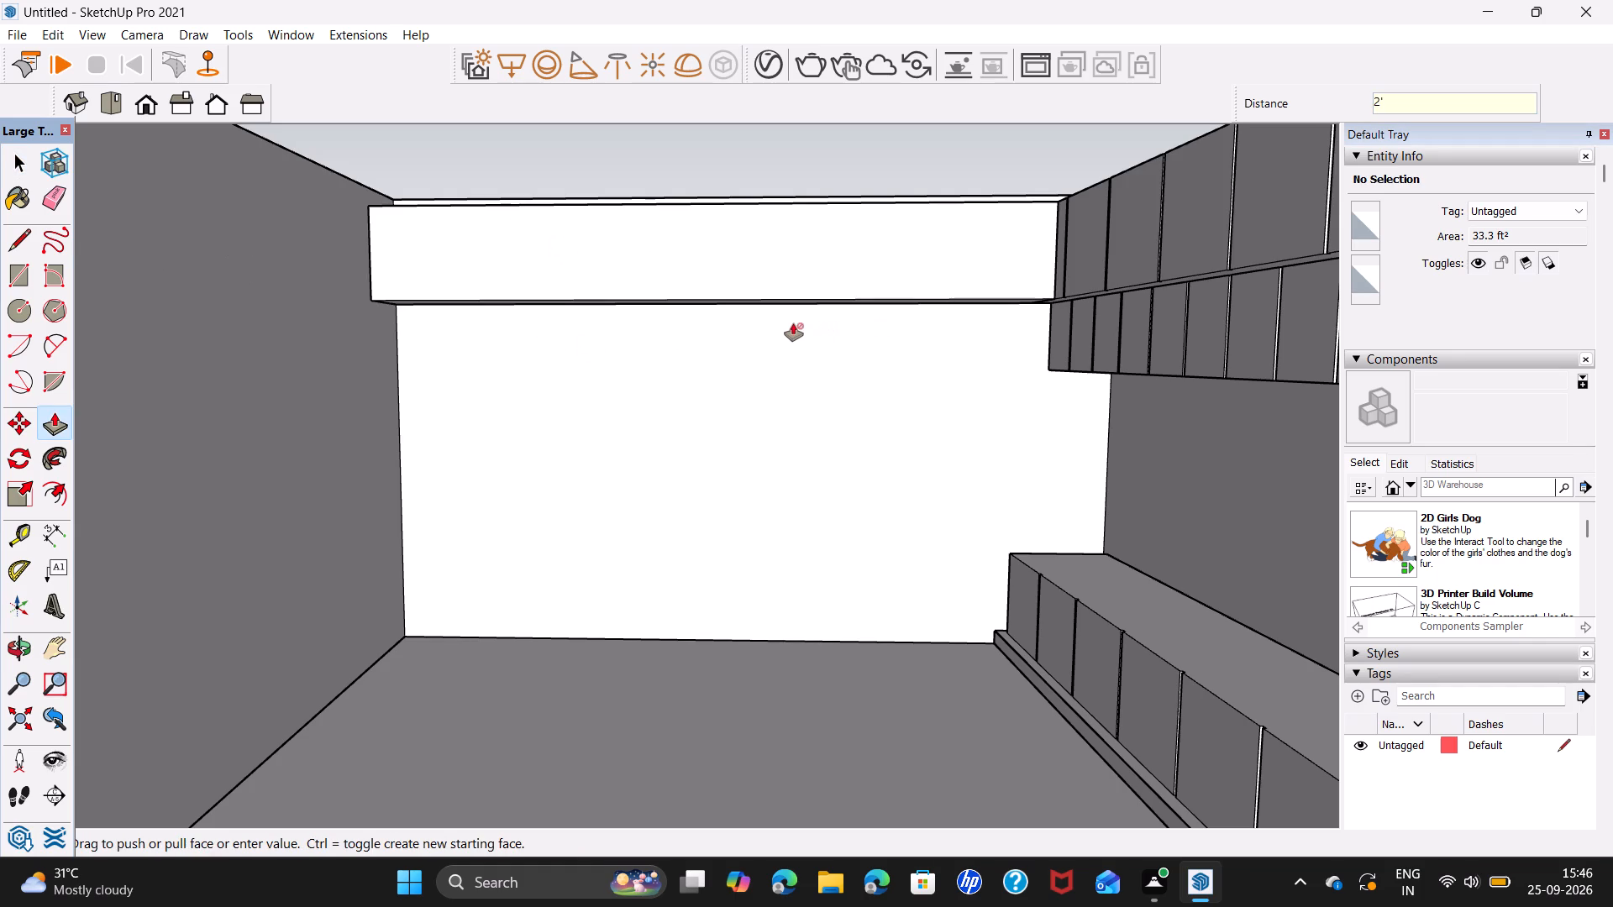
# Pull the new cupboard's front face out about 8 7/16" further, to the first groove corner of the adjoining upper cupboards.
pyautogui.moveTo(632, 265); pyautogui.dragTo(567, 557, button='middle')
pyautogui.scroll(4, 1021, 291)
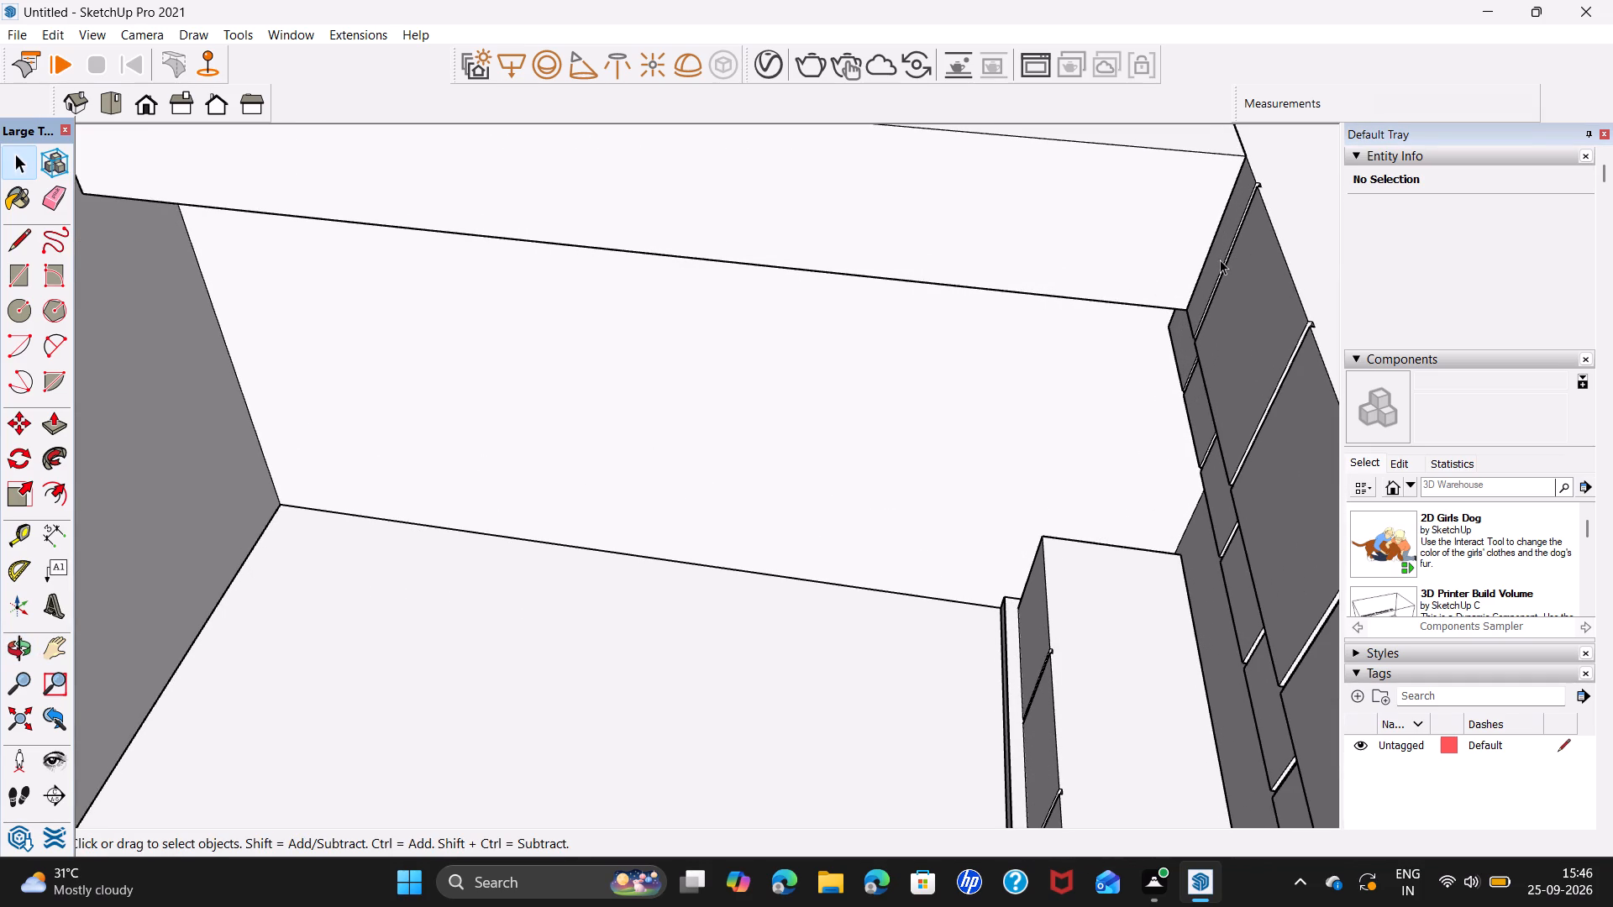
pyautogui.scroll(-3, 1085, 228)
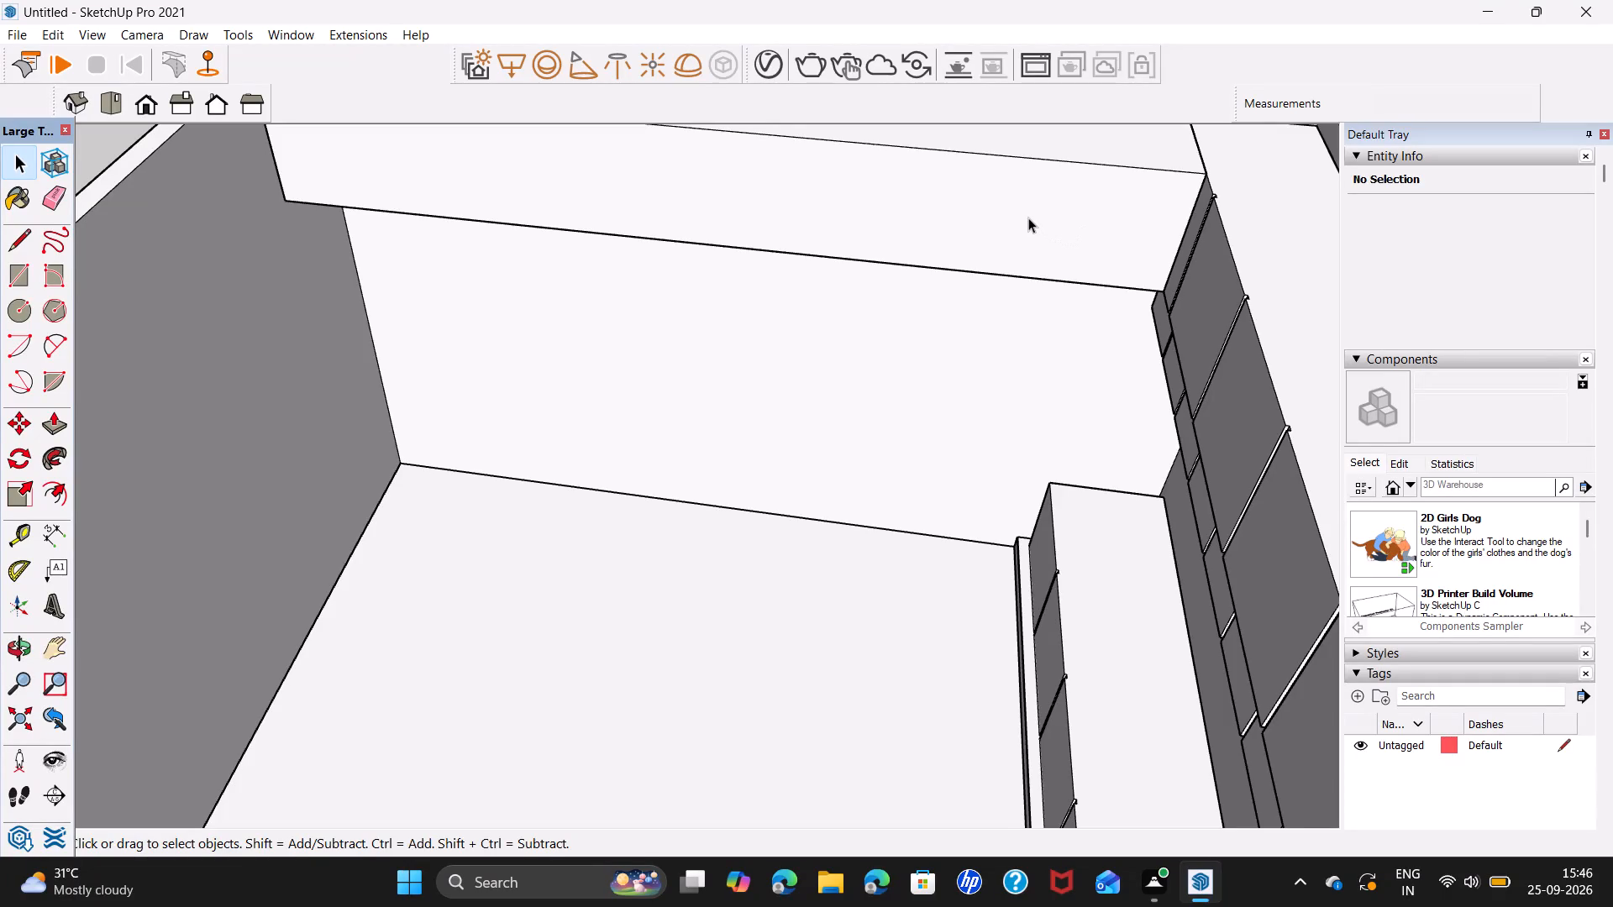
pyautogui.moveTo(1028, 218); pyautogui.dragTo(972, 346, button='middle')
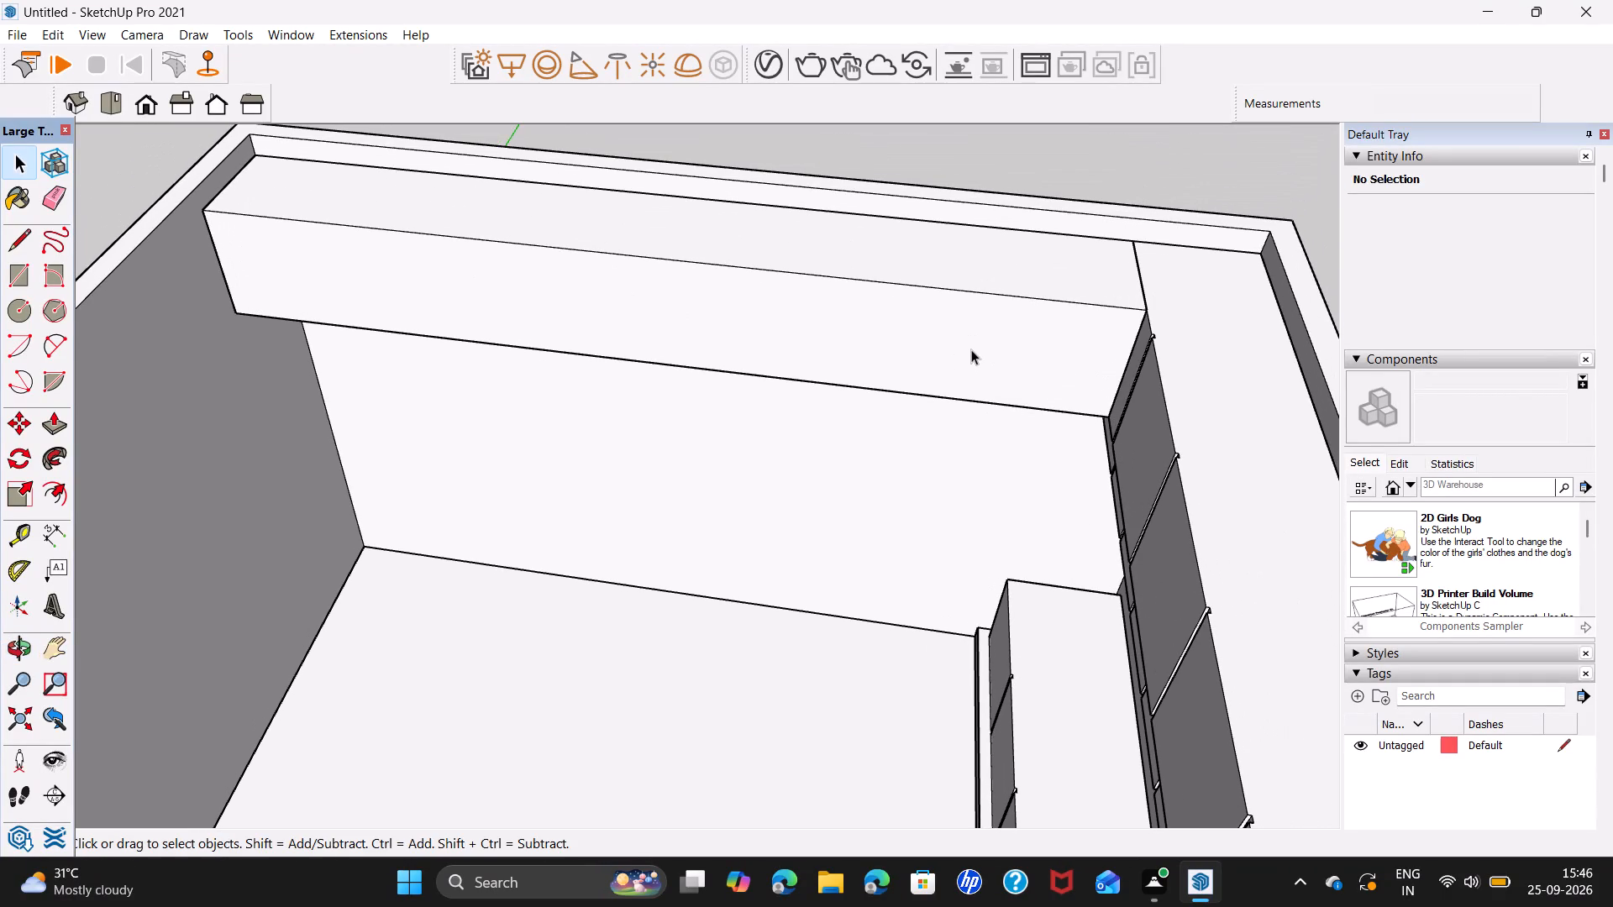
pyautogui.click(971, 349)
pyautogui.press('p')
pyautogui.click(969, 349)
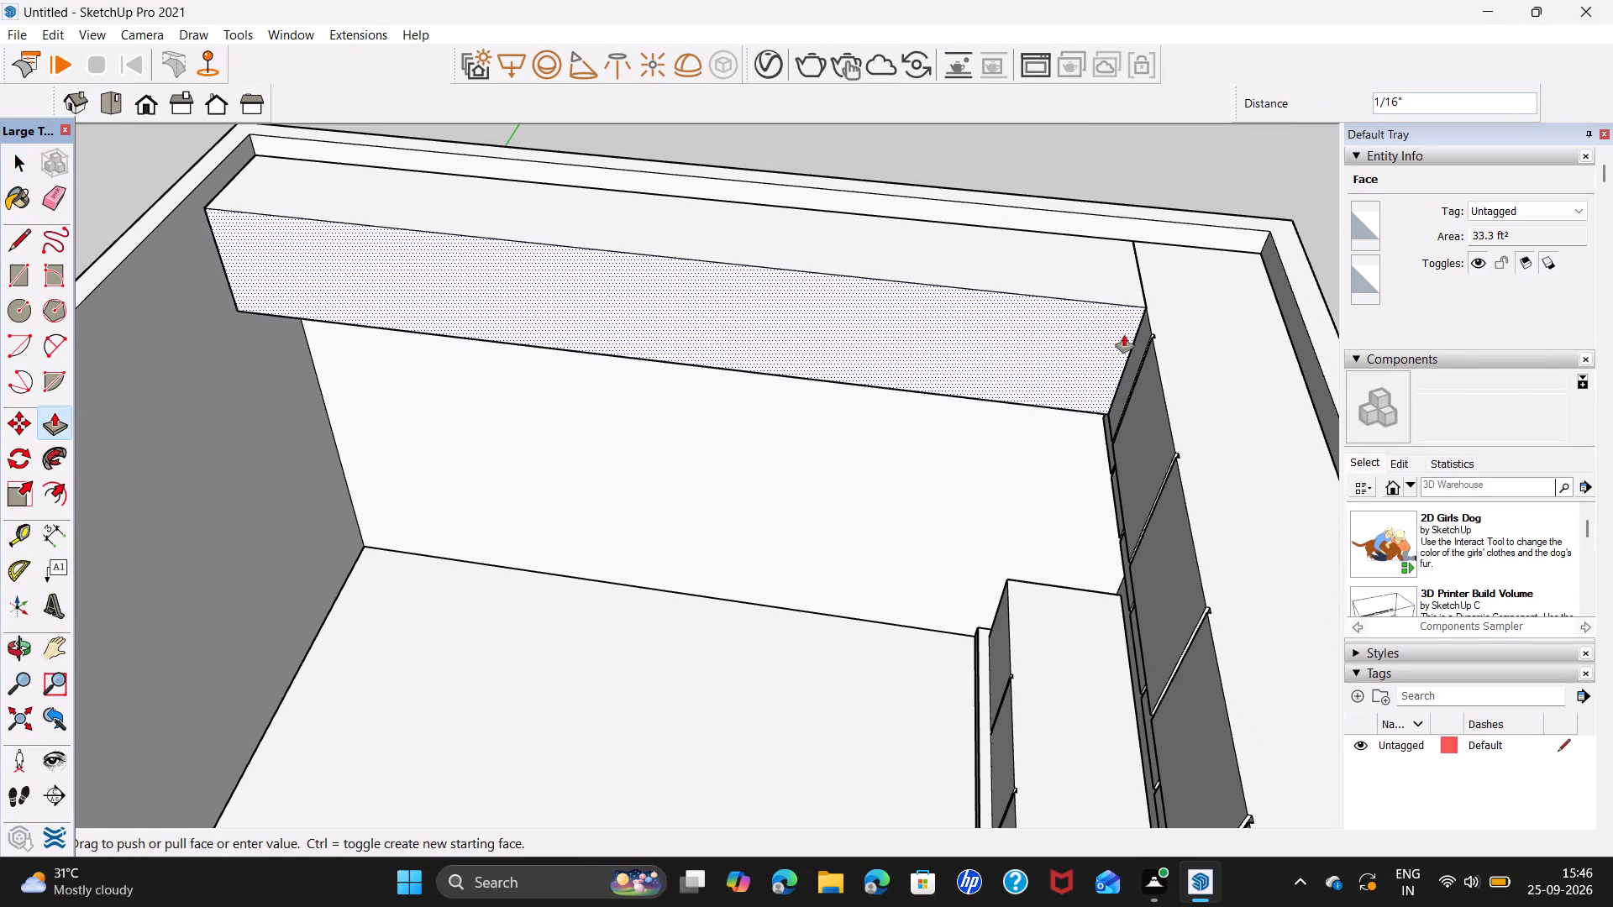
pyautogui.click(1153, 338)
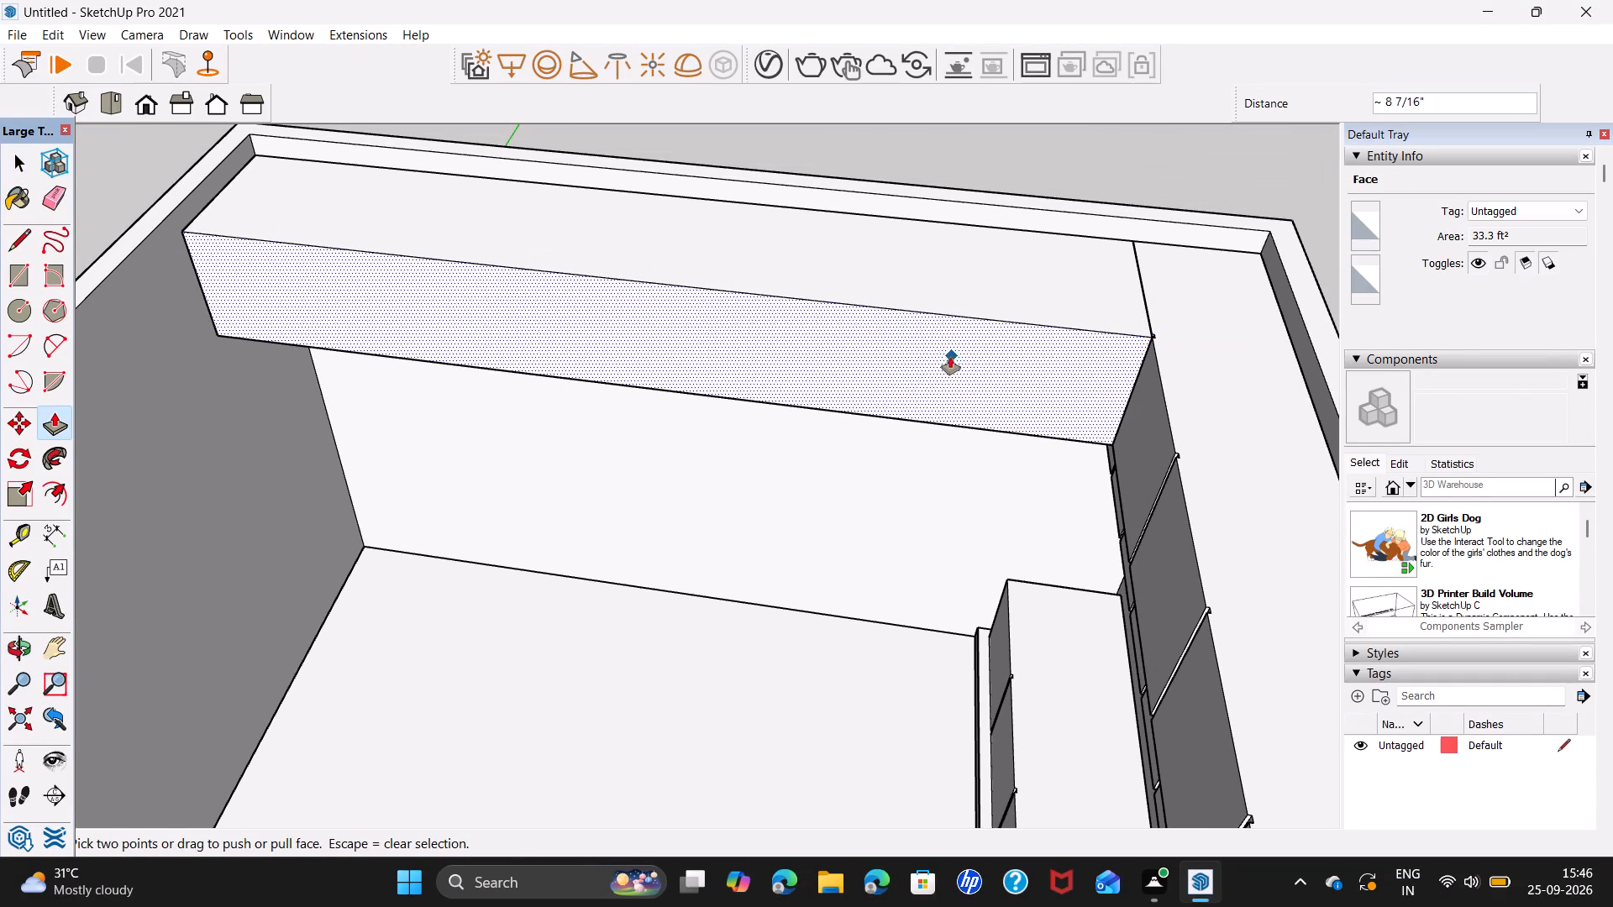
pyautogui.press('space')
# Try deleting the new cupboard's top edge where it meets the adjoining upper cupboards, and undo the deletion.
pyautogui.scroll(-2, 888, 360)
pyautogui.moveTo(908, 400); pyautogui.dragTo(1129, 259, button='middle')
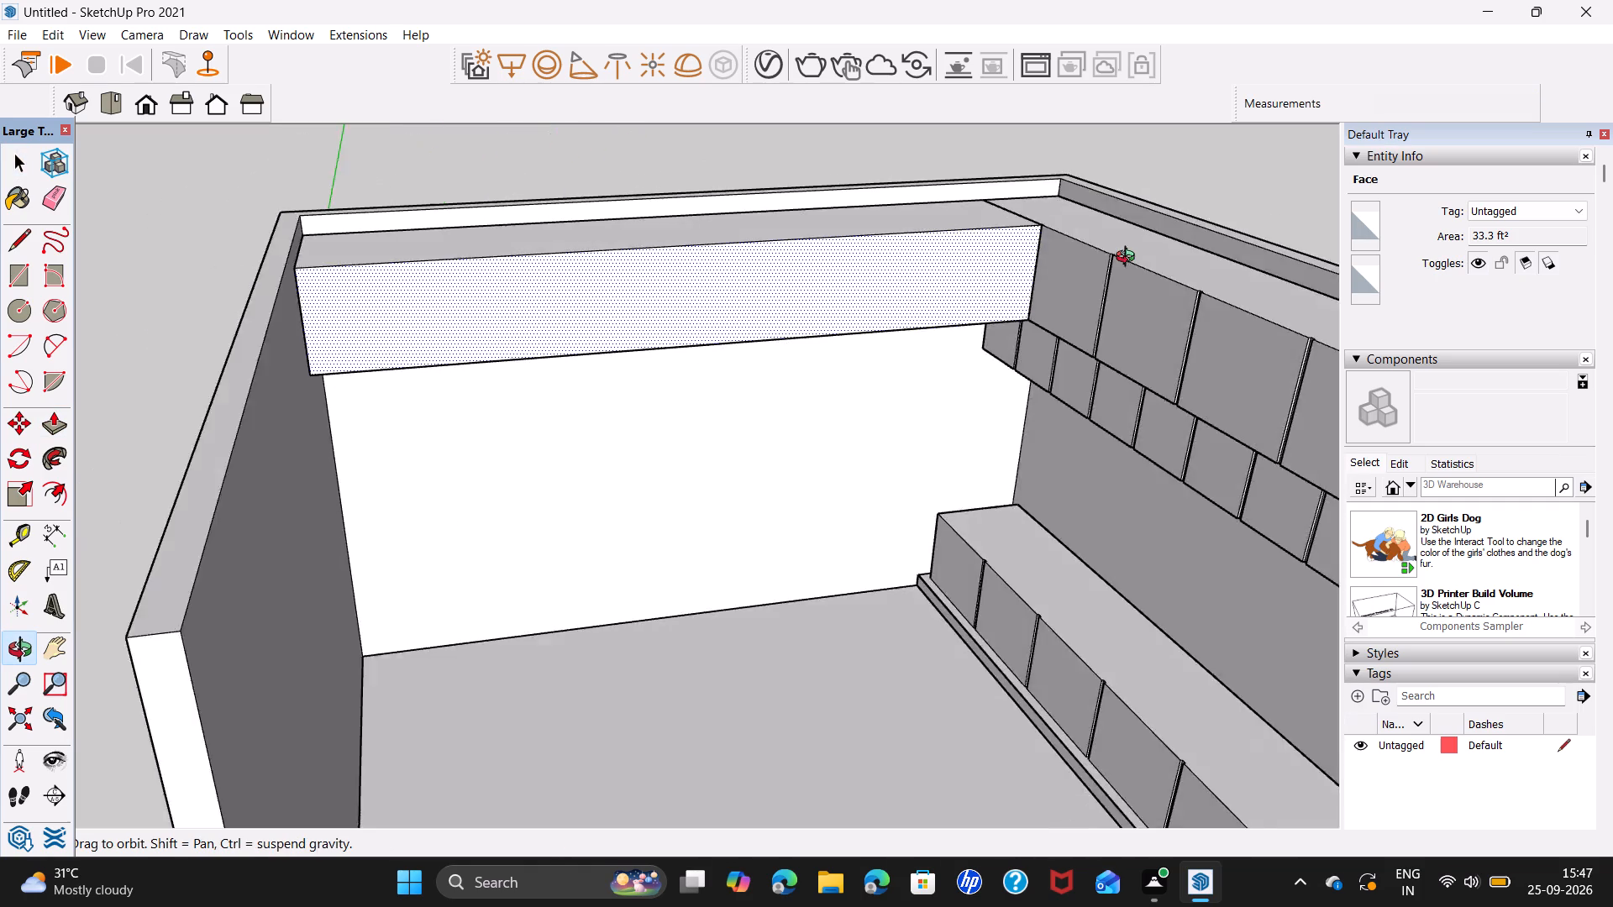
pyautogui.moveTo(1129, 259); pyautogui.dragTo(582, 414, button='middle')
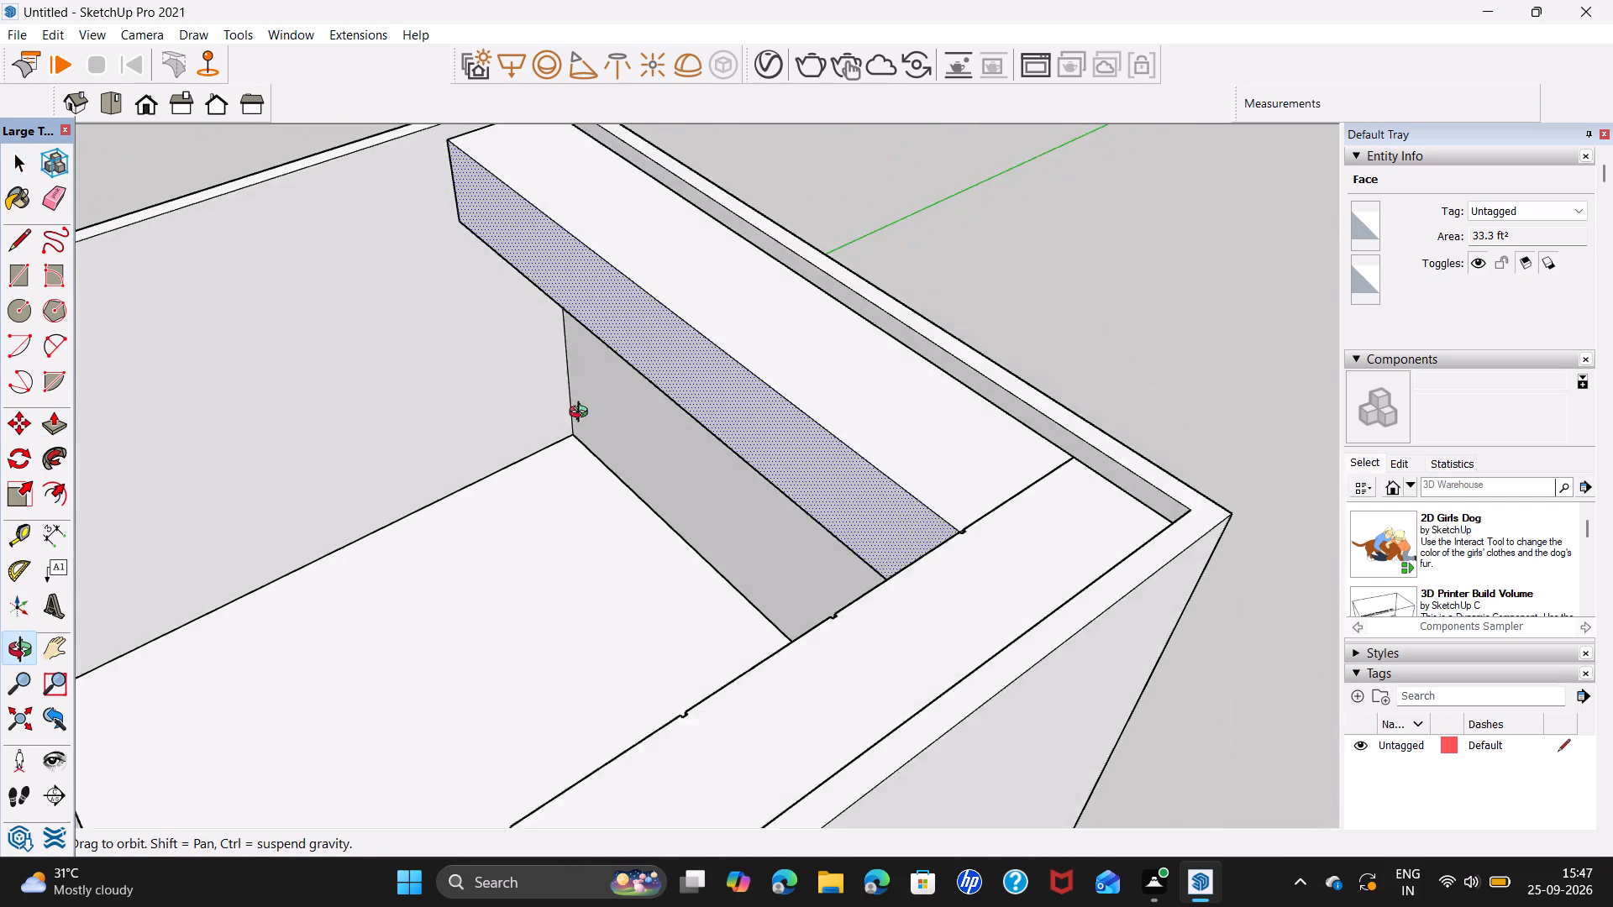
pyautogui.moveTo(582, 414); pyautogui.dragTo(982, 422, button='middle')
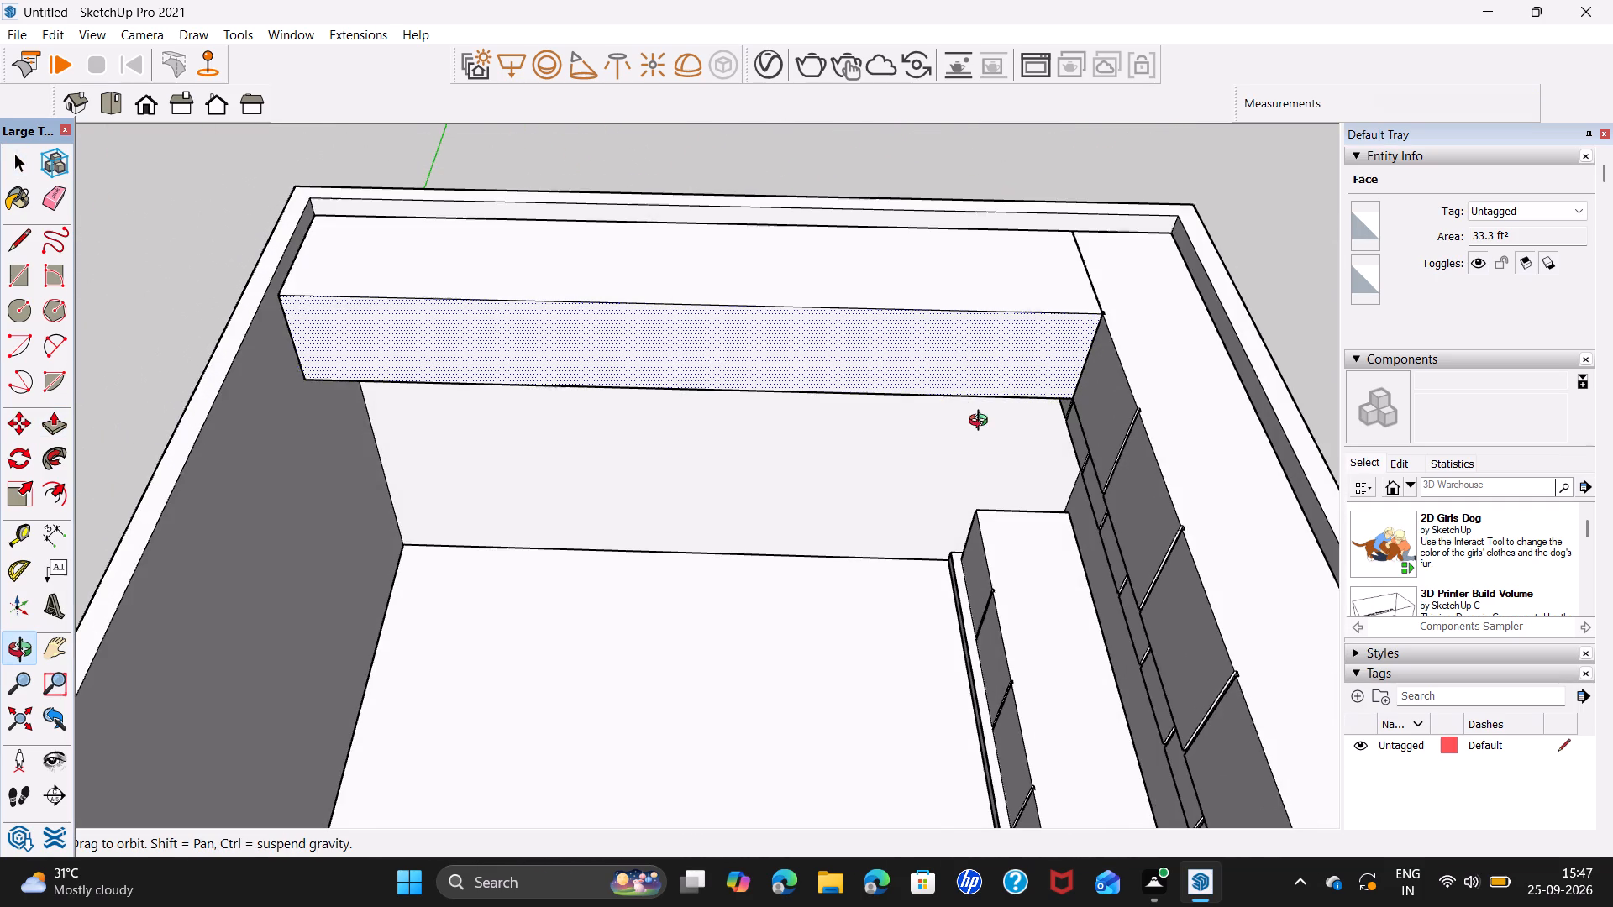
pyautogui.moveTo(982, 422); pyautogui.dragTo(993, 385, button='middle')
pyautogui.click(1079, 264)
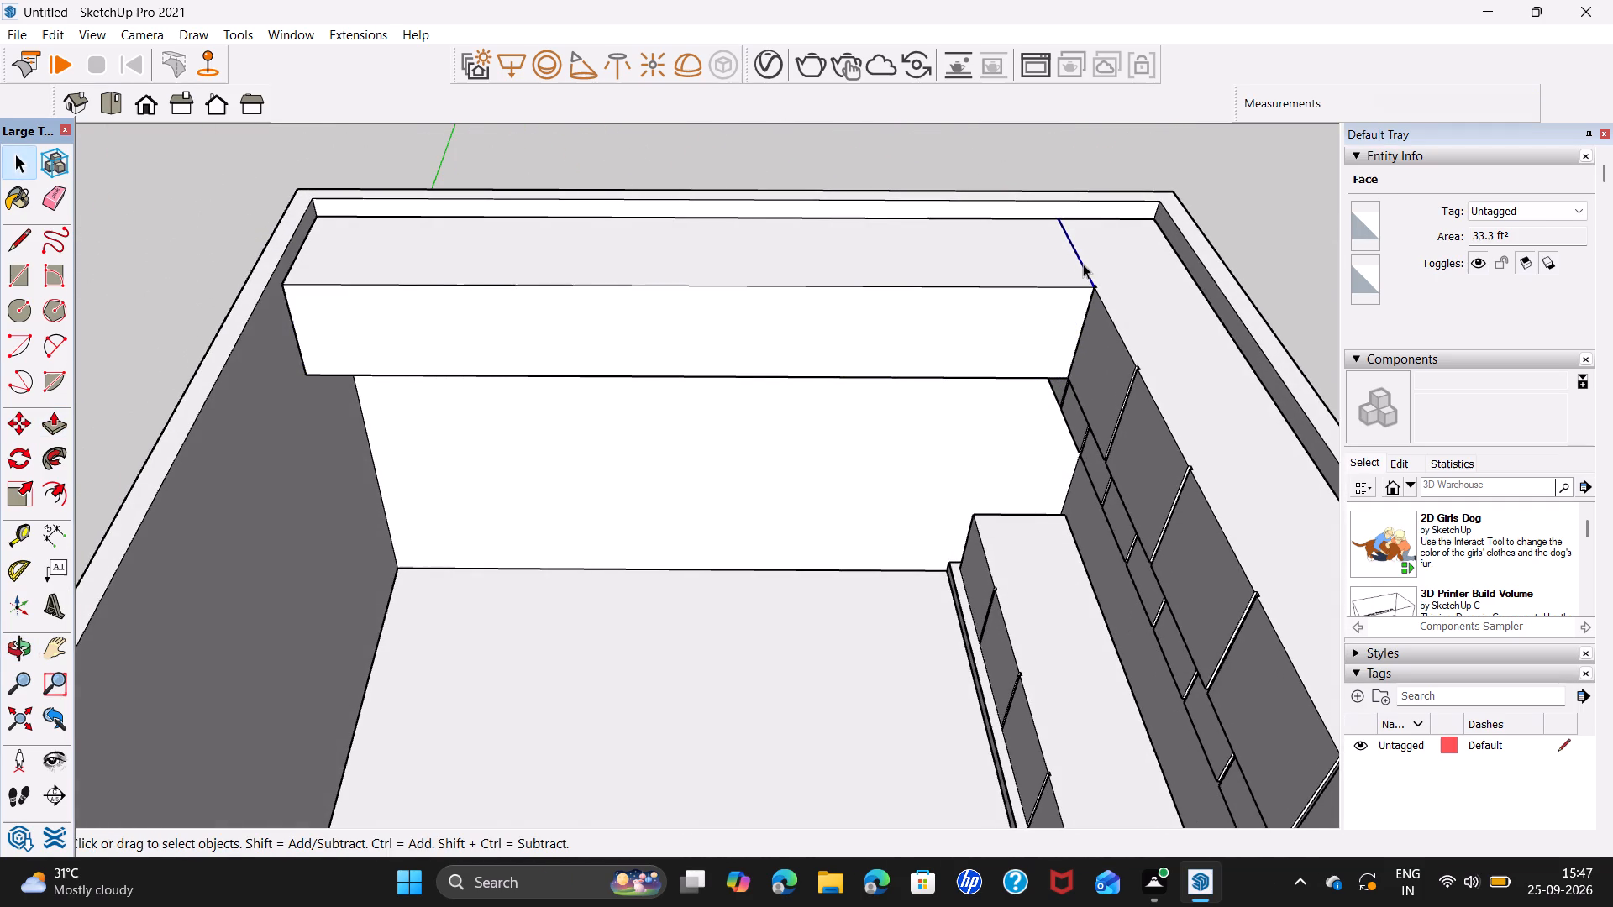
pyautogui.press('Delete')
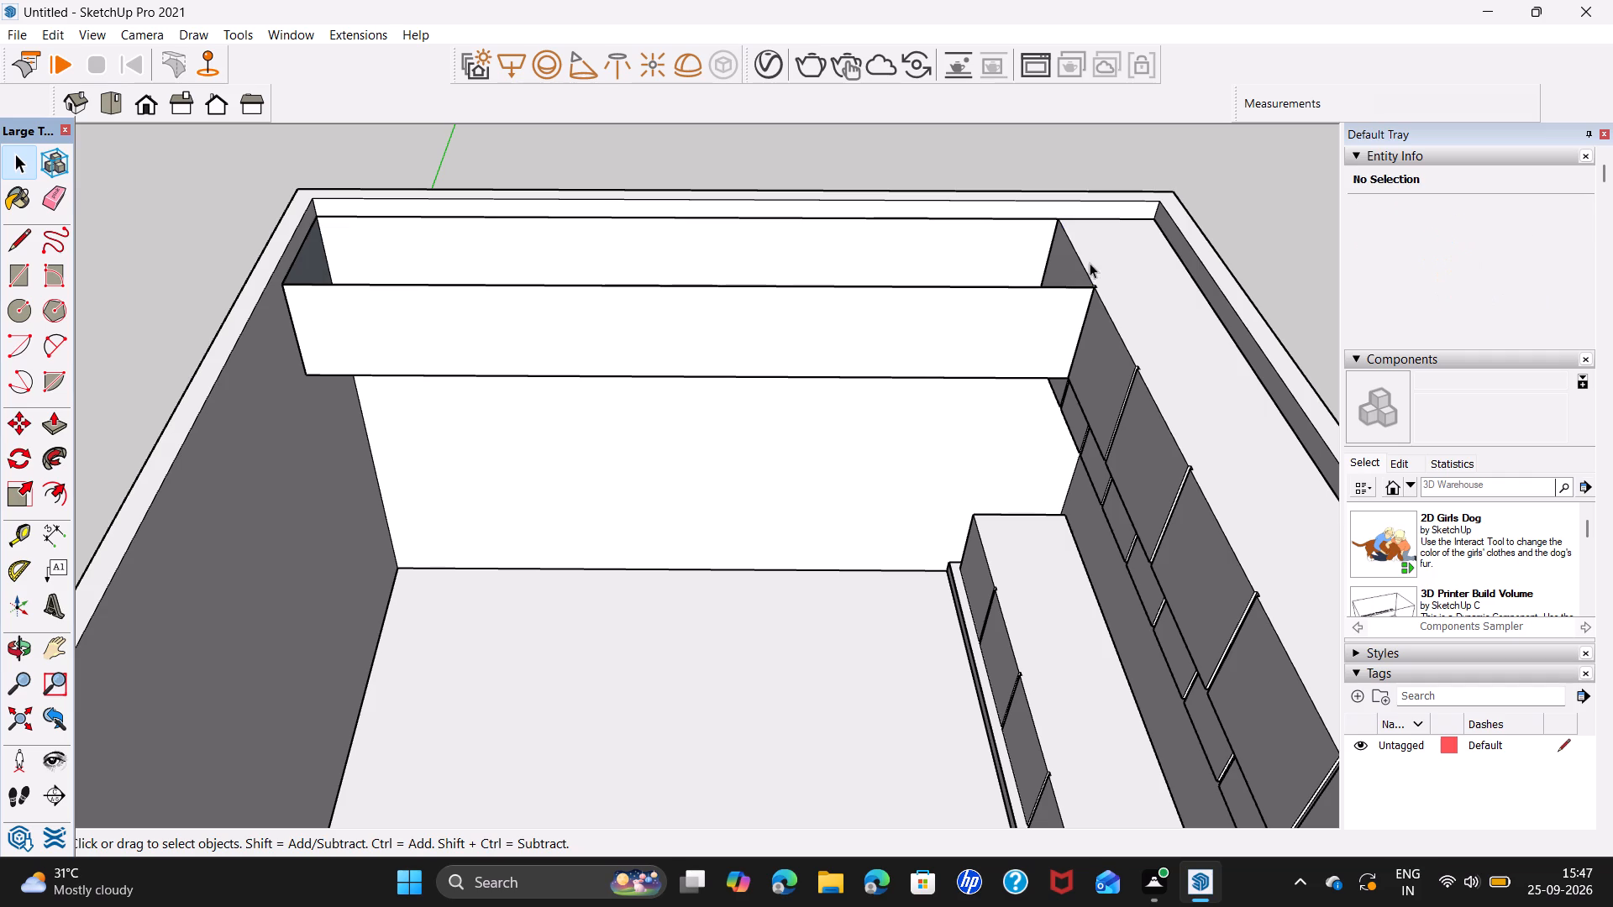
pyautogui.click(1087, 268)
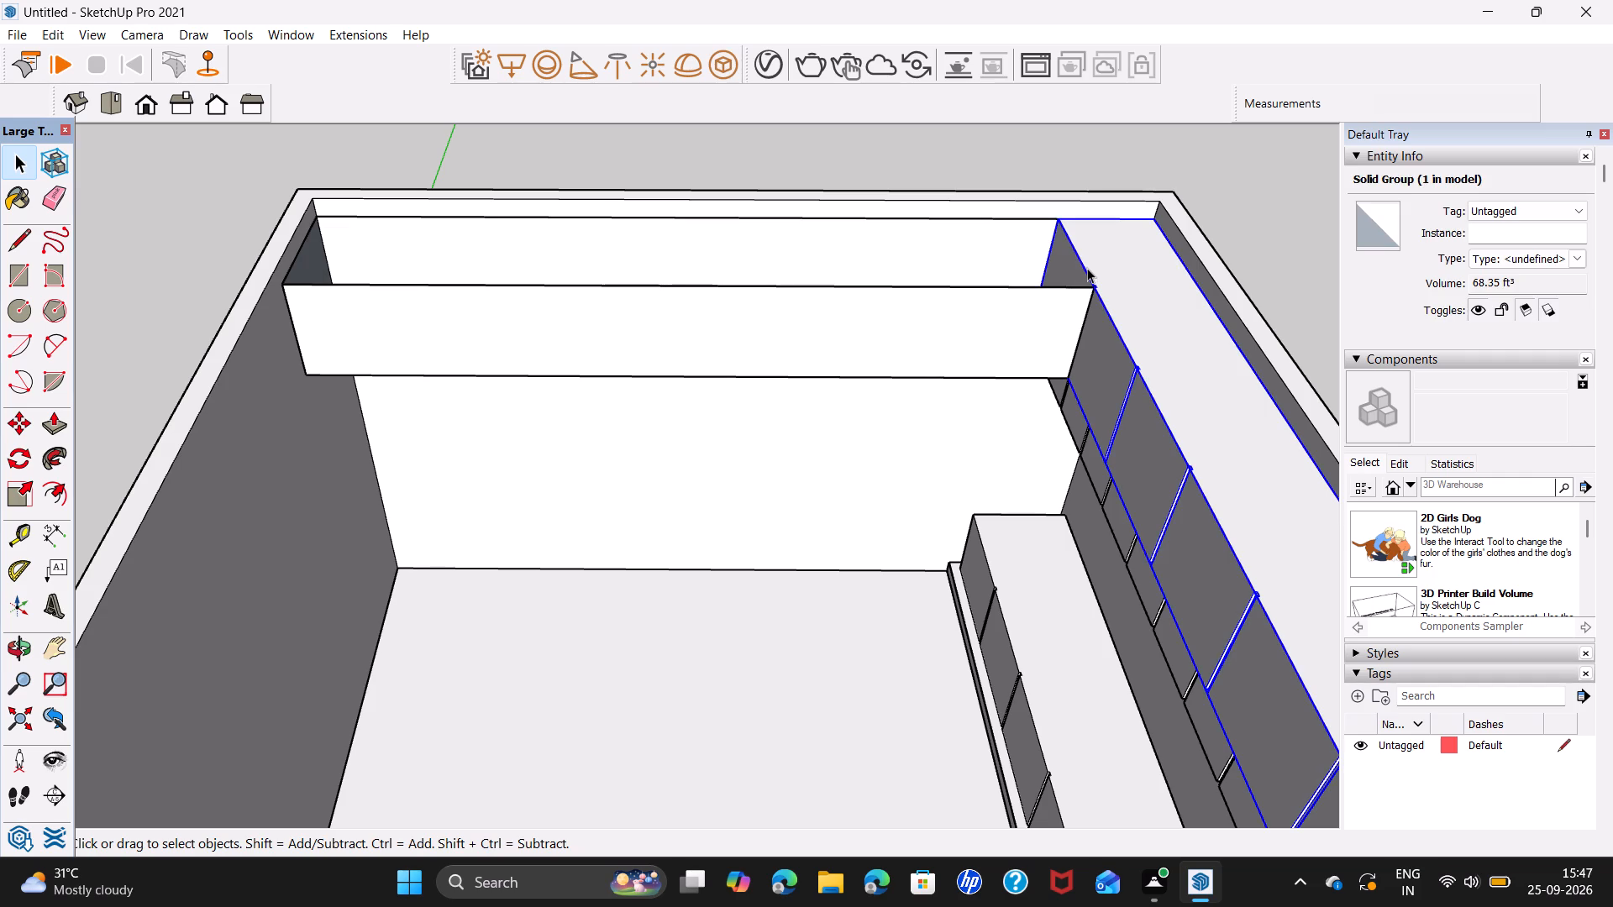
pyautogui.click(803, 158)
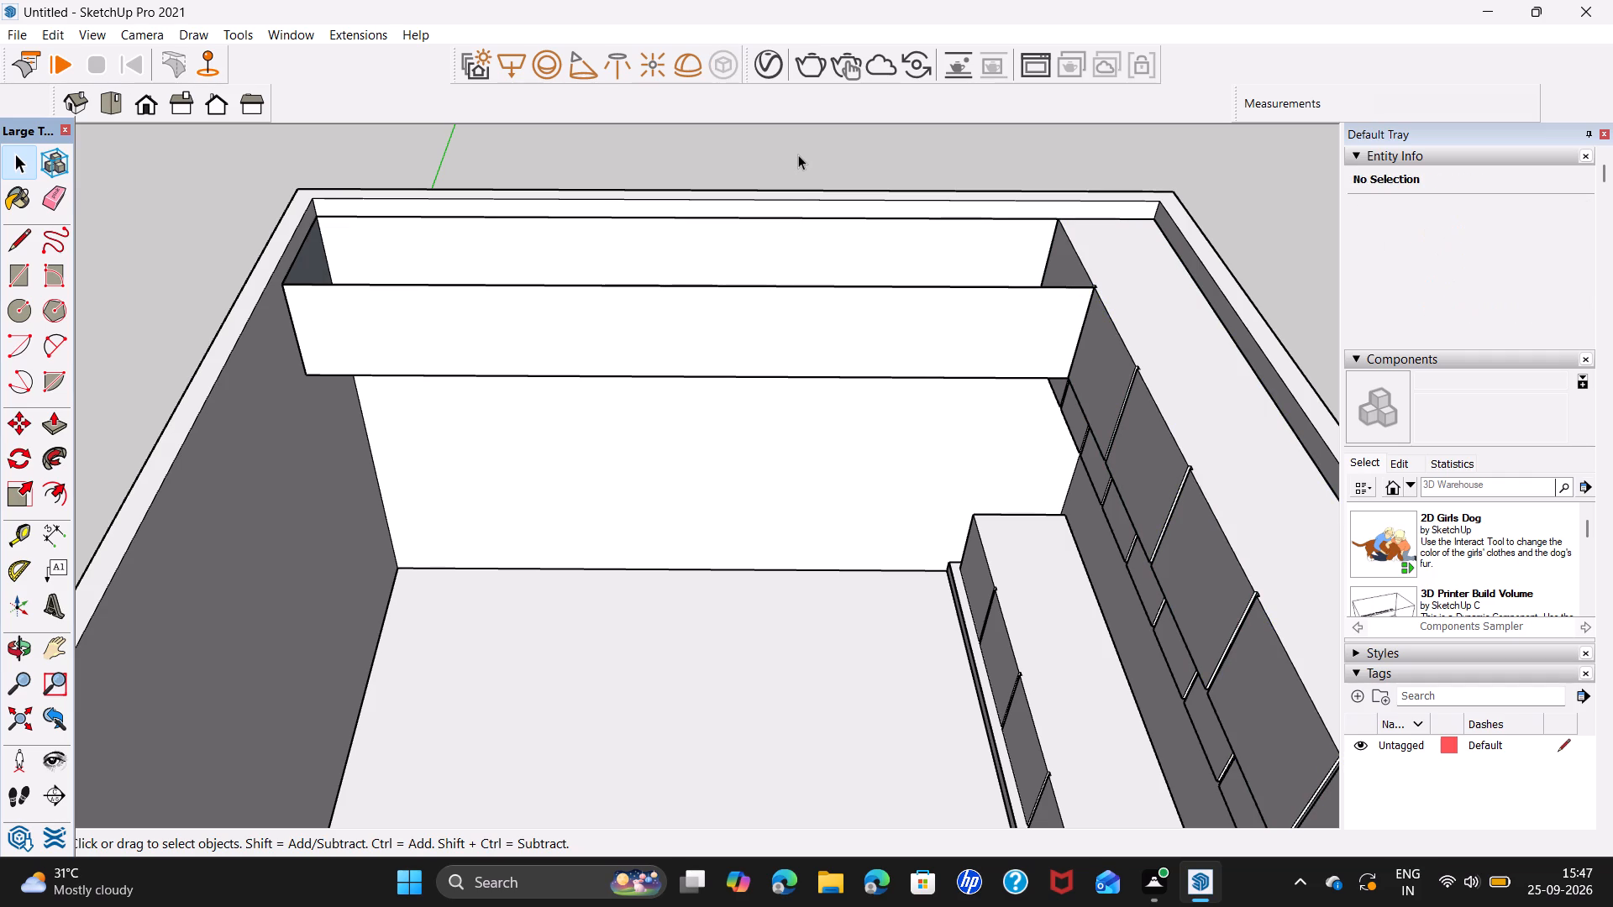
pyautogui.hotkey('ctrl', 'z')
# Divide the new overhead cupboard's front into six equal sections by copying its side-wall edge 15' 6 3/4" across with /6.
pyautogui.moveTo(786, 279); pyautogui.dragTo(806, 171, button='middle')
pyautogui.scroll(1, 444, 290)
pyautogui.scroll(2, 299, 302)
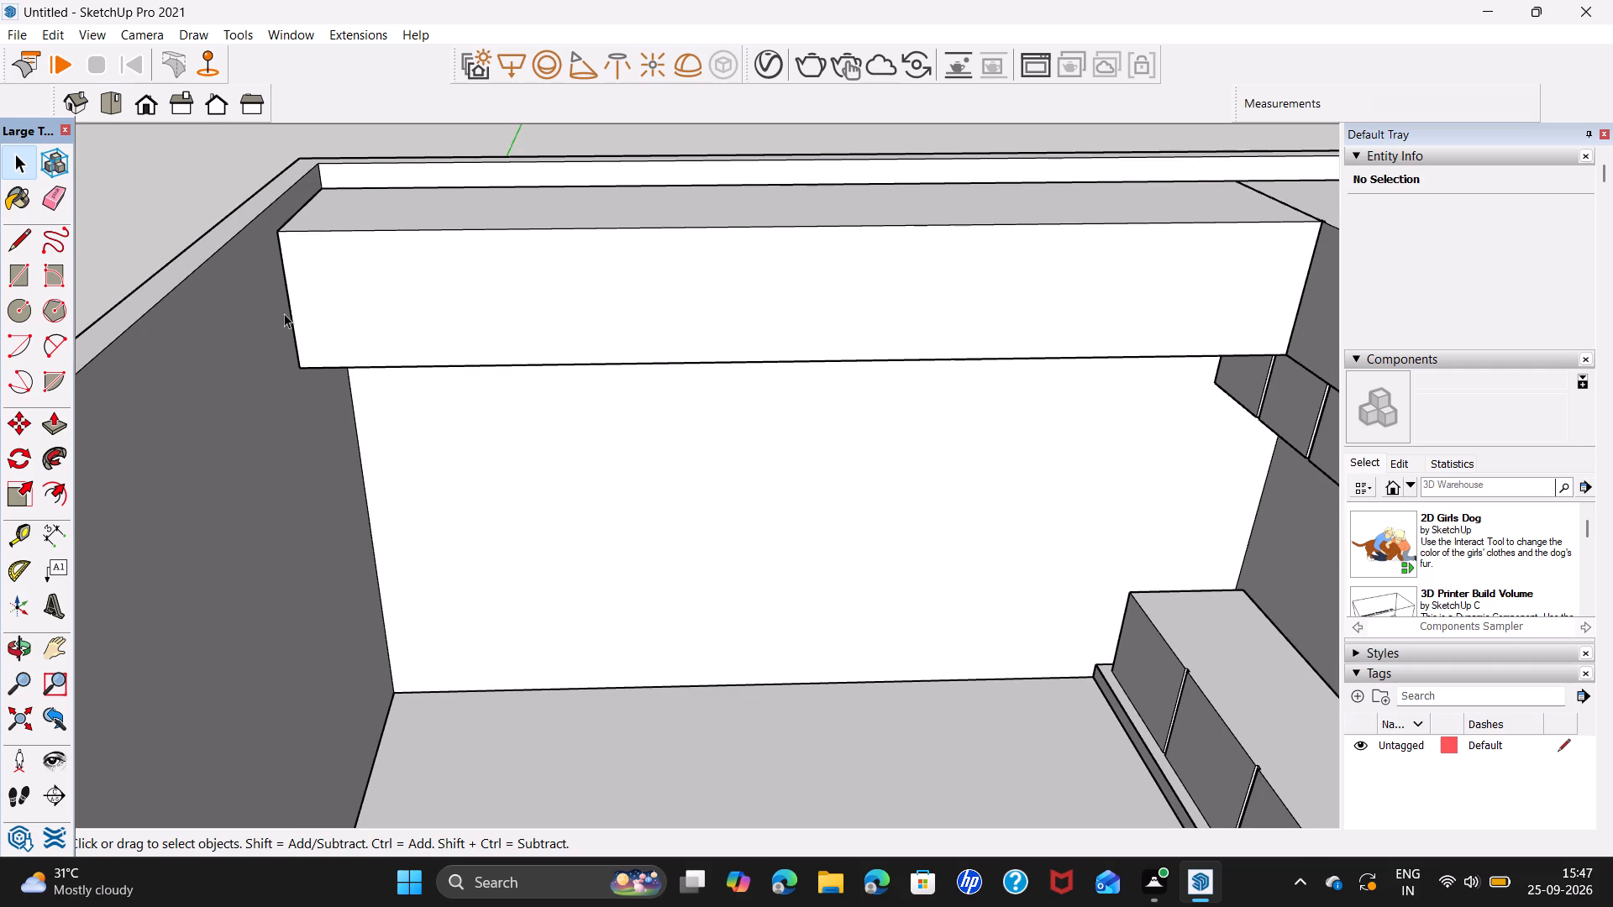
pyautogui.click(295, 325)
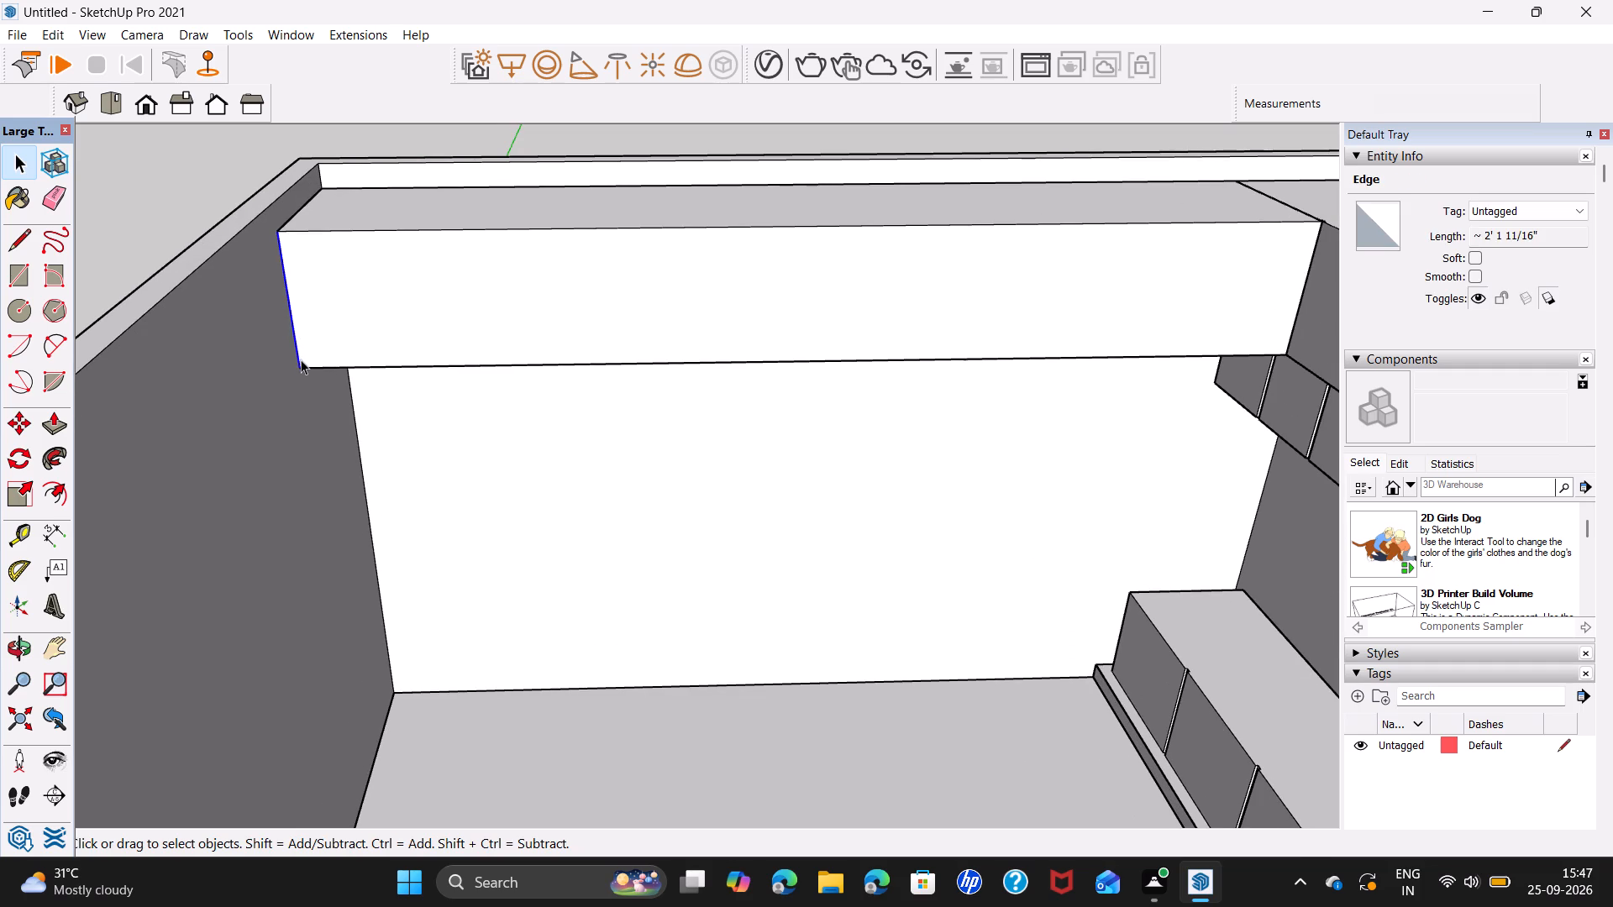
pyautogui.press('m')
pyautogui.click(300, 369)
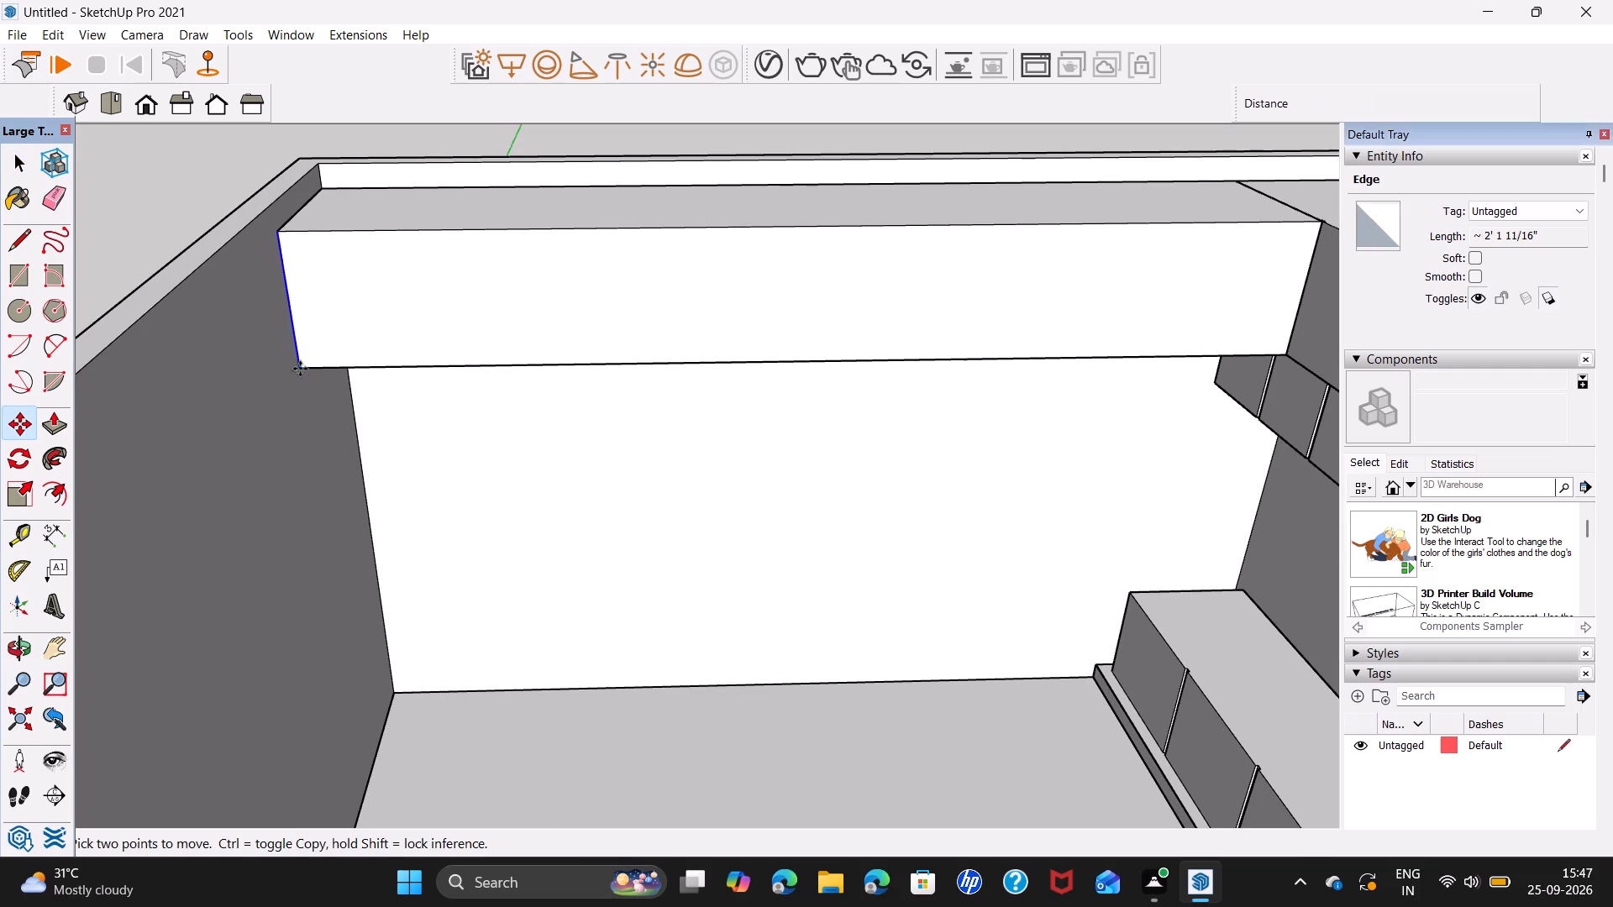
pyautogui.click(1282, 352)
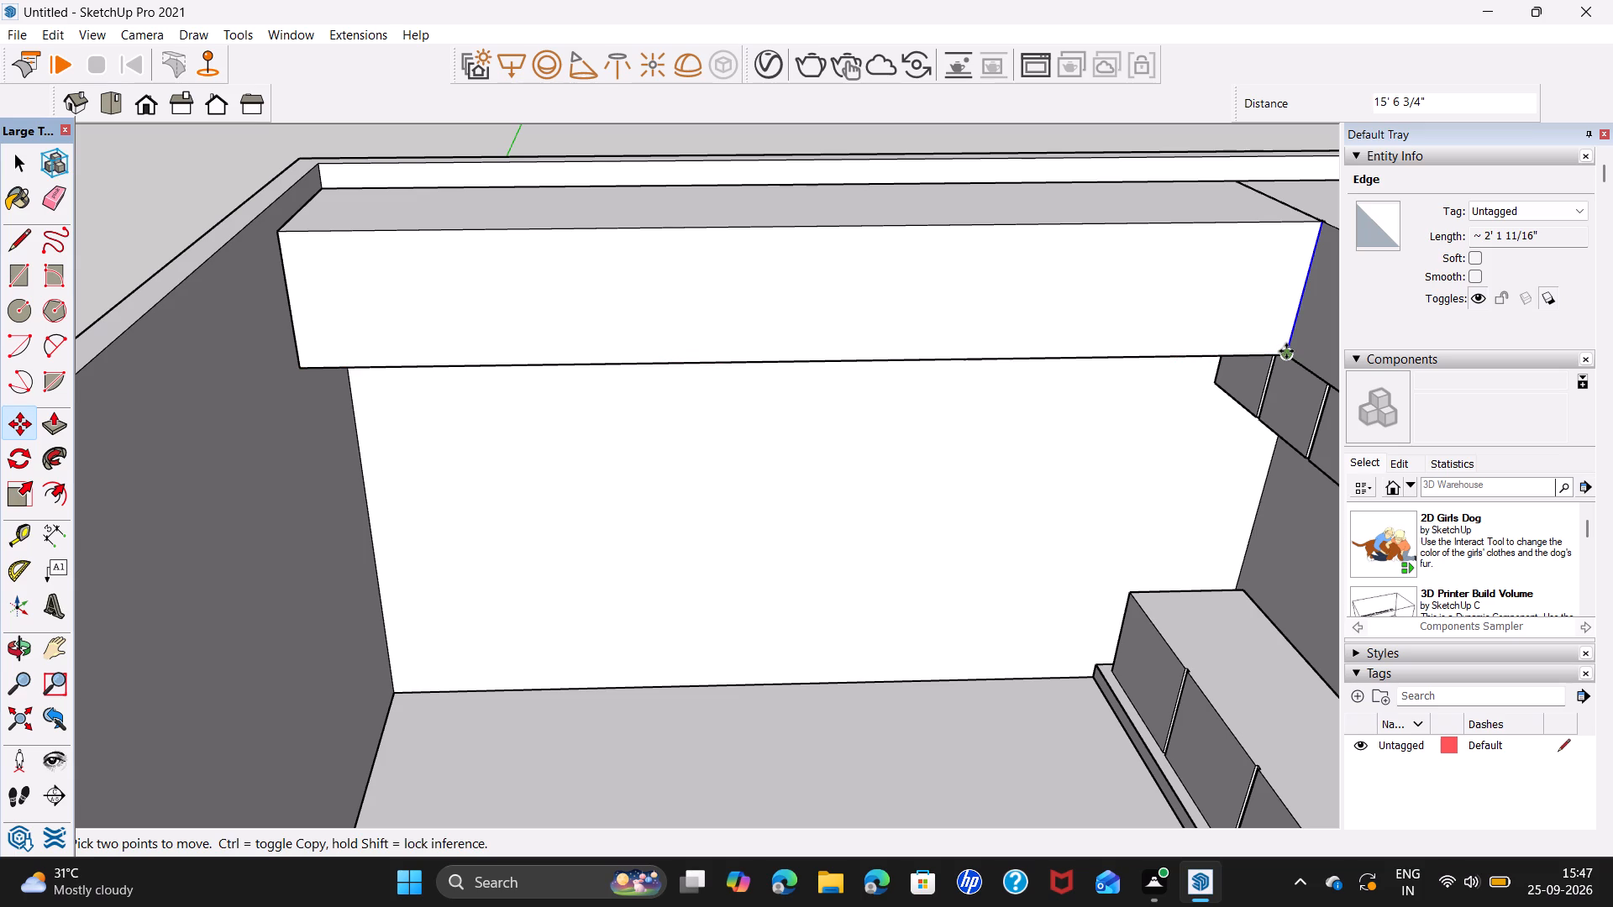
pyautogui.write('/6')
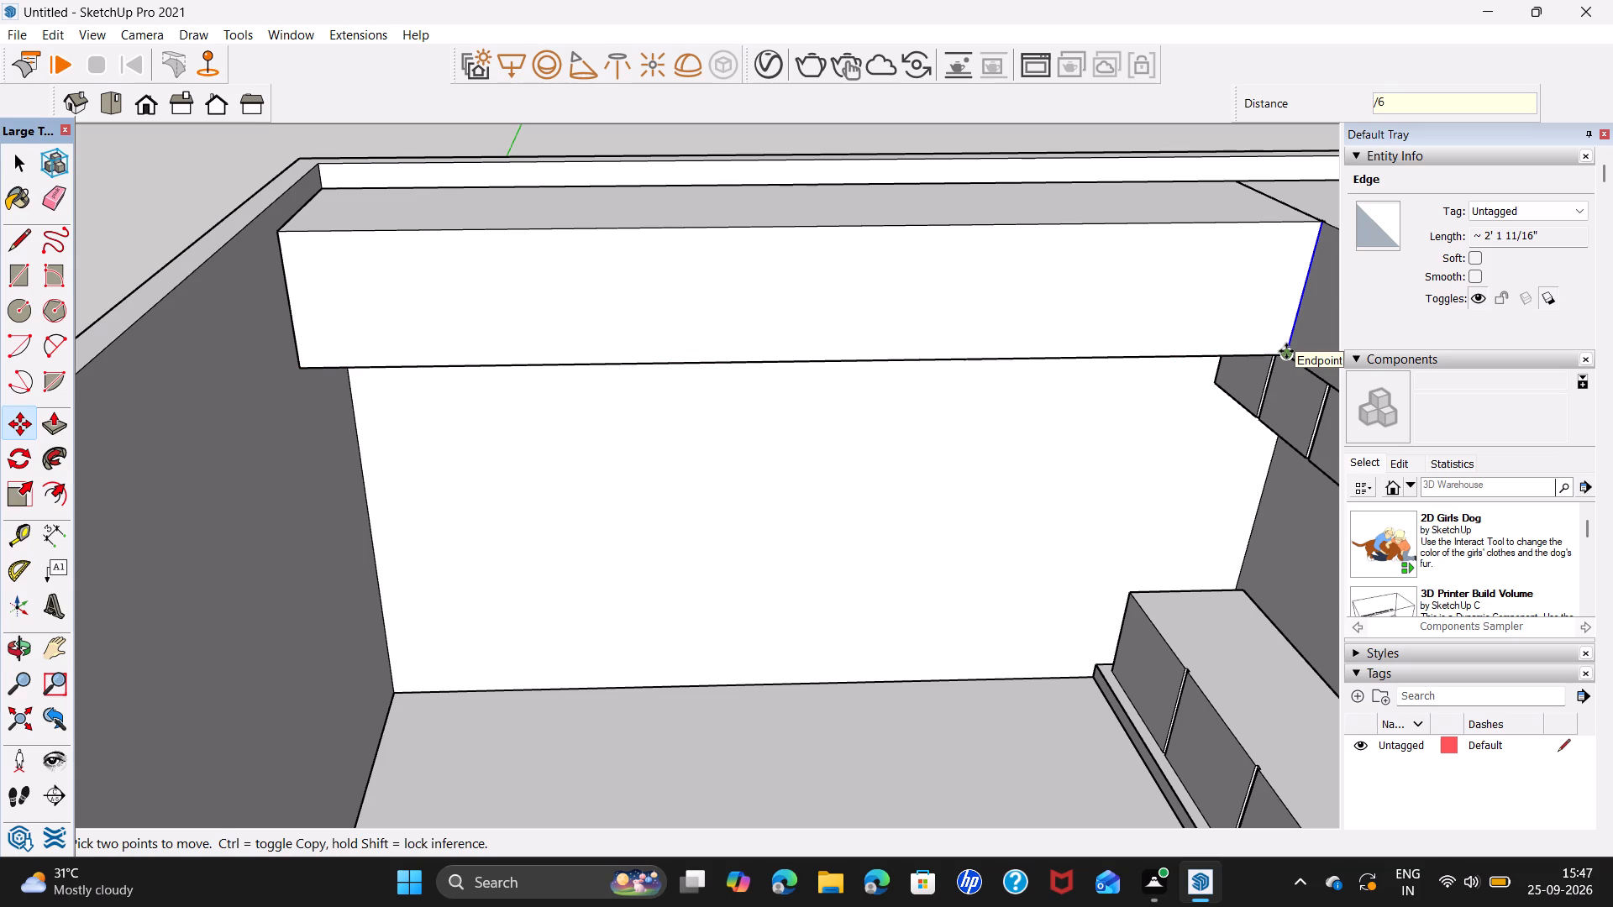
pyautogui.press('Return')
pyautogui.press('space')
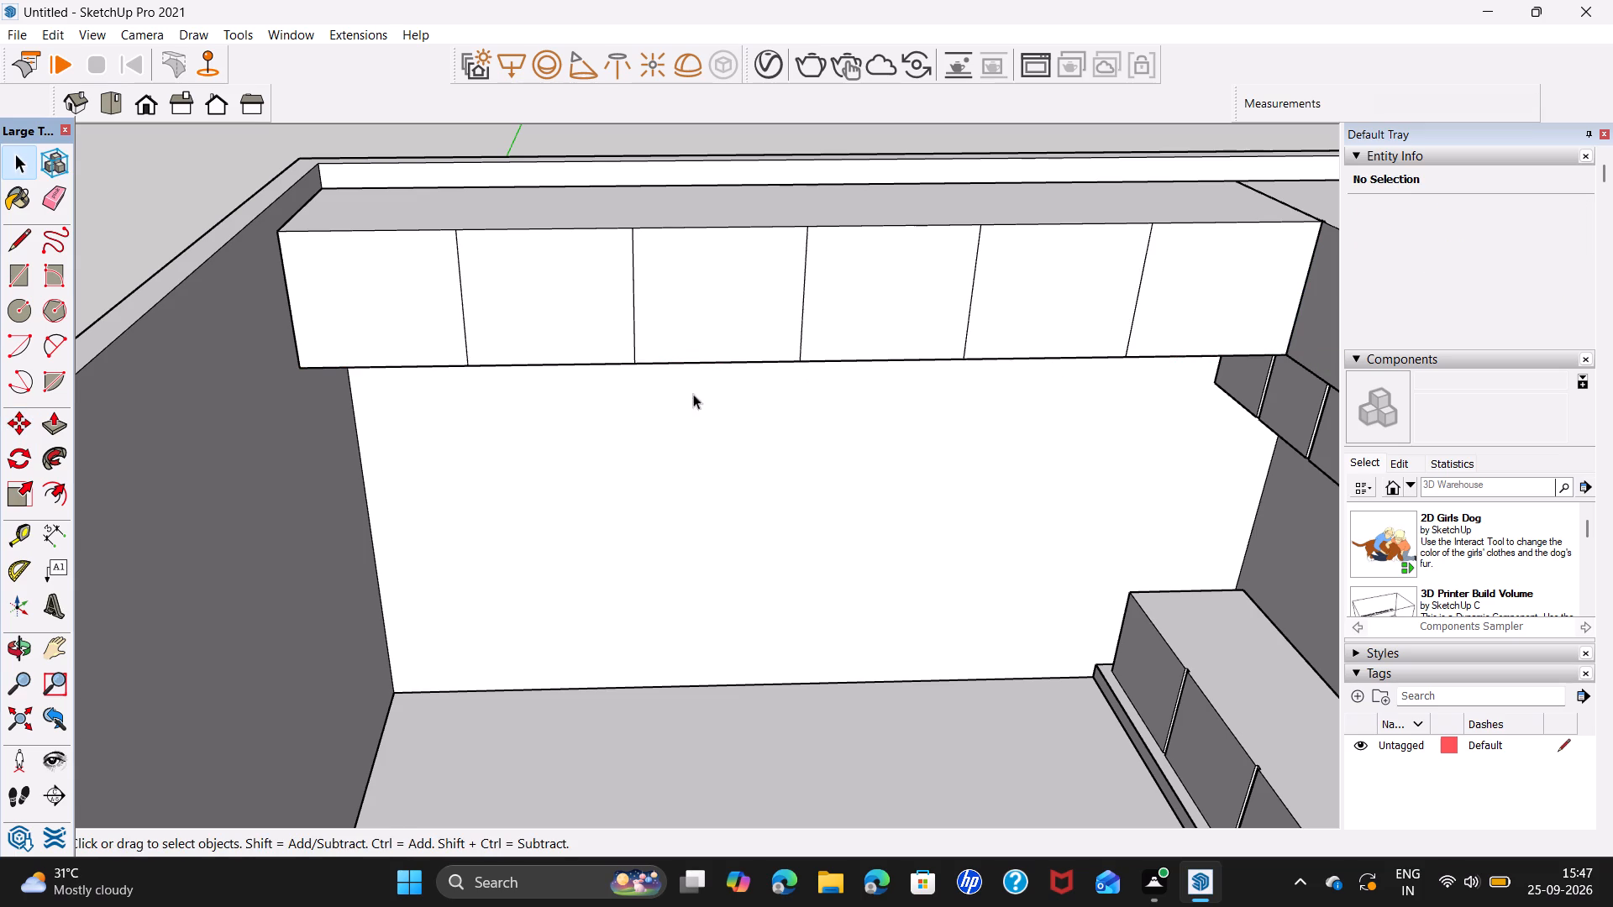
# Copy the divider line nearest the side wall 0.5" toward the adjoining cupboards.
pyautogui.click(468, 363)
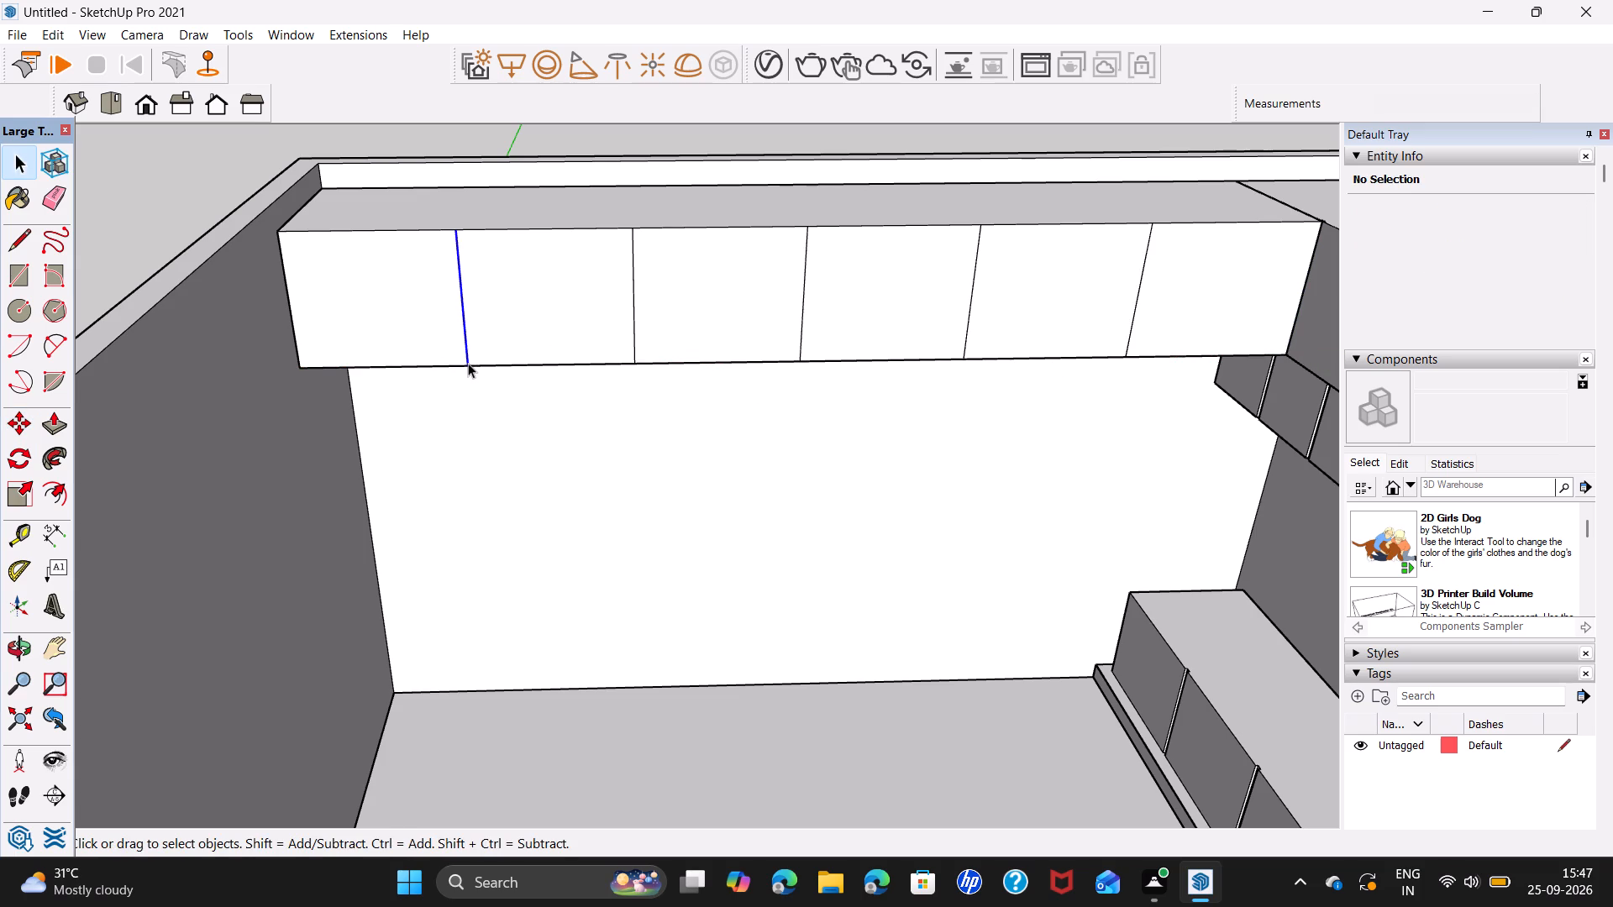
pyautogui.press('m')
pyautogui.click(468, 363)
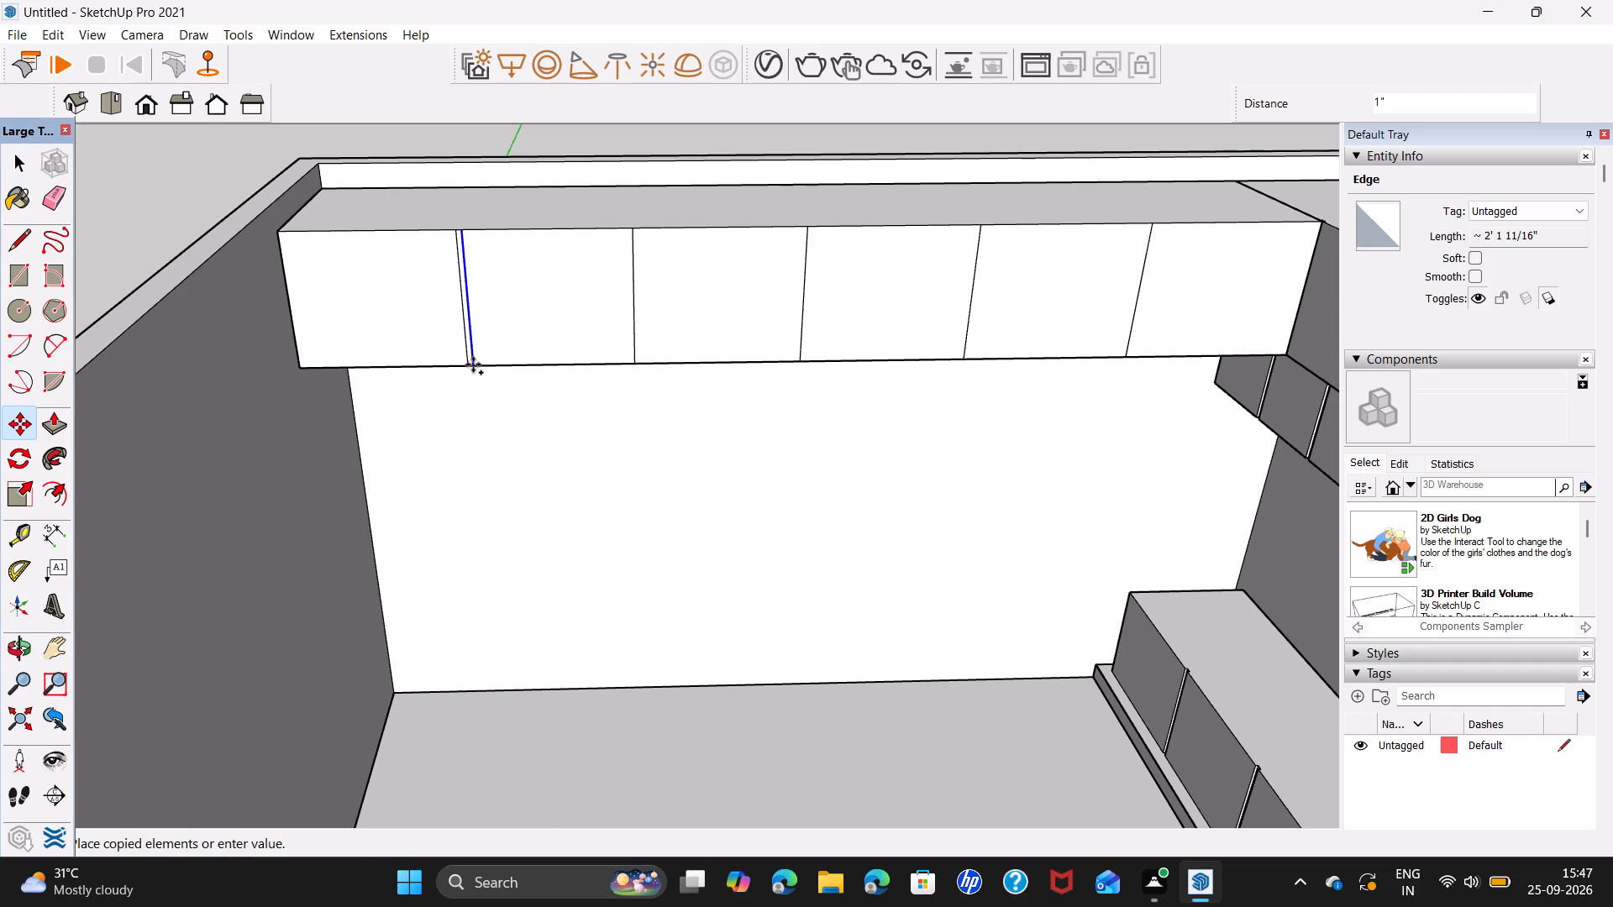
pyautogui.write('0.')
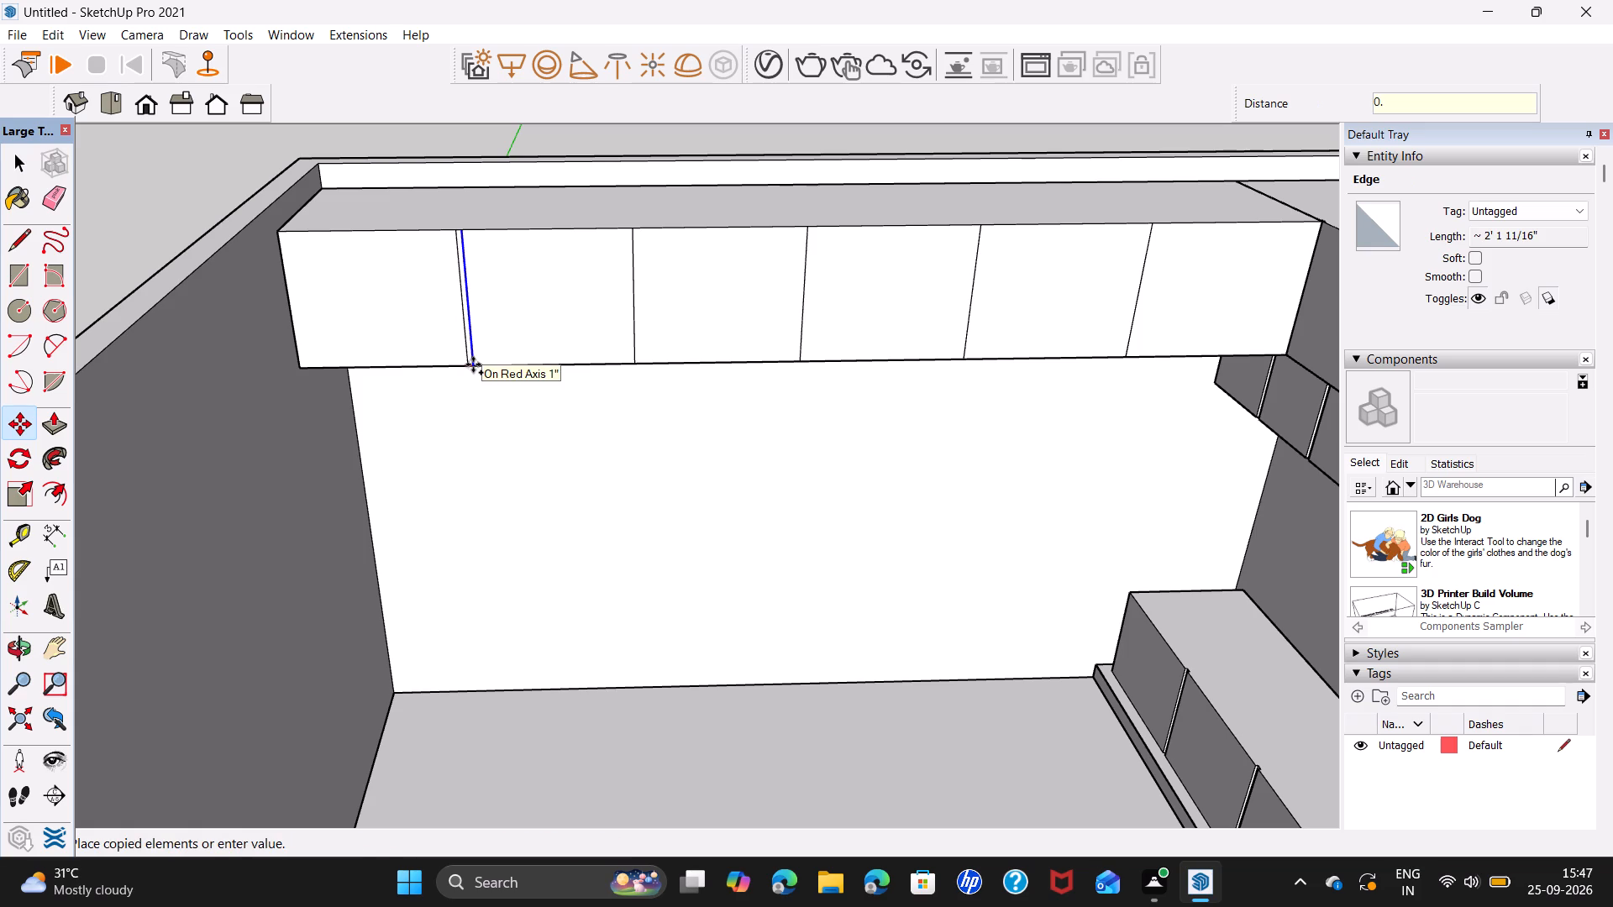
pyautogui.press('5')
pyautogui.press('Return')
# Copy the offset line 1" back toward the side wall and delete the original divider between them, leaving a 1" strip.
pyautogui.scroll(6, 473, 364)
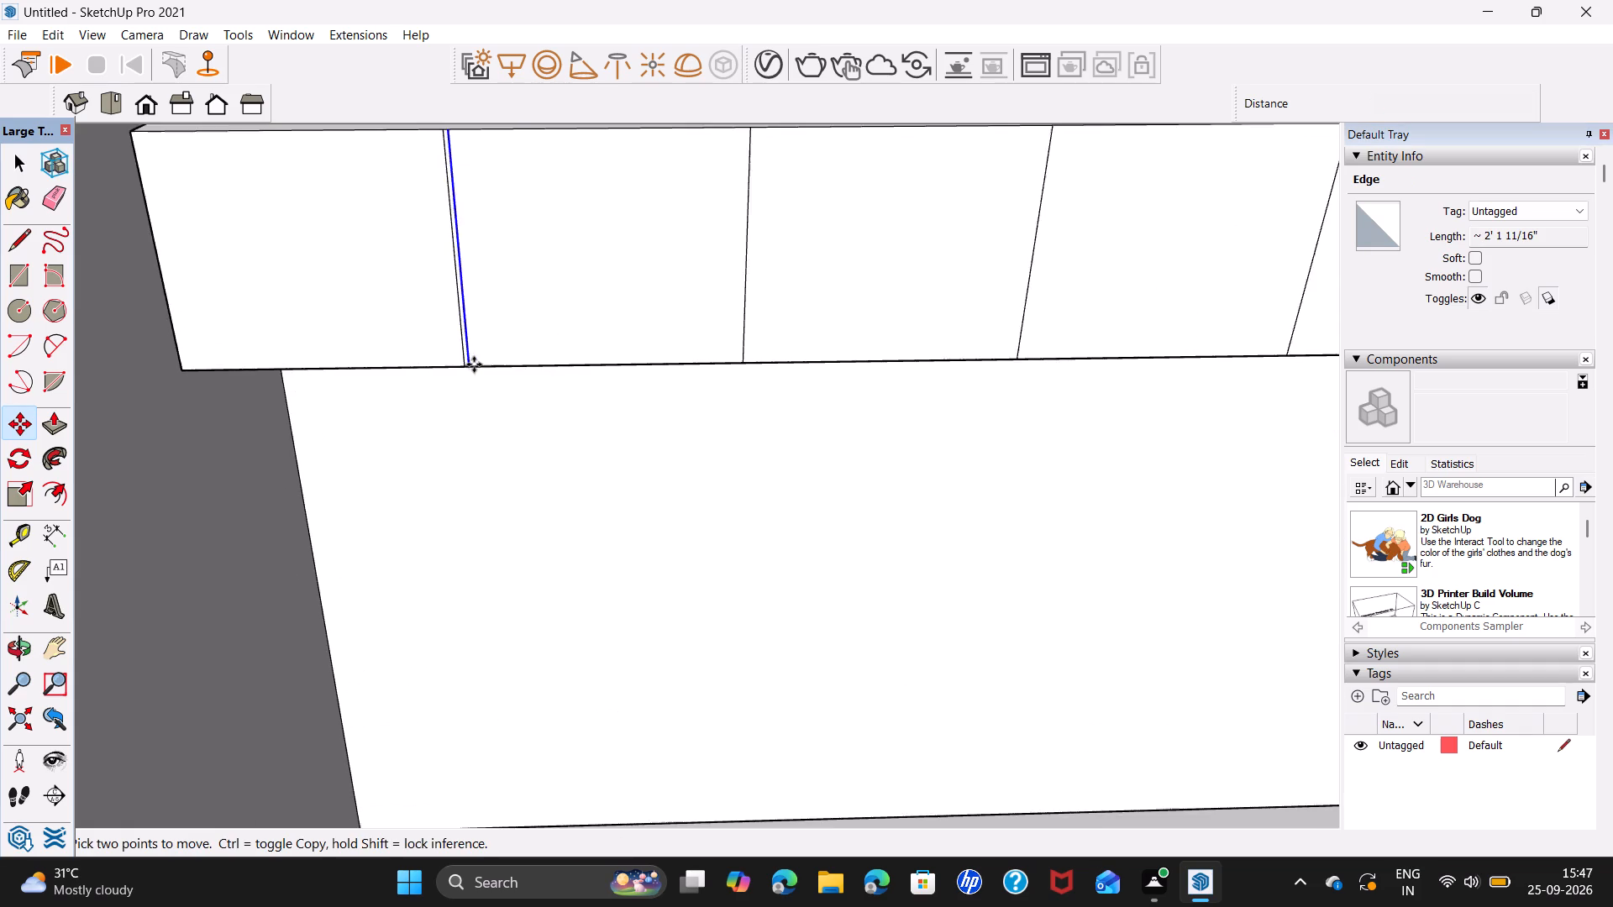
pyautogui.scroll(7, 474, 364)
pyautogui.click(464, 370)
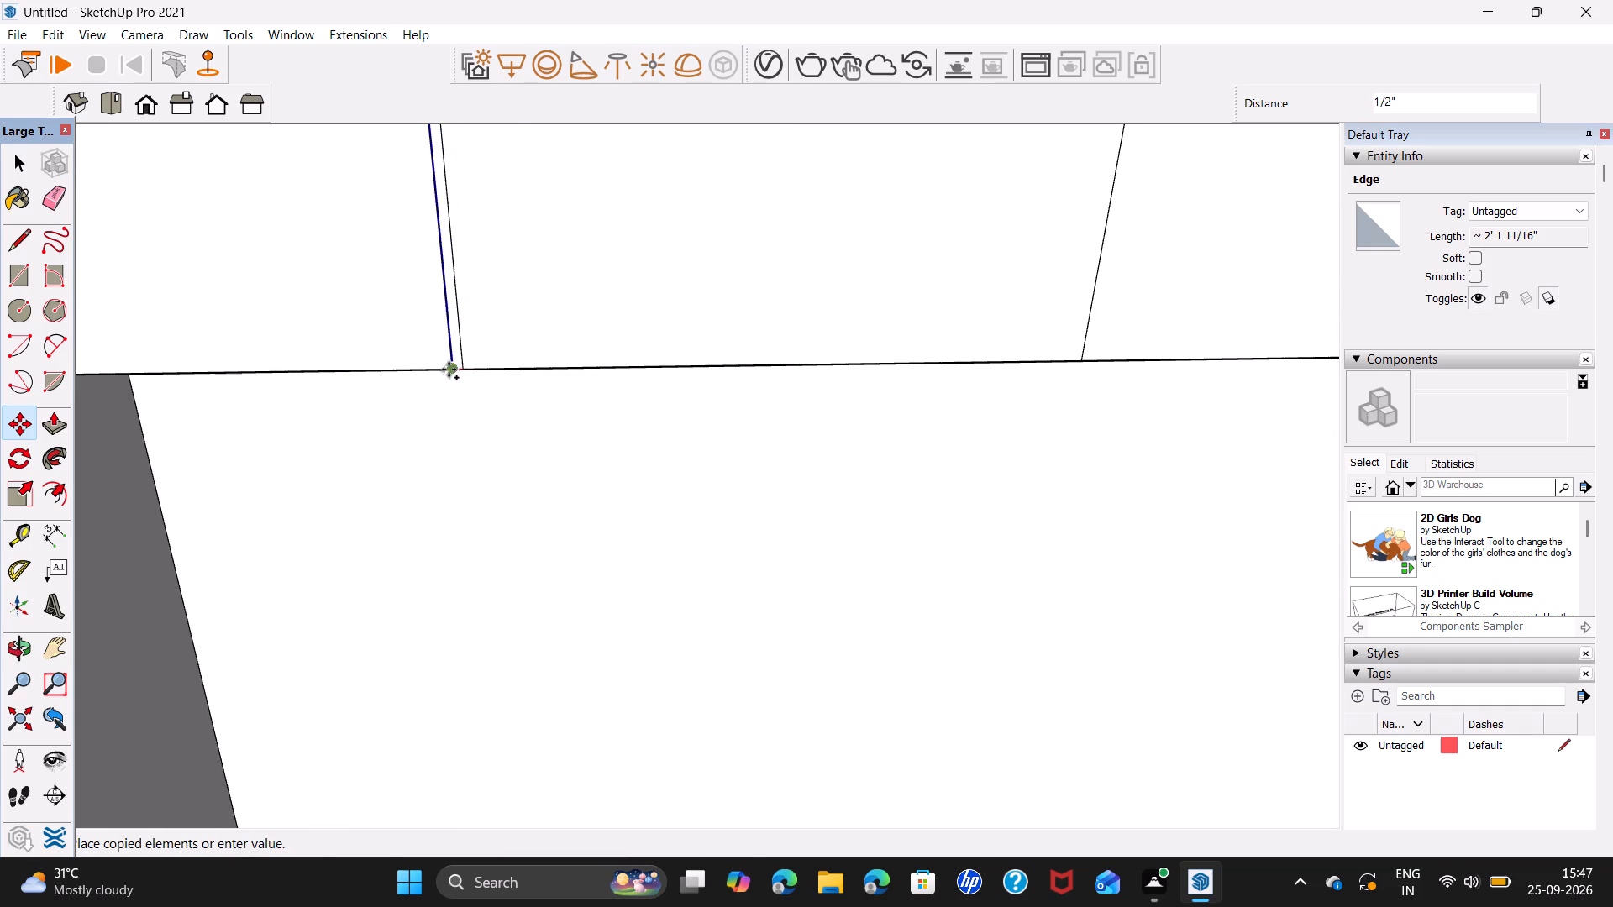
pyautogui.press('1')
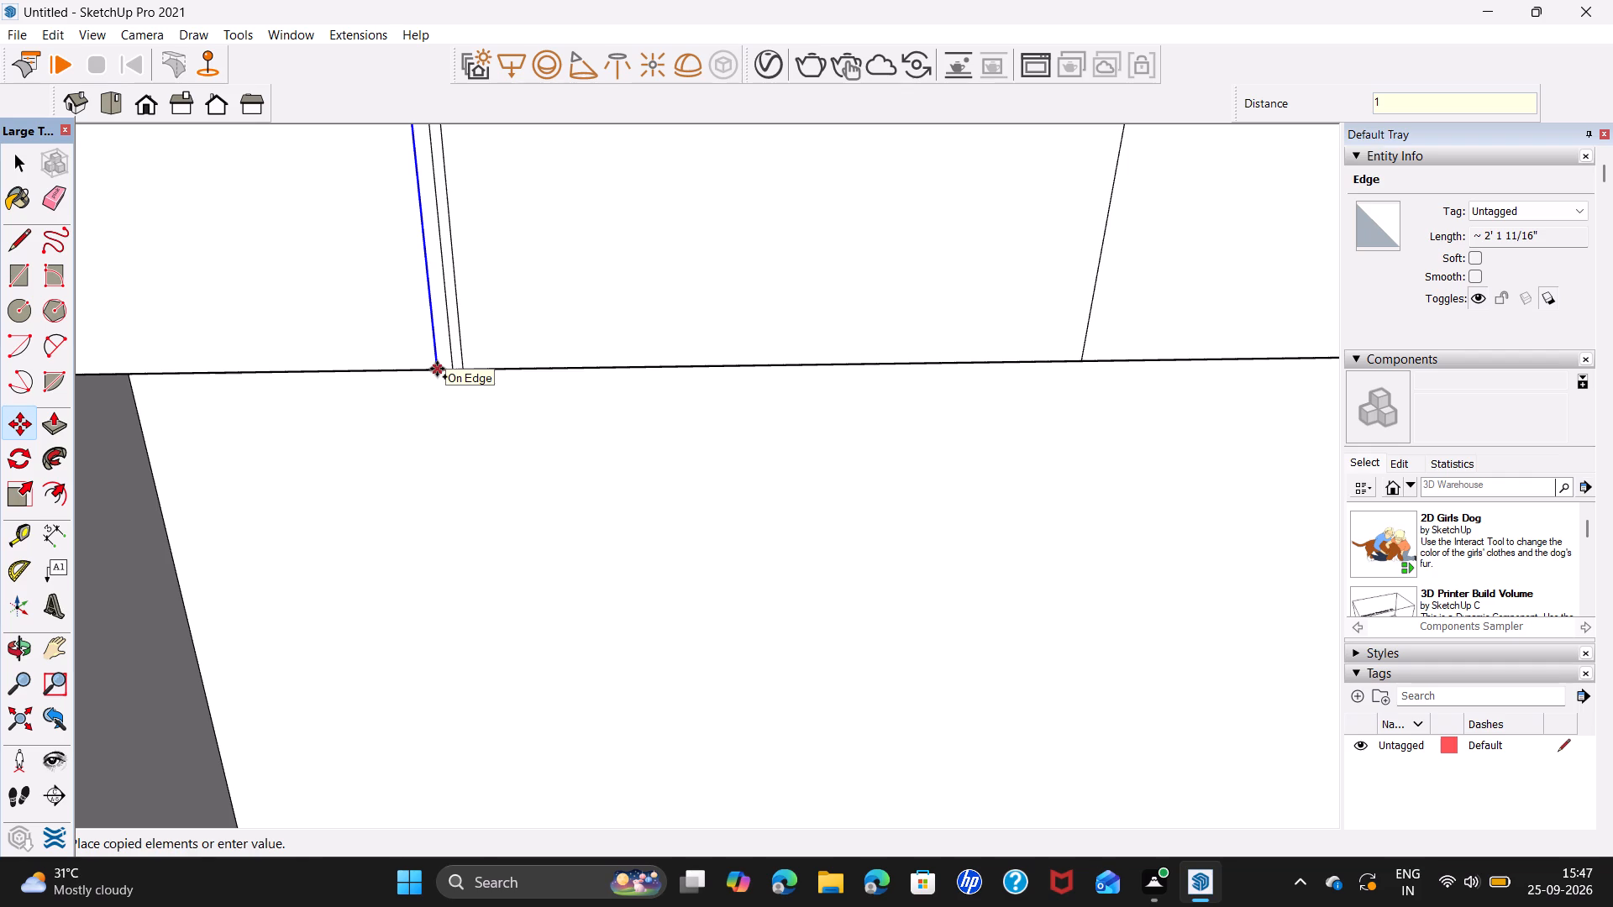
pyautogui.press('Return')
pyautogui.press('space')
pyautogui.click(452, 366)
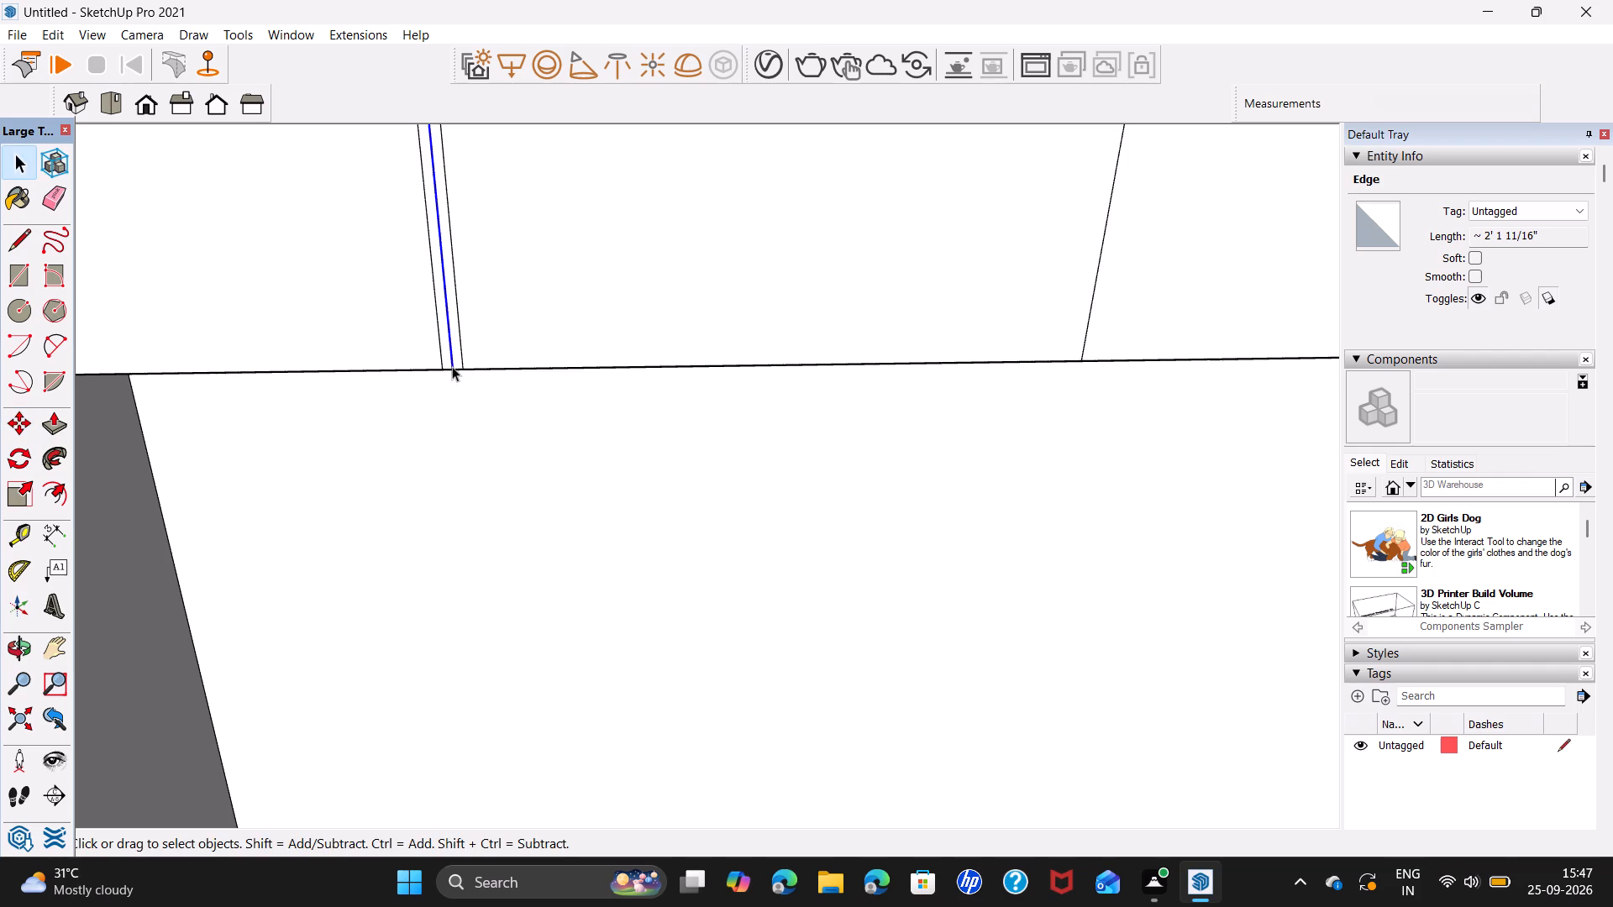
pyautogui.press('BackSpace')
pyautogui.press('Delete')
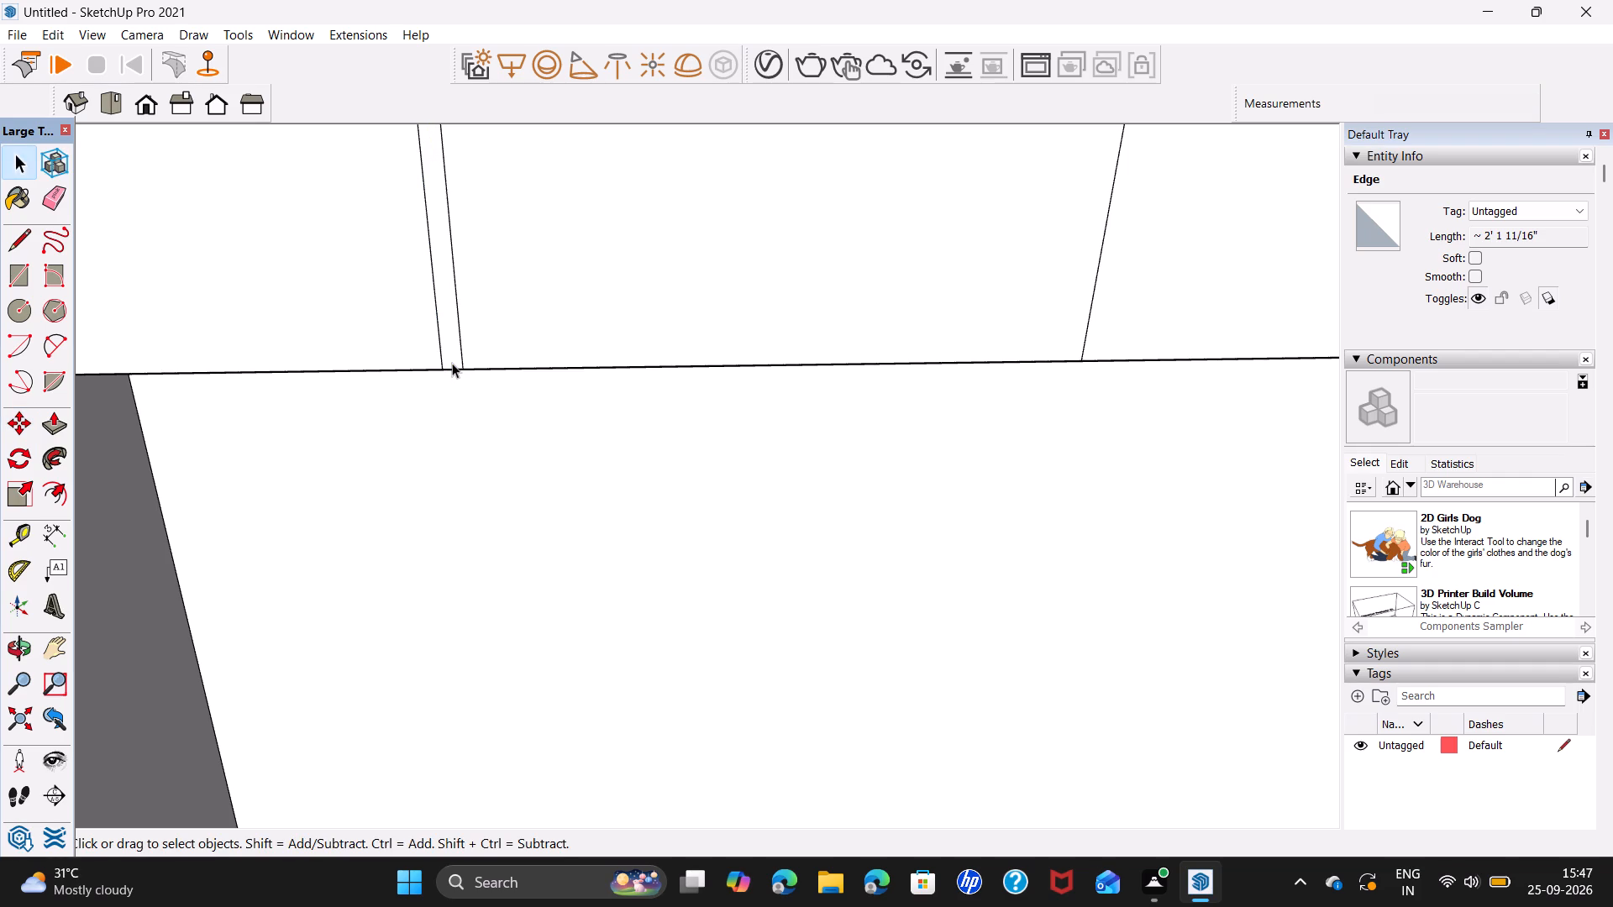
# Copy the 1" strip to the divider nearest the adjoining cupboards and distribute it over the remaining dividers with /4.
pyautogui.click(452, 363)
pyautogui.press('m')
pyautogui.scroll(7, 452, 362)
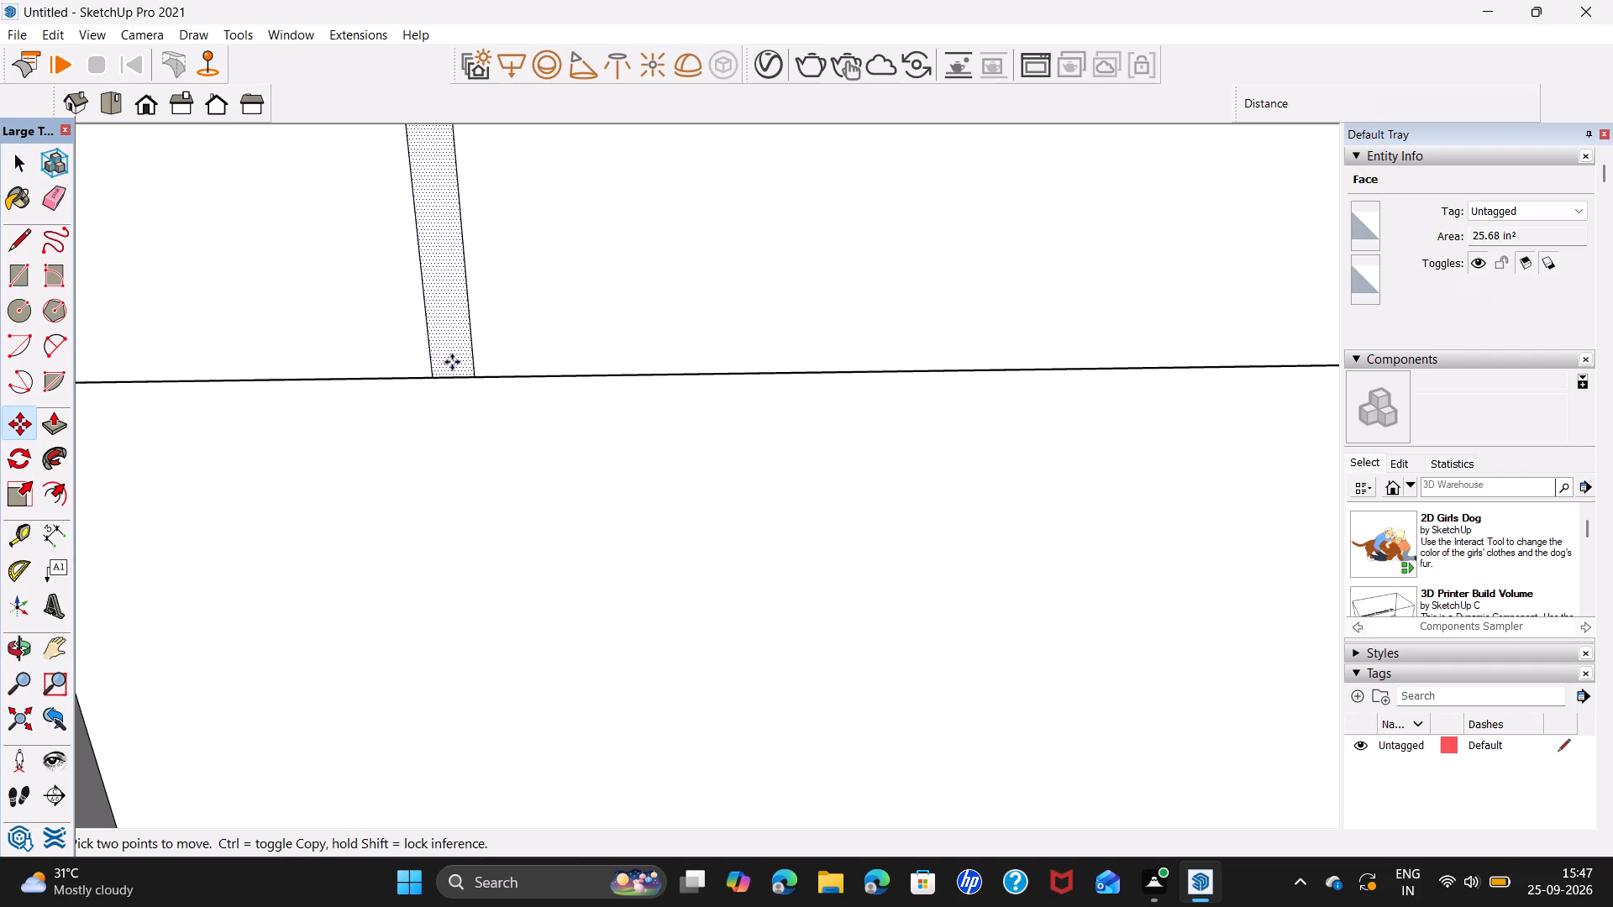
pyautogui.click(454, 378)
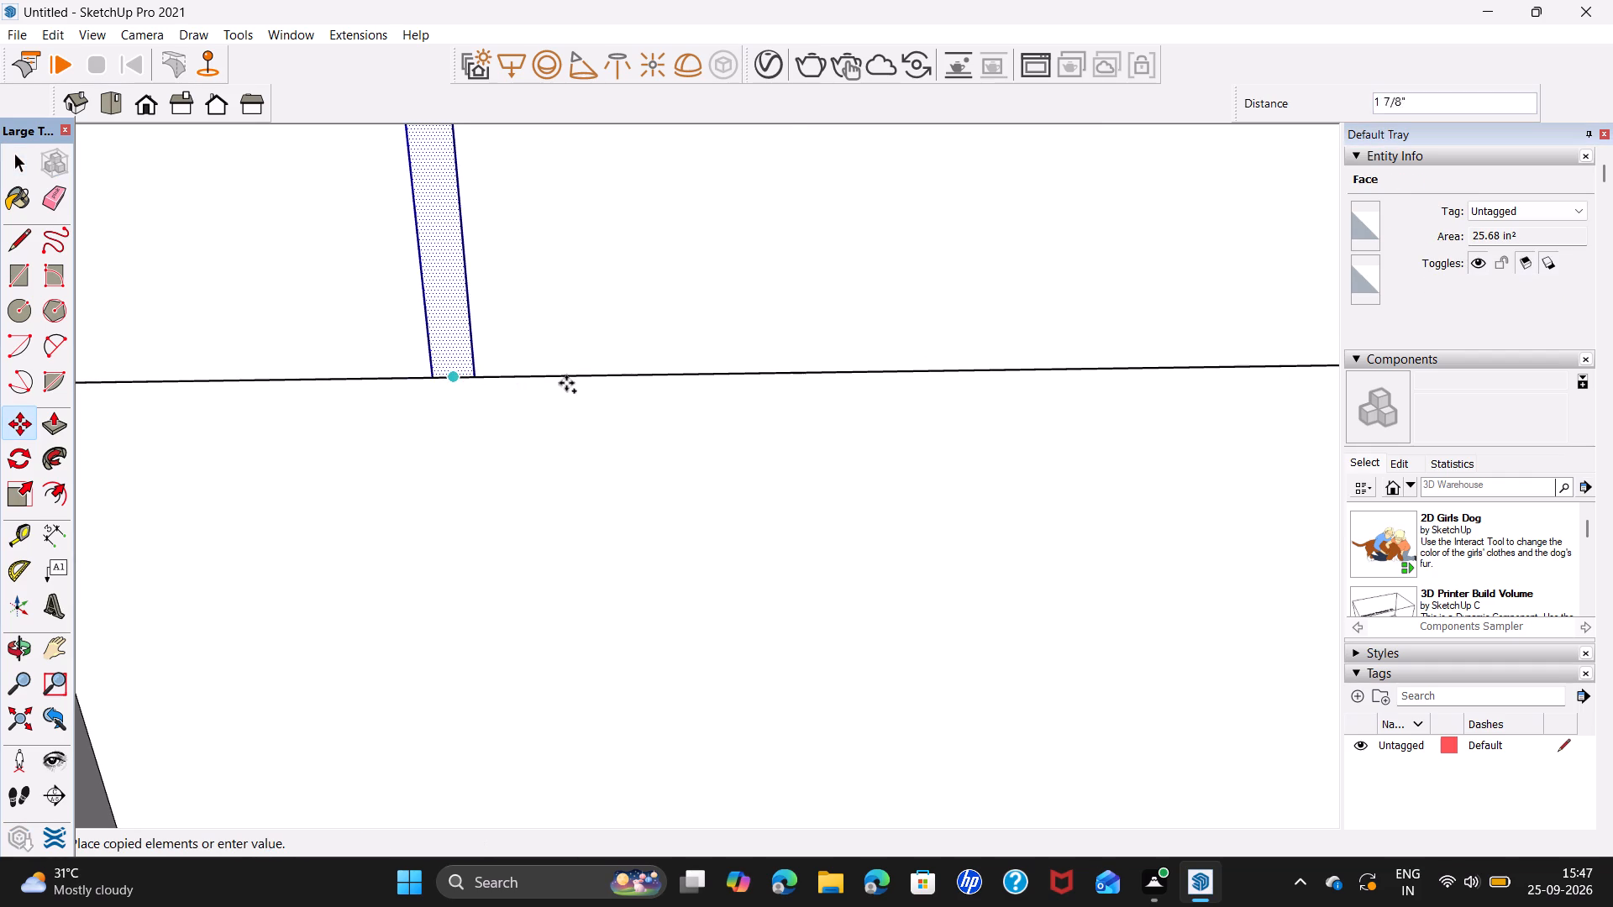
pyautogui.scroll(-12, 819, 375)
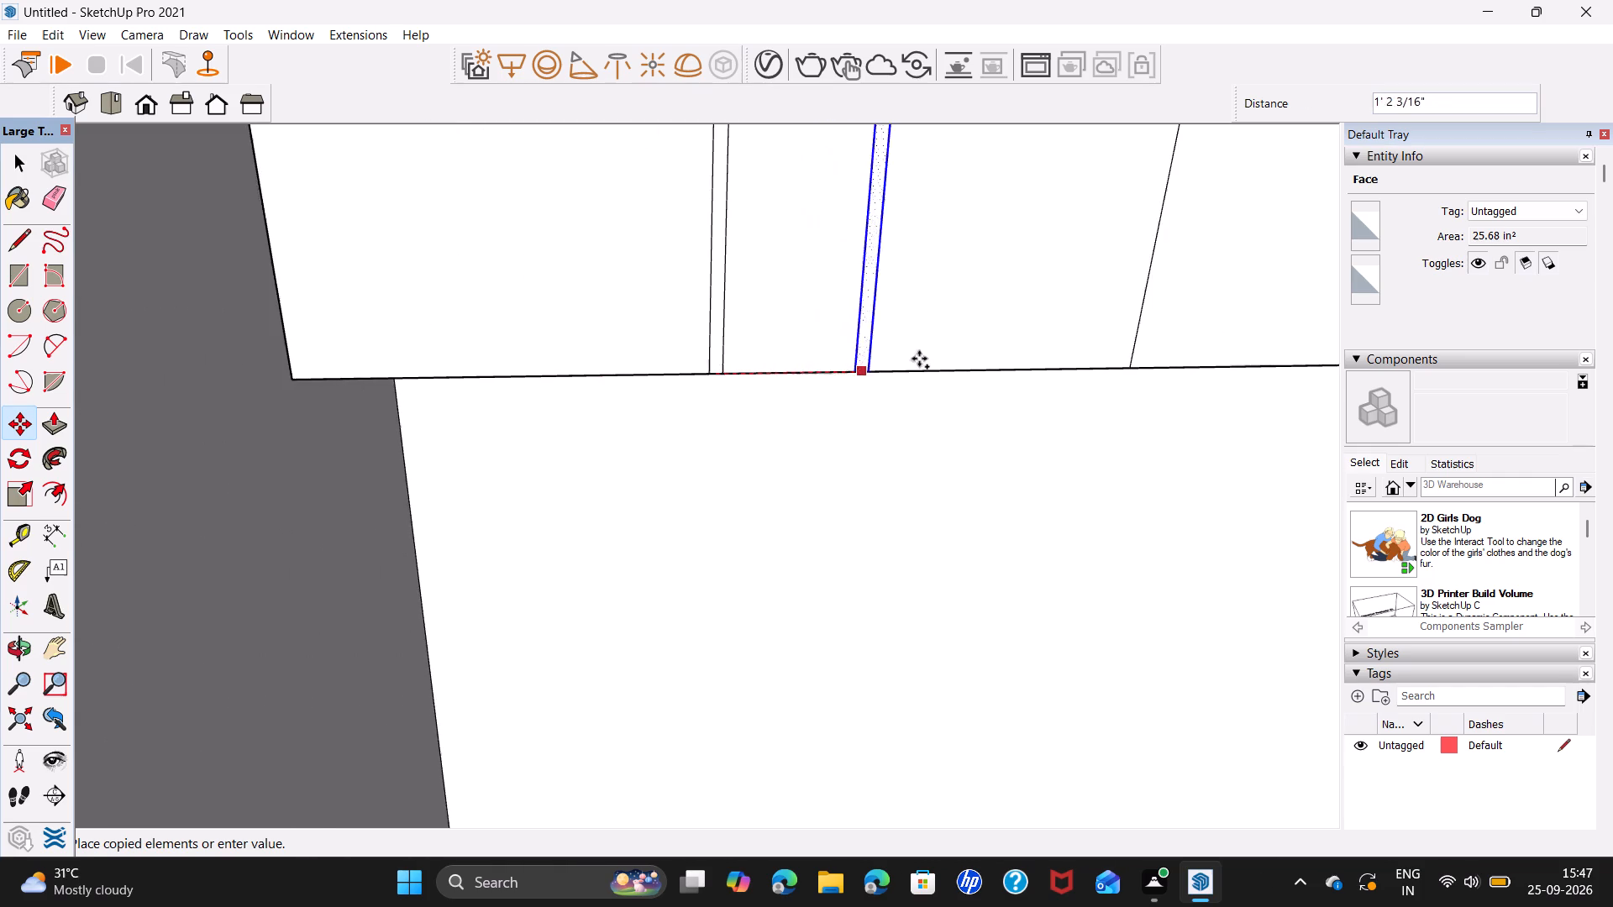
pyautogui.scroll(-6, 921, 359)
pyautogui.keyDown('shift'); pyautogui.moveTo(1030, 338); pyautogui.dragTo(0, 363, button='middle'); pyautogui.keyUp('shift')
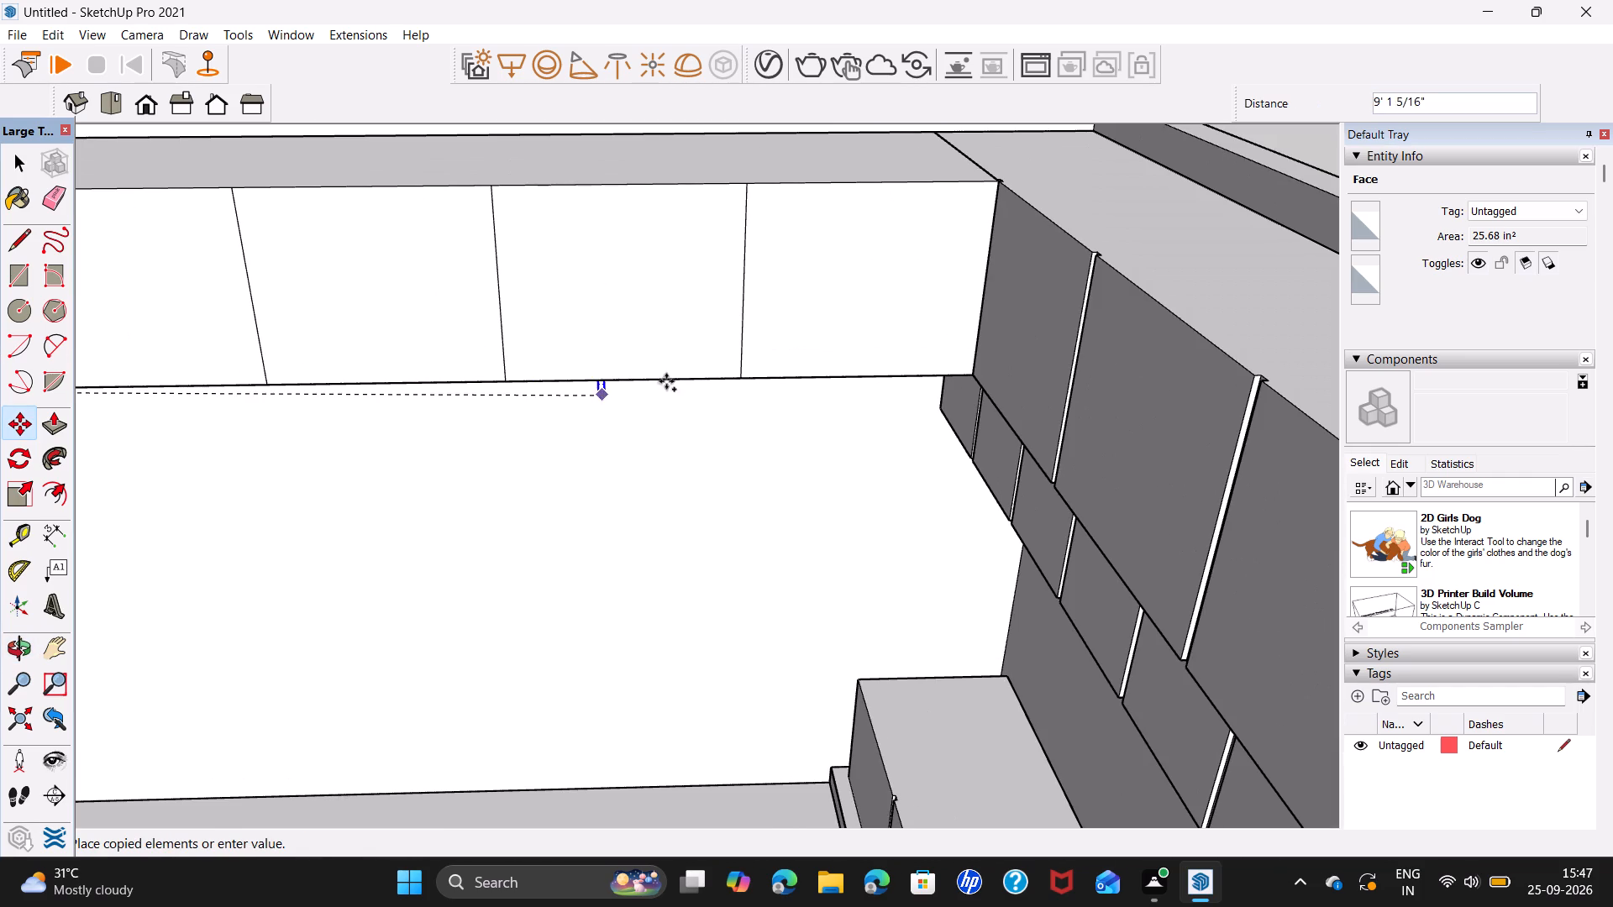
pyautogui.scroll(12, 739, 377)
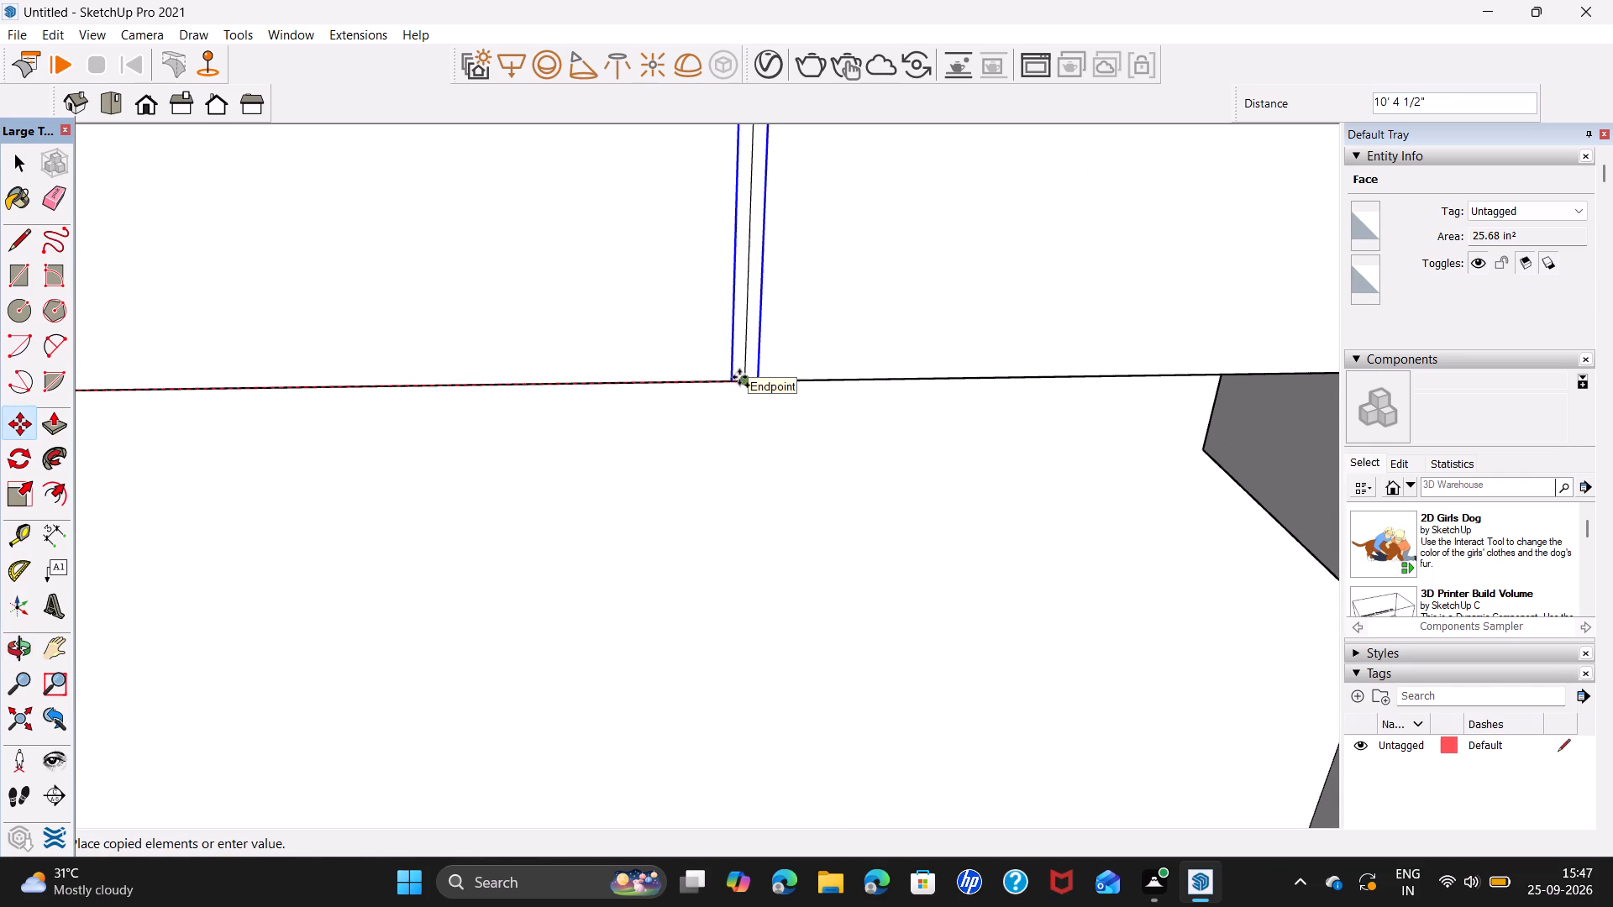
pyautogui.click(741, 382)
pyautogui.scroll(-11, 741, 383)
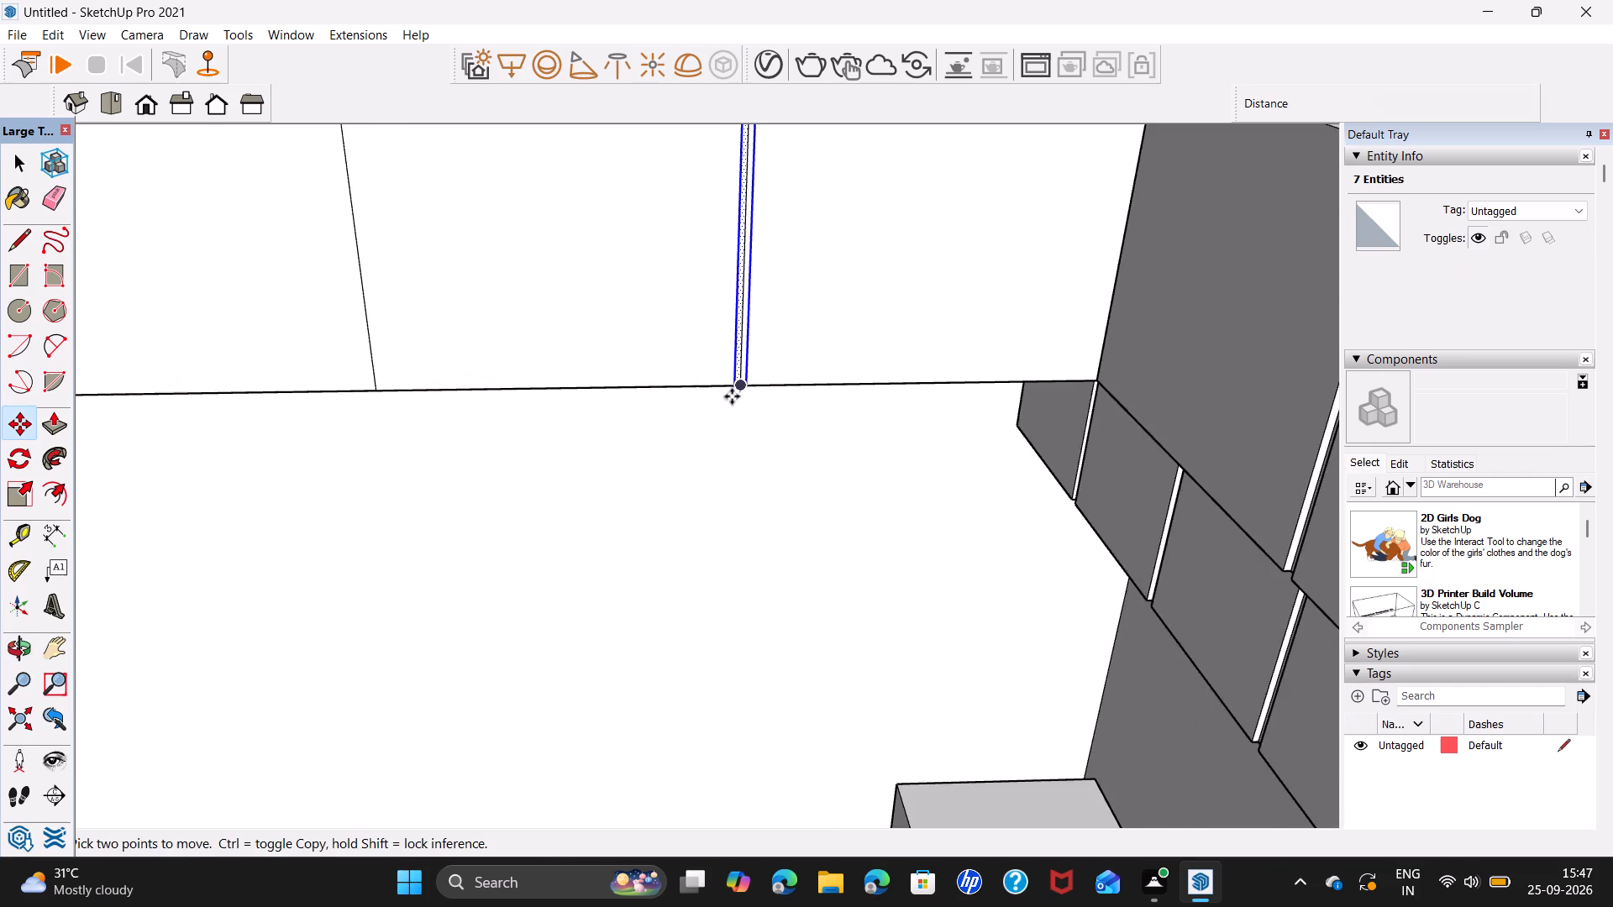
pyautogui.scroll(-7, 732, 396)
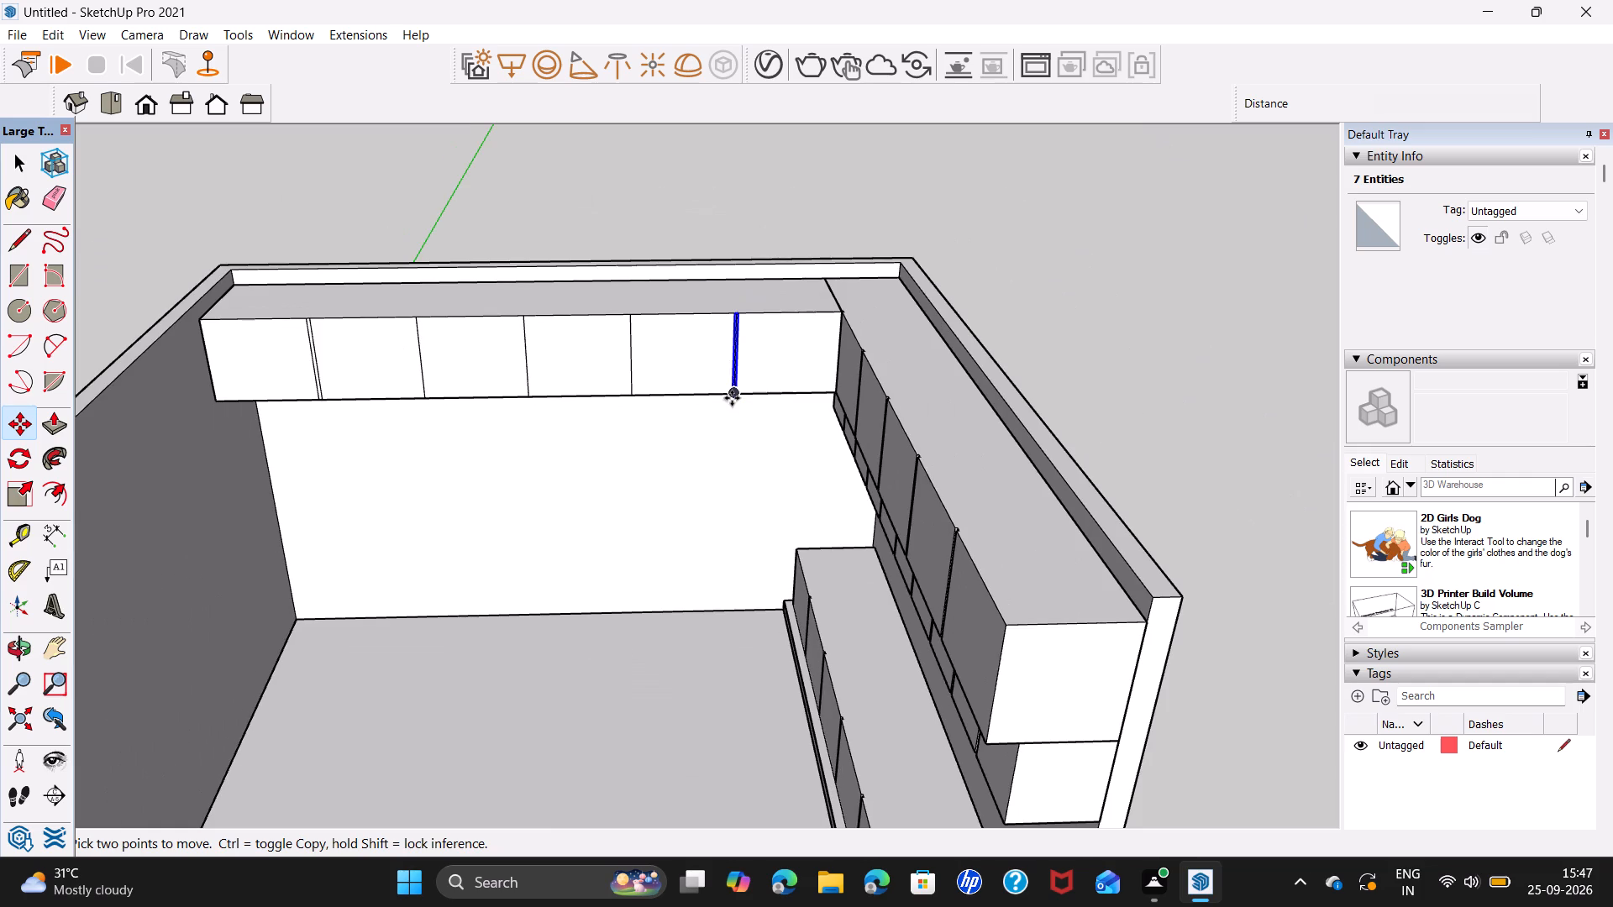
pyautogui.write('/4')
pyautogui.press('Return')
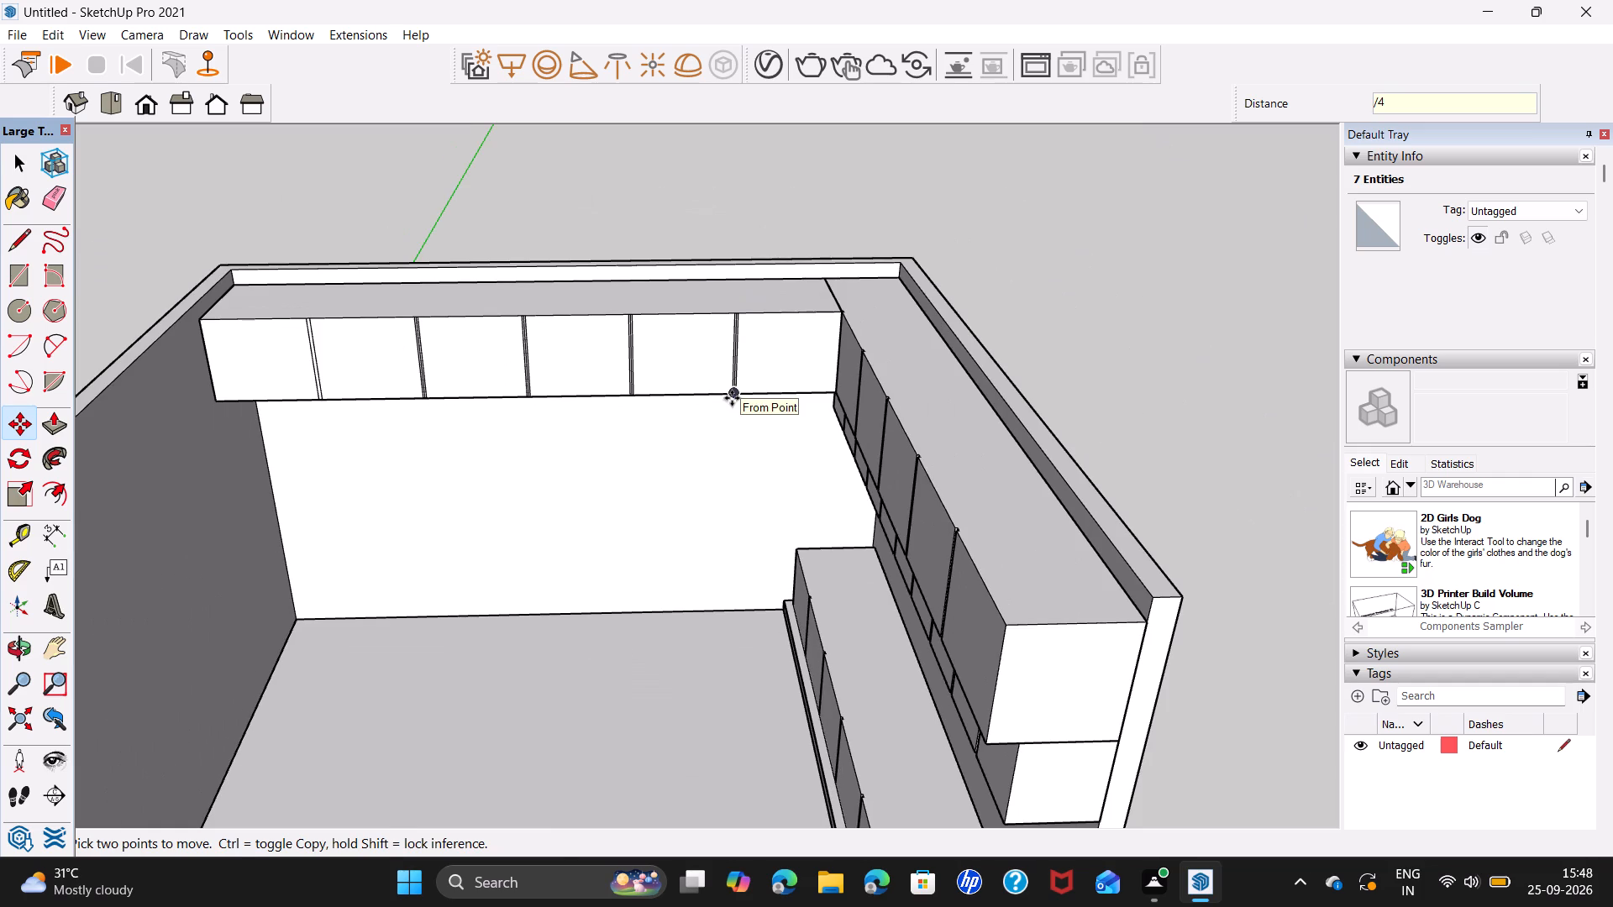
pyautogui.press('space')
# Delete the original divider line inside each of the four copied strips on the new cupboard's front.
pyautogui.scroll(3, 423, 353)
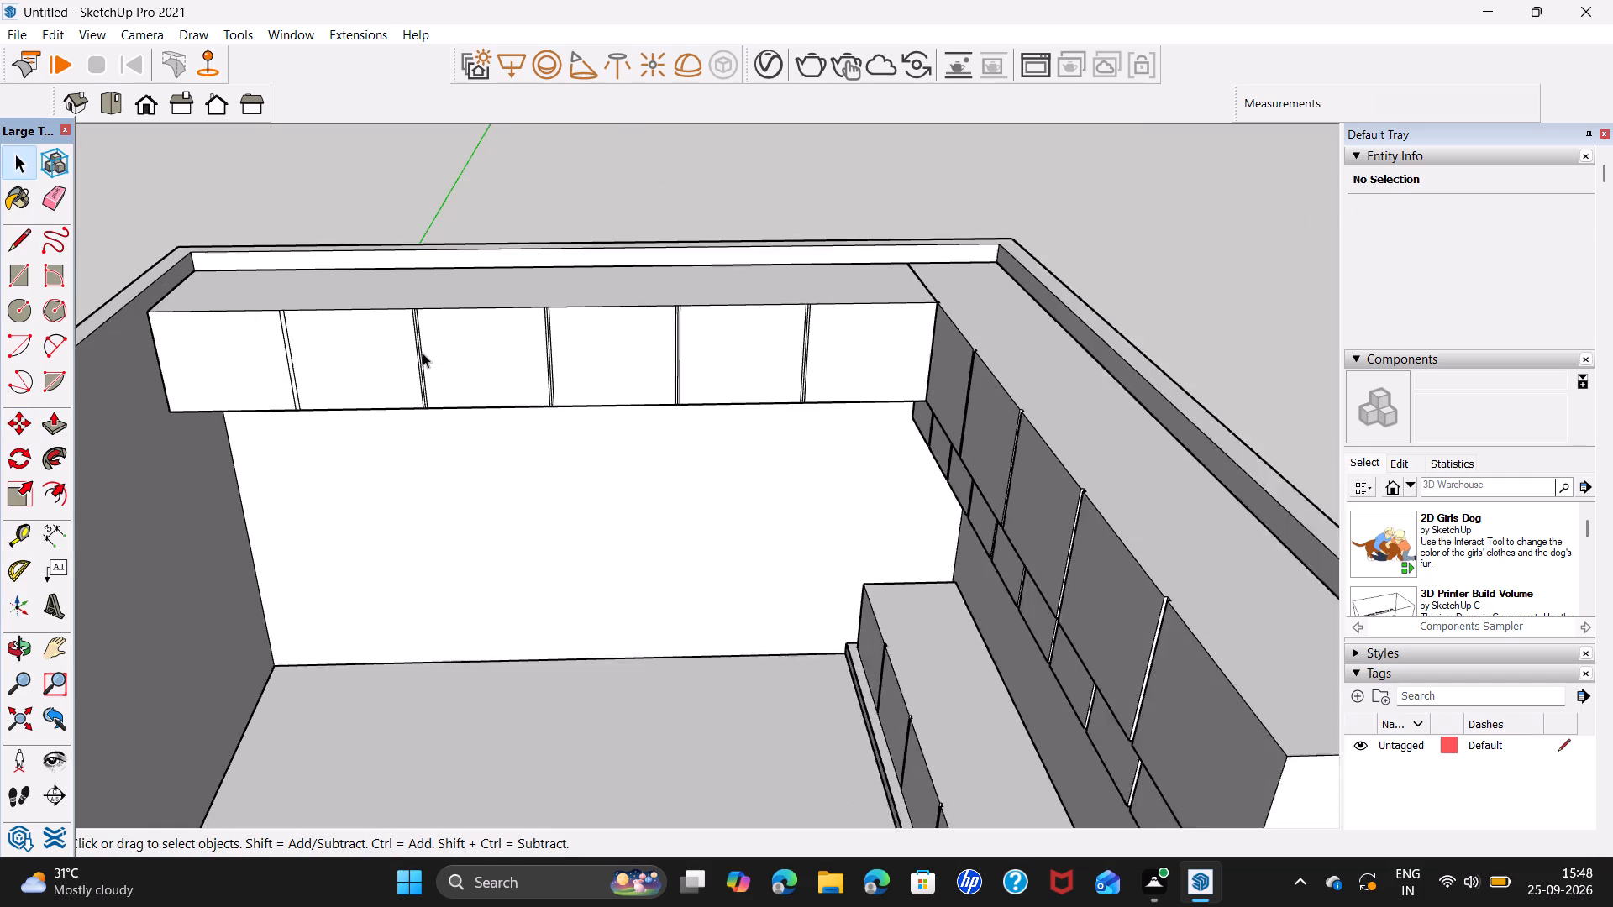
pyautogui.scroll(9, 423, 353)
pyautogui.click(429, 371)
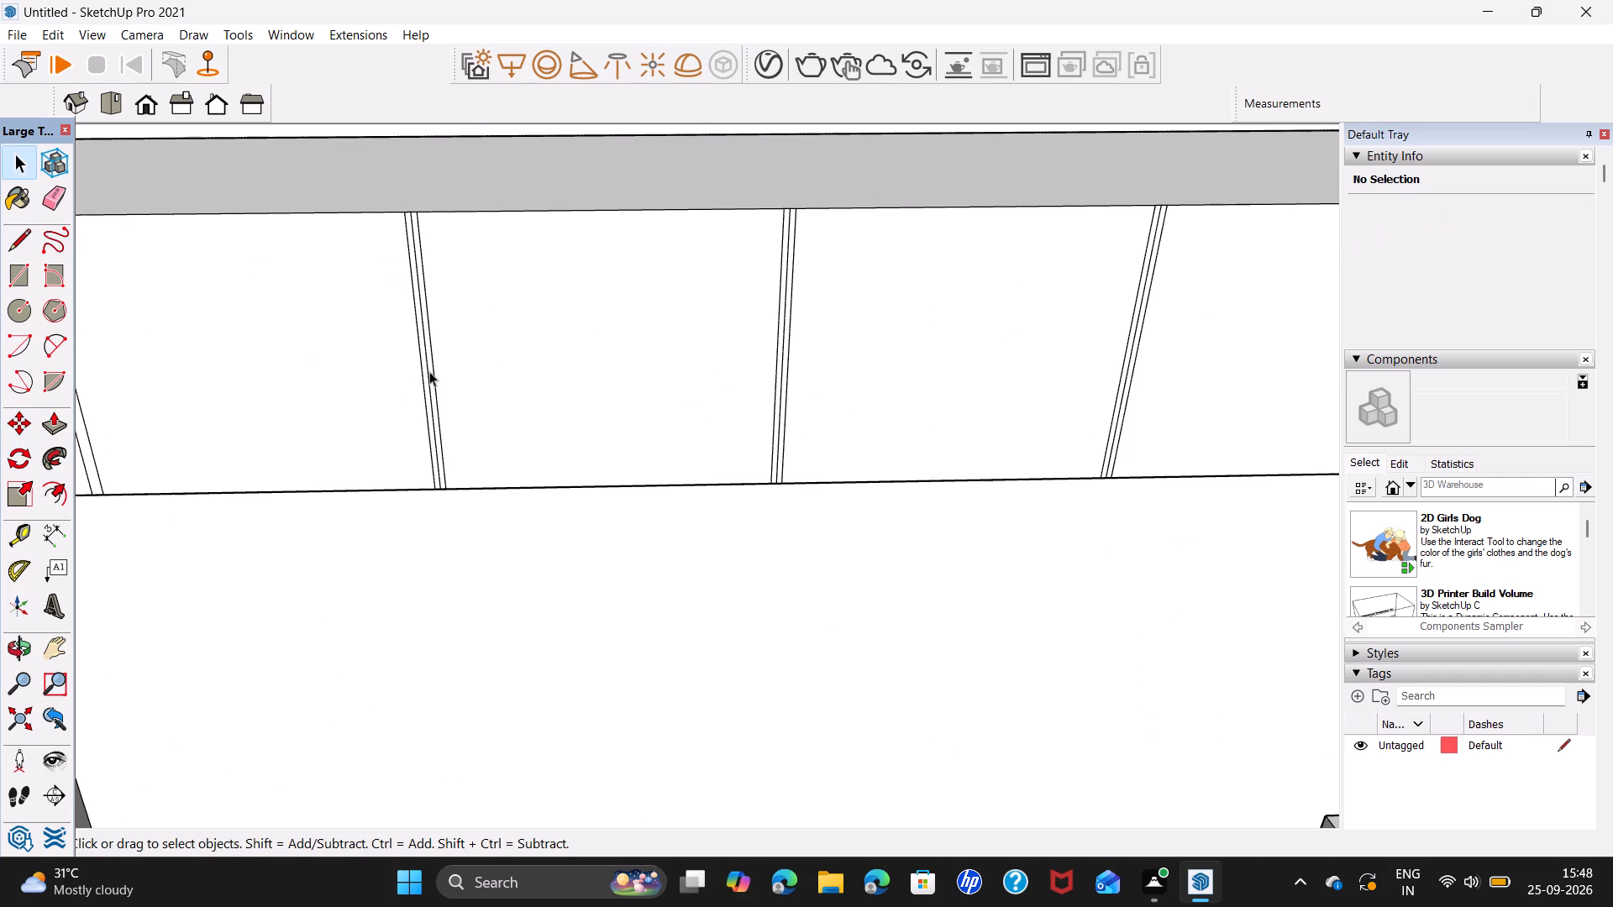
pyautogui.press('Delete')
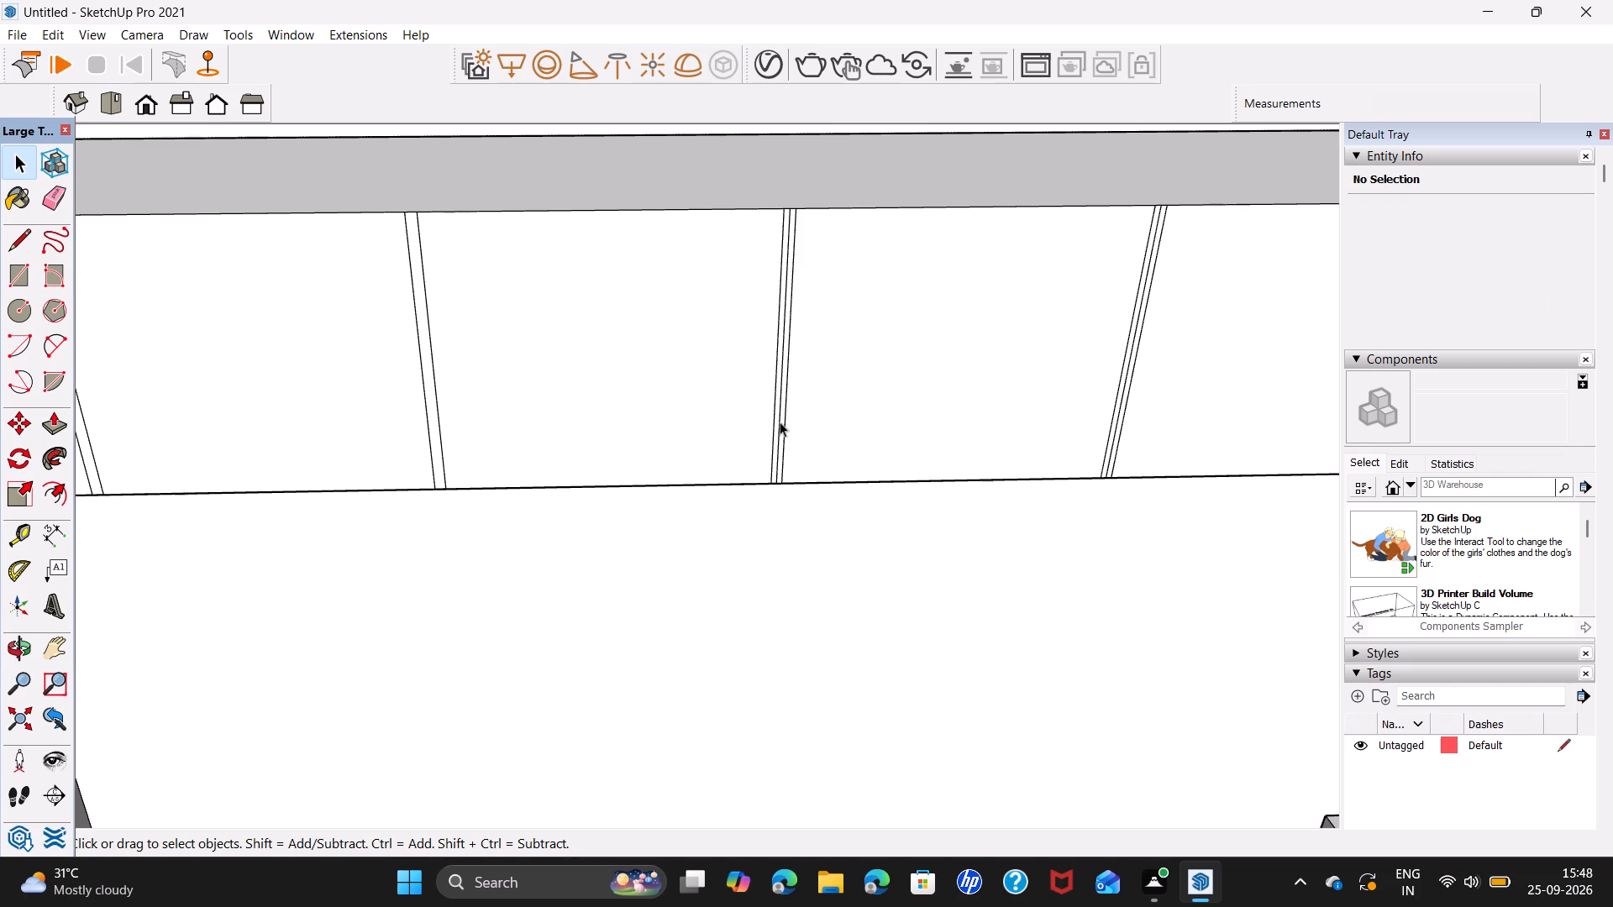
pyautogui.click(785, 422)
pyautogui.click(779, 421)
pyautogui.press('Delete')
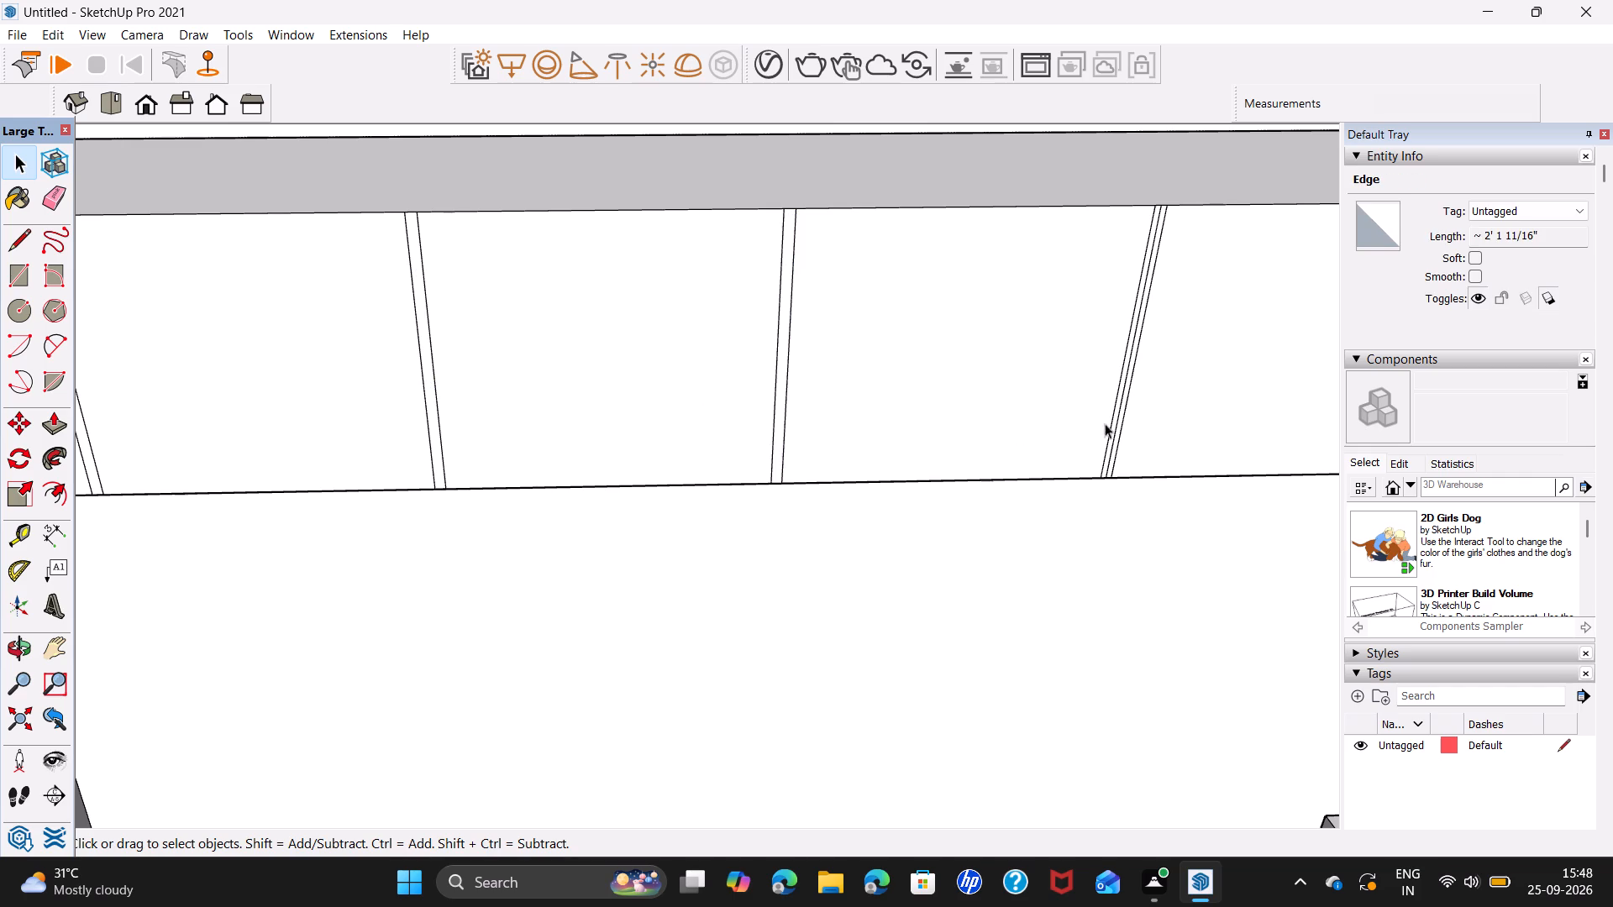
pyautogui.scroll(4, 1138, 421)
pyautogui.click(1110, 417)
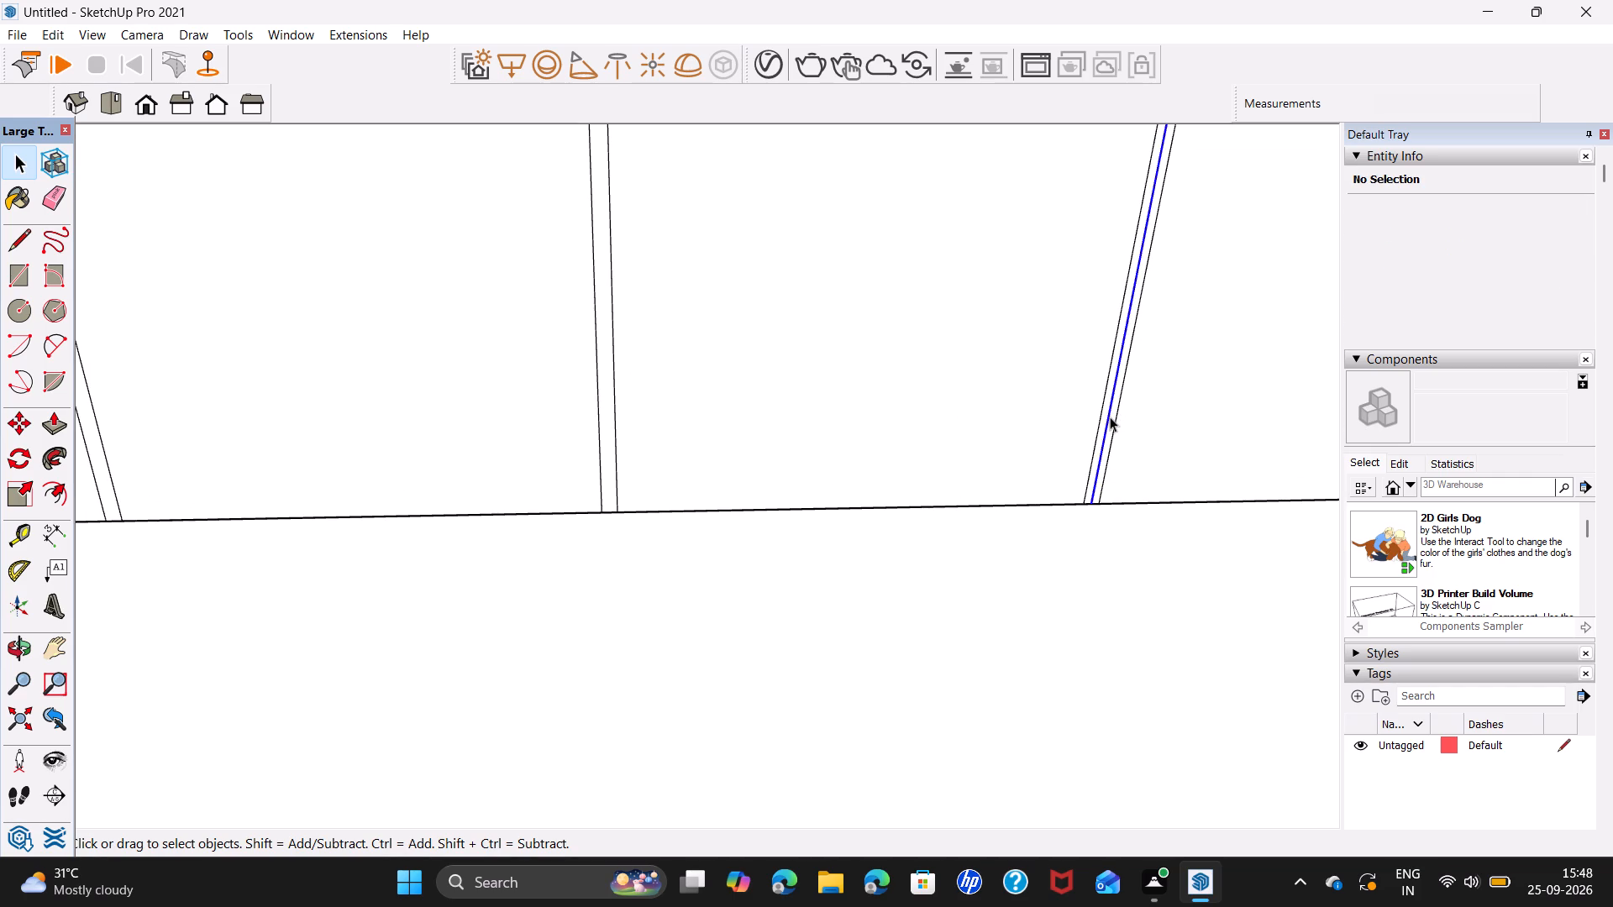
pyautogui.press('Delete')
pyautogui.scroll(-10, 1161, 421)
pyautogui.moveTo(1178, 441); pyautogui.dragTo(813, 462, button='middle')
pyautogui.scroll(7, 976, 420)
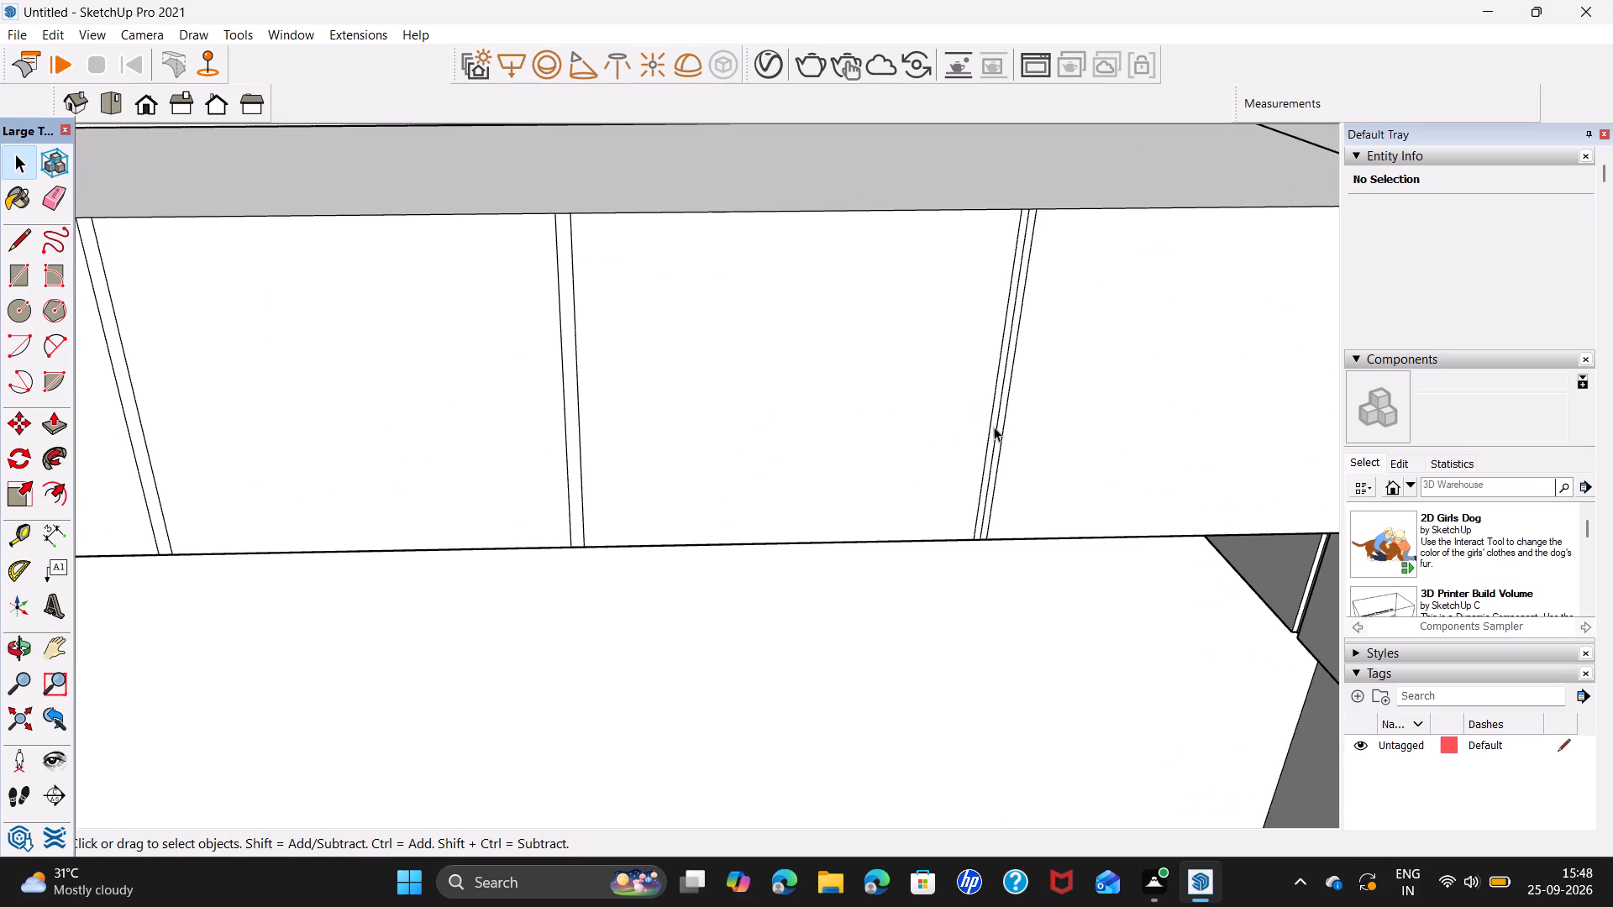
pyautogui.click(996, 434)
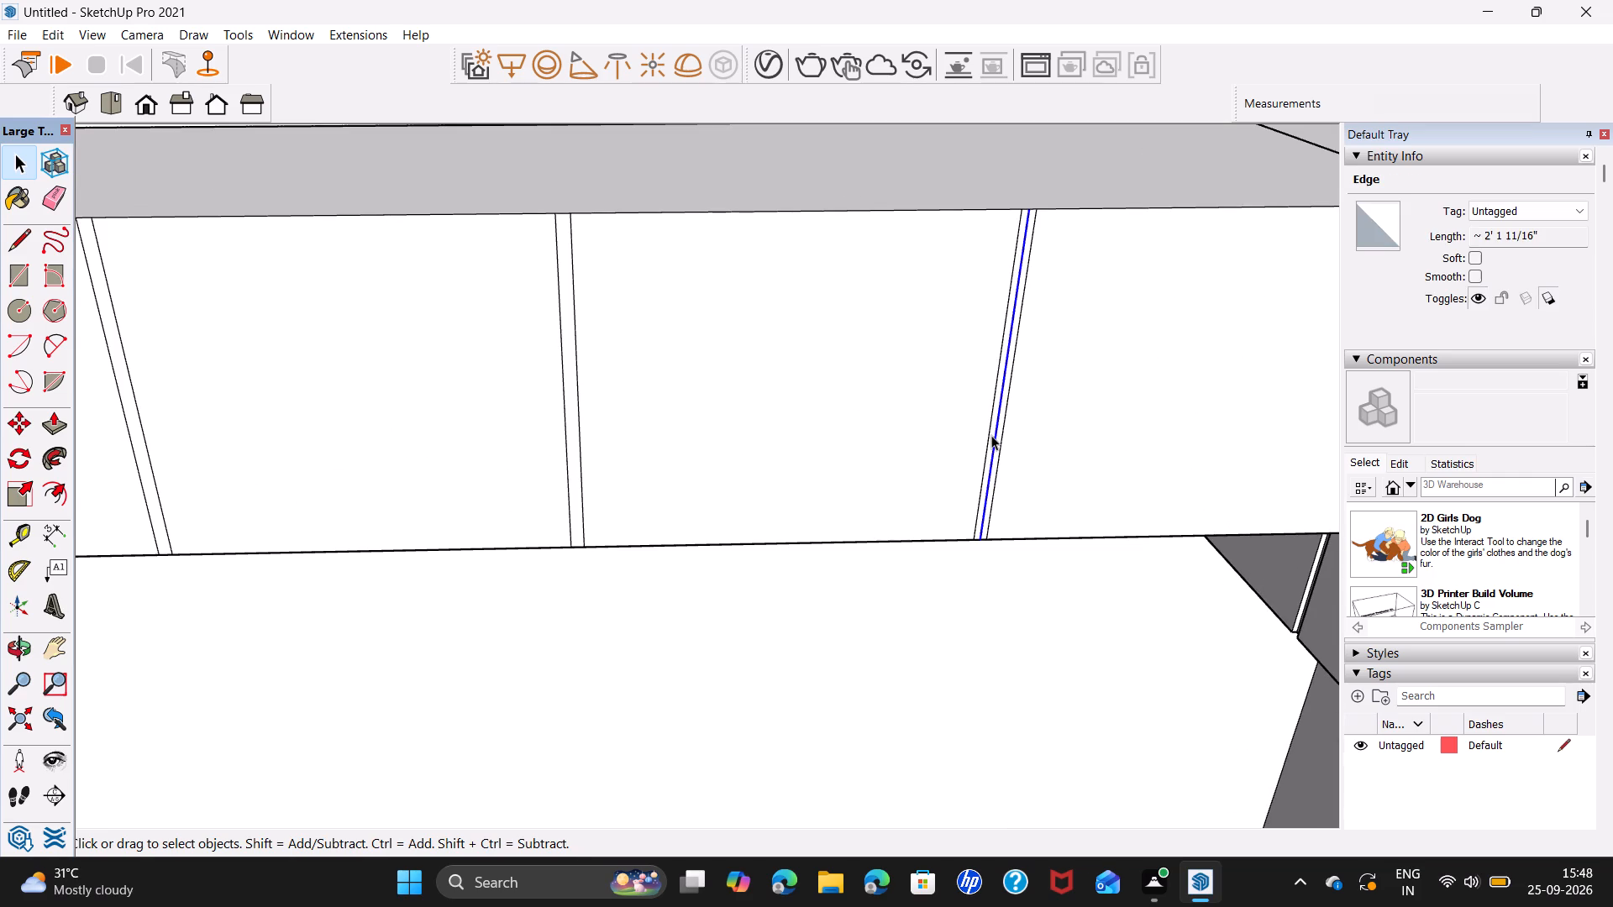
pyautogui.press('Delete')
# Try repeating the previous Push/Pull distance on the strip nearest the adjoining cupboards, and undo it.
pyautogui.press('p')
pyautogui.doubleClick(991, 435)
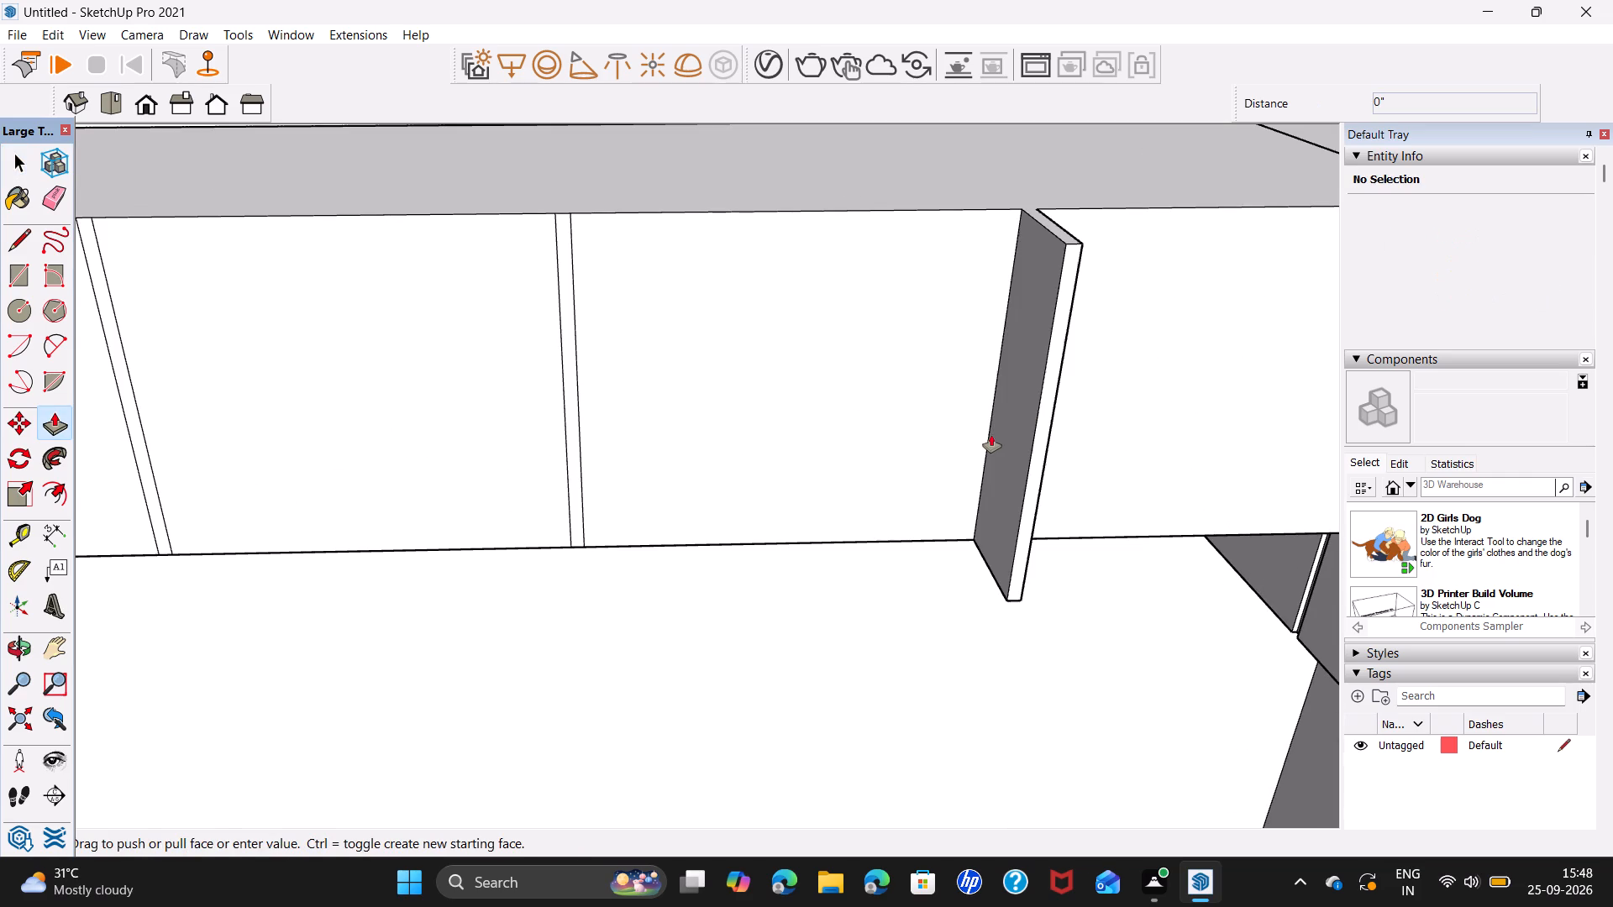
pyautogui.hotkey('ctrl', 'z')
# Push the strip nearest the adjoining cupboards 0.5" into the new overhead cupboard's front.
pyautogui.click(997, 436)
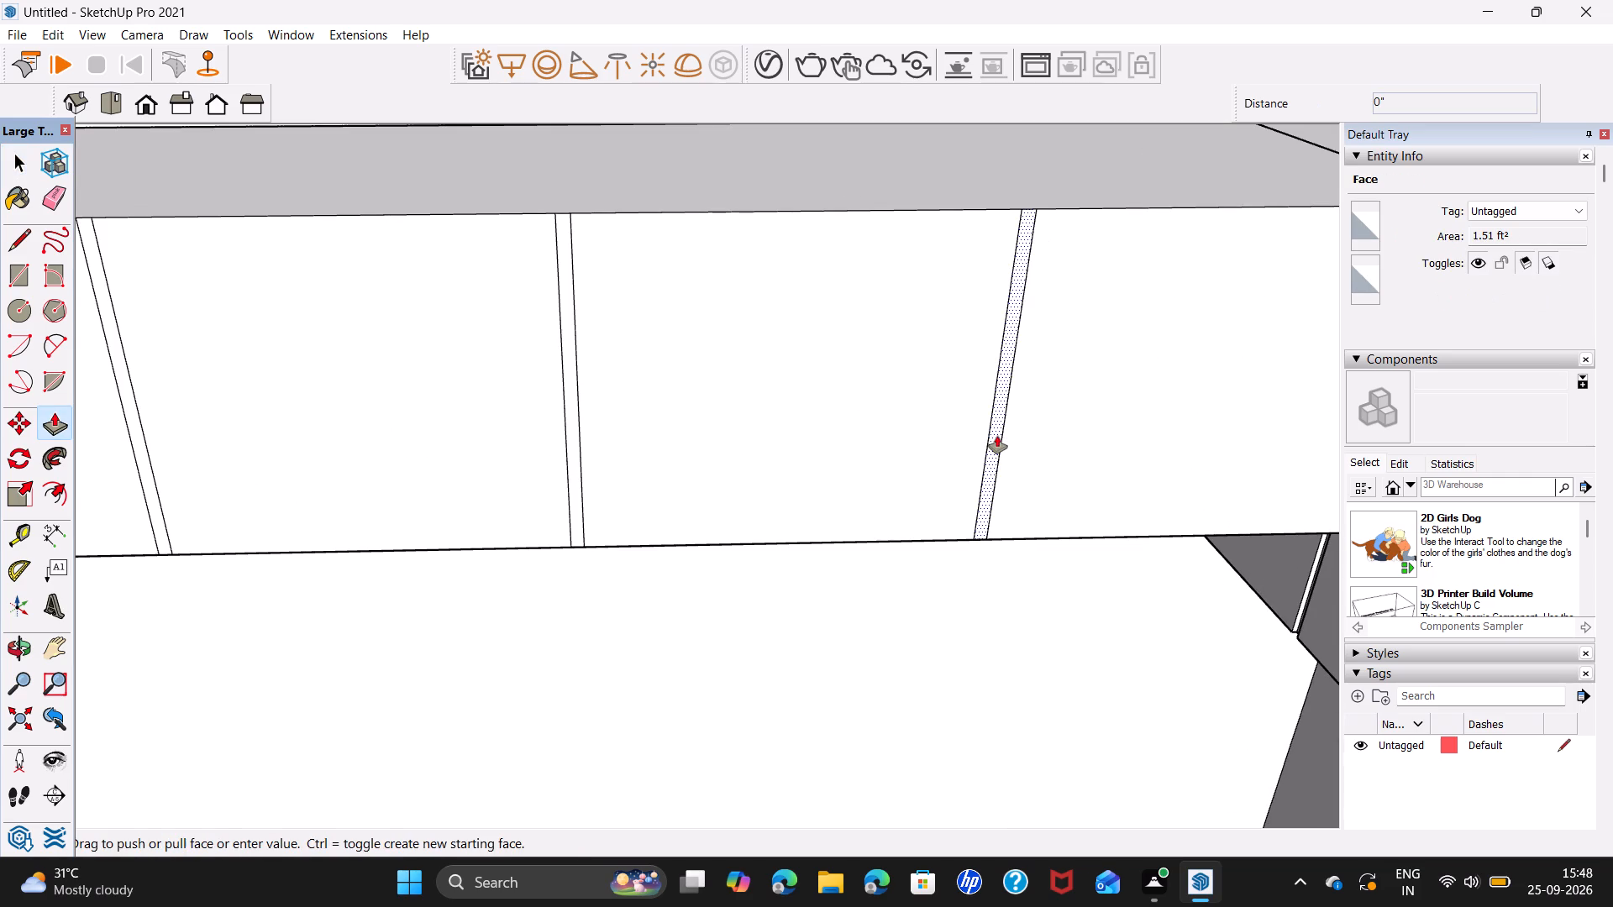
pyautogui.press('0')
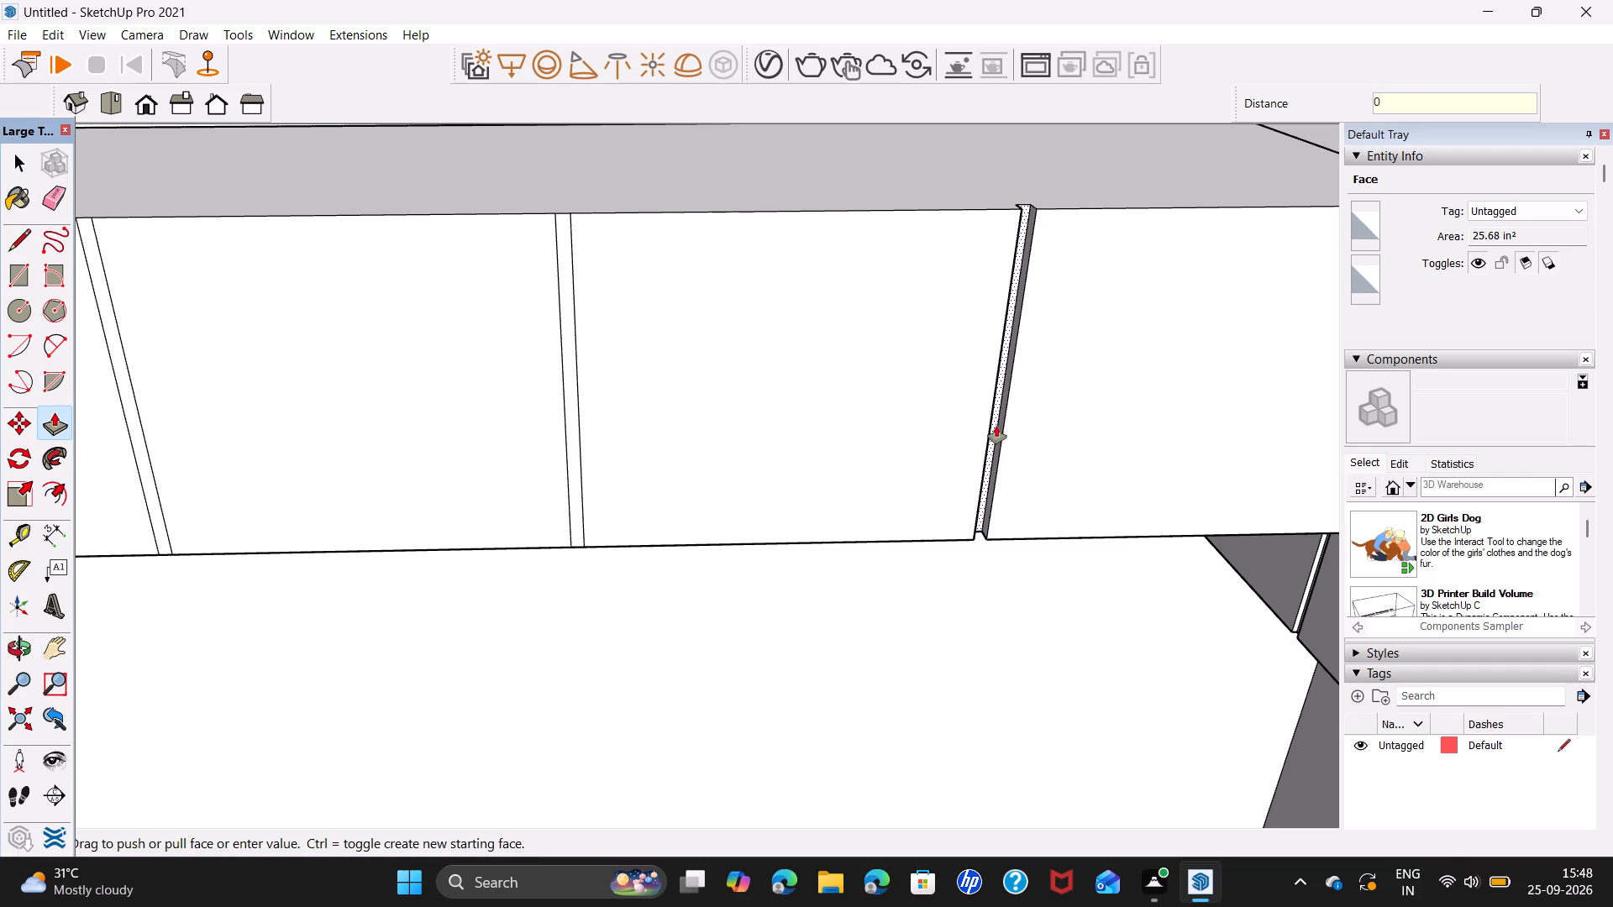
pyautogui.press('.')
pyautogui.press('5')
pyautogui.press('Return')
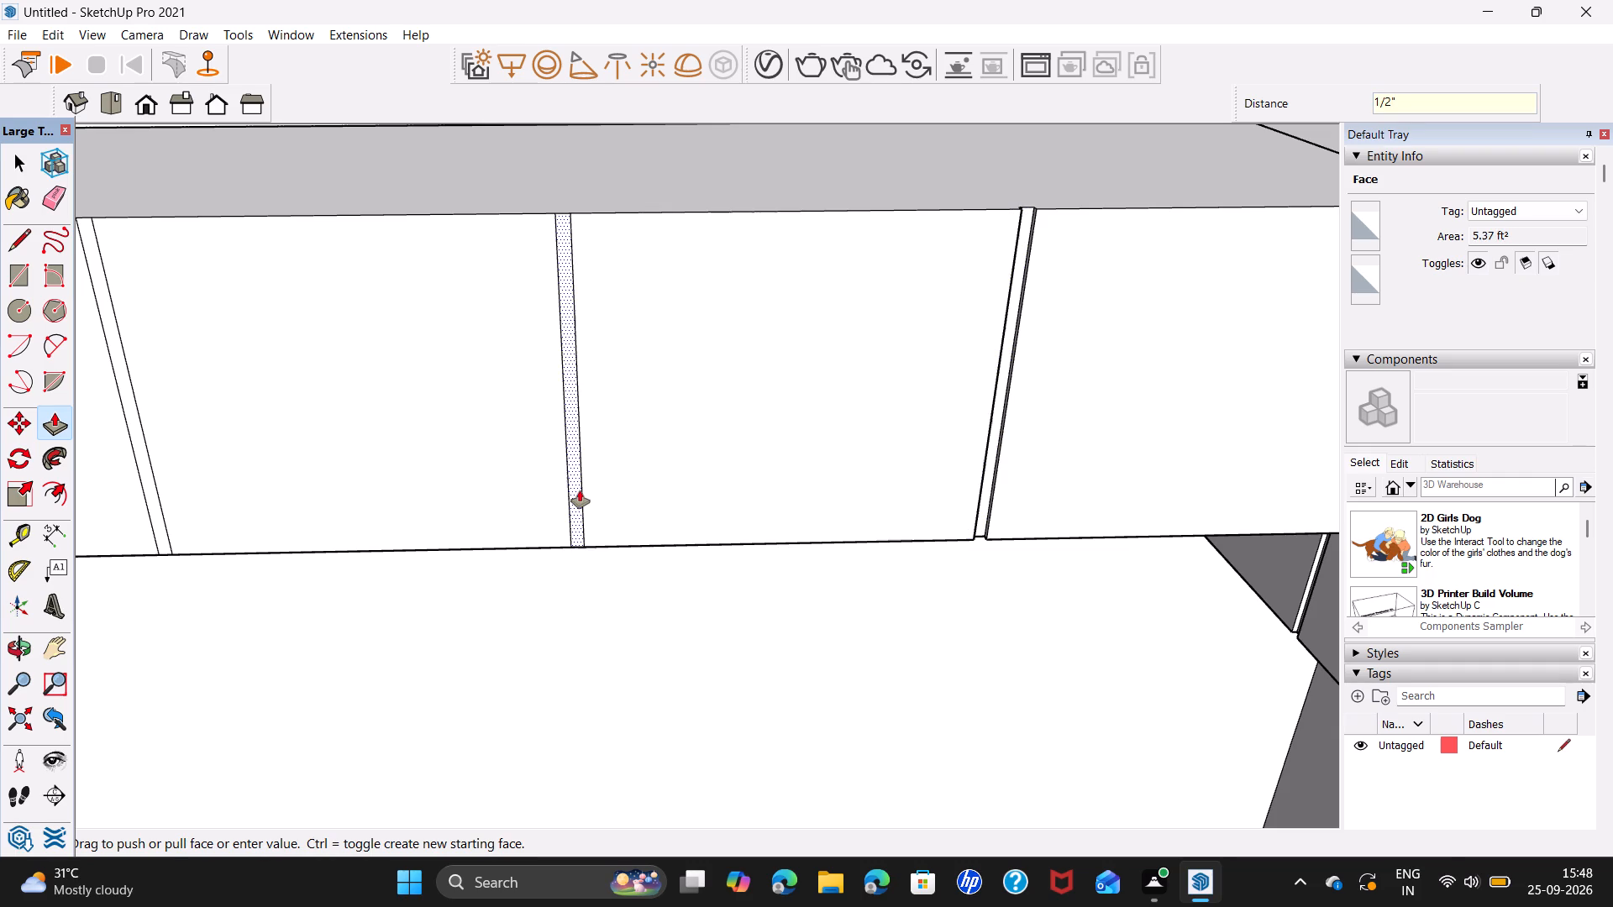
# Repeat the 1/2" push on the four remaining divider strips of the new overhead cupboard's front.
pyautogui.doubleClick(580, 490)
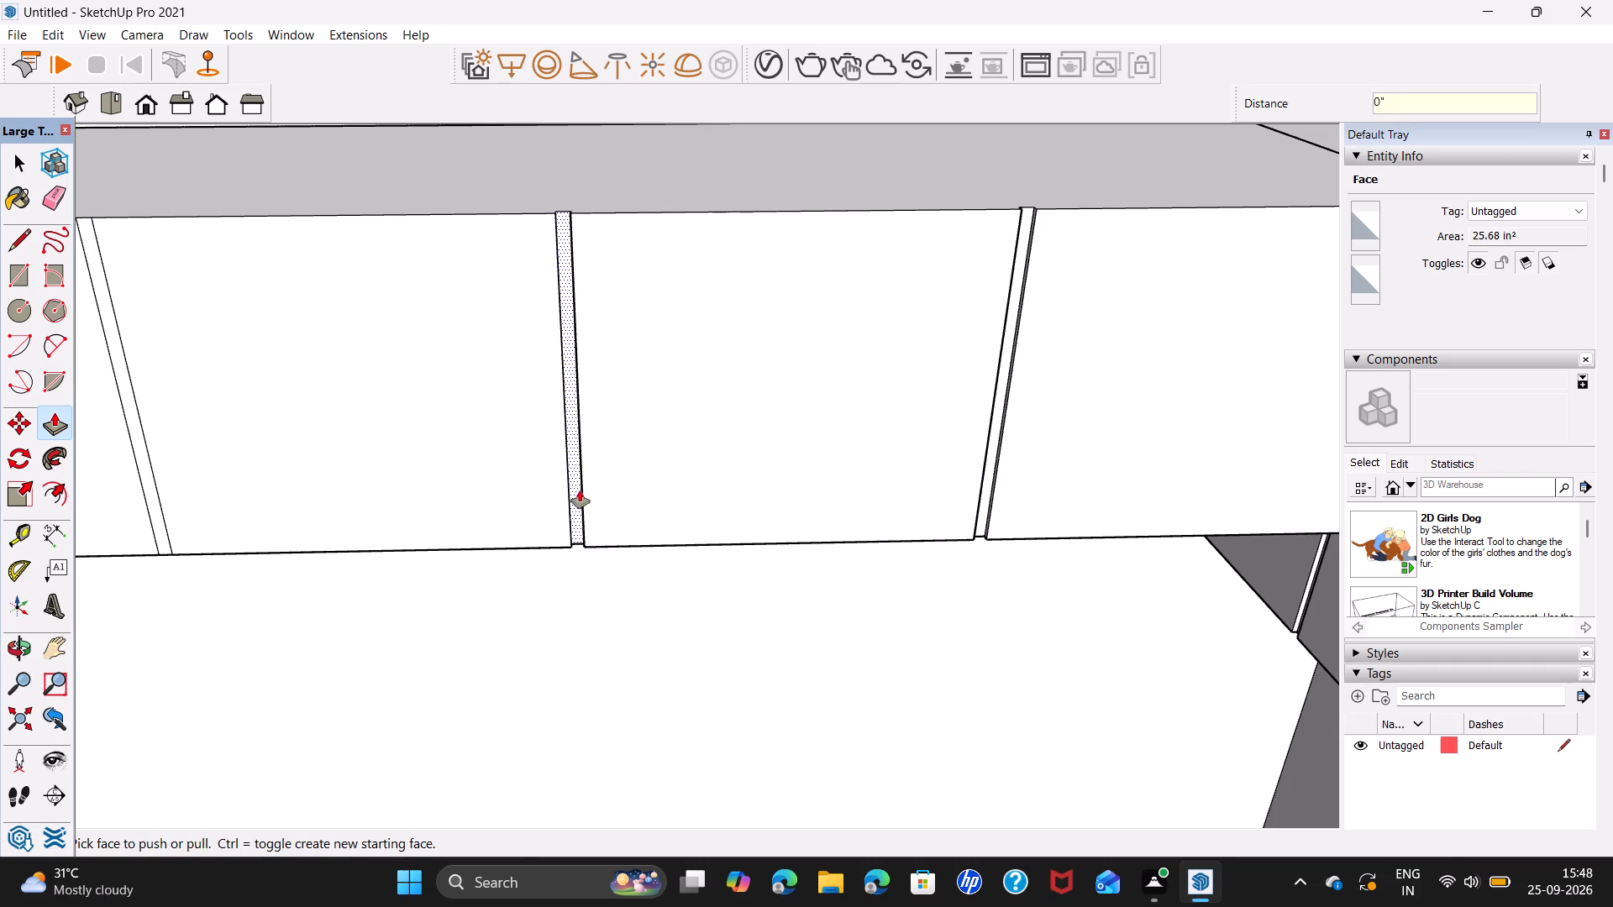
pyautogui.keyDown('shift'); pyautogui.moveTo(653, 508); pyautogui.dragTo(1240, 605, button='middle'); pyautogui.keyUp('shift')
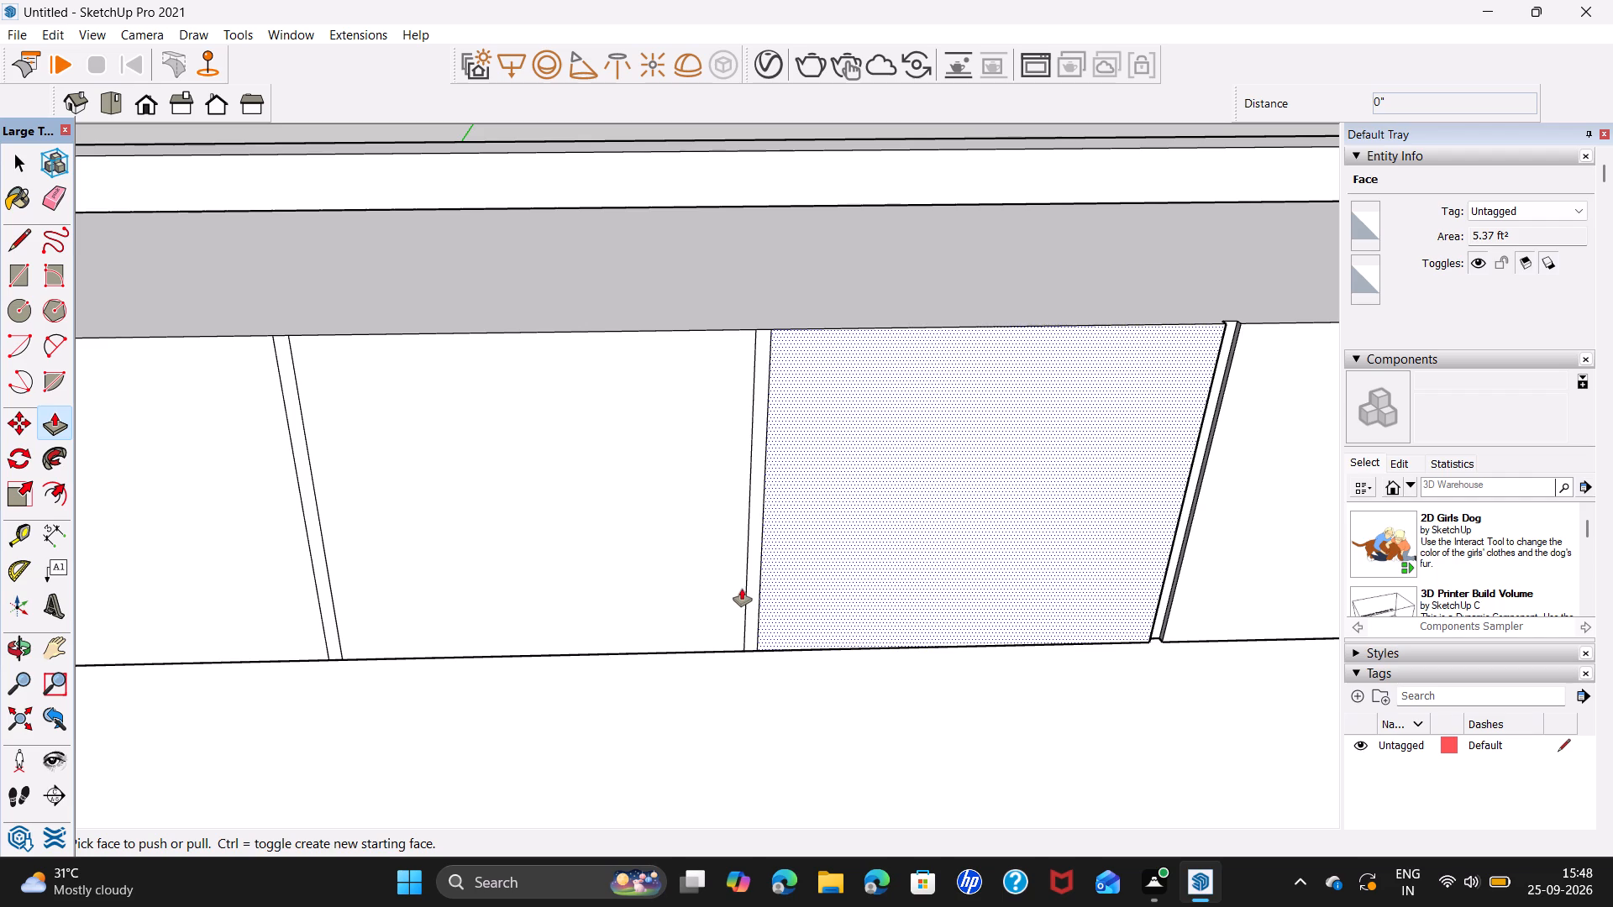
pyautogui.doubleClick(753, 595)
pyautogui.keyDown('shift'); pyautogui.moveTo(600, 568); pyautogui.dragTo(864, 603, button='middle'); pyautogui.keyUp('shift')
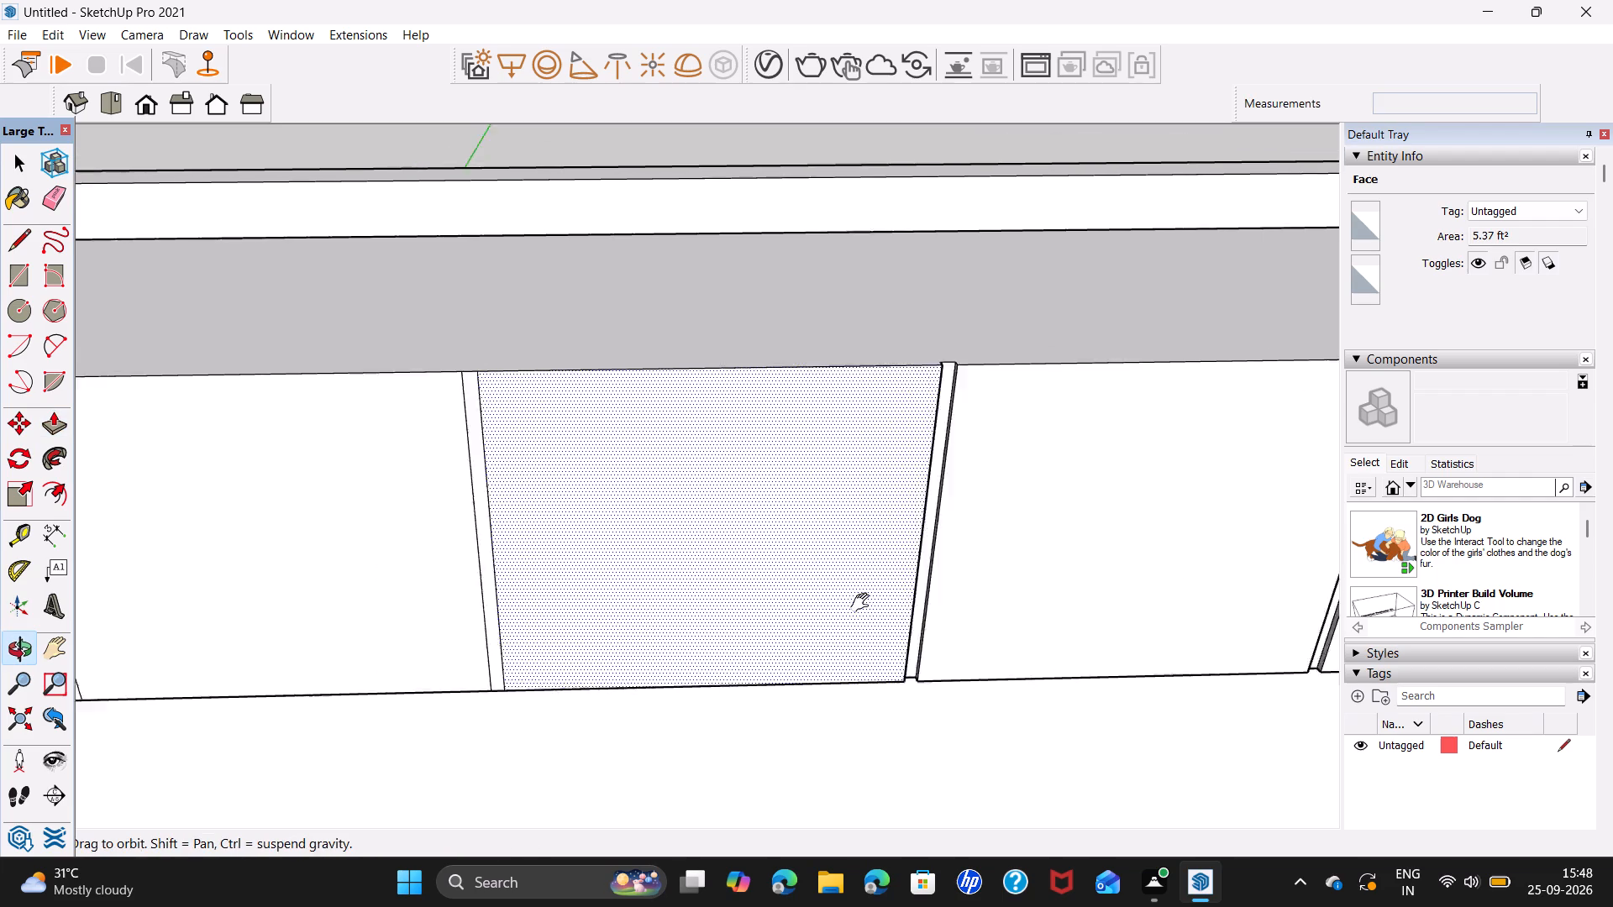
pyautogui.keyDown('shift'); pyautogui.moveTo(864, 603); pyautogui.dragTo(1054, 609, button='middle'); pyautogui.keyUp('shift')
pyautogui.doubleClick(778, 630)
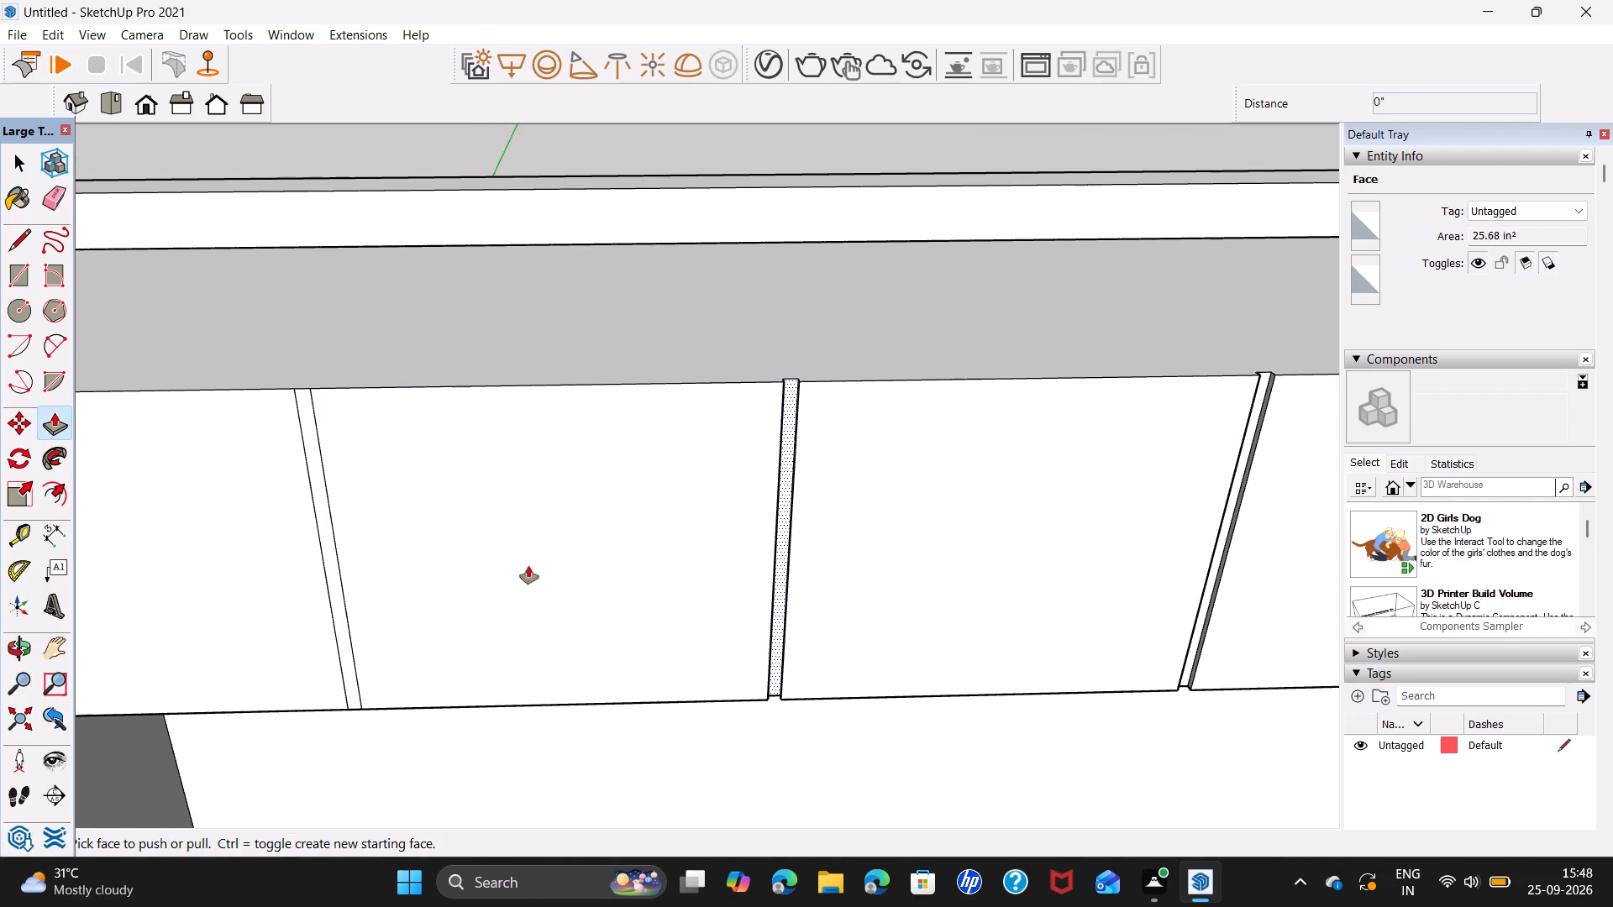
pyautogui.keyDown('shift'); pyautogui.moveTo(528, 566); pyautogui.dragTo(853, 587, button='middle'); pyautogui.keyUp('shift')
pyautogui.doubleClick(659, 611)
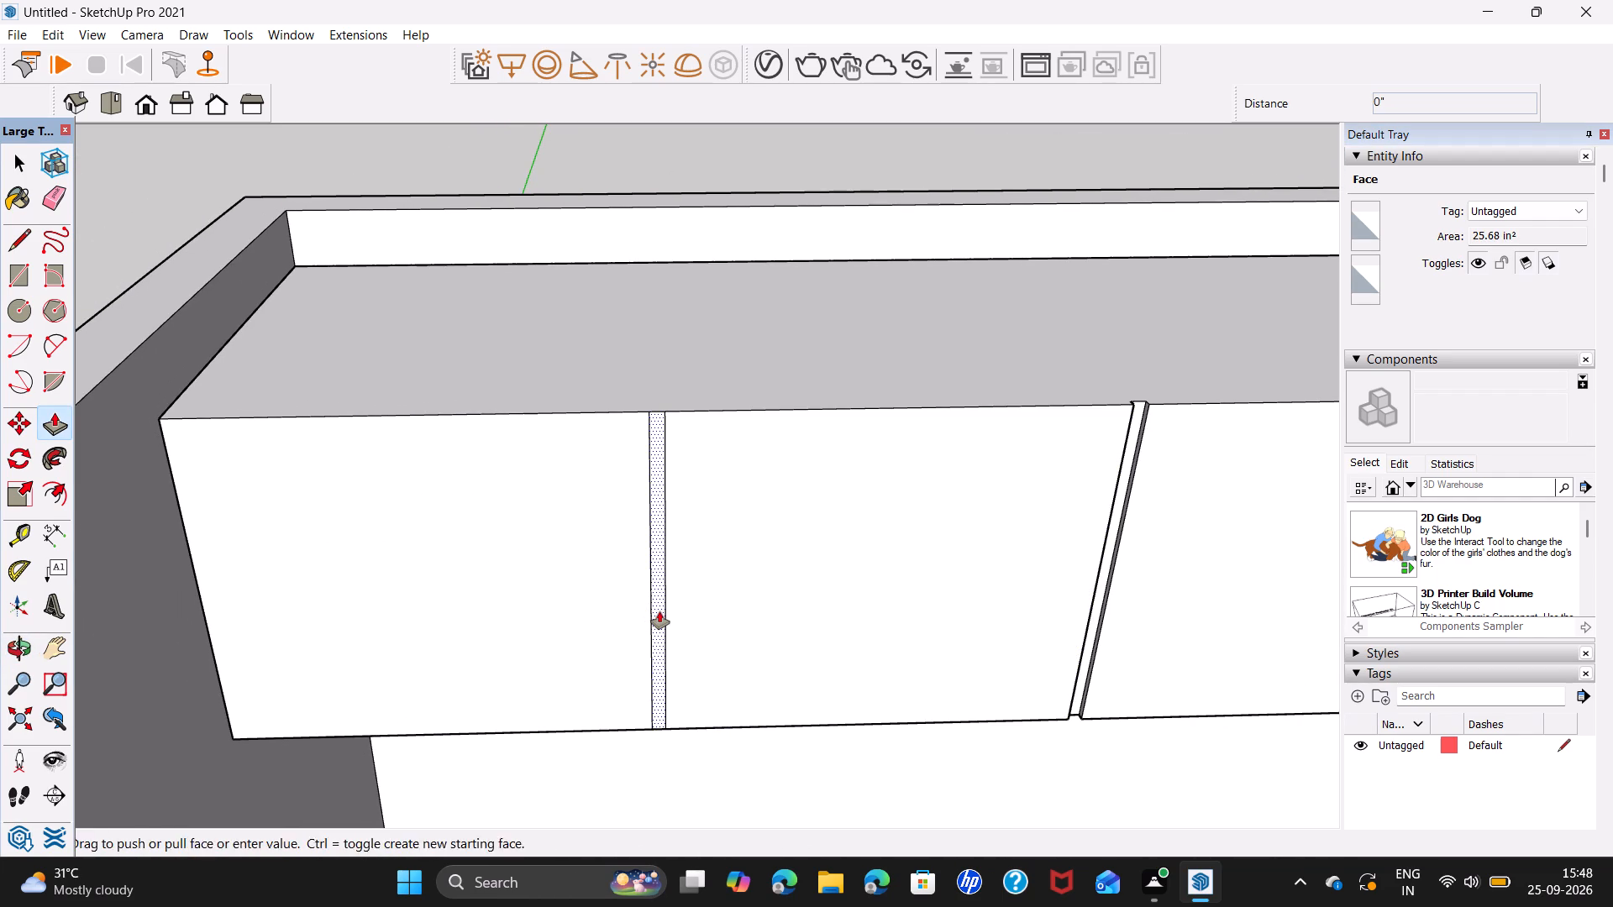
pyautogui.press('space')
# Place a horizontal guide on the wall 1' below the underside of the new overhead cupboards with Tape Measure.
pyautogui.scroll(-7, 738, 595)
pyautogui.moveTo(848, 670); pyautogui.dragTo(831, 484, button='middle')
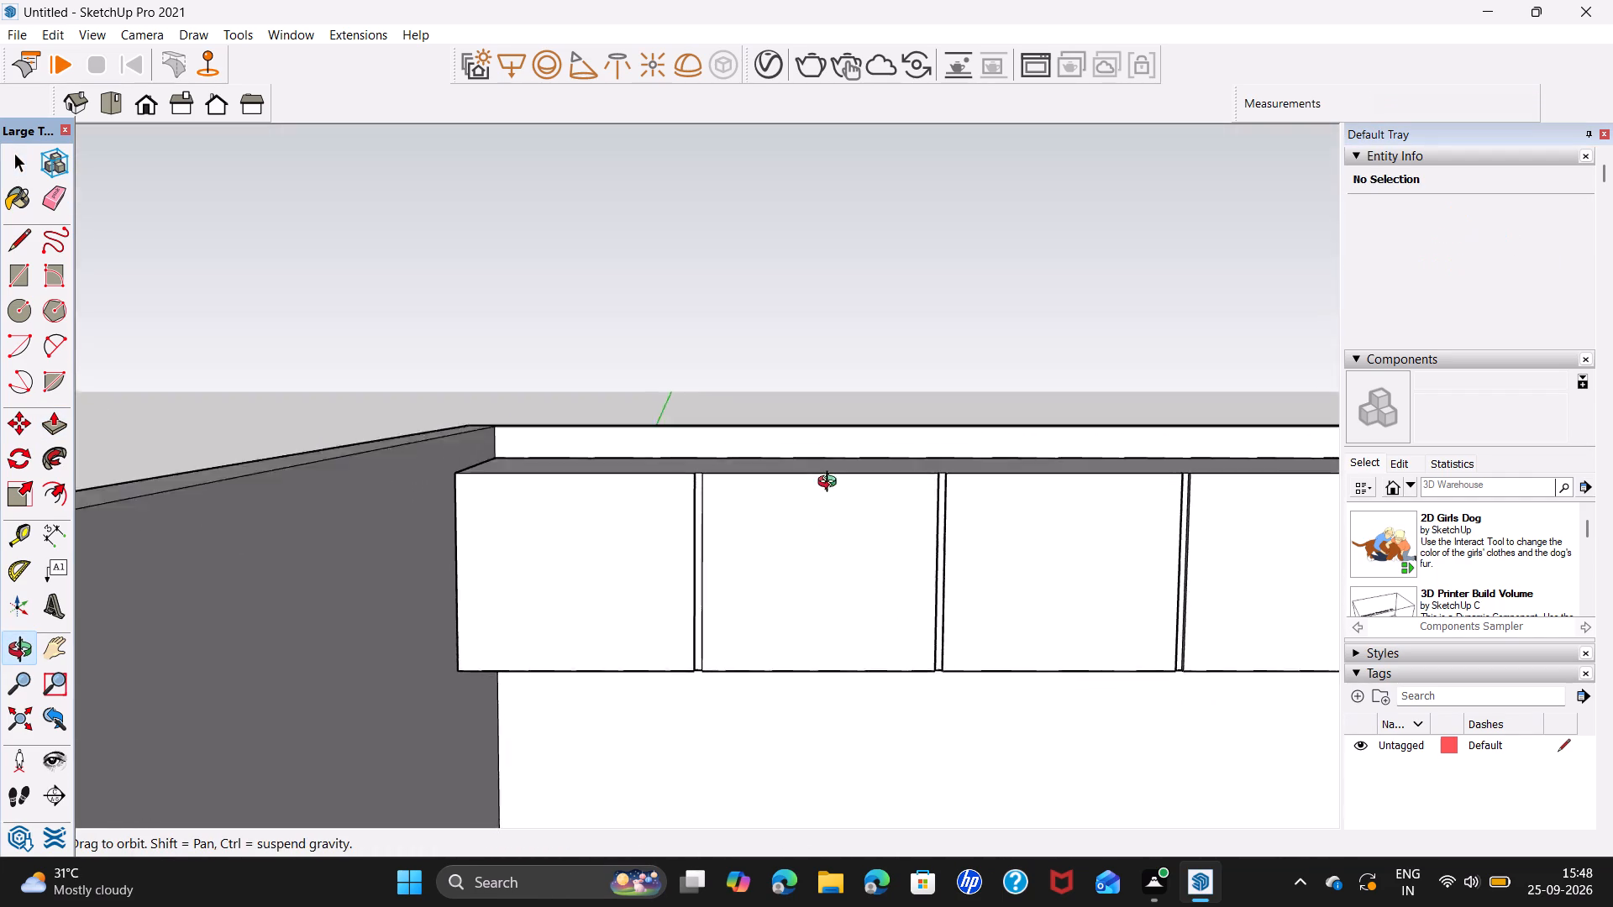
pyautogui.moveTo(831, 484); pyautogui.dragTo(832, 474, button='middle')
pyautogui.scroll(-6, 838, 485)
pyautogui.moveTo(982, 572); pyautogui.dragTo(810, 377, button='middle')
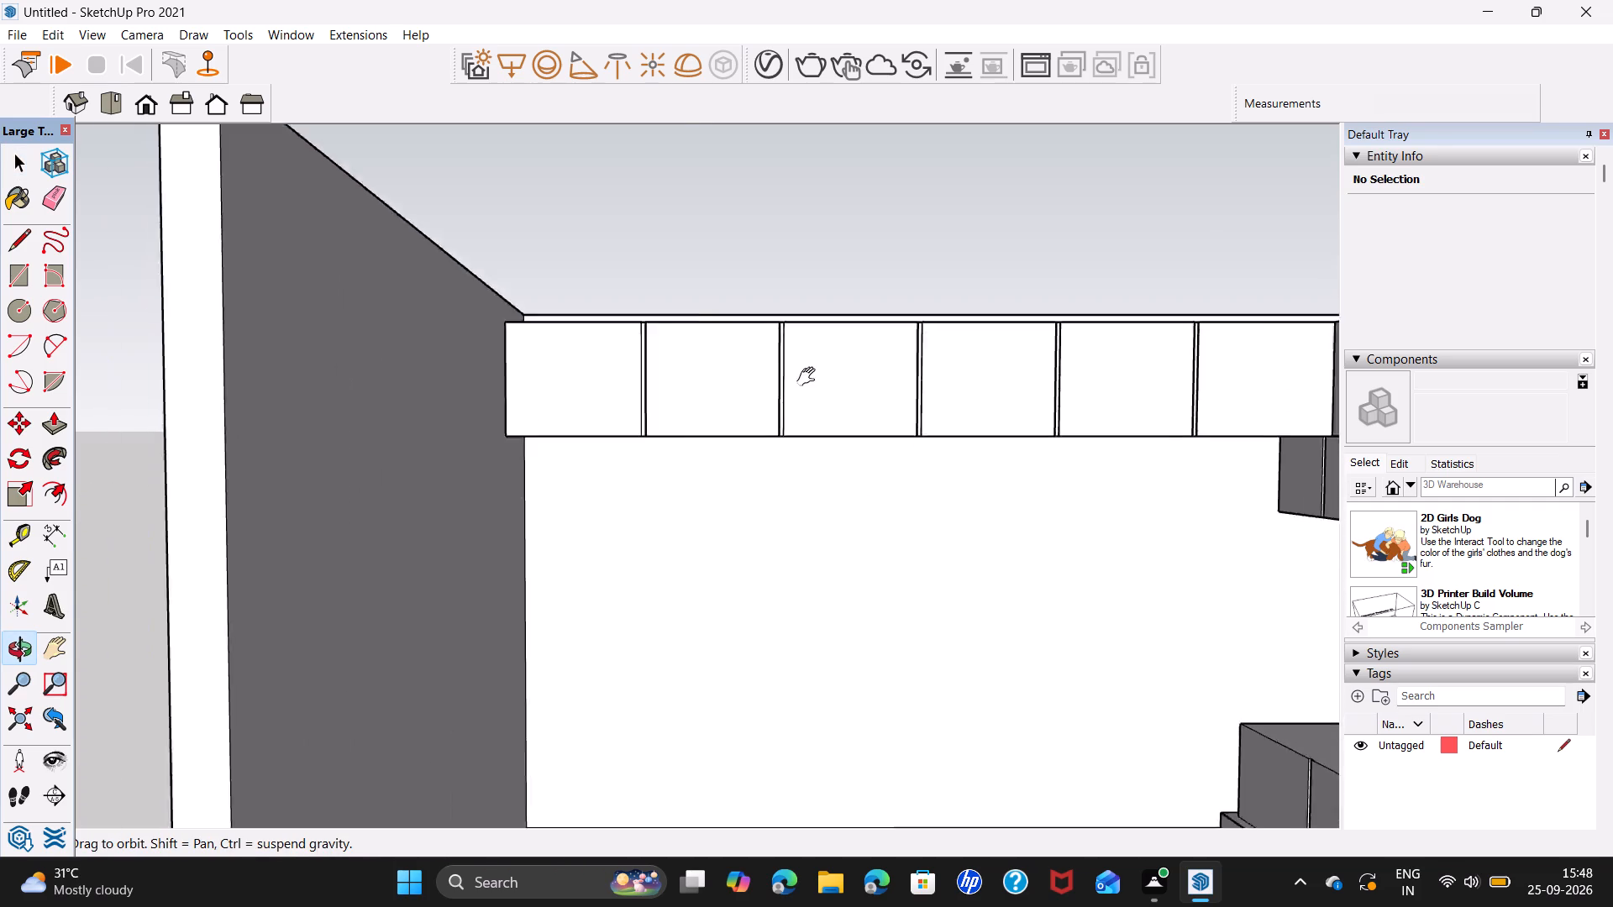
pyautogui.moveTo(810, 377); pyautogui.dragTo(632, 328, button='middle')
pyautogui.moveTo(870, 566); pyautogui.dragTo(815, 514, button='middle')
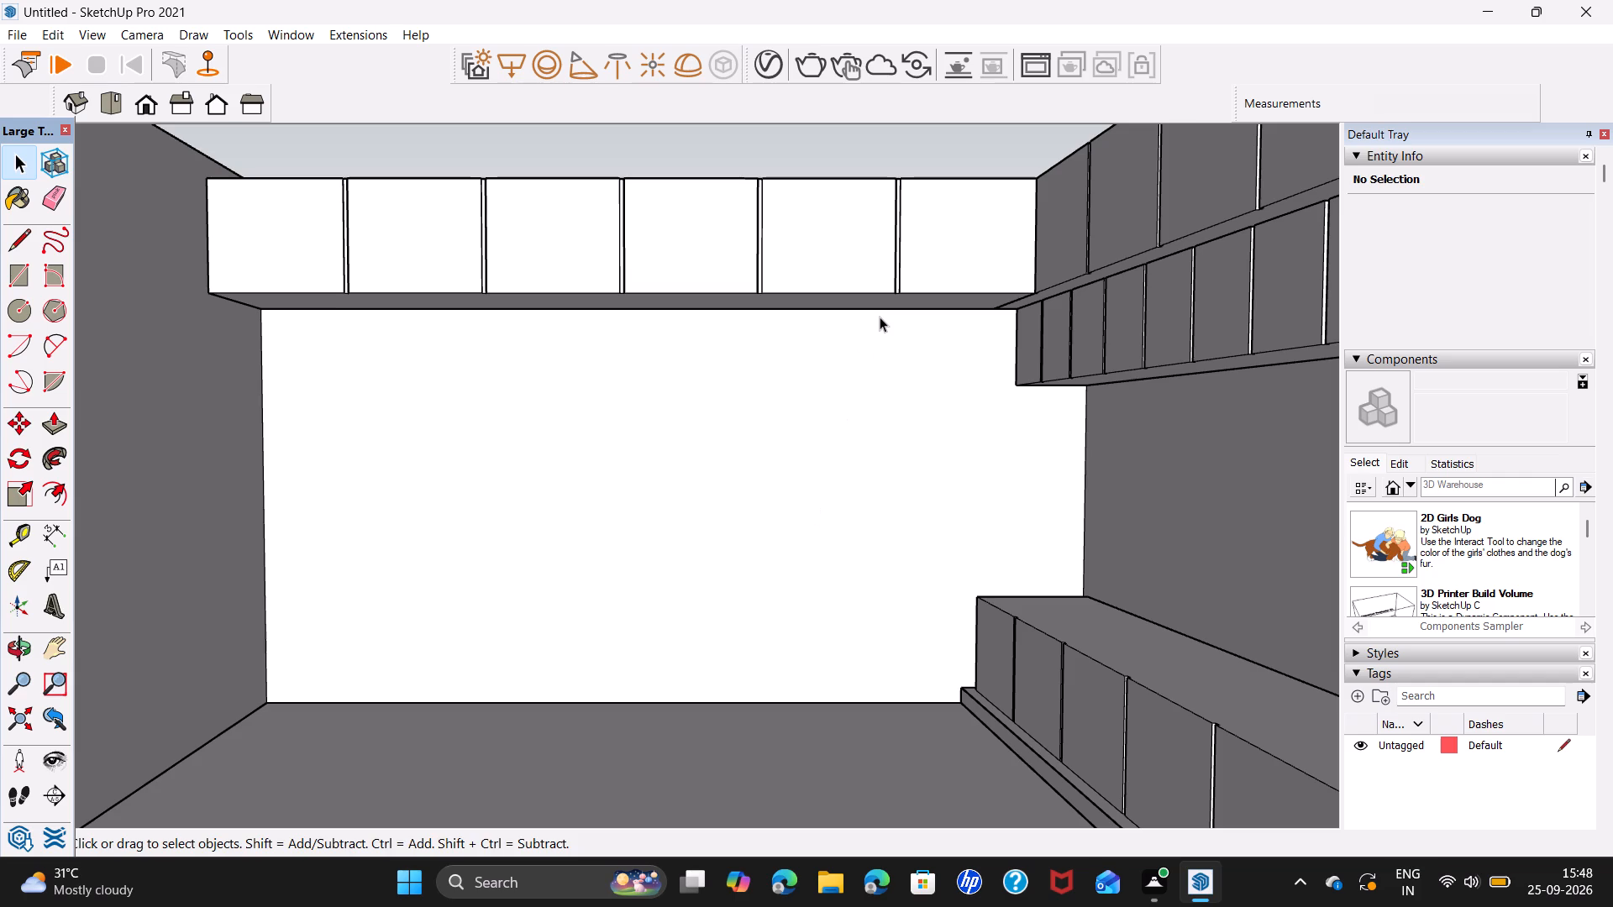
pyautogui.click(25, 543)
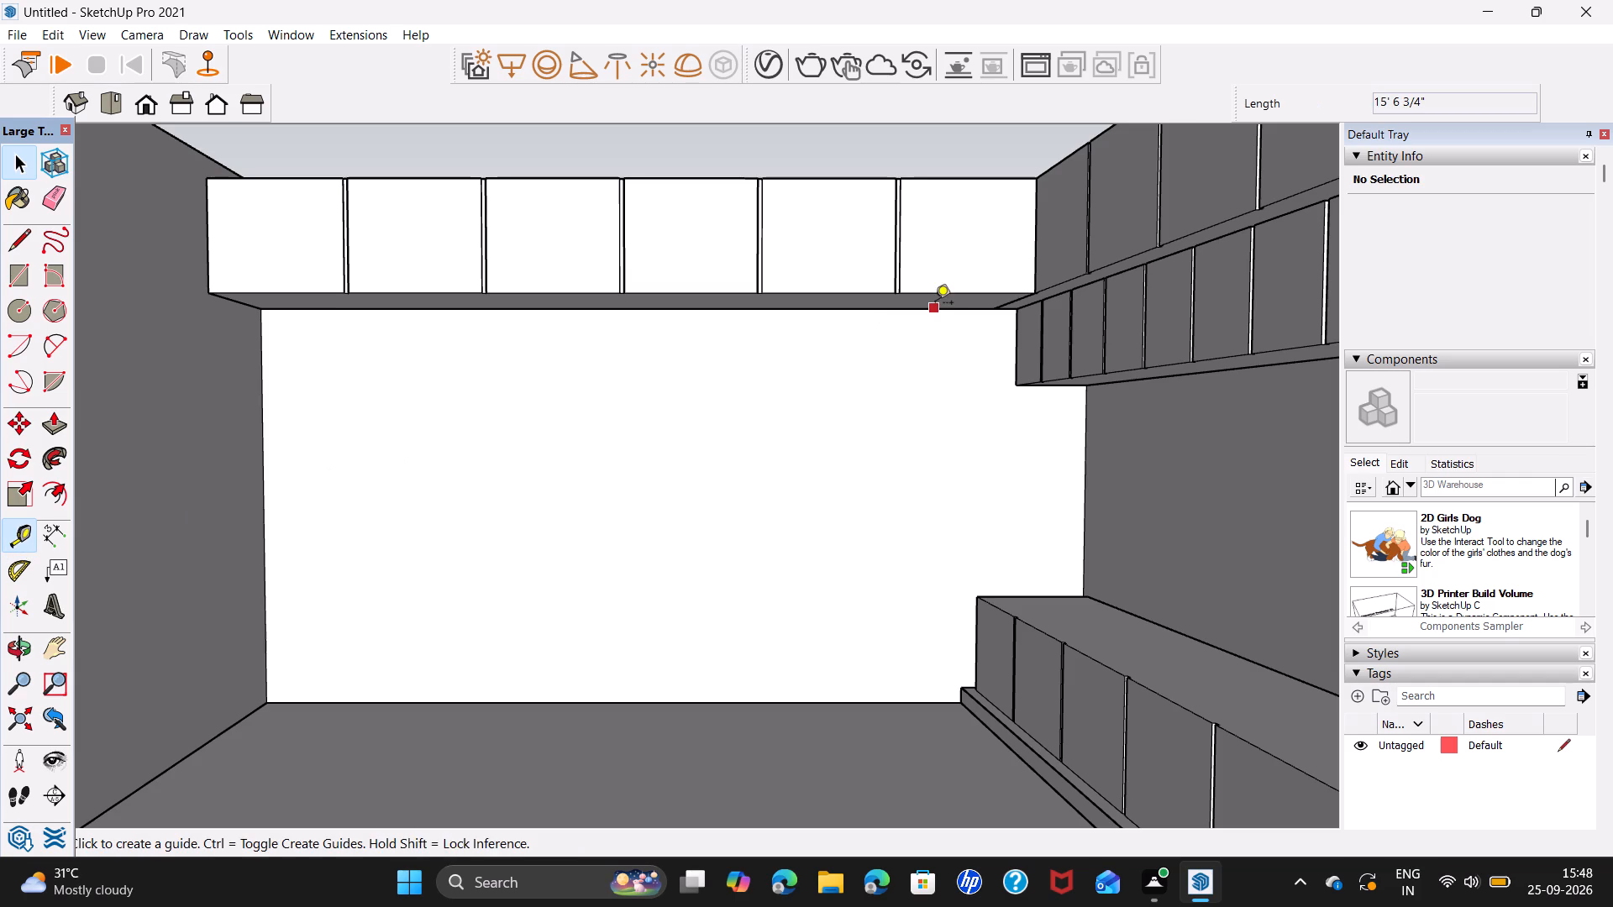
pyautogui.click(874, 312)
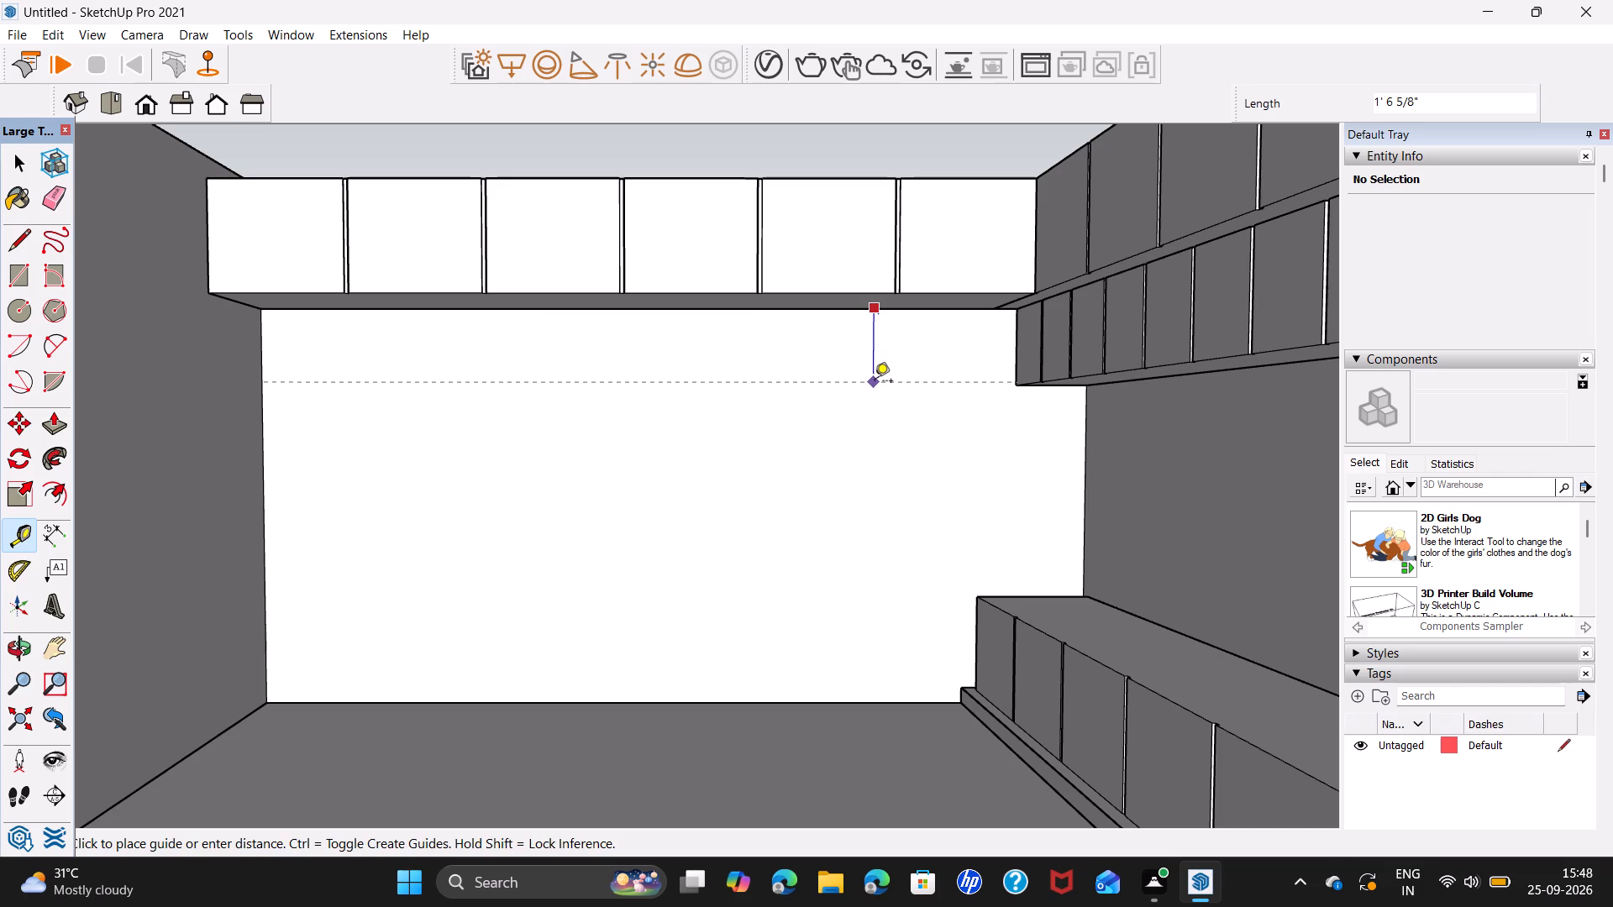
pyautogui.press('1')
pyautogui.press("'")
pyautogui.press('Return')
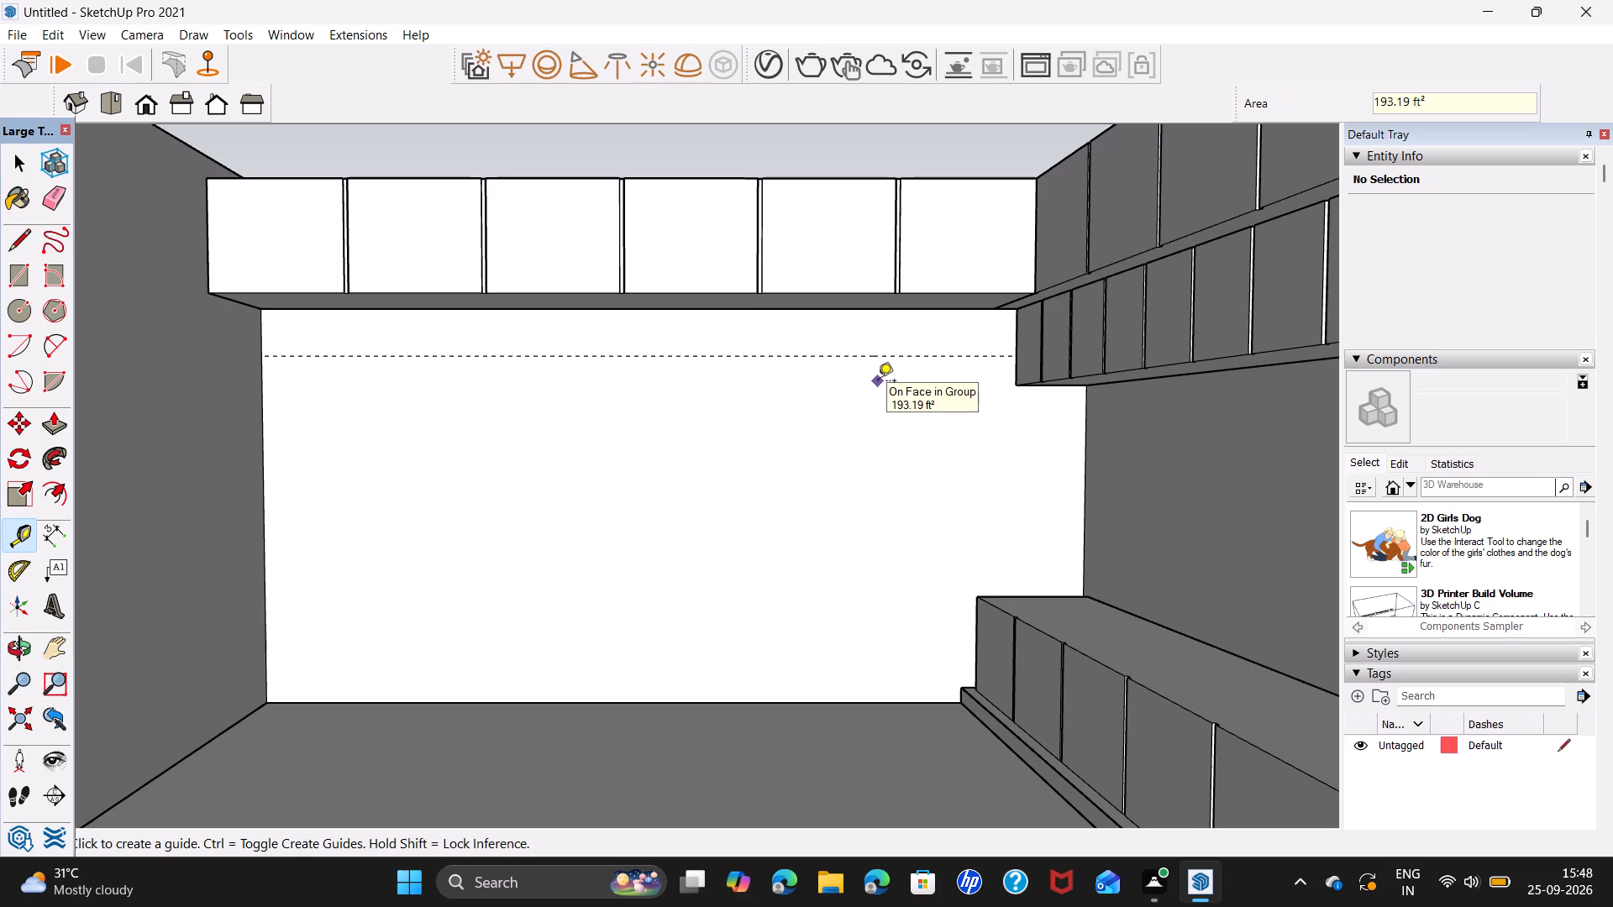
pyautogui.press('space')
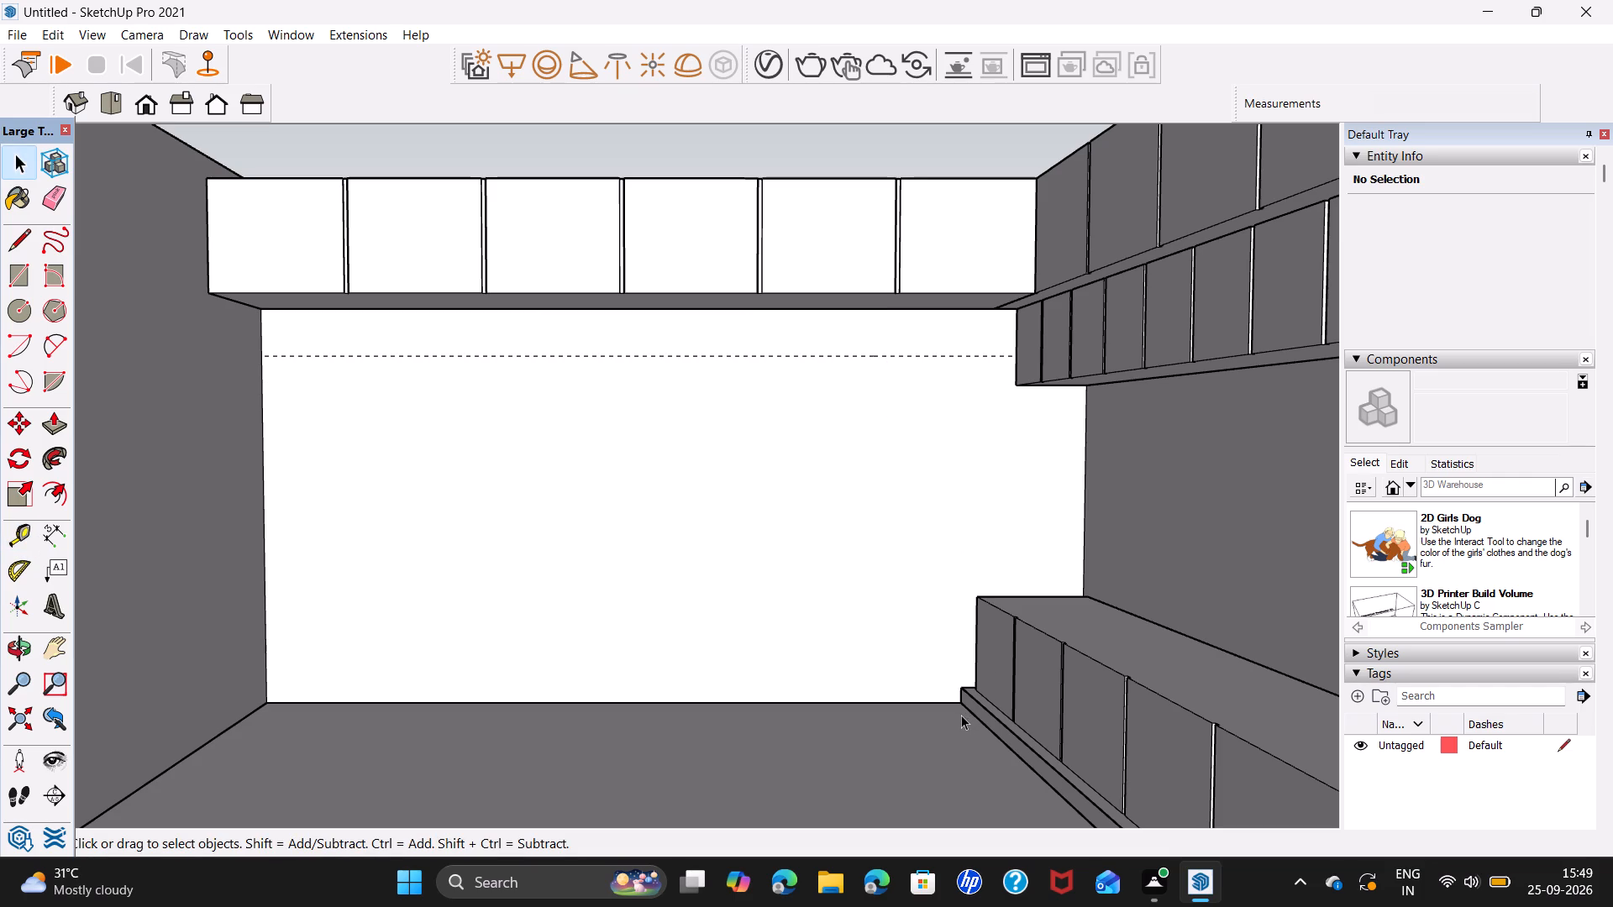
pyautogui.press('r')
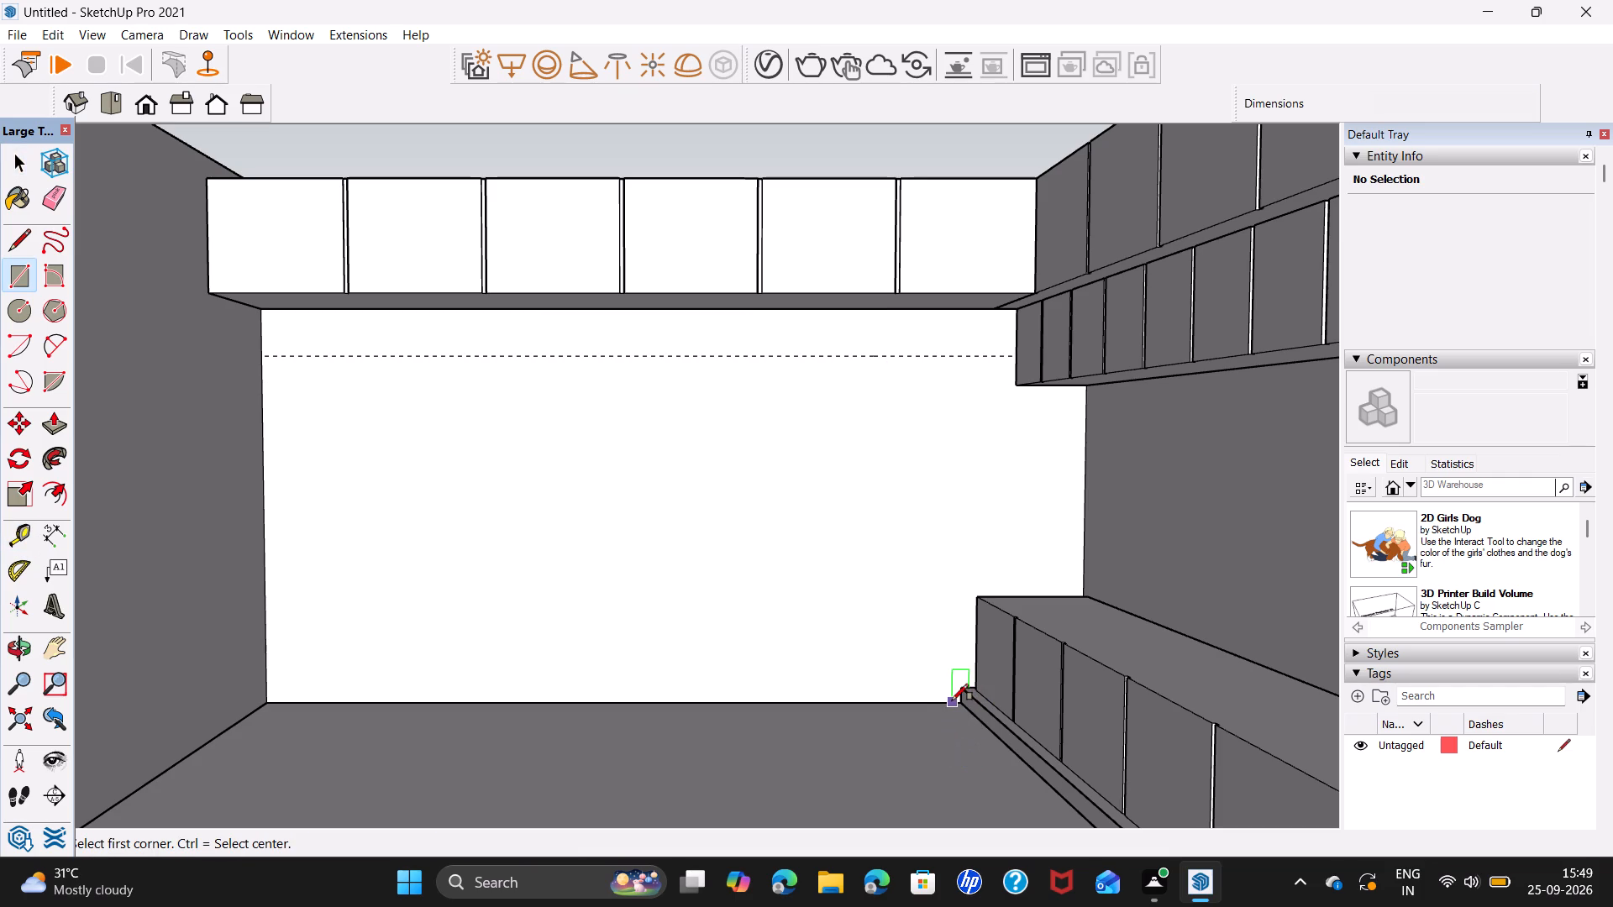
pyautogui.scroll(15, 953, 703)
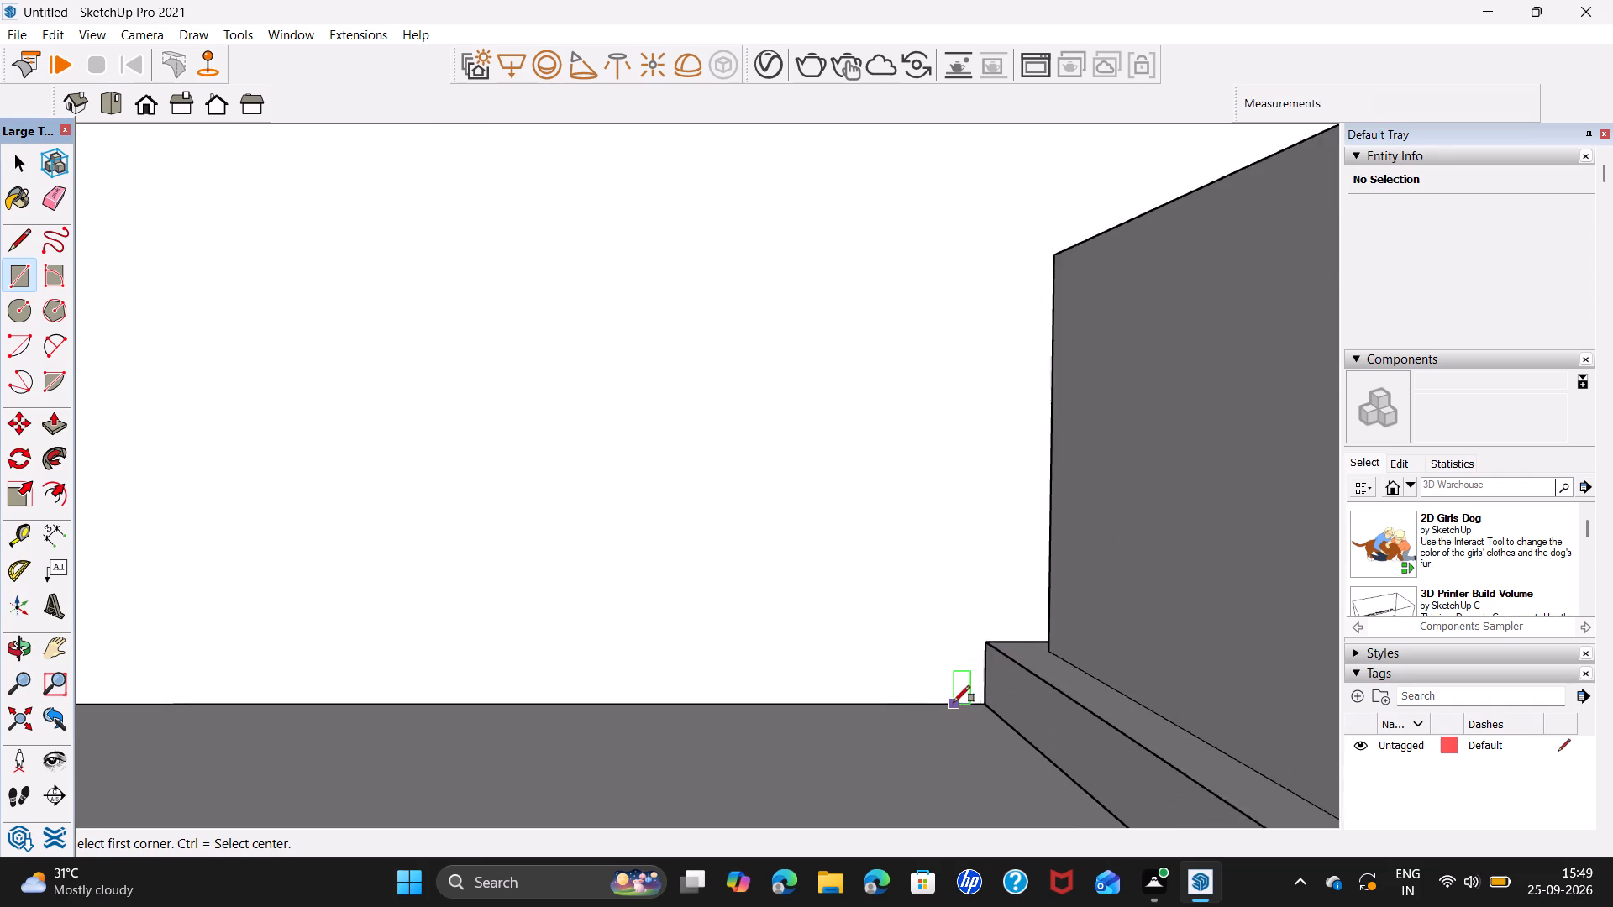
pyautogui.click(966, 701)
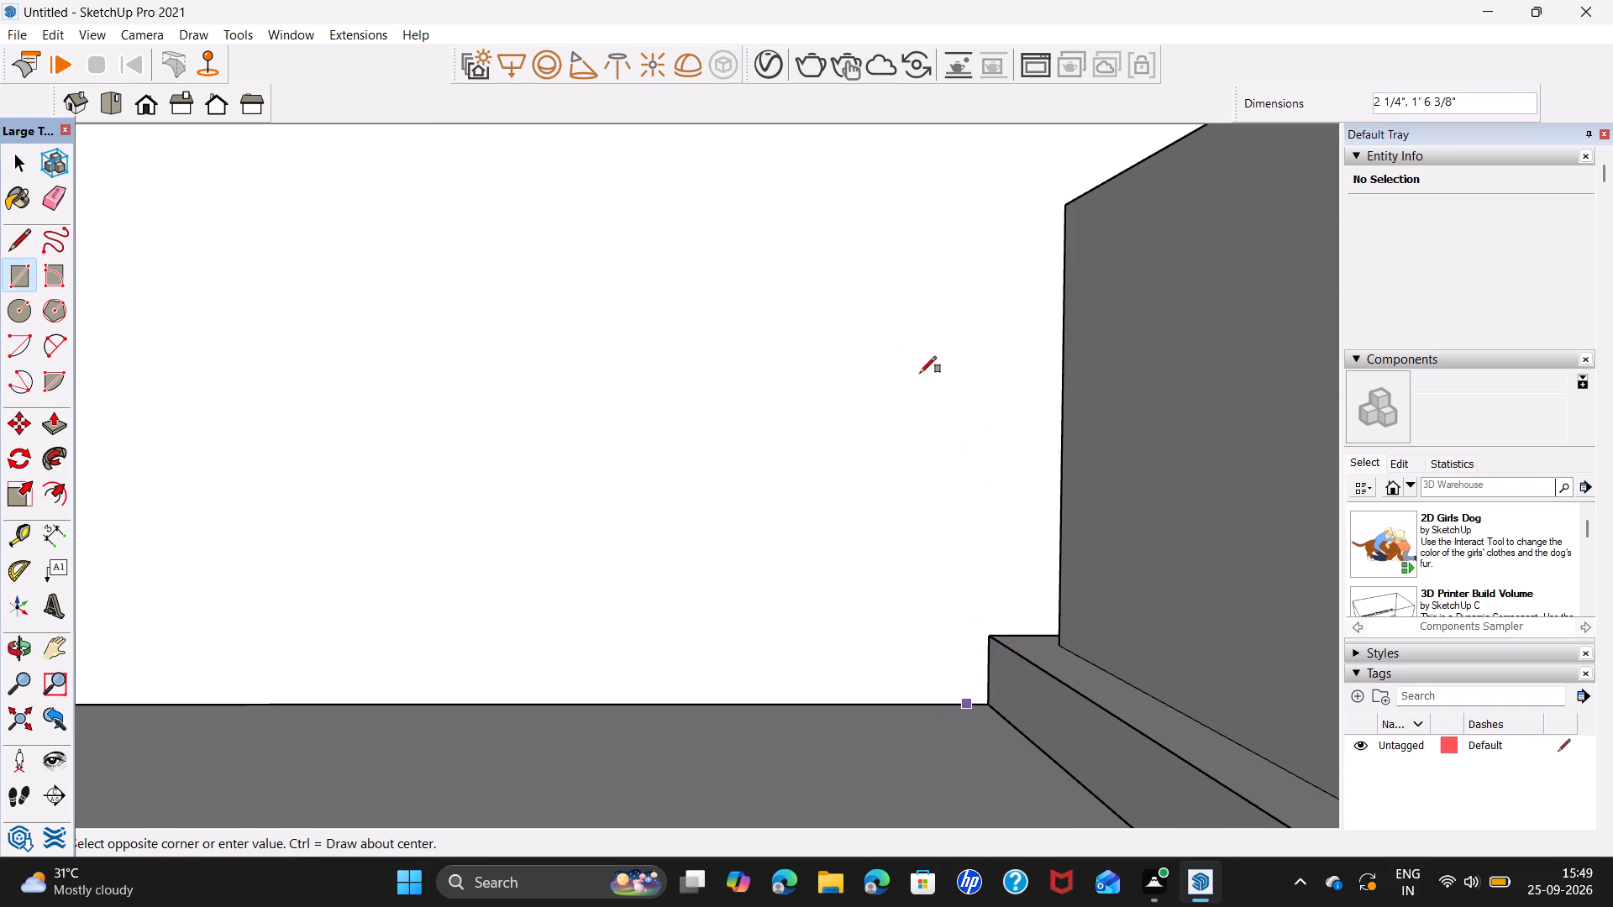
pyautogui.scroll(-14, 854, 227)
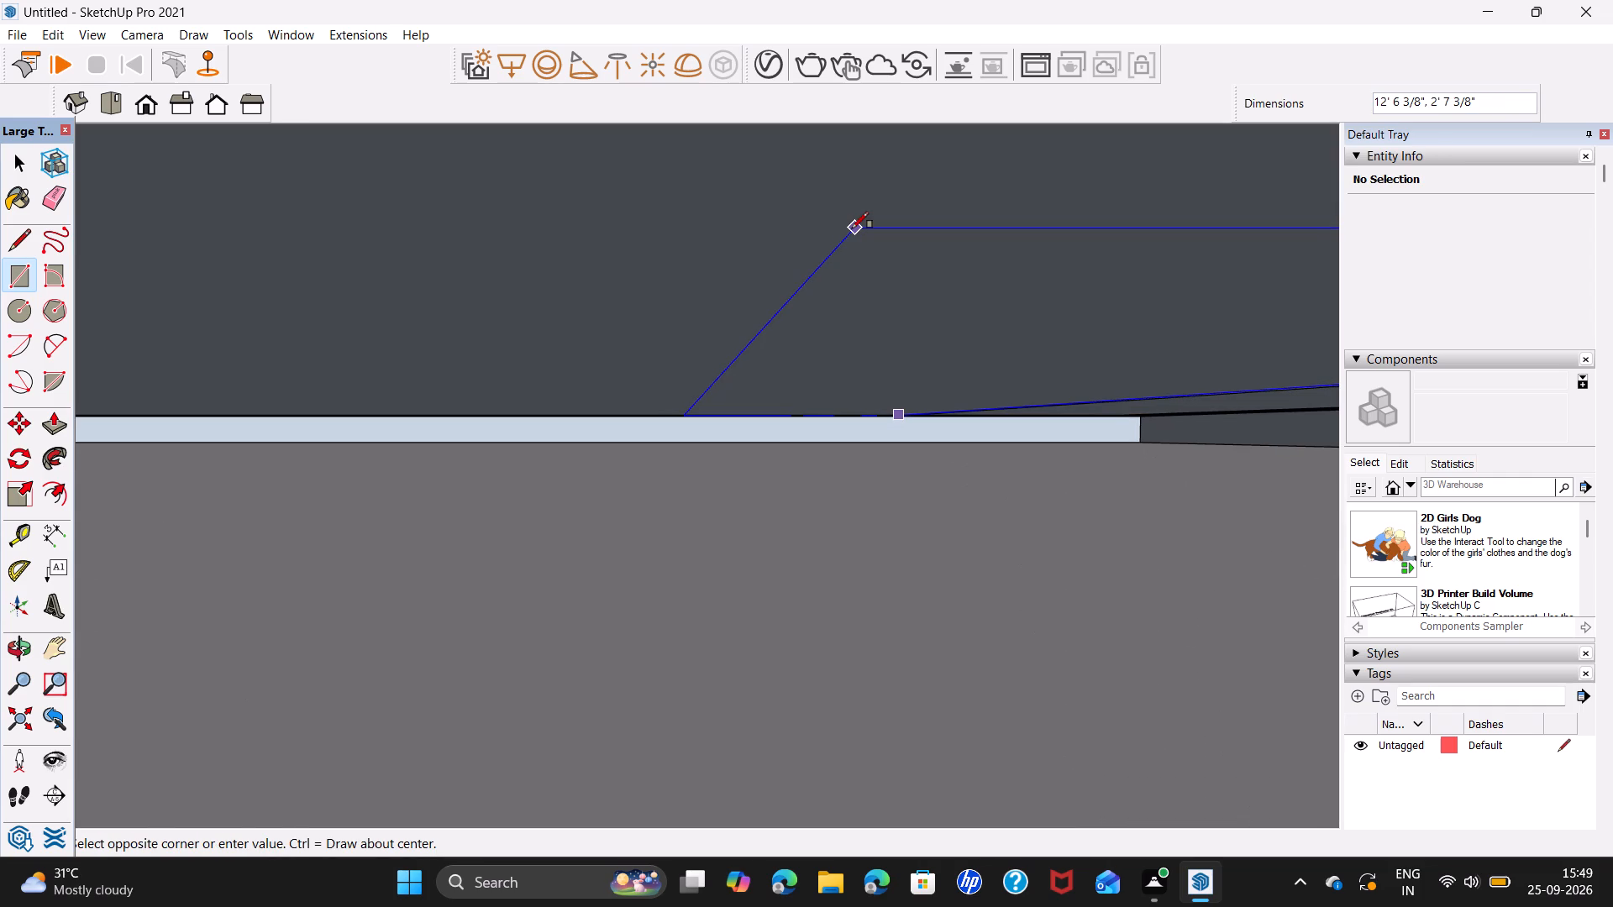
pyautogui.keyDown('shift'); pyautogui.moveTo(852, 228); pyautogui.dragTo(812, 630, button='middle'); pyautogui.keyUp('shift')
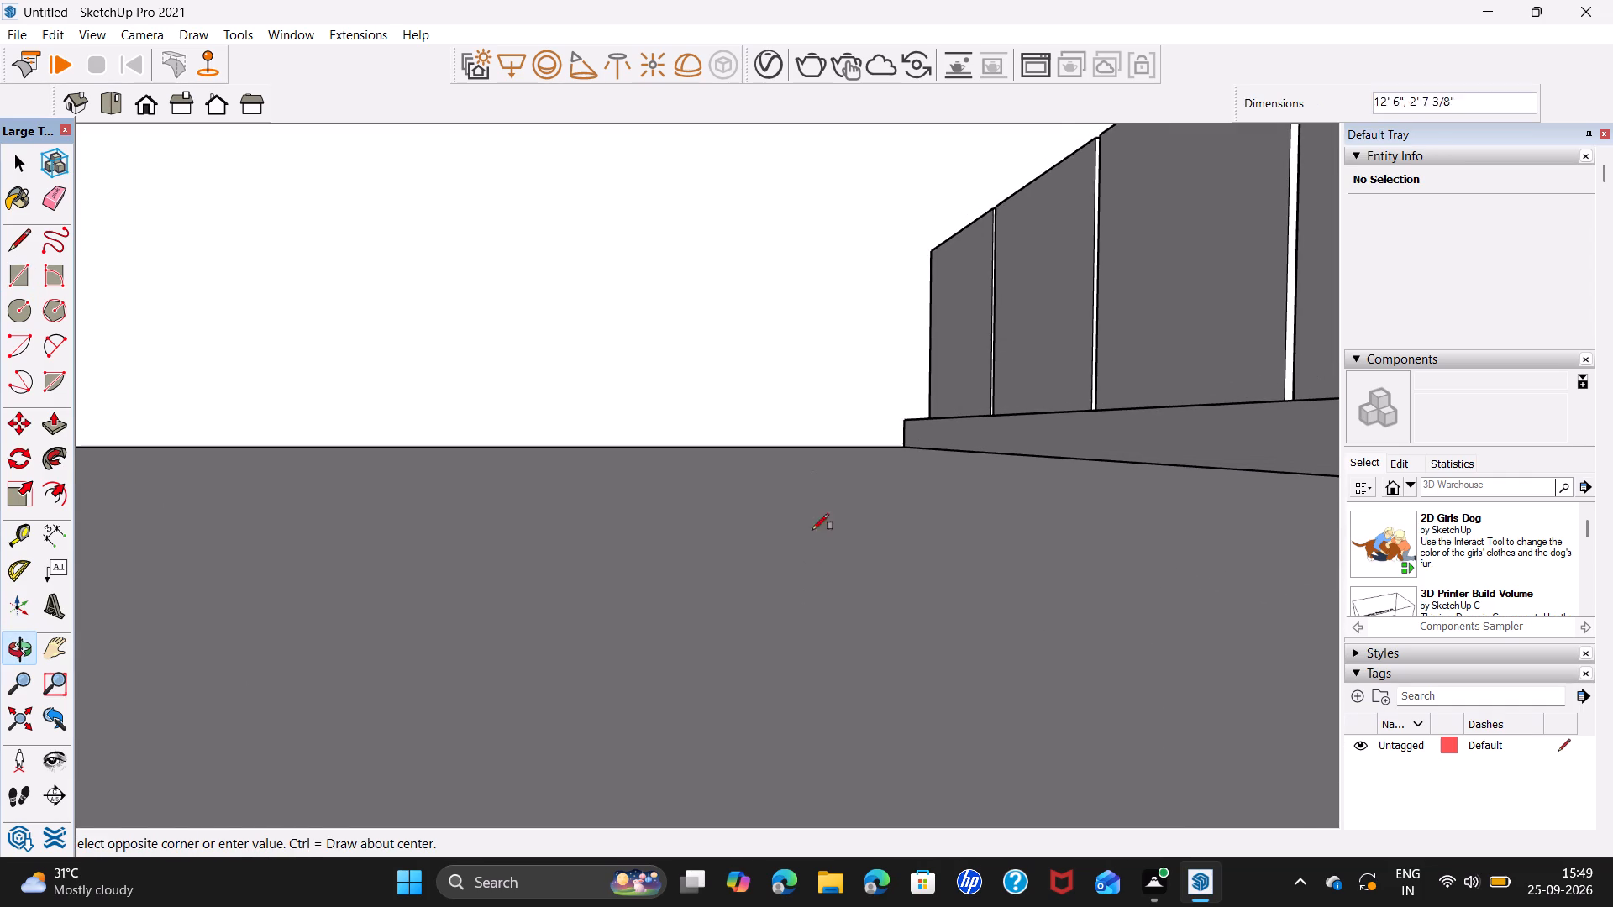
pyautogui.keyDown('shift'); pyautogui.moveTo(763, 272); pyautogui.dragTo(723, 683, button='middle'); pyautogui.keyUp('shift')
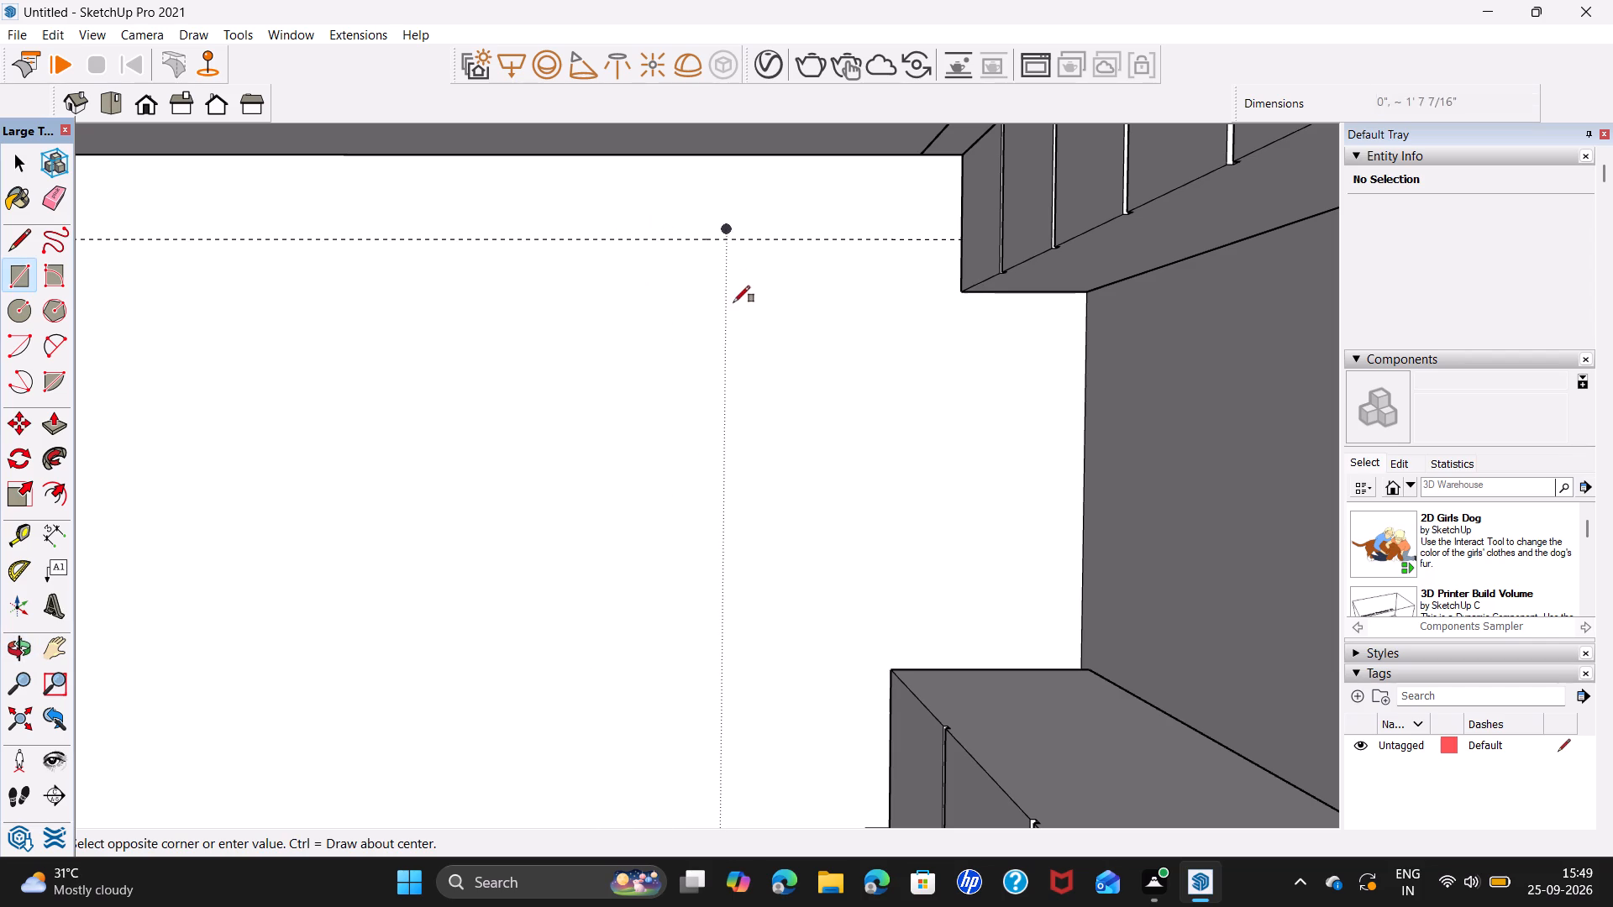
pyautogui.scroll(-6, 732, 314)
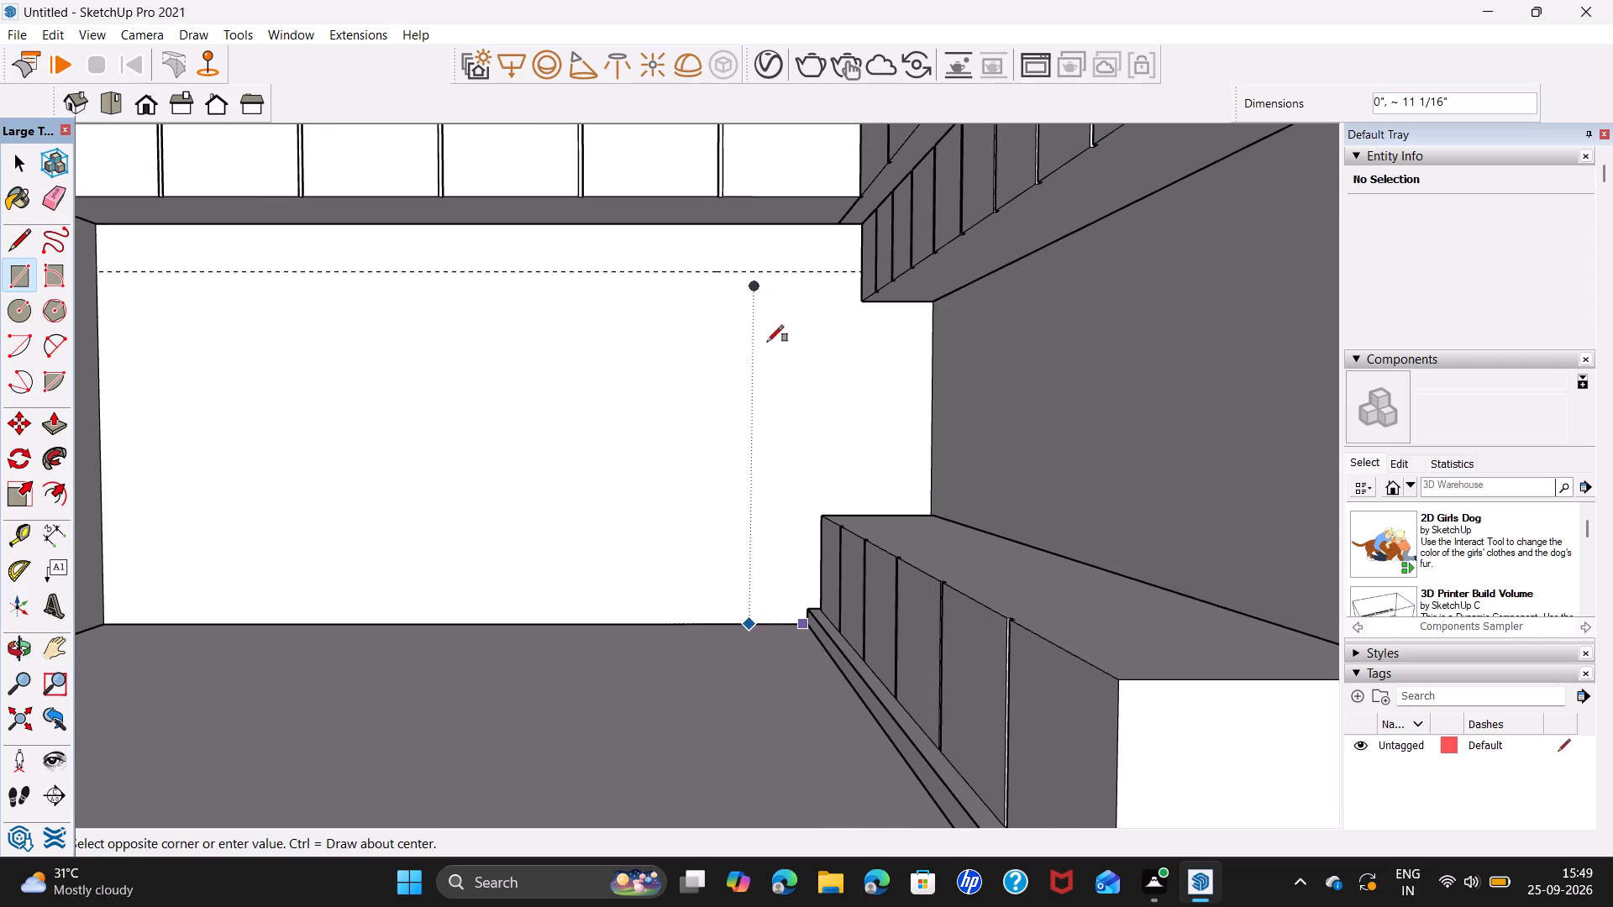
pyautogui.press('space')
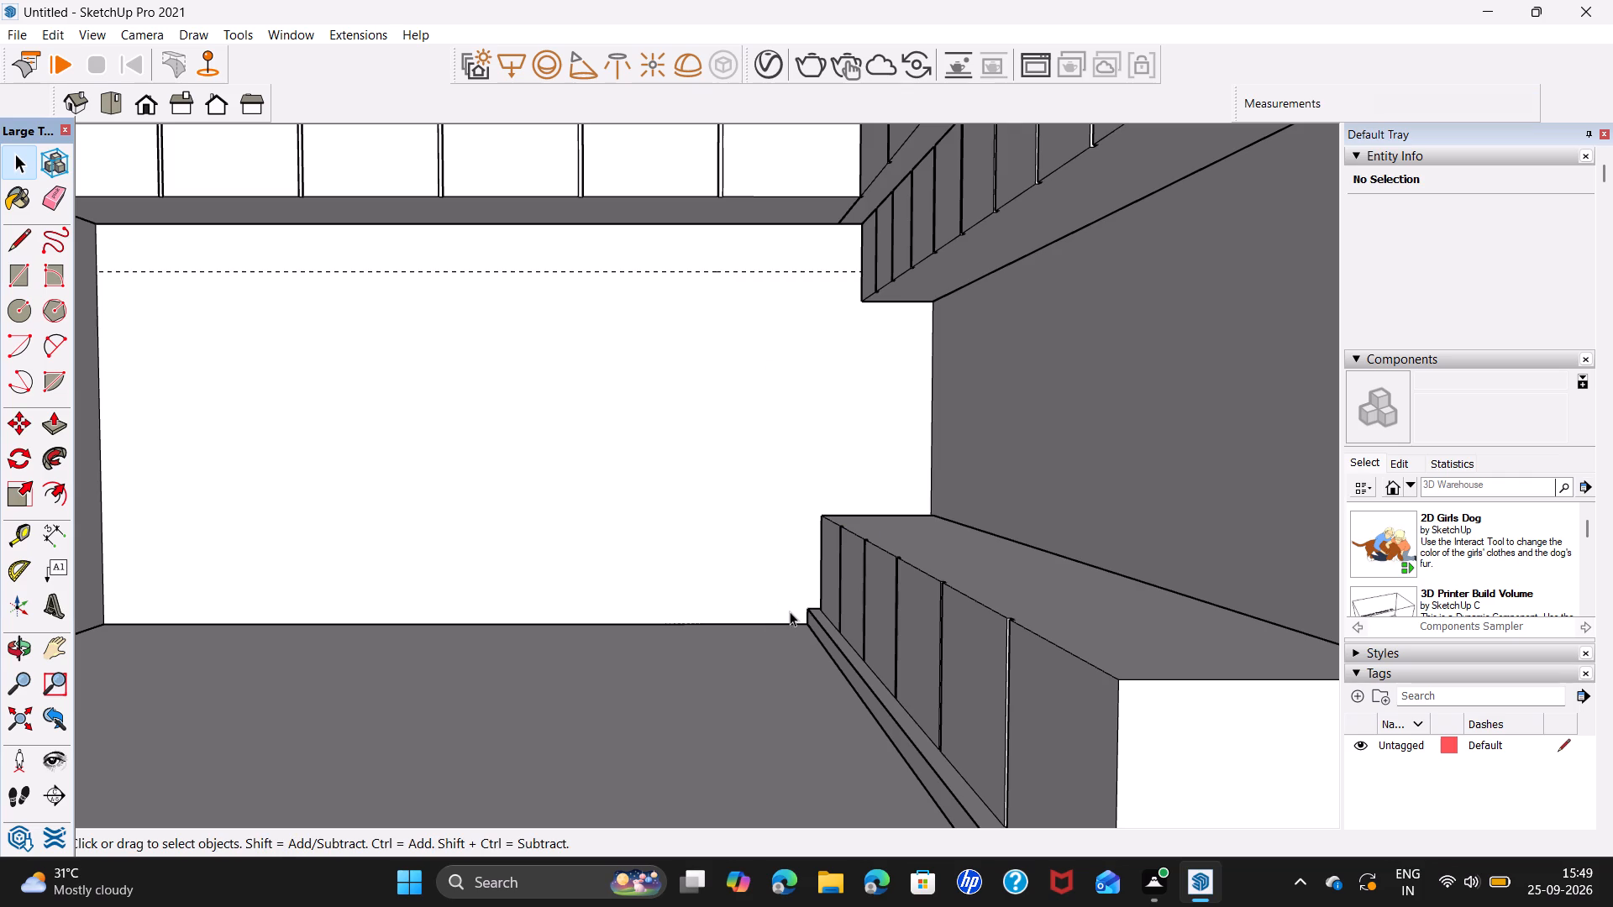
# Draw a door-shaped rectangle about 3' 2" by 7' 5" on the wall beside the floor cabinet, from the floor up to the guide.
pyautogui.press('r')
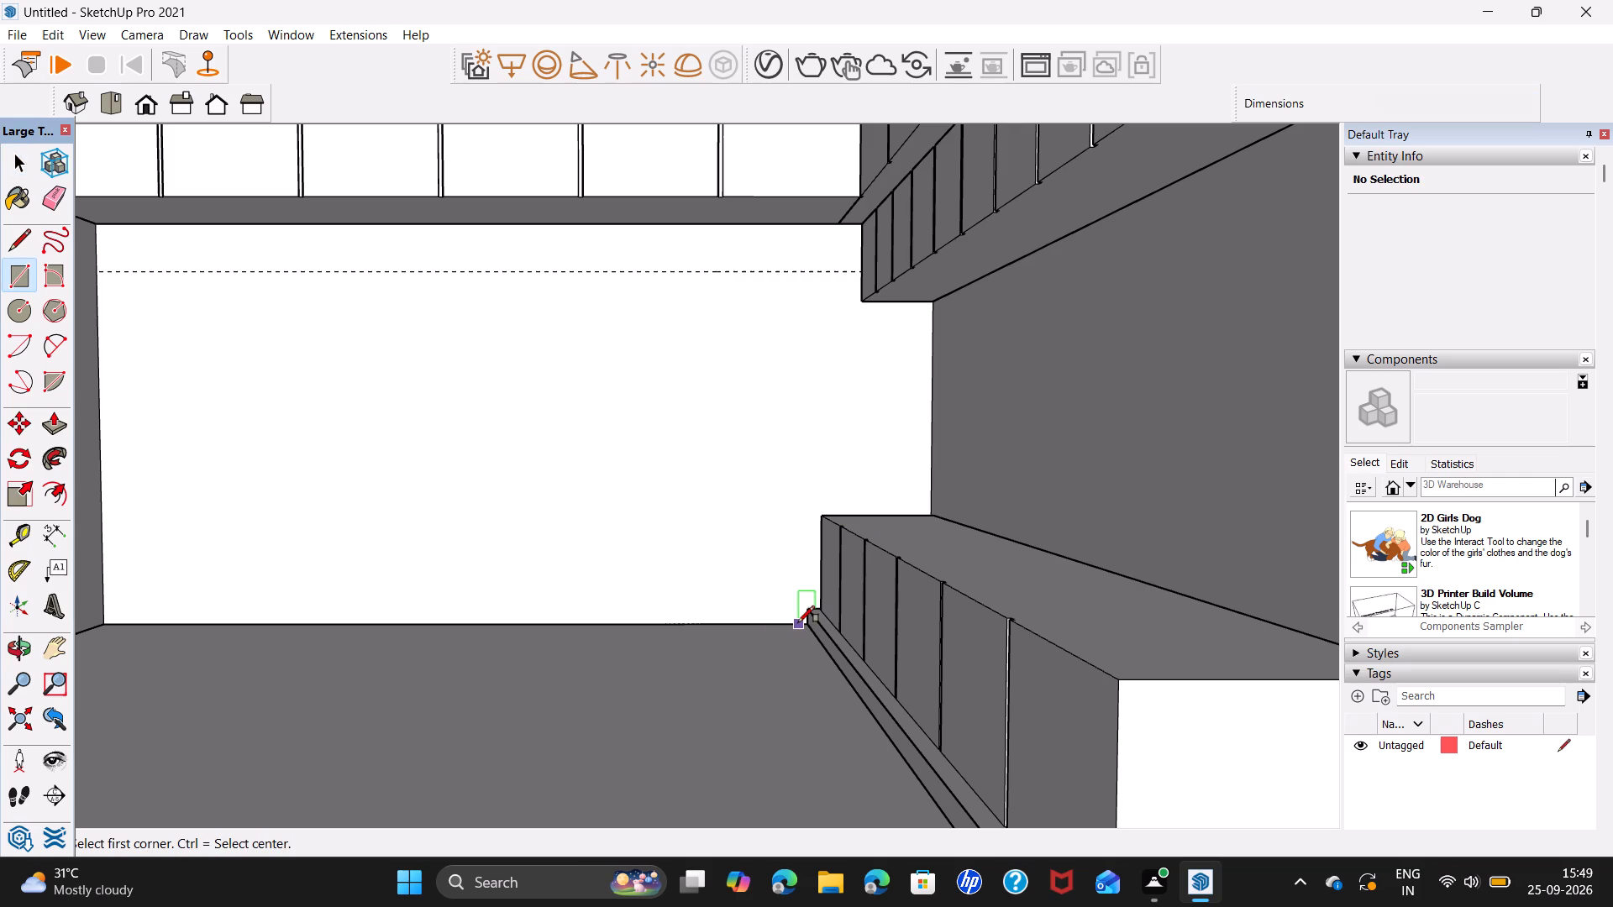
pyautogui.click(796, 621)
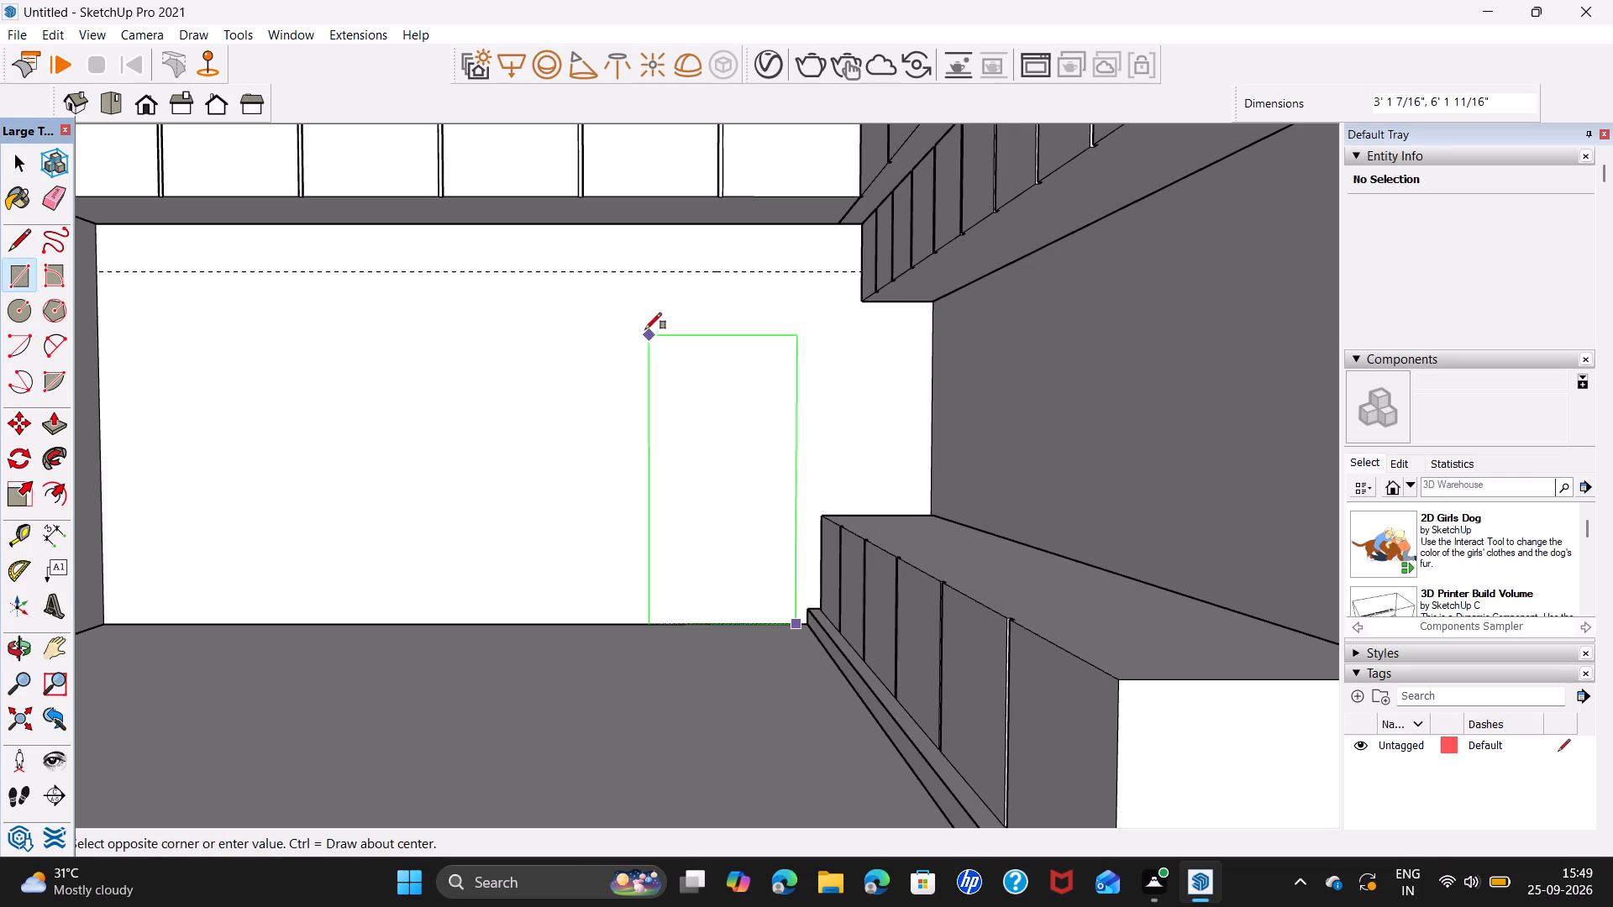
pyautogui.click(647, 270)
pyautogui.press('space')
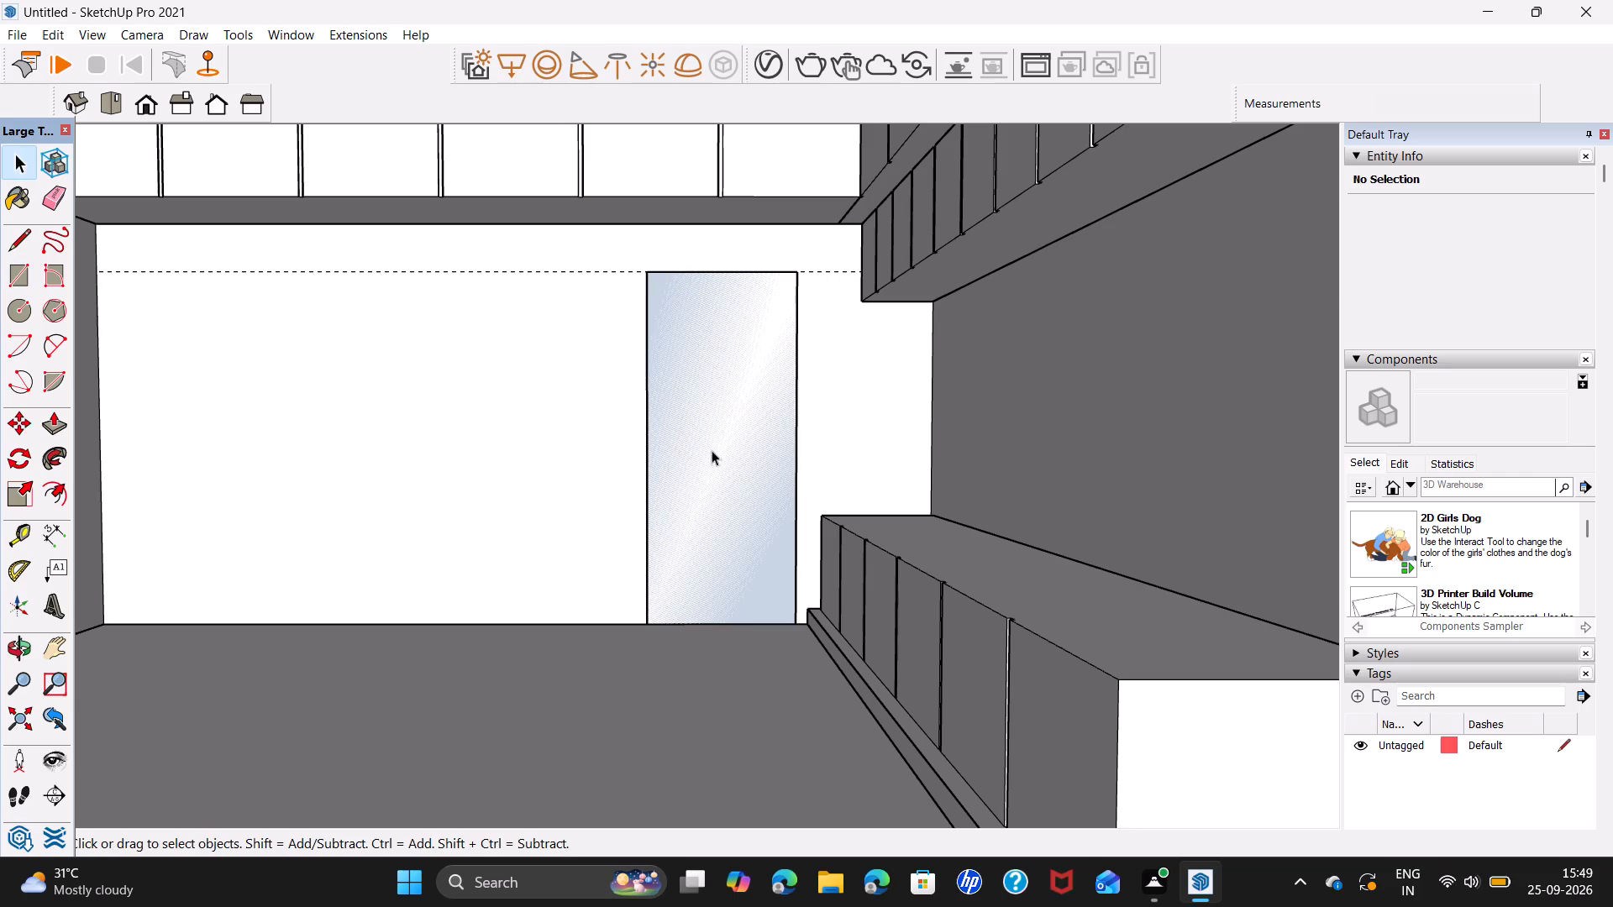
# Open the wall group for editing and trace the door rectangle, about 7' 5" by 3' 2", onto its wall face.
pyautogui.tripleClick(621, 480)
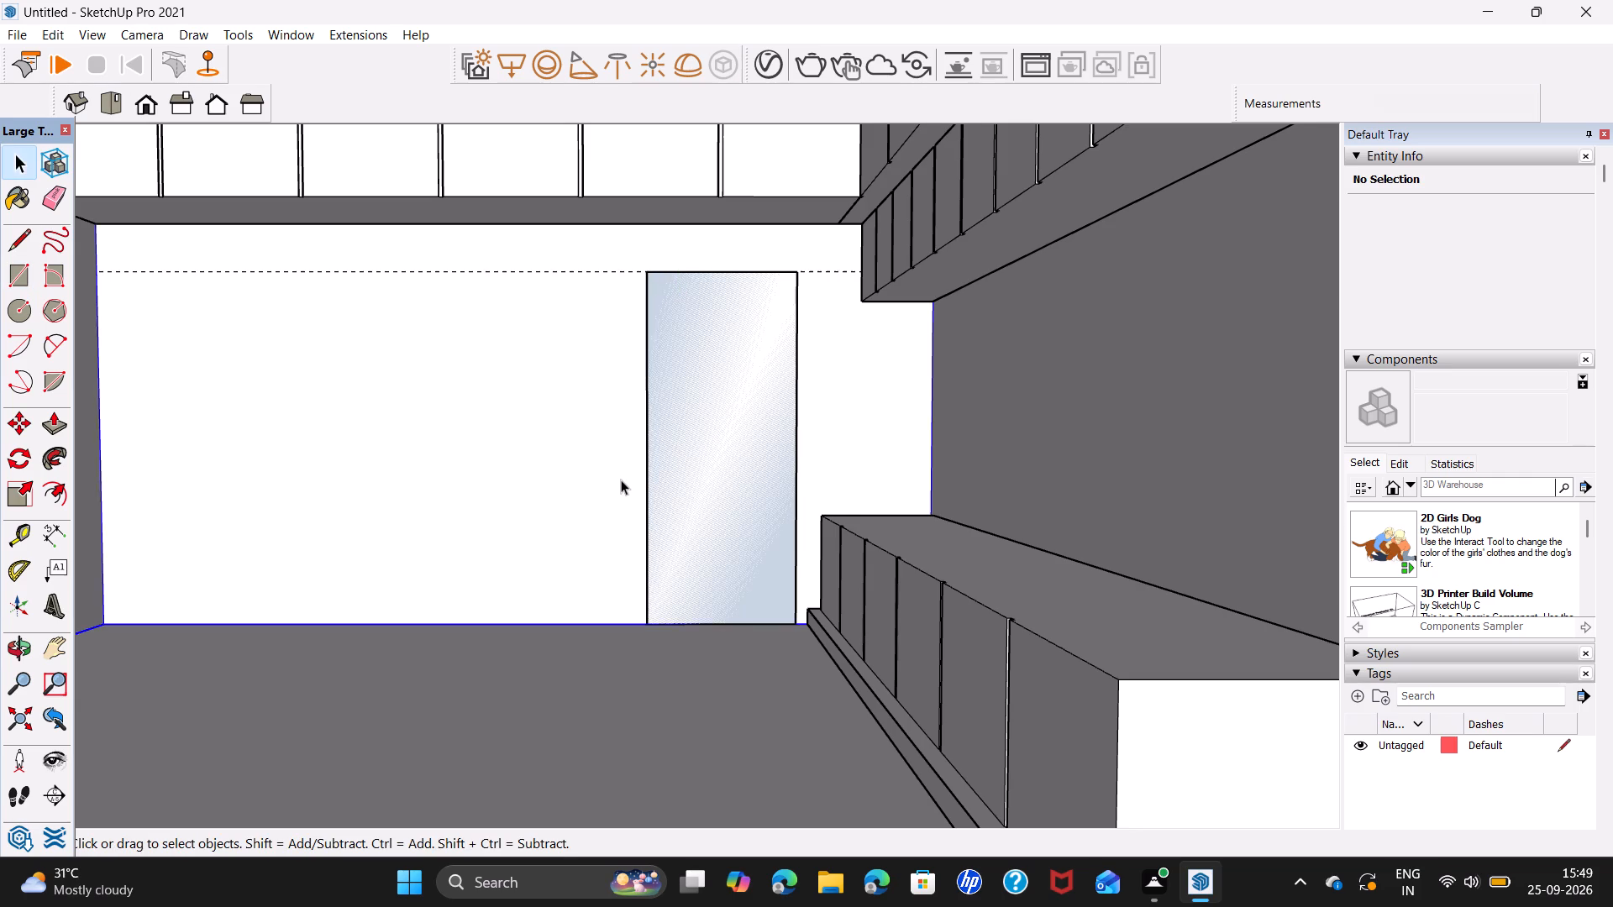
pyautogui.click(621, 480)
pyautogui.click(623, 522)
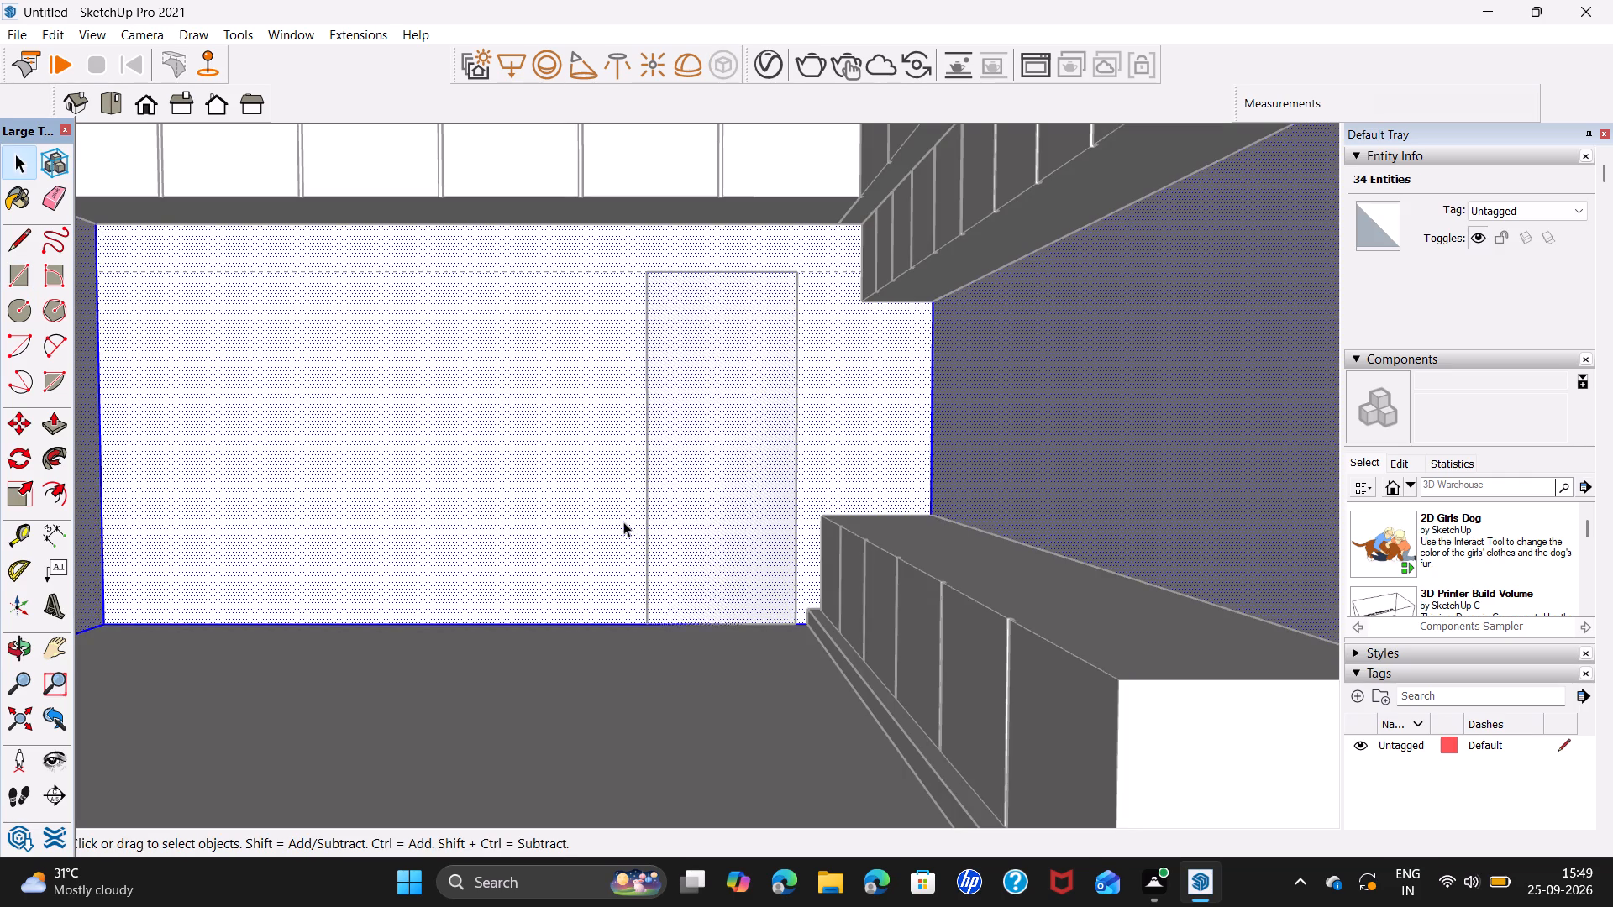
pyautogui.click(619, 534)
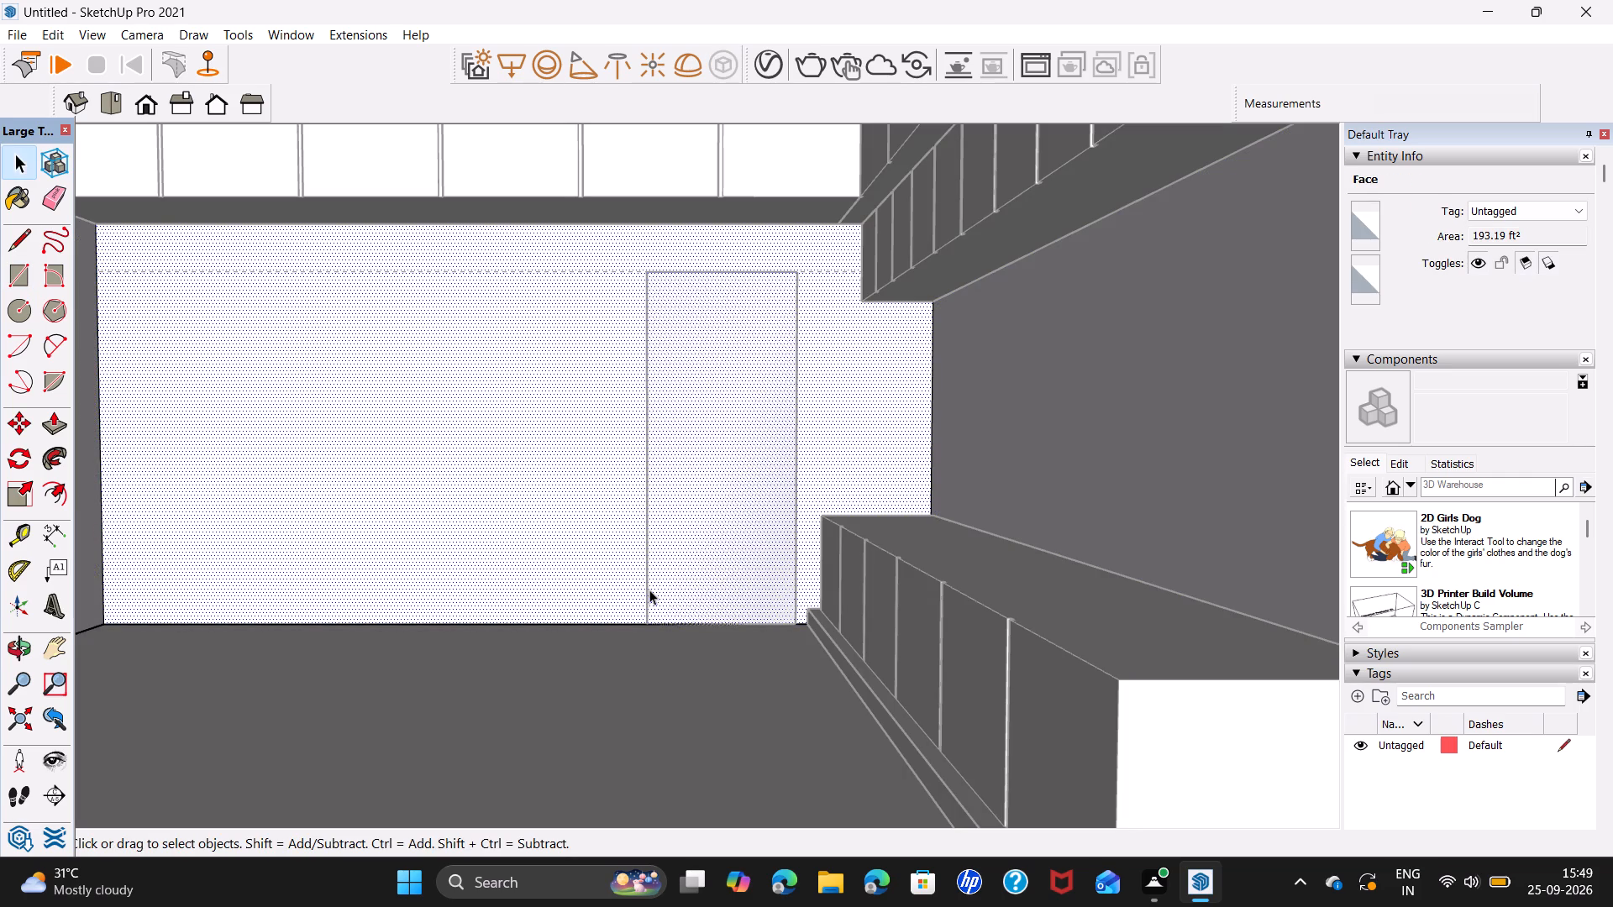
pyautogui.press('r')
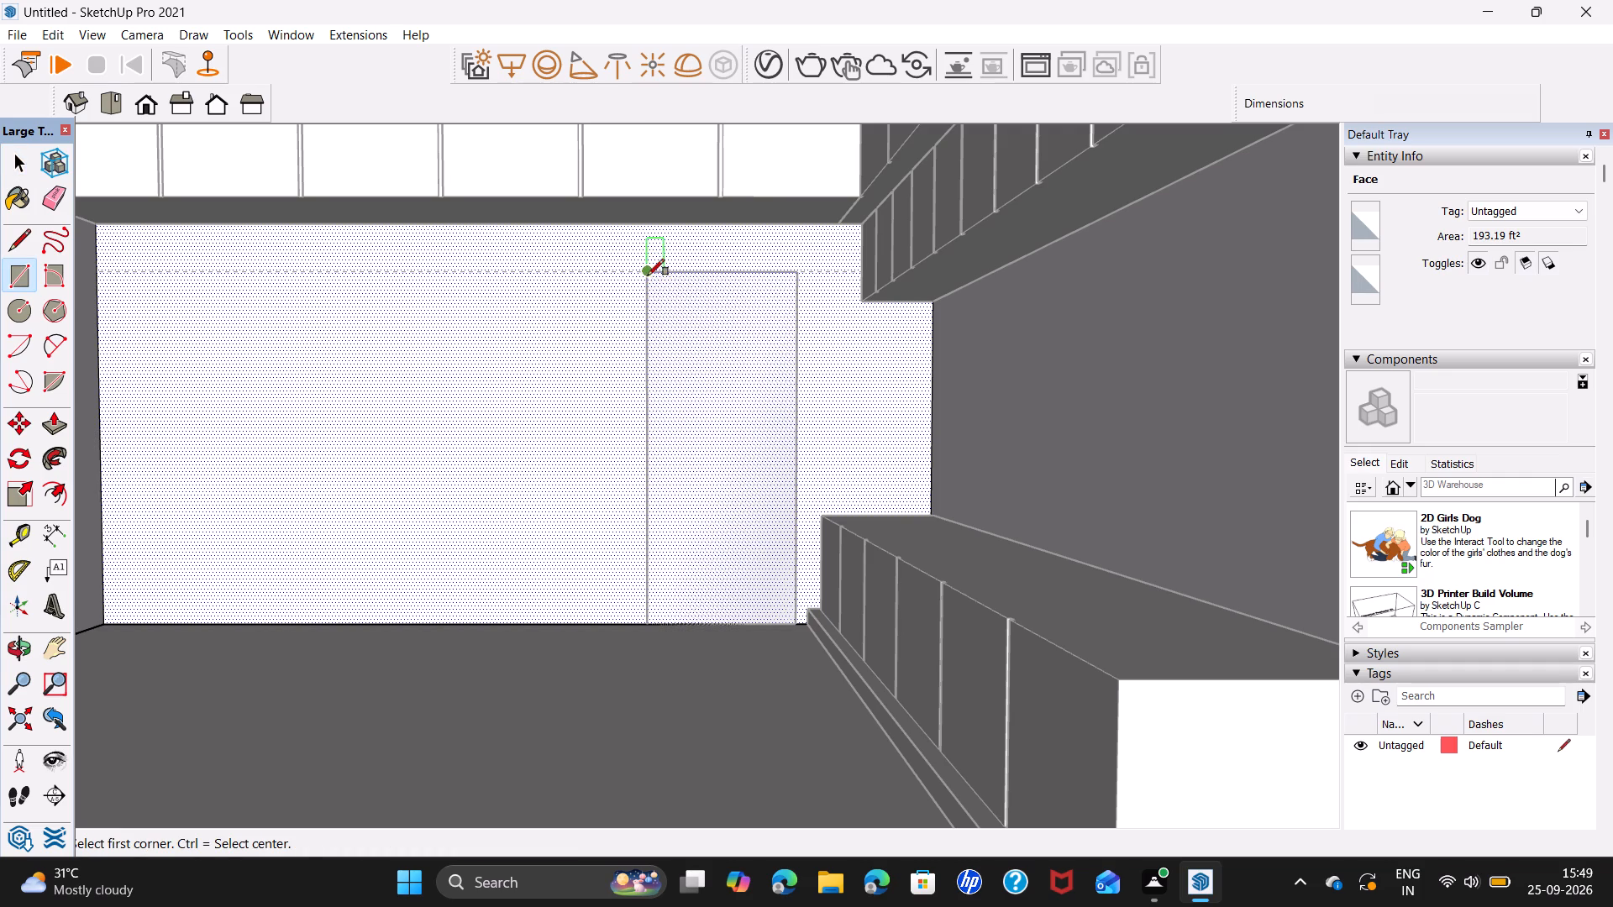
pyautogui.click(648, 275)
pyautogui.click(800, 619)
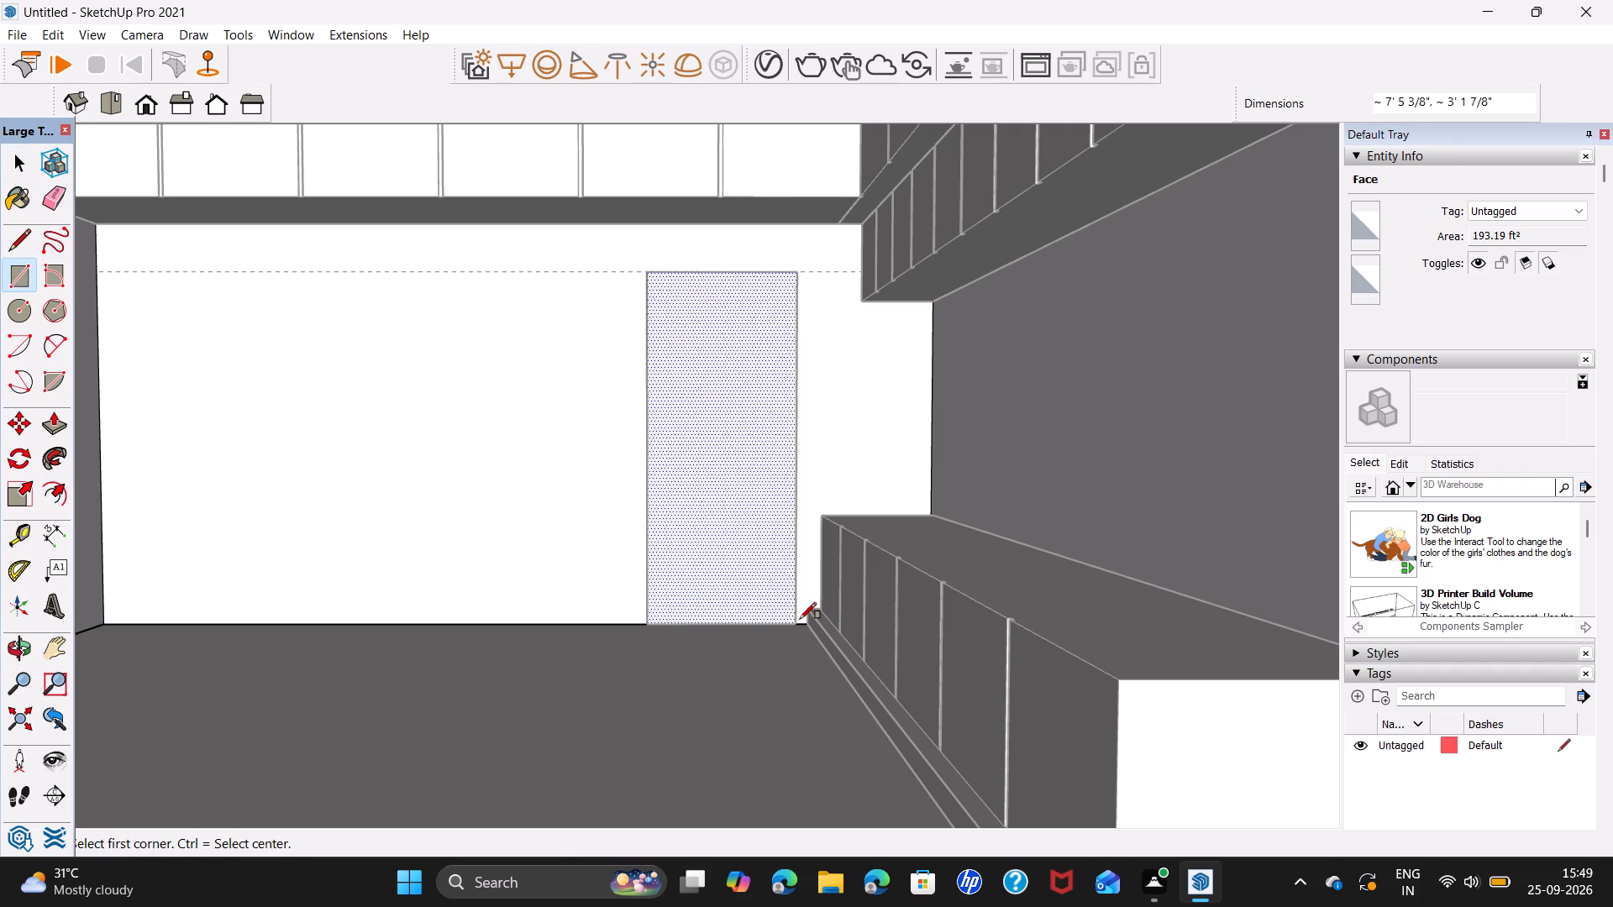
pyautogui.press('space')
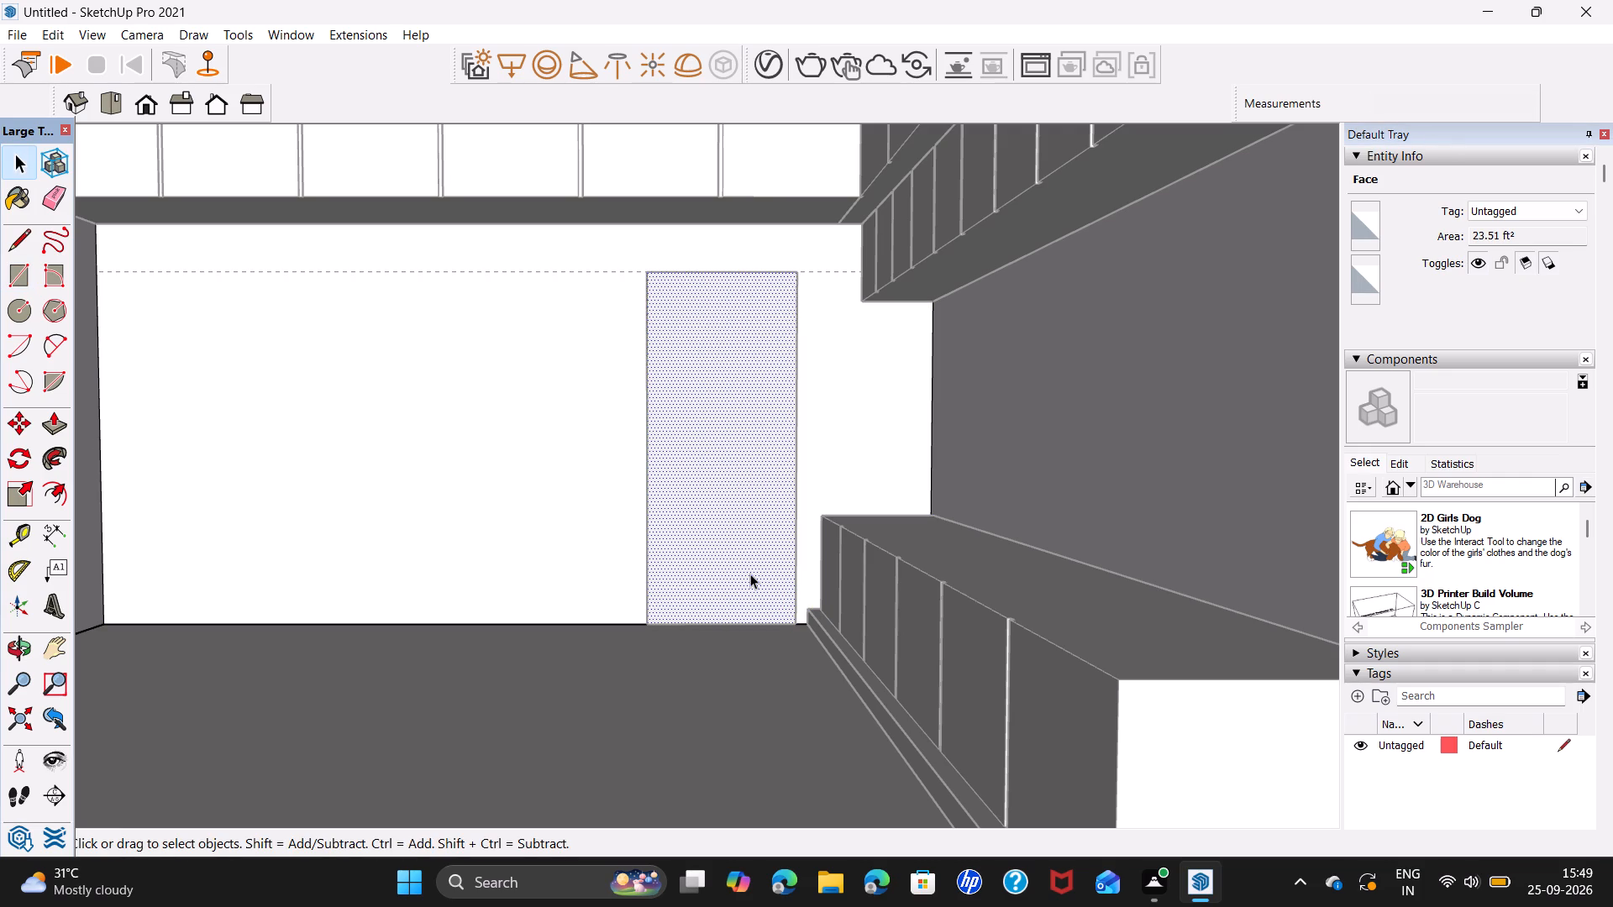
# Delete the traced door-shaped face from the wall inside the group.
pyautogui.click(553, 750)
pyautogui.click(749, 558)
pyautogui.press('Delete')
pyautogui.scroll(-4, 731, 519)
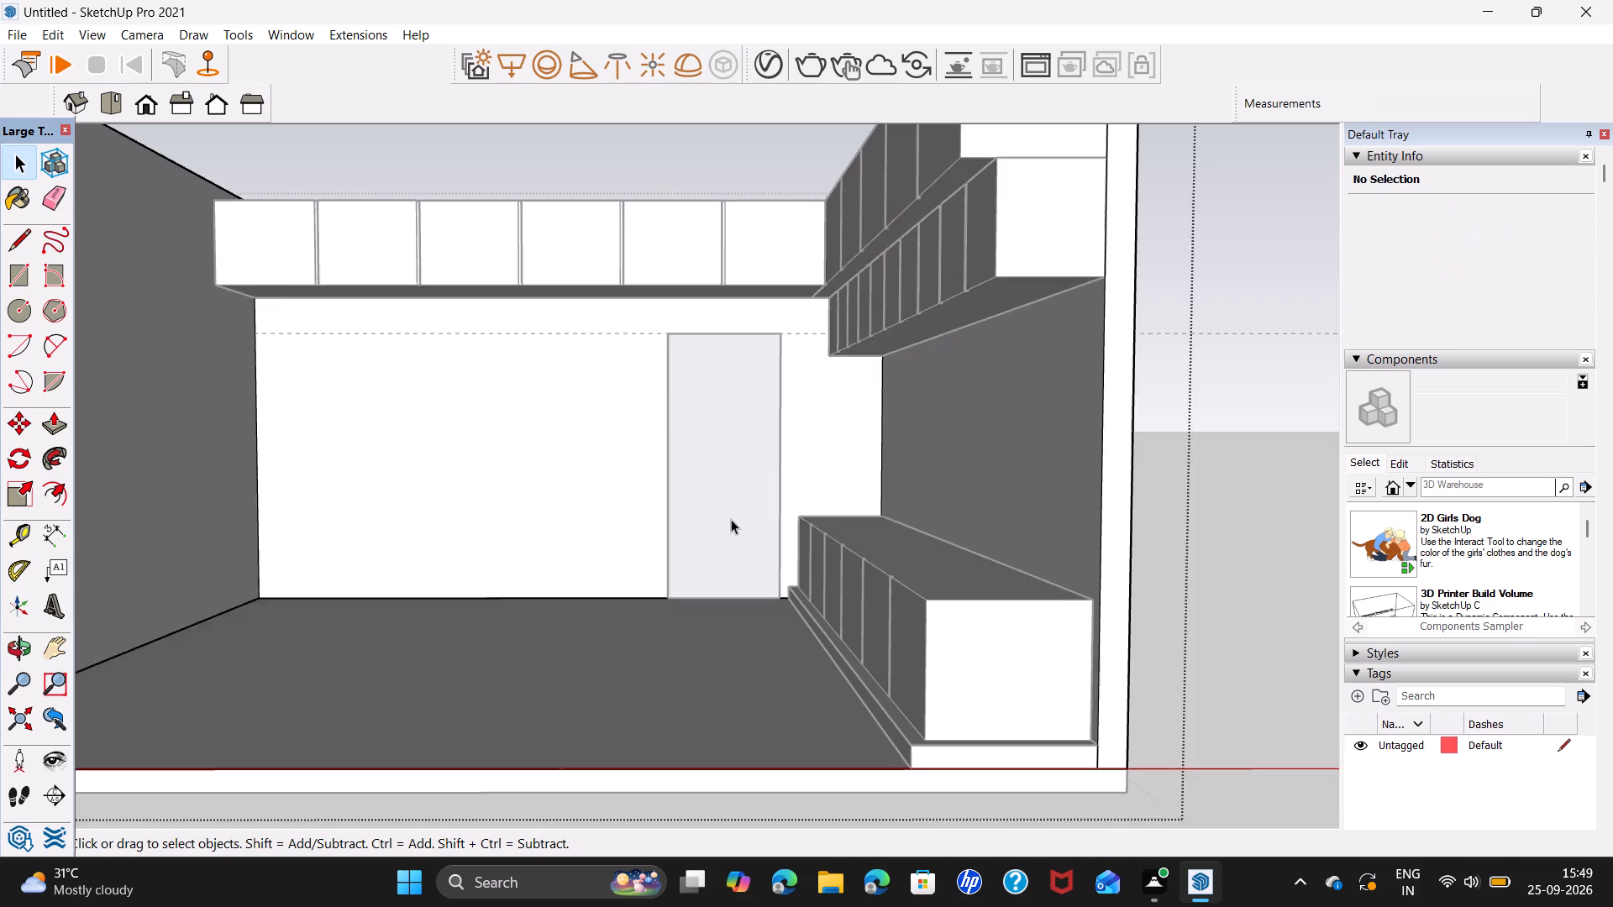
# Close the wall group and delete the loose door-shaped face and its border edges outside the group.
pyautogui.click(1343, 495)
pyautogui.click(1253, 489)
pyautogui.click(735, 474)
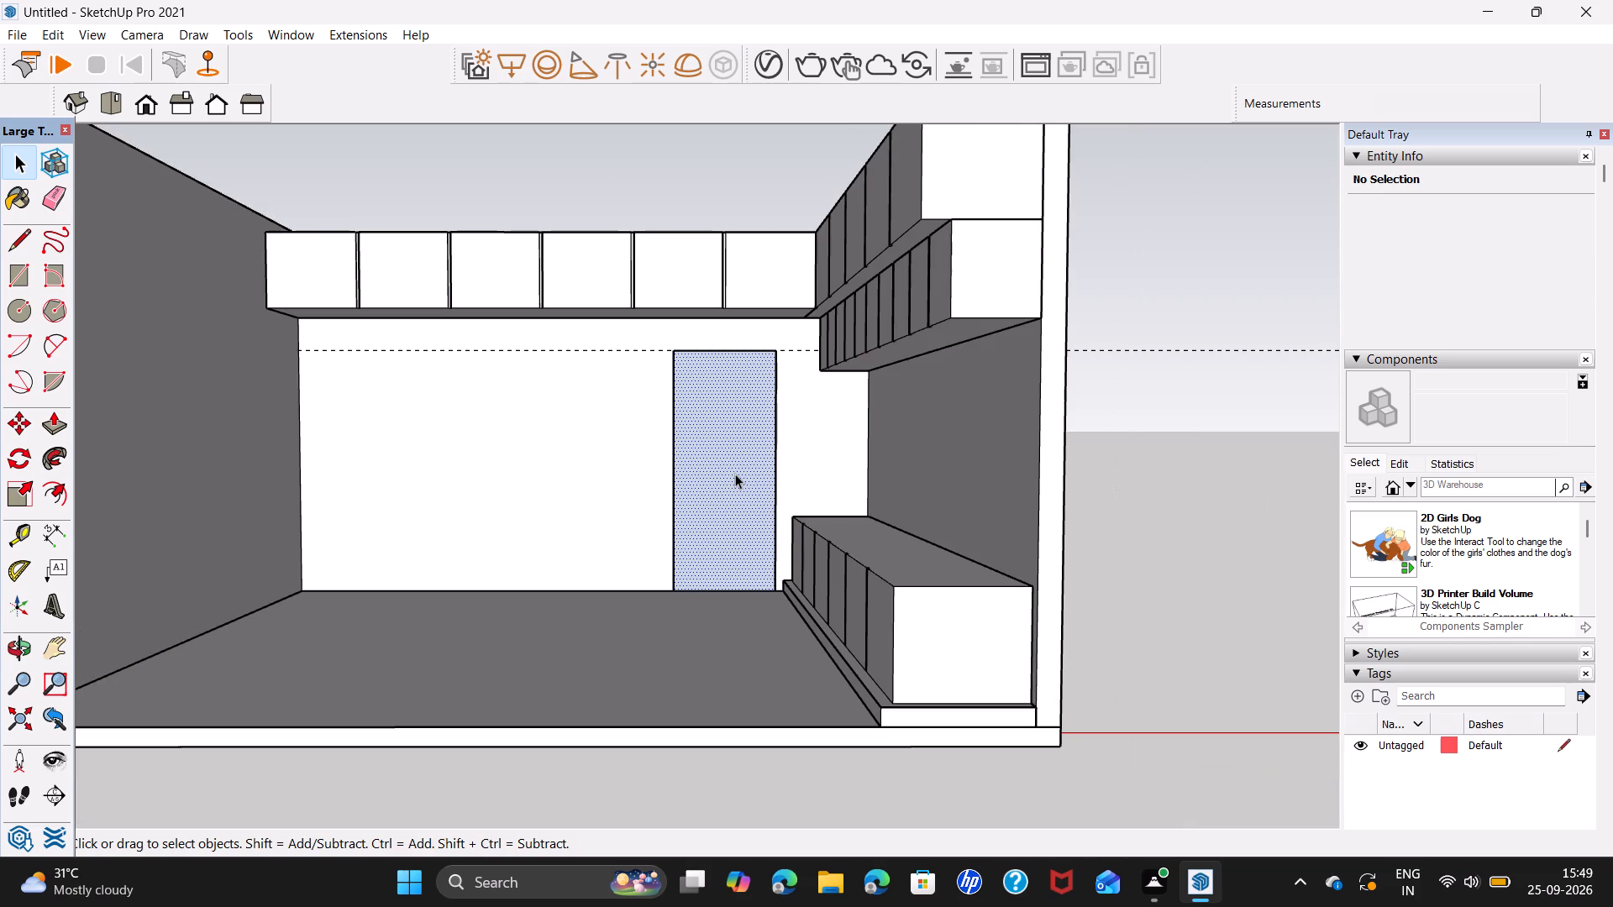
pyautogui.press('Delete')
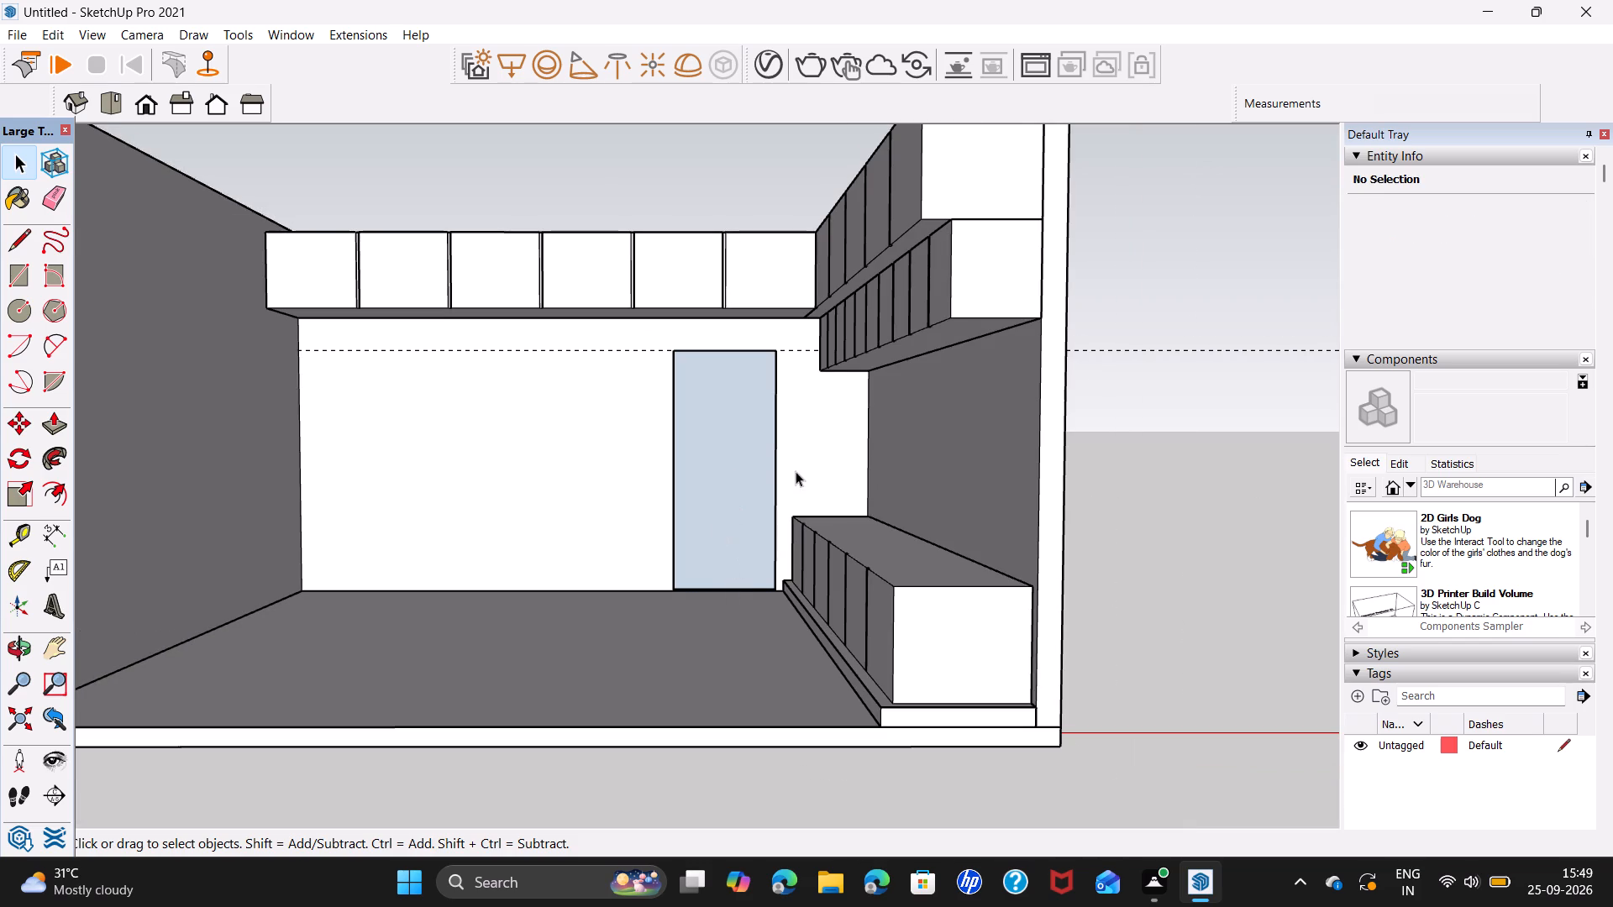
pyautogui.click(778, 479)
pyautogui.press('Delete')
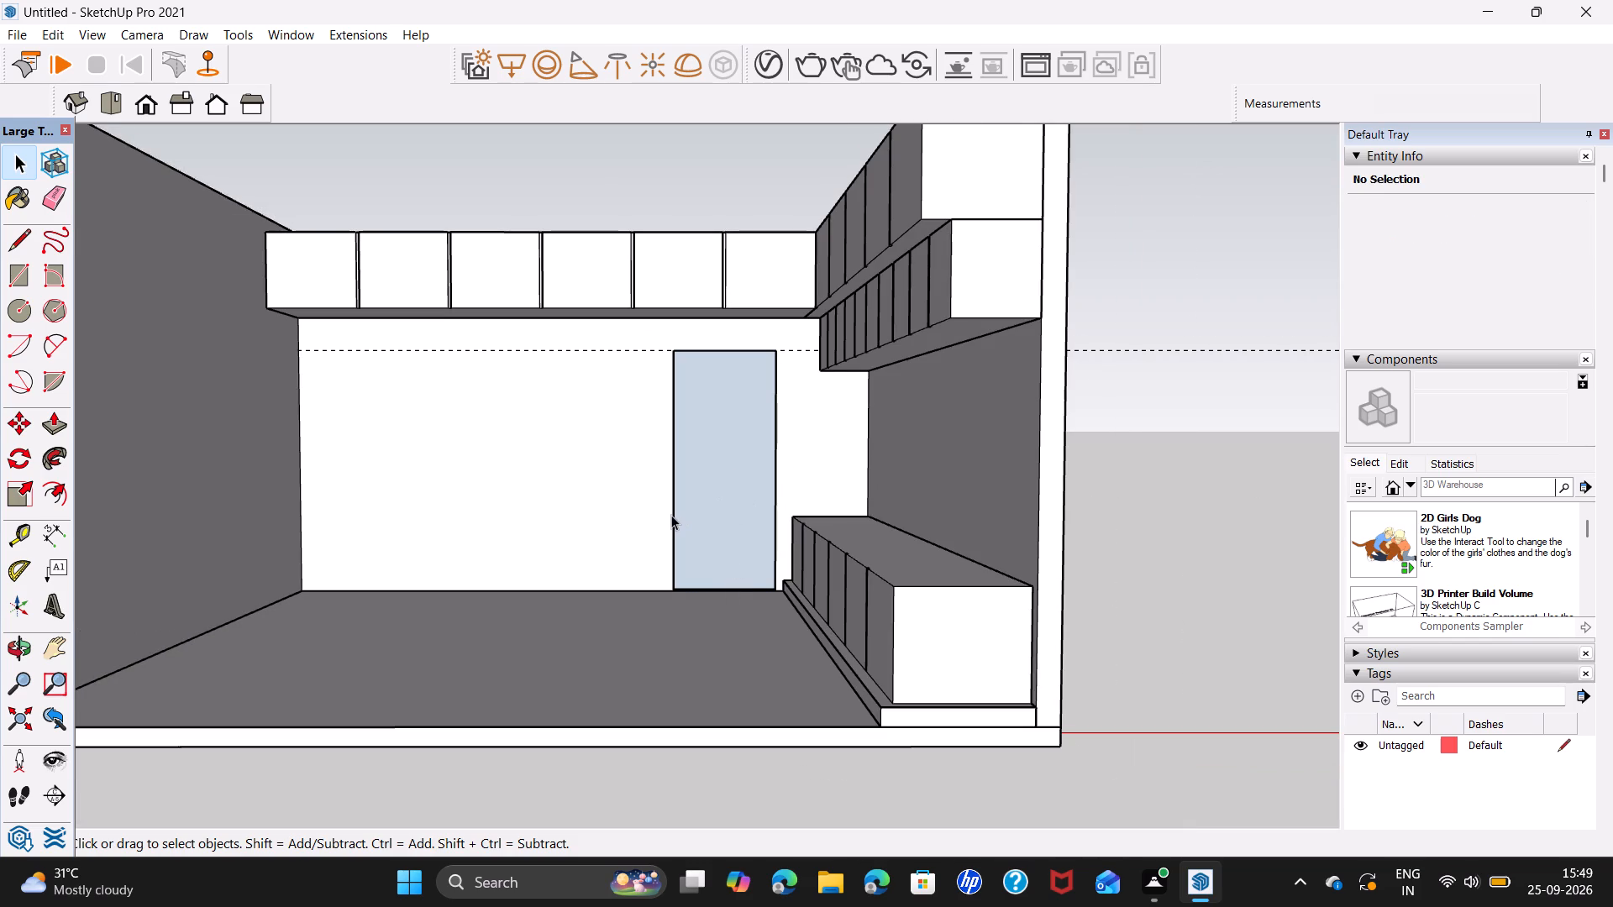
pyautogui.click(675, 518)
pyautogui.press('Delete')
pyautogui.click(717, 351)
pyautogui.press('Delete')
pyautogui.click(744, 586)
pyautogui.click(1098, 529)
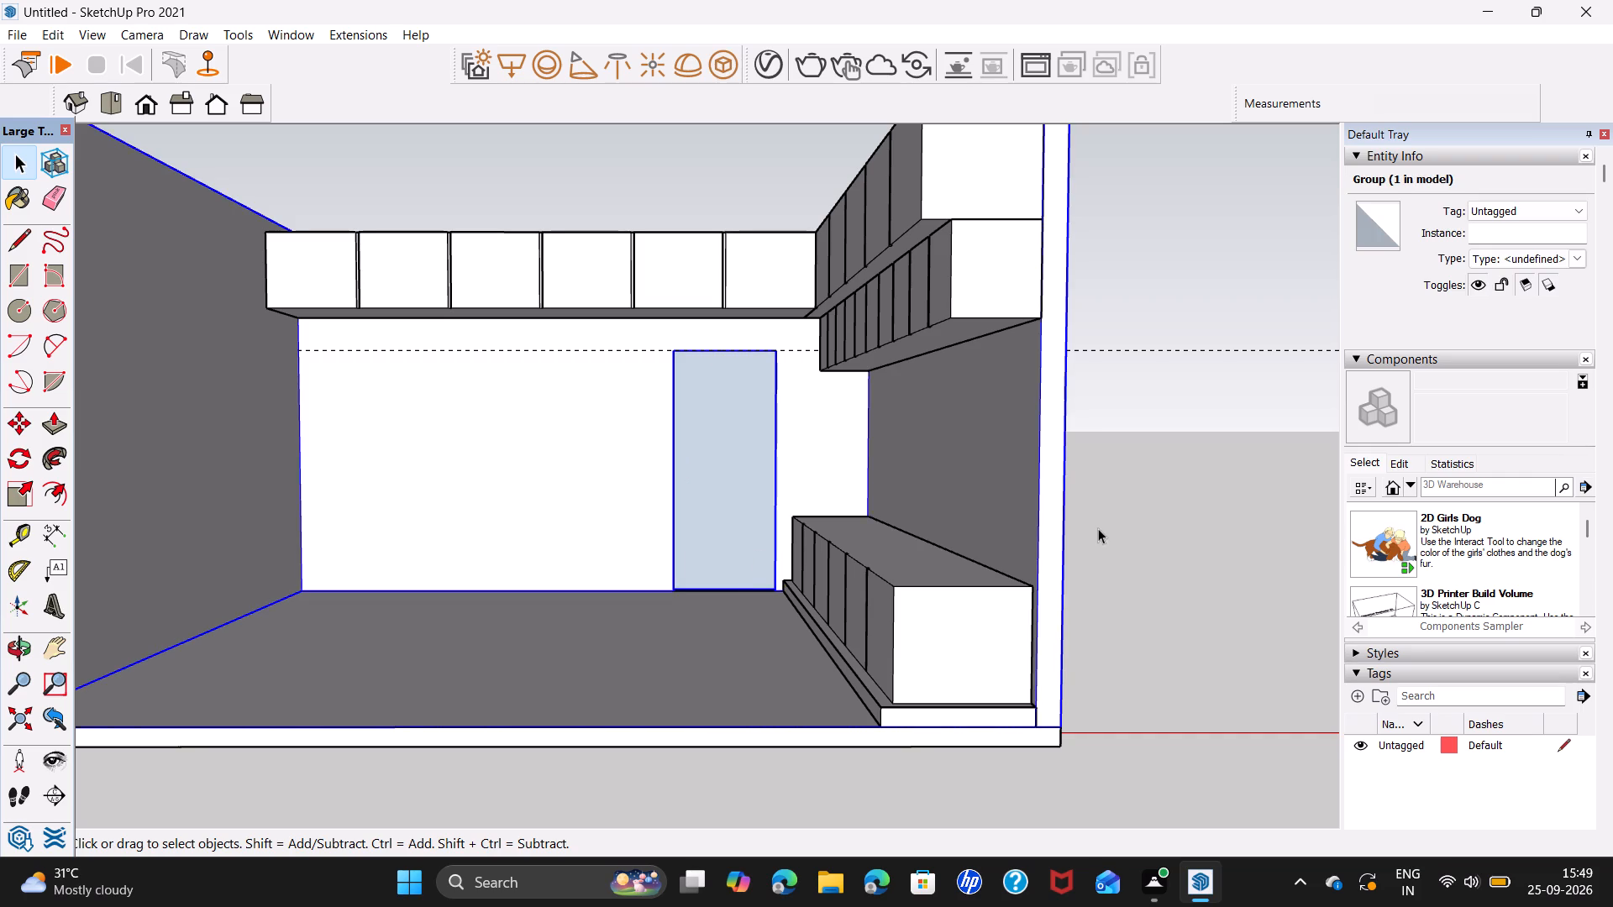
# Open the wall group and push the door-shaped face 5" back through the wall's thickness.
pyautogui.tripleClick(725, 532)
pyautogui.click(725, 532)
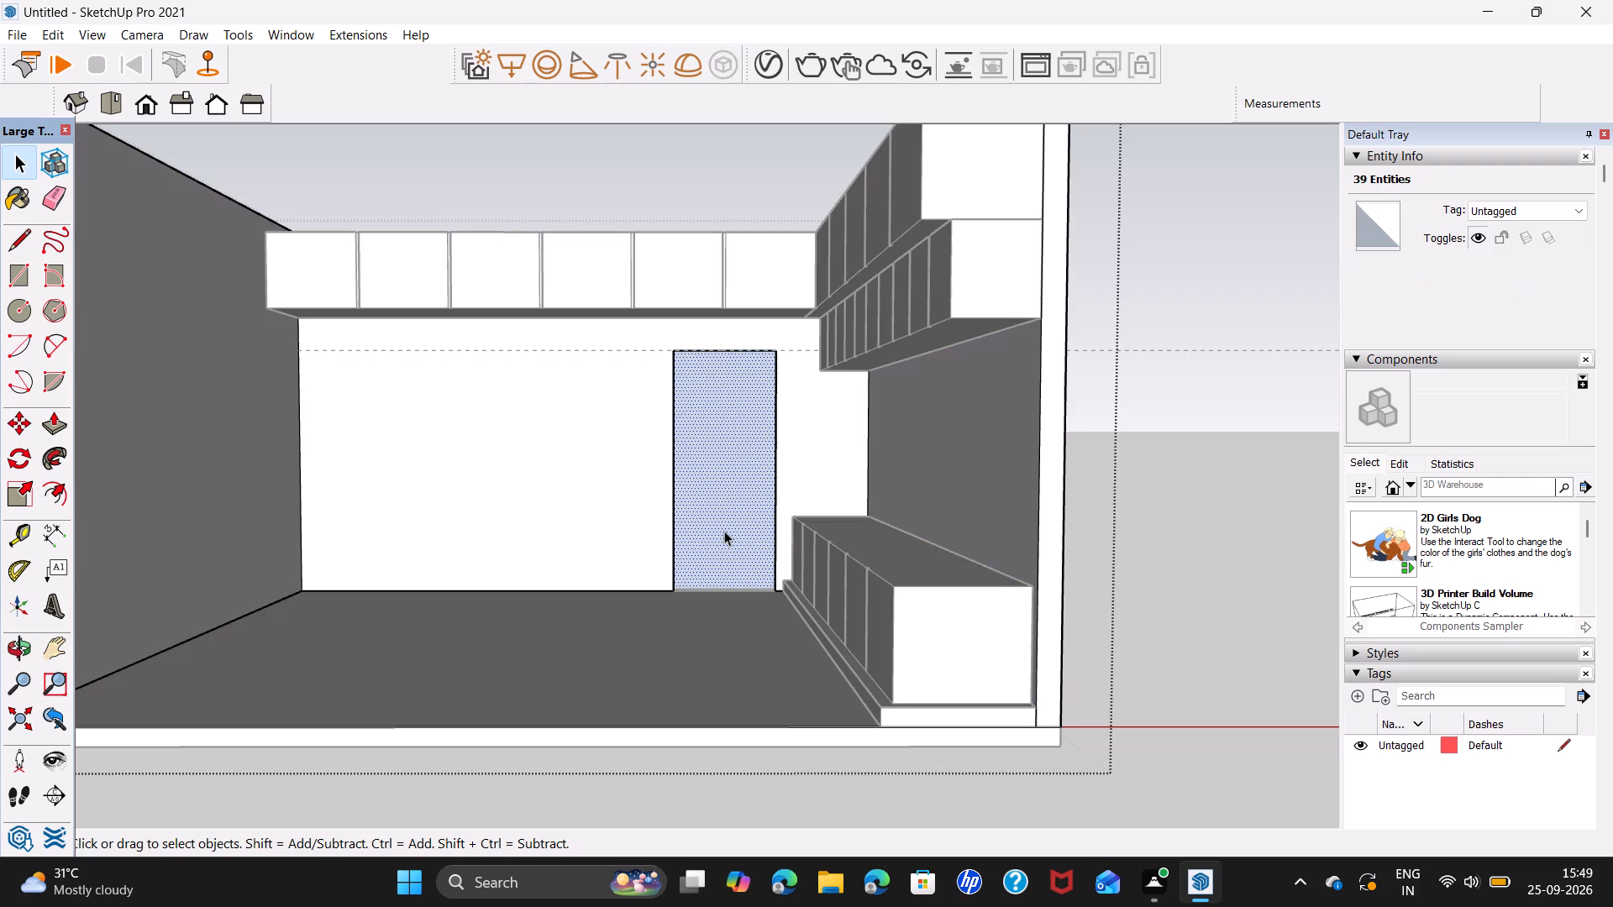
pyautogui.click(724, 531)
pyautogui.press('p')
pyautogui.click(724, 531)
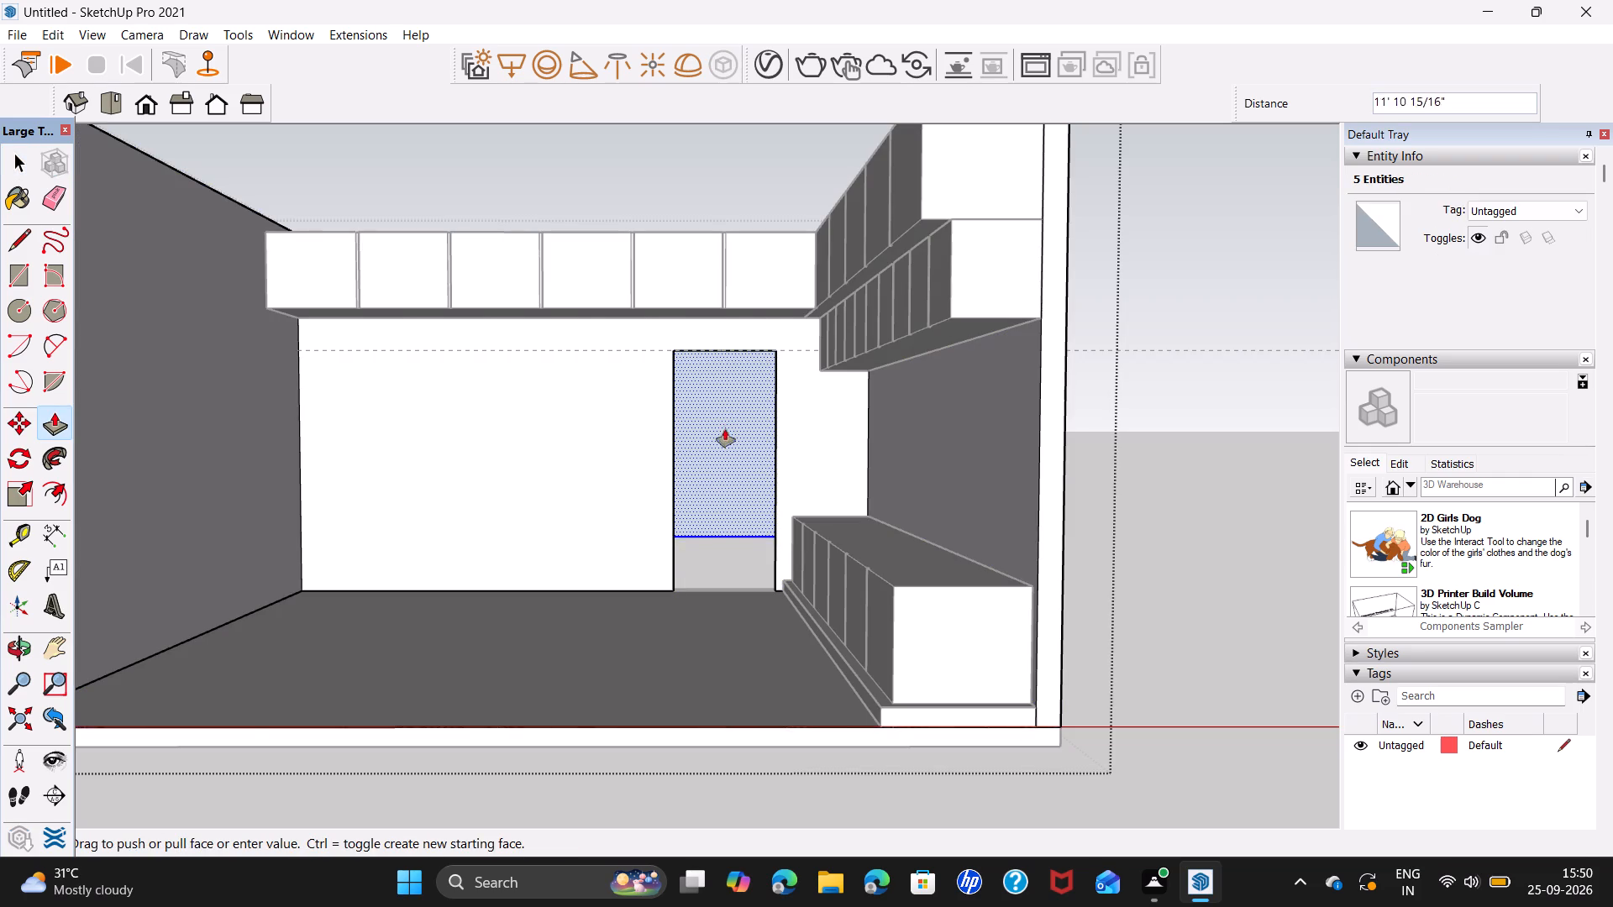
pyautogui.click(729, 397)
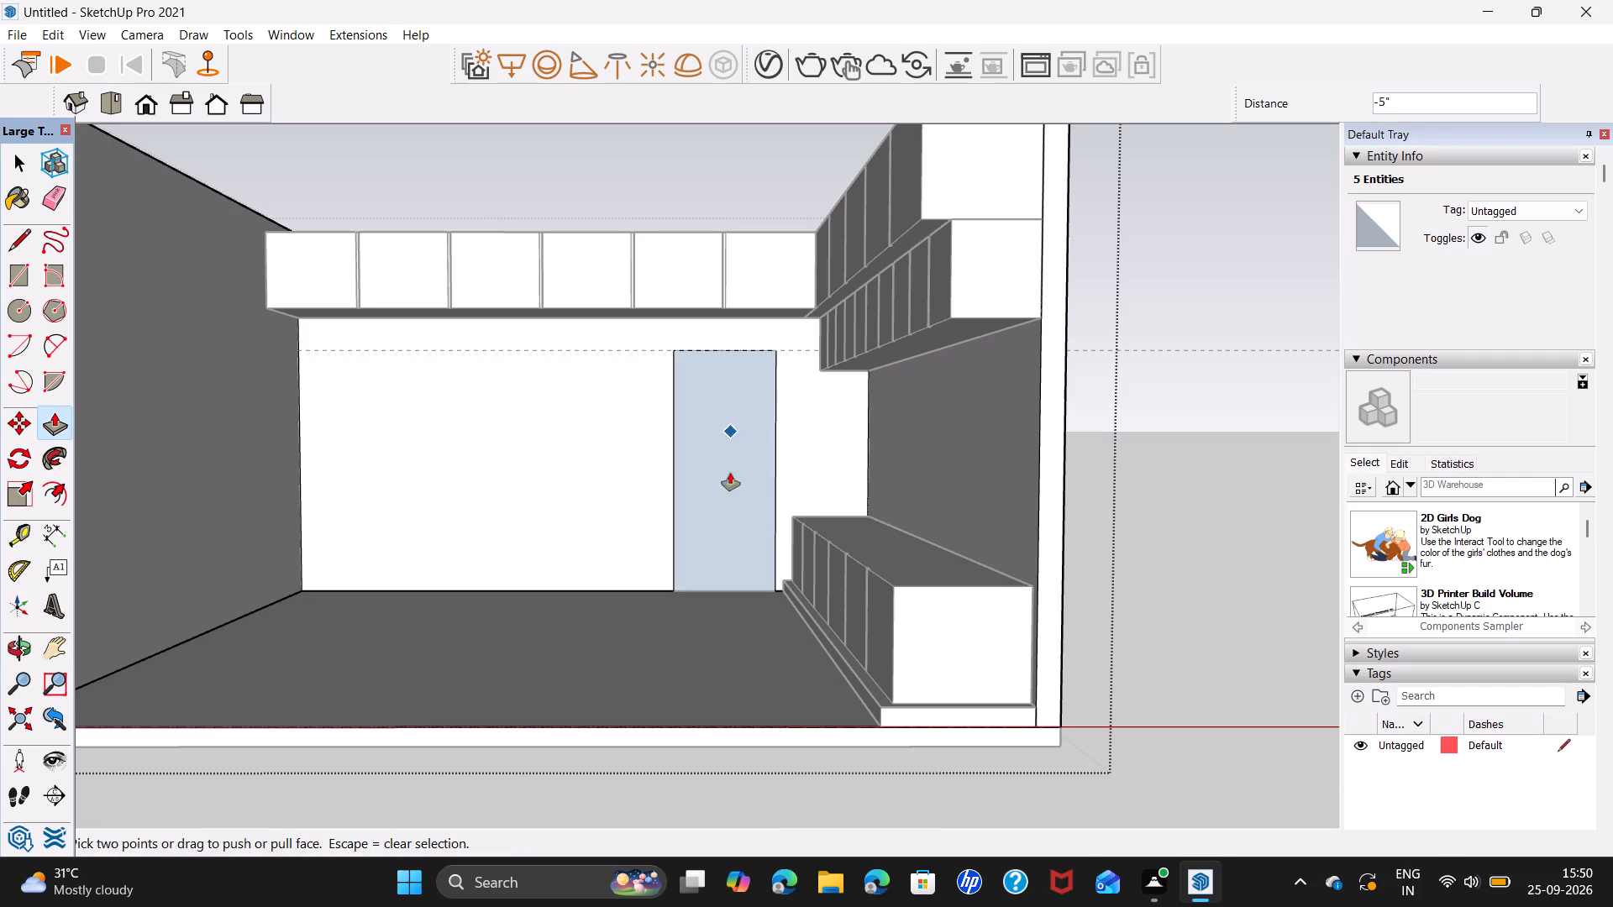
# Delete the remaining door-shaped face to open the doorway, and close the wall group.
pyautogui.press('space')
pyautogui.click(712, 523)
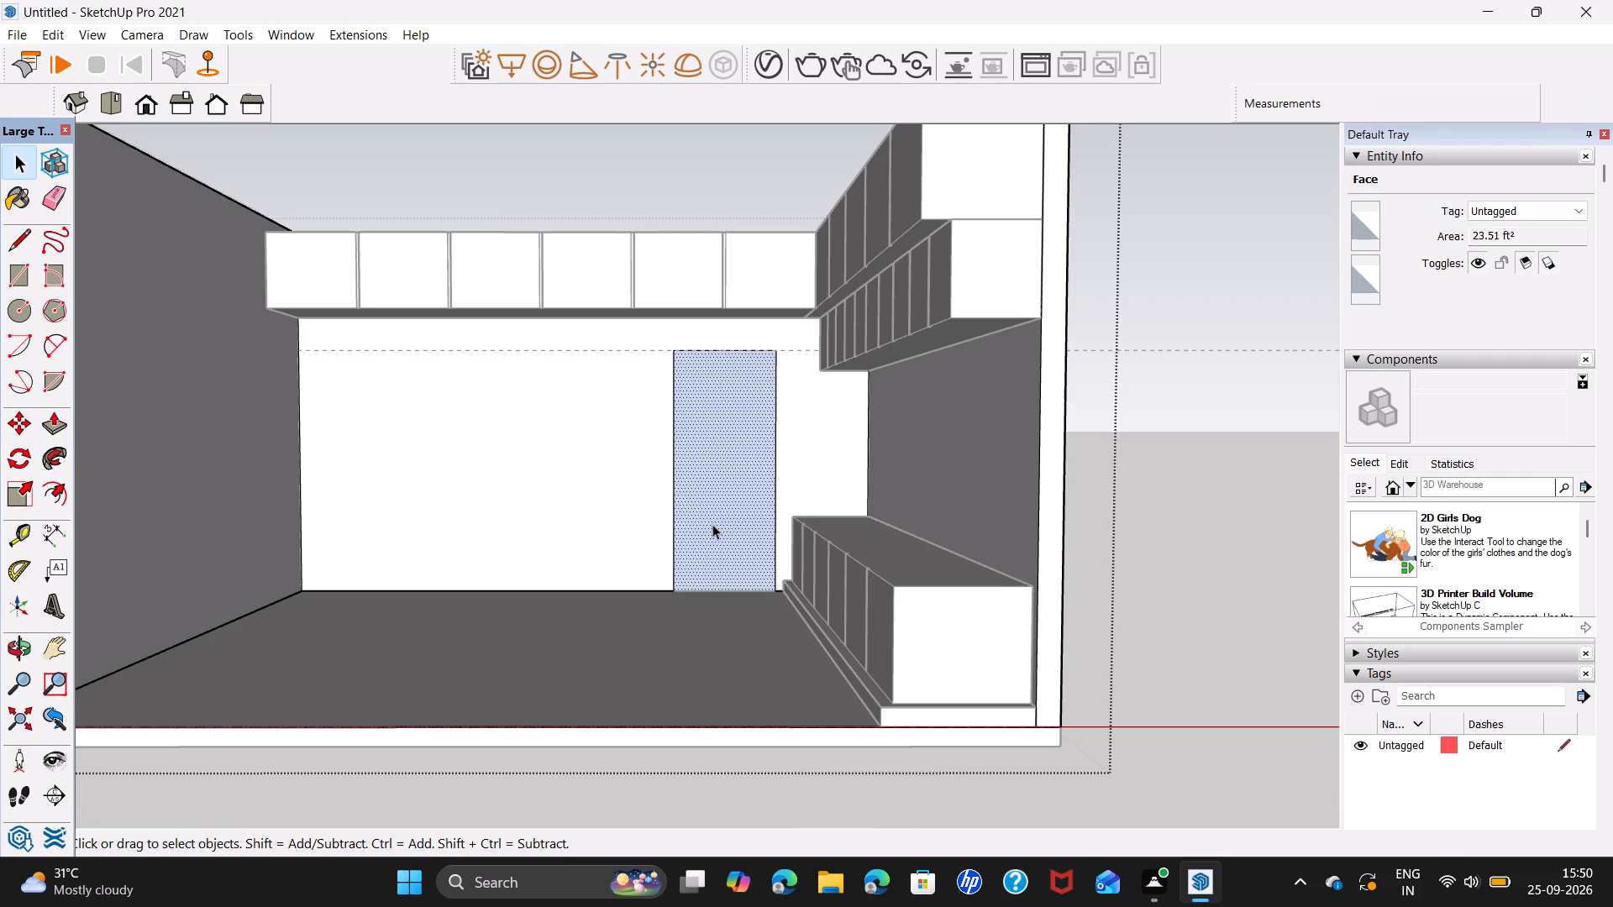
pyautogui.press('Delete')
pyautogui.click(1111, 532)
pyautogui.click(1153, 528)
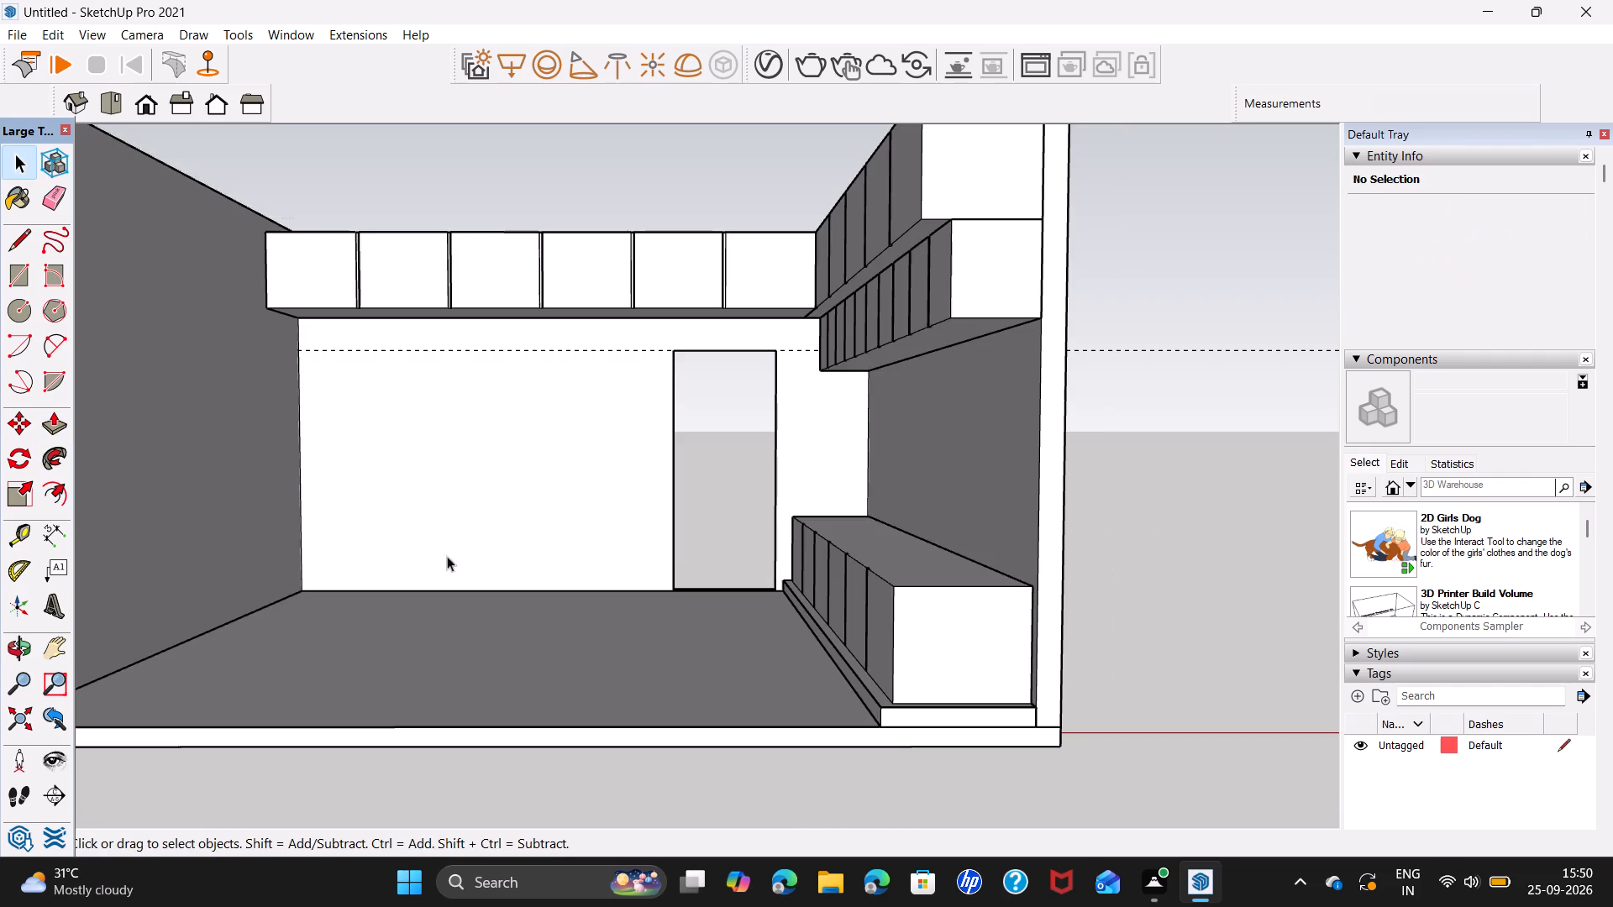
# Open the lower row of overhead cupboards on the floor-cabinet wall and extrude its underside down by 1'.
pyautogui.moveTo(460, 525); pyautogui.dragTo(465, 594, button='middle')
pyautogui.scroll(1, 506, 545)
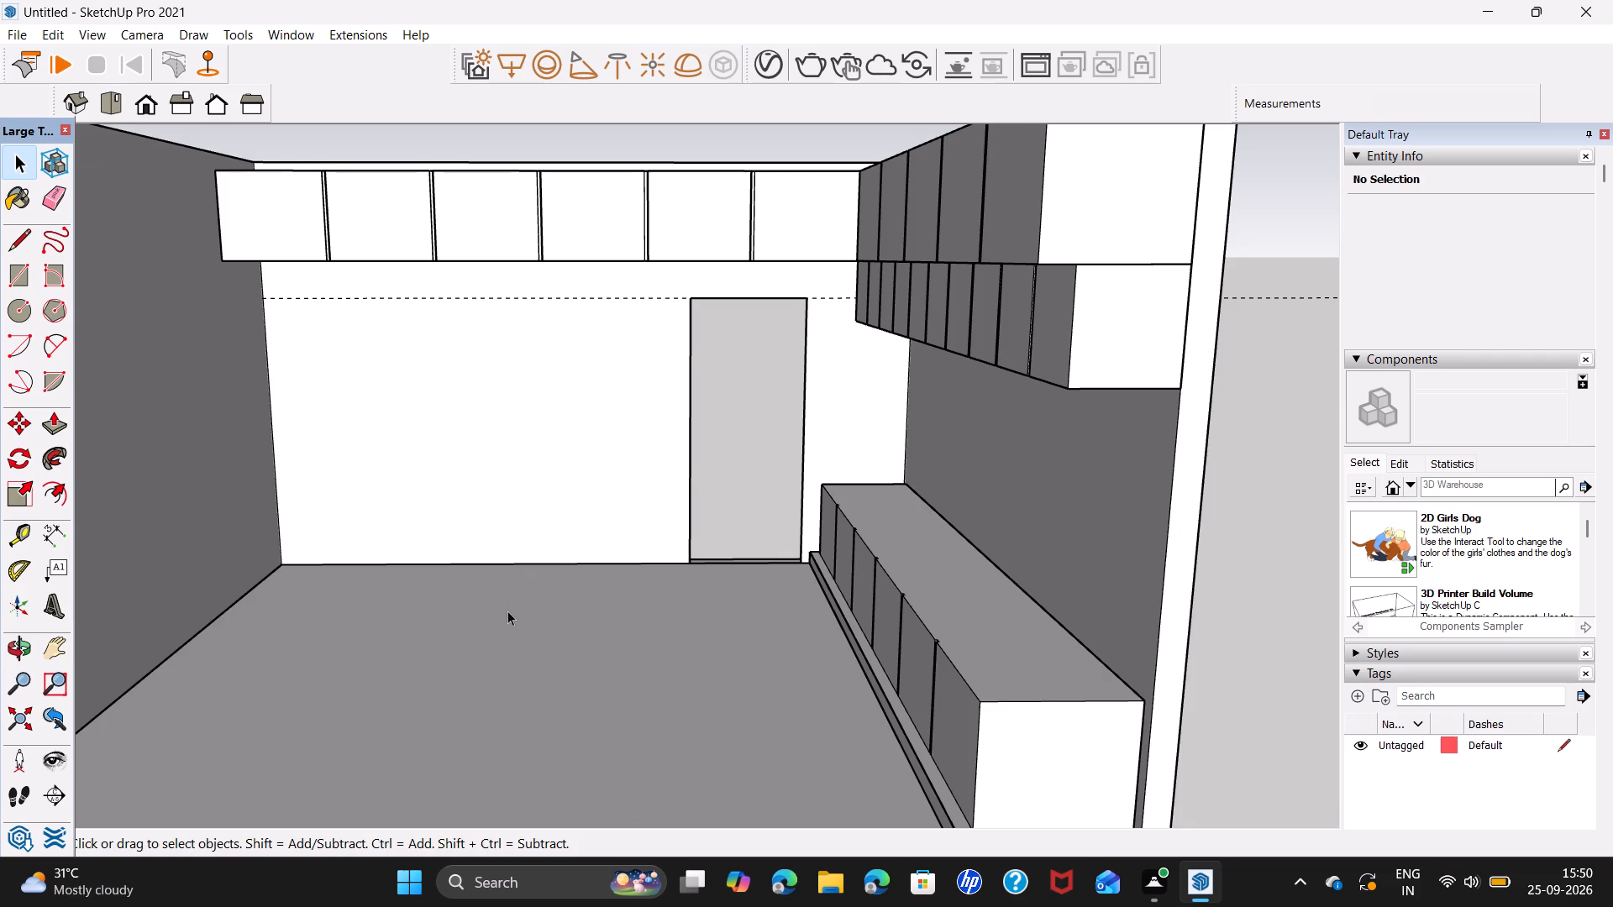
pyautogui.tripleClick(1108, 351)
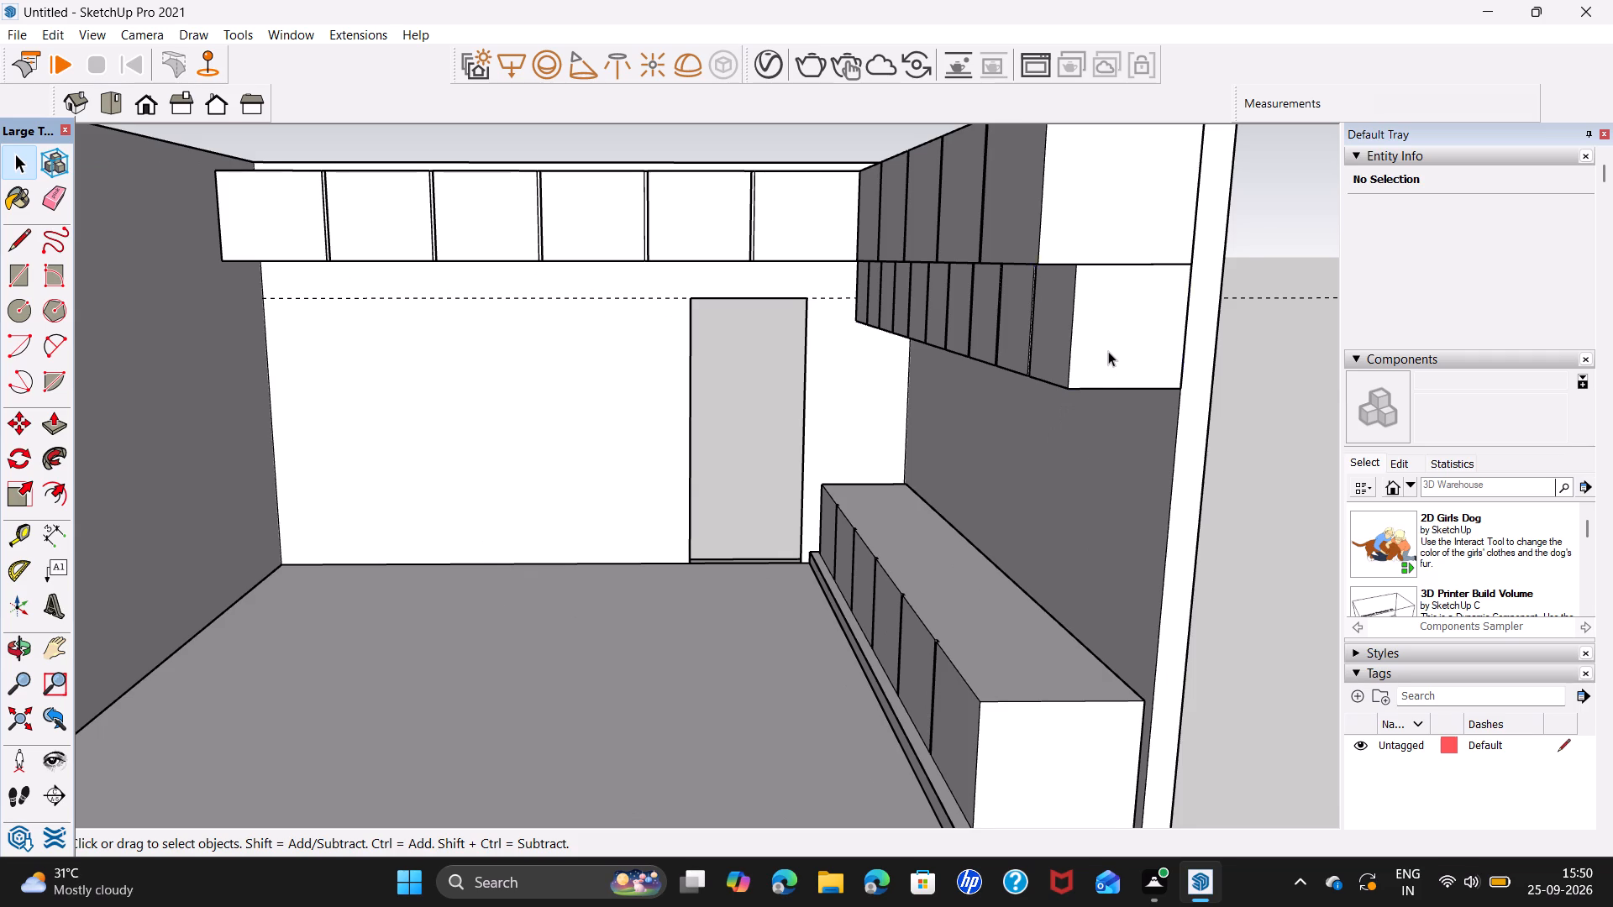
pyautogui.click(1108, 349)
pyautogui.click(1124, 354)
pyautogui.moveTo(1121, 379); pyautogui.dragTo(1142, 325, button='middle')
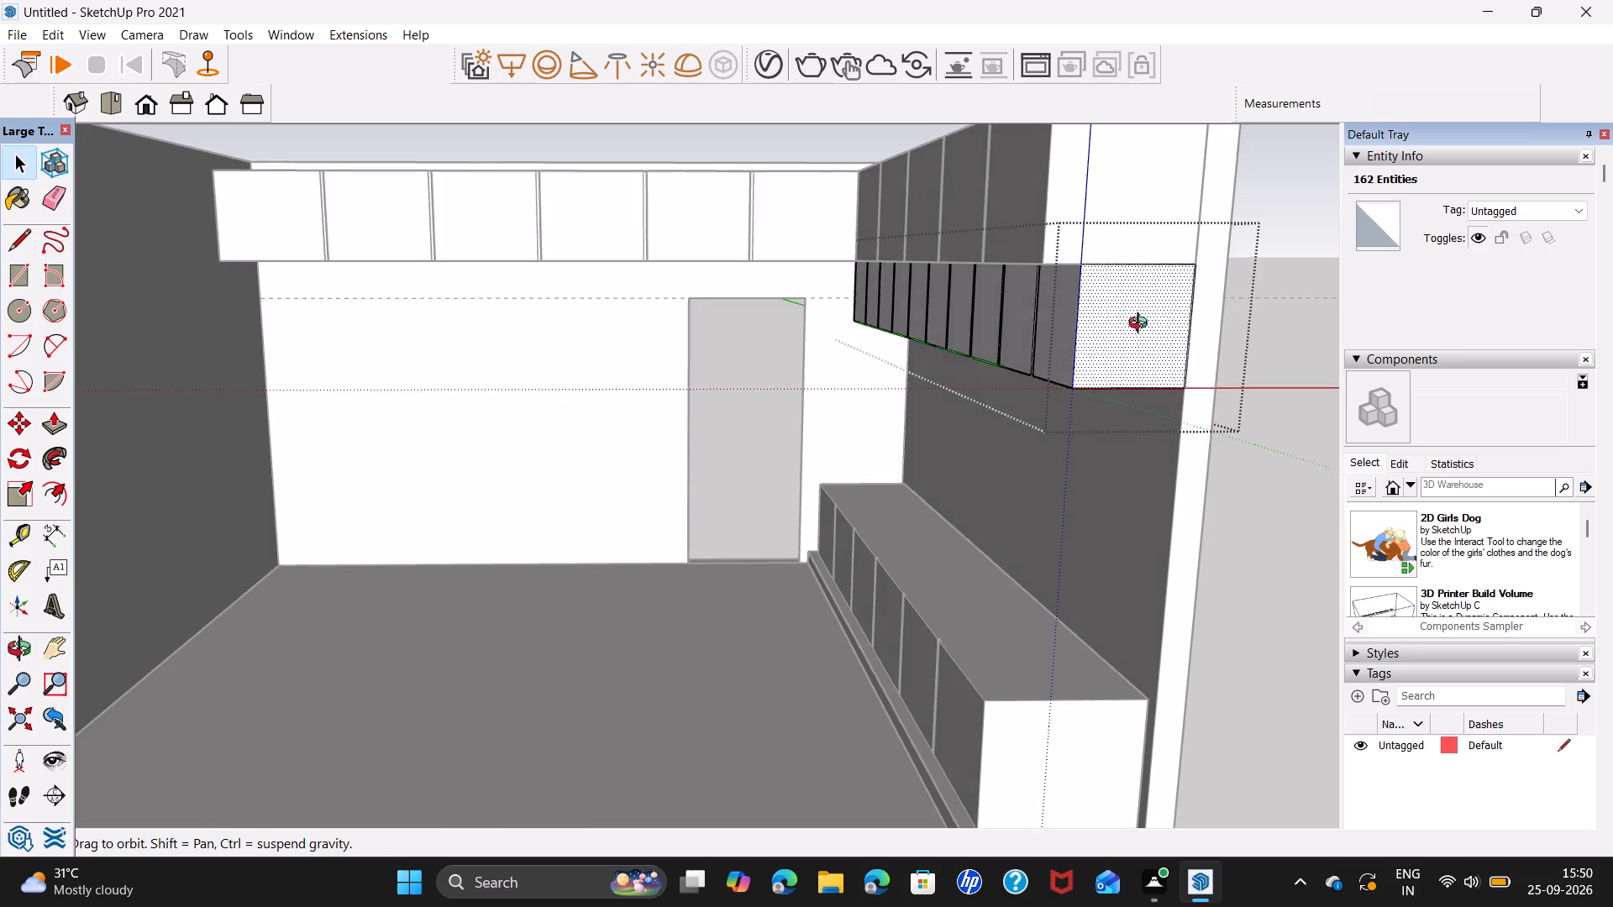
pyautogui.moveTo(1142, 325); pyautogui.dragTo(1170, 144, button='middle')
pyautogui.click(1059, 204)
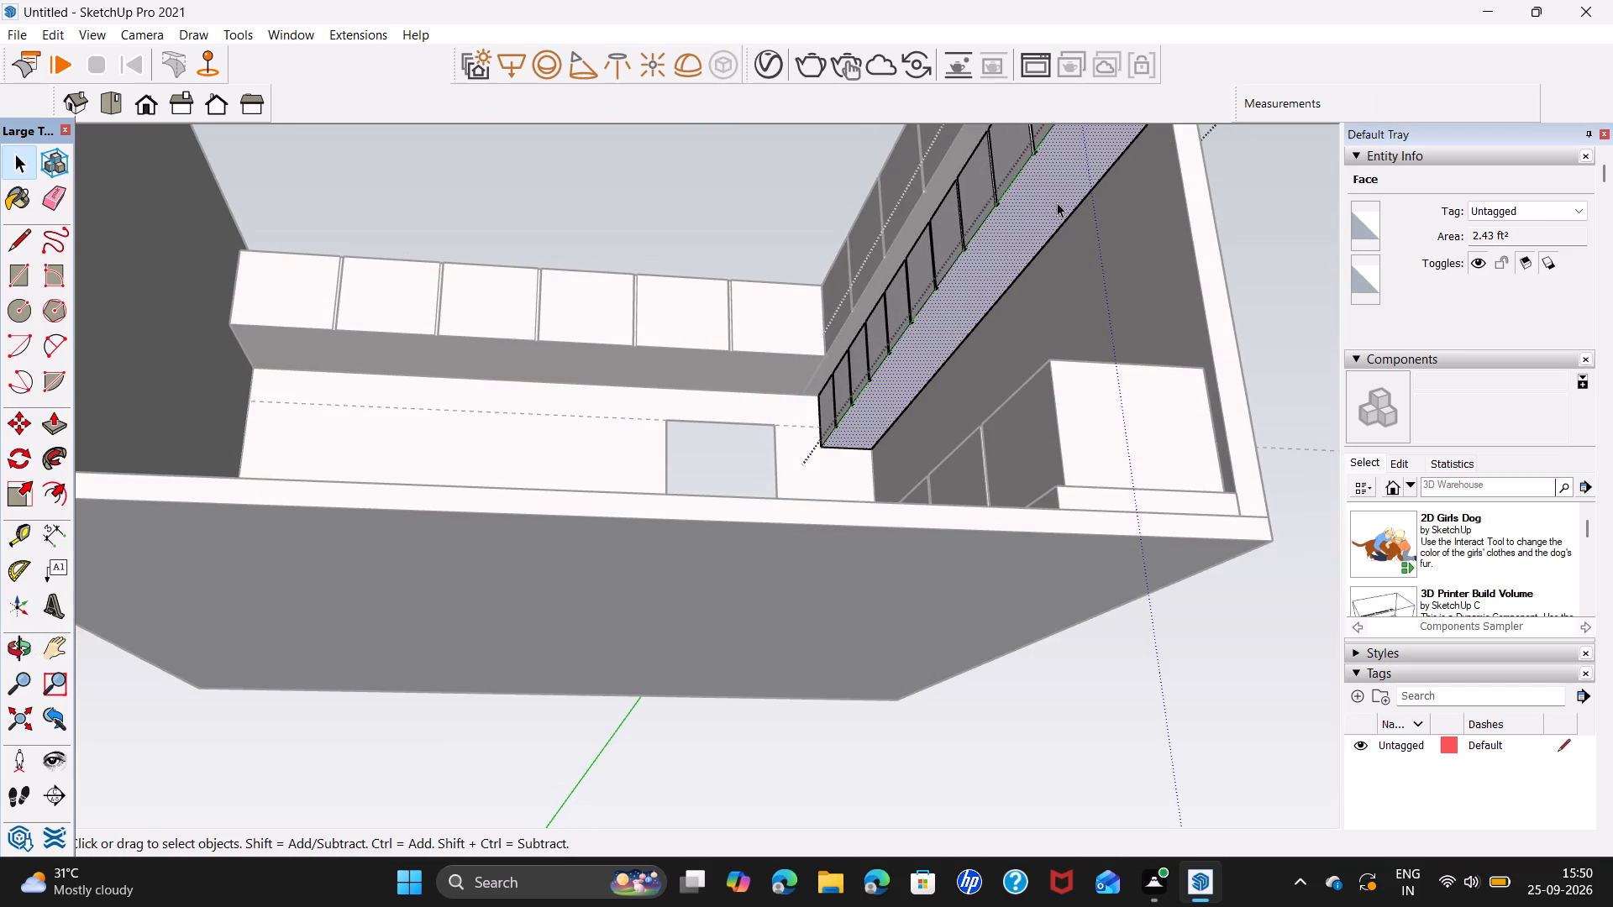
pyautogui.press('p')
pyautogui.click(1043, 196)
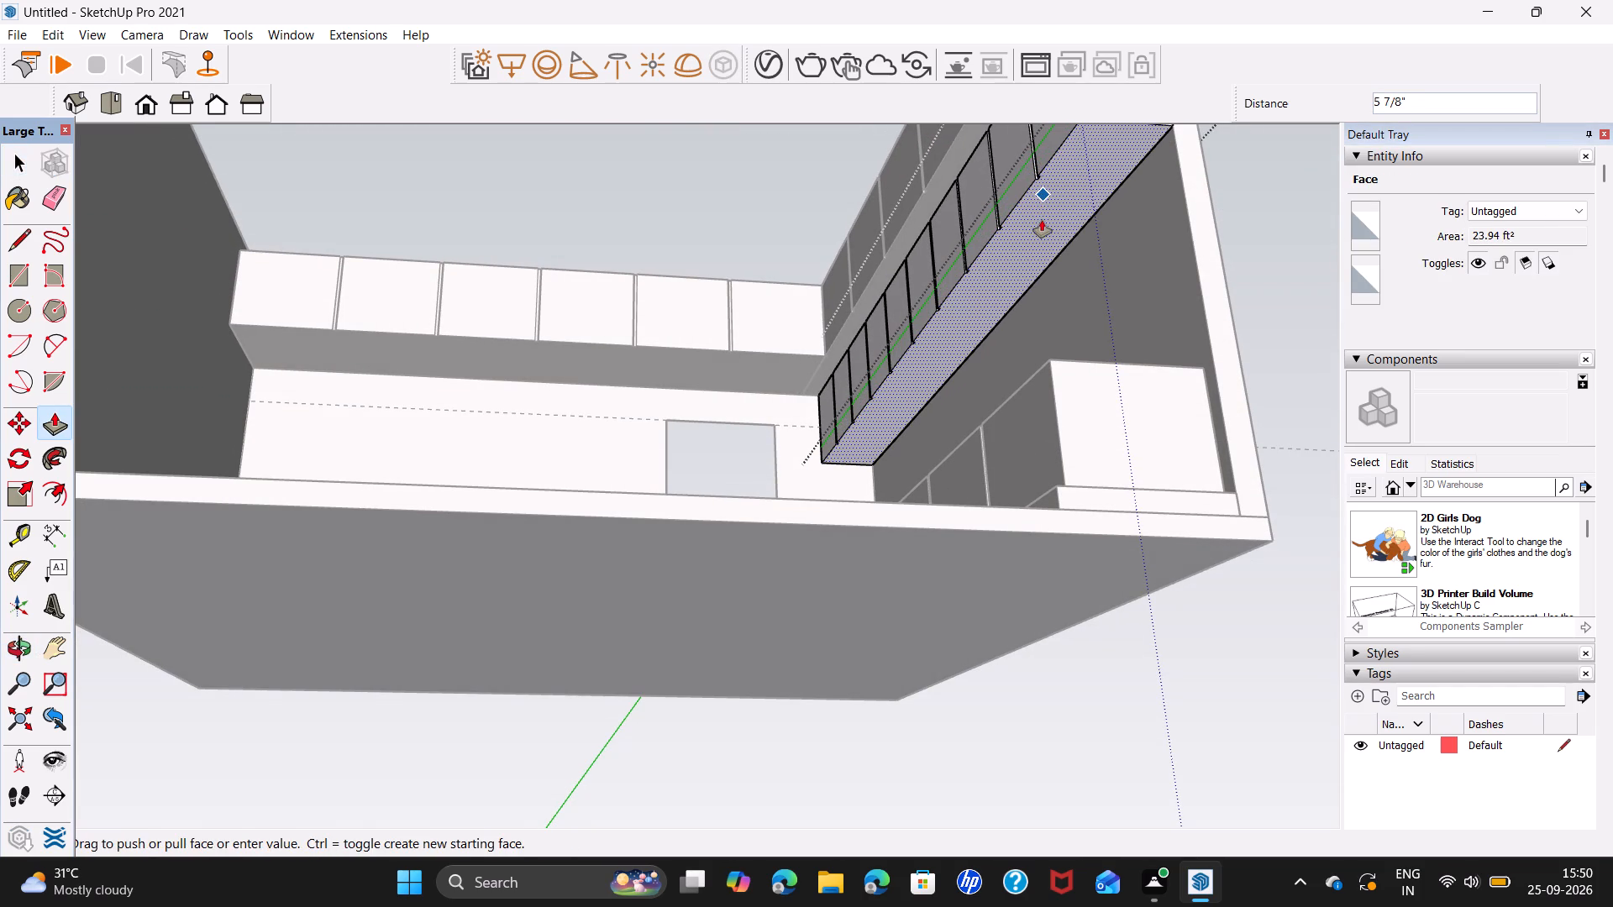
pyautogui.moveTo(1044, 220); pyautogui.dragTo(1106, 383, button='middle')
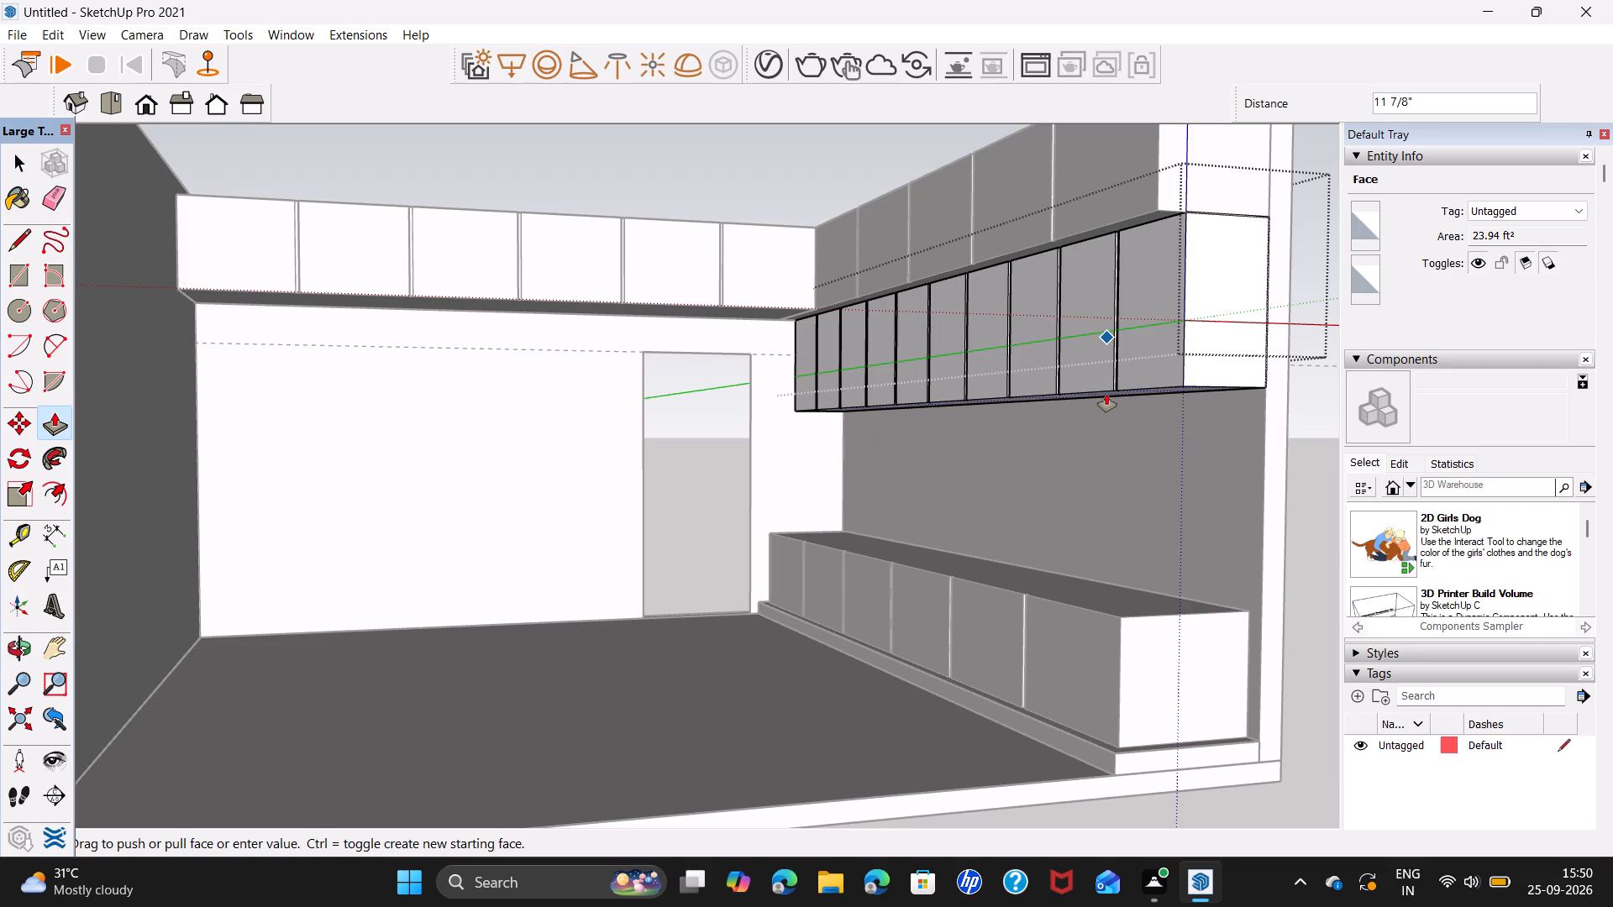
pyautogui.press('1')
pyautogui.press("'")
pyautogui.press('Return')
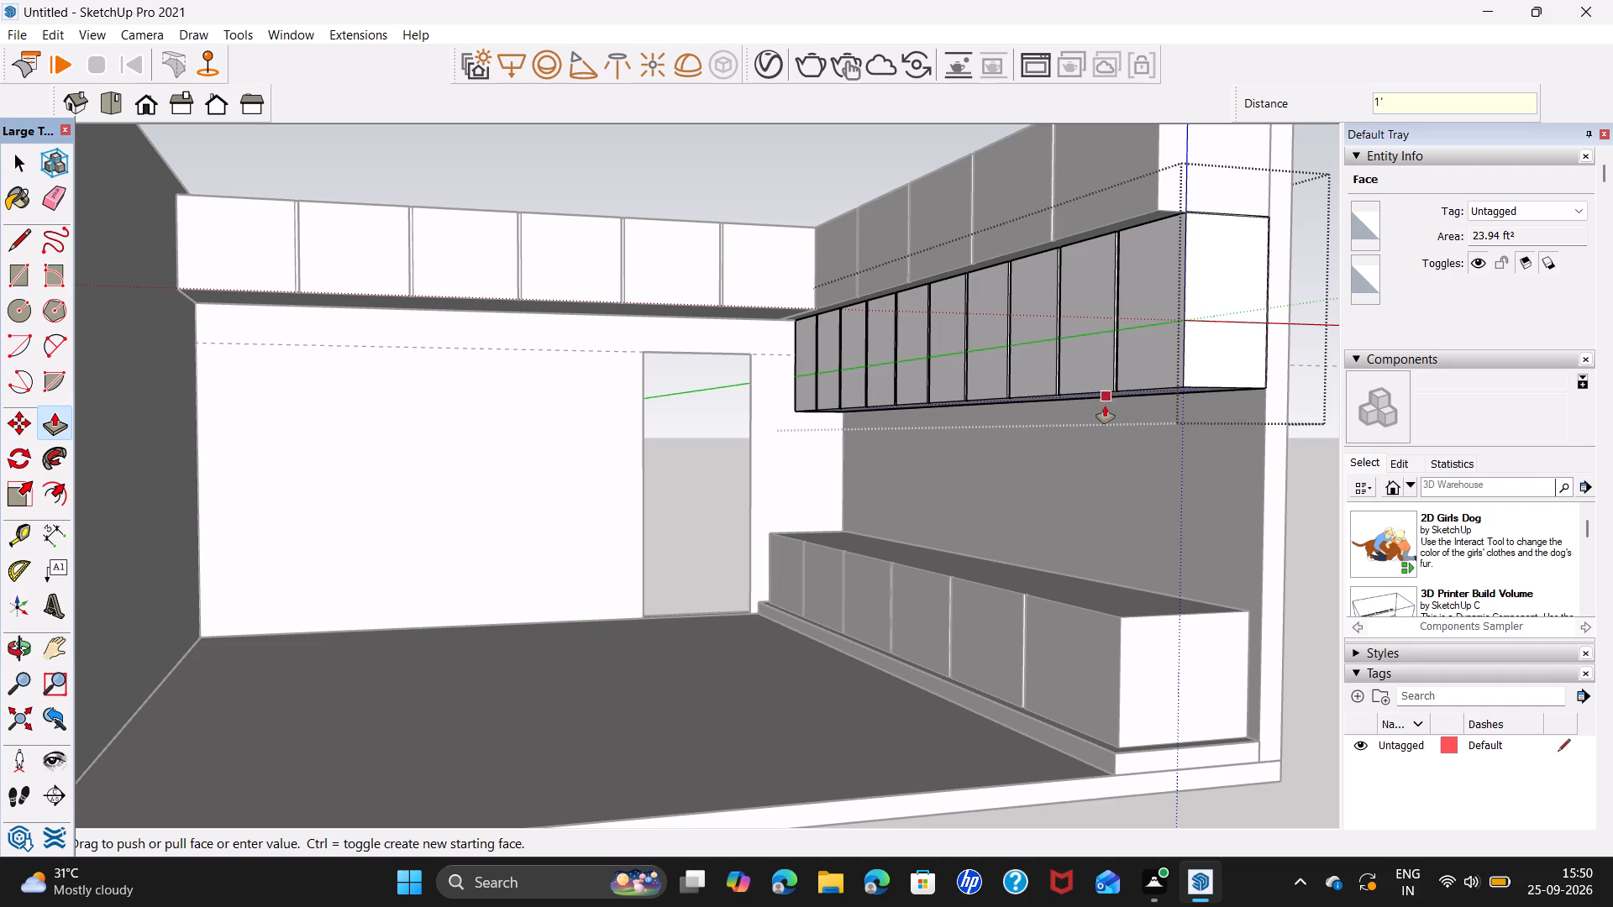
pyautogui.press('space')
pyautogui.click(1316, 483)
# Measure the end height of the extended lower overhead cupboards with the Dimension tool, without placing the dimension.
pyautogui.scroll(-2, 1088, 412)
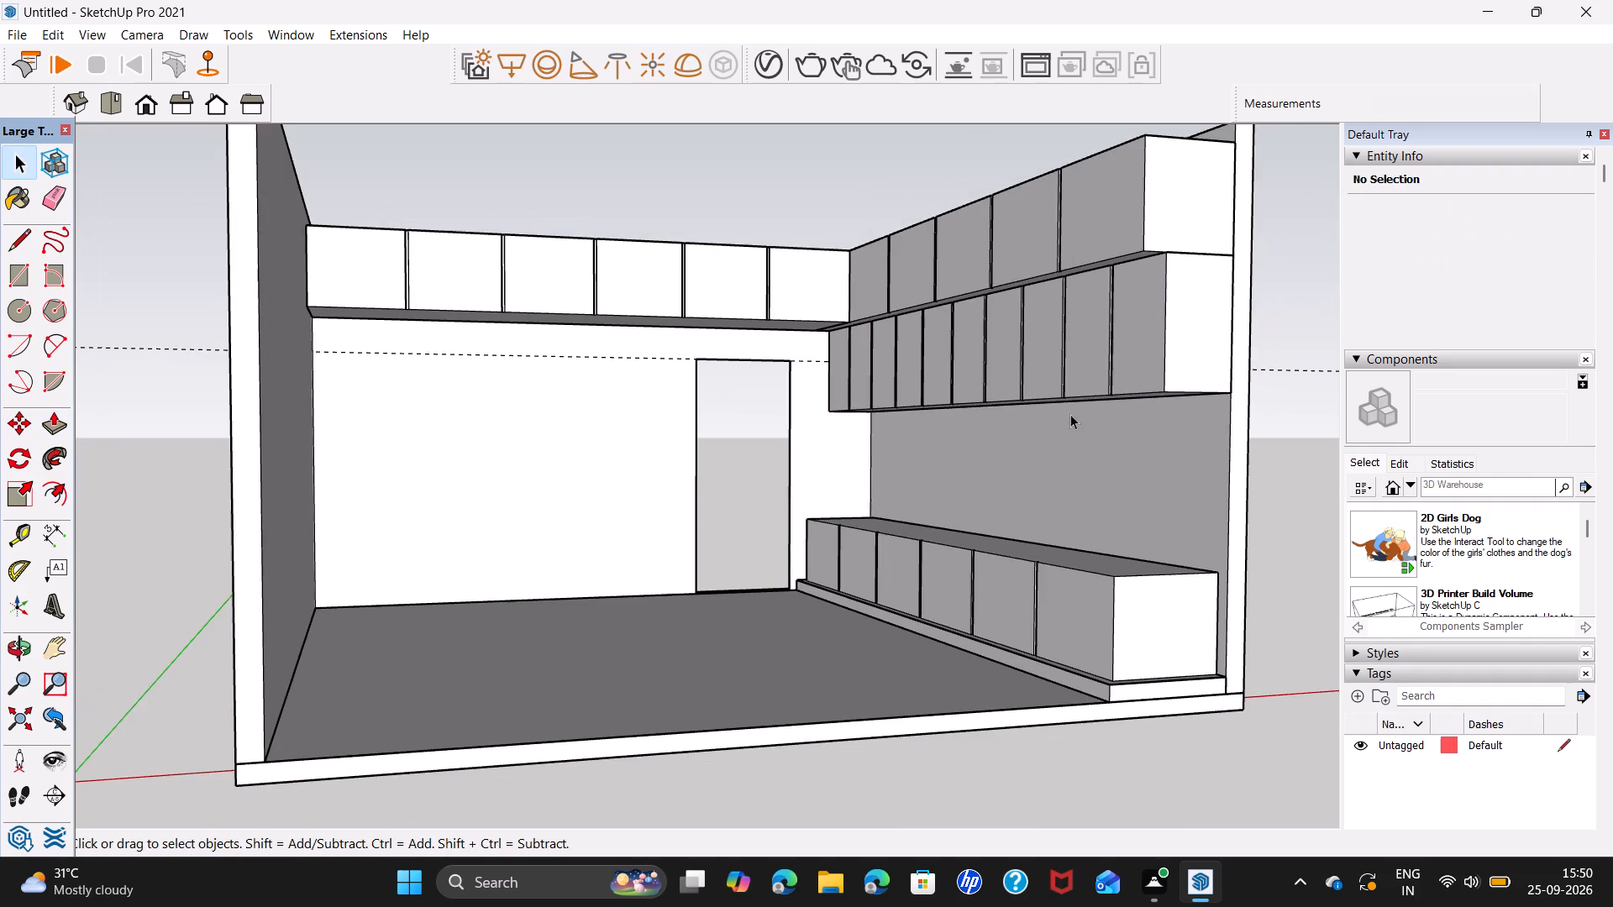
pyautogui.moveTo(1050, 425); pyautogui.dragTo(946, 453, button='middle')
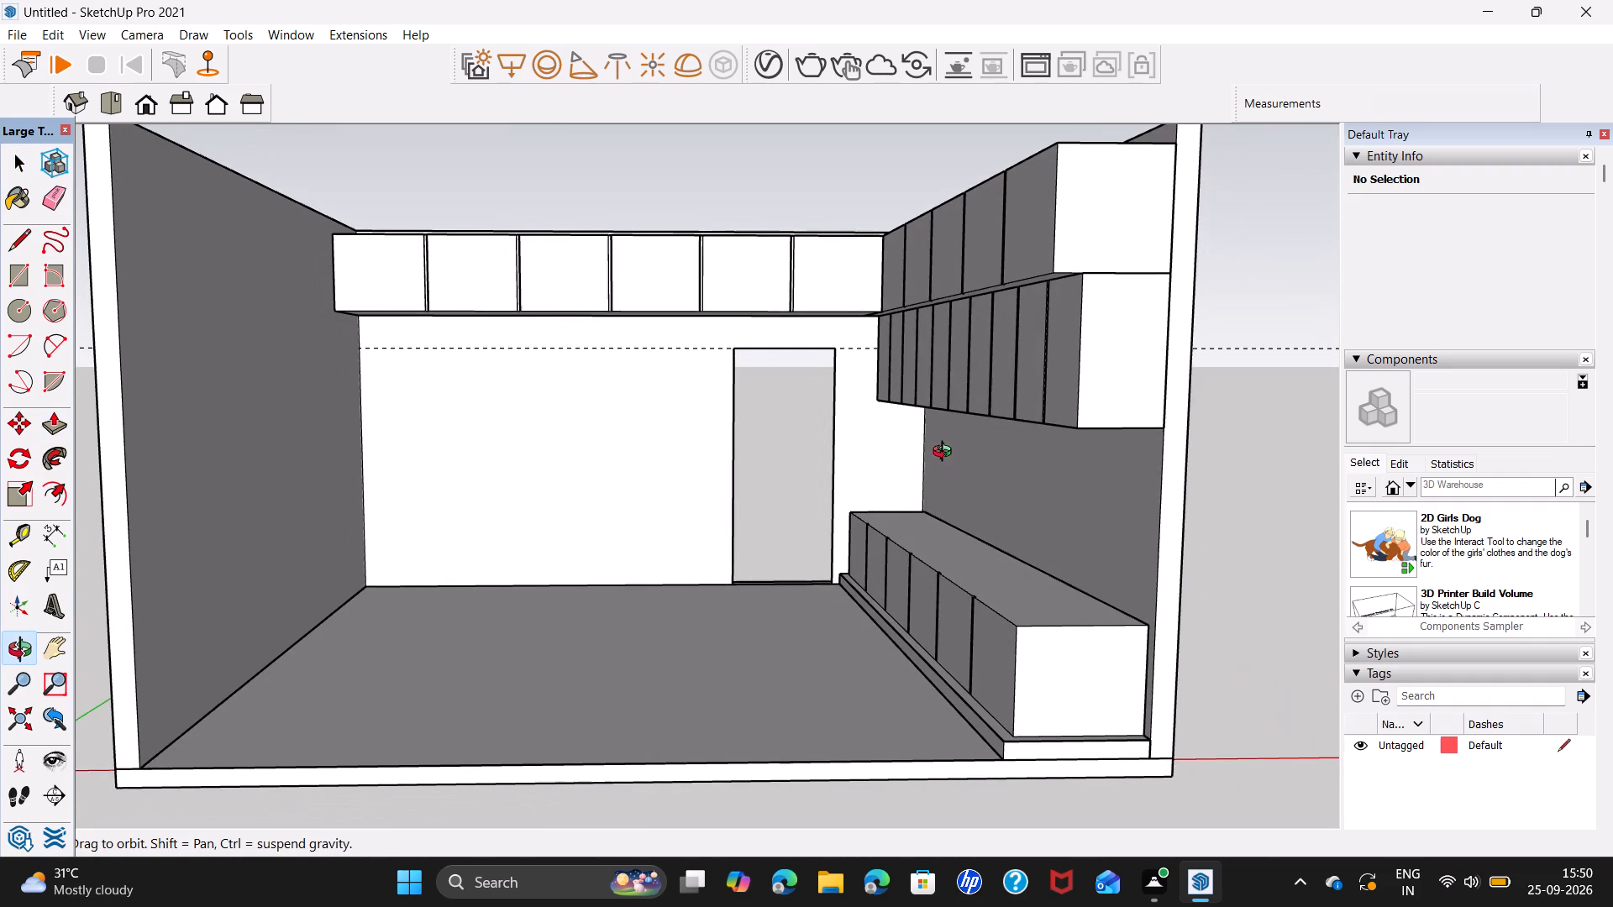
pyautogui.moveTo(946, 453); pyautogui.dragTo(943, 453, button='middle')
pyautogui.click(44, 534)
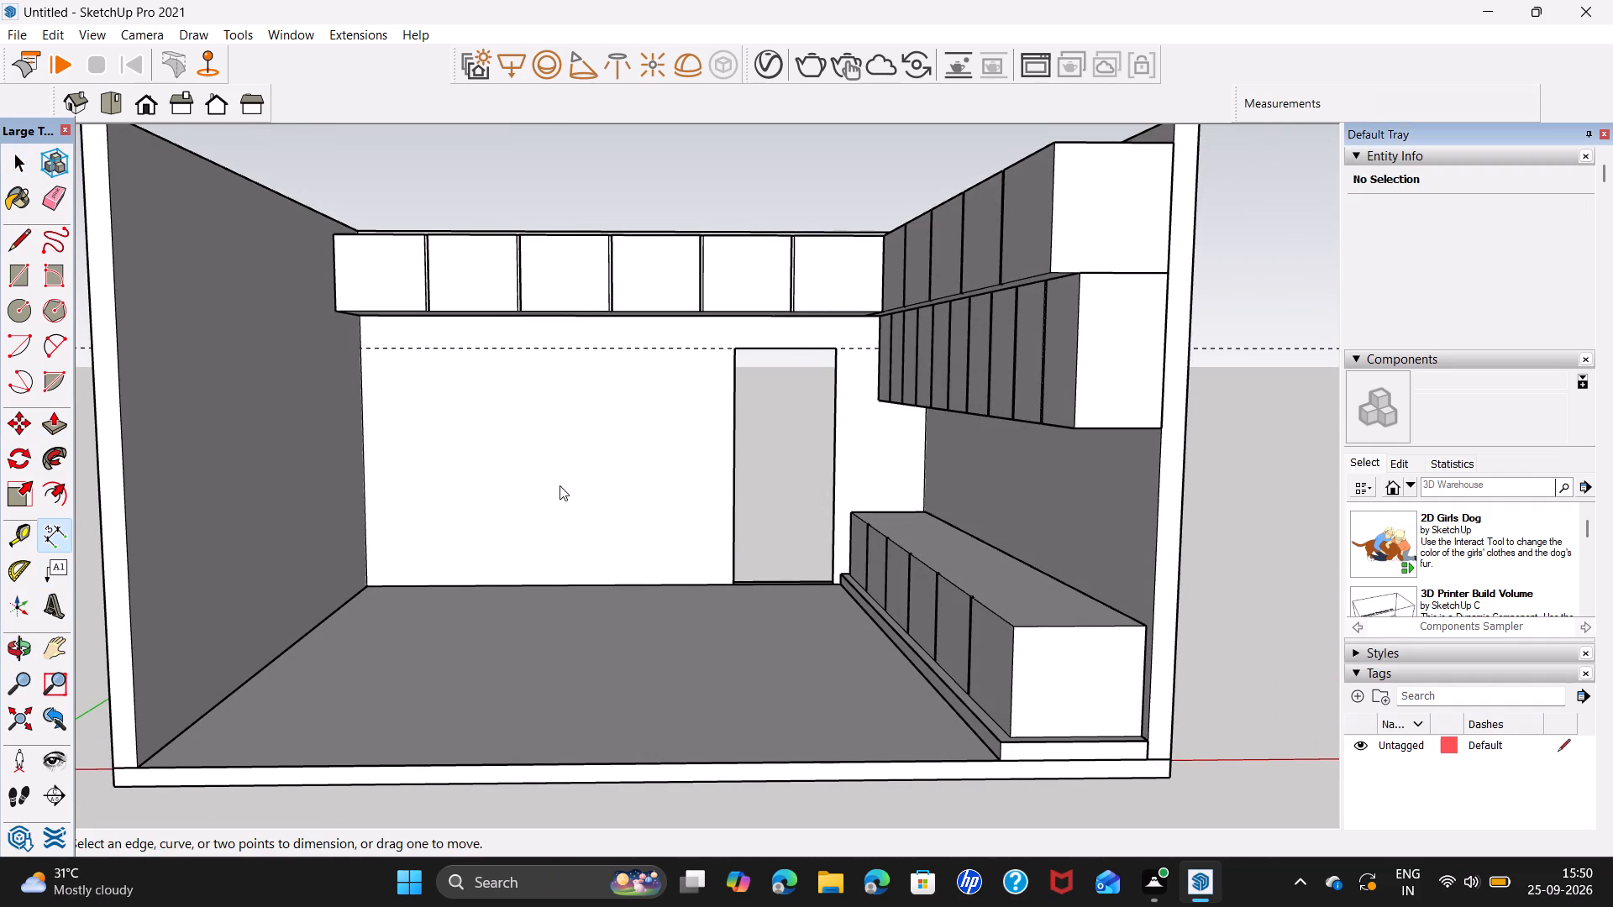
pyautogui.click(1082, 275)
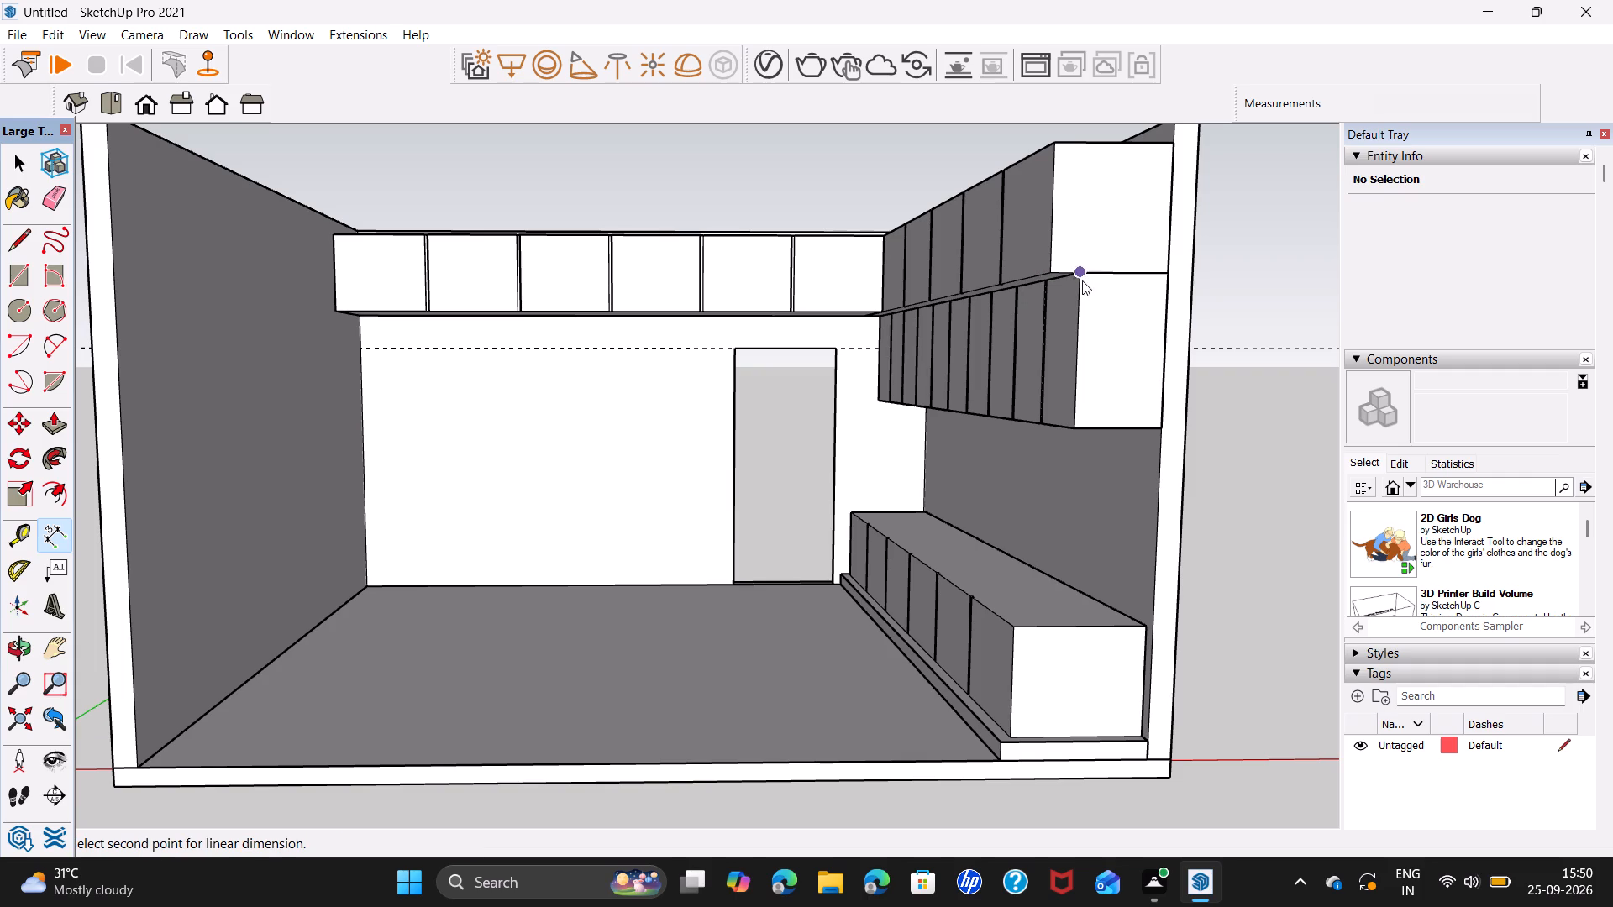
pyautogui.click(1080, 428)
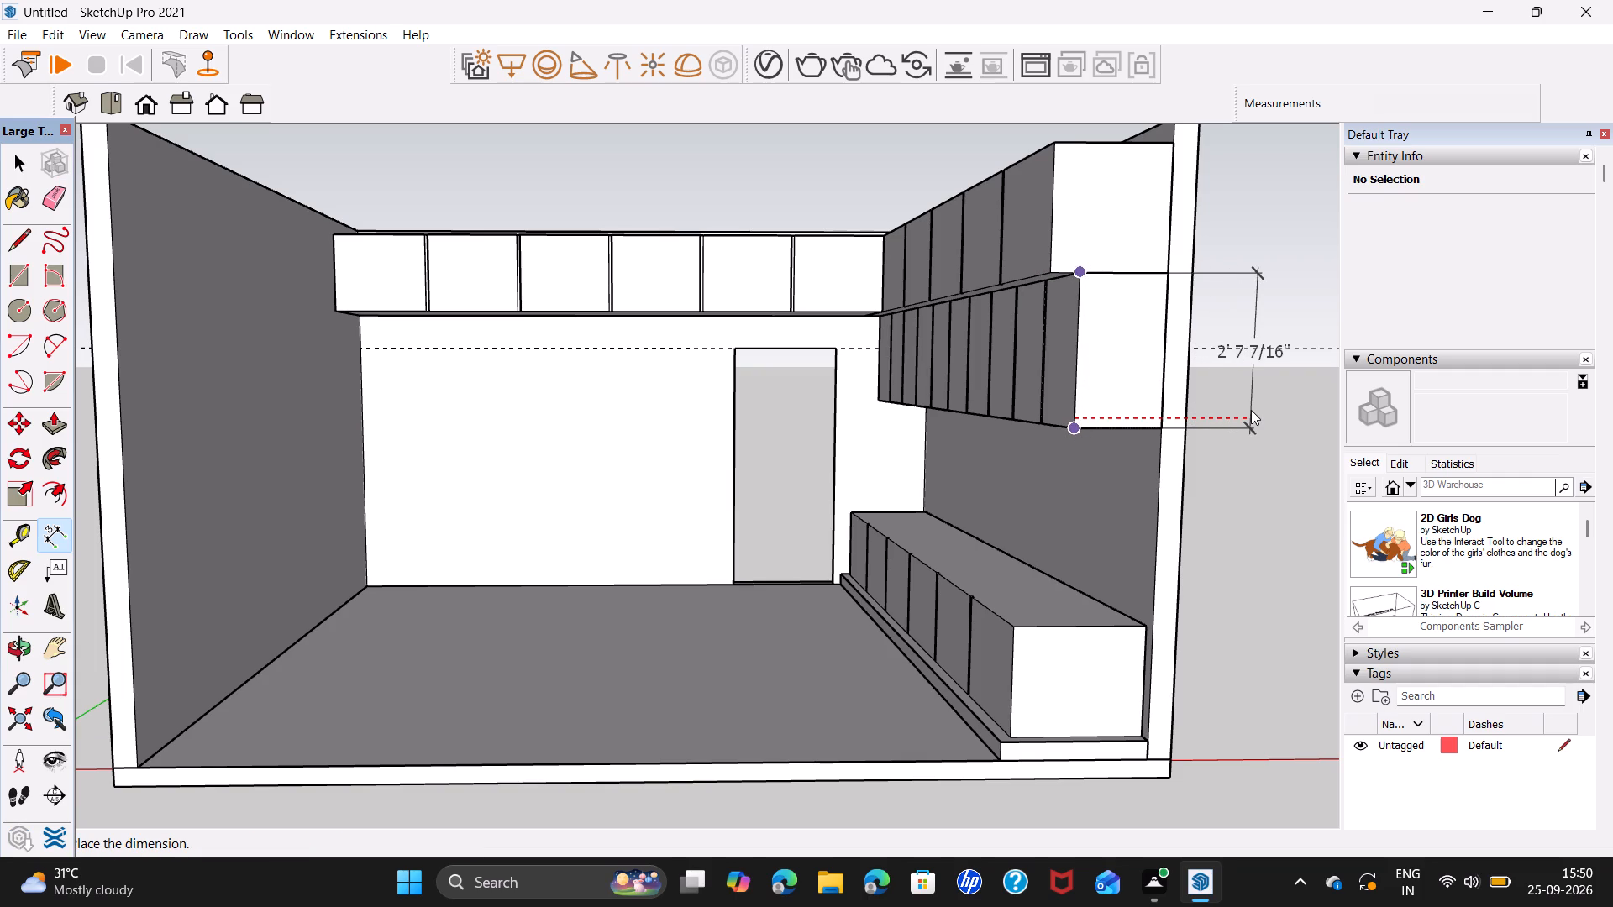
pyautogui.press('space')
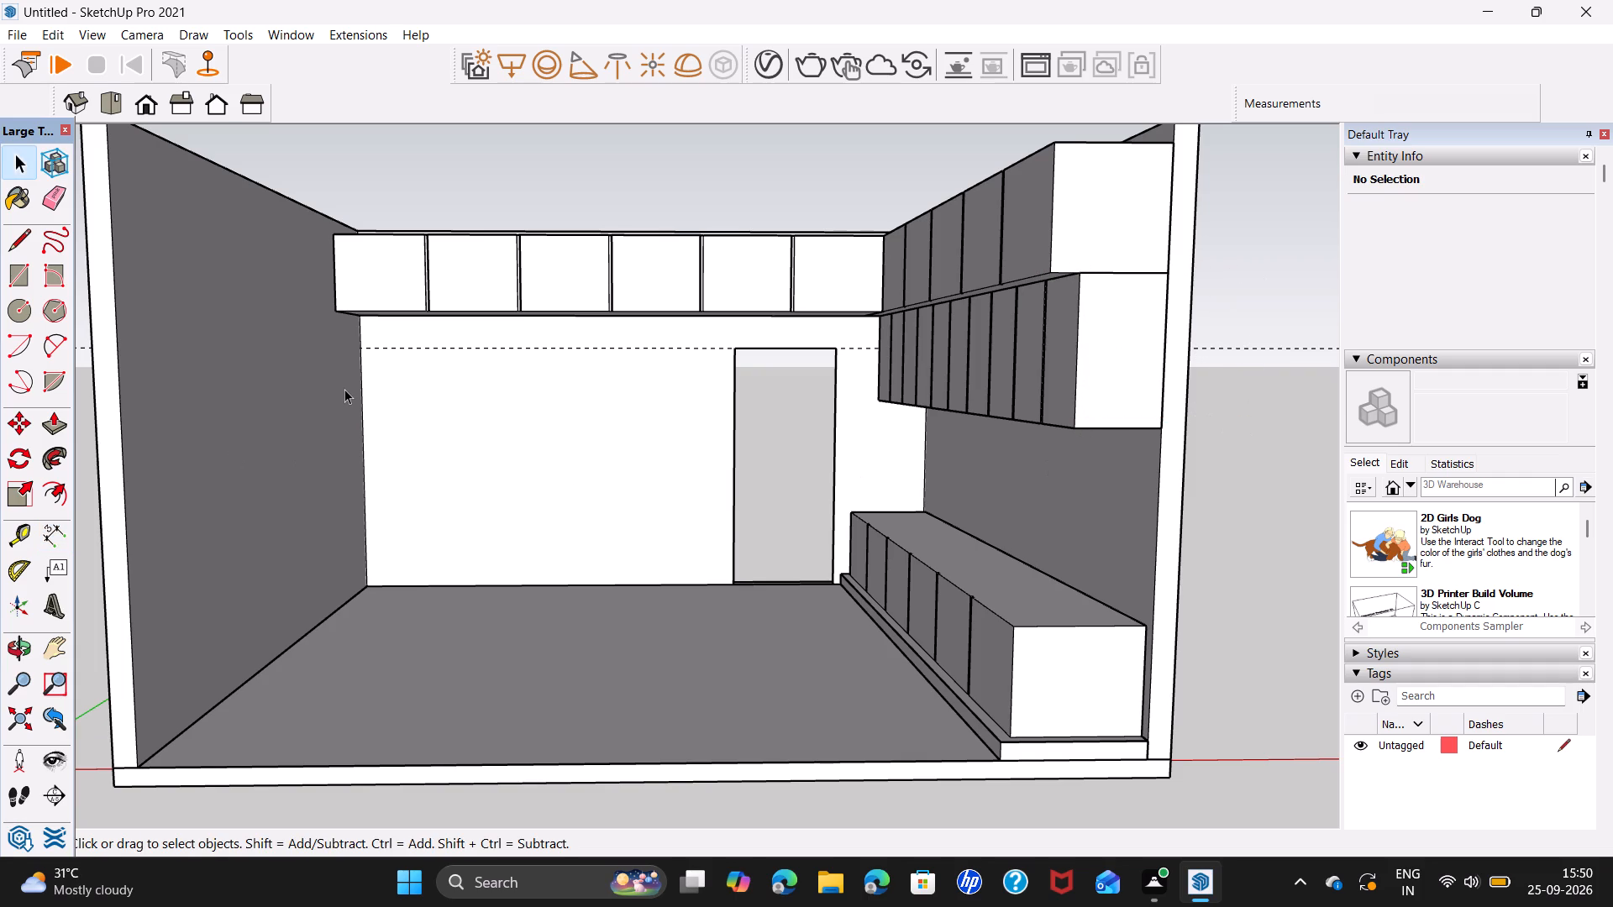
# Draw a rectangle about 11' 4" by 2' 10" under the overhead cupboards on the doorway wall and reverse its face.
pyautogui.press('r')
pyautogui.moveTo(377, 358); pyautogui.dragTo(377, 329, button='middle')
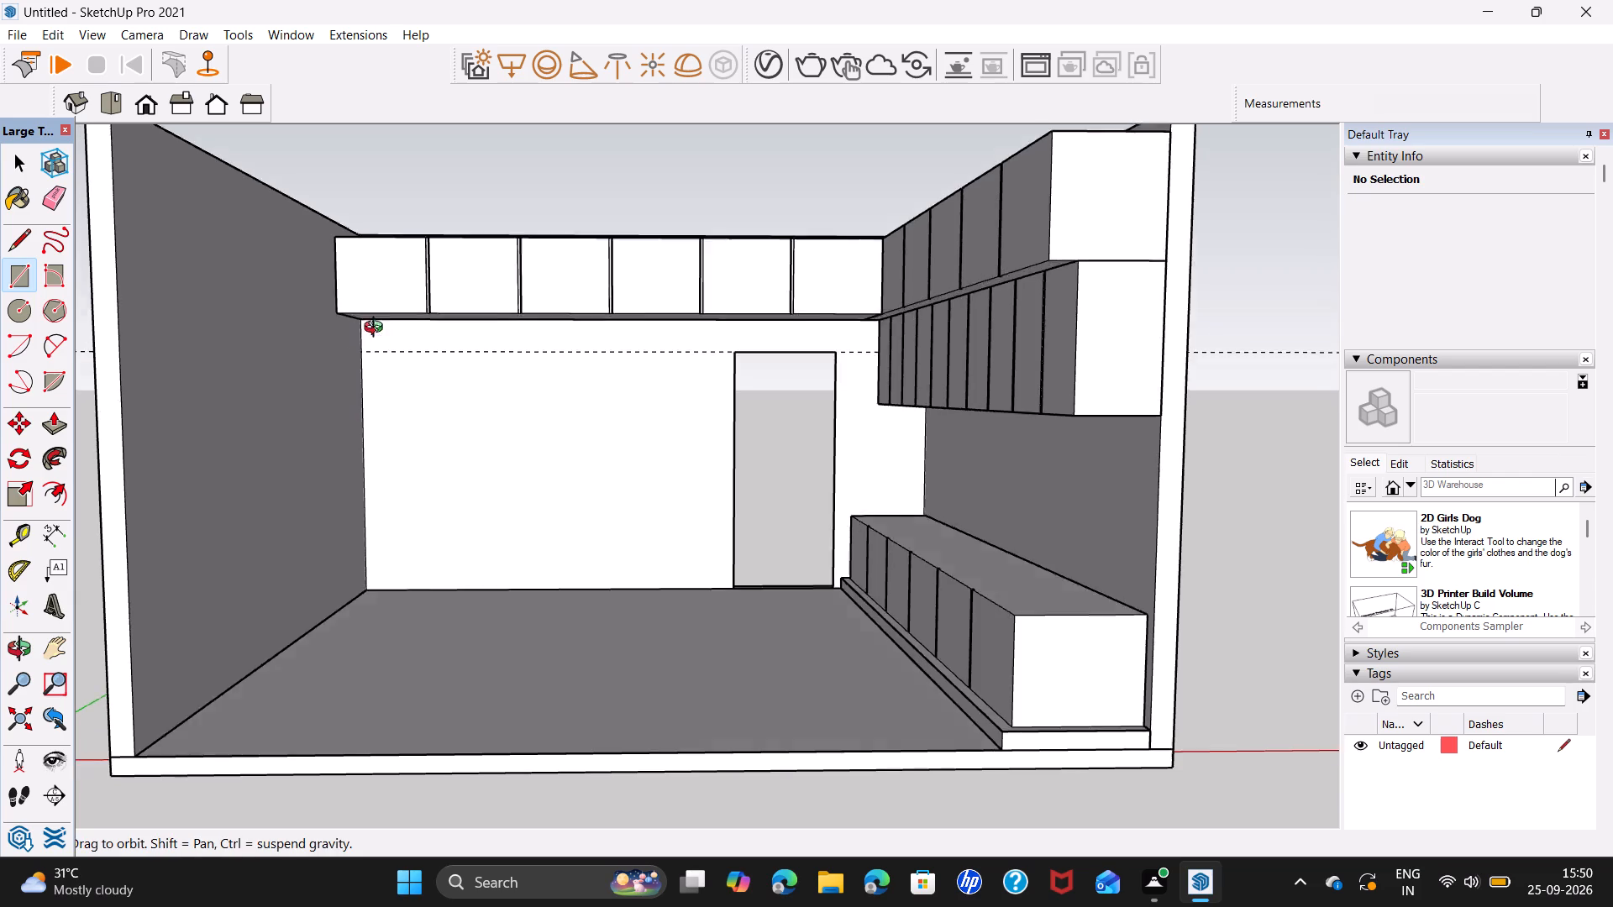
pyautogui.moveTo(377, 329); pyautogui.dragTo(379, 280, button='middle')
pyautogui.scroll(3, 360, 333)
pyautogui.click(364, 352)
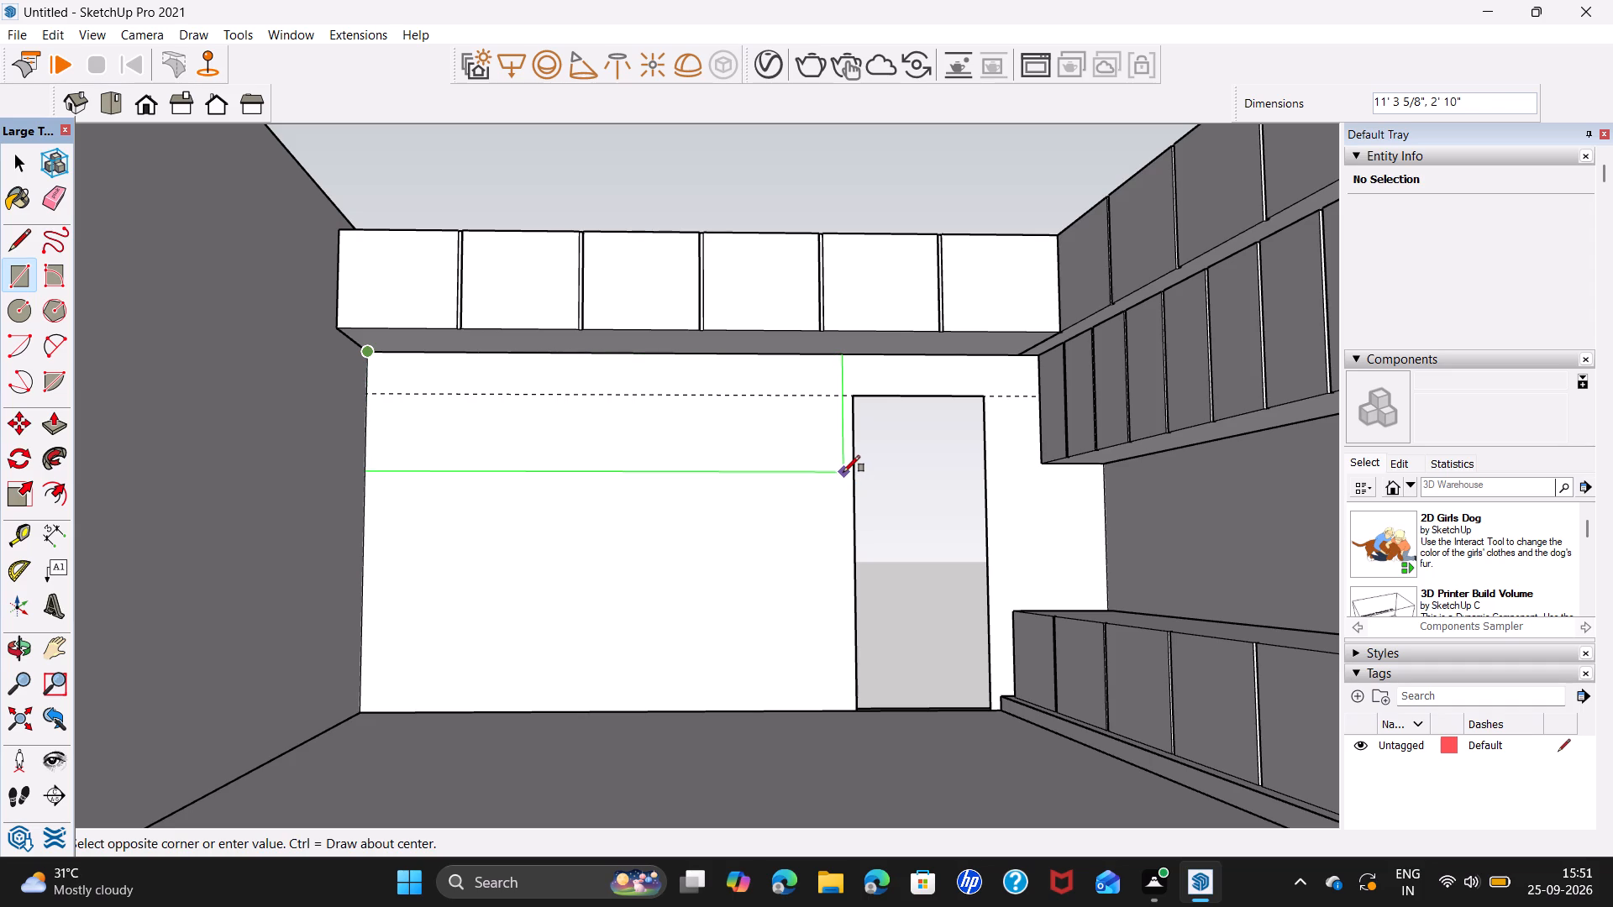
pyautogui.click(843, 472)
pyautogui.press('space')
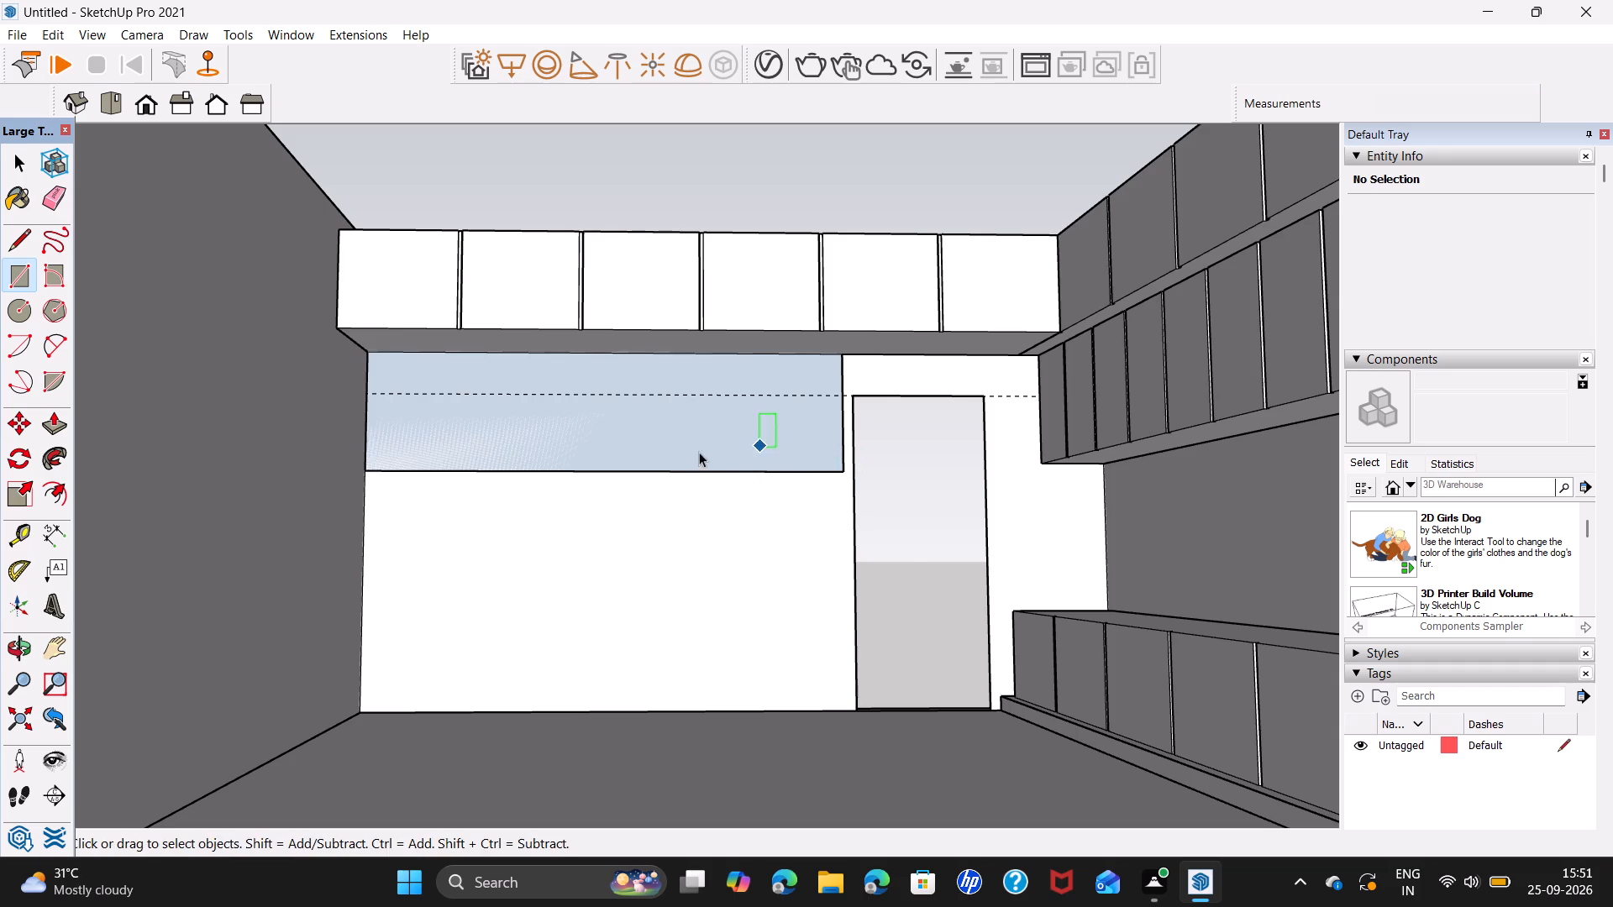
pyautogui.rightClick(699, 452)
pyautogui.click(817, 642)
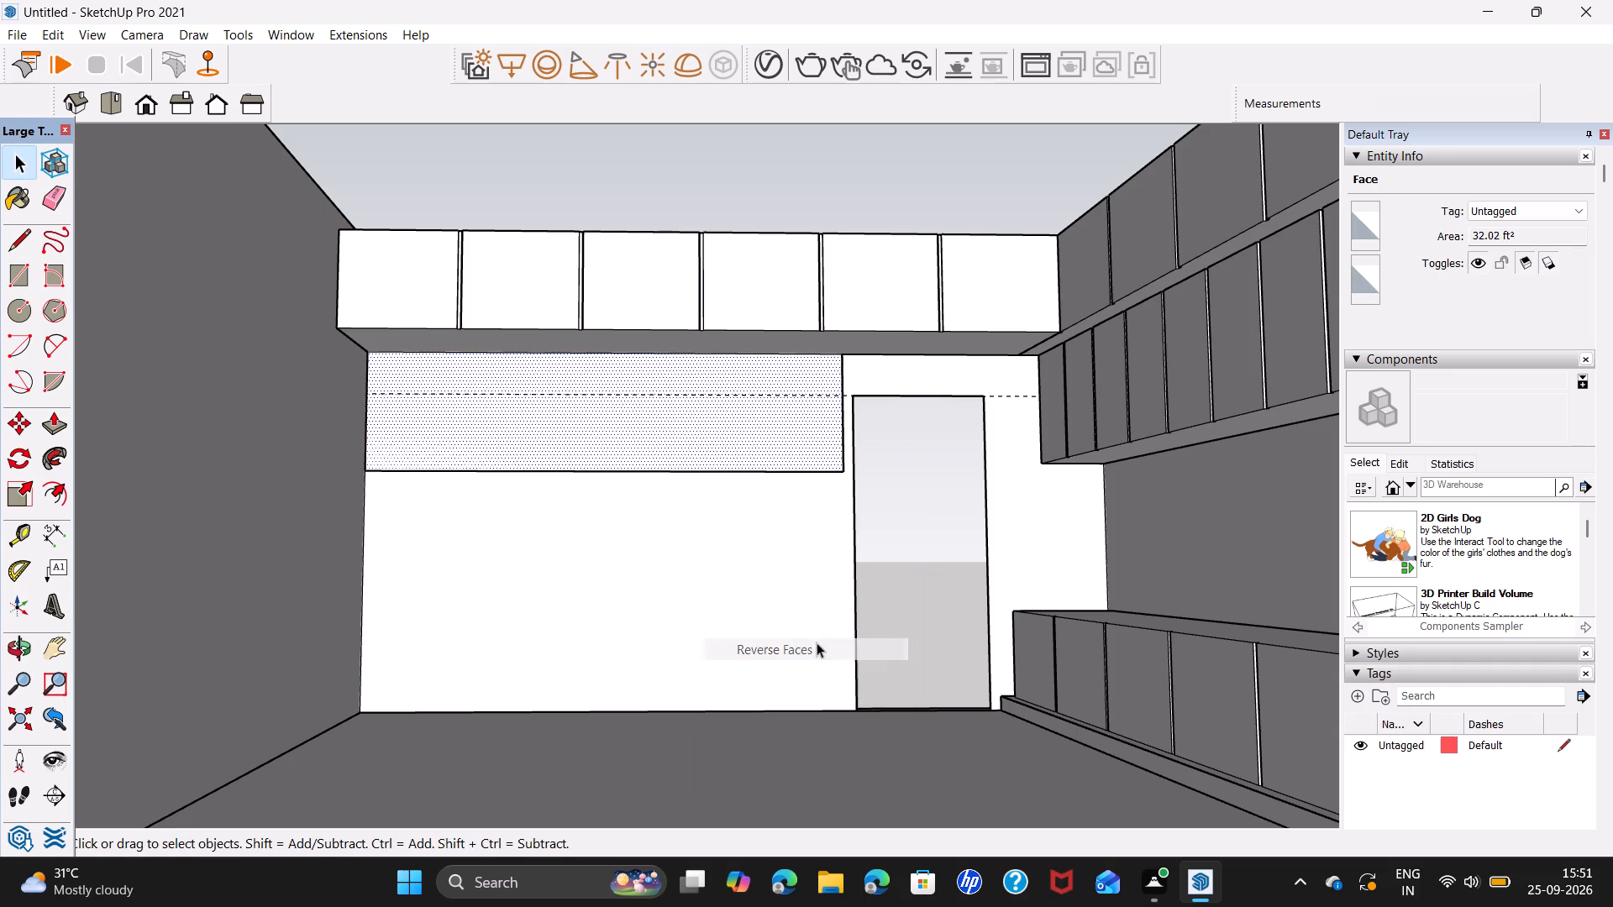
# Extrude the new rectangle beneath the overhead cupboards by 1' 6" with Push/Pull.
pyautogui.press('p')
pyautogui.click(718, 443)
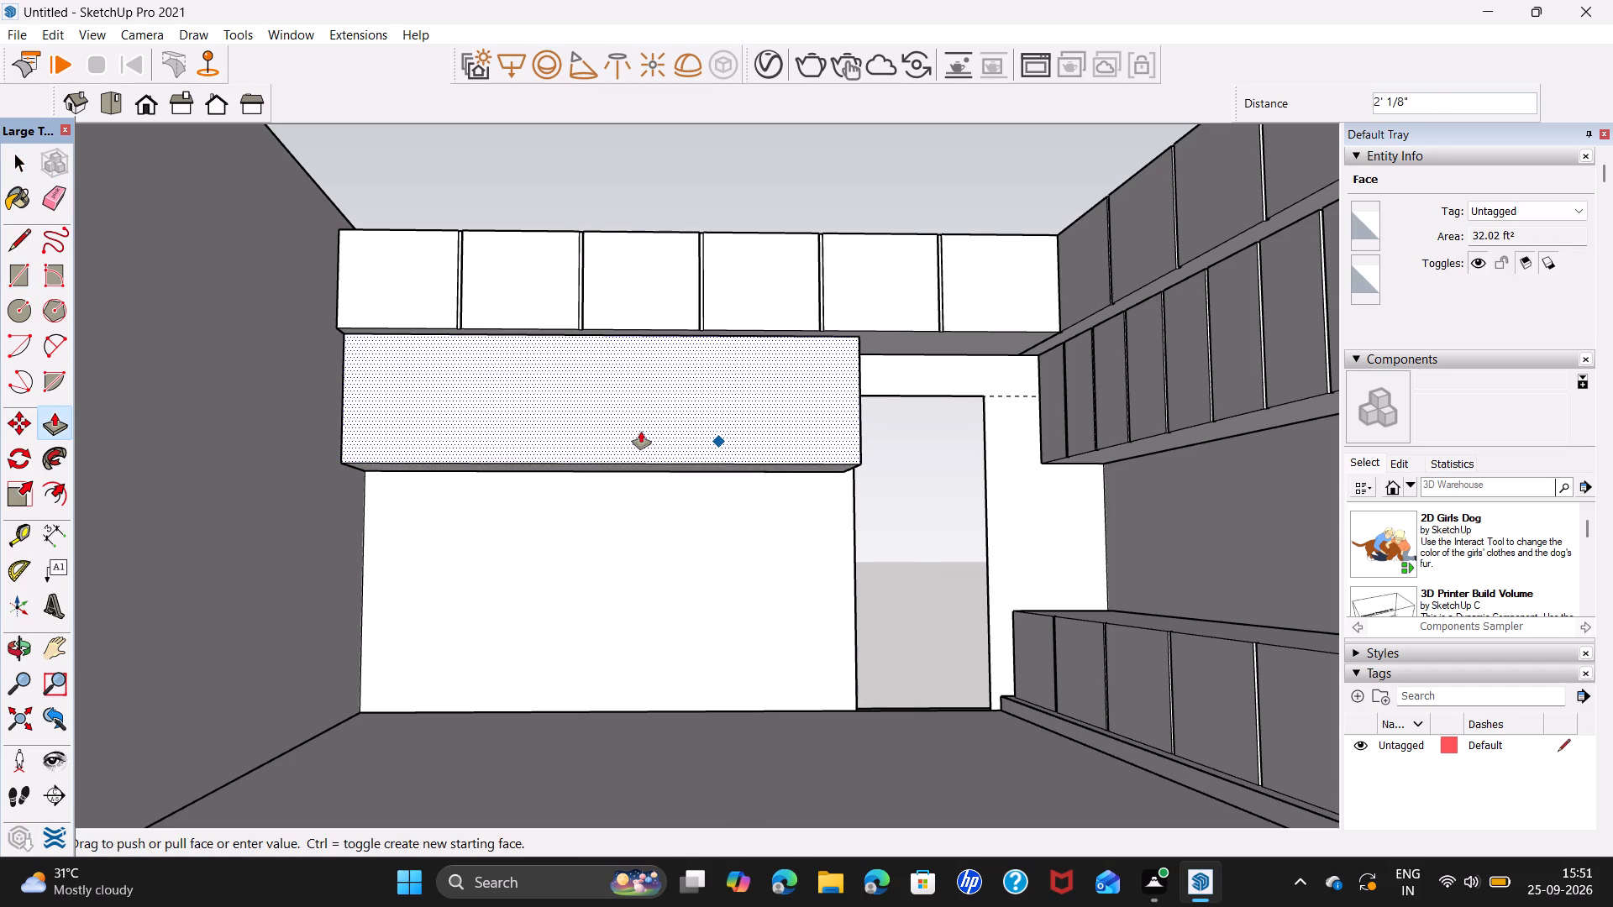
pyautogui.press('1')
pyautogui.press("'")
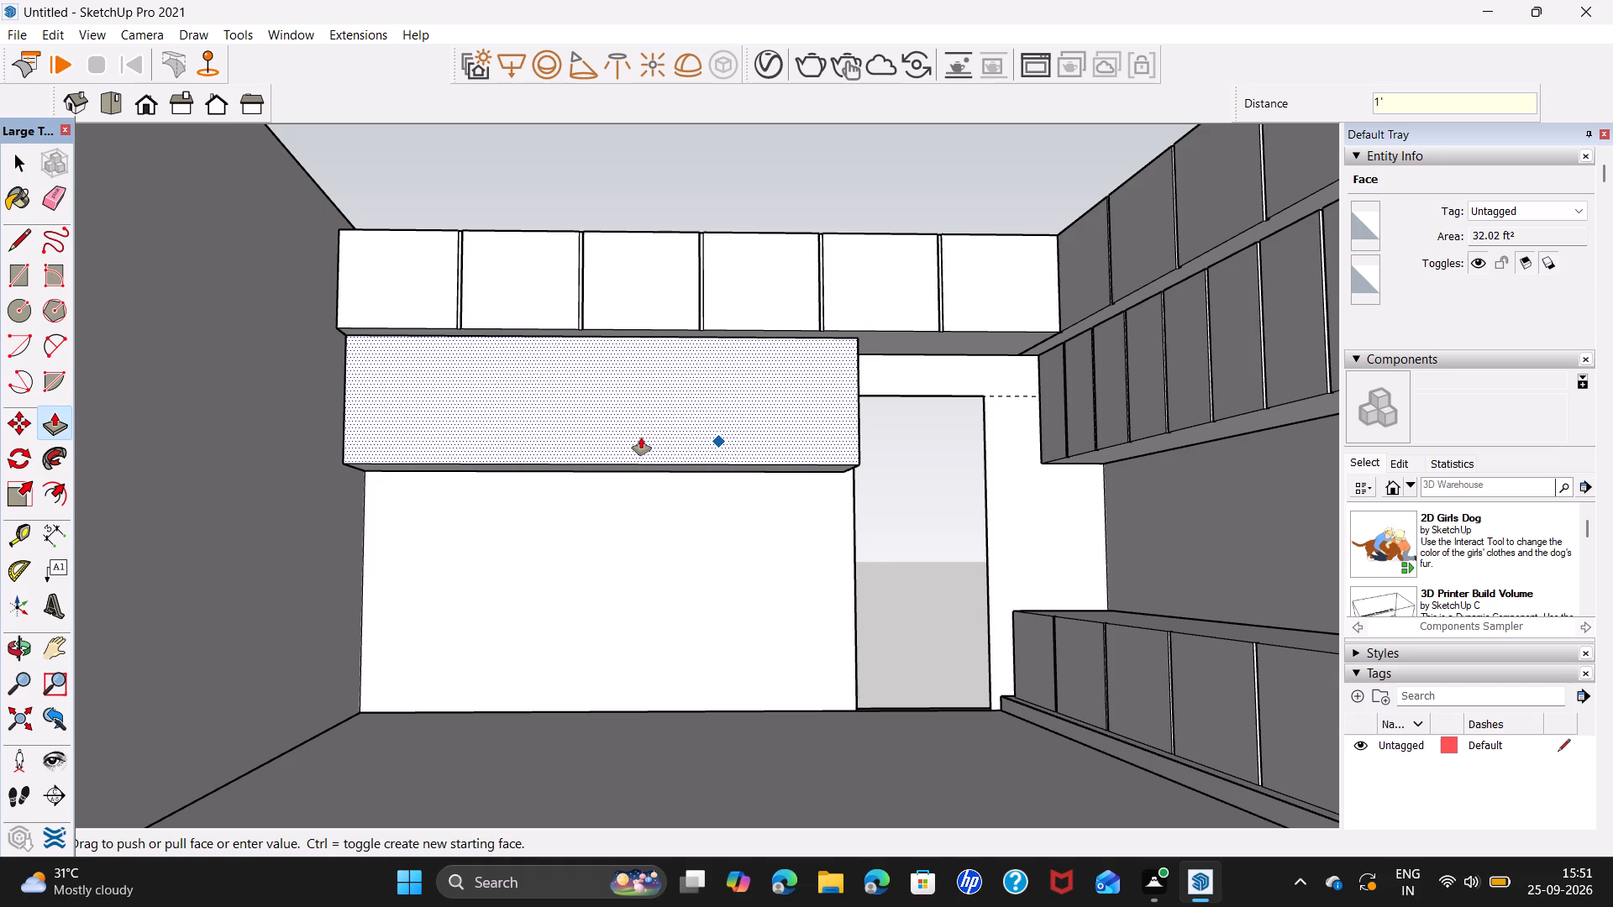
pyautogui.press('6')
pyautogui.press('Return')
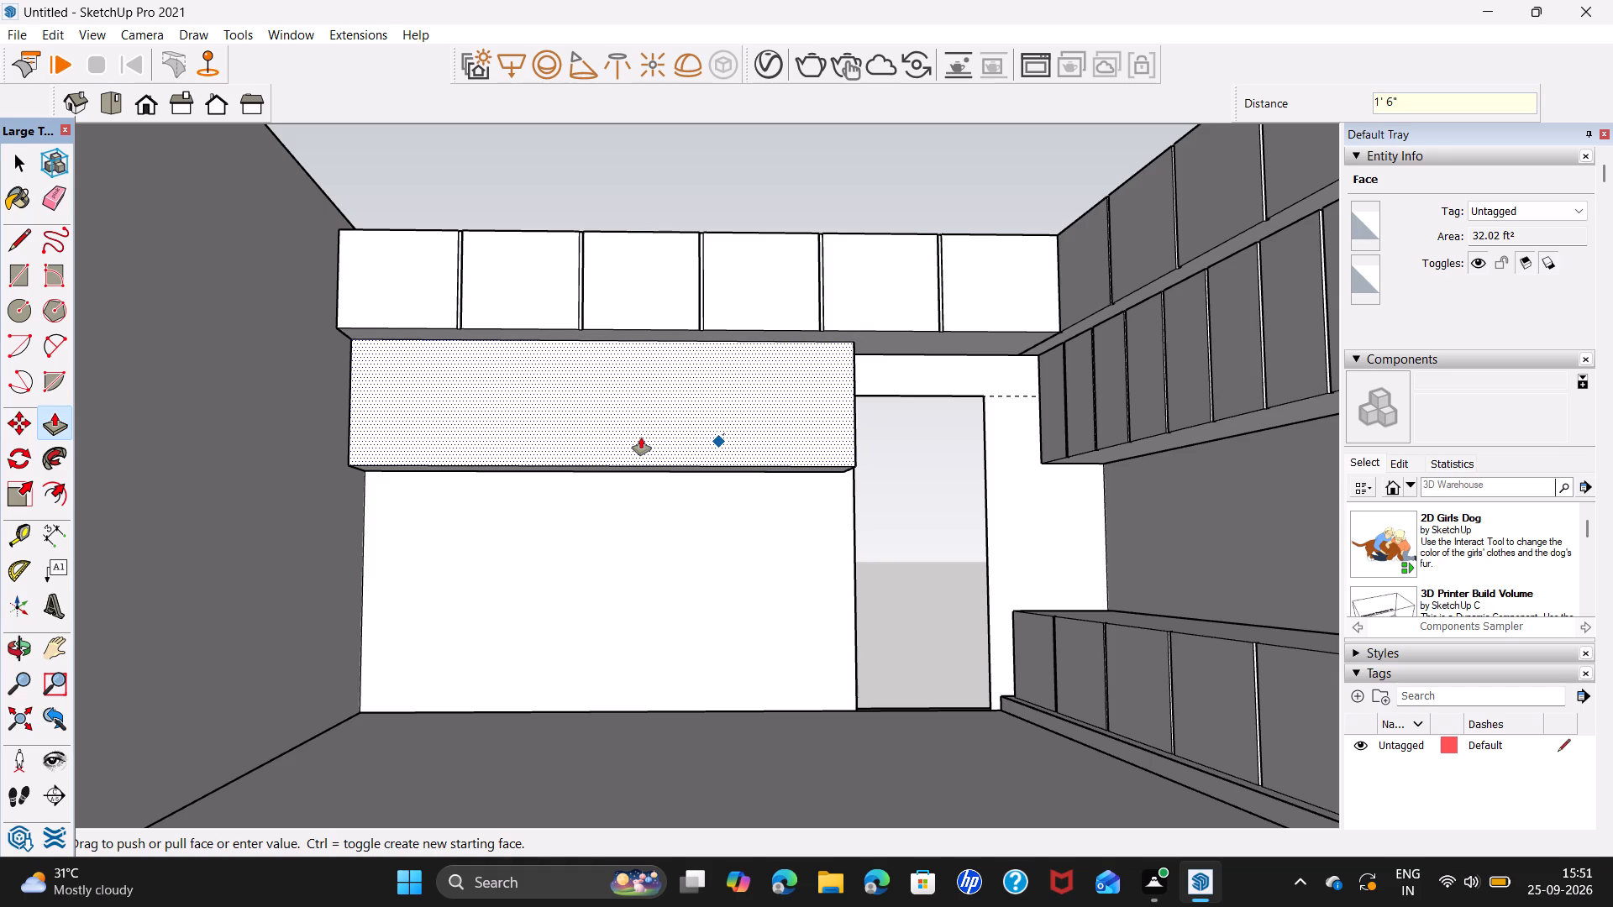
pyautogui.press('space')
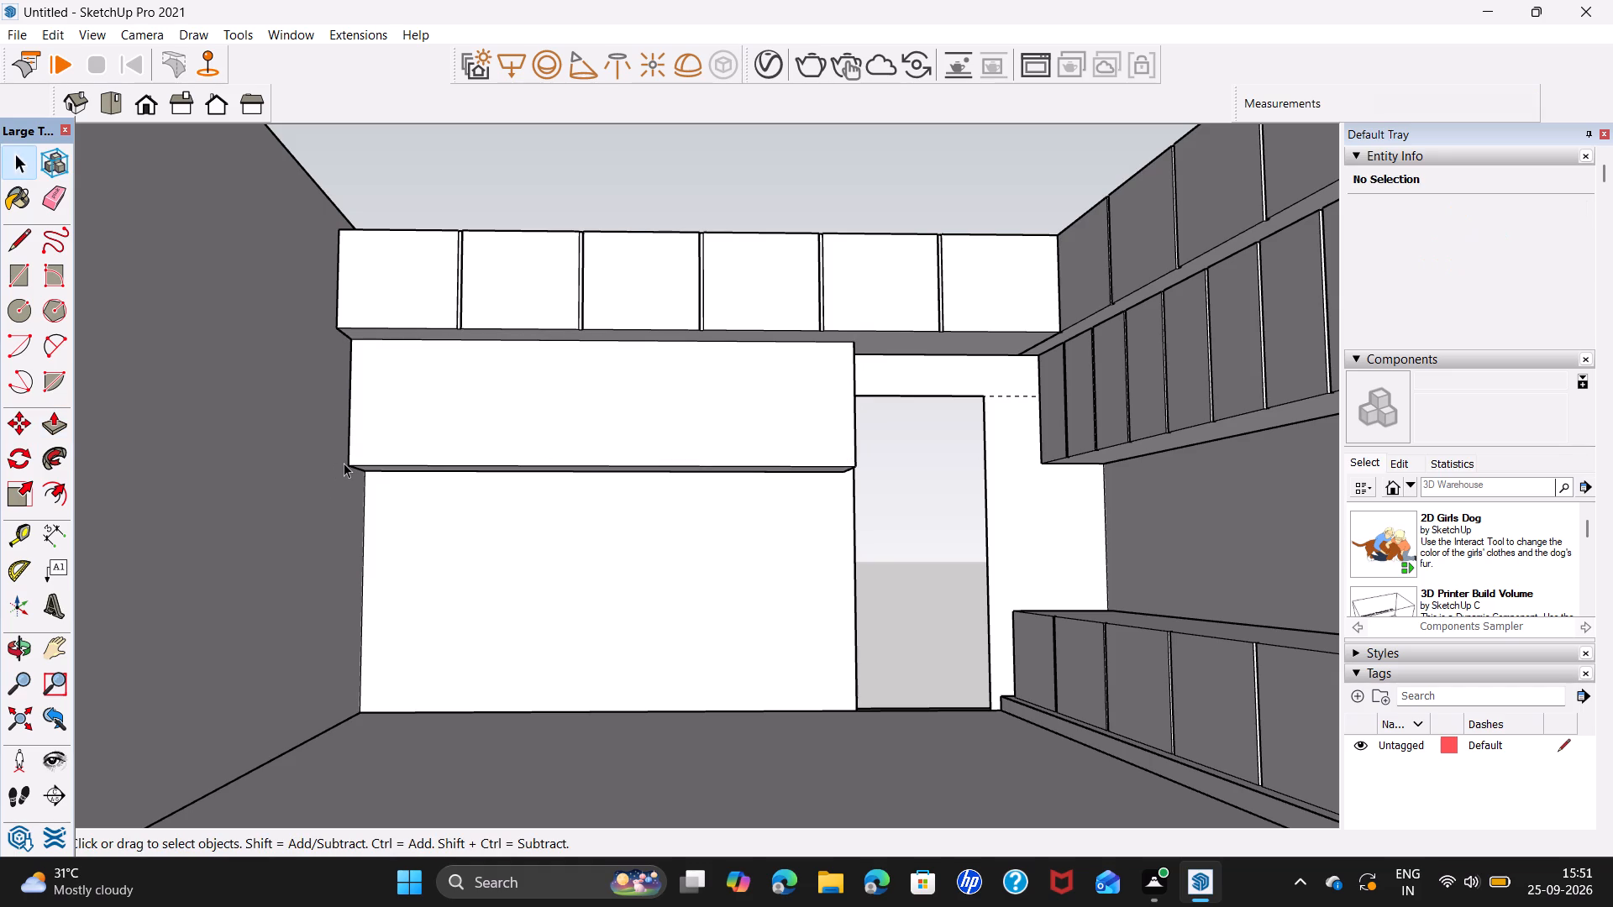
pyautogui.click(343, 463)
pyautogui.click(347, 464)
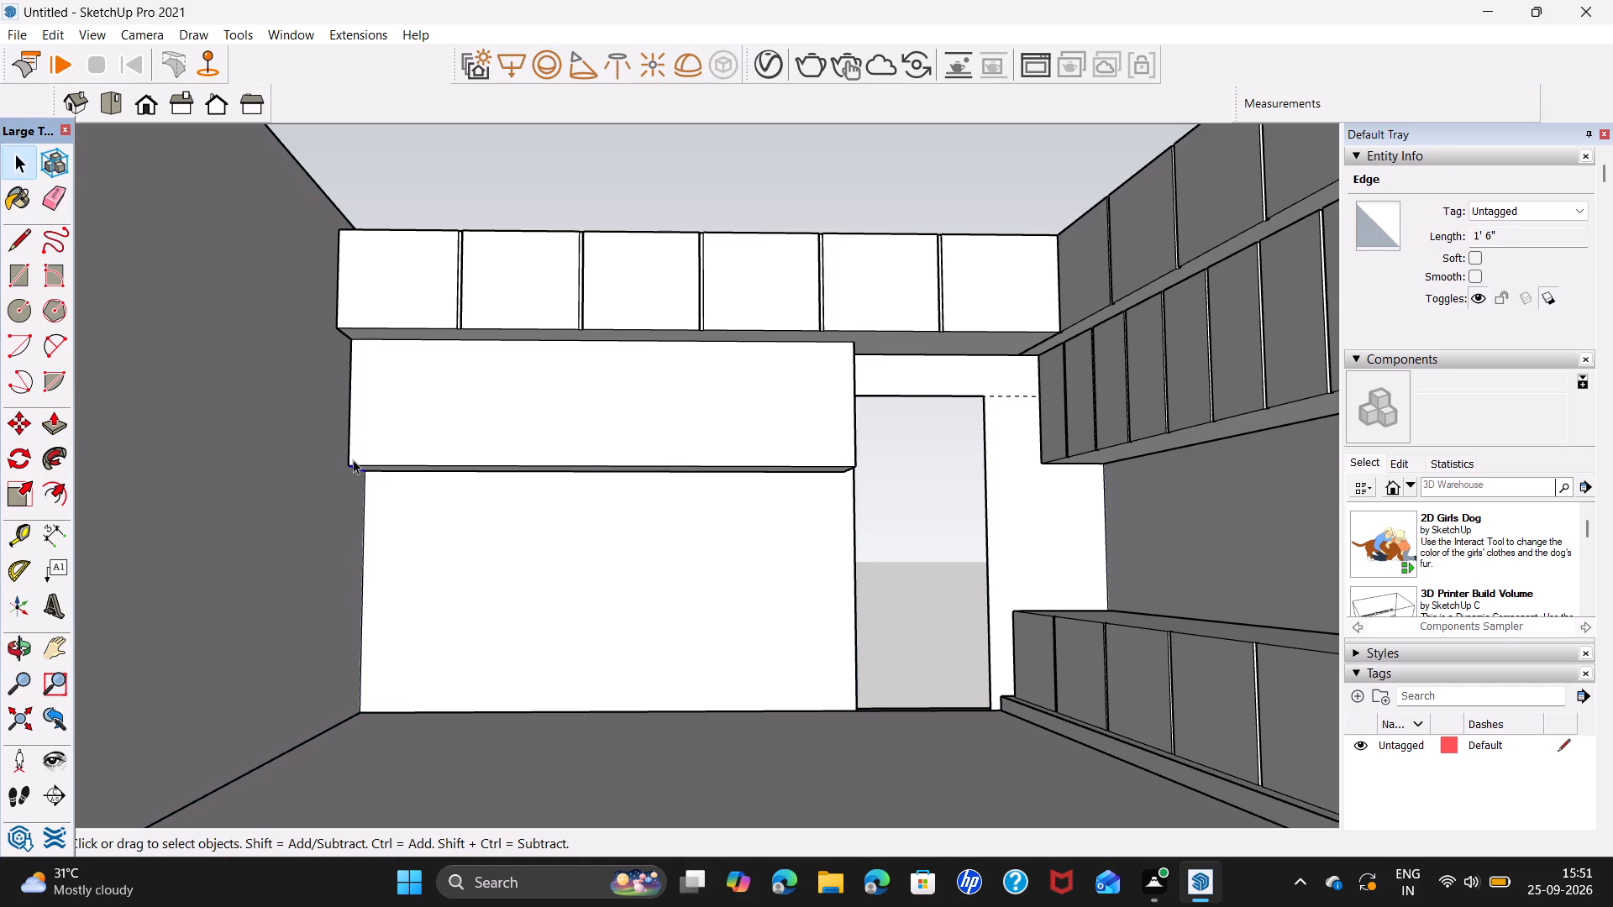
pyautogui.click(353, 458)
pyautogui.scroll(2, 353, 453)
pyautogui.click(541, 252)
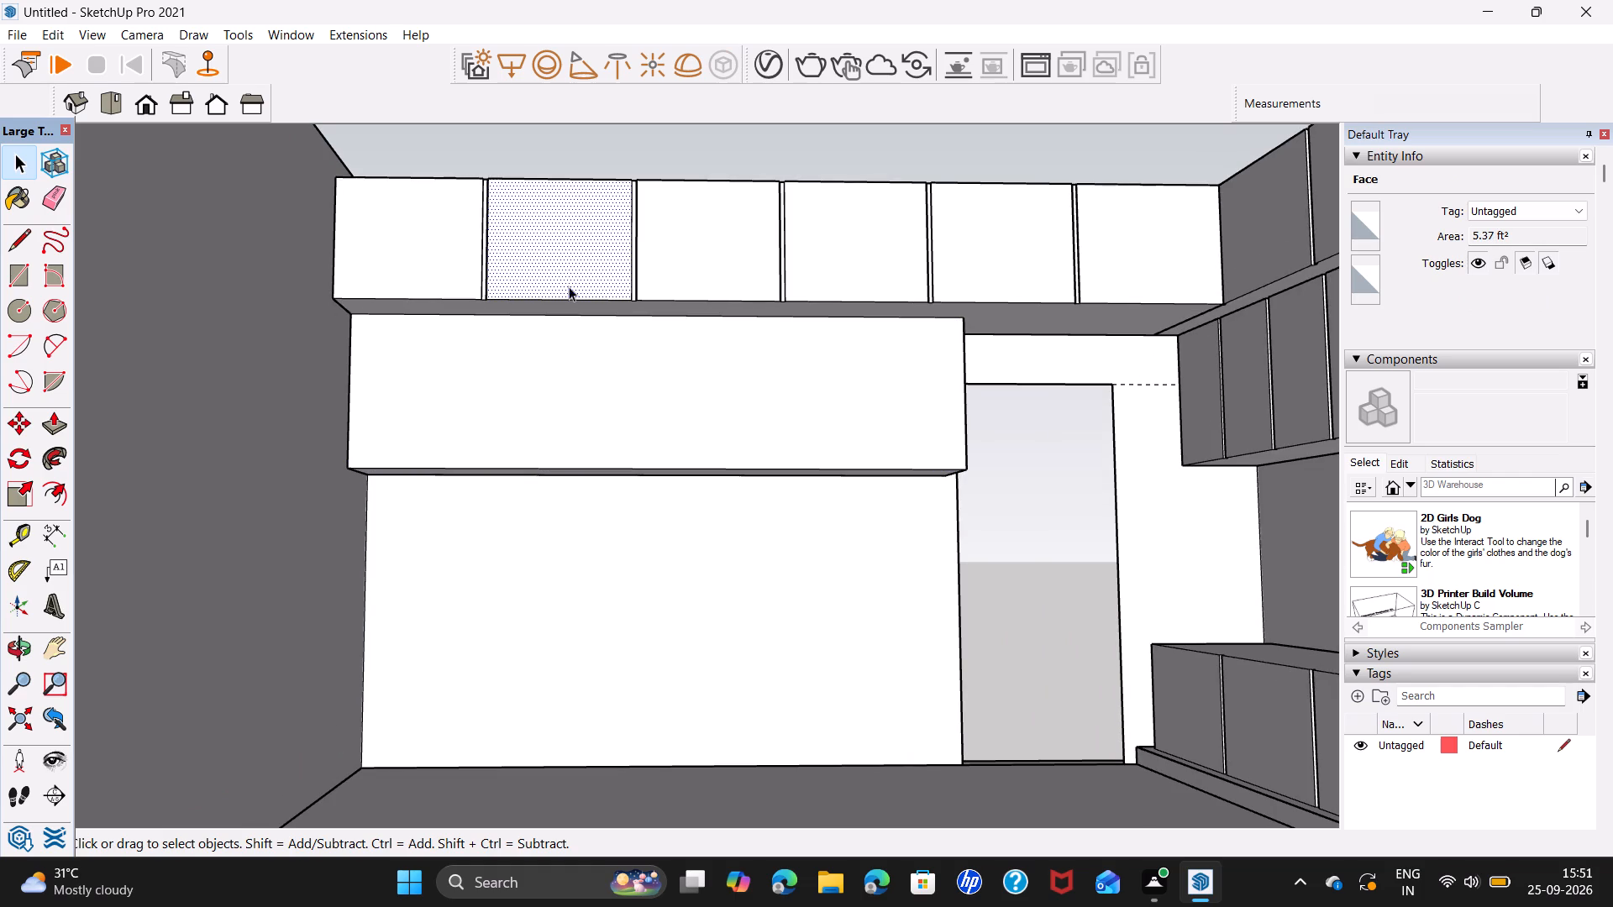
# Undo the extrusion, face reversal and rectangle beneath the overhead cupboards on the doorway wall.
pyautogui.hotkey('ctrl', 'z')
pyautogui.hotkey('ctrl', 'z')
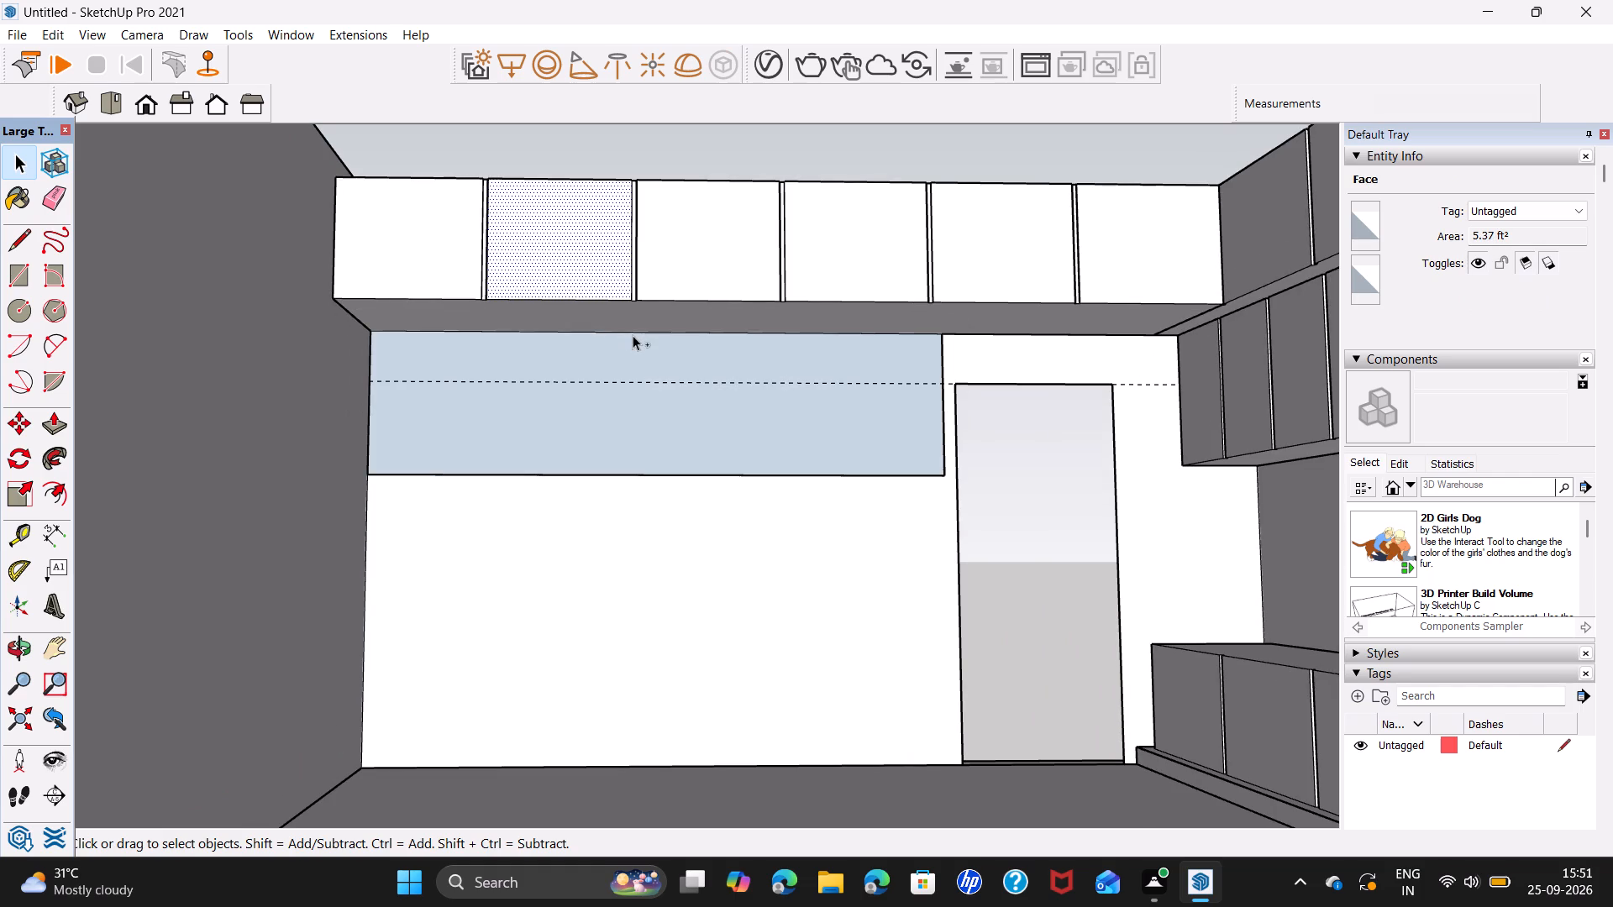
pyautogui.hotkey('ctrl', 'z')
# Group all connected geometry of the upper overhead cupboards on the doorway wall.
pyautogui.tripleClick(712, 265)
pyautogui.click(712, 265)
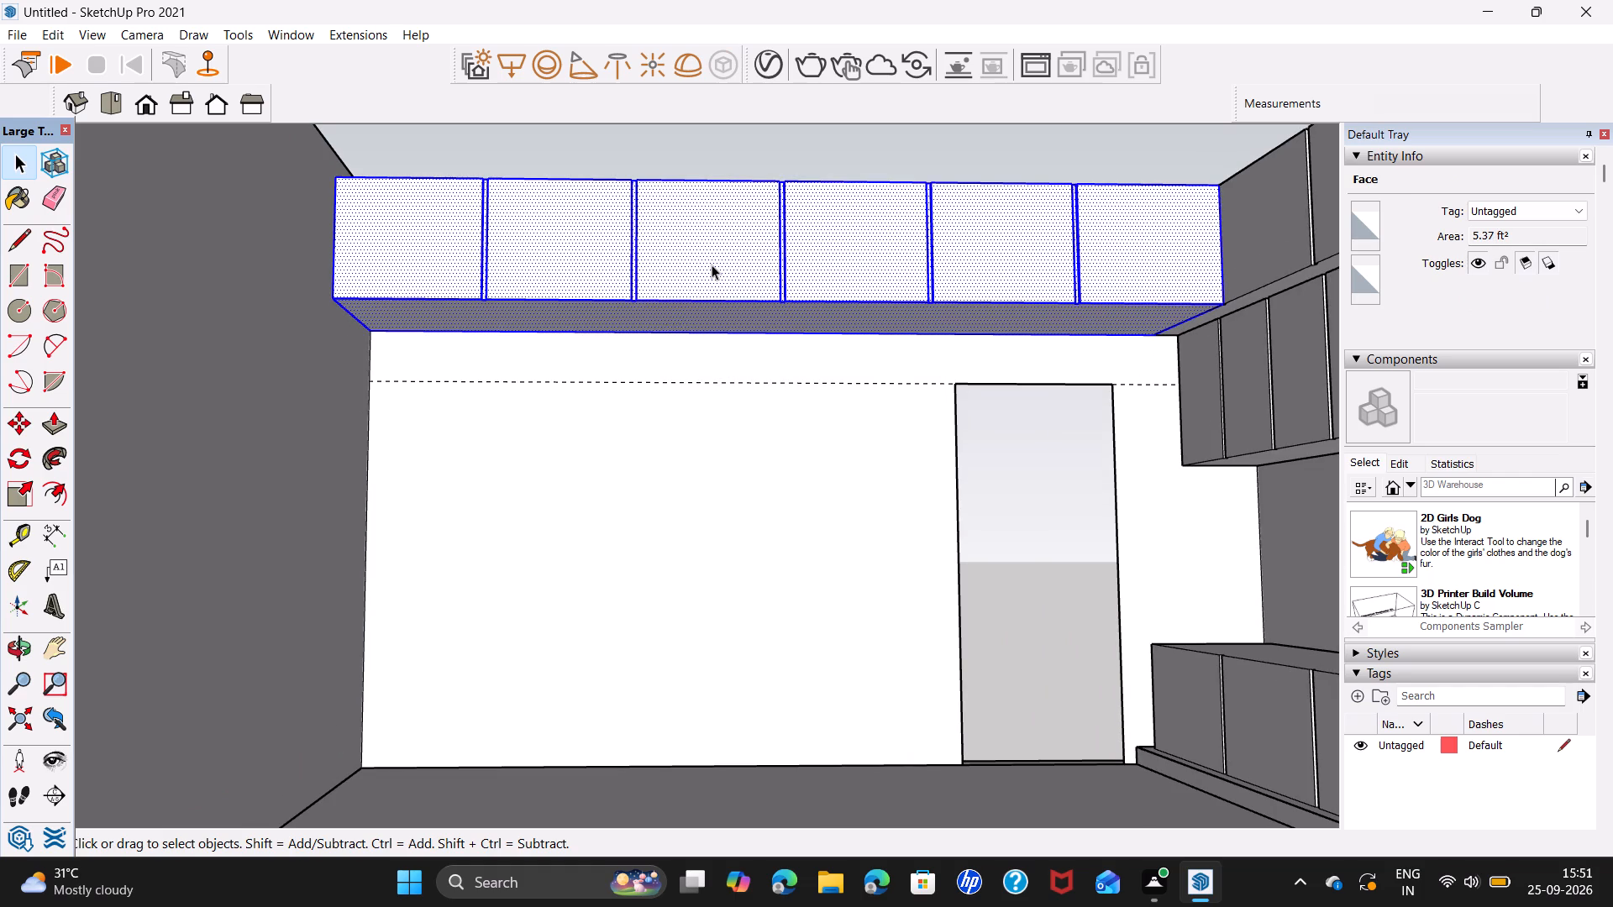
pyautogui.rightClick(713, 266)
pyautogui.click(849, 446)
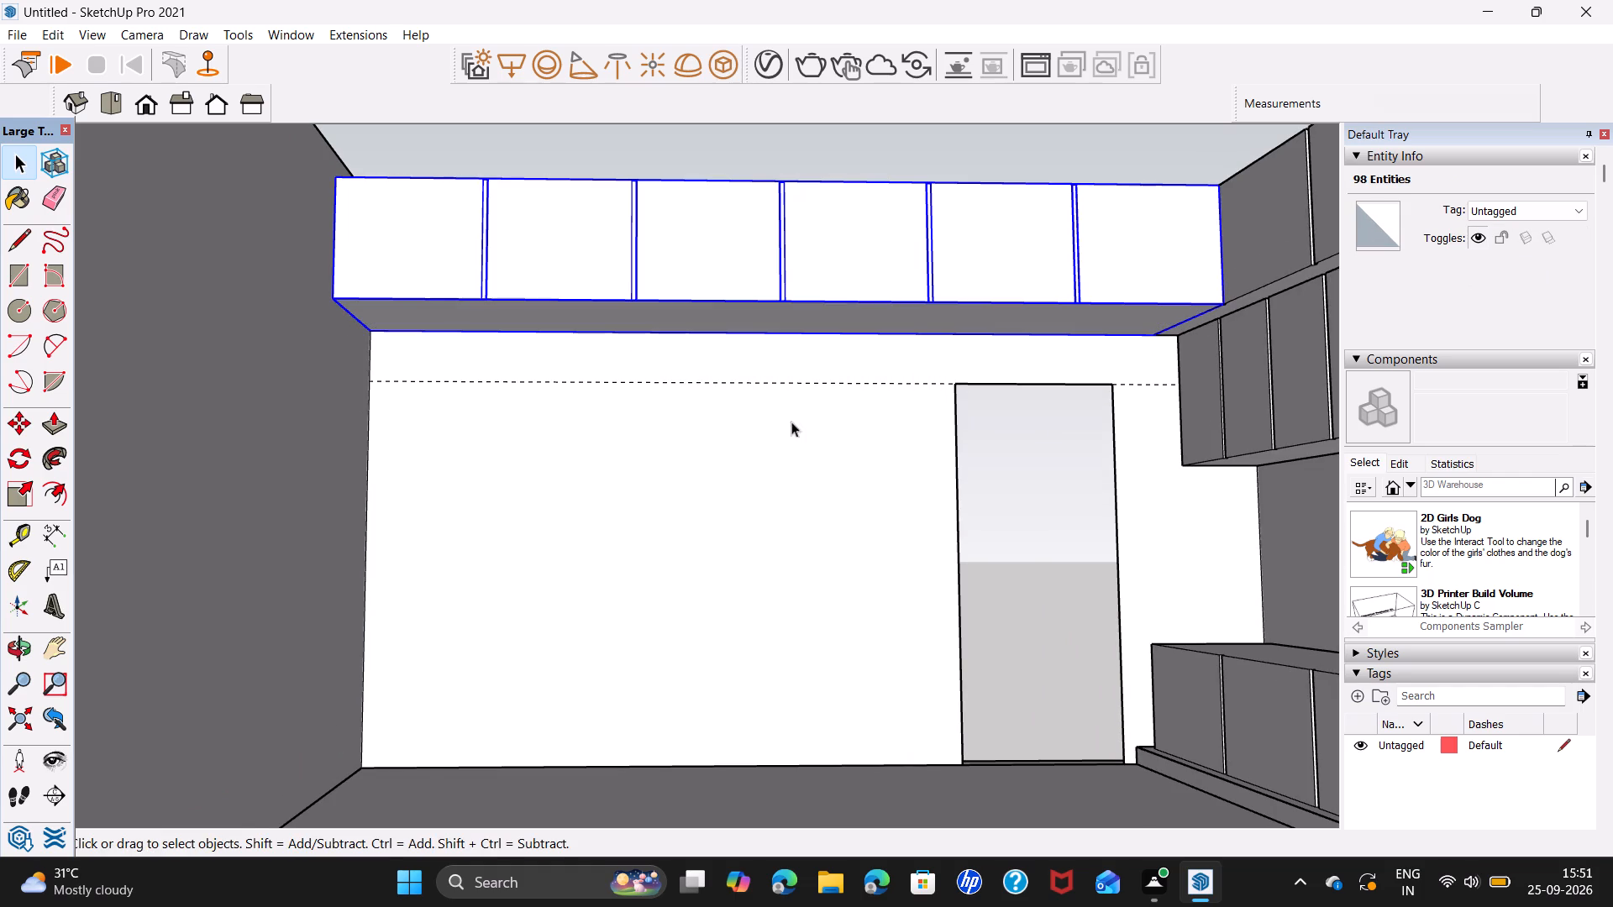
pyautogui.press('space')
pyautogui.click(620, 426)
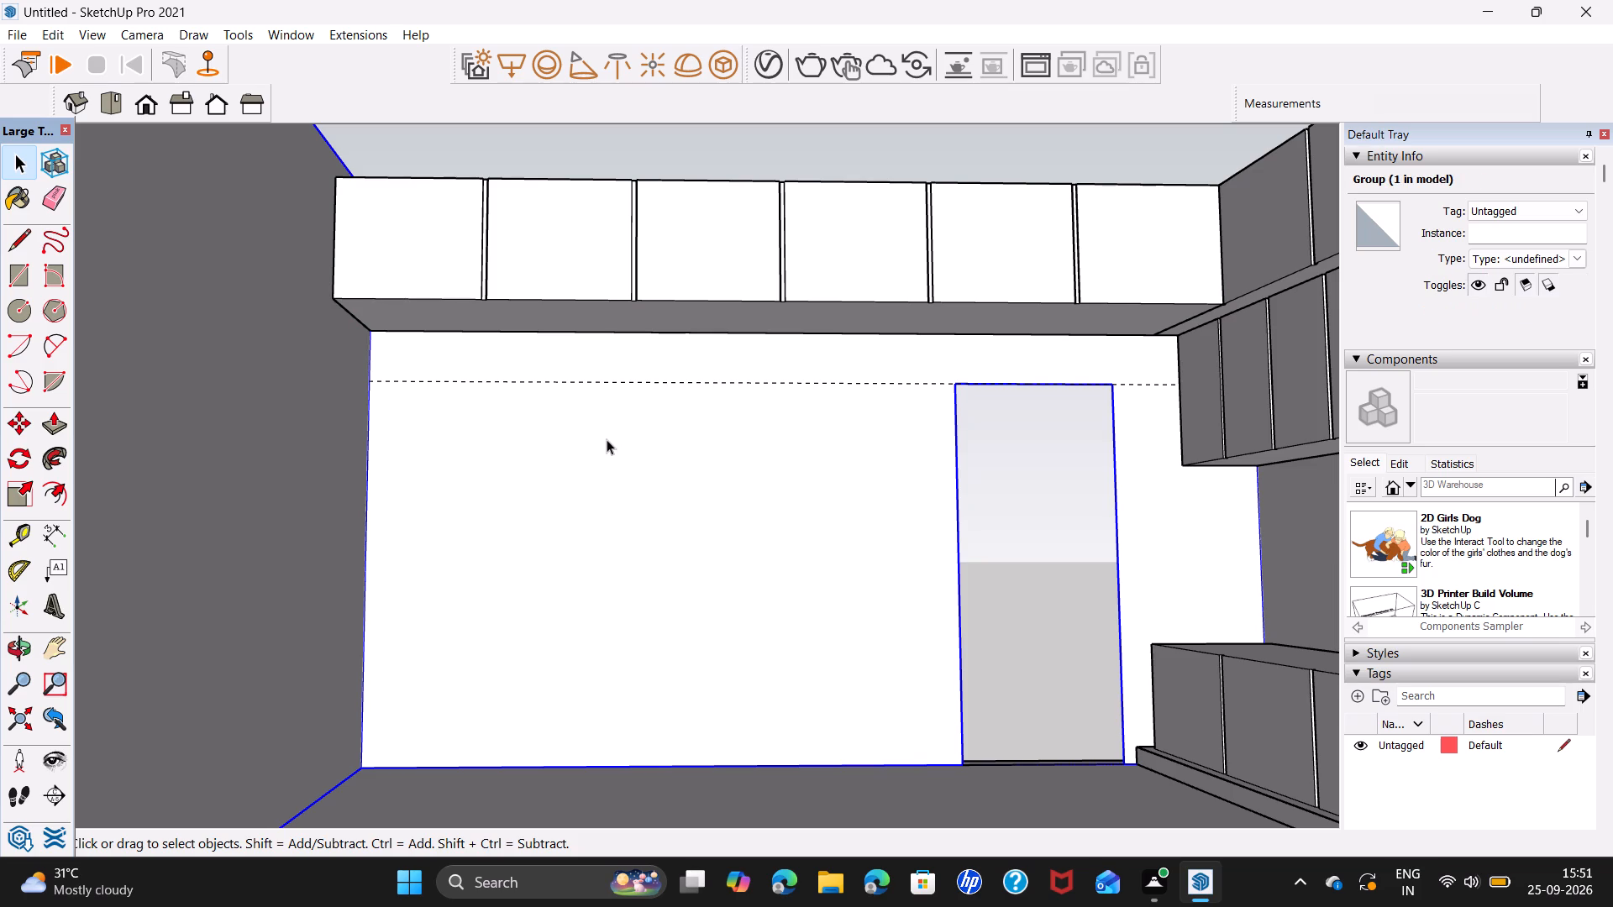
# Draw a rectangle about 11' 3" by 2' 8 1/2" beneath the overhead cupboards on the doorway wall and reverse its face.
pyautogui.press('r')
pyautogui.click(372, 333)
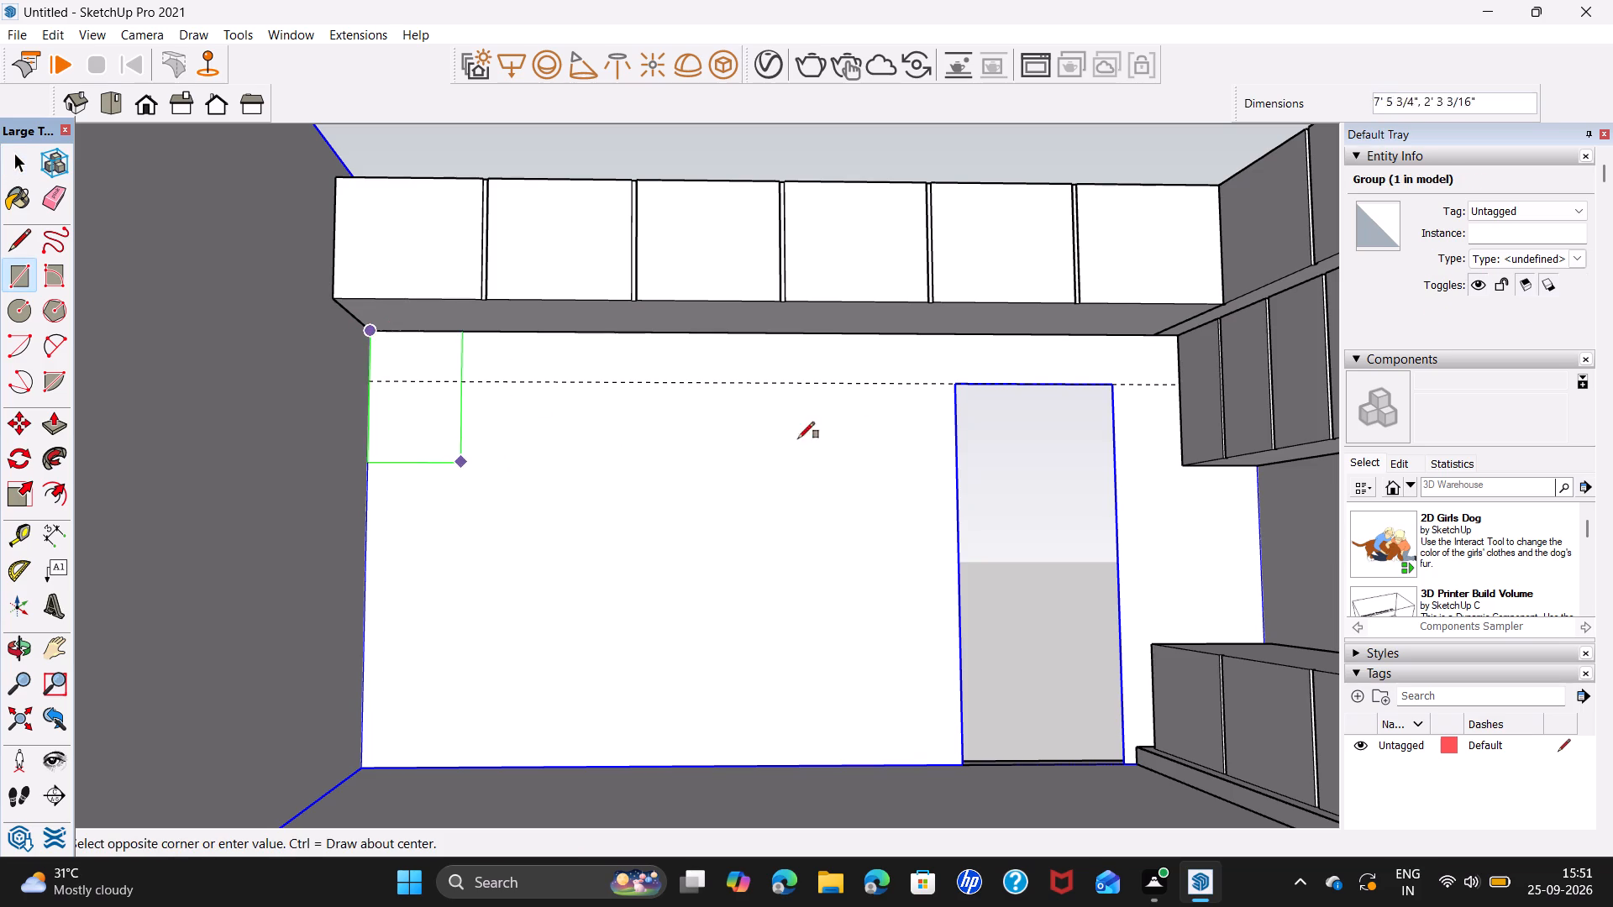
pyautogui.click(943, 469)
pyautogui.press('space')
pyautogui.rightClick(859, 433)
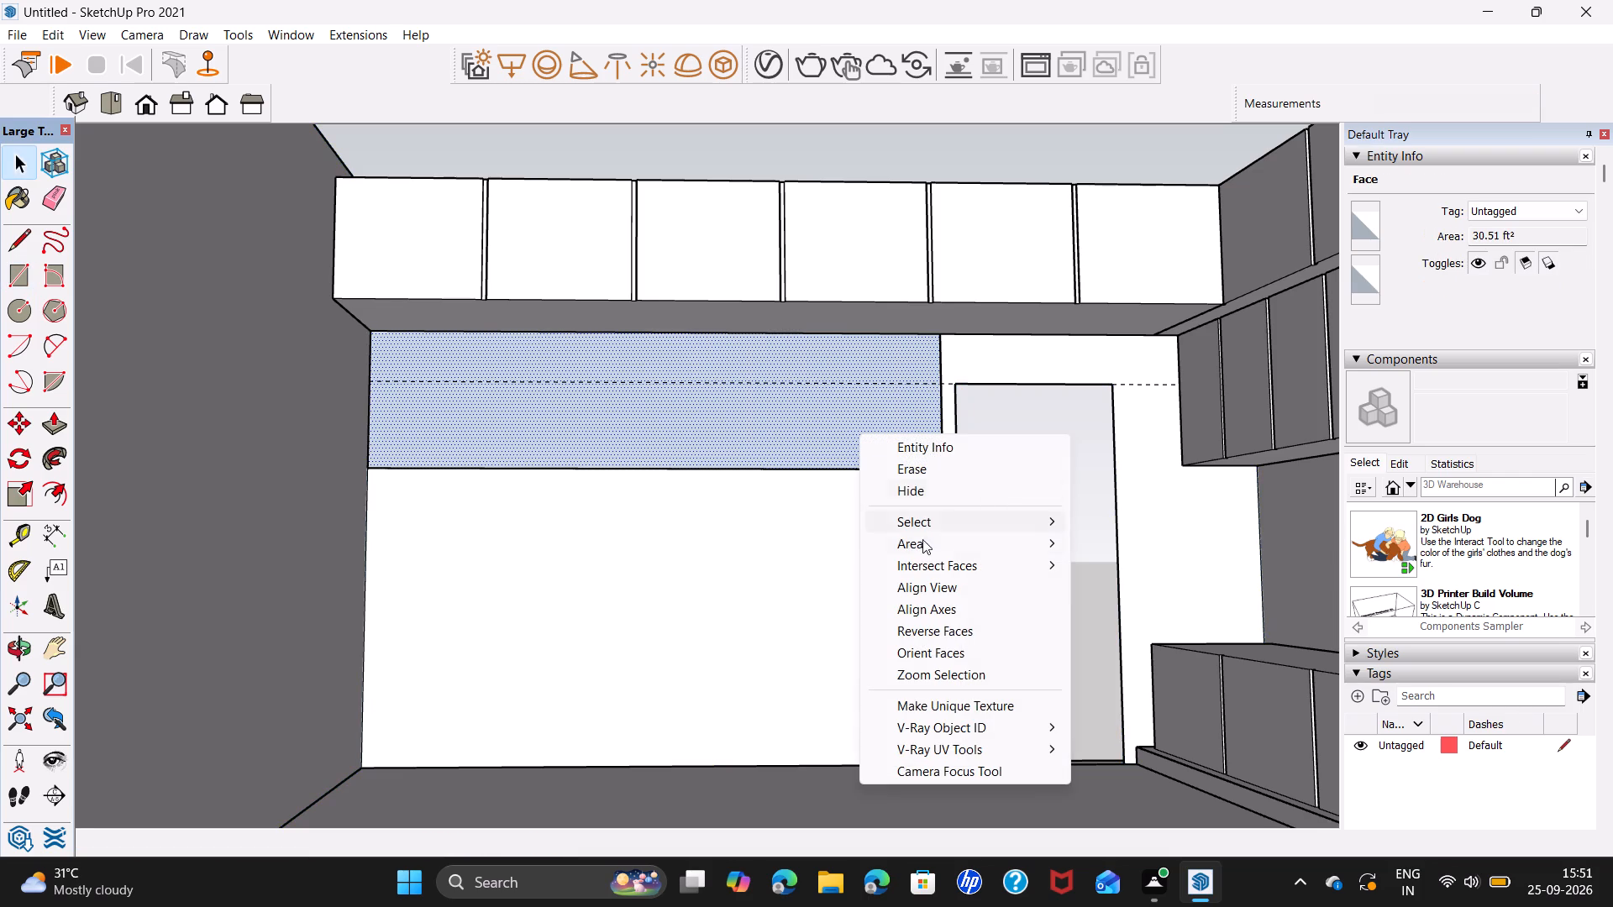
pyautogui.click(948, 634)
# Extrude the new rectangle beneath the overhead cupboards out from the doorway wall with Push/Pull.
pyautogui.press('p')
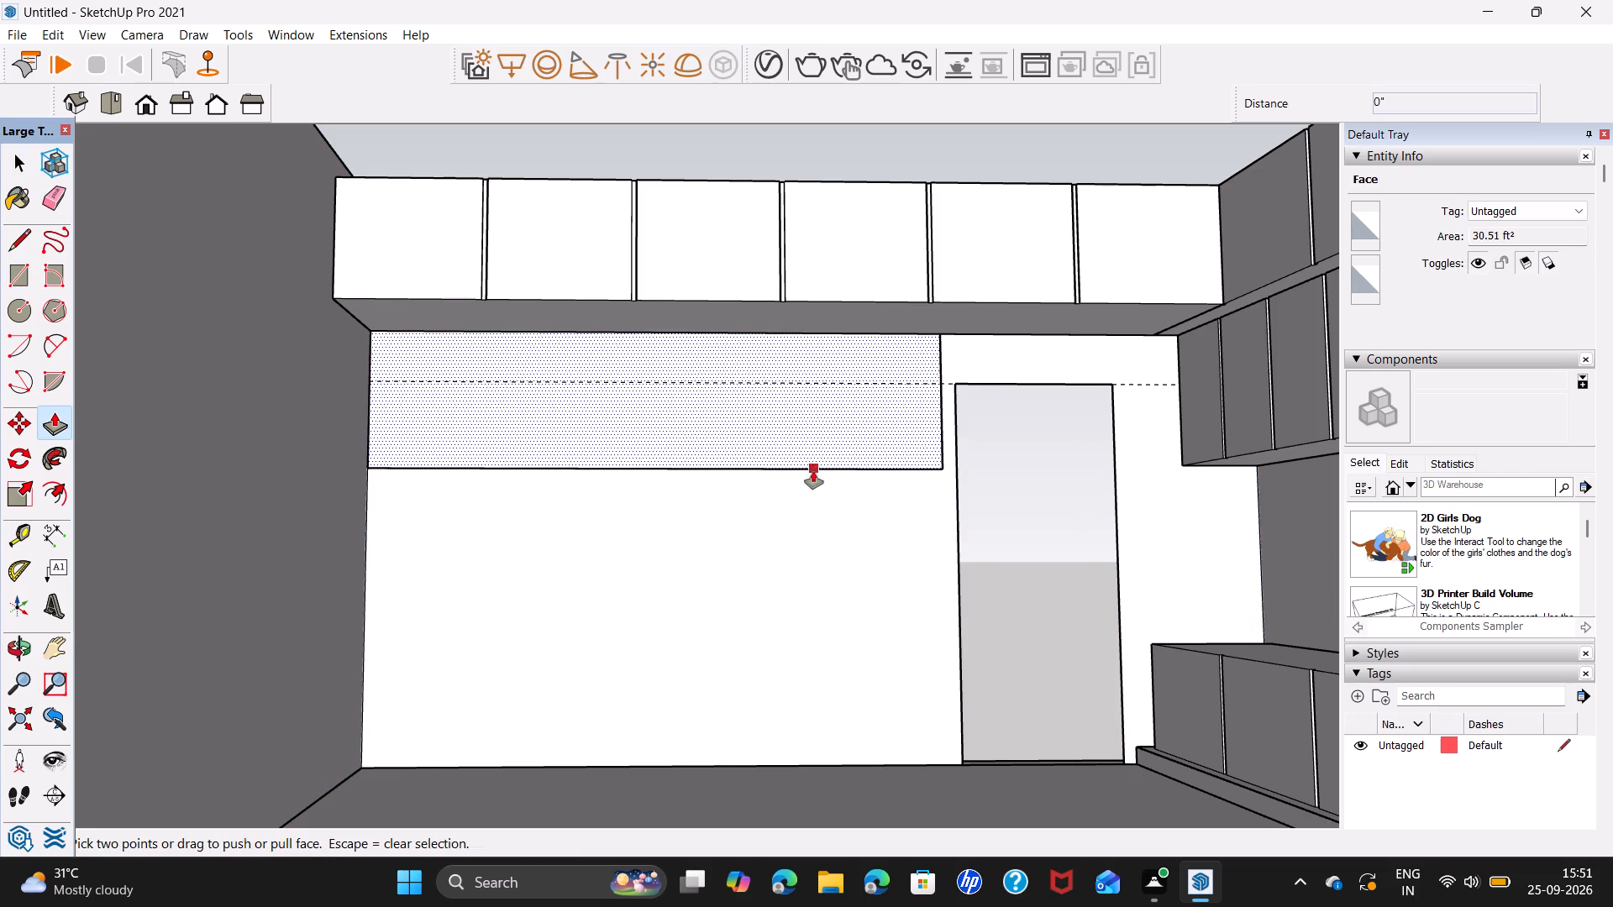
pyautogui.click(807, 428)
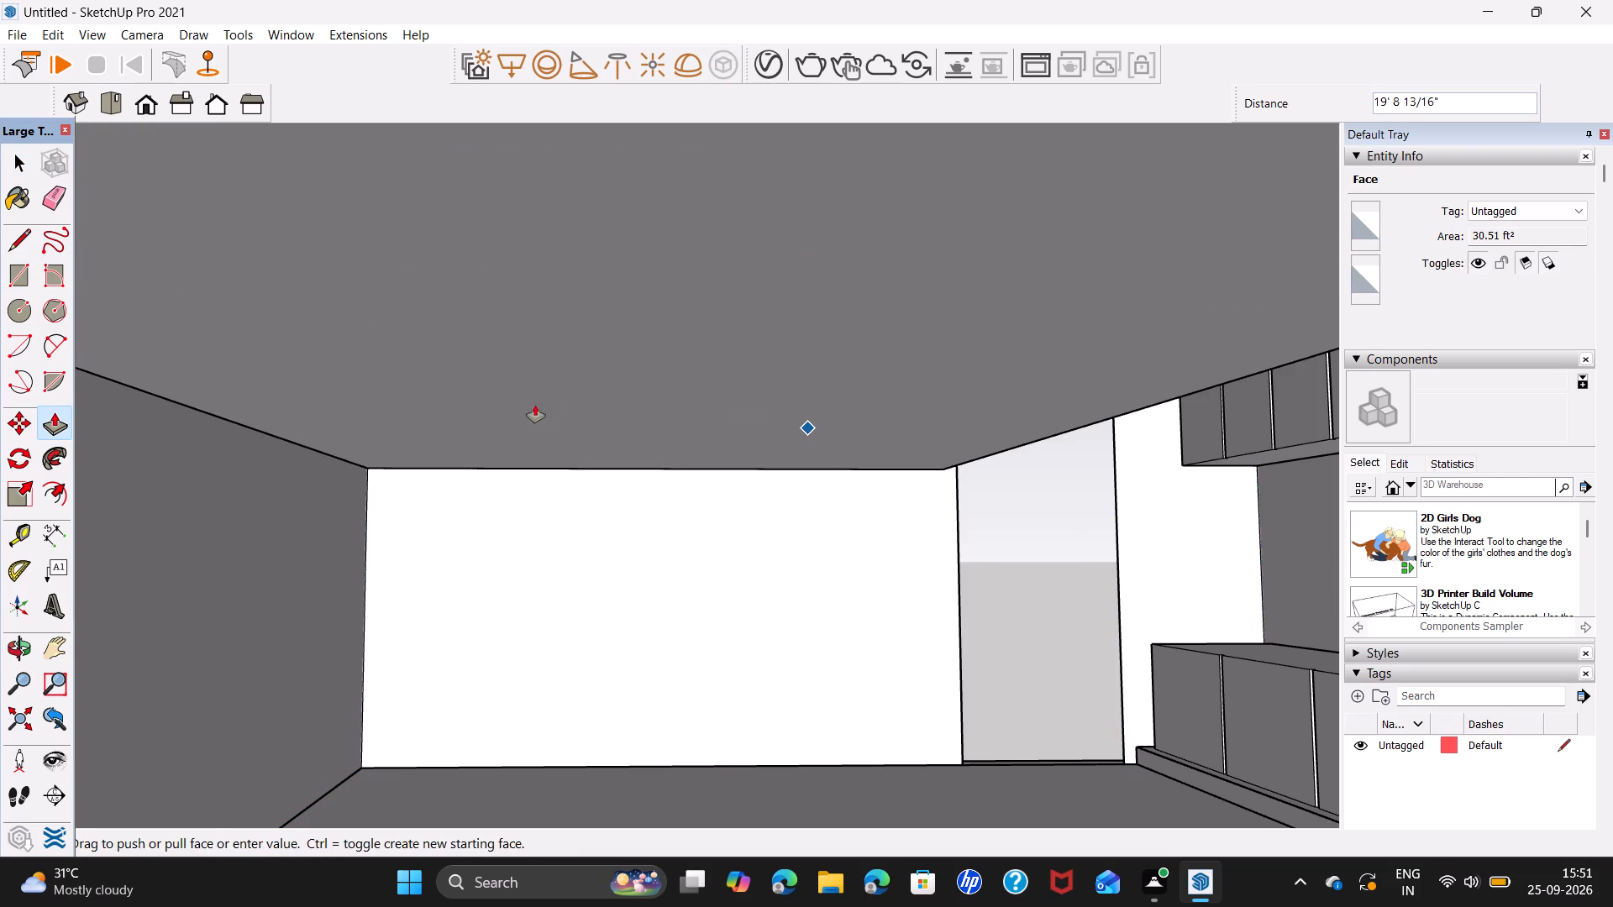
pyautogui.press('1')
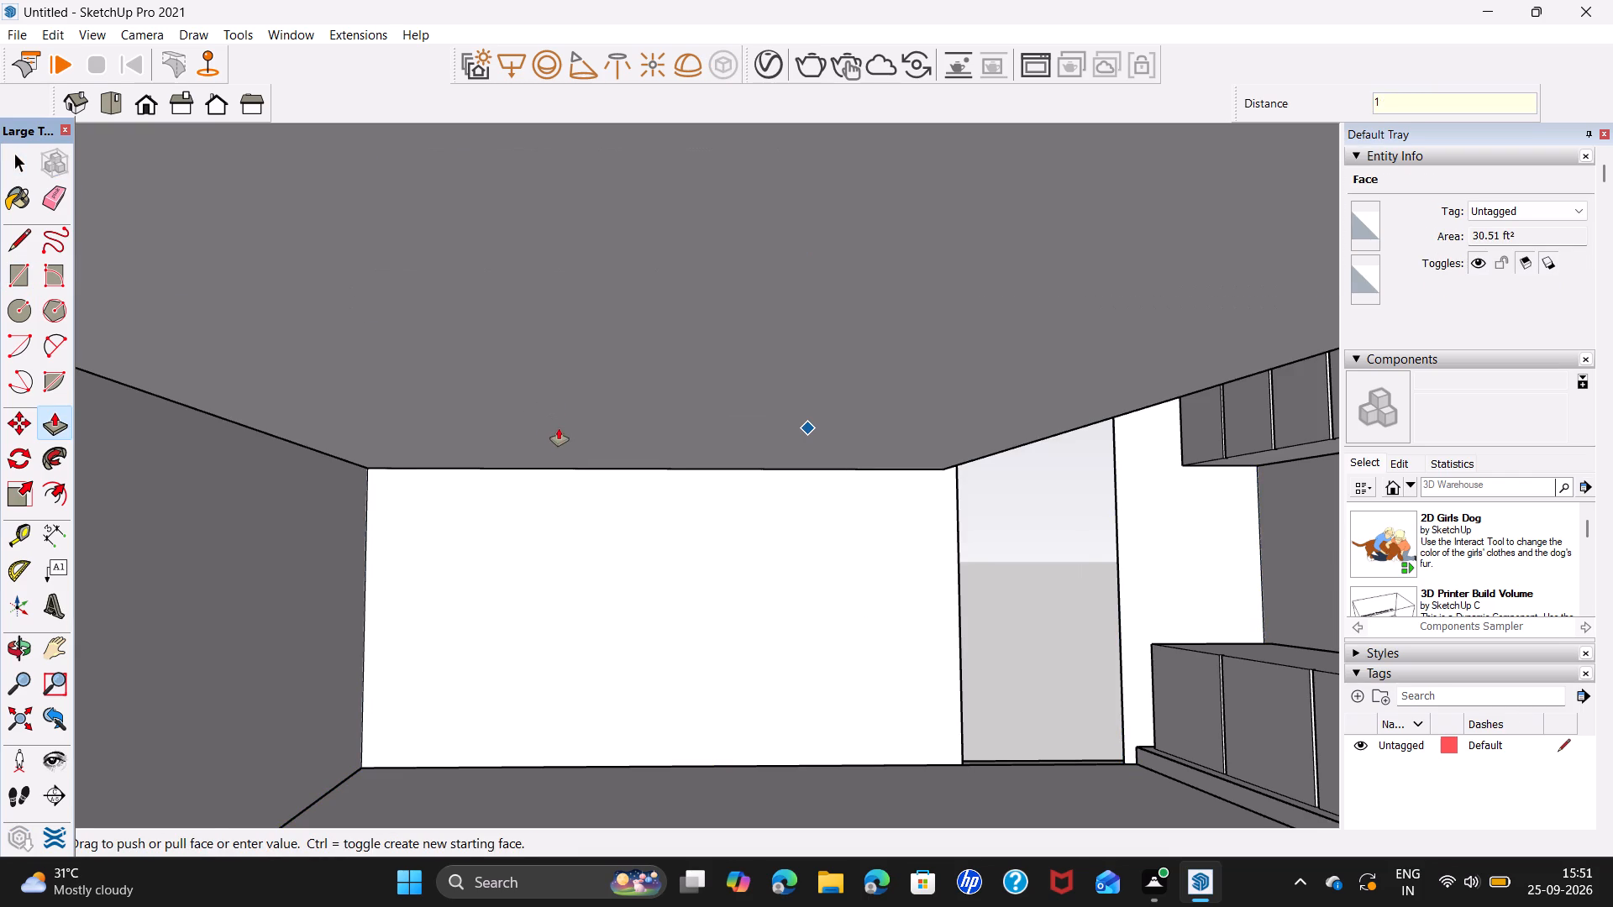
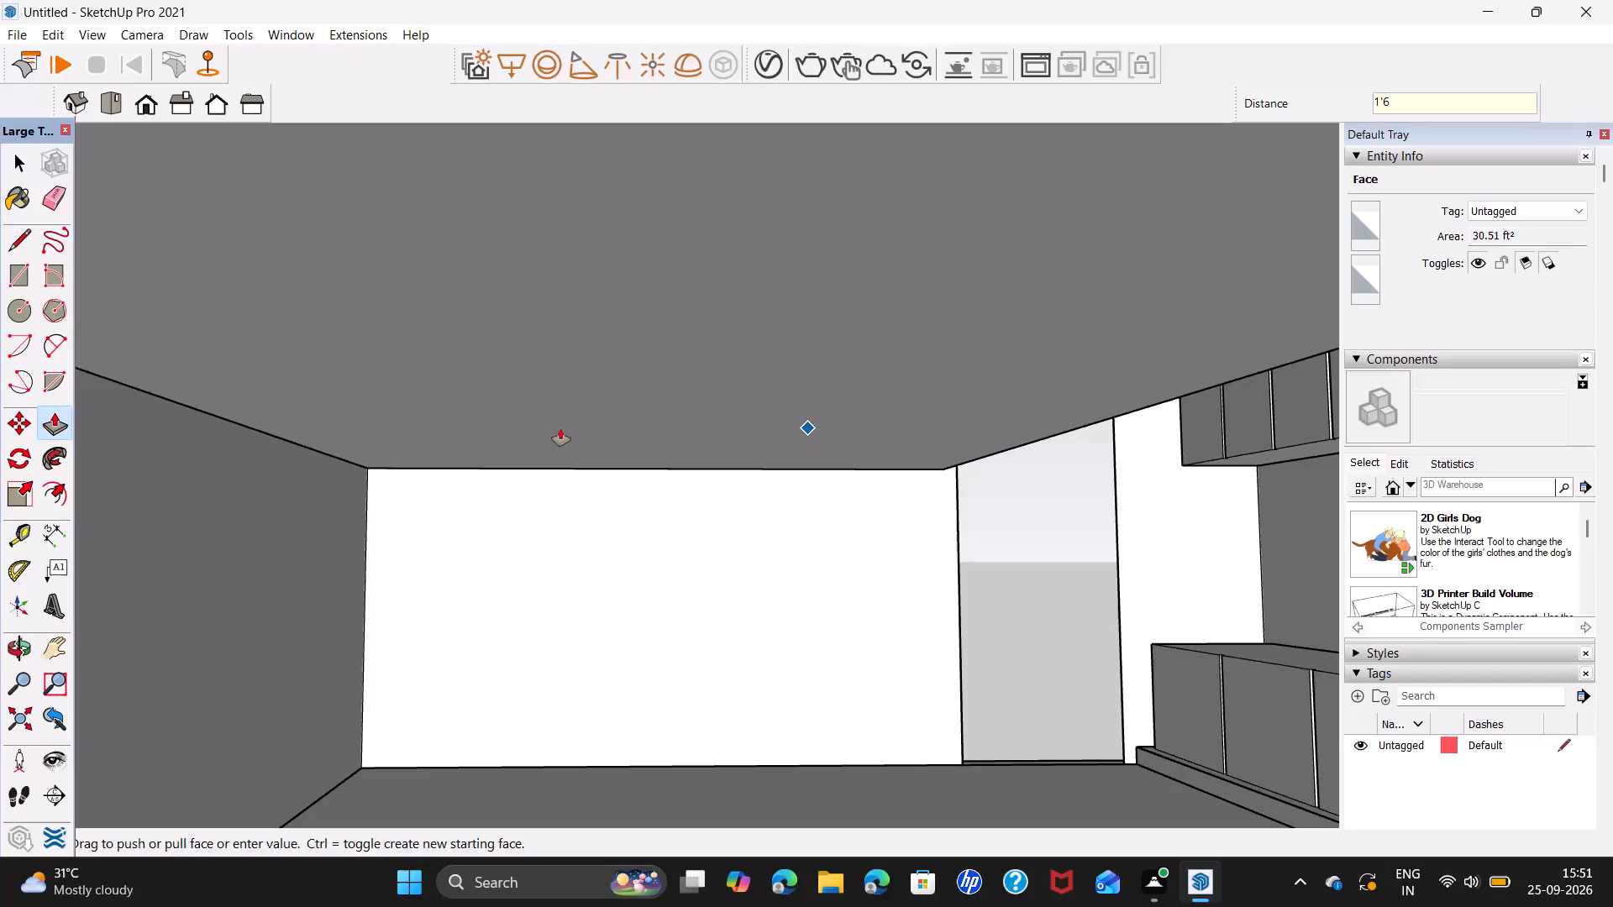
# Set the extrusion depth of the lower overhead cupboard box on the doorway wall to 1' 6".
pyautogui.press('Return')
pyautogui.press('space')
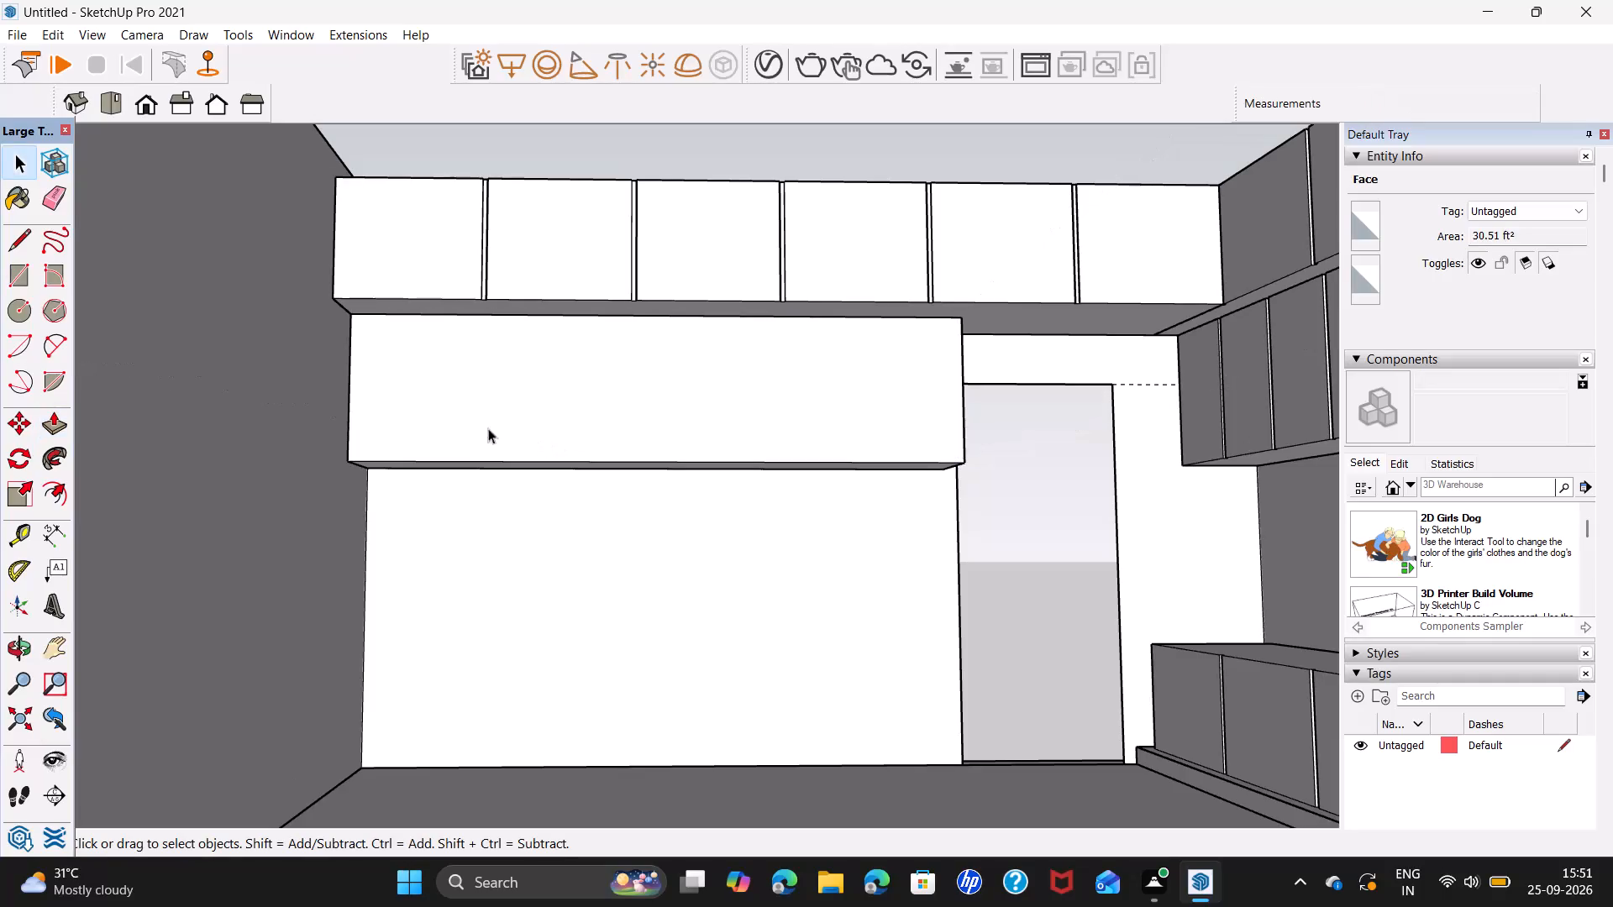
# Copy the vertical end edge of the lower cupboard box's front to its doorway end, dividing the span into 5 equal parts.
pyautogui.click(348, 449)
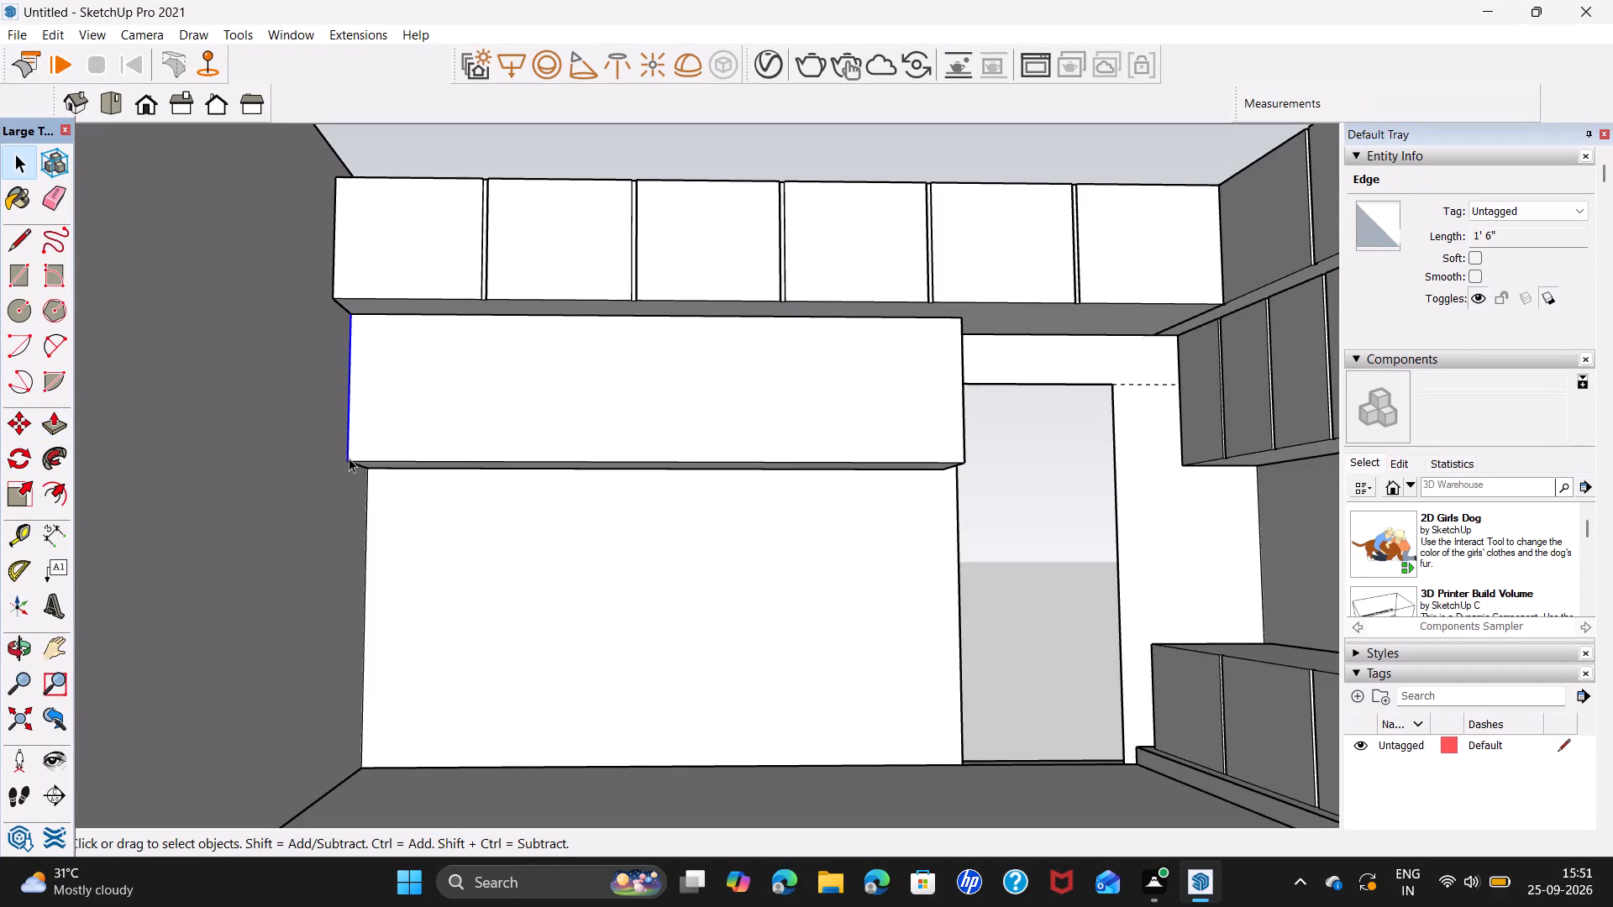
pyautogui.press('m')
pyautogui.click(343, 459)
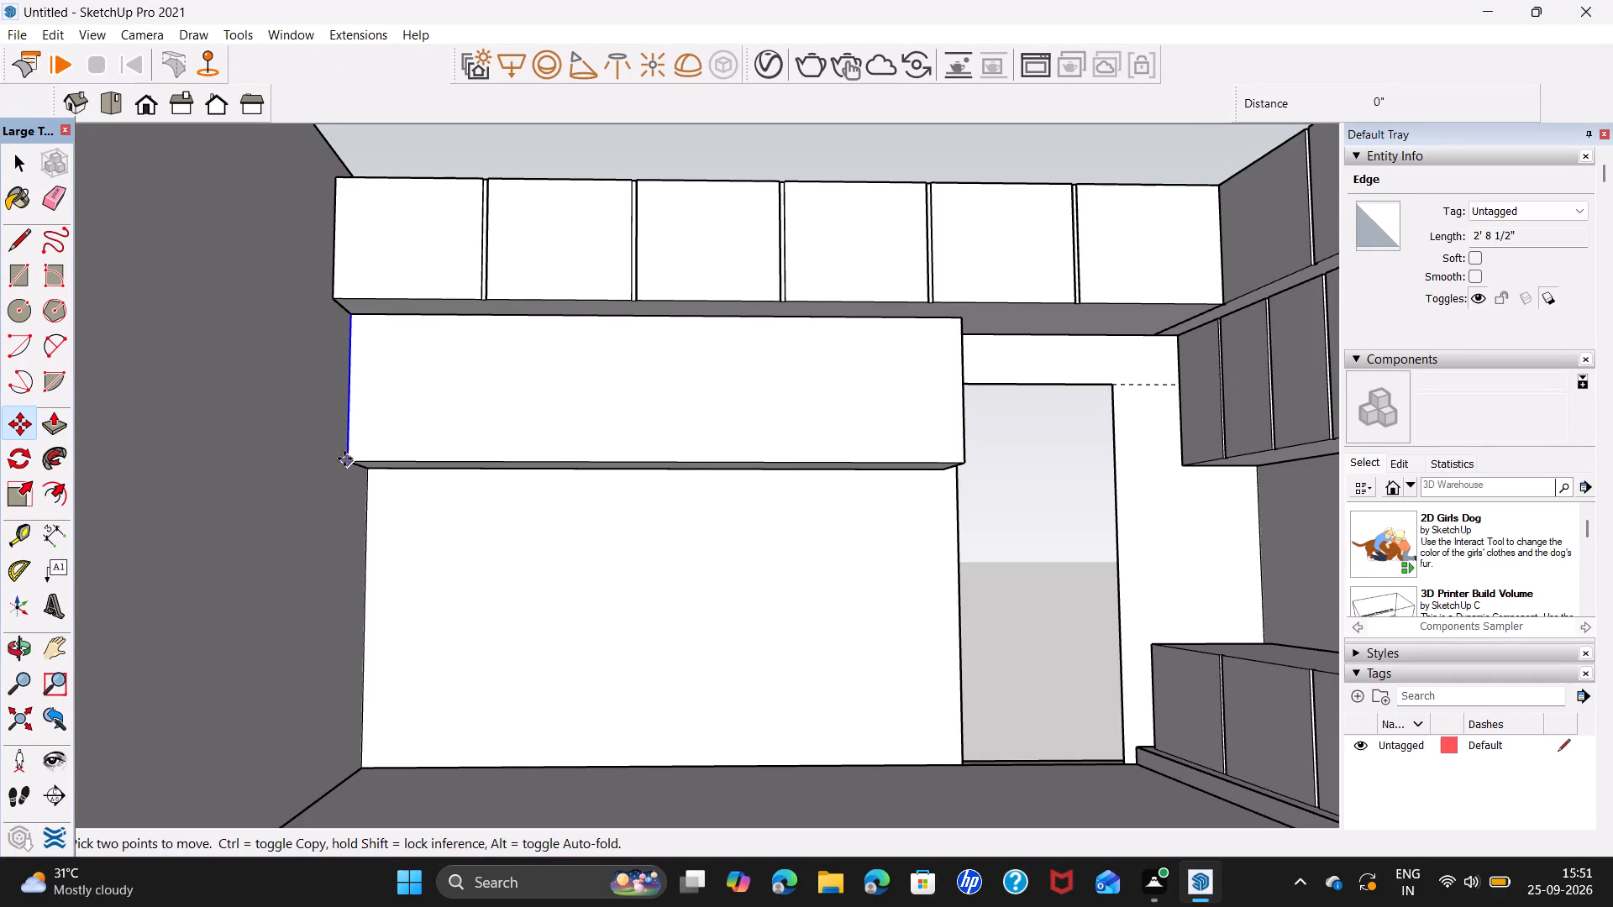
pyautogui.click(957, 464)
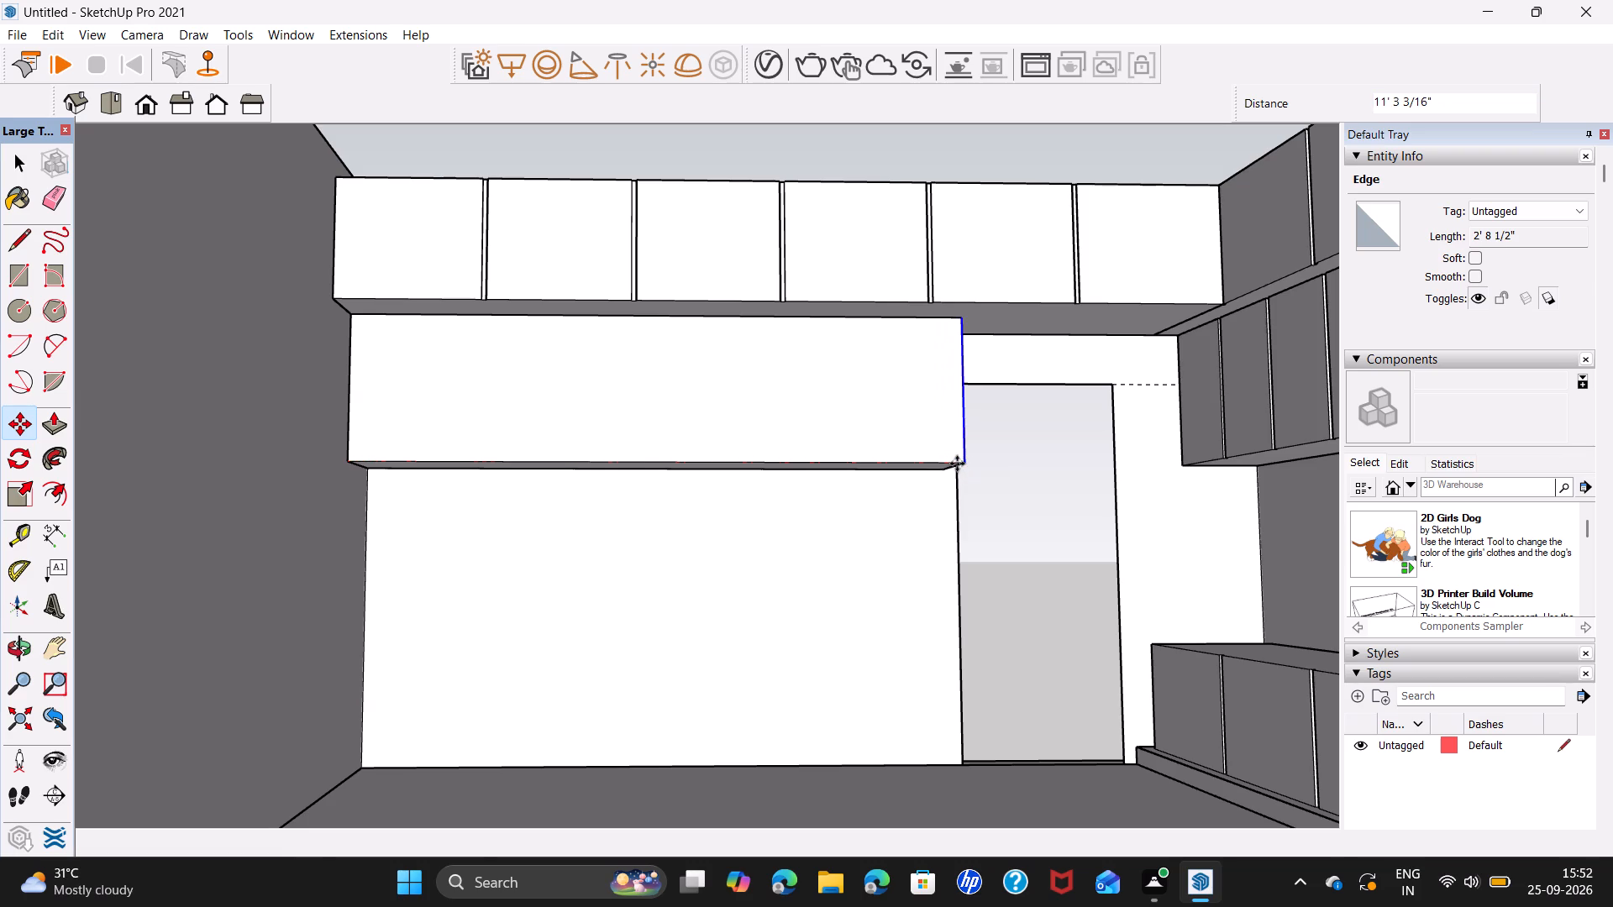
pyautogui.press('/')
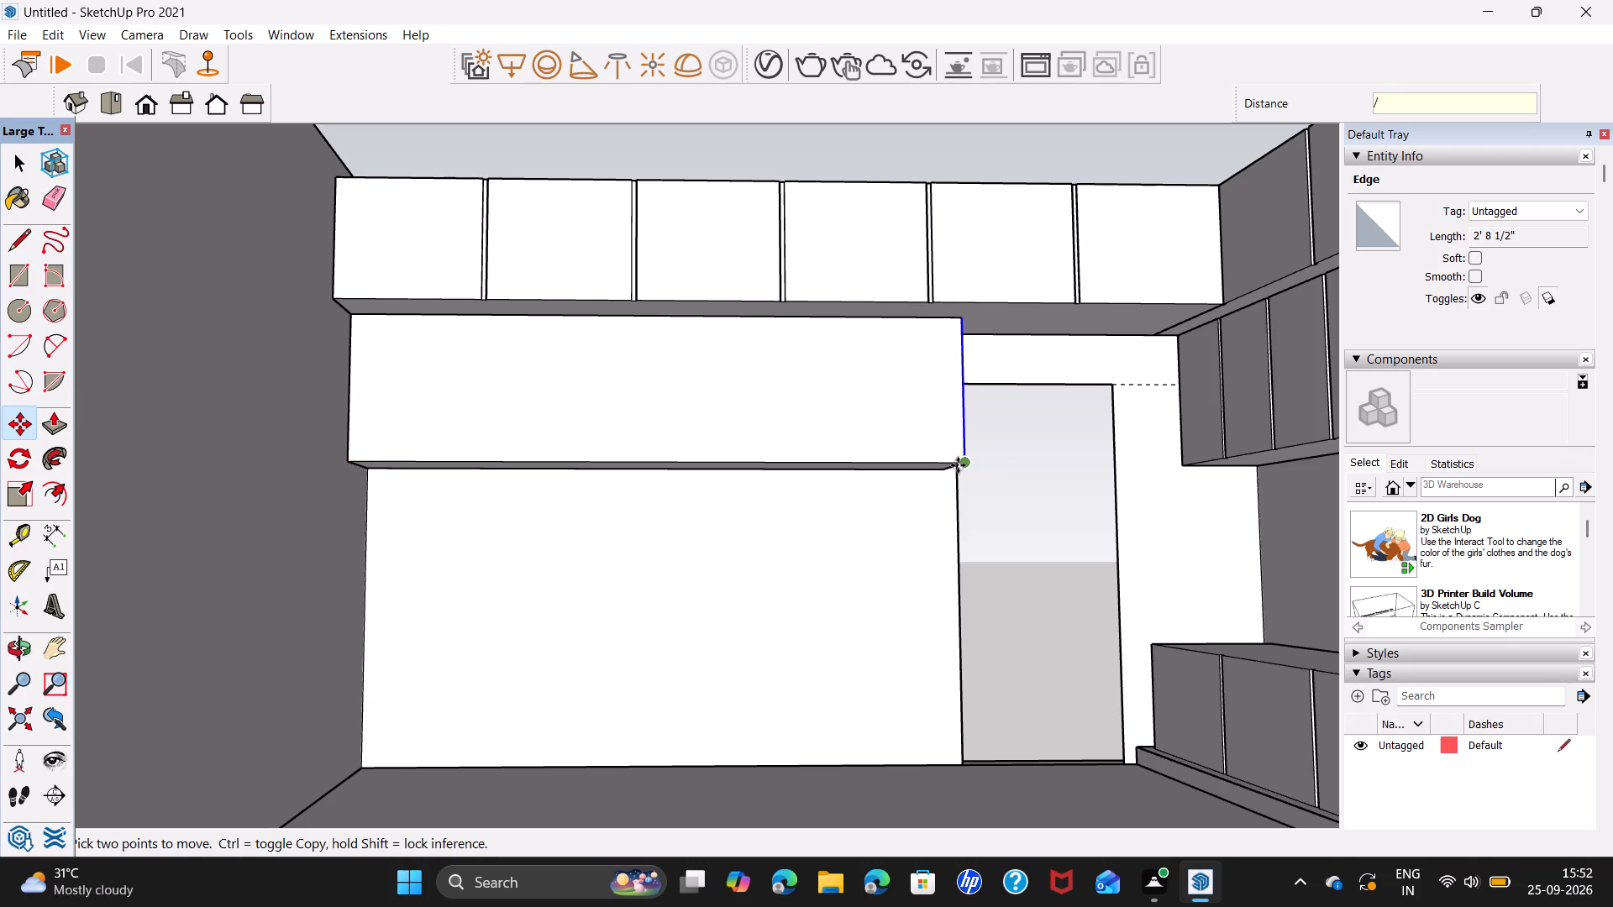
pyautogui.press('5')
pyautogui.press('Return')
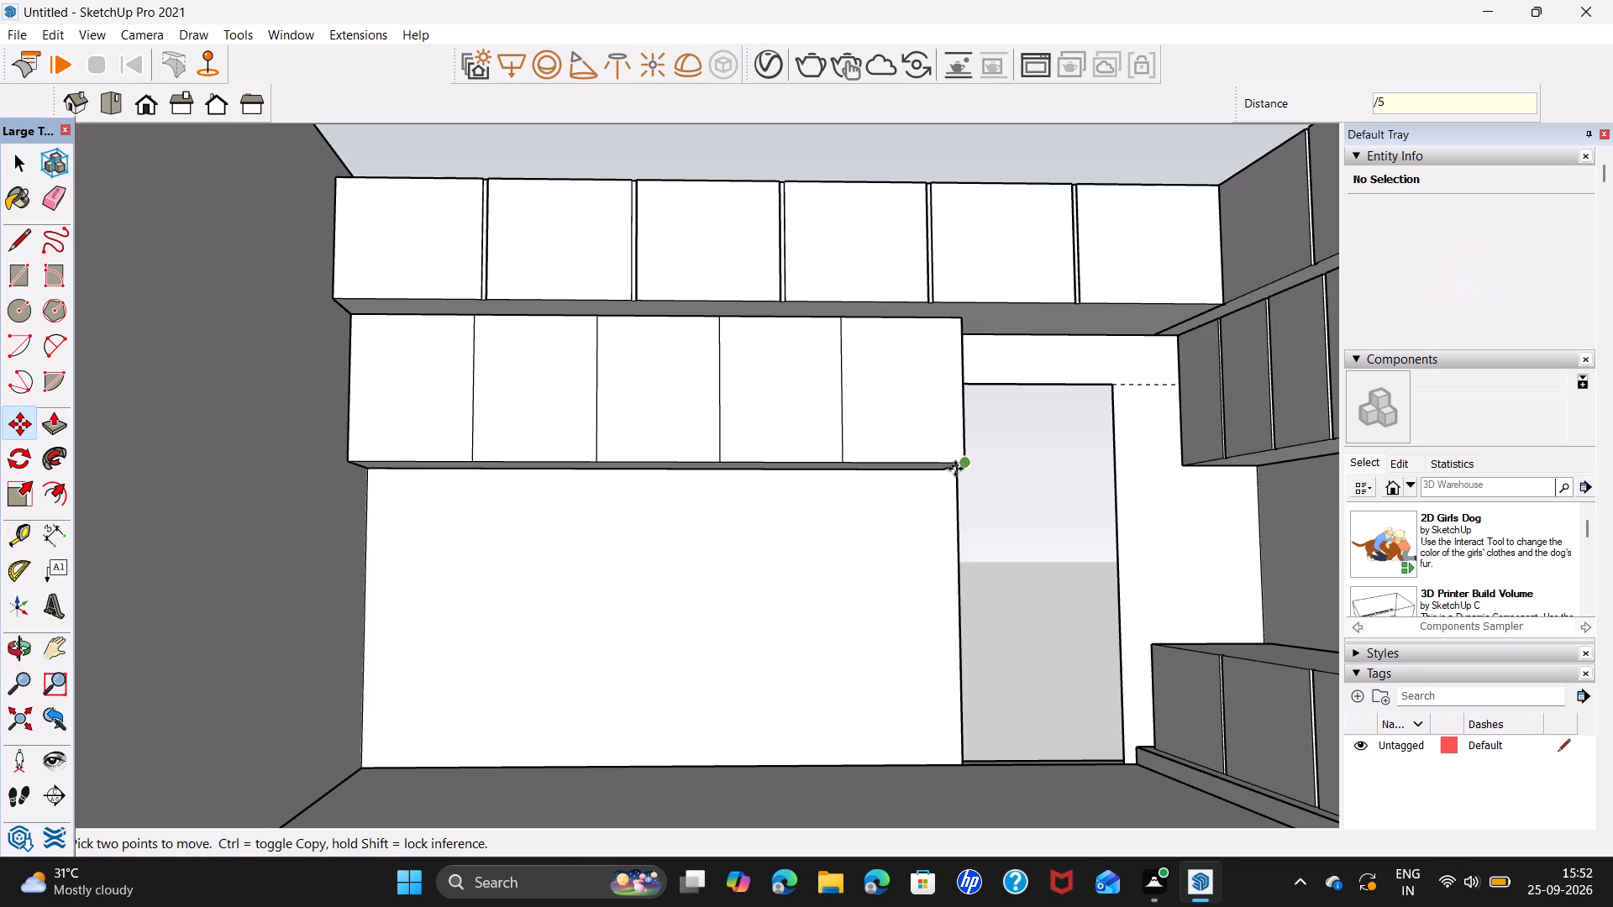
# Copy the first division line, farthest from the doorway, 0.2" along the cupboard front towards the doorway.
pyautogui.press('space')
pyautogui.click(470, 456)
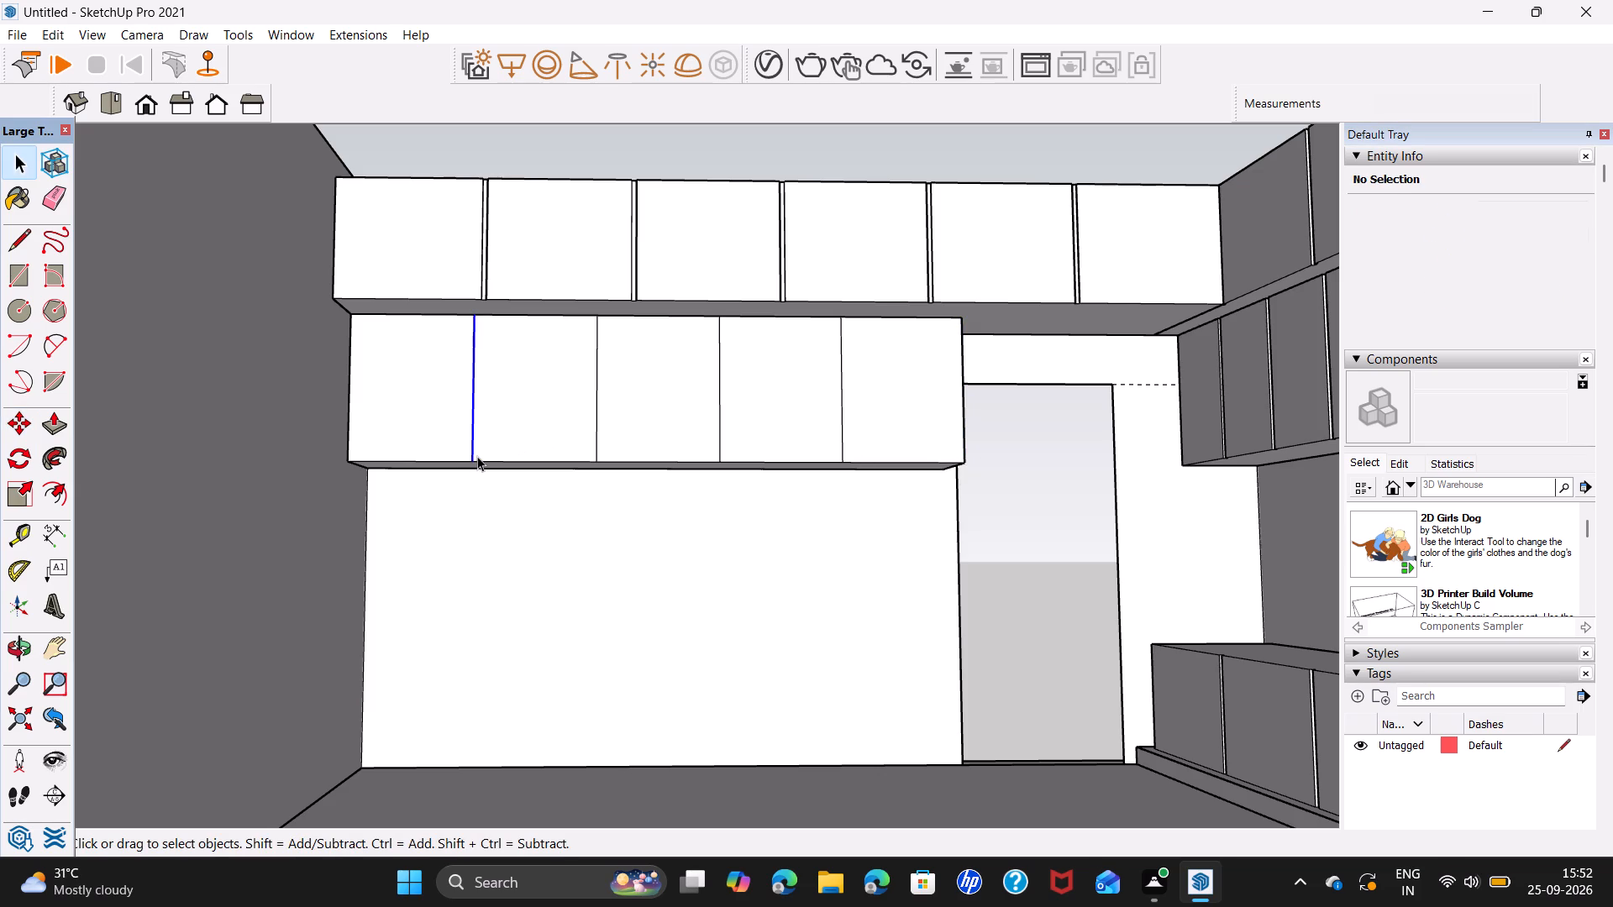
pyautogui.press('m')
pyautogui.click(474, 462)
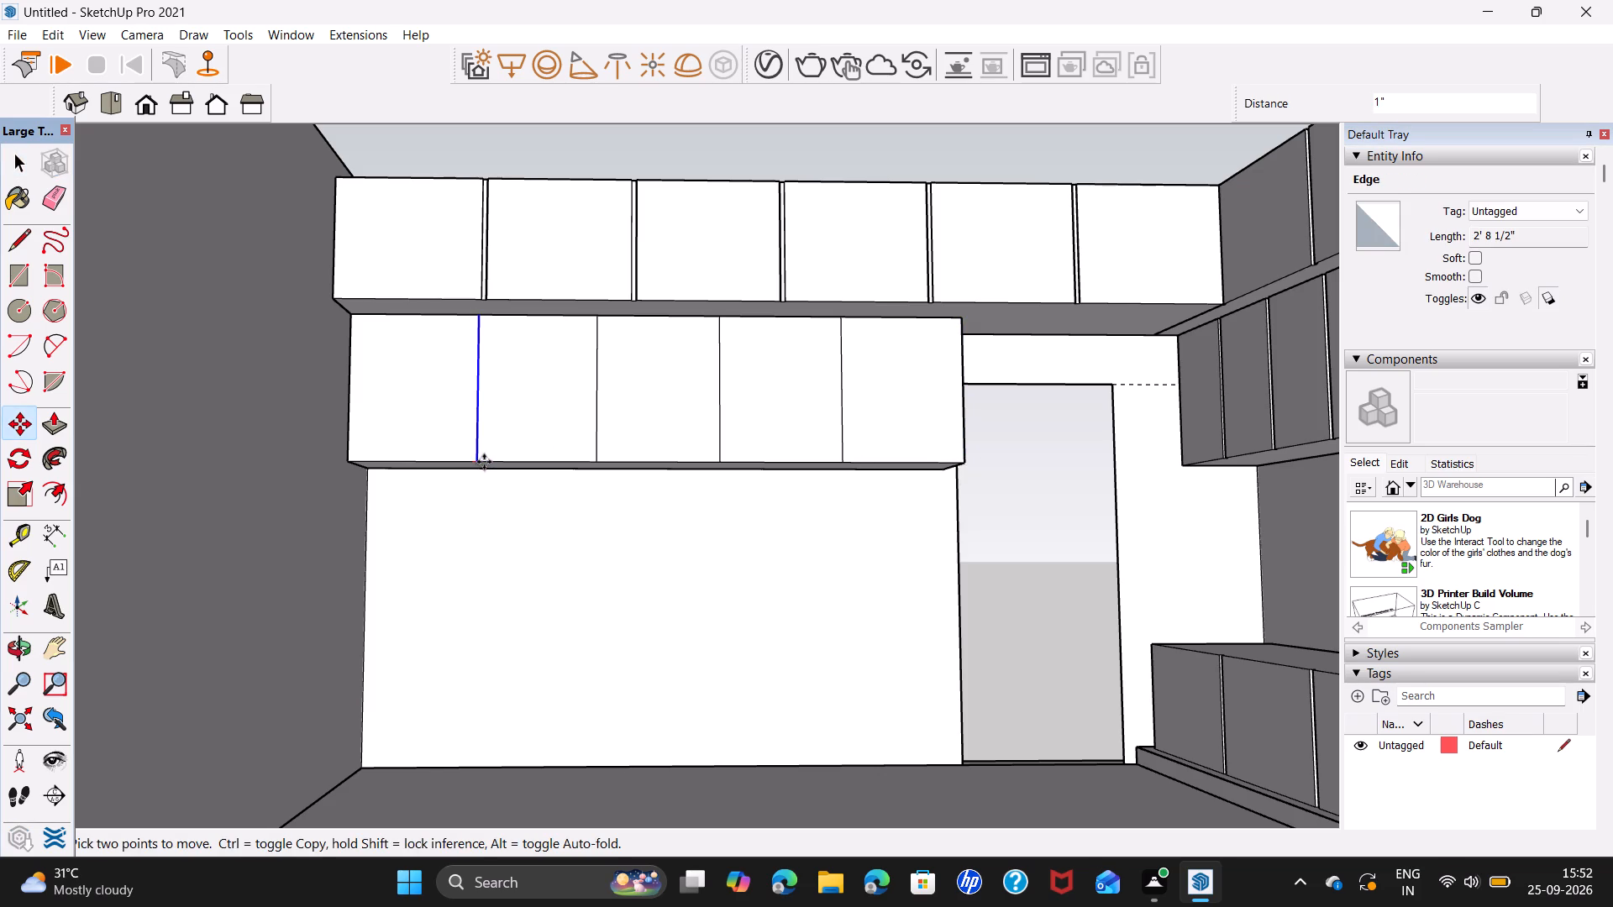
pyautogui.scroll(6, 484, 462)
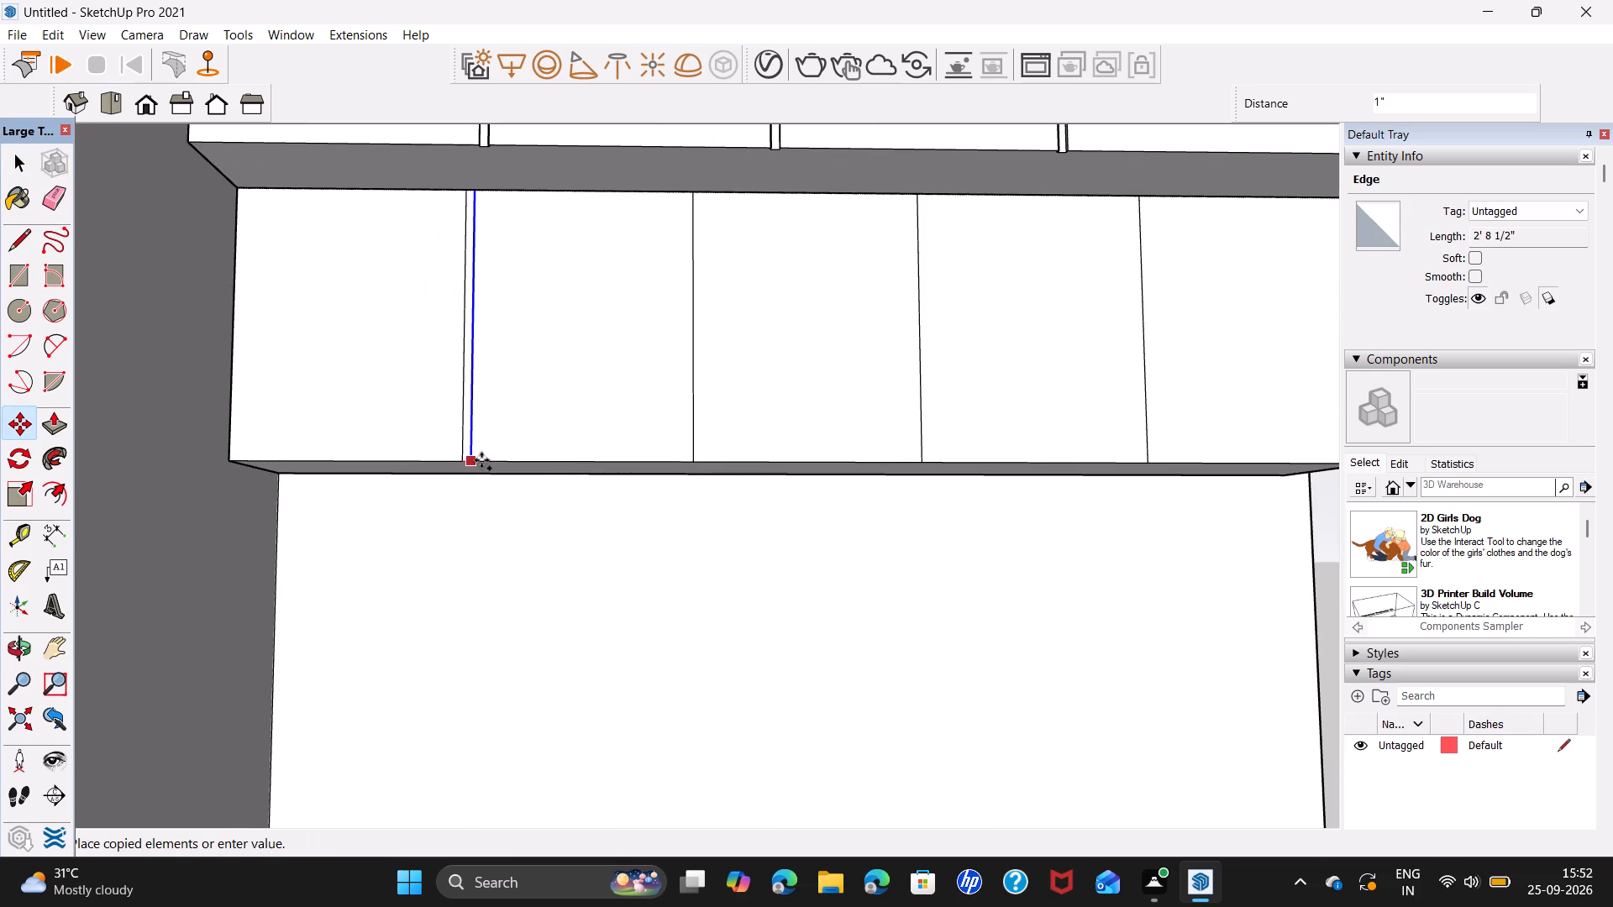
pyautogui.write('0,')
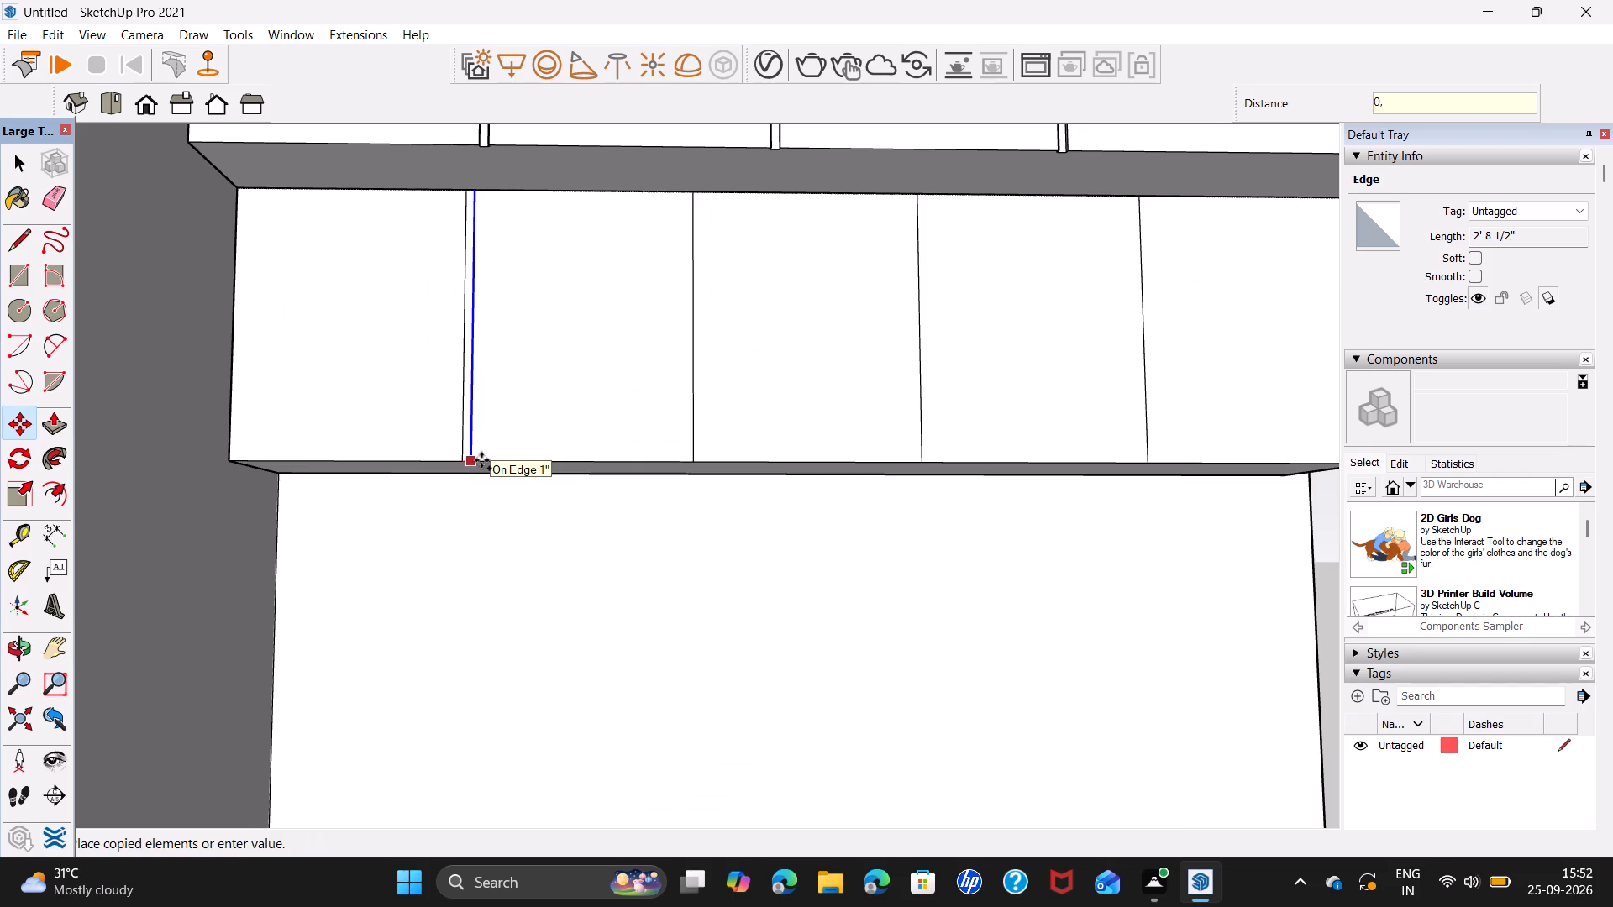
pyautogui.write('25')
pyautogui.press('Return')
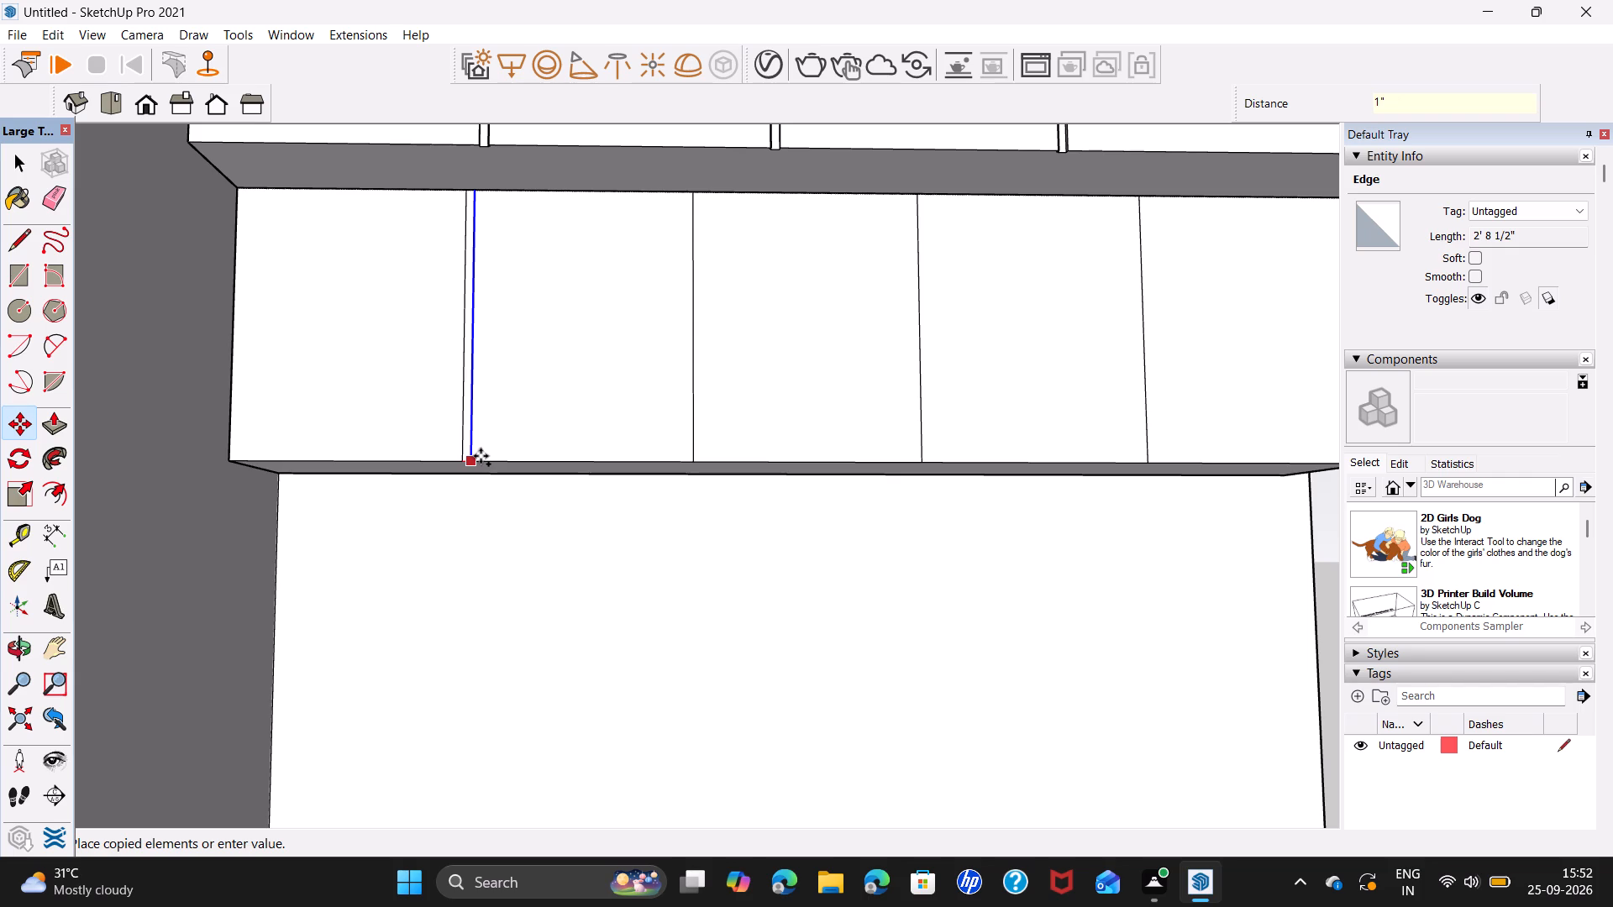
pyautogui.press('0')
pyautogui.press('.')
pyautogui.press('2')
pyautogui.press('Return')
# Copy the offset line 0.5" back past the first division line and delete the original division line between them.
pyautogui.scroll(8, 466, 454)
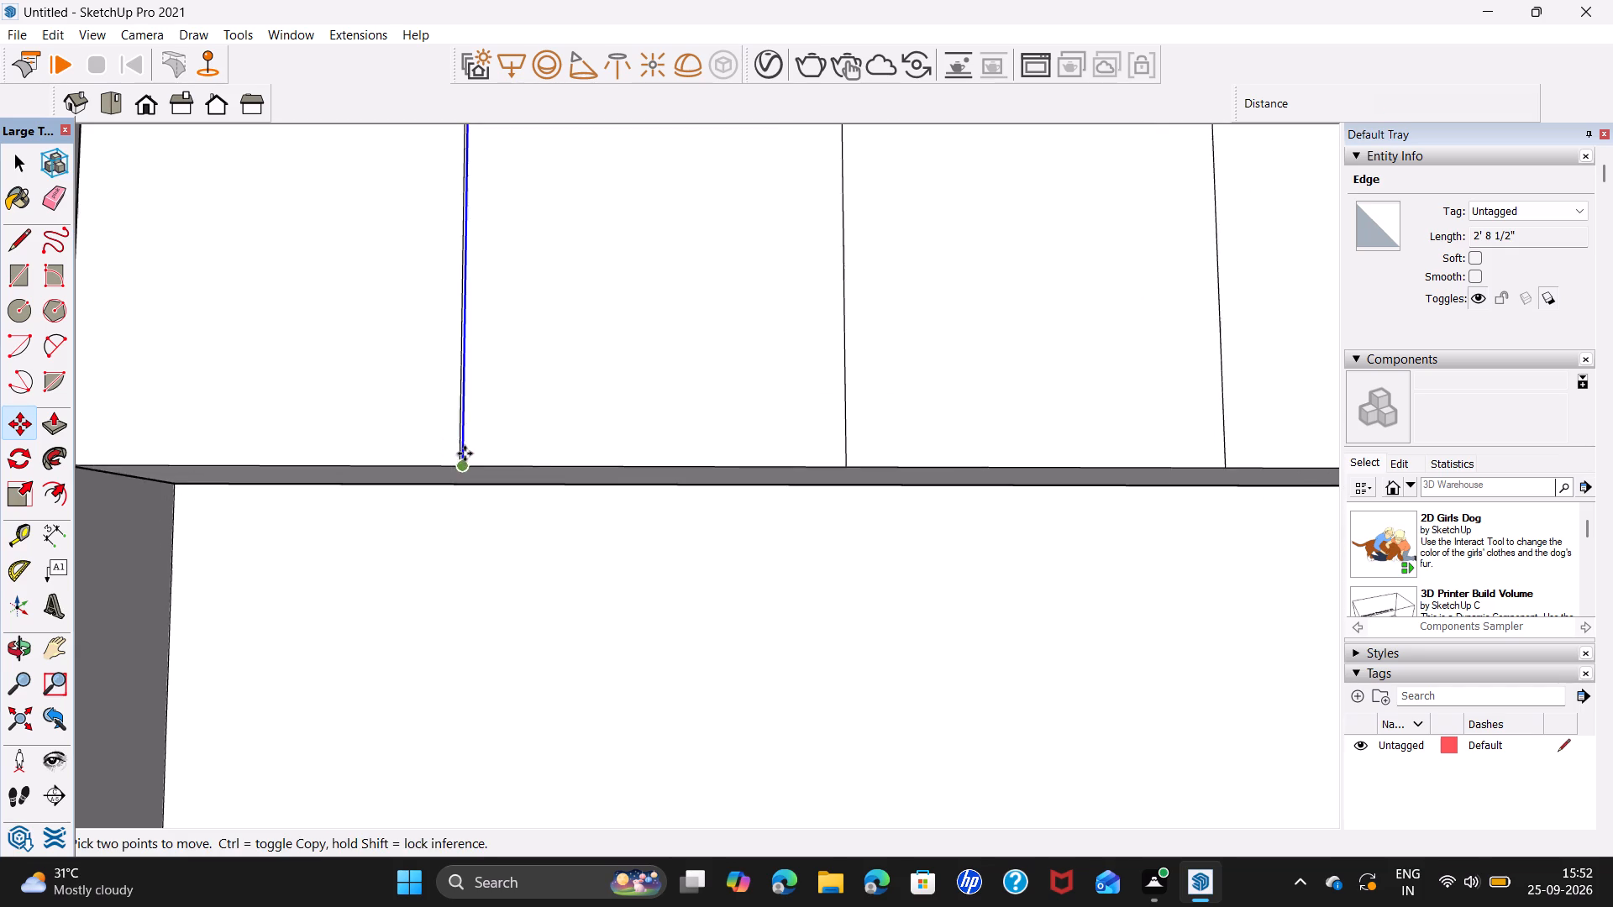
pyautogui.scroll(14, 465, 453)
pyautogui.click(462, 529)
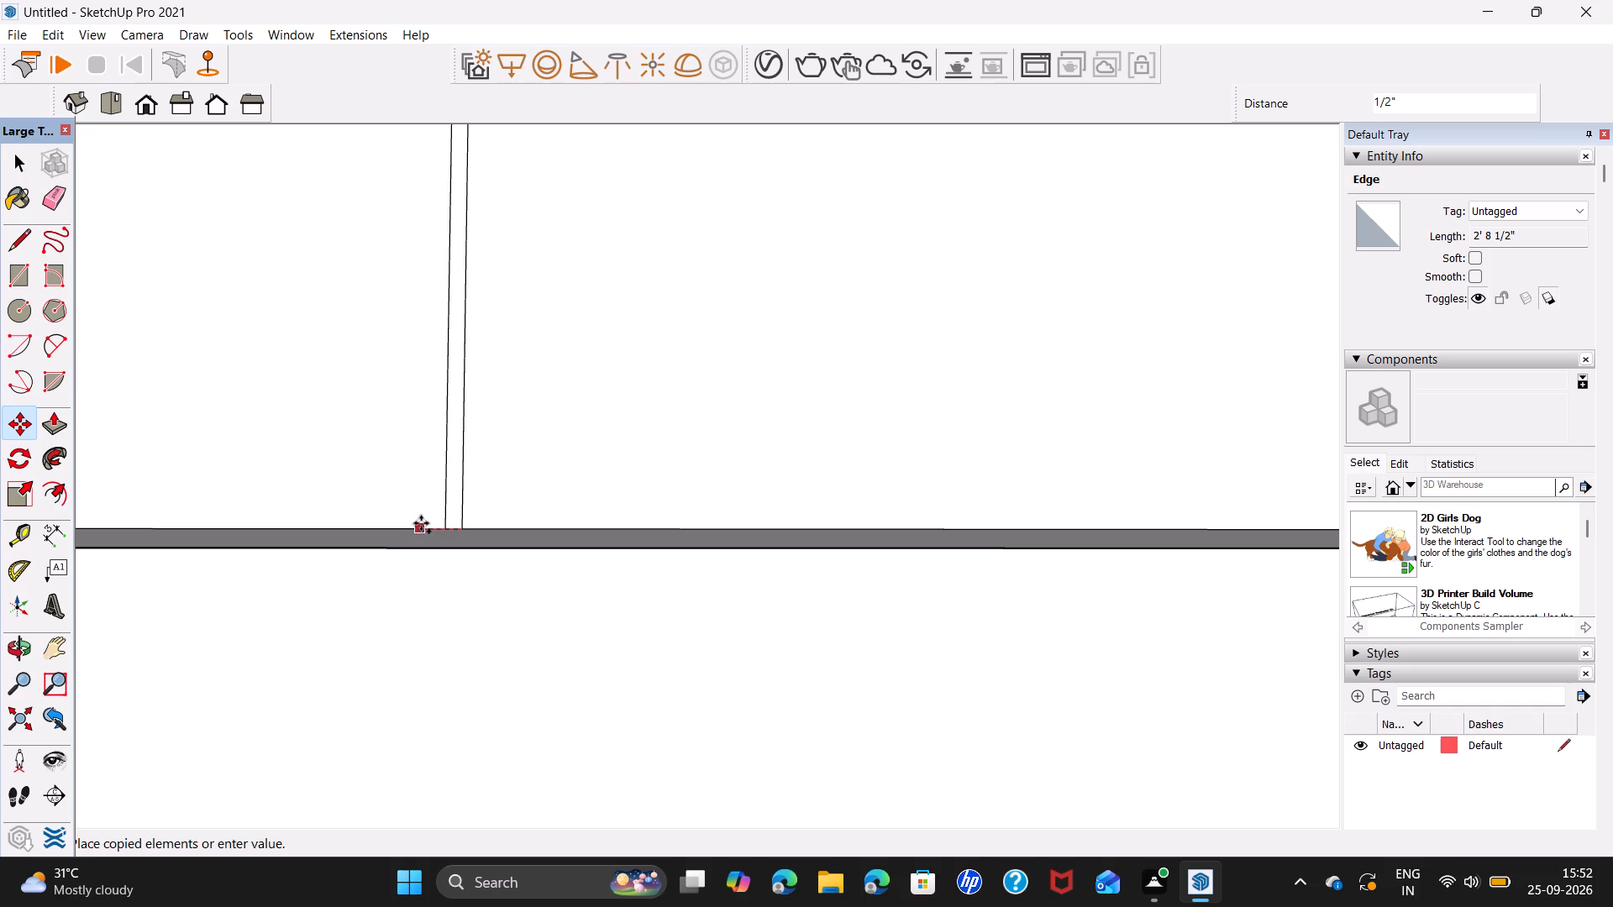
pyautogui.press('0')
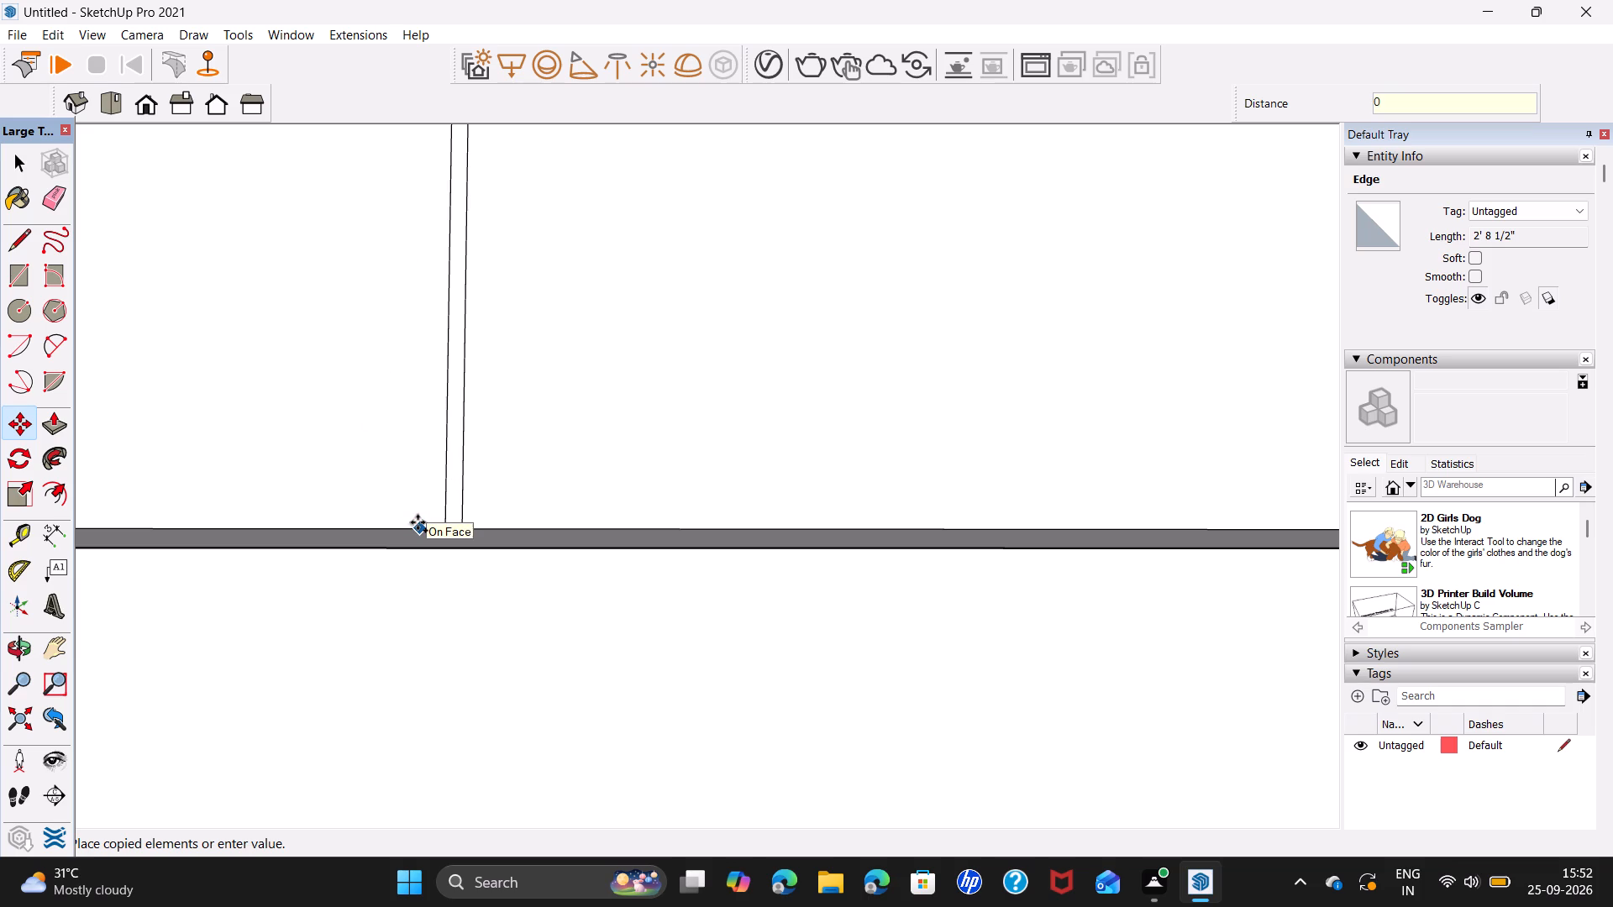
pyautogui.press('.')
pyautogui.write('5')
pyautogui.press('space')
pyautogui.press('Return')
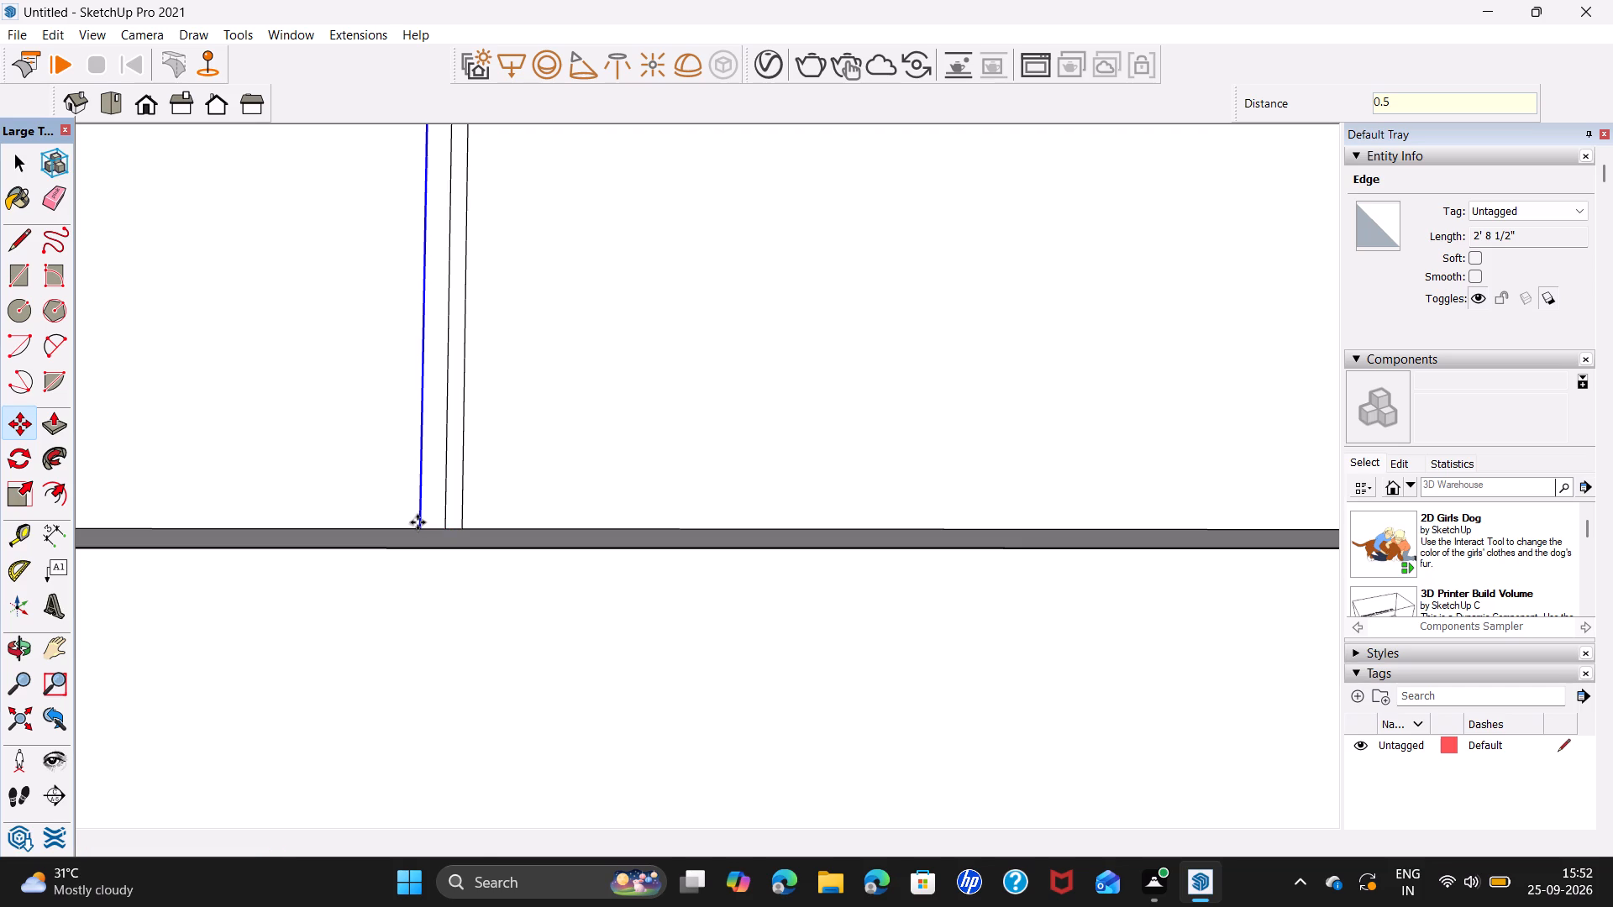
pyautogui.press('space')
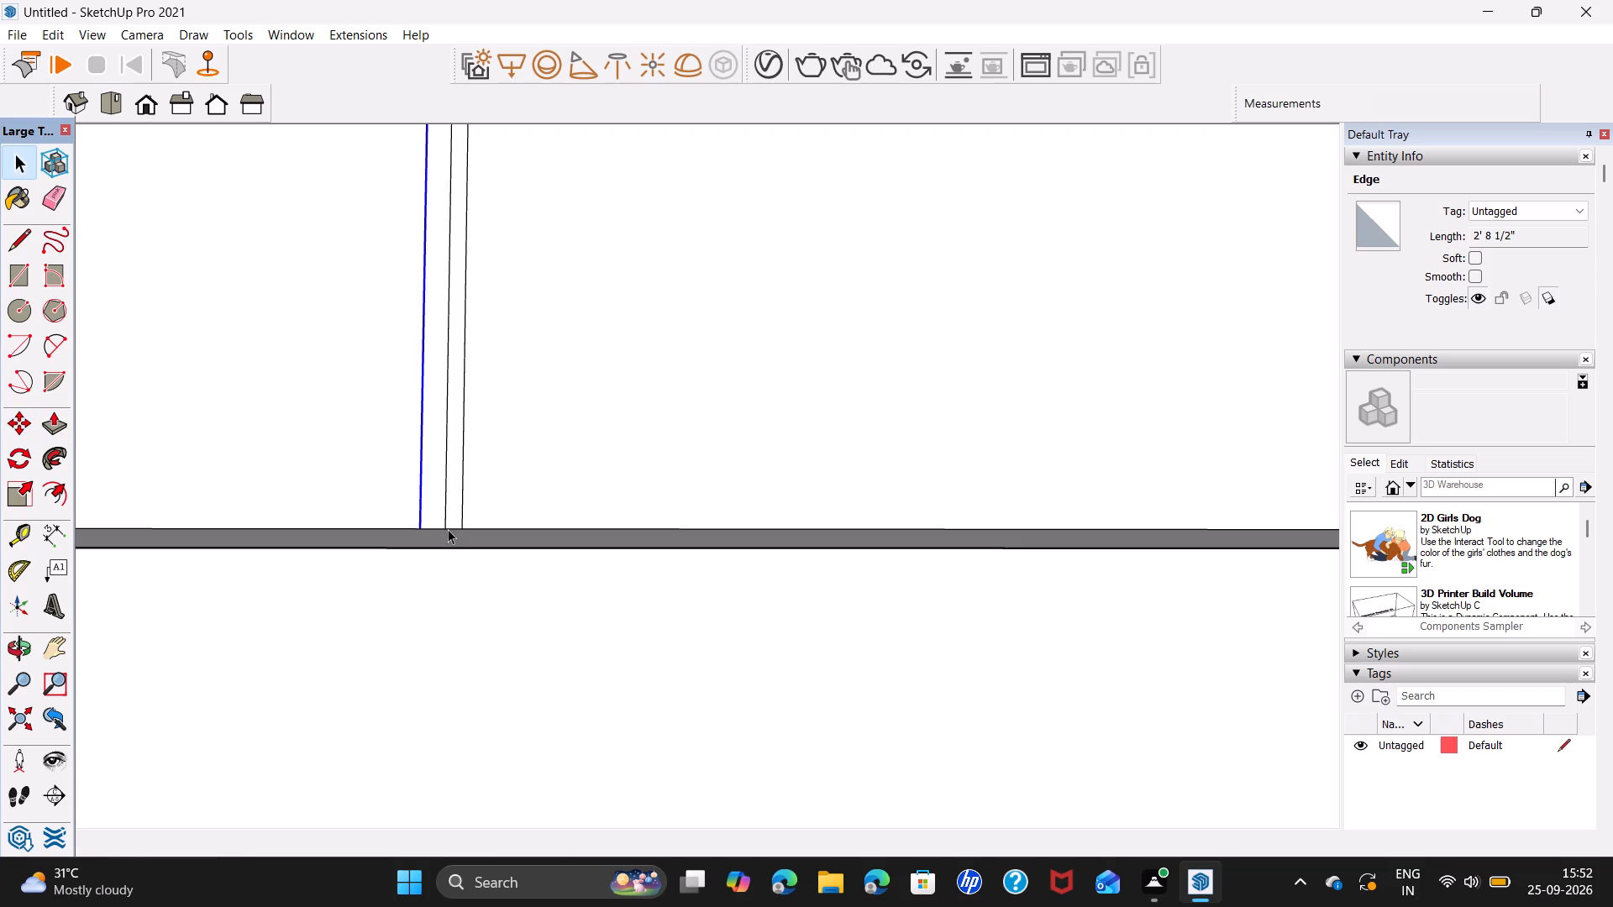
pyautogui.click(448, 526)
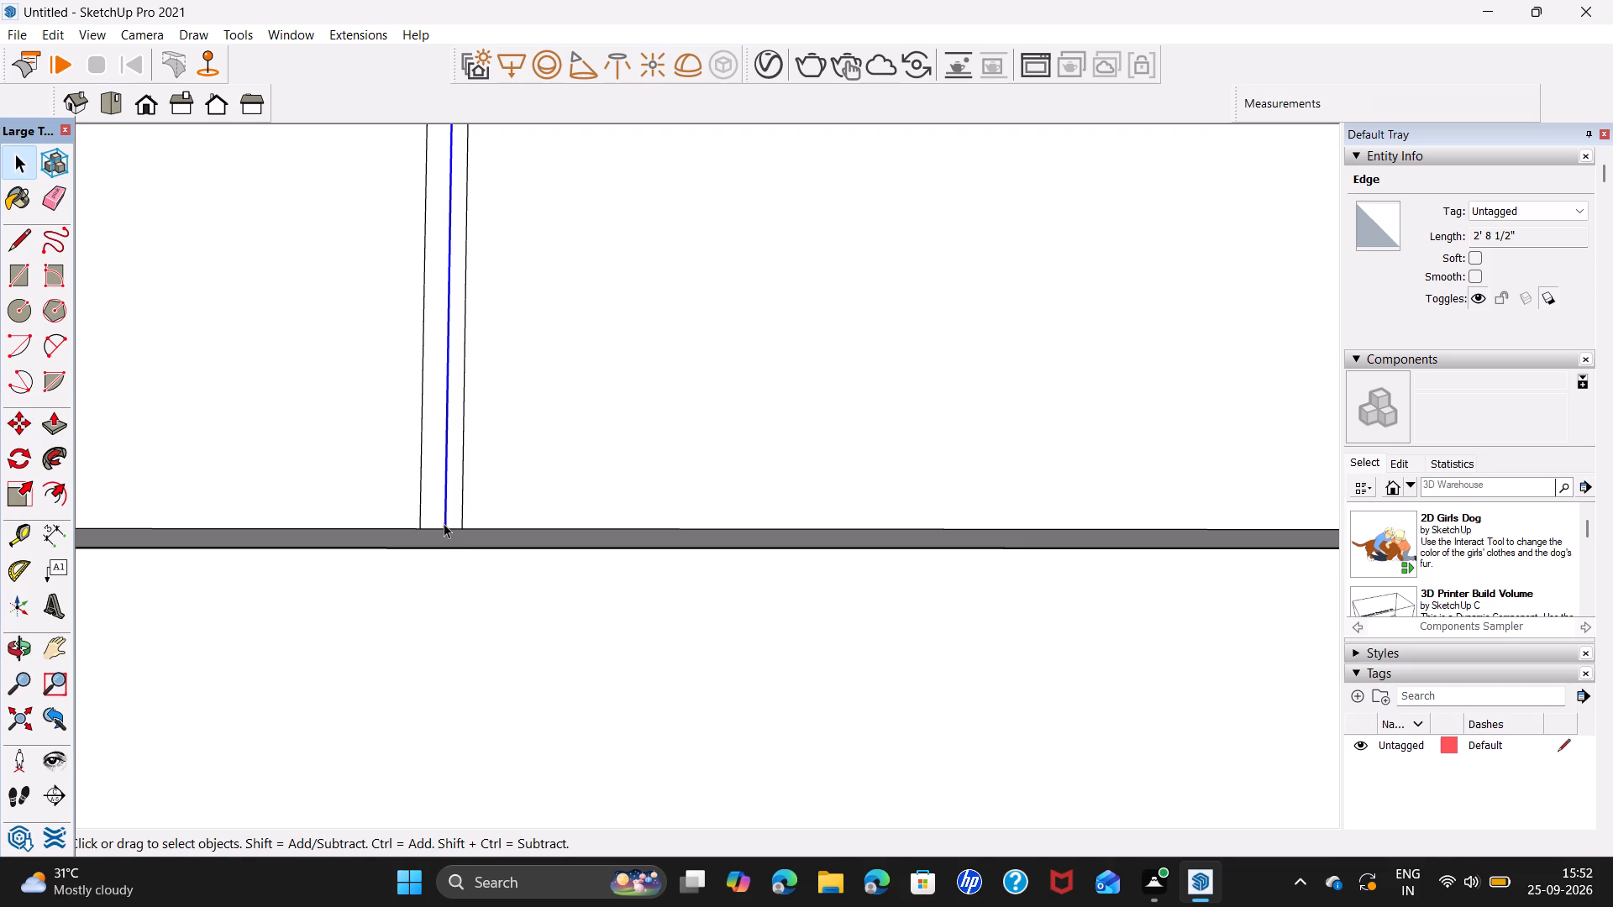
pyautogui.press('Delete')
# Copy the narrow strip face to the fourth division line near the doorway, spacing the copies as 3 equal divisions.
pyautogui.click(439, 503)
pyautogui.press('m')
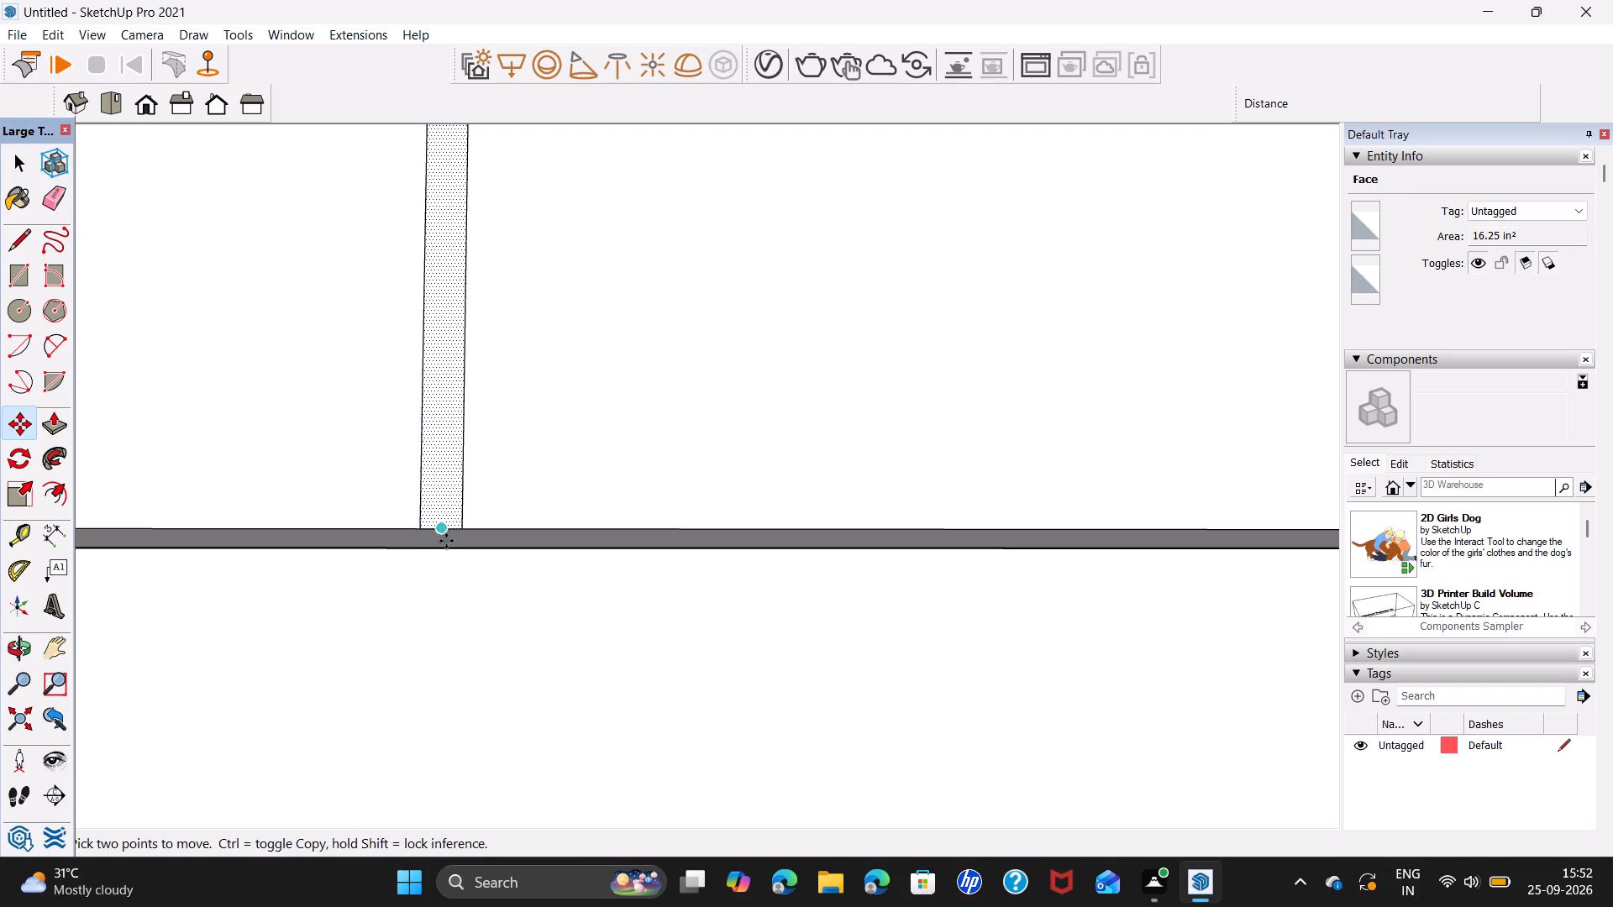
pyautogui.click(444, 528)
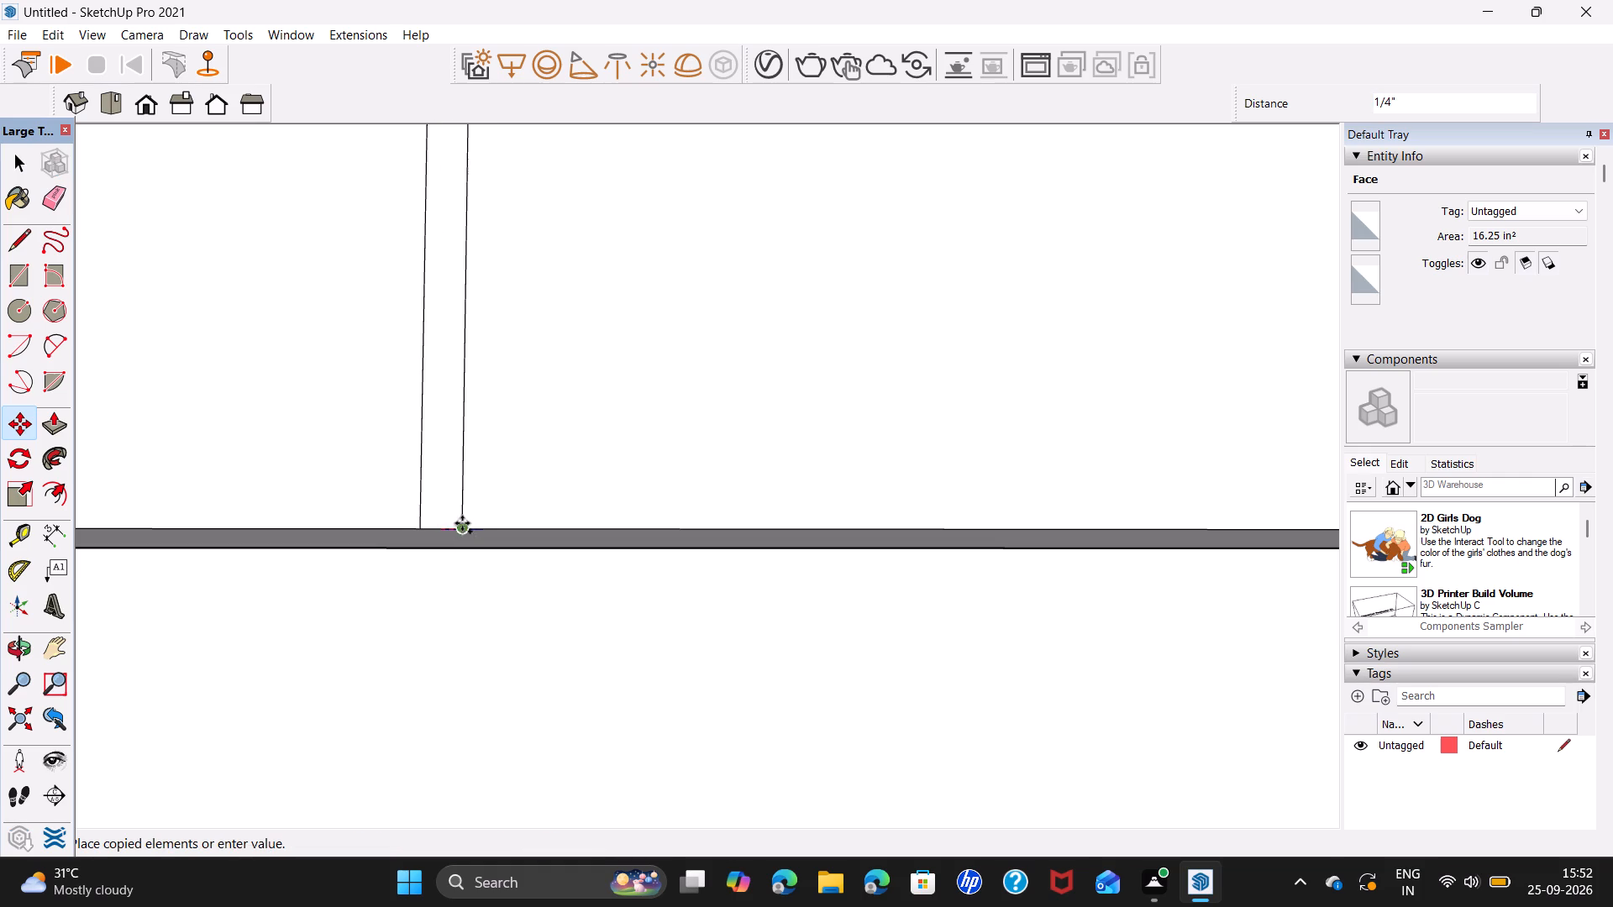
pyautogui.scroll(-14, 749, 488)
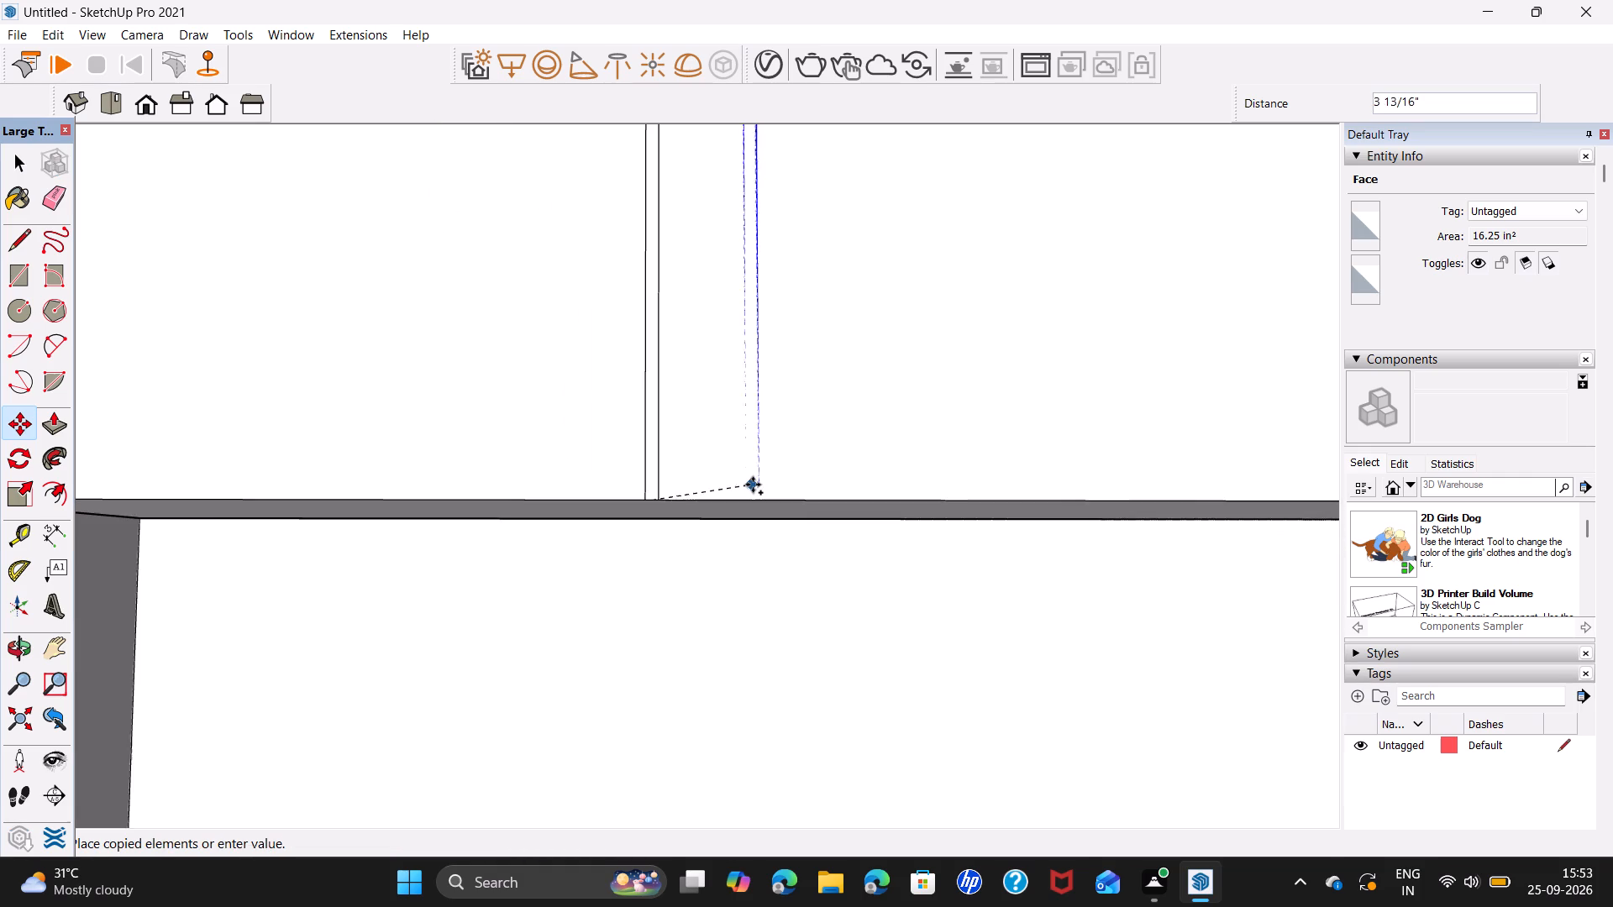
pyautogui.scroll(-5, 753, 485)
pyautogui.scroll(-6, 868, 474)
pyautogui.keyDown('shift'); pyautogui.moveTo(871, 481); pyautogui.dragTo(687, 521, button='middle'); pyautogui.keyUp('shift')
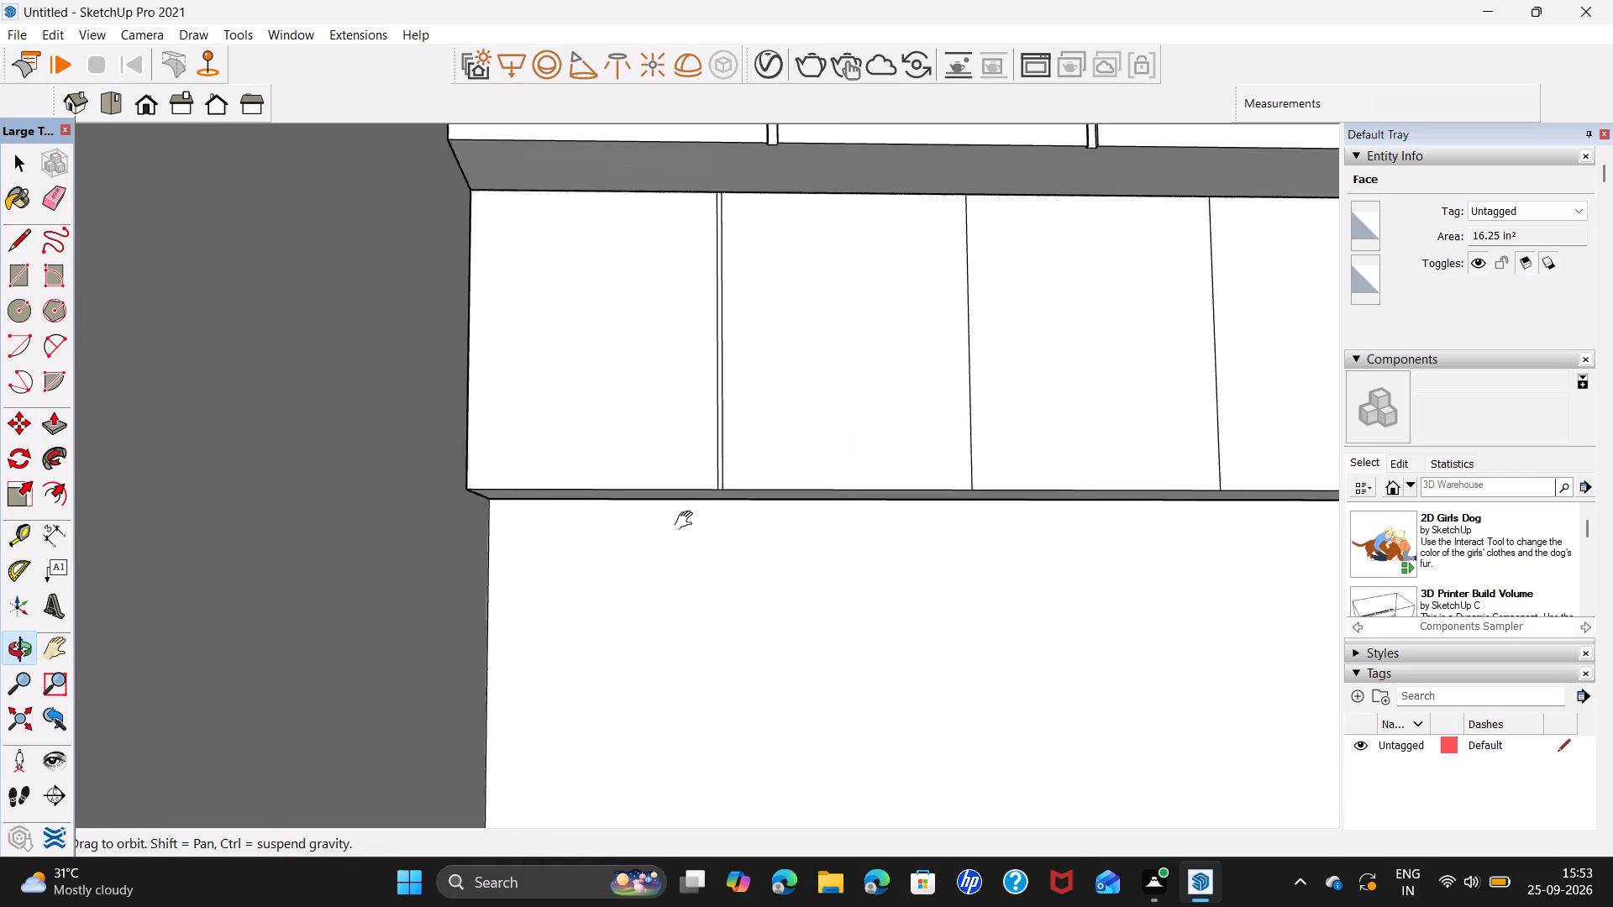
pyautogui.keyDown('shift'); pyautogui.moveTo(687, 521); pyautogui.dragTo(304, 553, button='middle'); pyautogui.keyUp('shift')
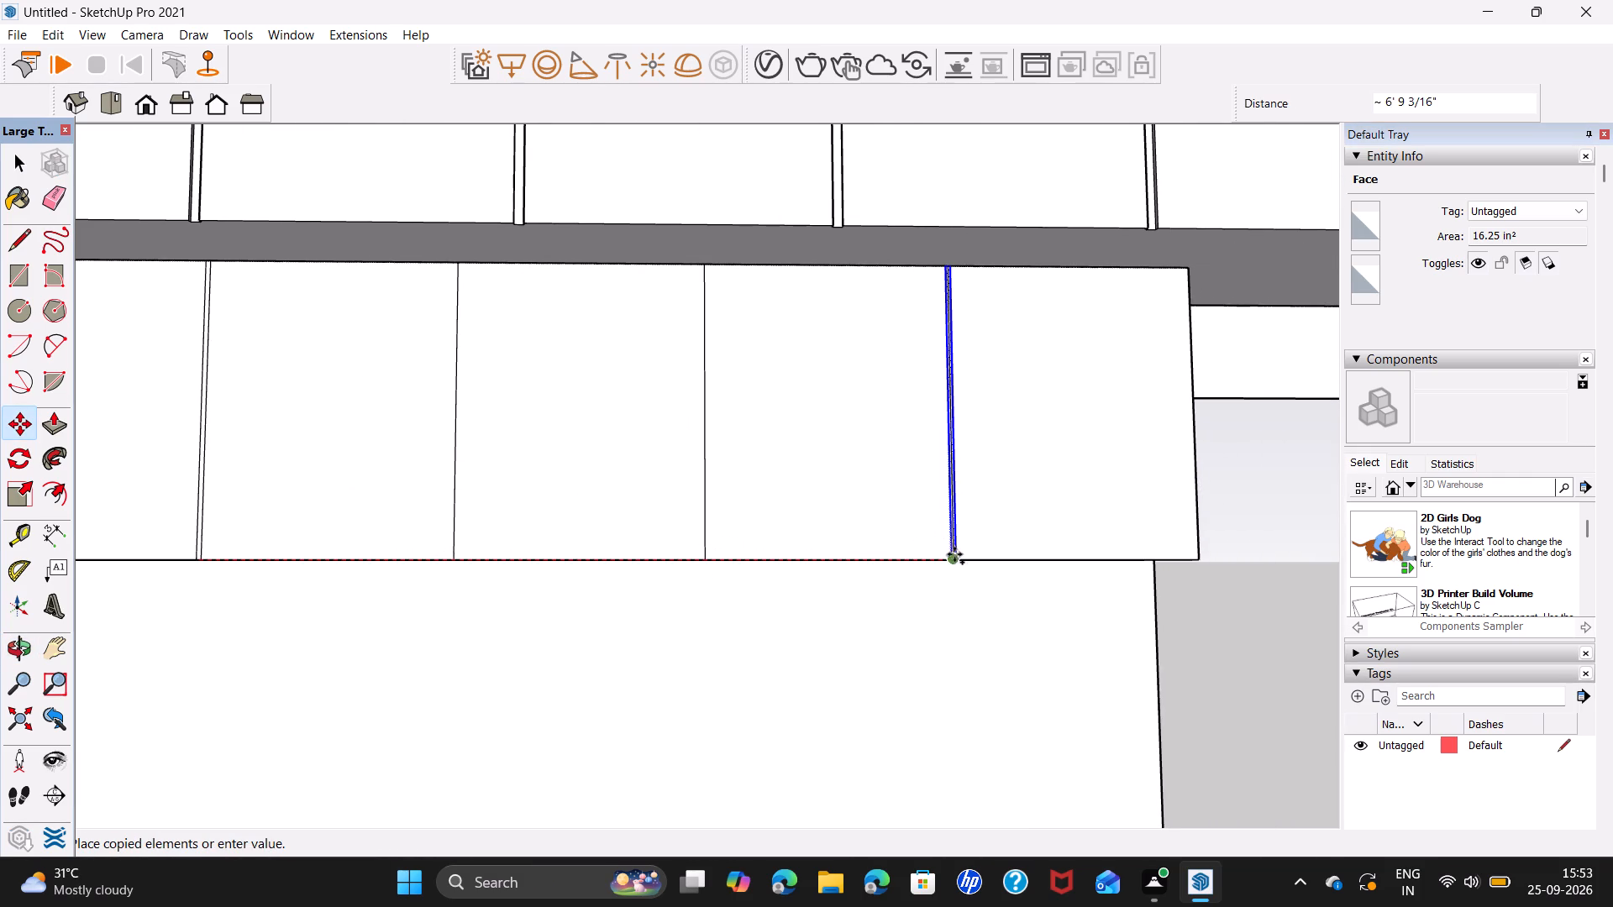
pyautogui.scroll(13, 954, 558)
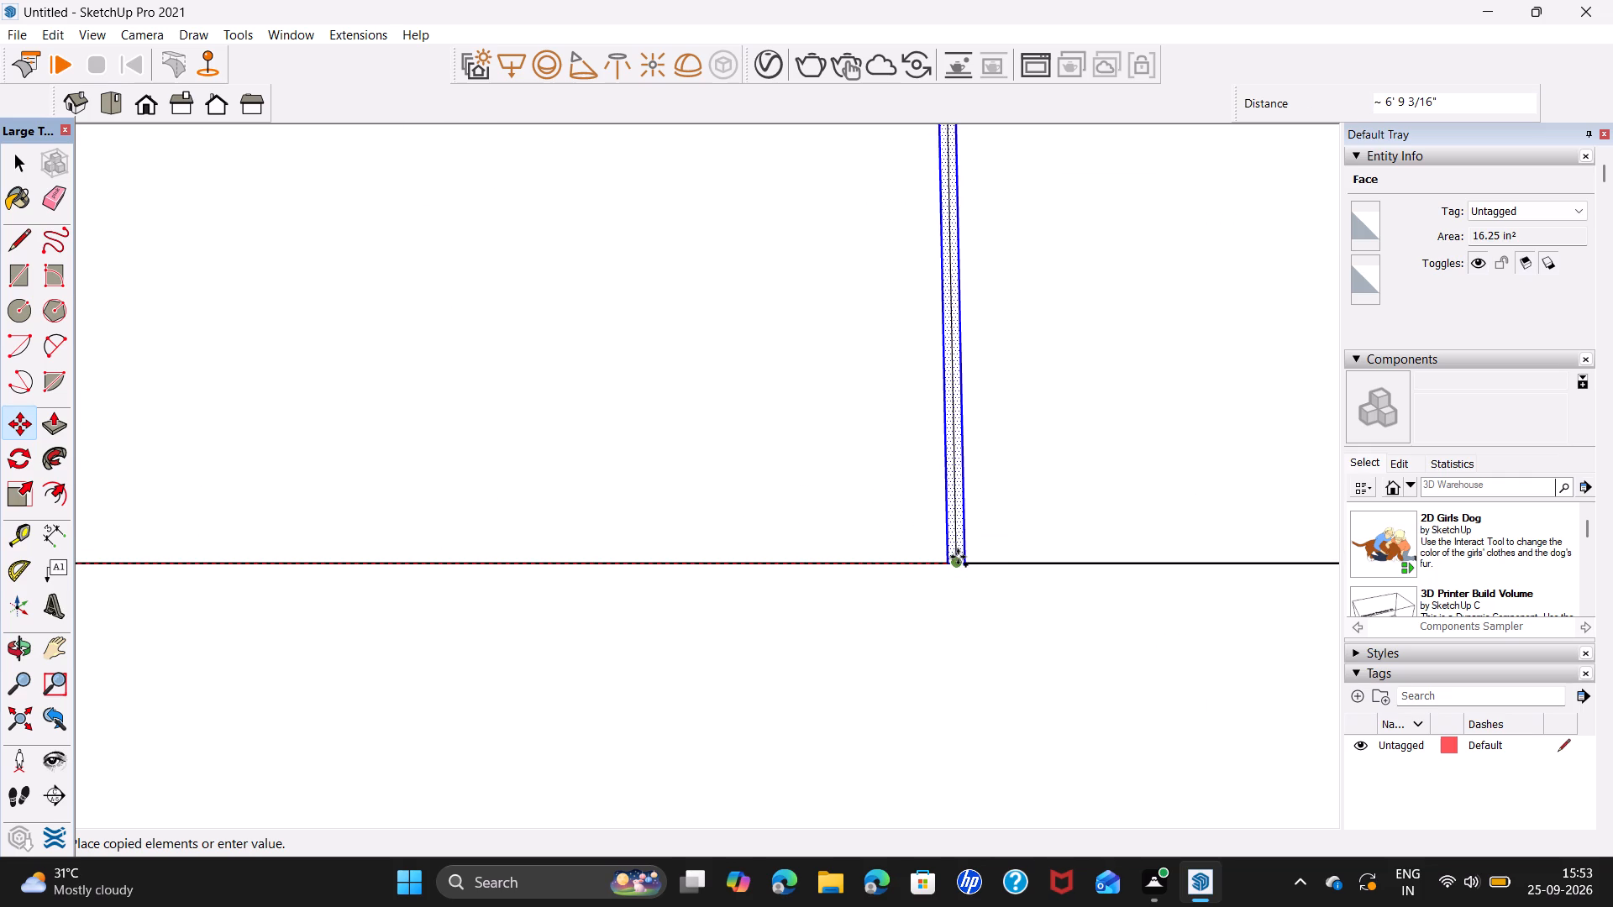
pyautogui.click(958, 557)
pyautogui.scroll(-13, 957, 563)
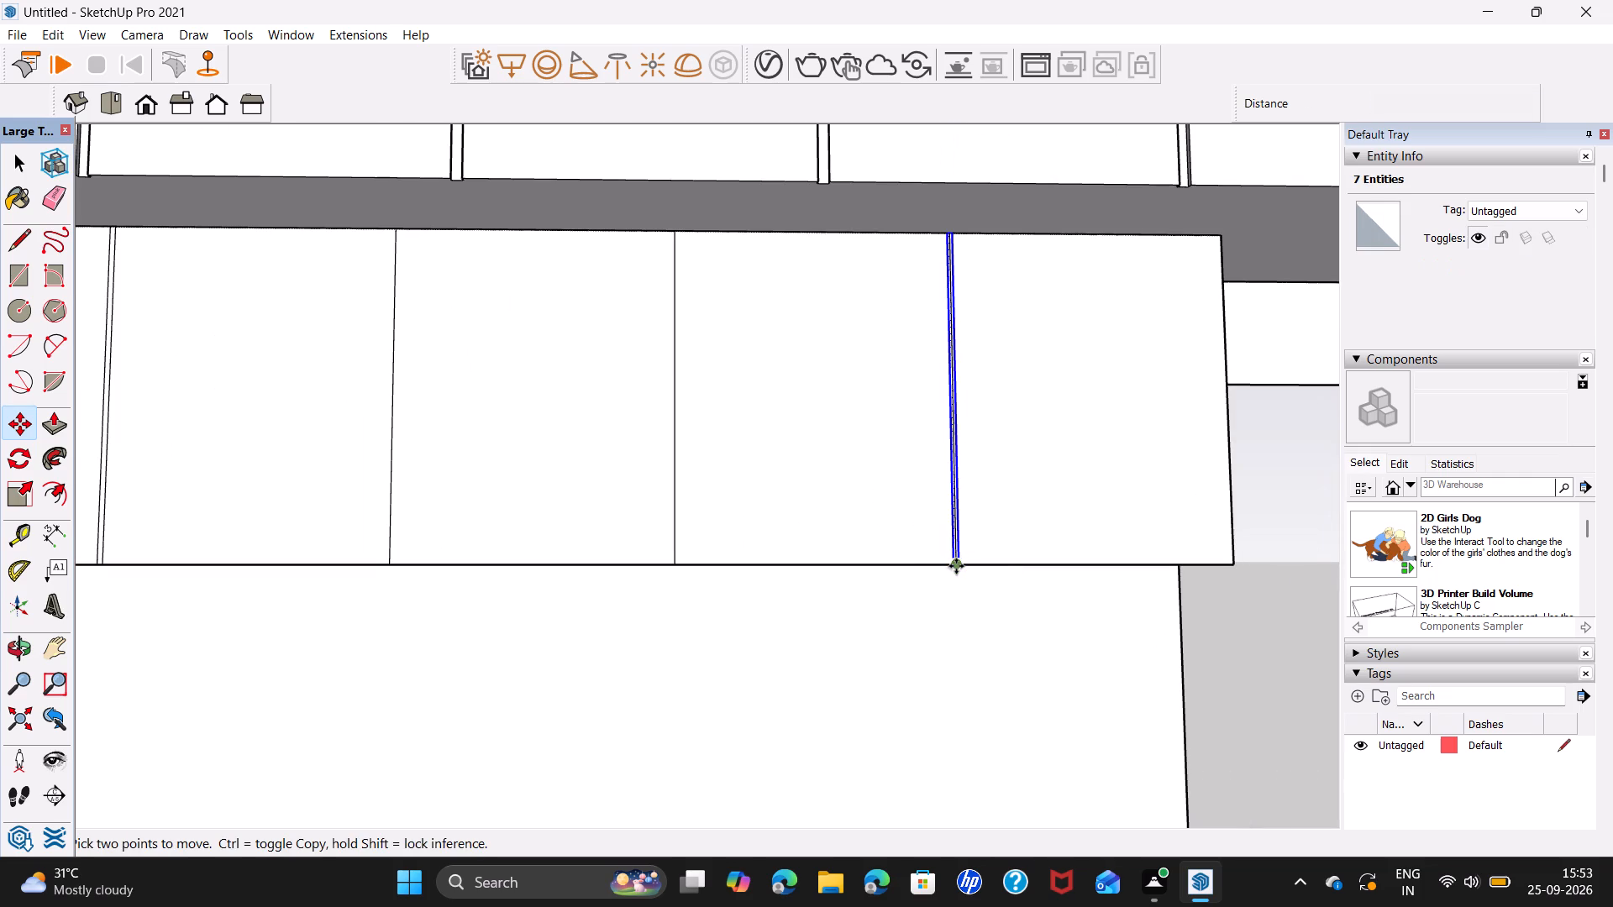
pyautogui.press('/')
pyautogui.press('3')
pyautogui.press('Return')
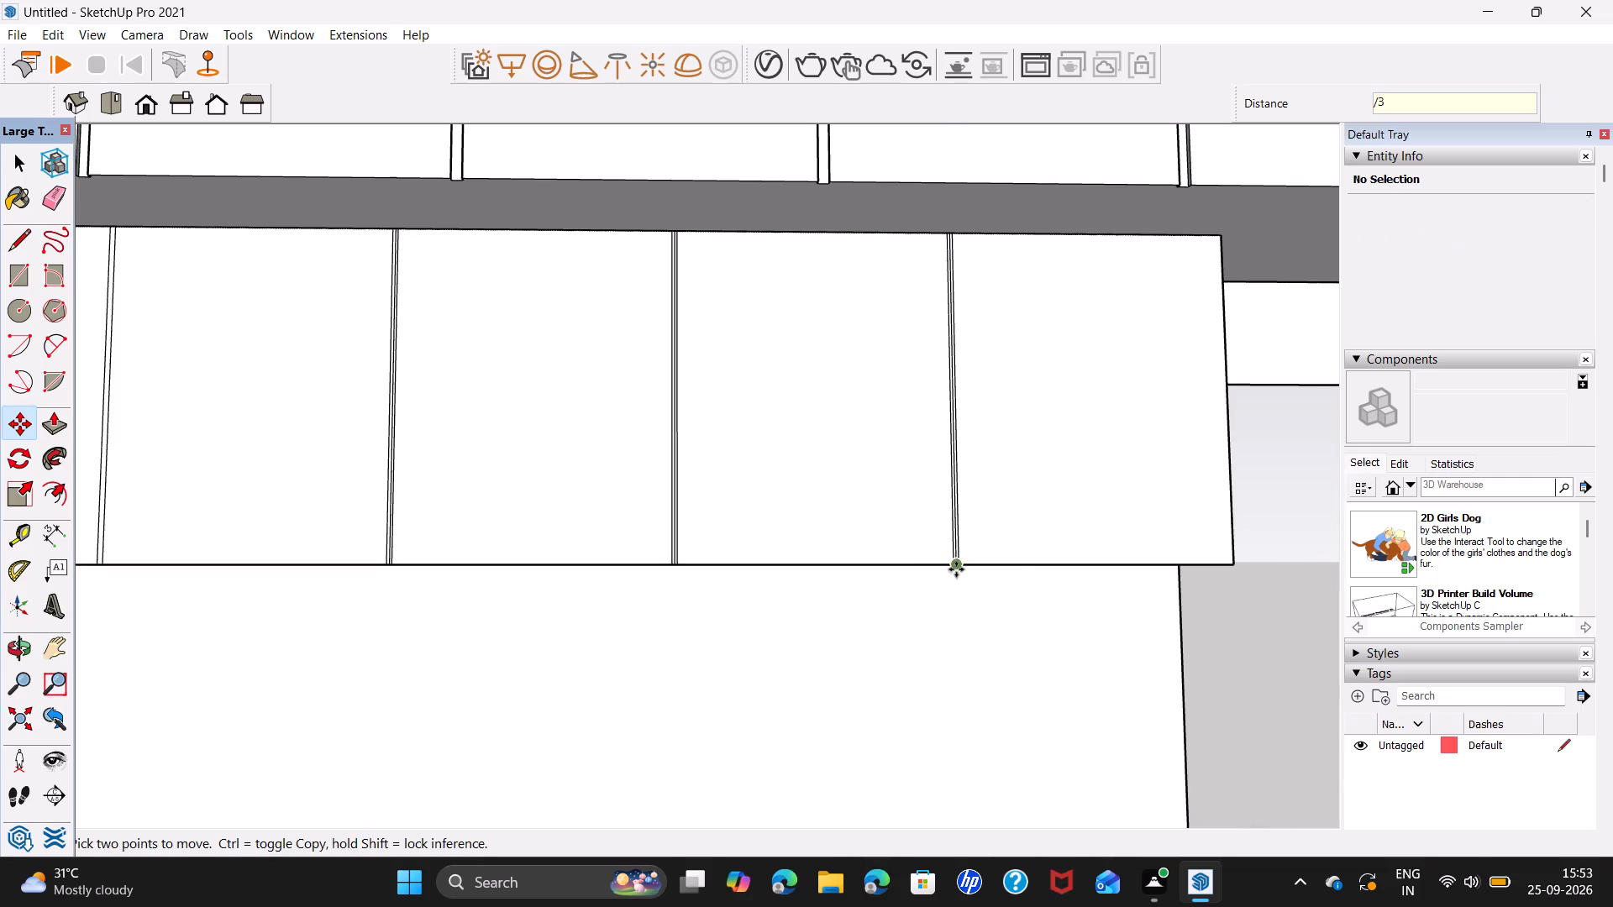
# Delete the leftover division line inside the strip nearest the doorway.
pyautogui.press('space')
pyautogui.scroll(4, 956, 561)
pyautogui.click(954, 553)
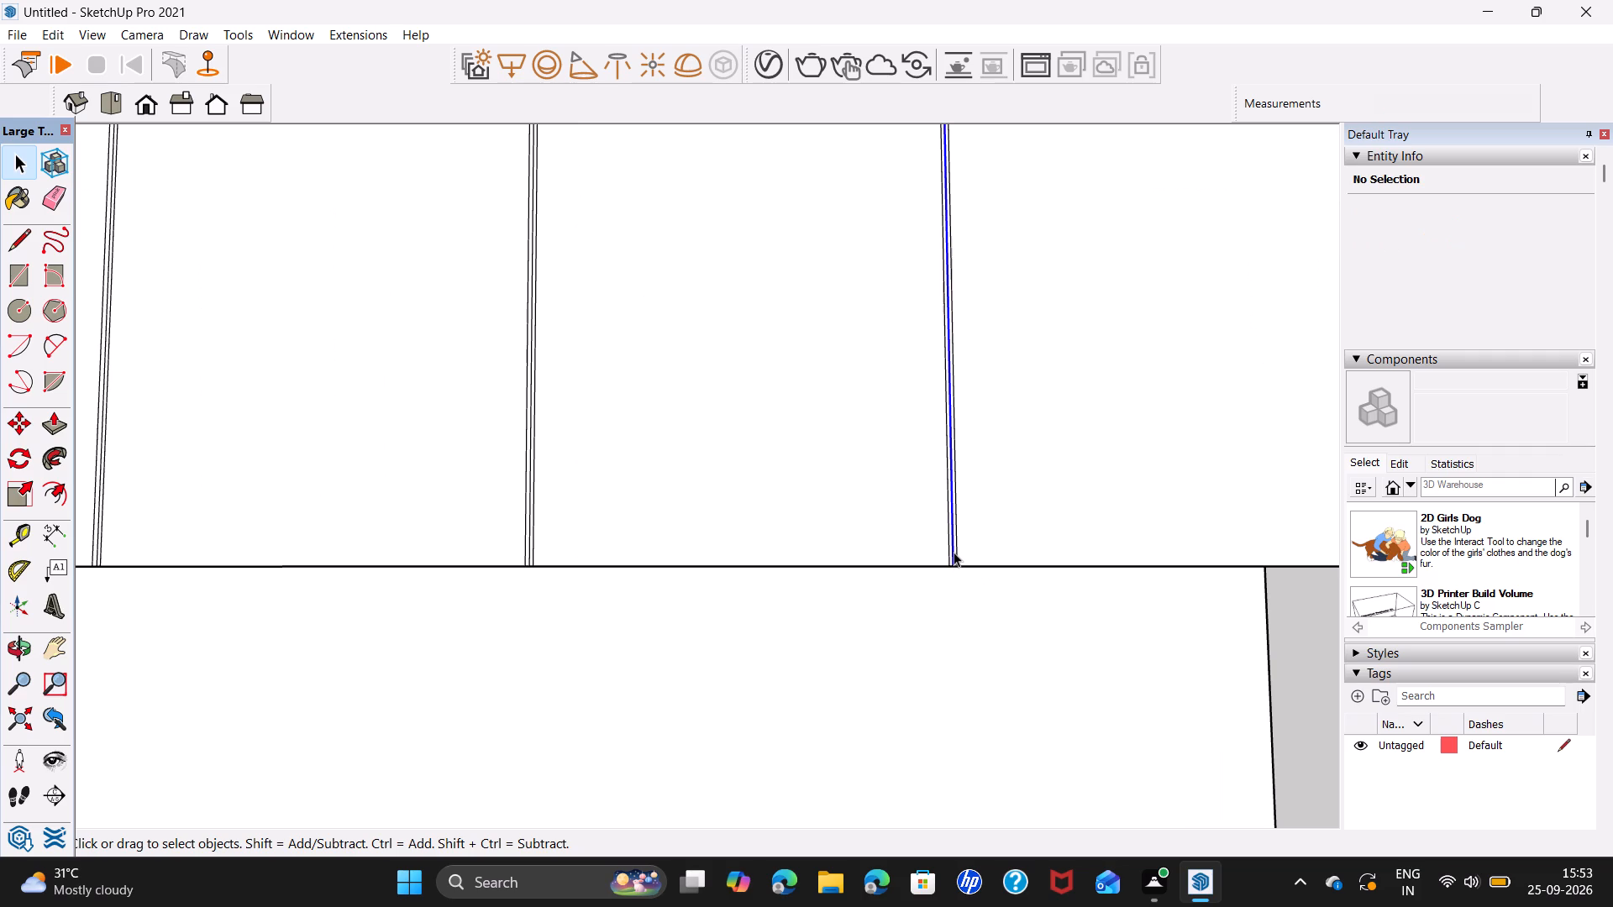
pyautogui.press('Delete')
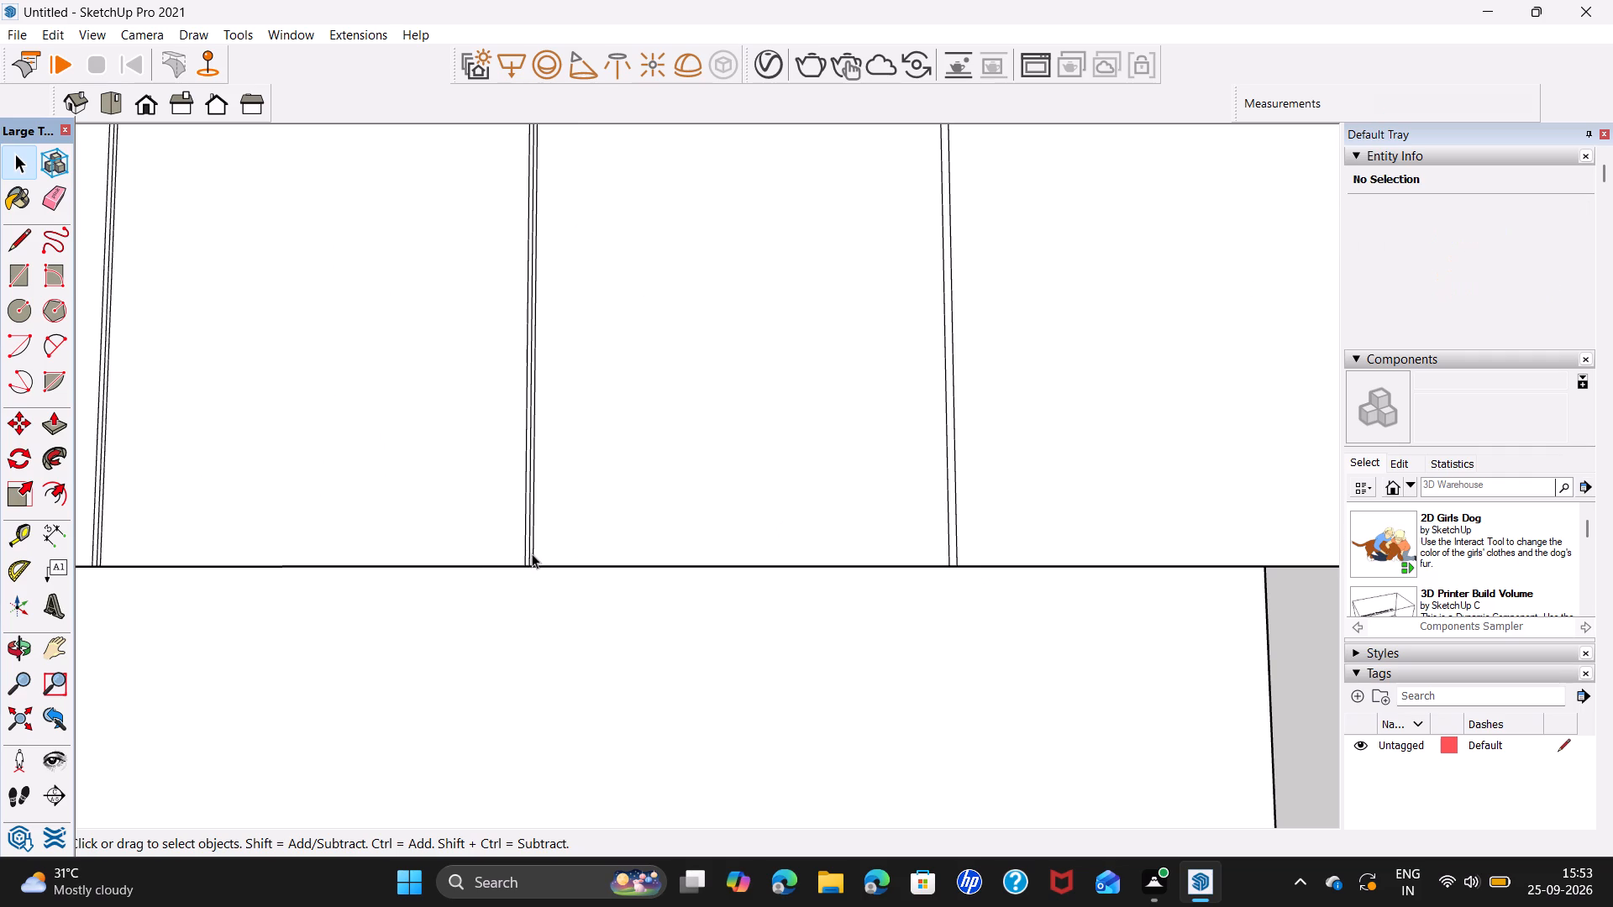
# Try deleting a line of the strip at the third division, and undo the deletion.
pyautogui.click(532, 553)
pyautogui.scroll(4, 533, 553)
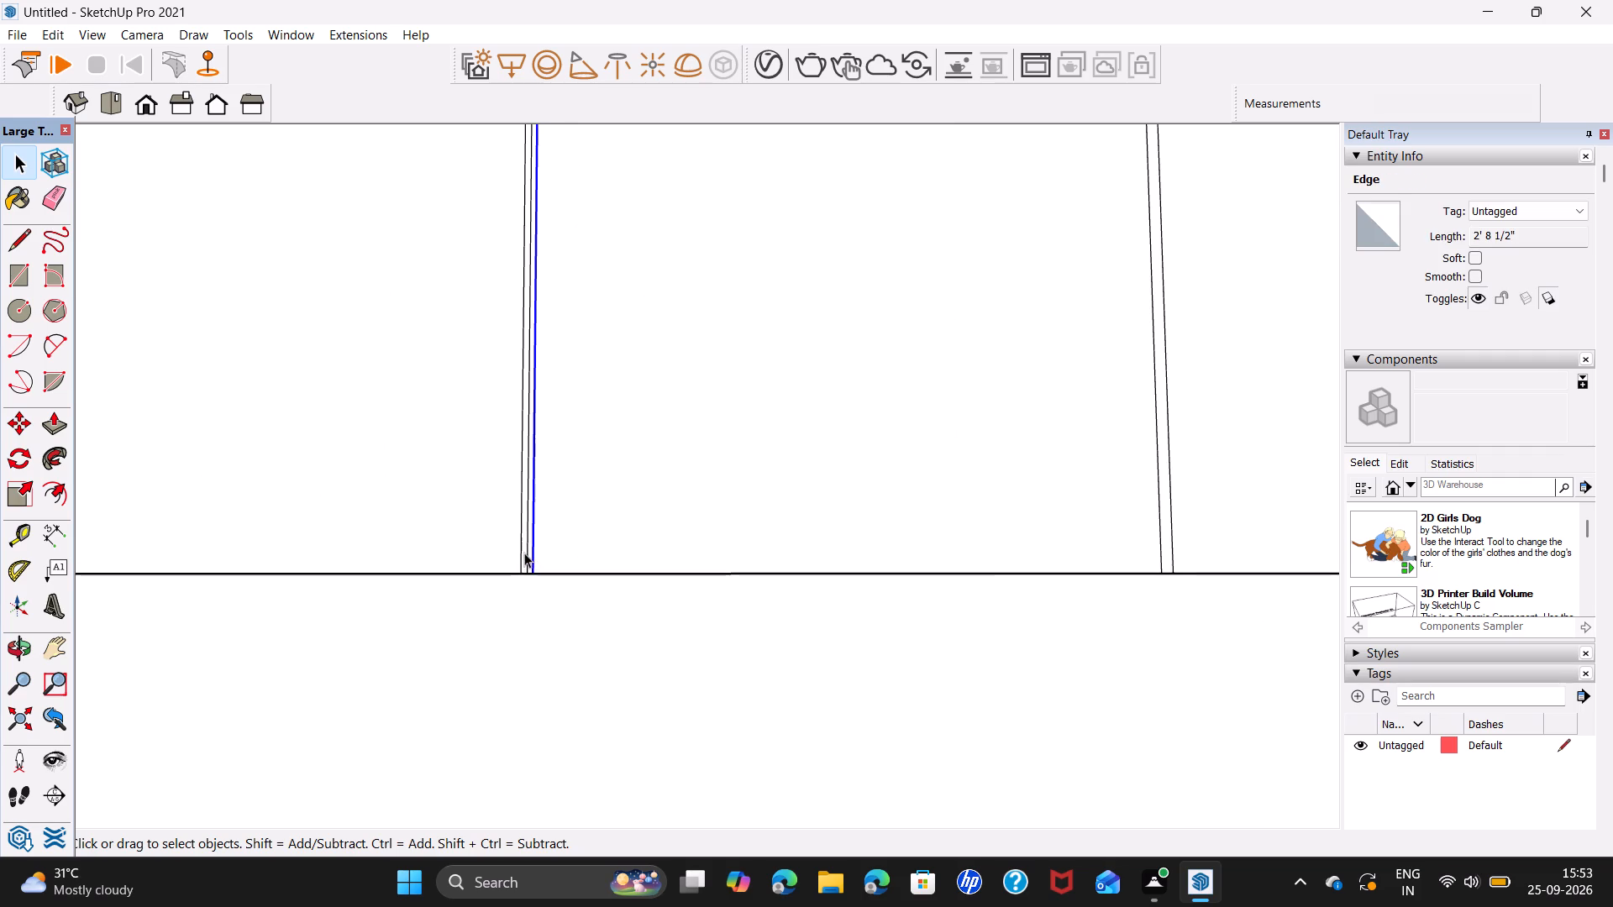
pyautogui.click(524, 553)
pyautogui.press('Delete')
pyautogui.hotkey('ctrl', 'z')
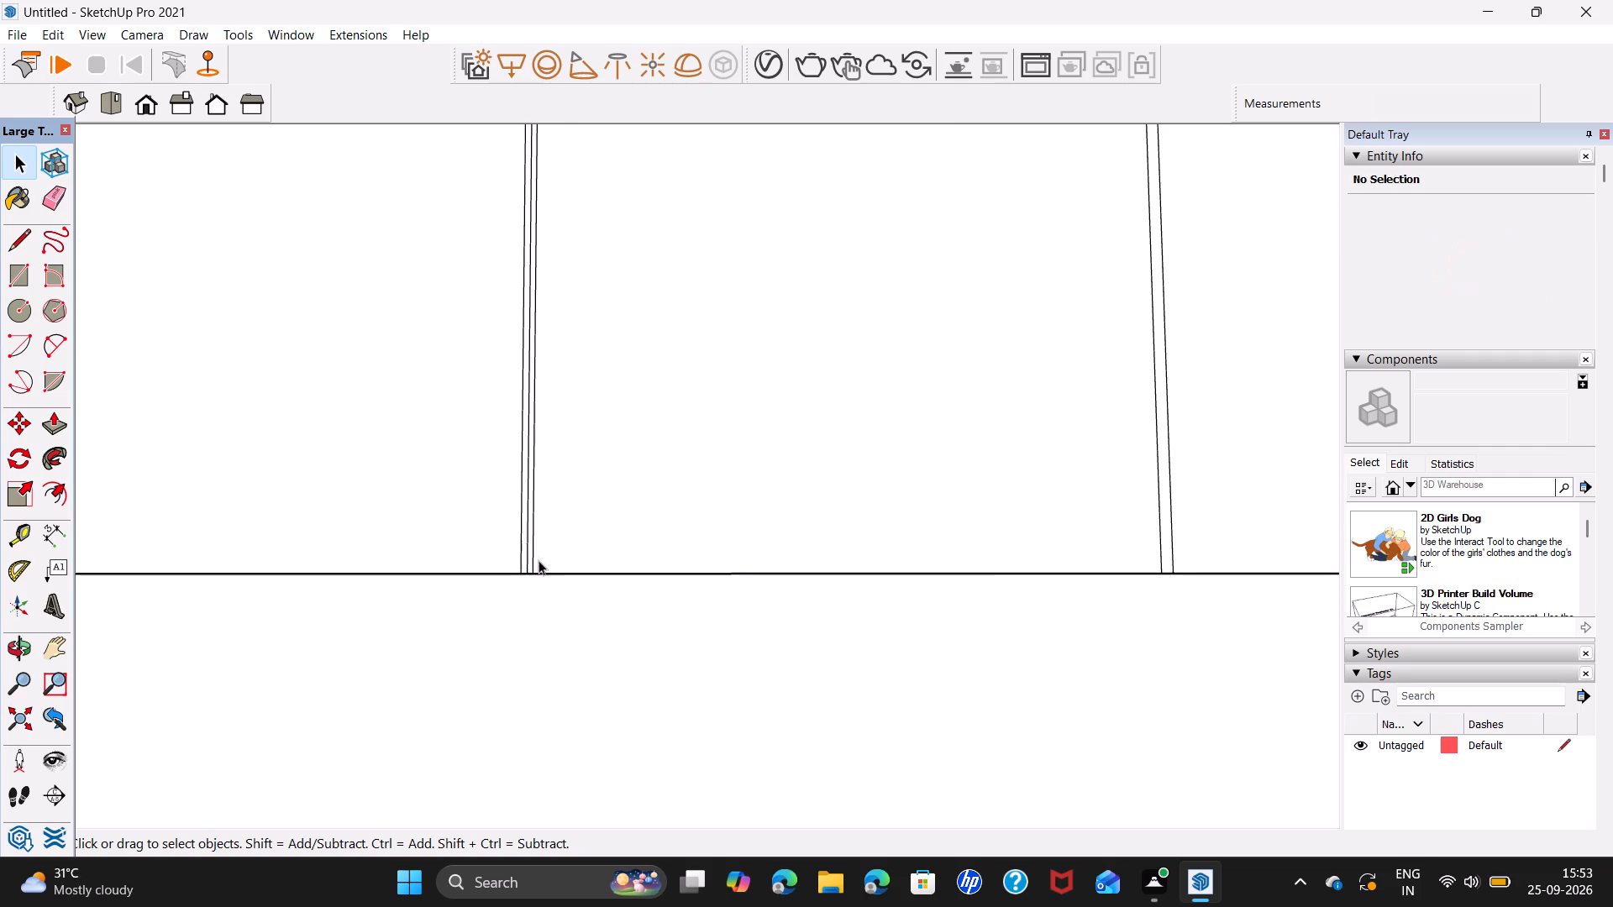
# Delete the leftover division line inside the strips at the third and second divisions of the lower cupboard front.
pyautogui.click(529, 549)
pyautogui.press('Delete')
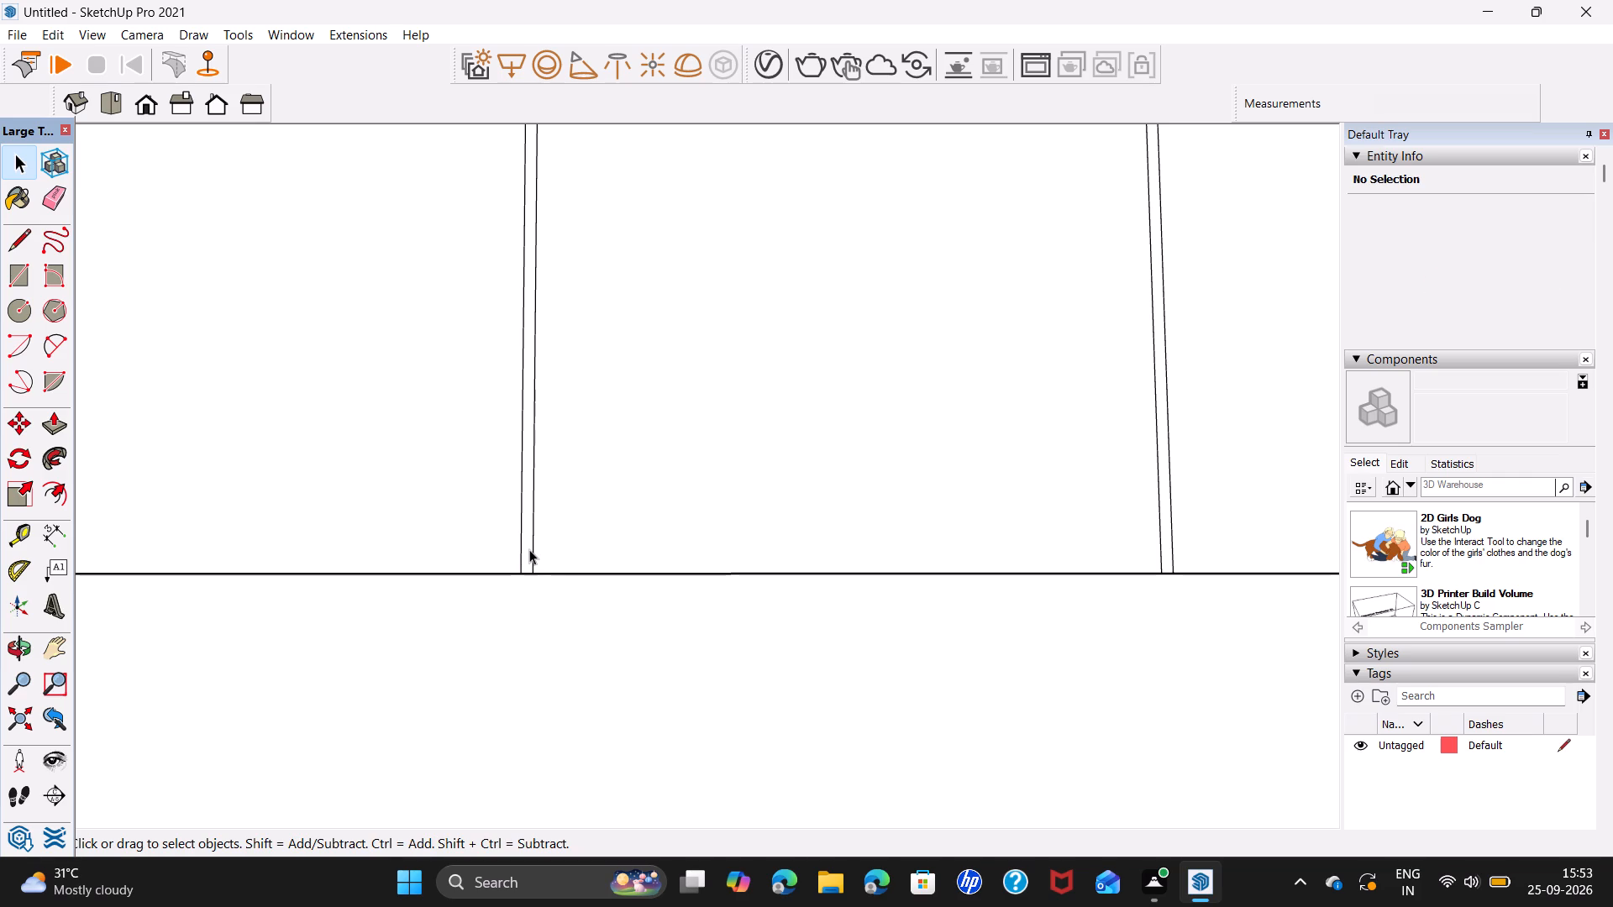
pyautogui.moveTo(529, 549); pyautogui.dragTo(981, 587, button='middle')
pyautogui.scroll(4, 374, 565)
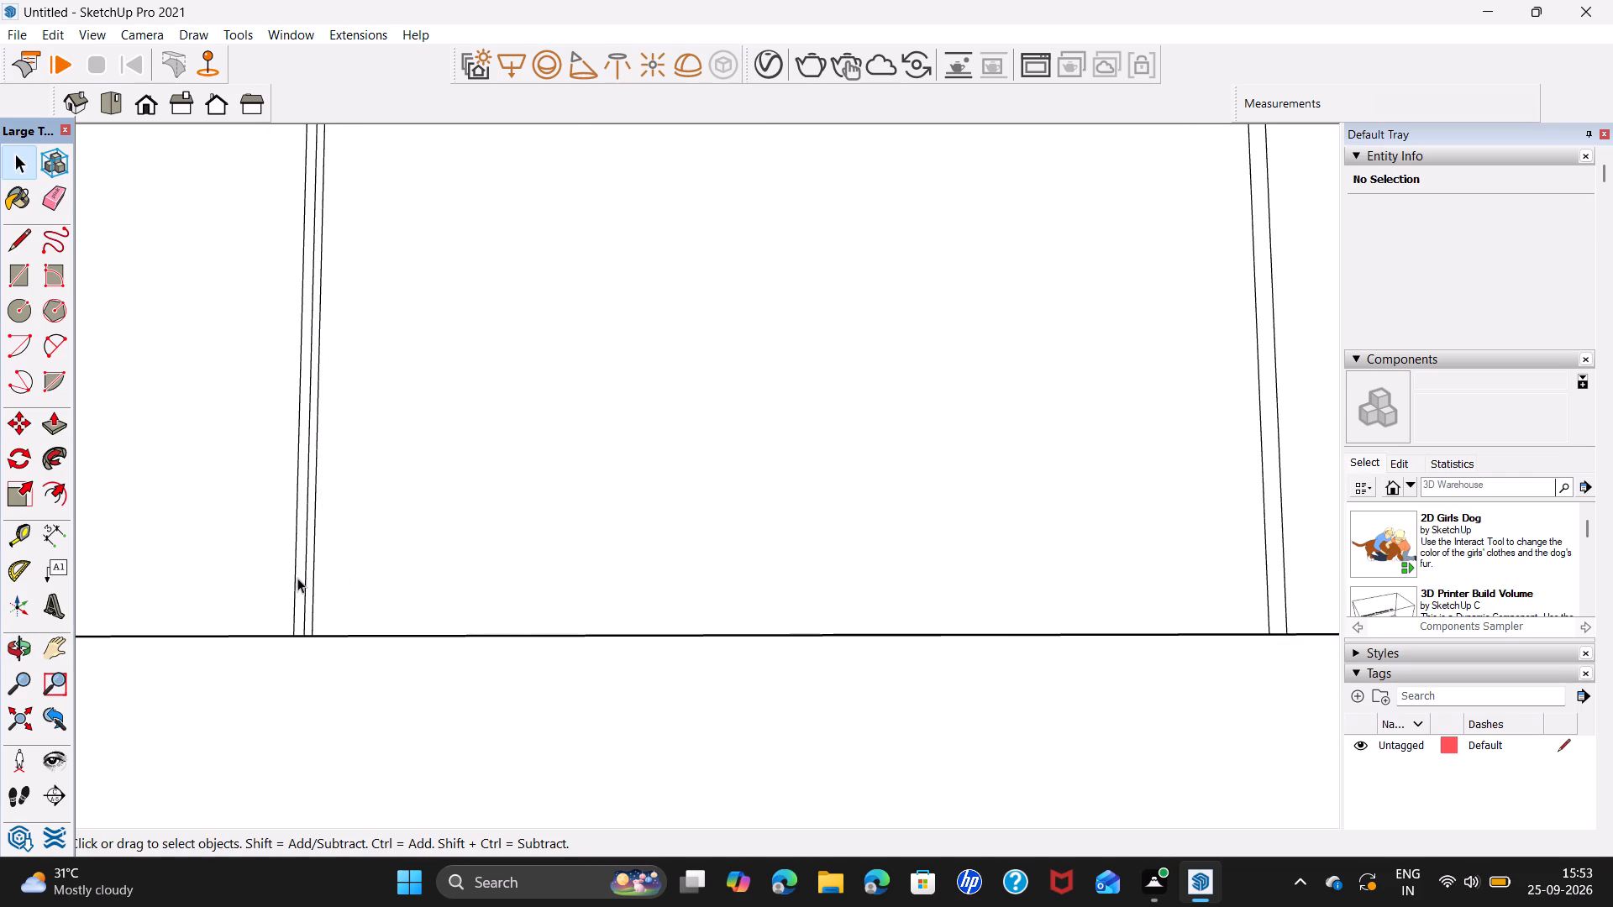
pyautogui.click(307, 578)
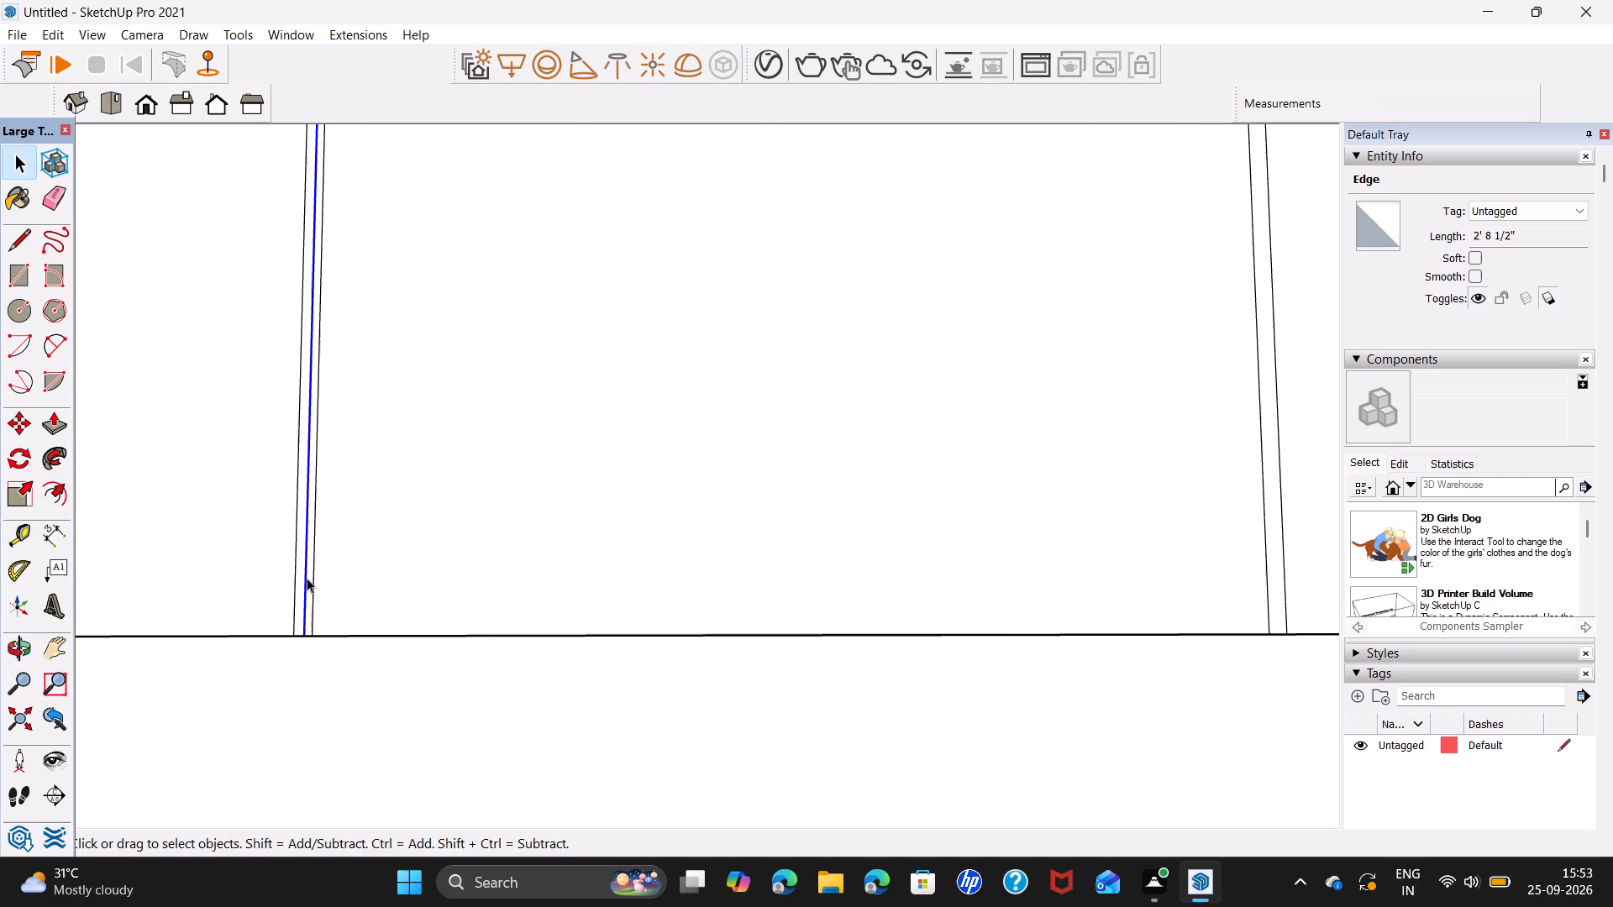
pyautogui.press('Delete')
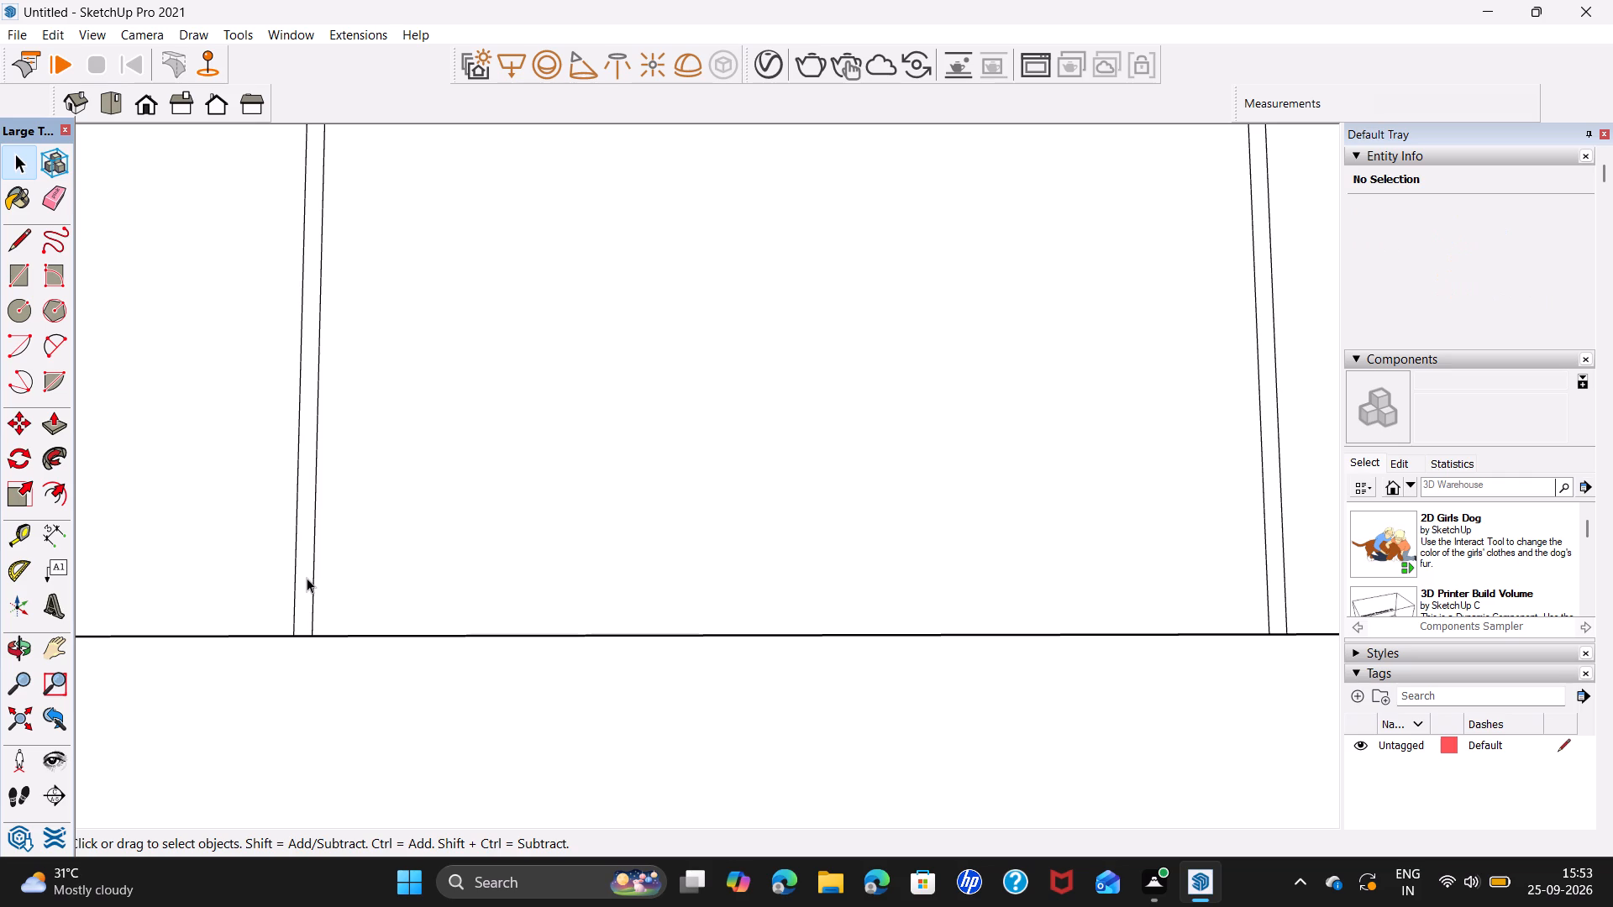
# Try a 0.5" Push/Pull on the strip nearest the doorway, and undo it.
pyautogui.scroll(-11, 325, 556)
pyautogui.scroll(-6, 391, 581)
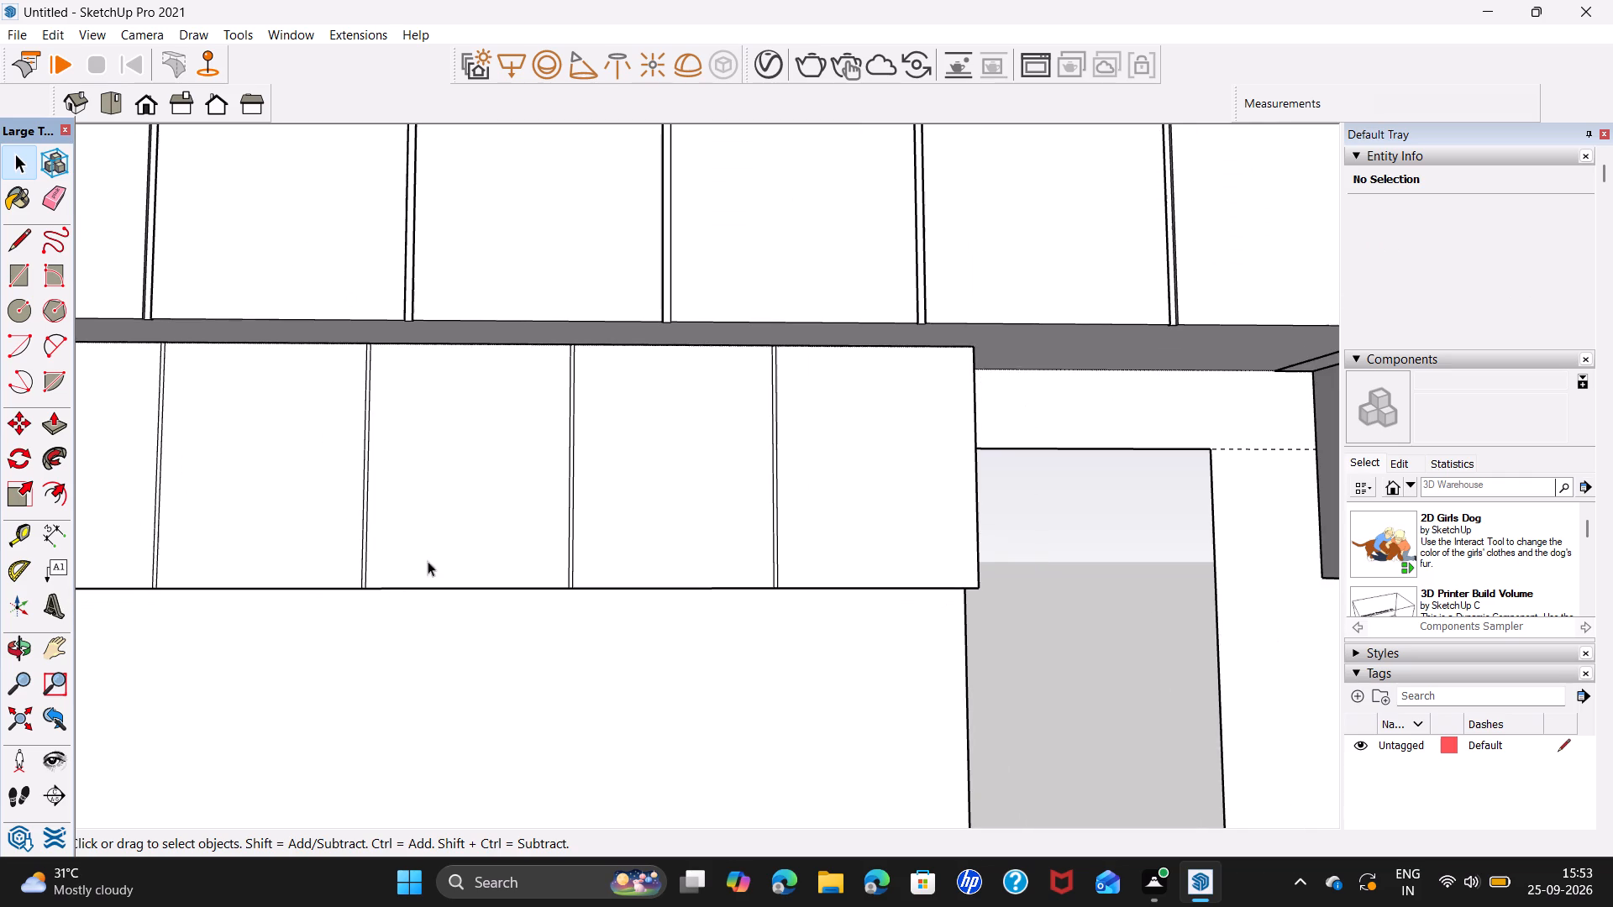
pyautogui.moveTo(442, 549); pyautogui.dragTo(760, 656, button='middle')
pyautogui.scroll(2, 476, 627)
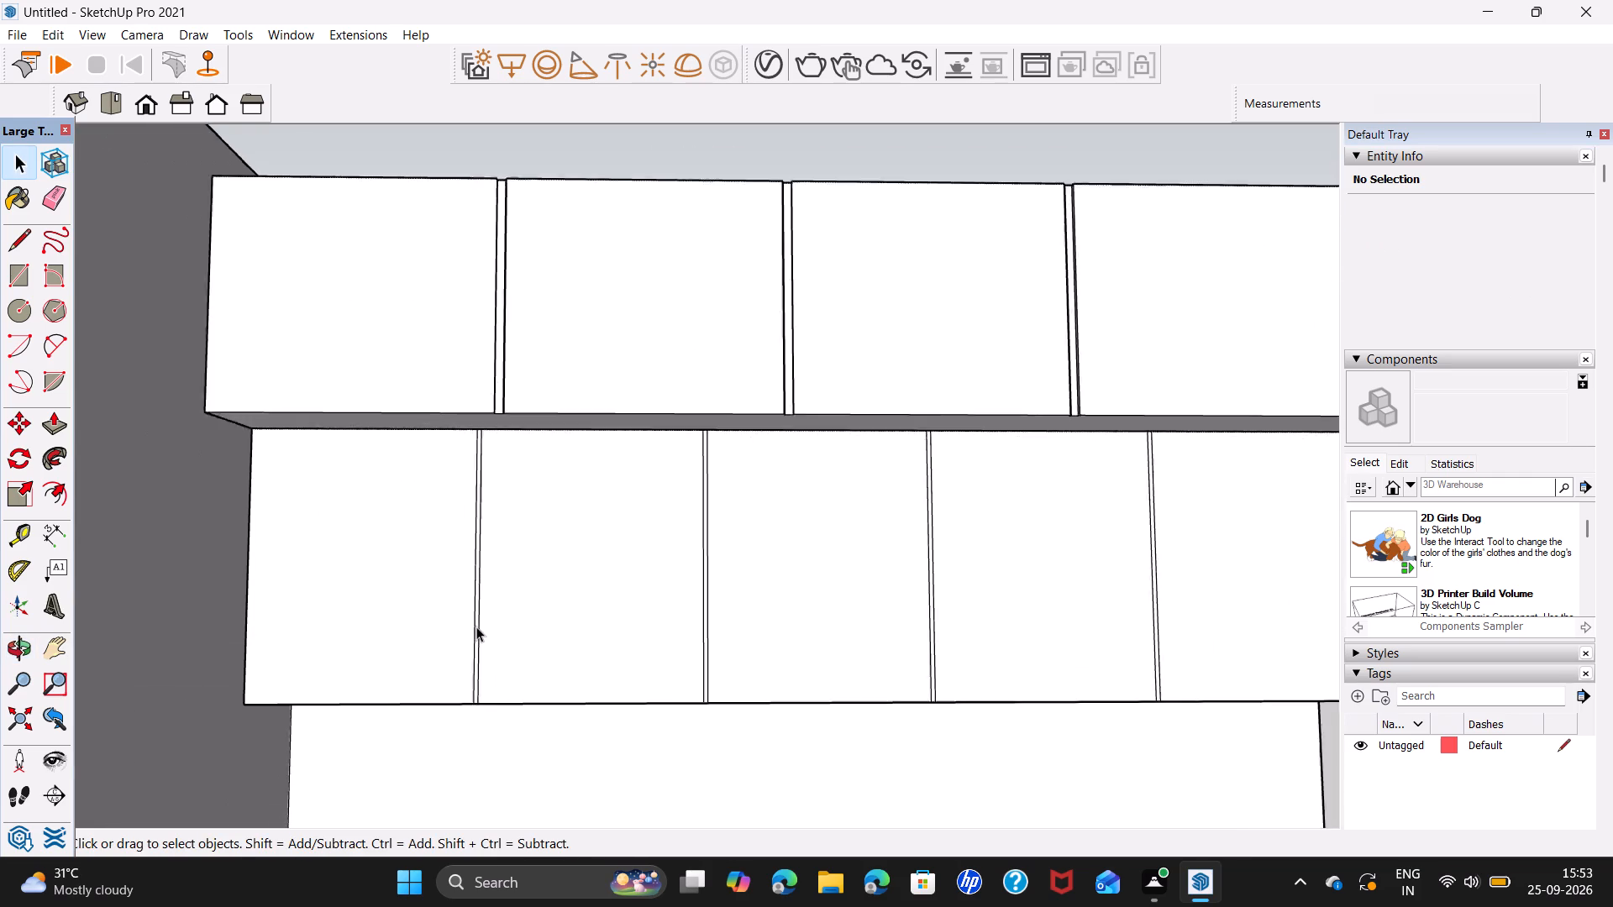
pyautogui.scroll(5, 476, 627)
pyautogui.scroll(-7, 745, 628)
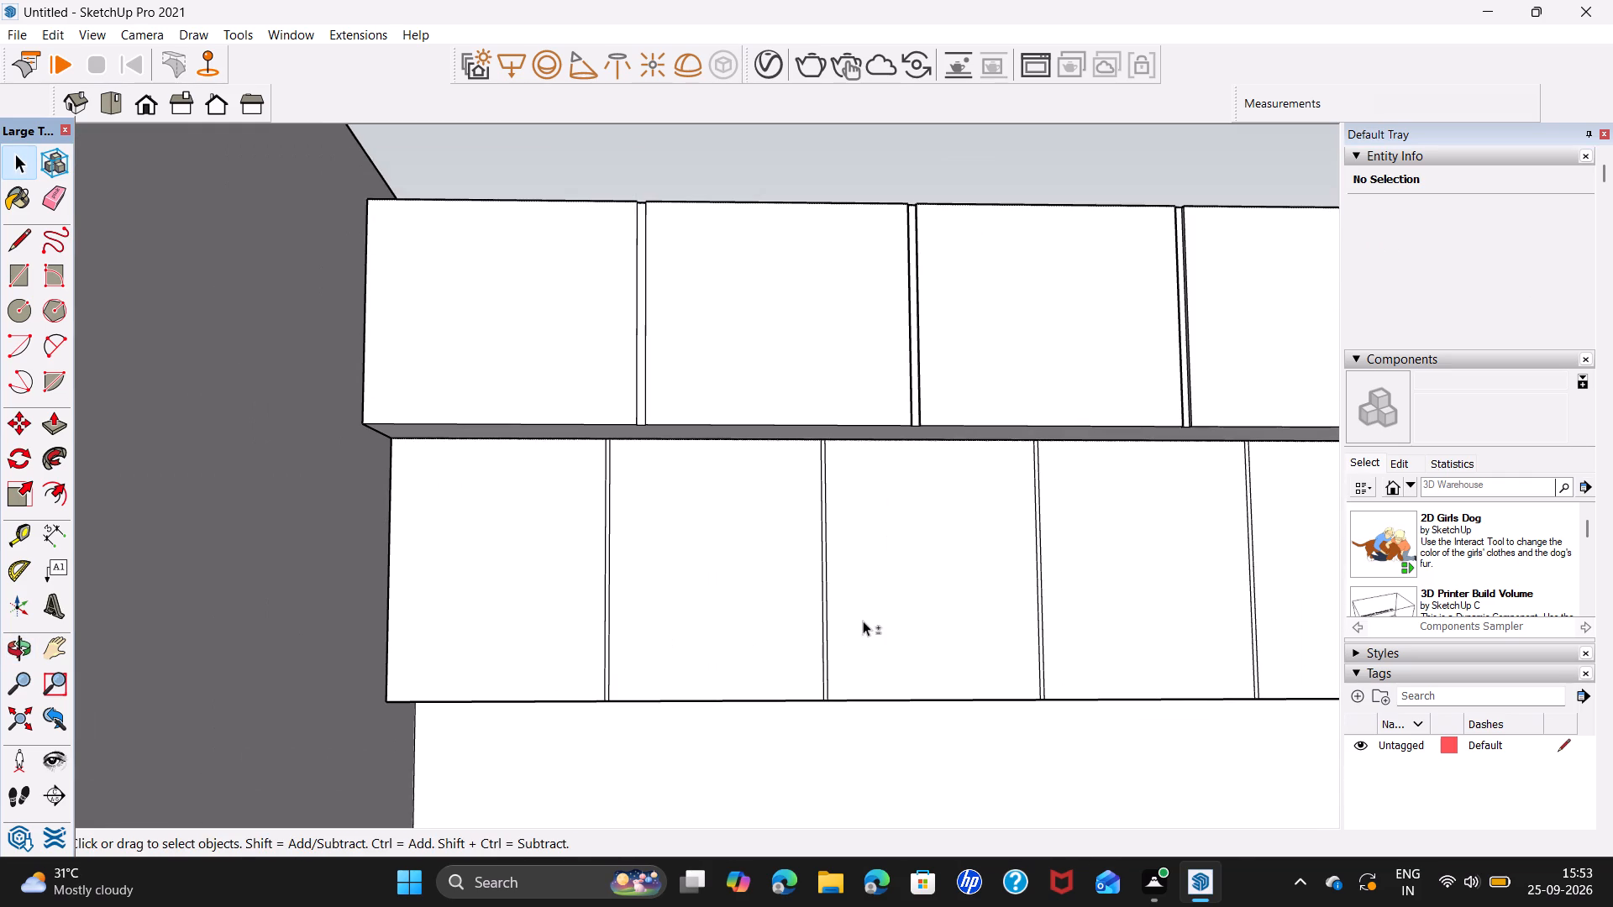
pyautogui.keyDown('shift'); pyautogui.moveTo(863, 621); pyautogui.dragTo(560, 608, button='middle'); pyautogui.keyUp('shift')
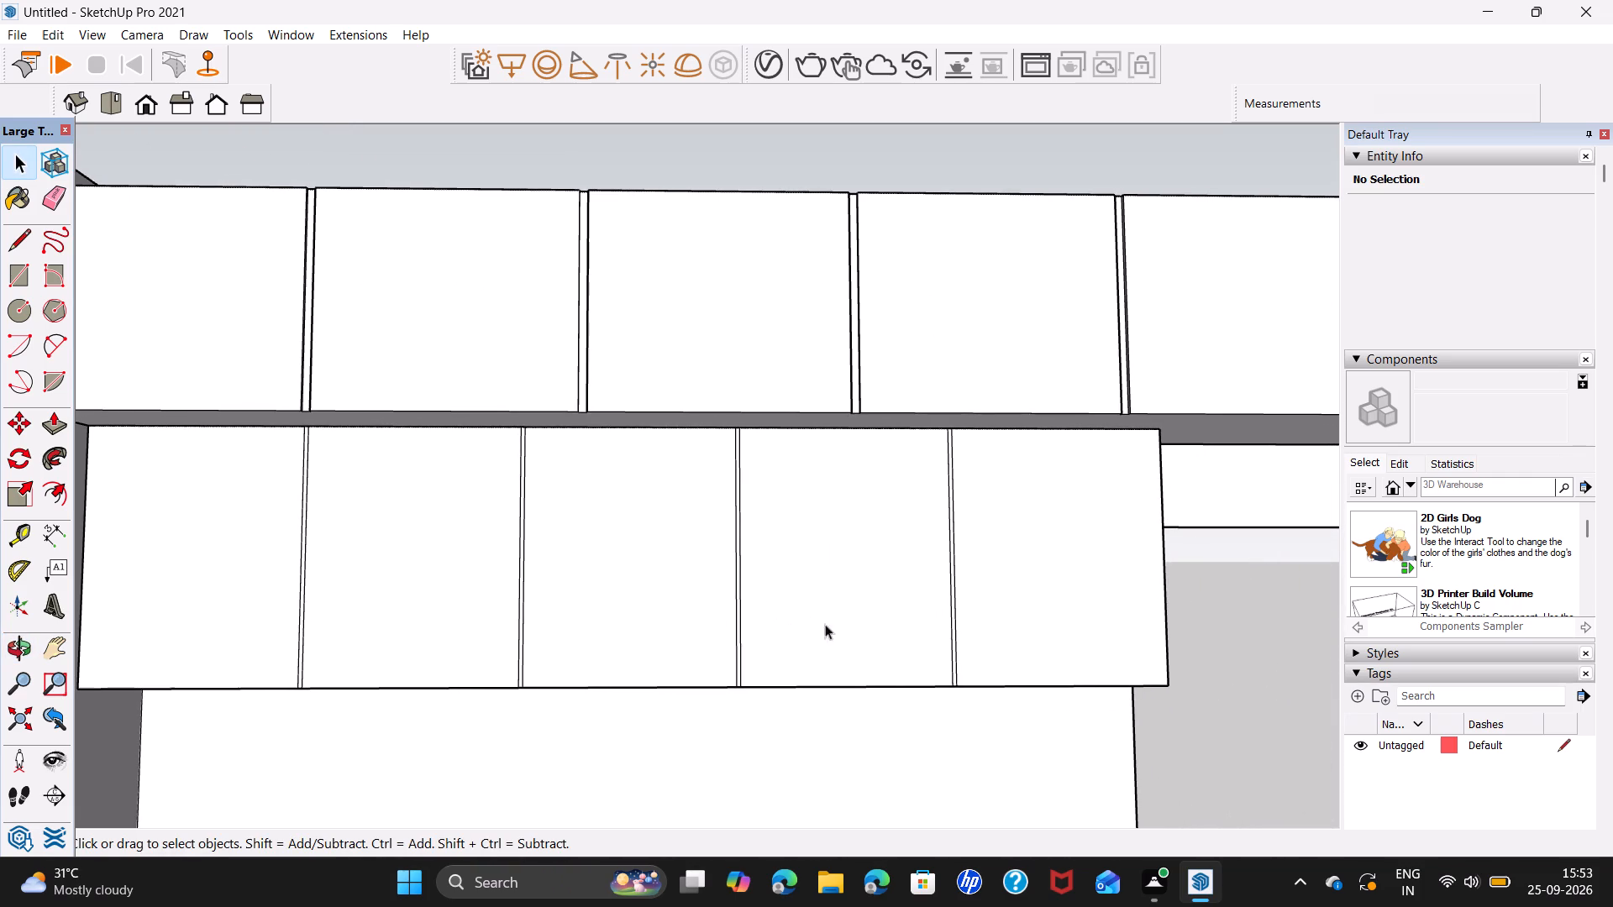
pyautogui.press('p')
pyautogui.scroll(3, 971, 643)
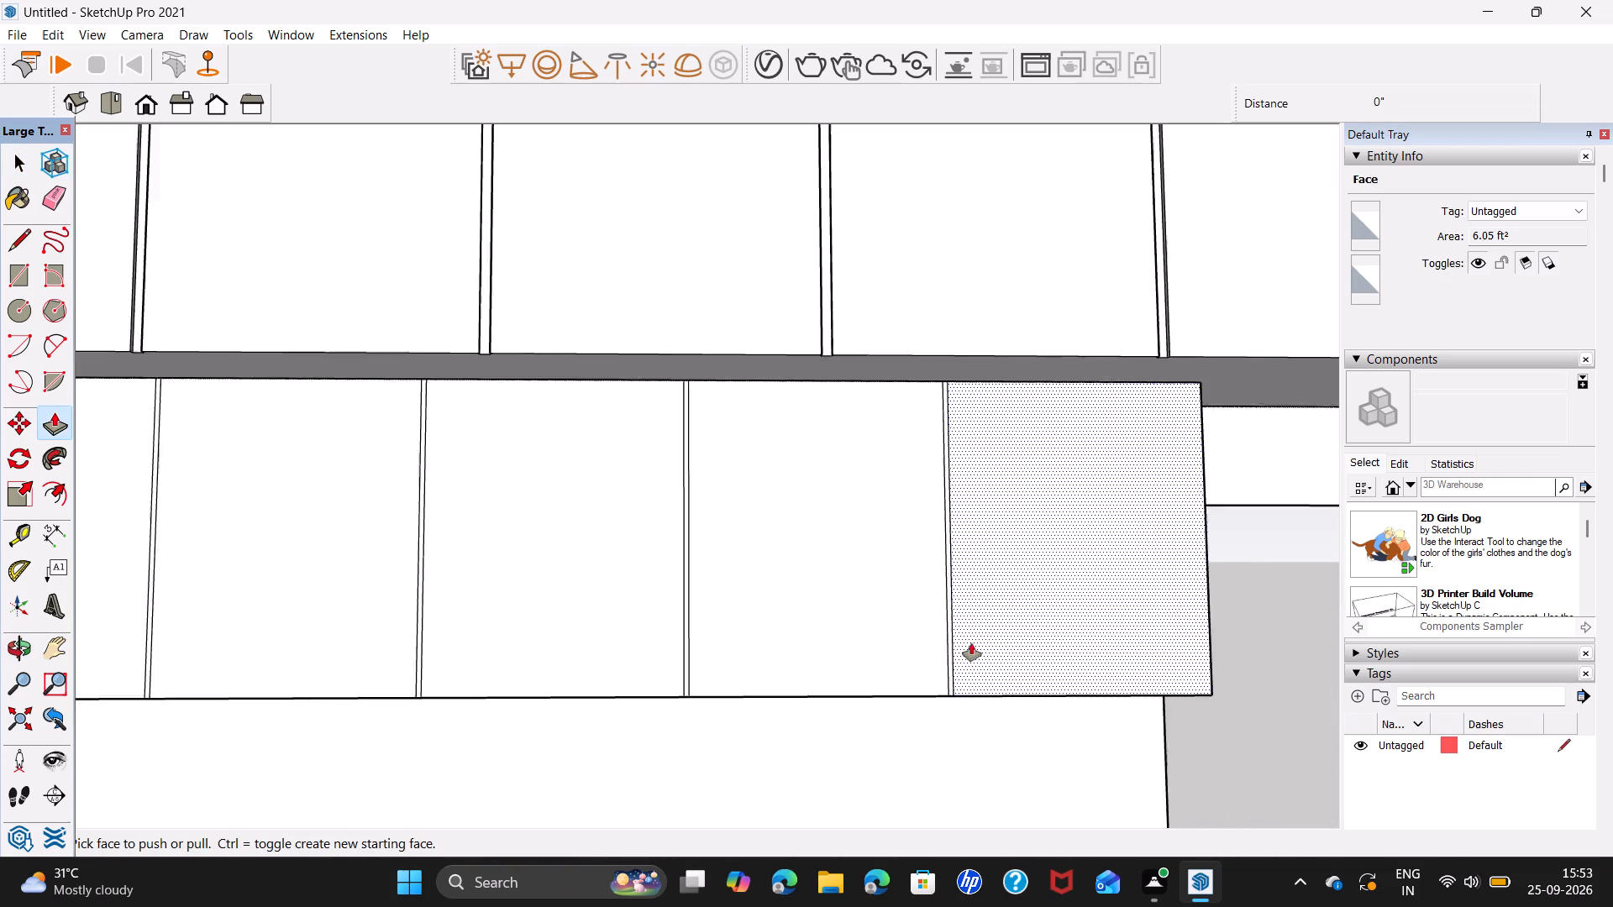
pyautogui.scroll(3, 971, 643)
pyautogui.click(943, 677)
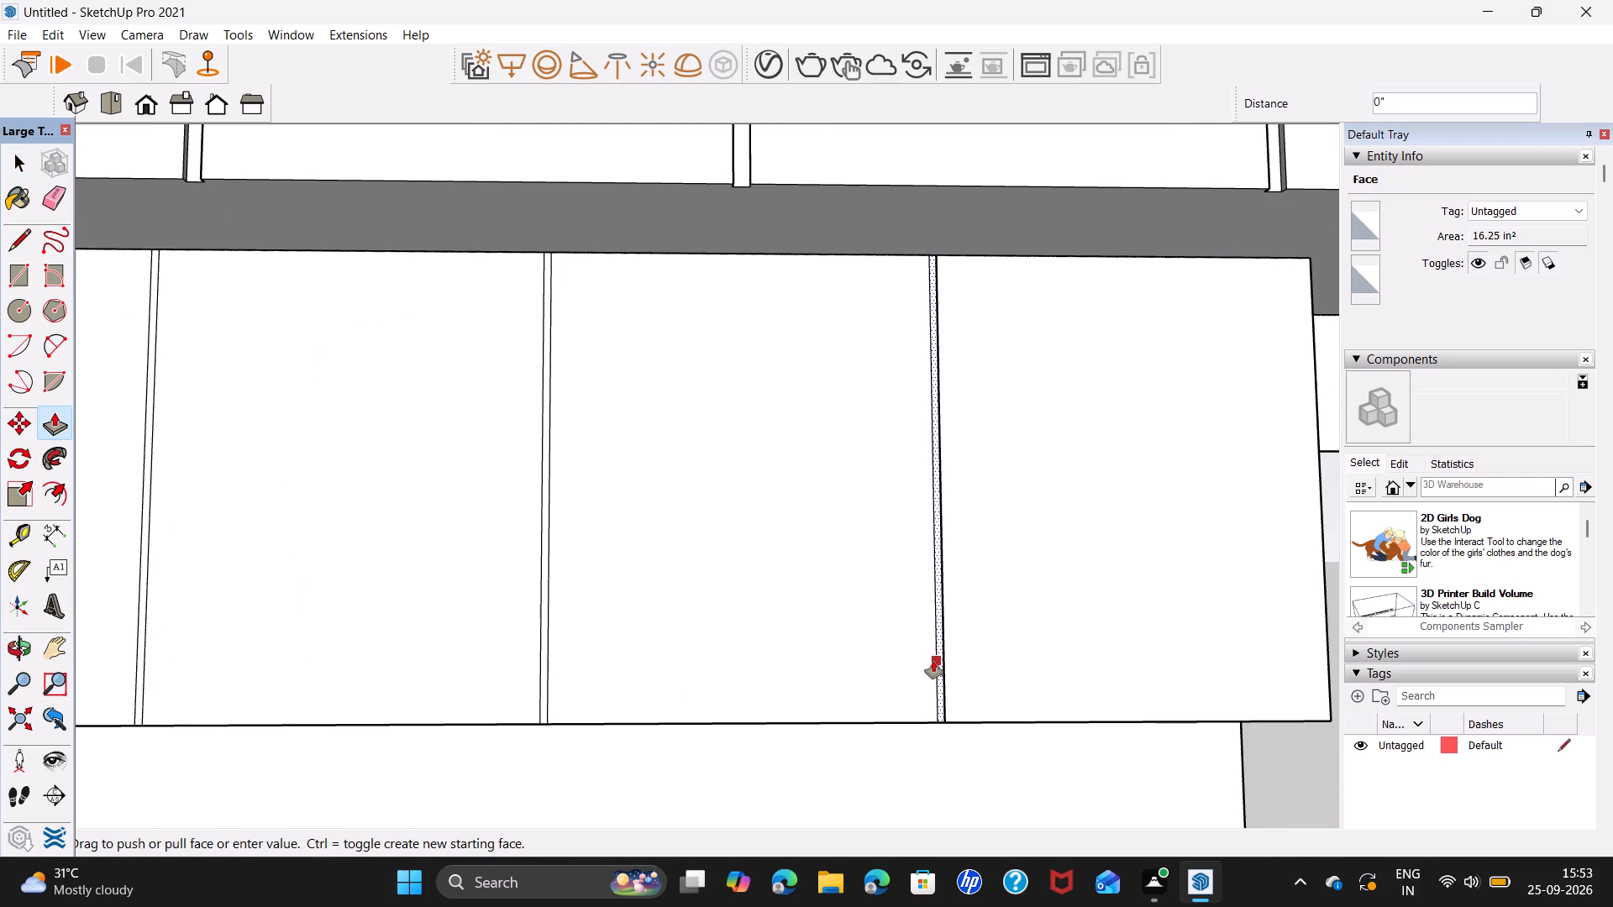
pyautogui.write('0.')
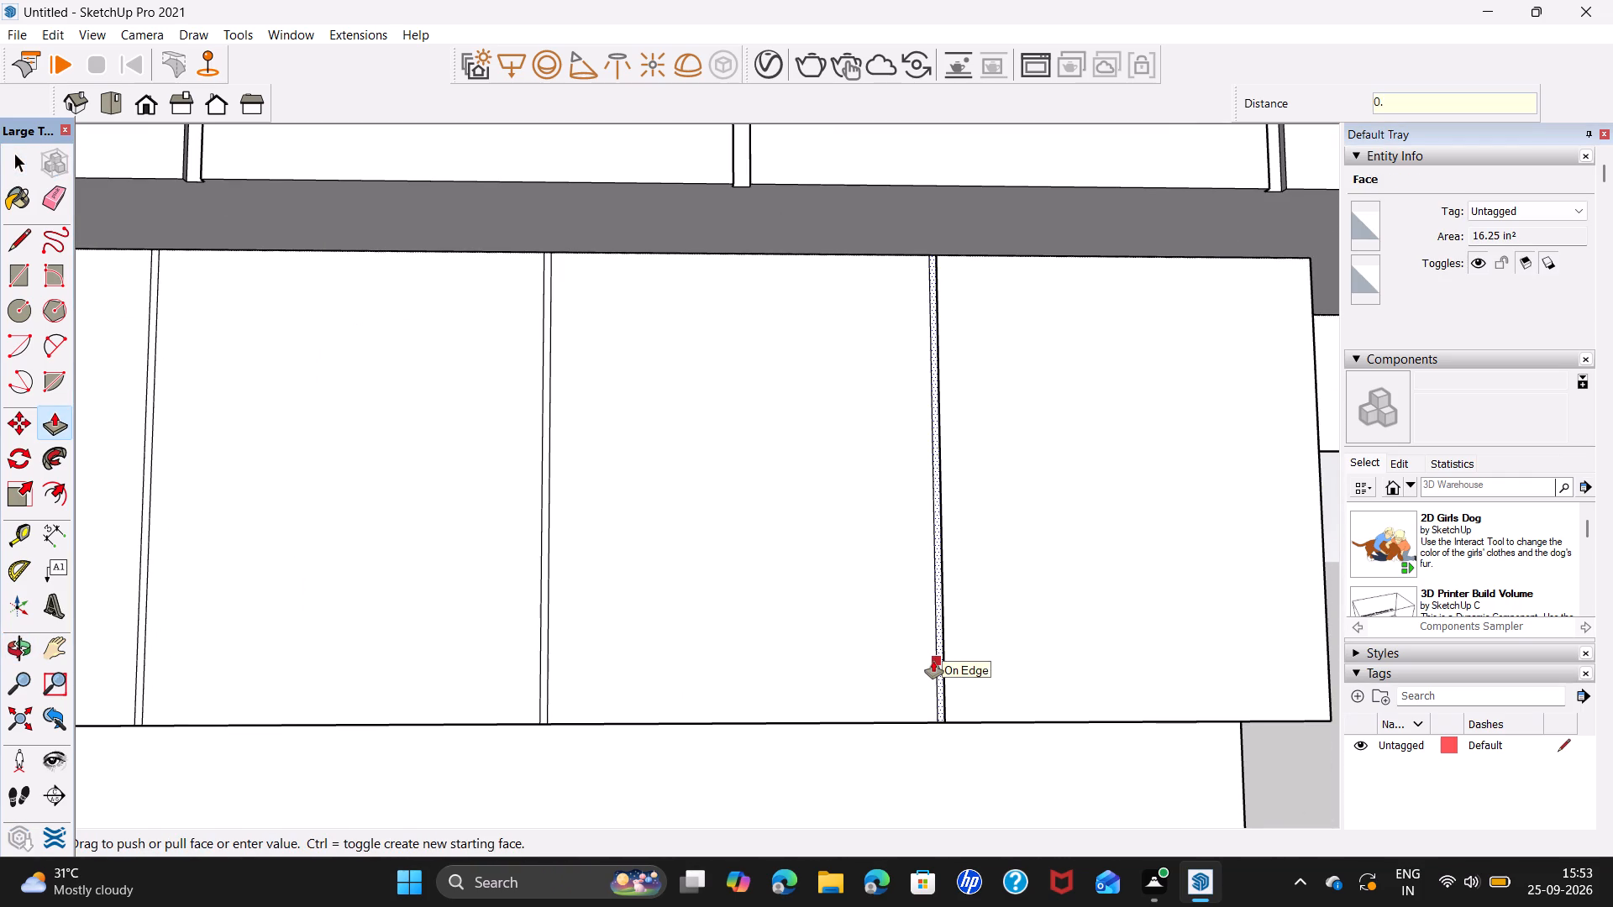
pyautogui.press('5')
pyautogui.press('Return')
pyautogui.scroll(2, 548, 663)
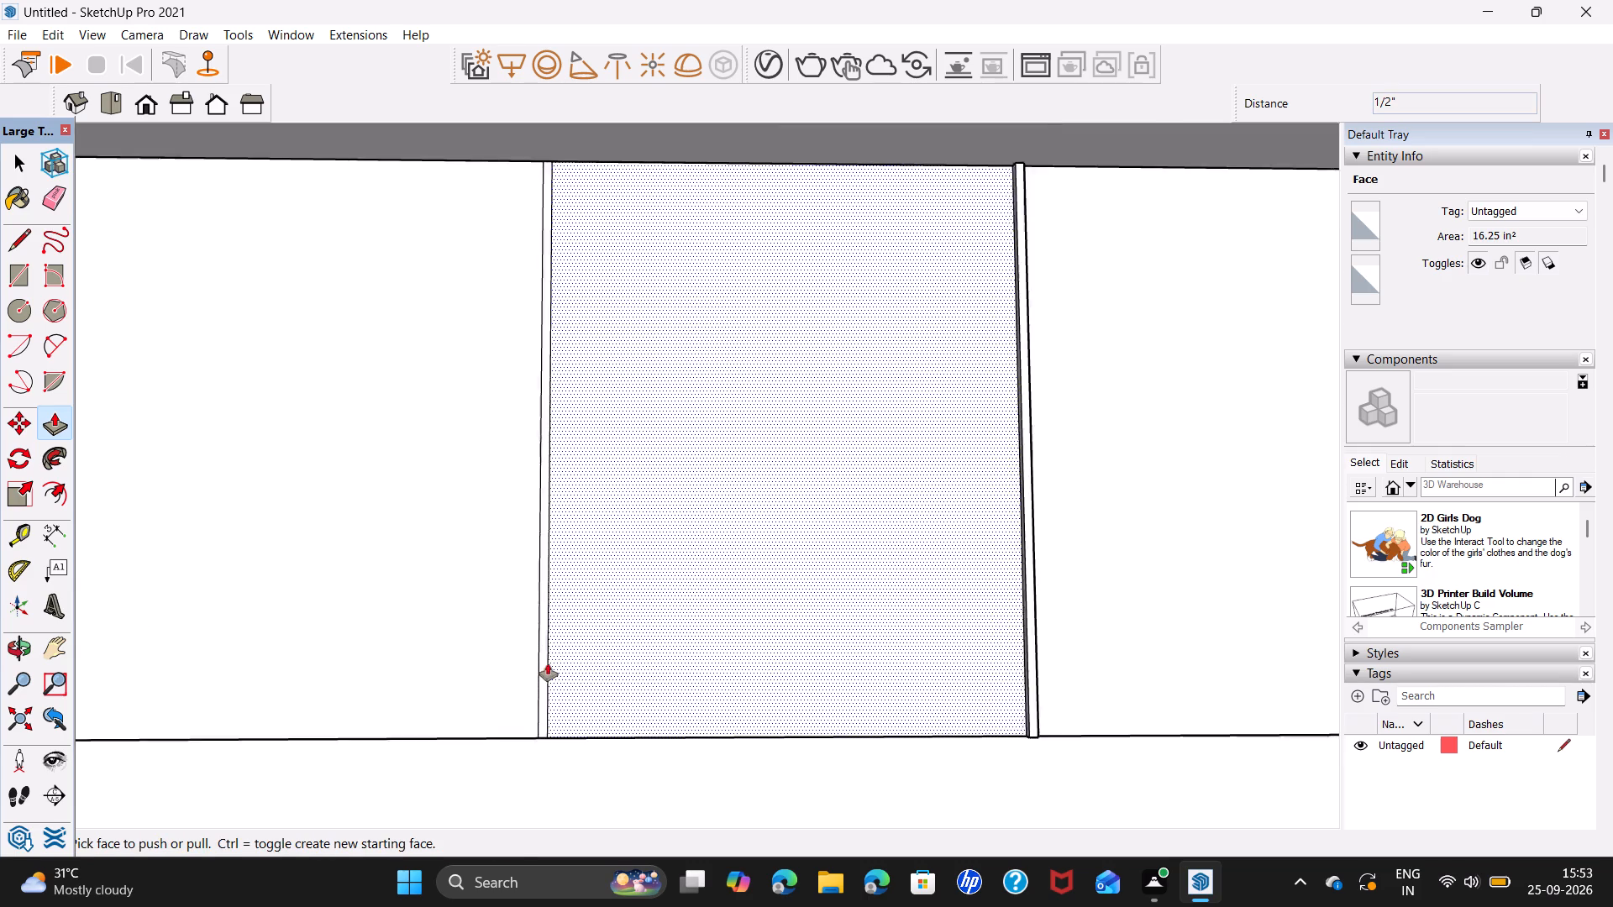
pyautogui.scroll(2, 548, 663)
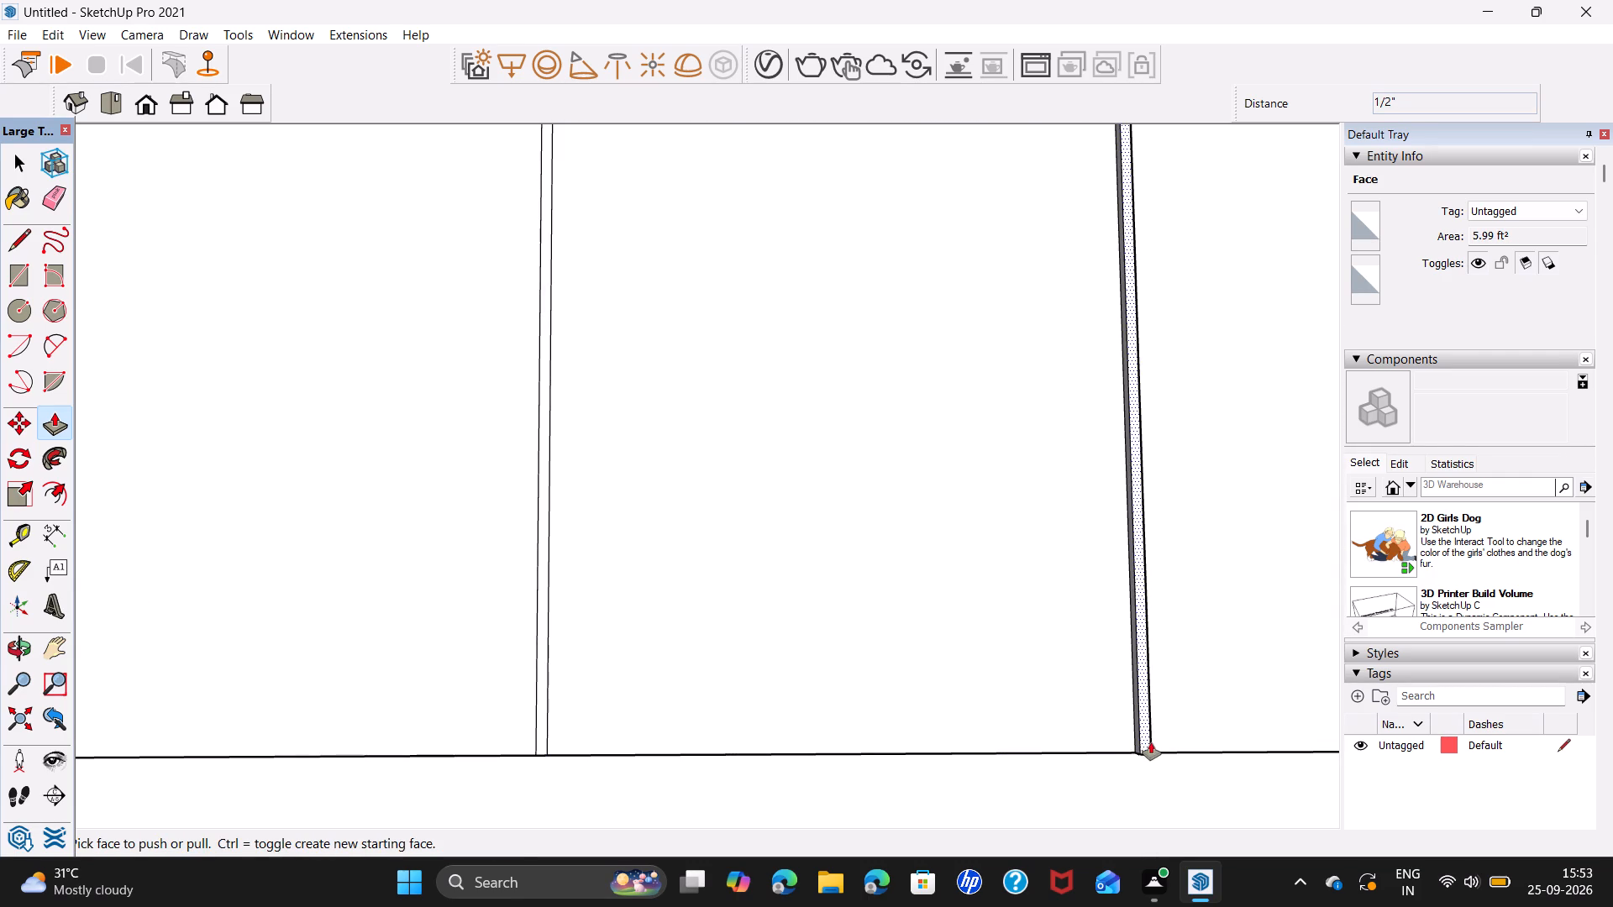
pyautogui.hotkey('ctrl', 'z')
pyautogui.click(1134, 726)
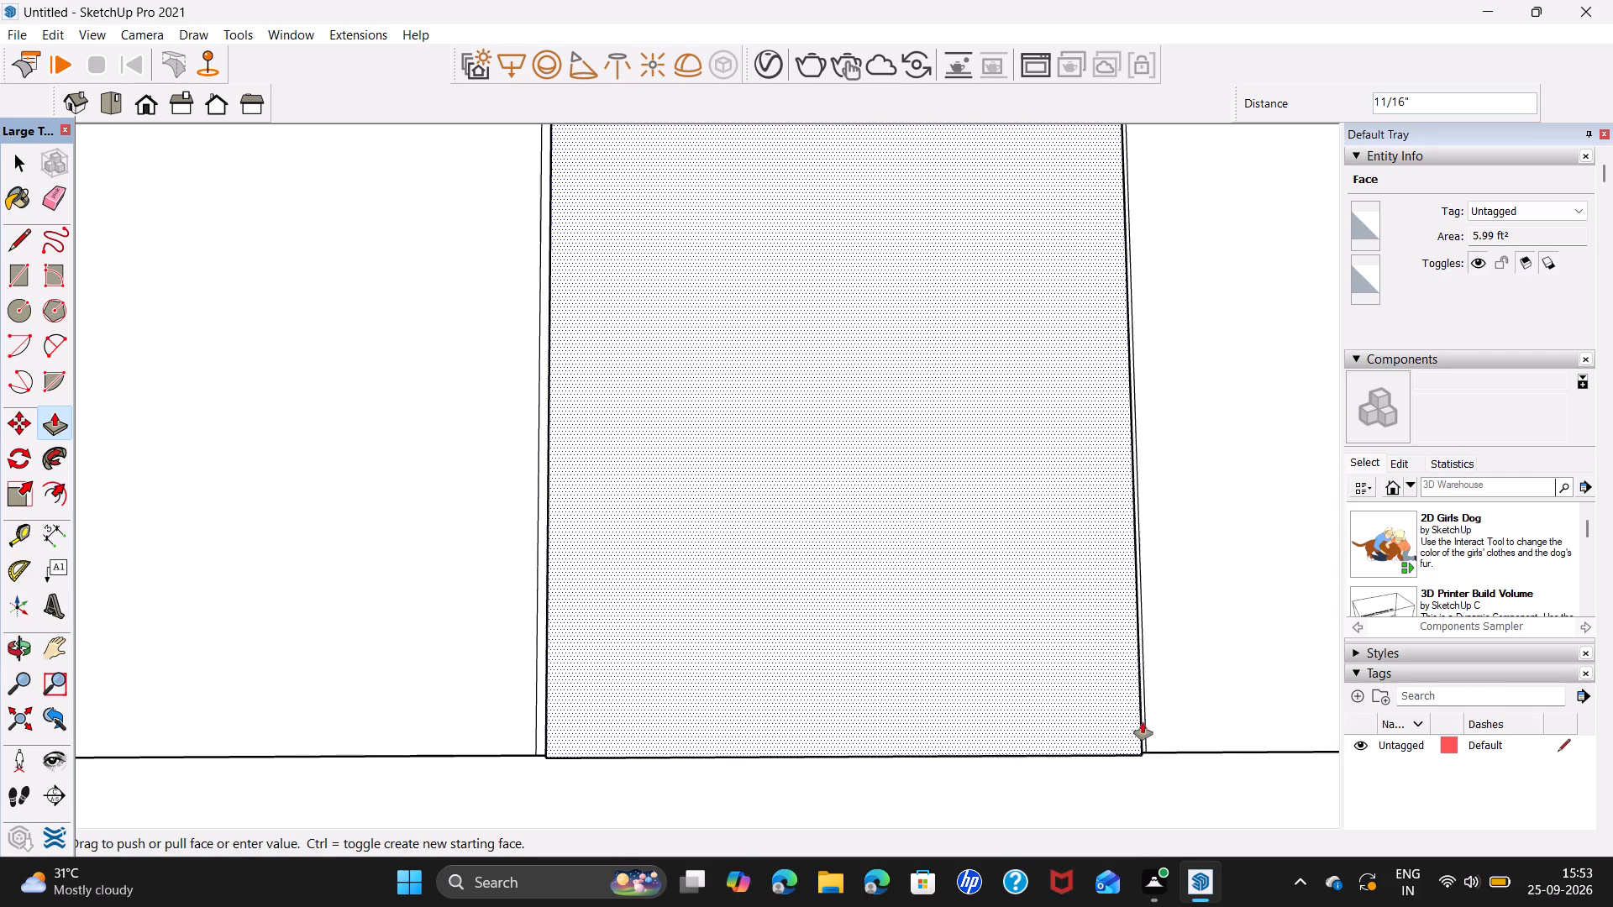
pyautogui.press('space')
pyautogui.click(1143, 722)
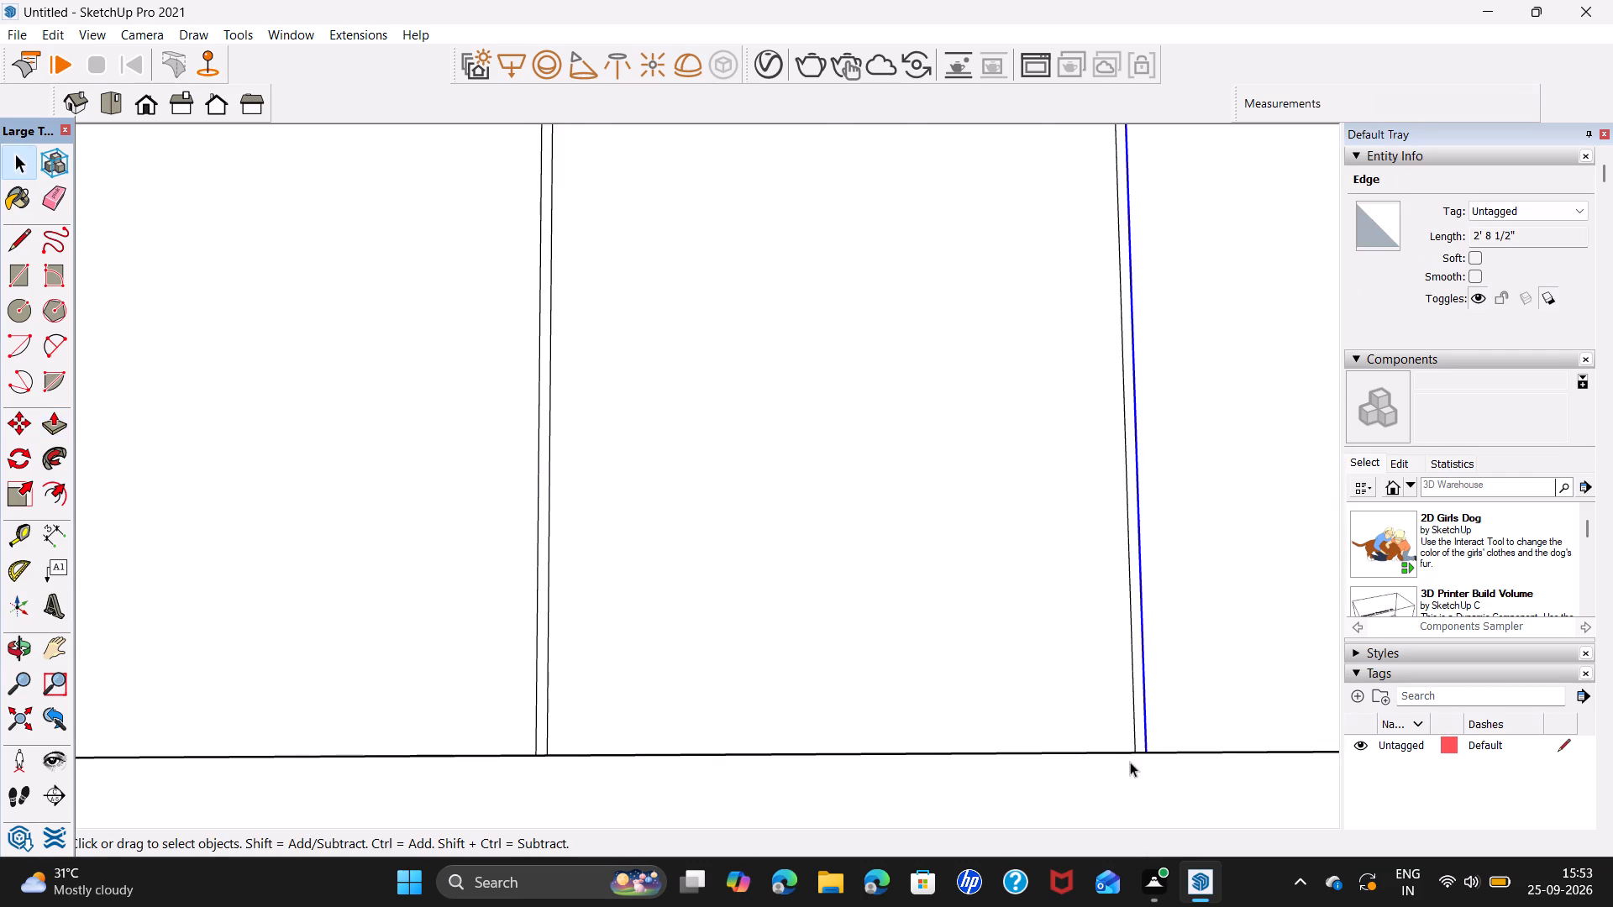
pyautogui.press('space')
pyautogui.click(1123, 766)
# Push the strip nearest the doorway 0.5" into the lower cupboard front and repeat the same depth on the other three strips.
pyautogui.press('p')
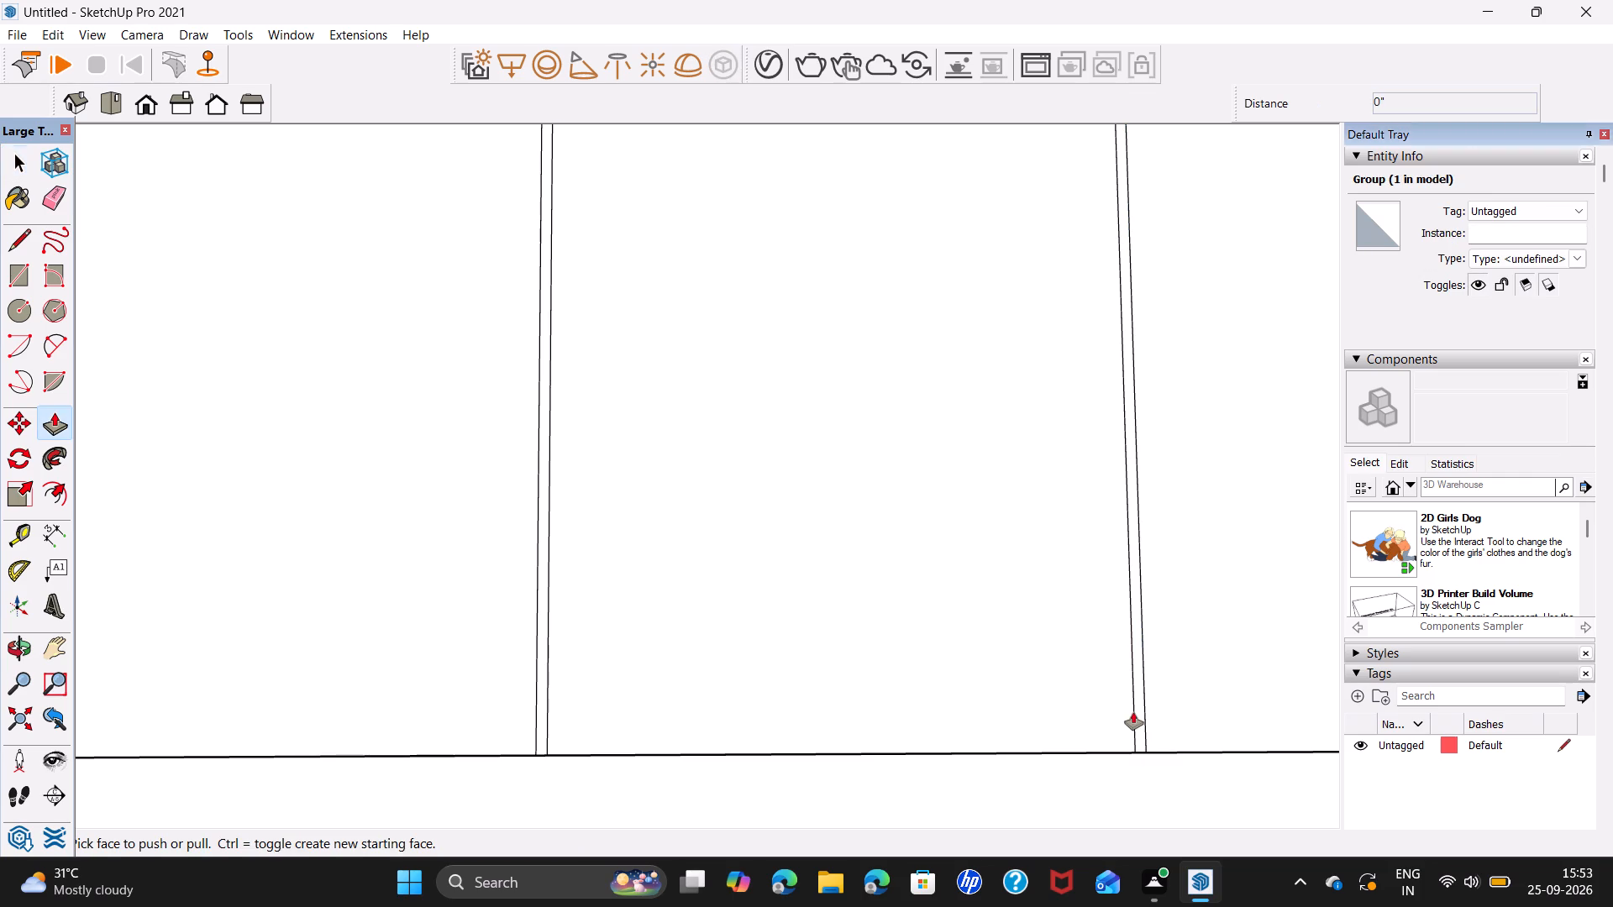
pyautogui.click(1141, 727)
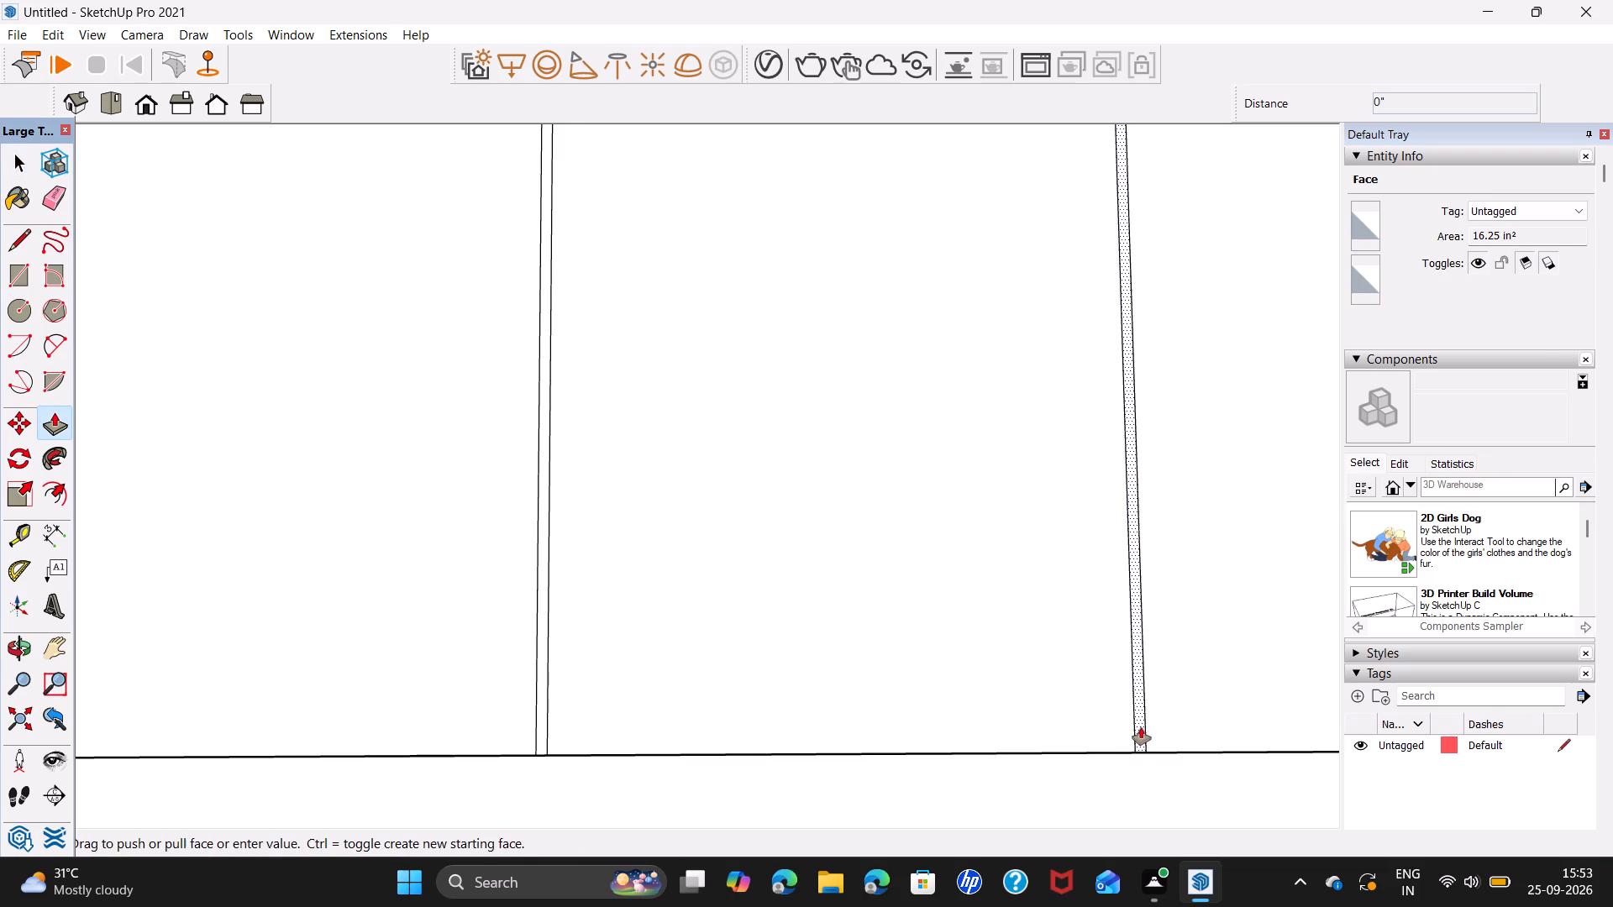
pyautogui.write('0.5')
pyautogui.press('Return')
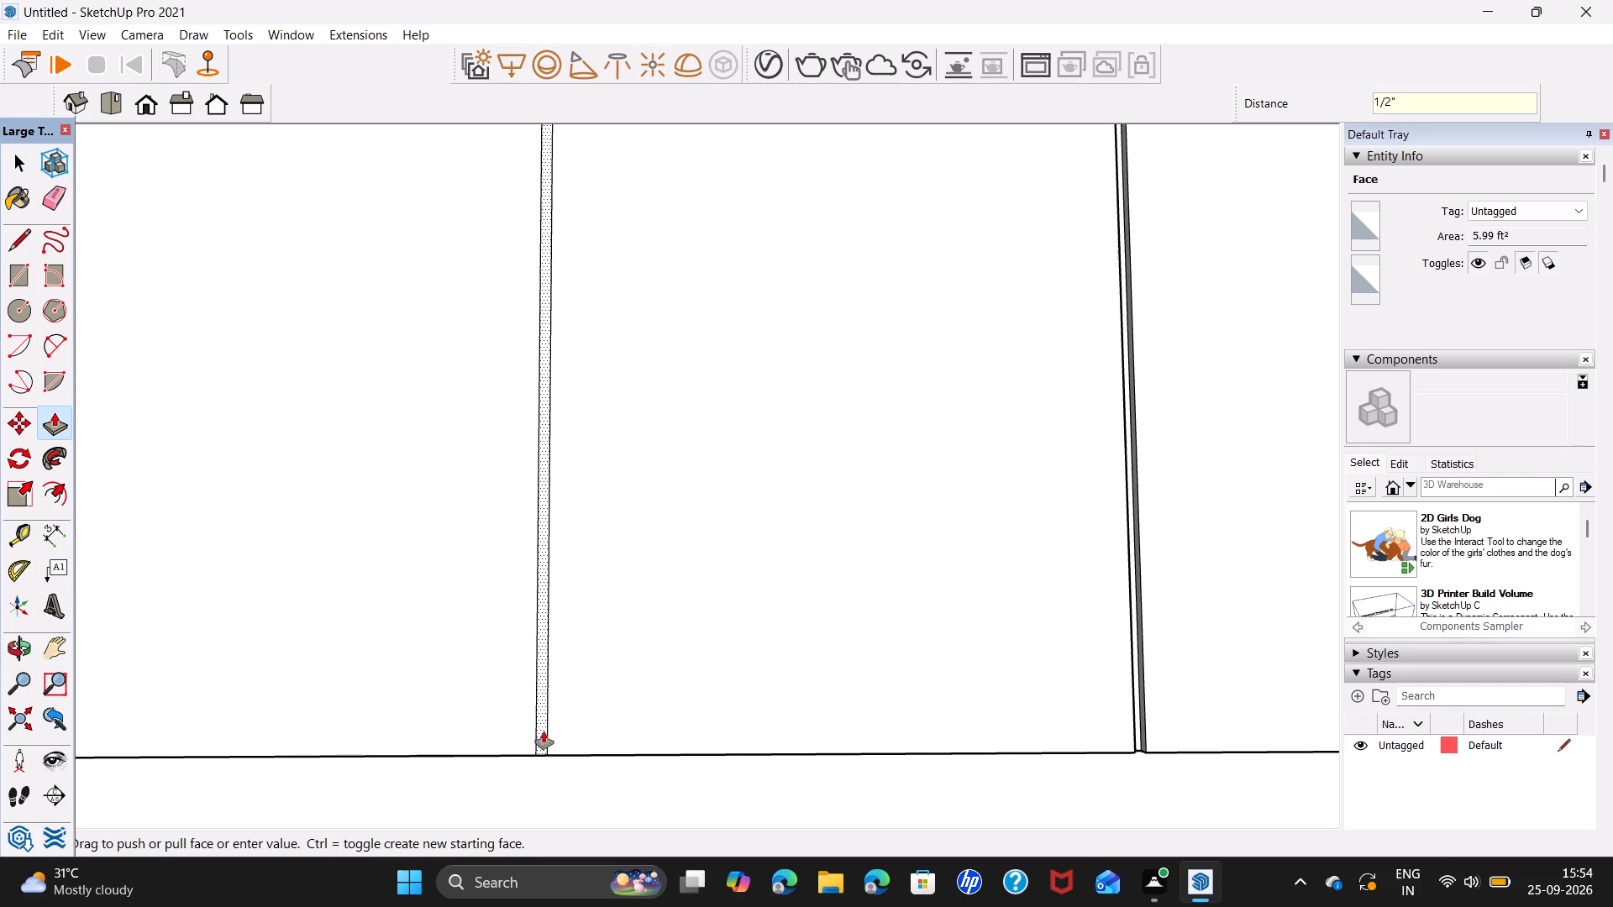
pyautogui.doubleClick(542, 732)
pyautogui.keyDown('shift'); pyautogui.moveTo(533, 709); pyautogui.dragTo(1266, 729, button='middle'); pyautogui.keyUp('shift')
pyautogui.doubleClick(670, 756)
pyautogui.keyDown('shift'); pyautogui.moveTo(563, 700); pyautogui.dragTo(563, 699, button='middle'); pyautogui.keyUp('shift')
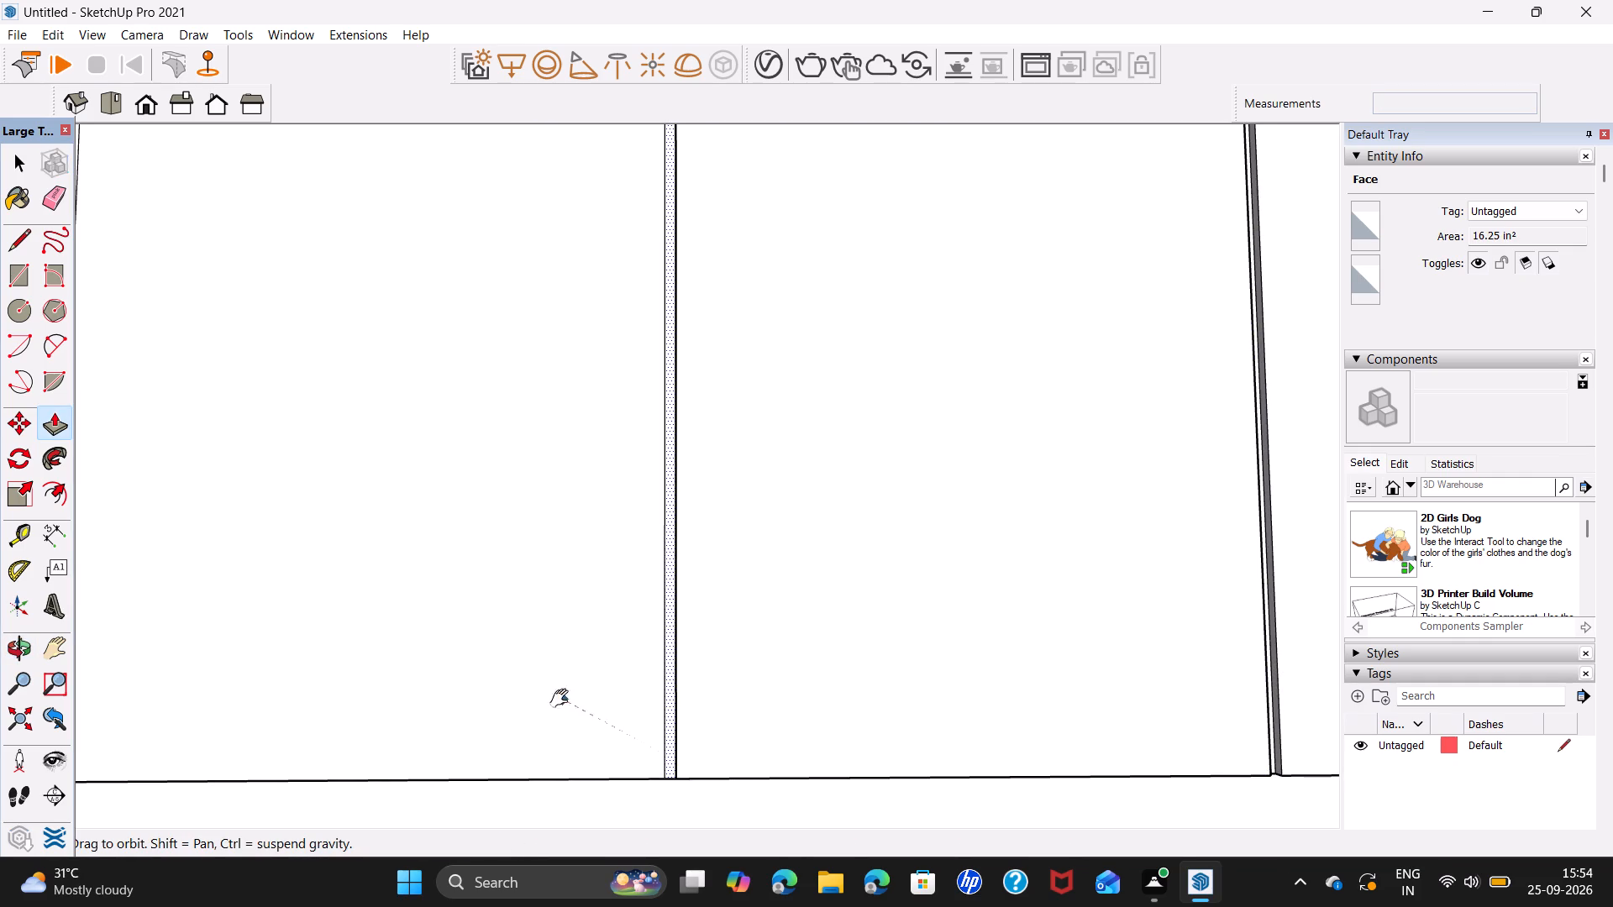
pyautogui.keyDown('shift'); pyautogui.moveTo(563, 699); pyautogui.dragTo(1175, 722, button='middle'); pyautogui.keyUp('shift')
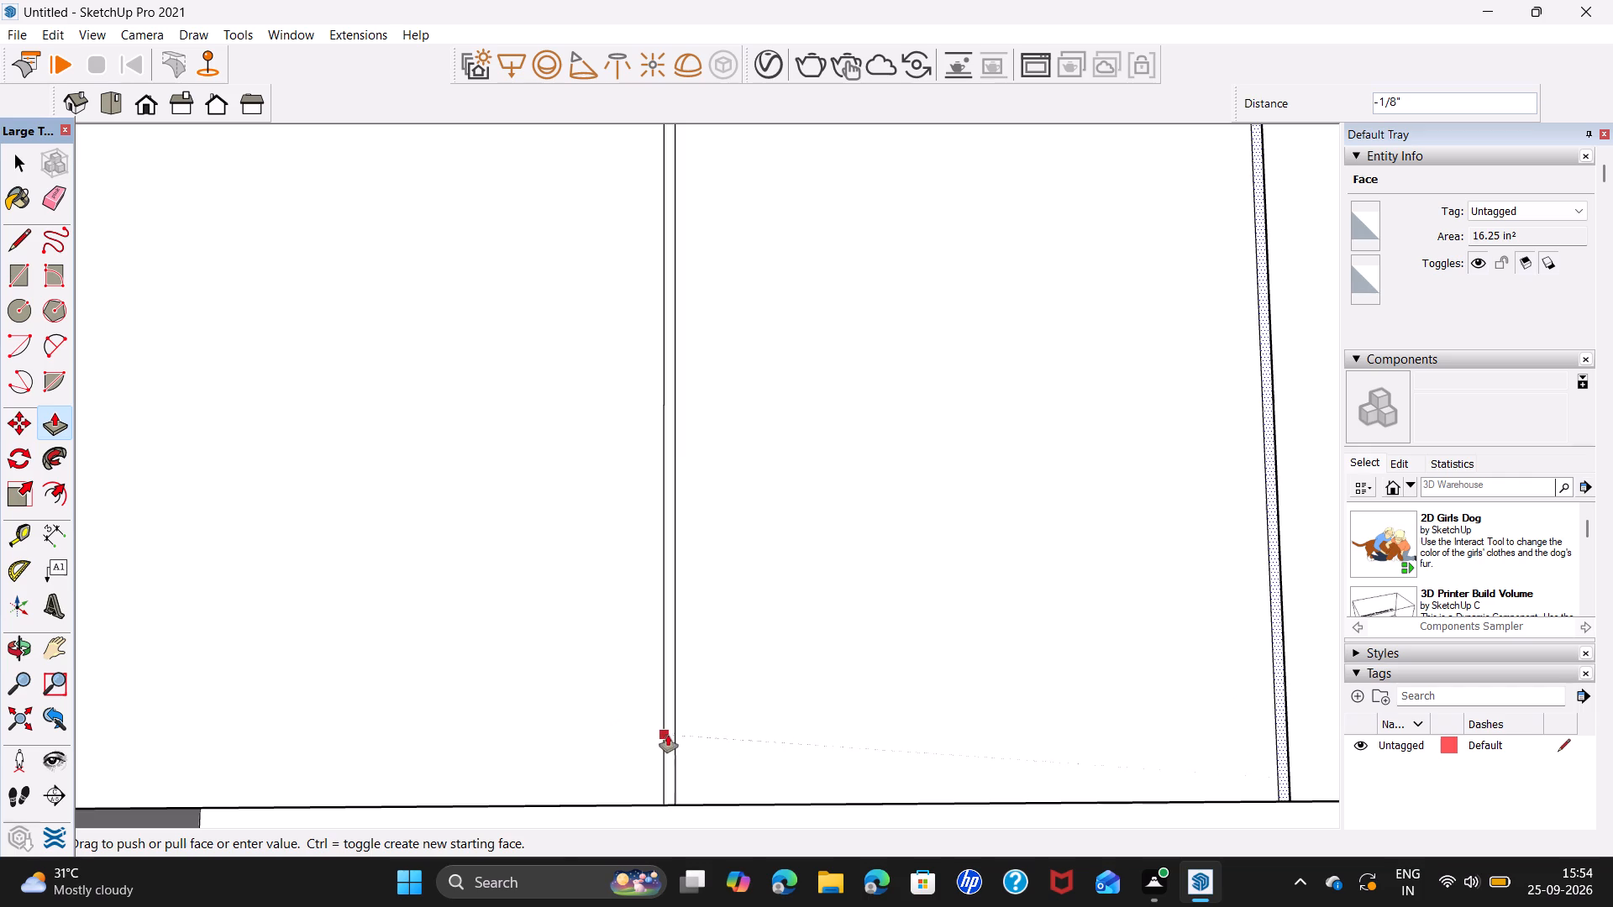
pyautogui.press('space')
pyautogui.press('p')
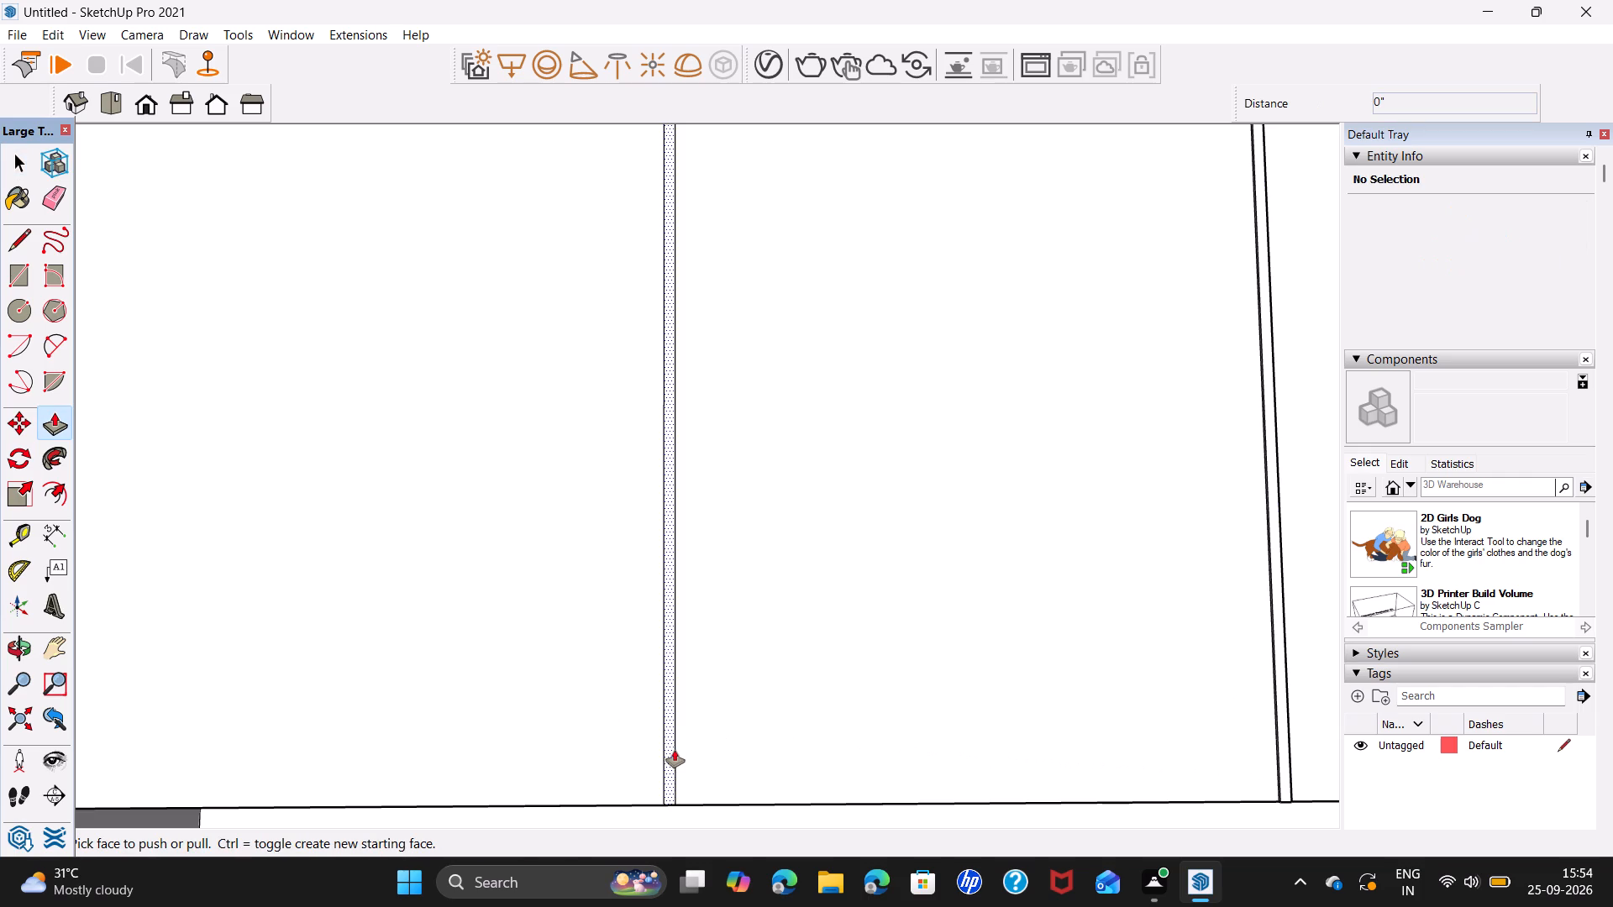
pyautogui.doubleClick(672, 752)
pyautogui.scroll(-8, 675, 709)
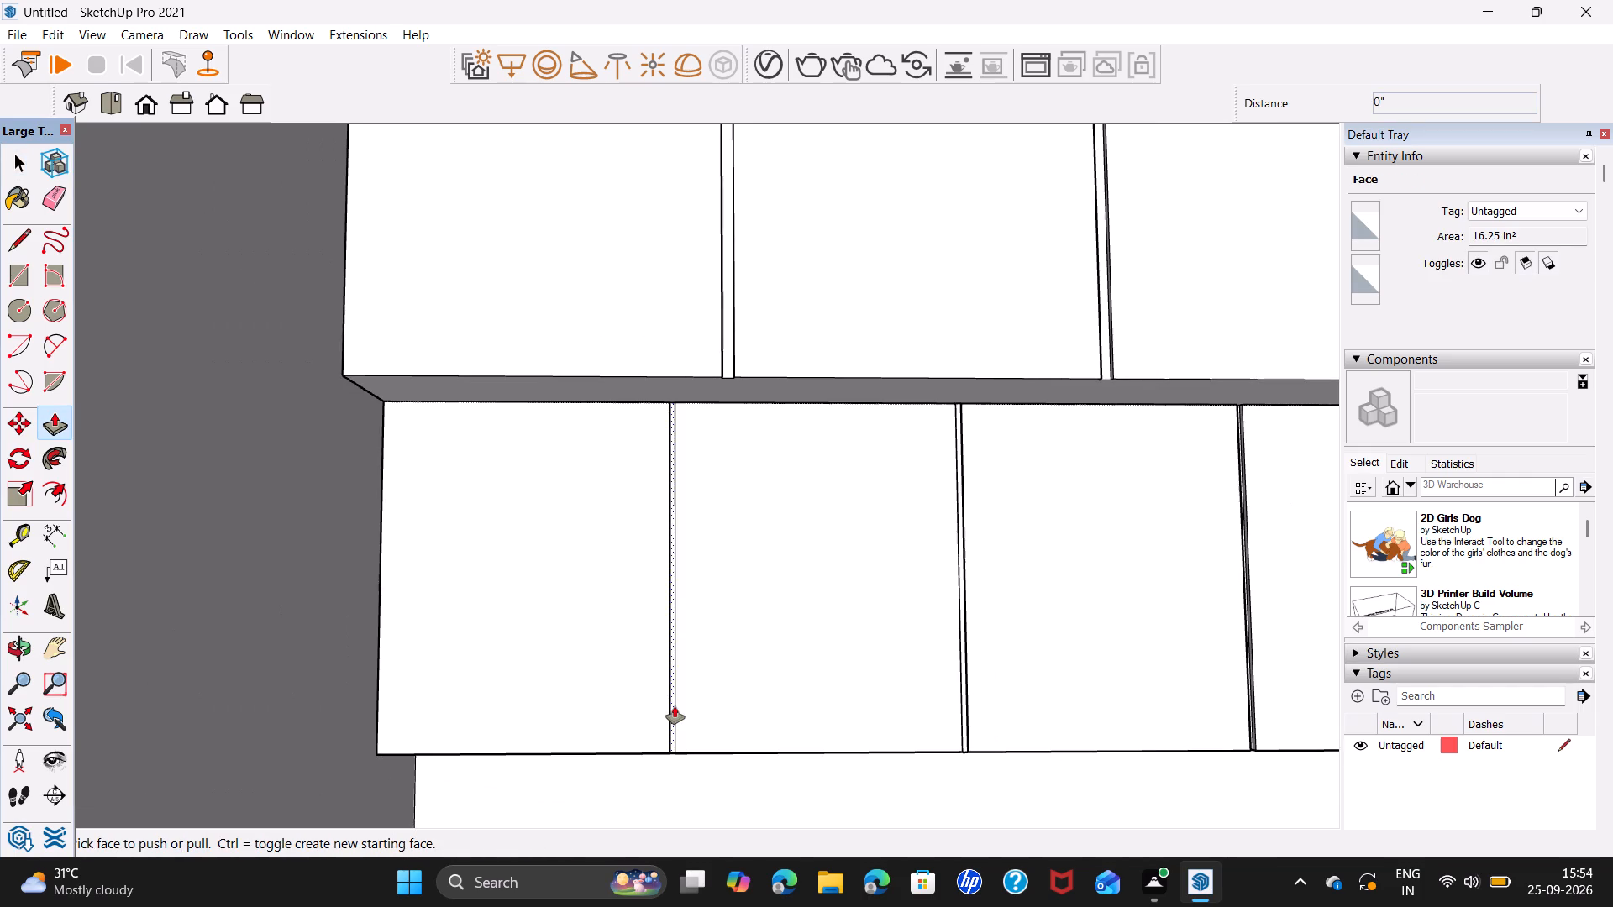
pyautogui.press('space')
# Select the entire grooved lower overhead cupboard on the doorway wall and make it a group.
pyautogui.scroll(-5, 675, 706)
pyautogui.scroll(-3, 747, 683)
pyautogui.moveTo(834, 687); pyautogui.dragTo(774, 581, button='middle')
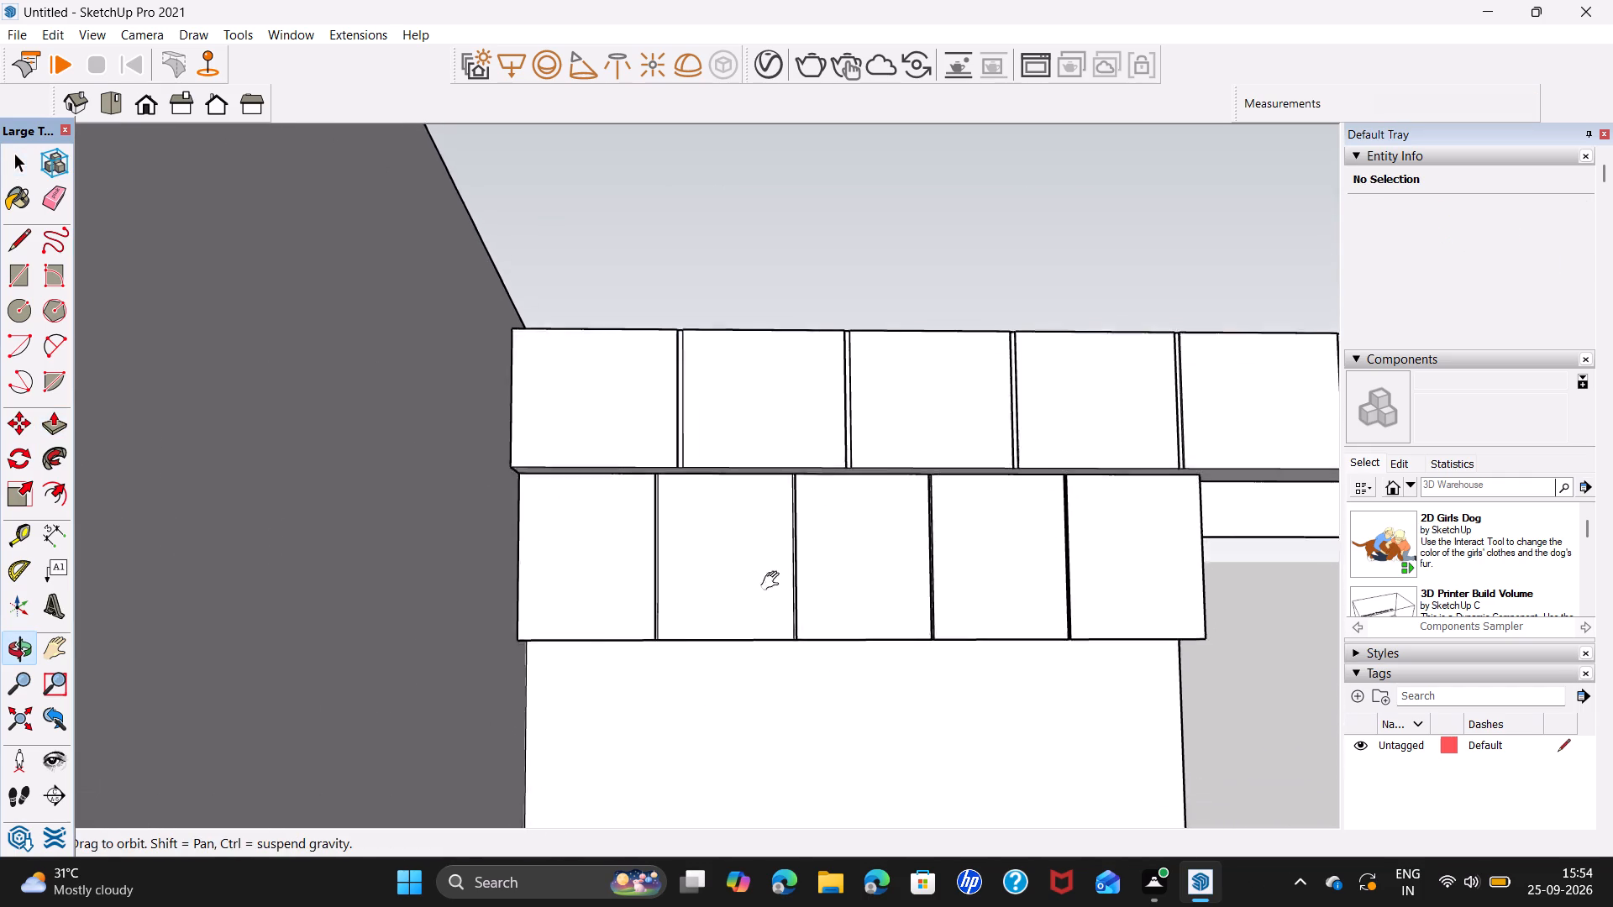
pyautogui.moveTo(774, 581); pyautogui.dragTo(759, 560, button='middle')
pyautogui.scroll(-6, 875, 621)
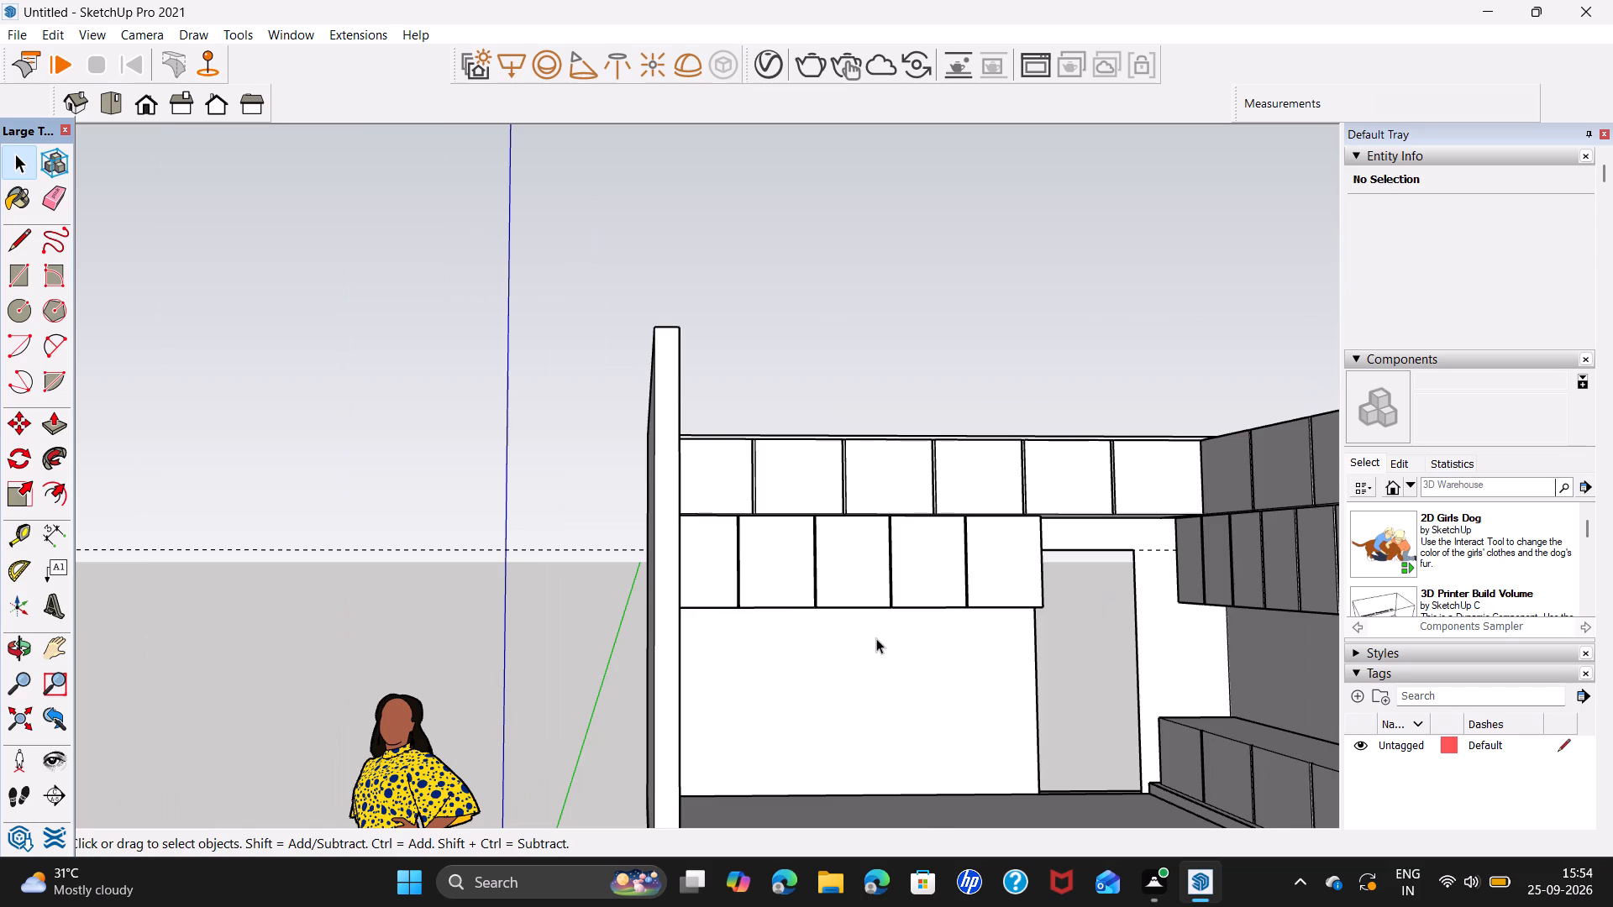
pyautogui.moveTo(875, 637); pyautogui.dragTo(801, 671, button='middle')
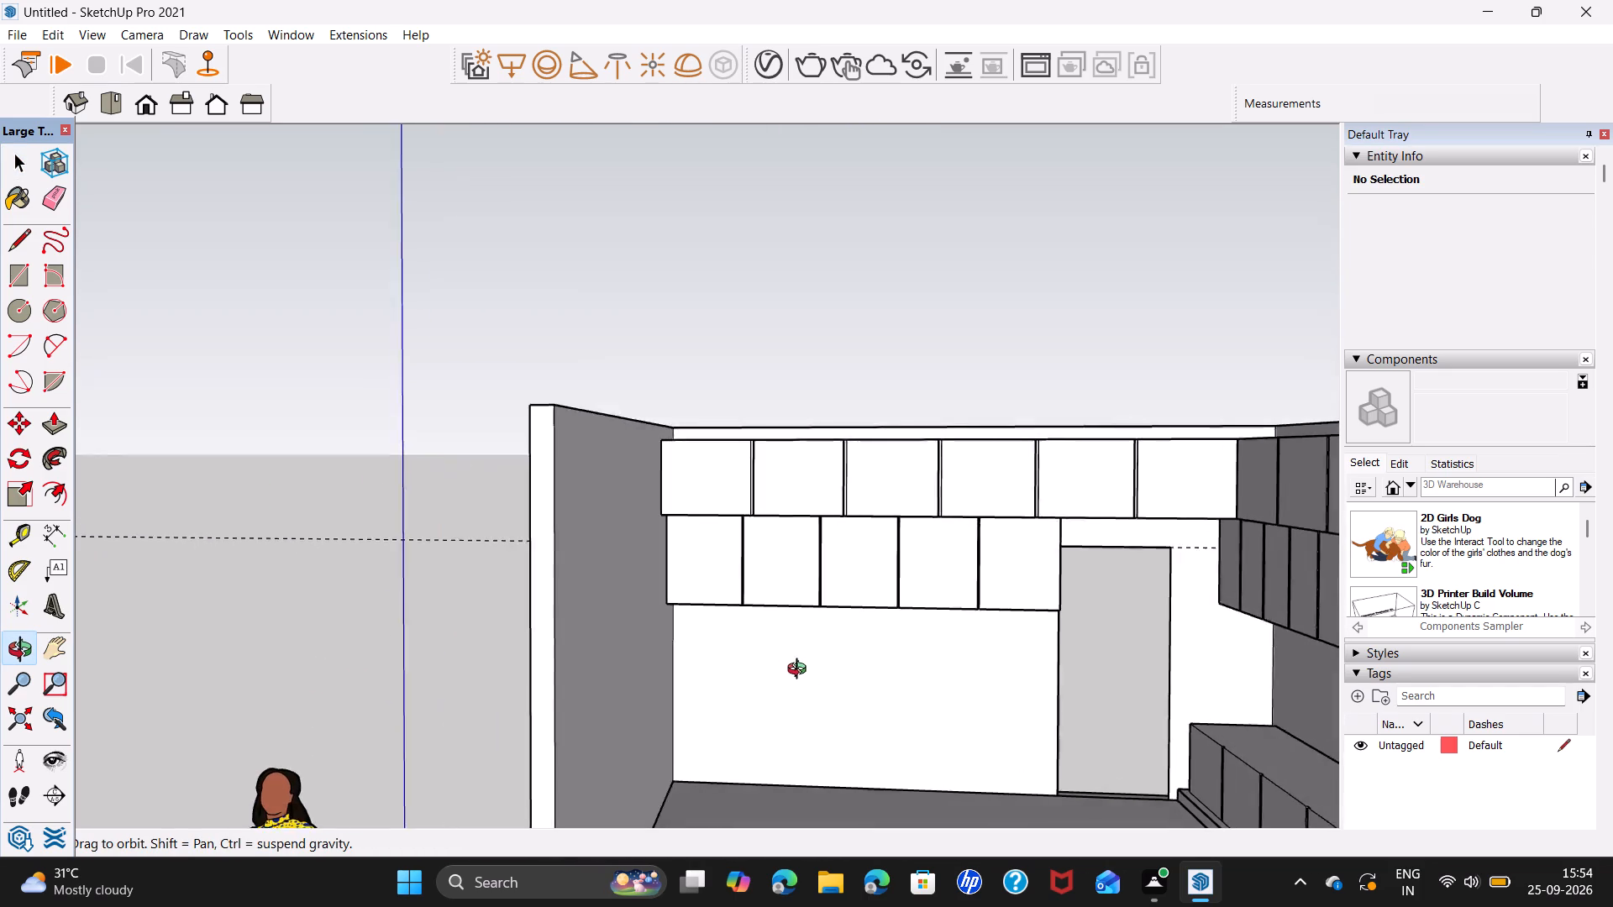
pyautogui.moveTo(801, 671); pyautogui.dragTo(794, 641, button='middle')
pyautogui.tripleClick(878, 585)
pyautogui.click(878, 585)
pyautogui.rightClick(878, 585)
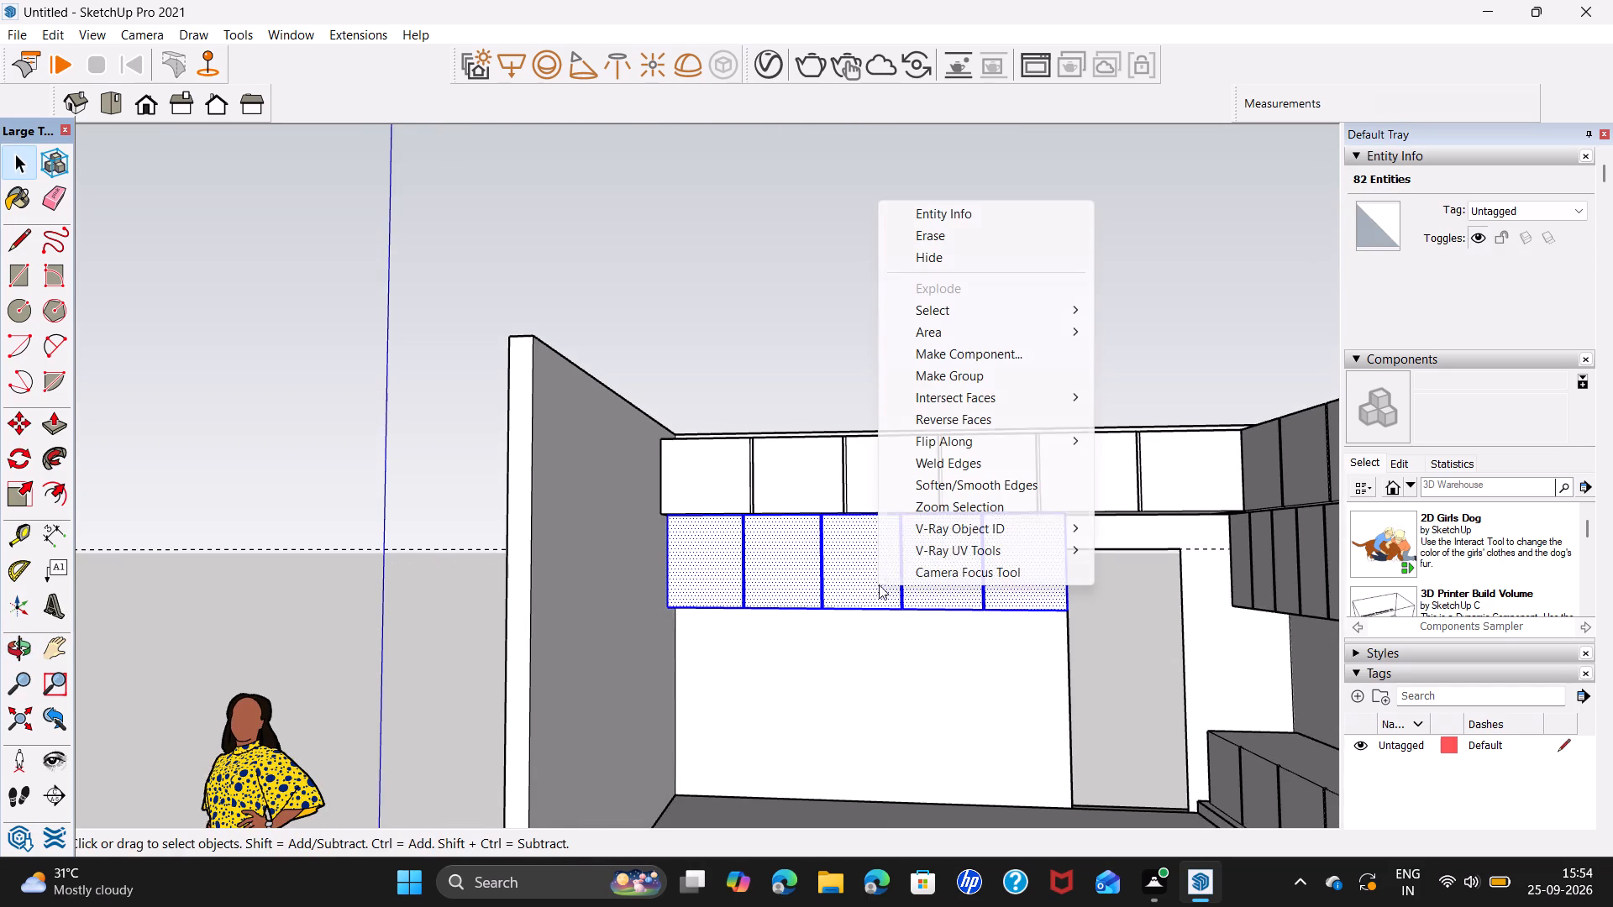
pyautogui.click(991, 379)
pyautogui.click(938, 573)
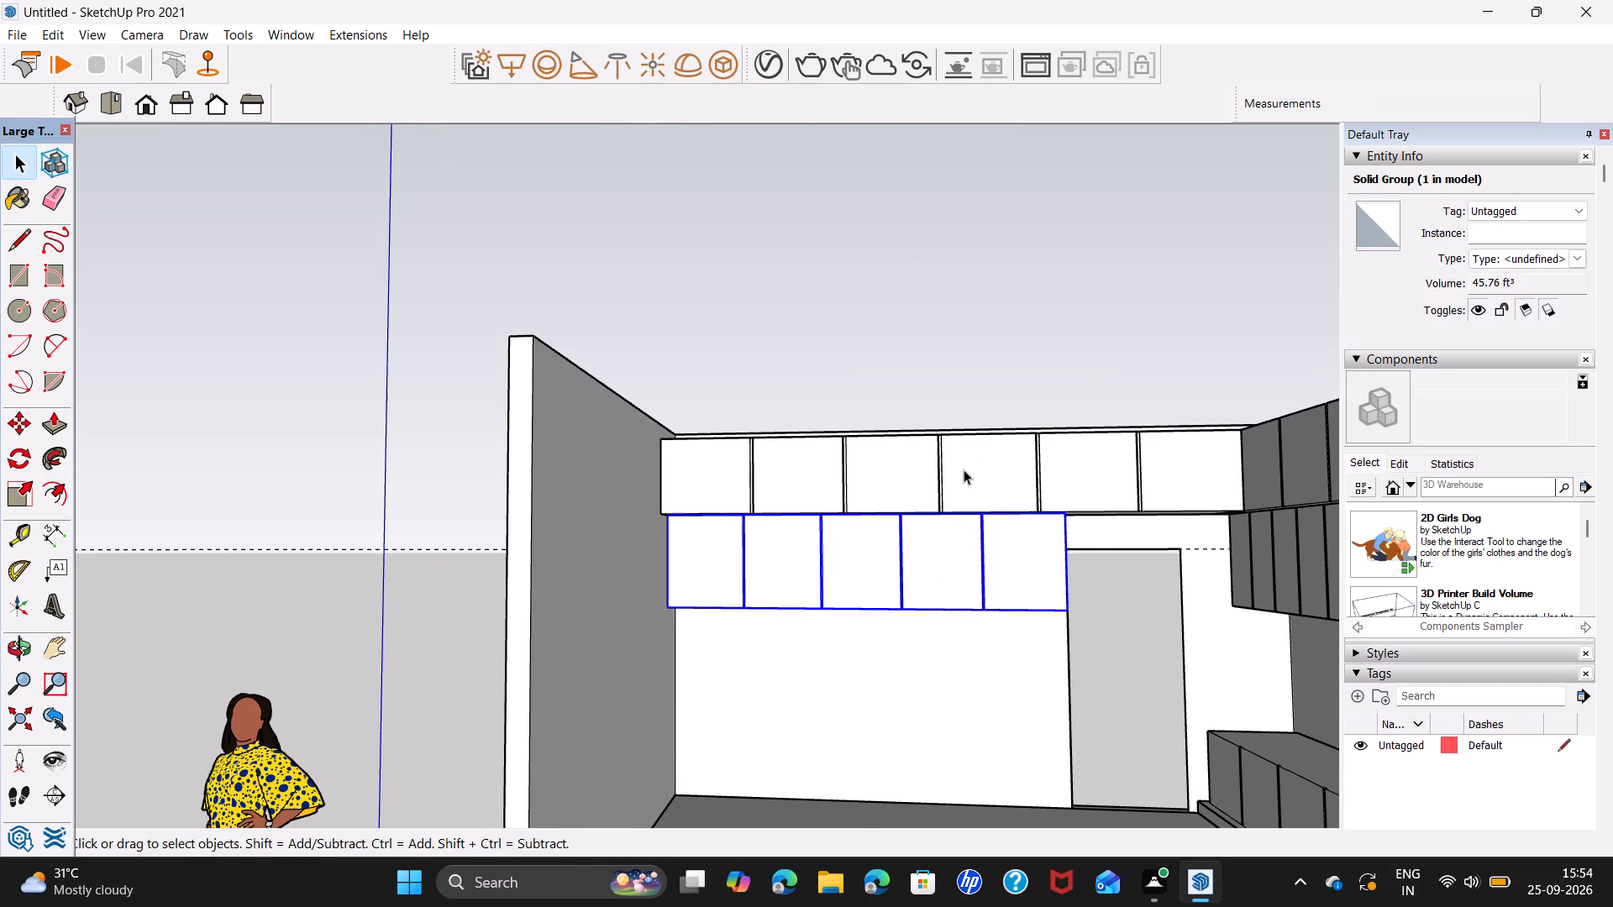
pyautogui.click(966, 467)
pyautogui.click(964, 595)
pyautogui.click(1027, 356)
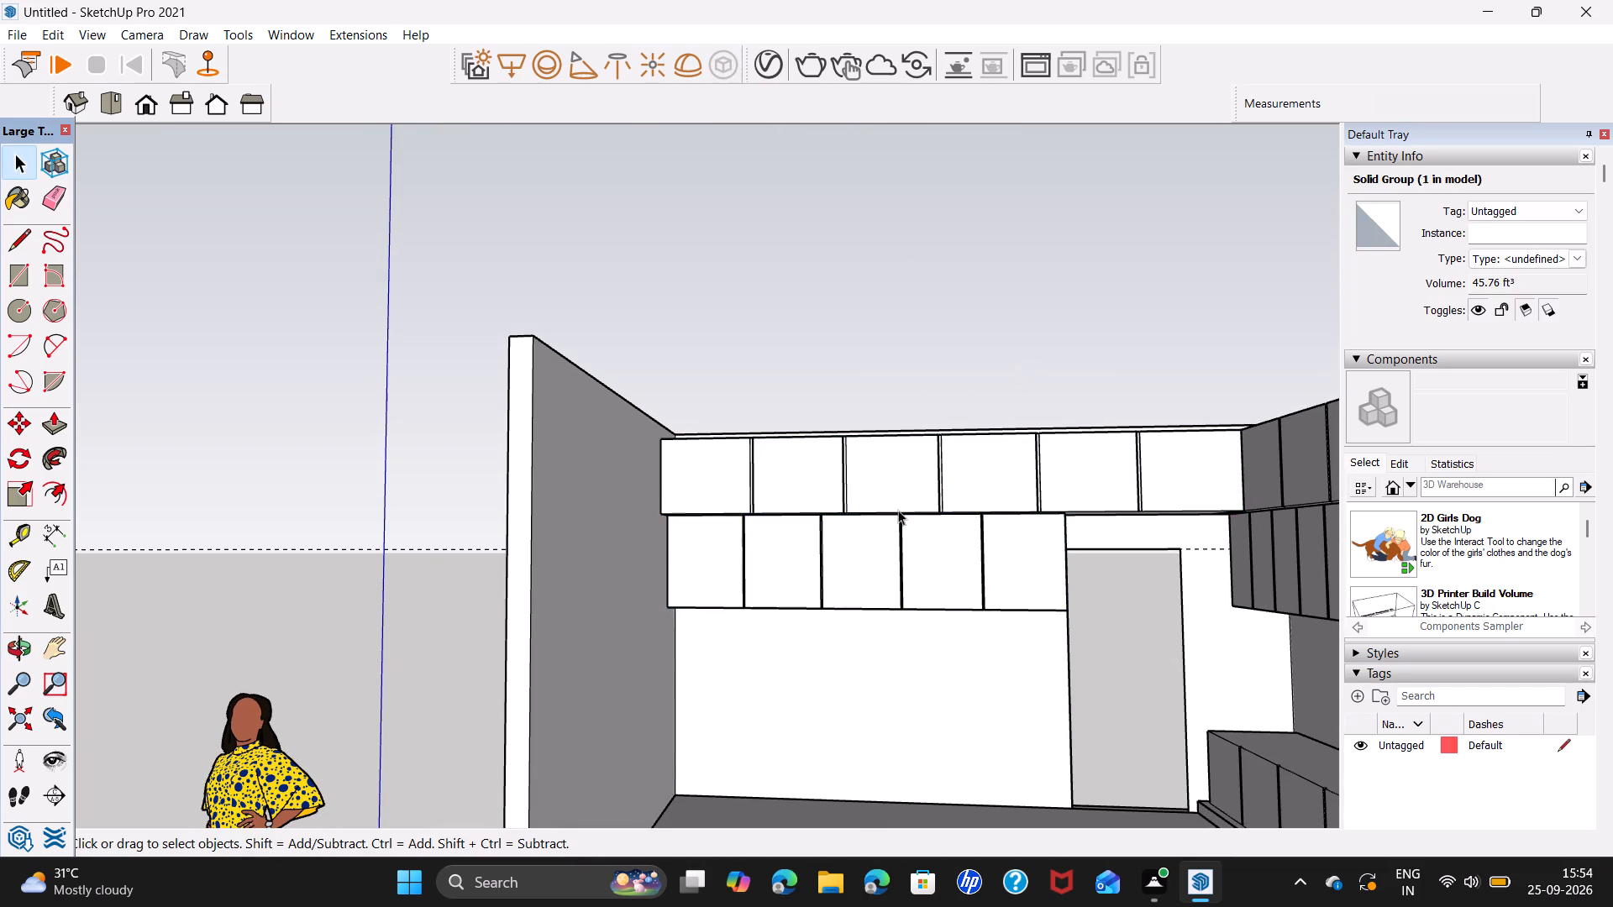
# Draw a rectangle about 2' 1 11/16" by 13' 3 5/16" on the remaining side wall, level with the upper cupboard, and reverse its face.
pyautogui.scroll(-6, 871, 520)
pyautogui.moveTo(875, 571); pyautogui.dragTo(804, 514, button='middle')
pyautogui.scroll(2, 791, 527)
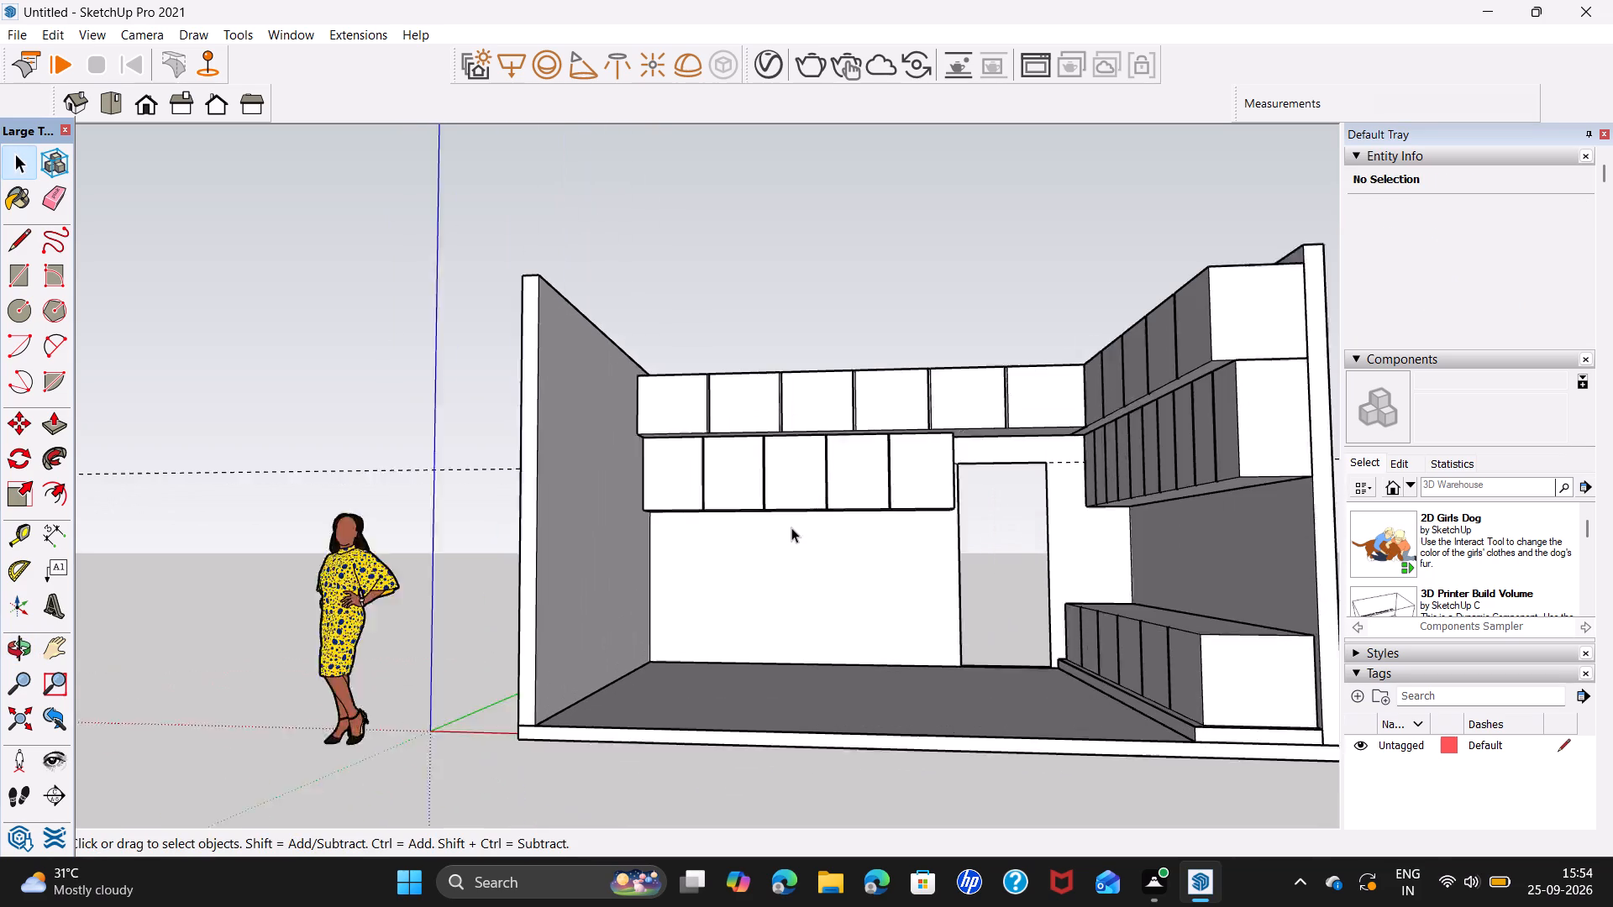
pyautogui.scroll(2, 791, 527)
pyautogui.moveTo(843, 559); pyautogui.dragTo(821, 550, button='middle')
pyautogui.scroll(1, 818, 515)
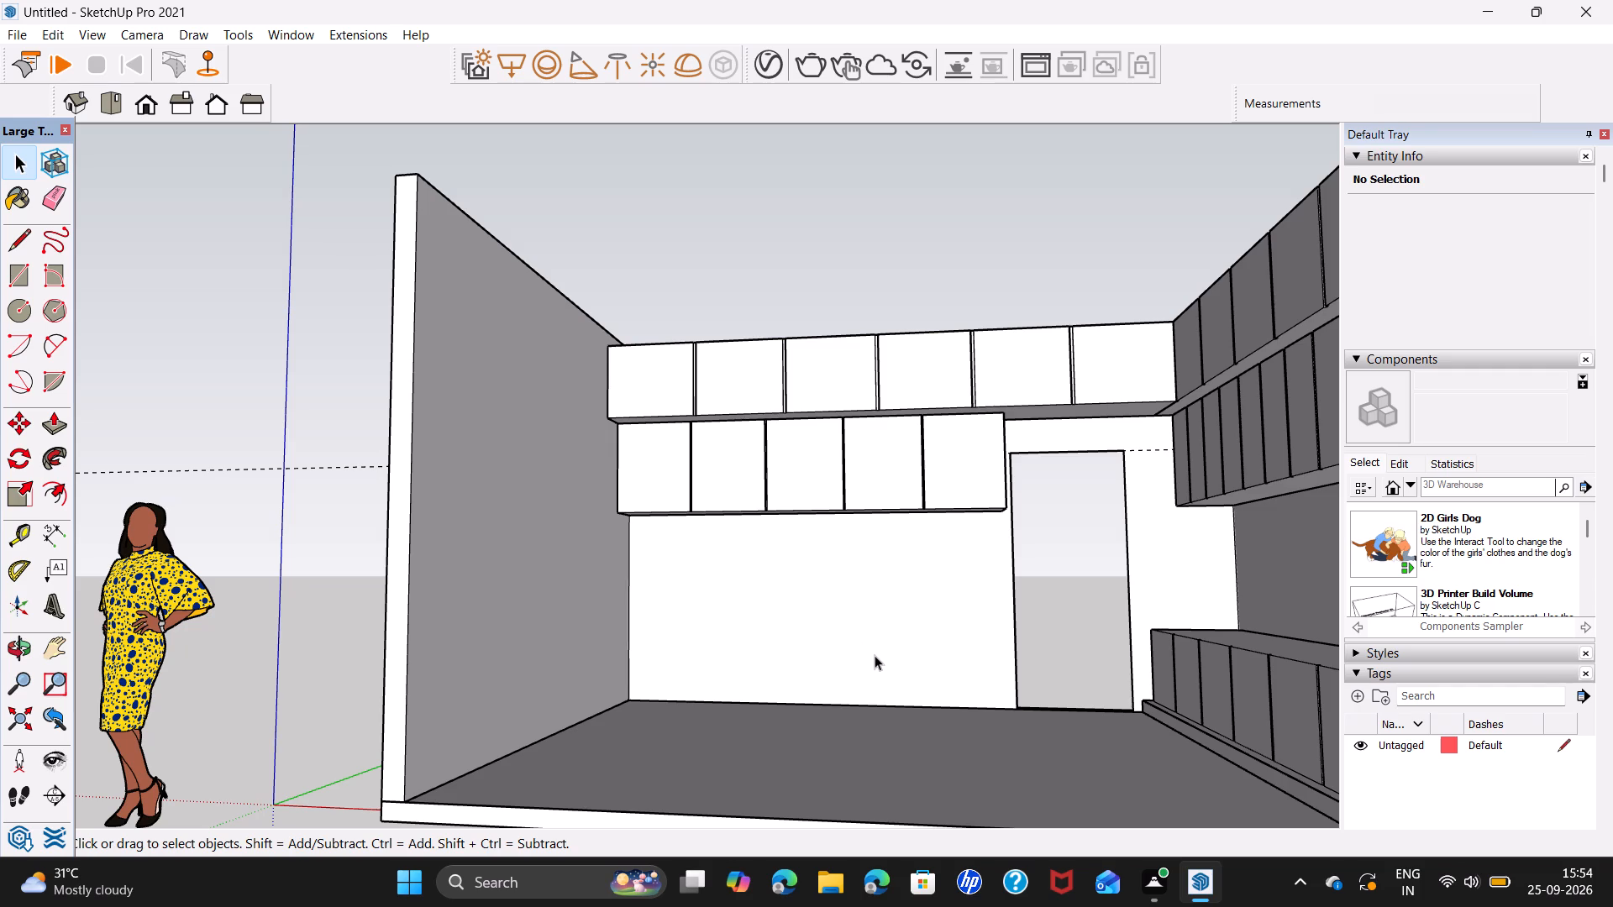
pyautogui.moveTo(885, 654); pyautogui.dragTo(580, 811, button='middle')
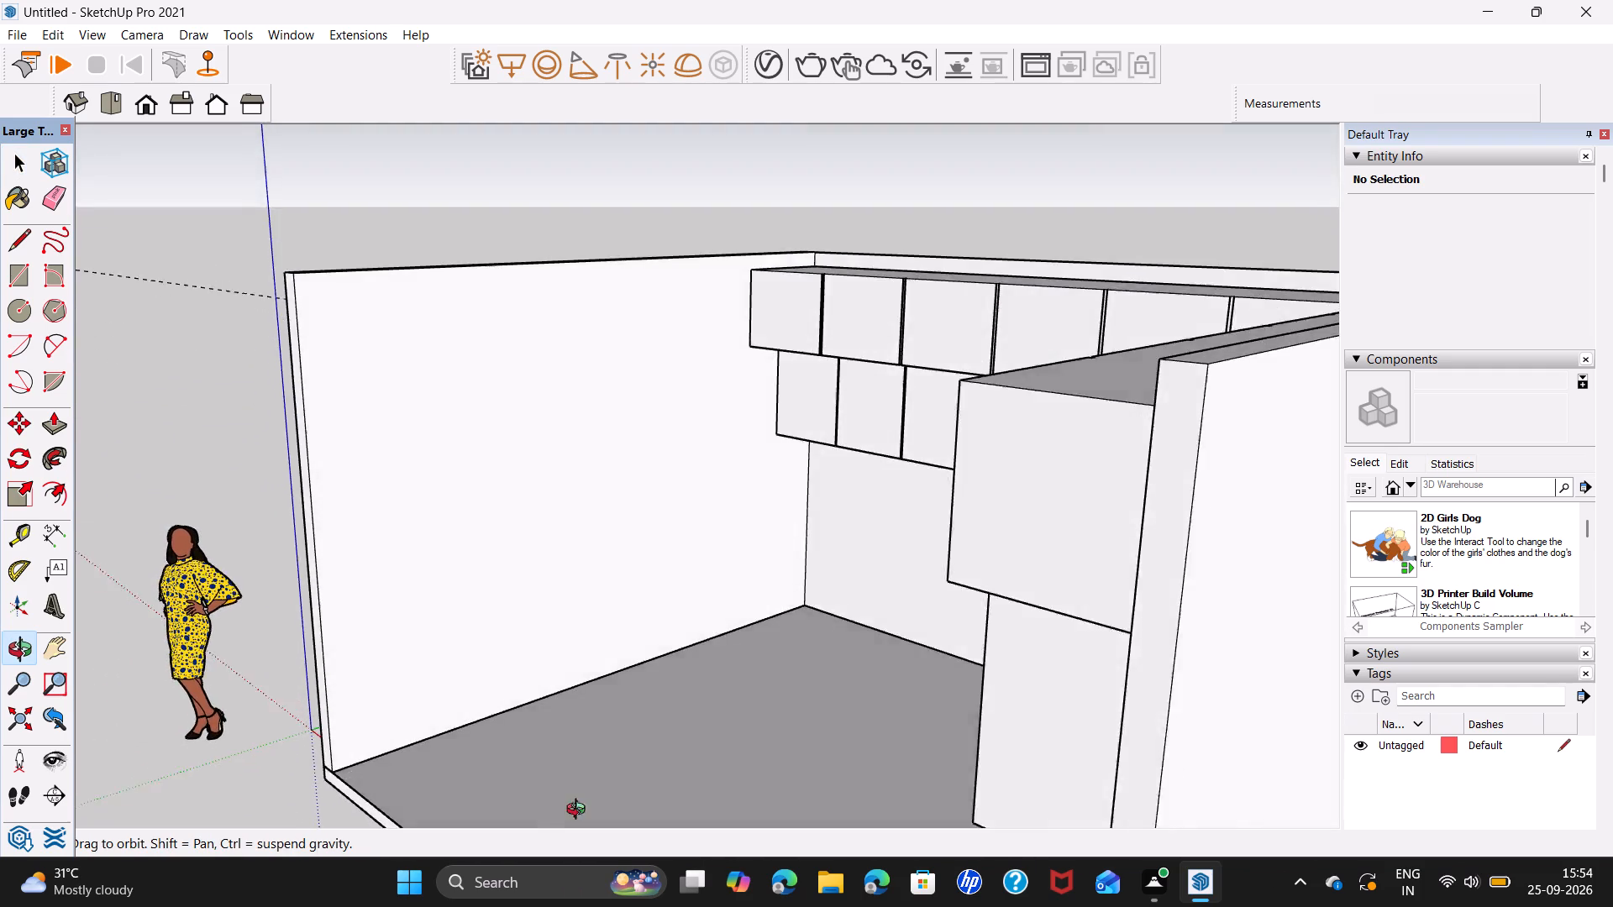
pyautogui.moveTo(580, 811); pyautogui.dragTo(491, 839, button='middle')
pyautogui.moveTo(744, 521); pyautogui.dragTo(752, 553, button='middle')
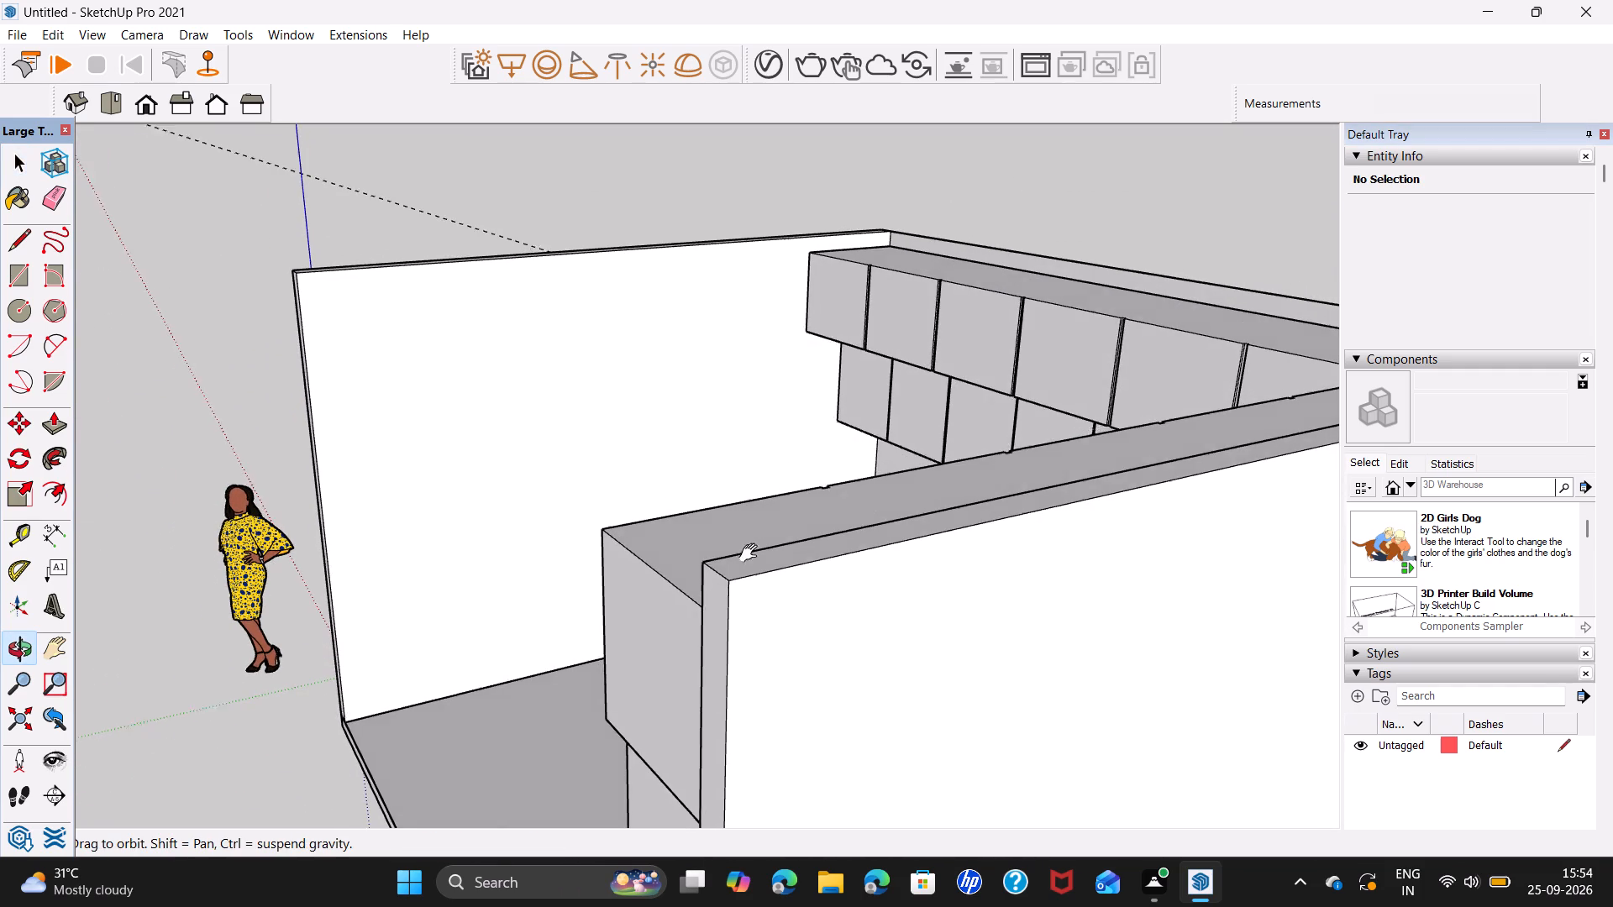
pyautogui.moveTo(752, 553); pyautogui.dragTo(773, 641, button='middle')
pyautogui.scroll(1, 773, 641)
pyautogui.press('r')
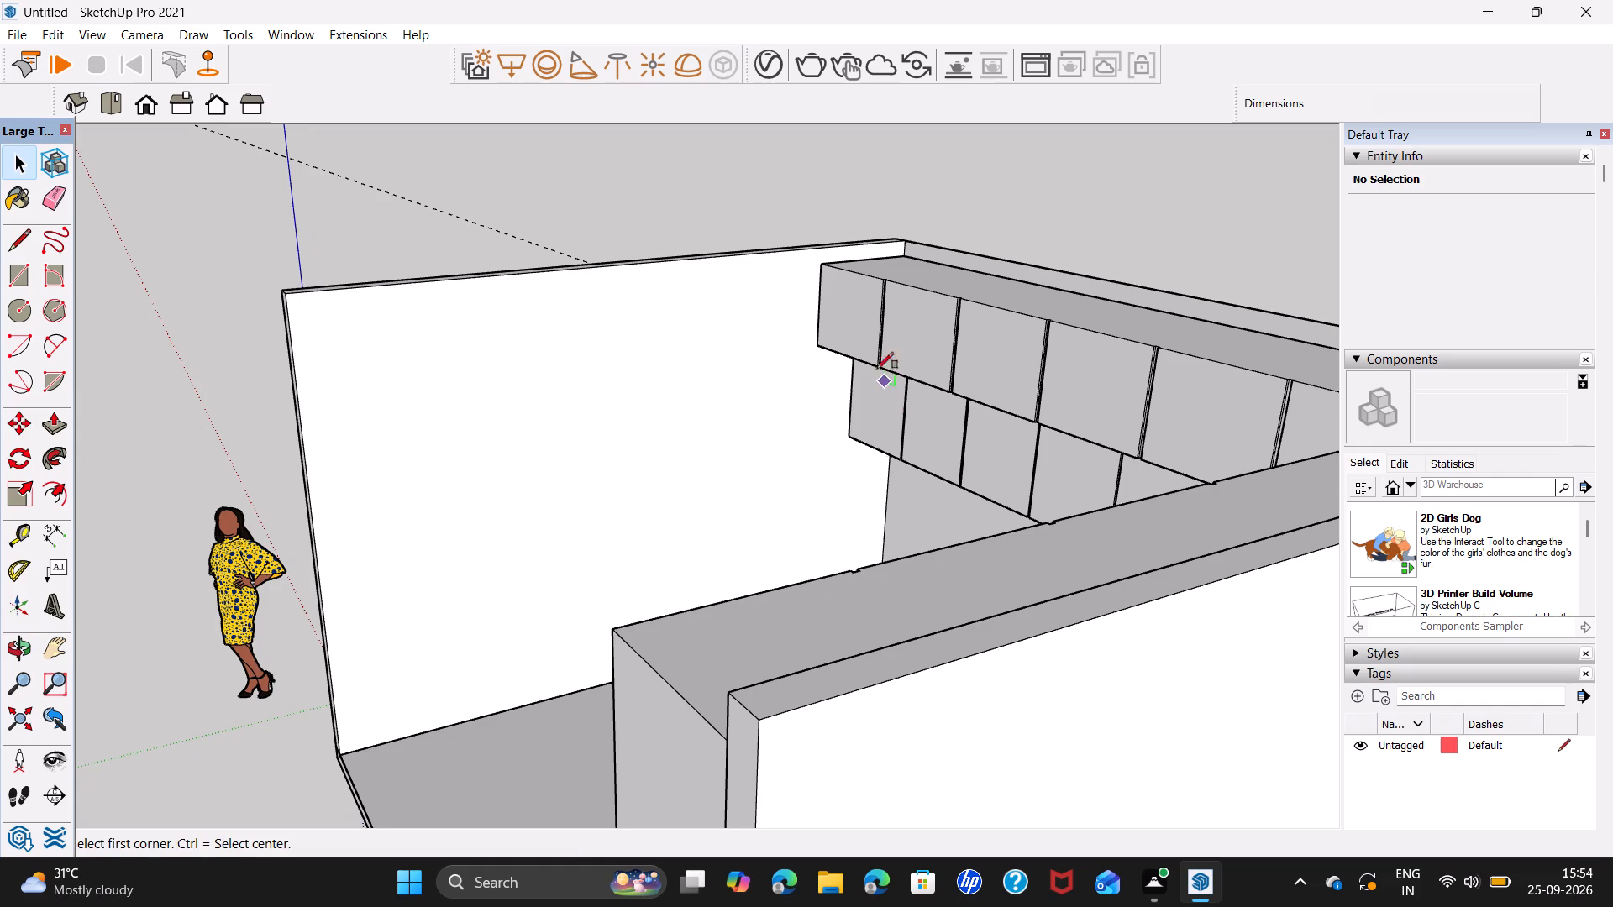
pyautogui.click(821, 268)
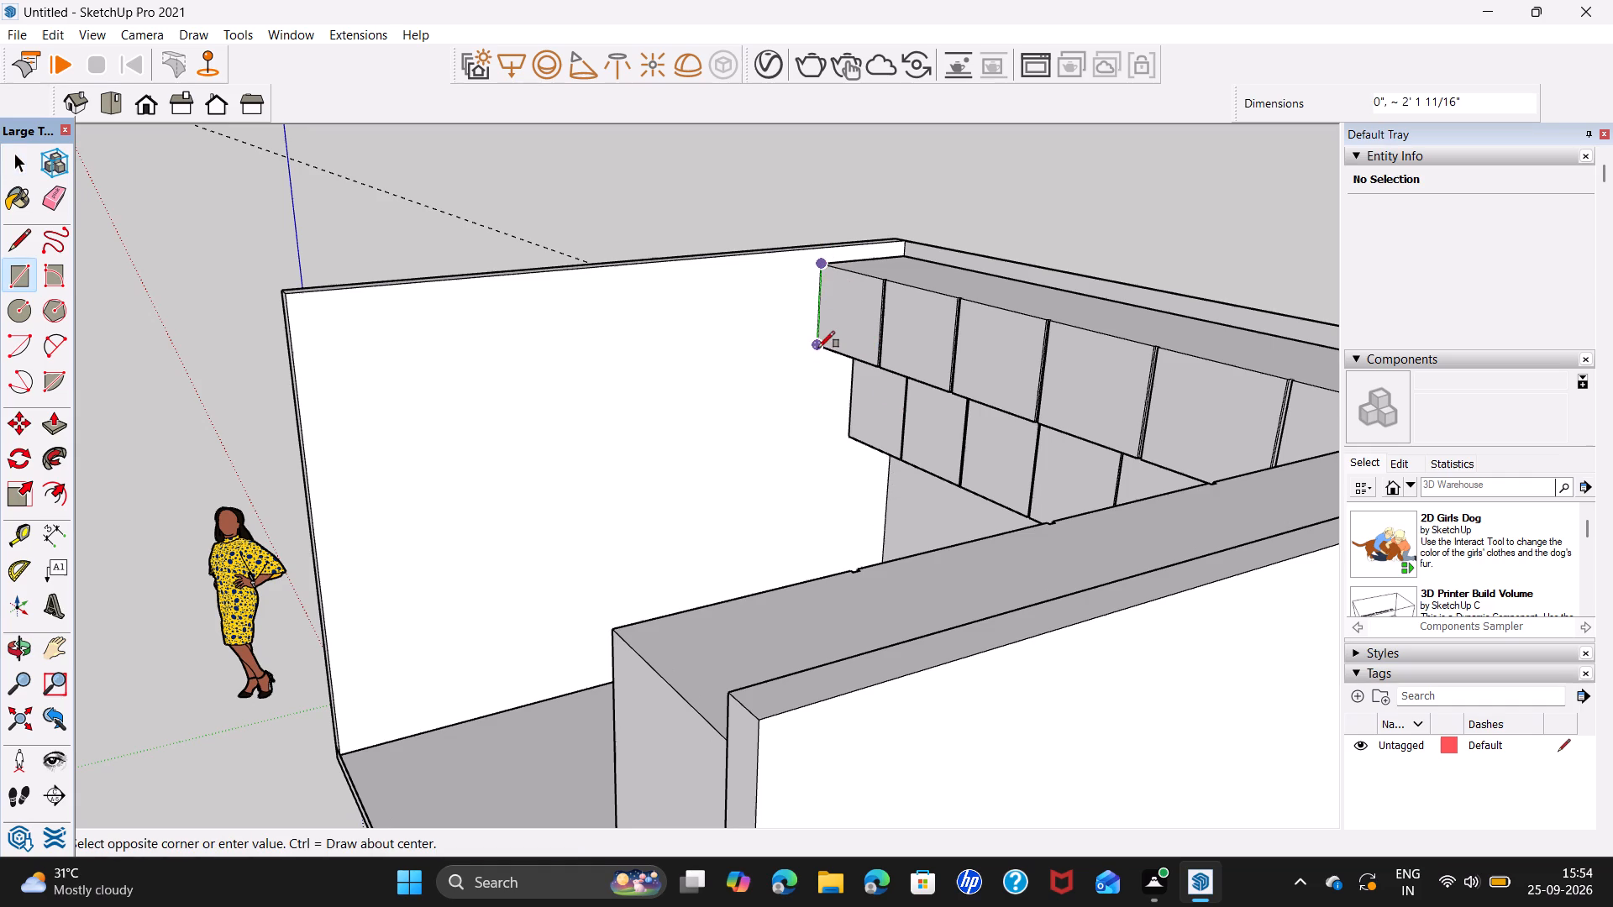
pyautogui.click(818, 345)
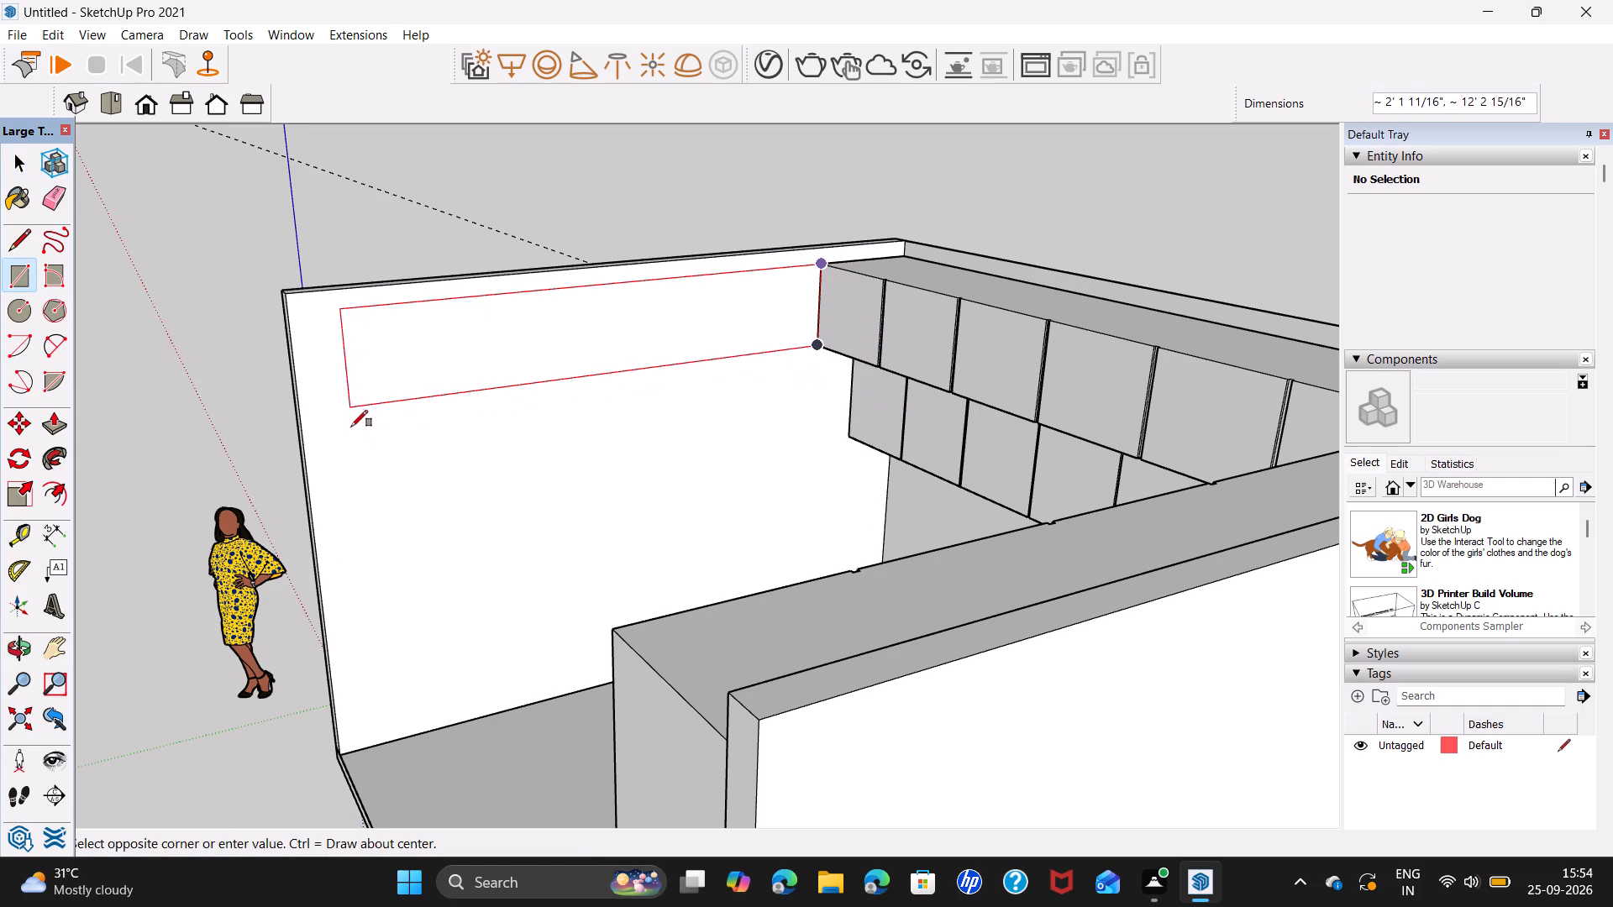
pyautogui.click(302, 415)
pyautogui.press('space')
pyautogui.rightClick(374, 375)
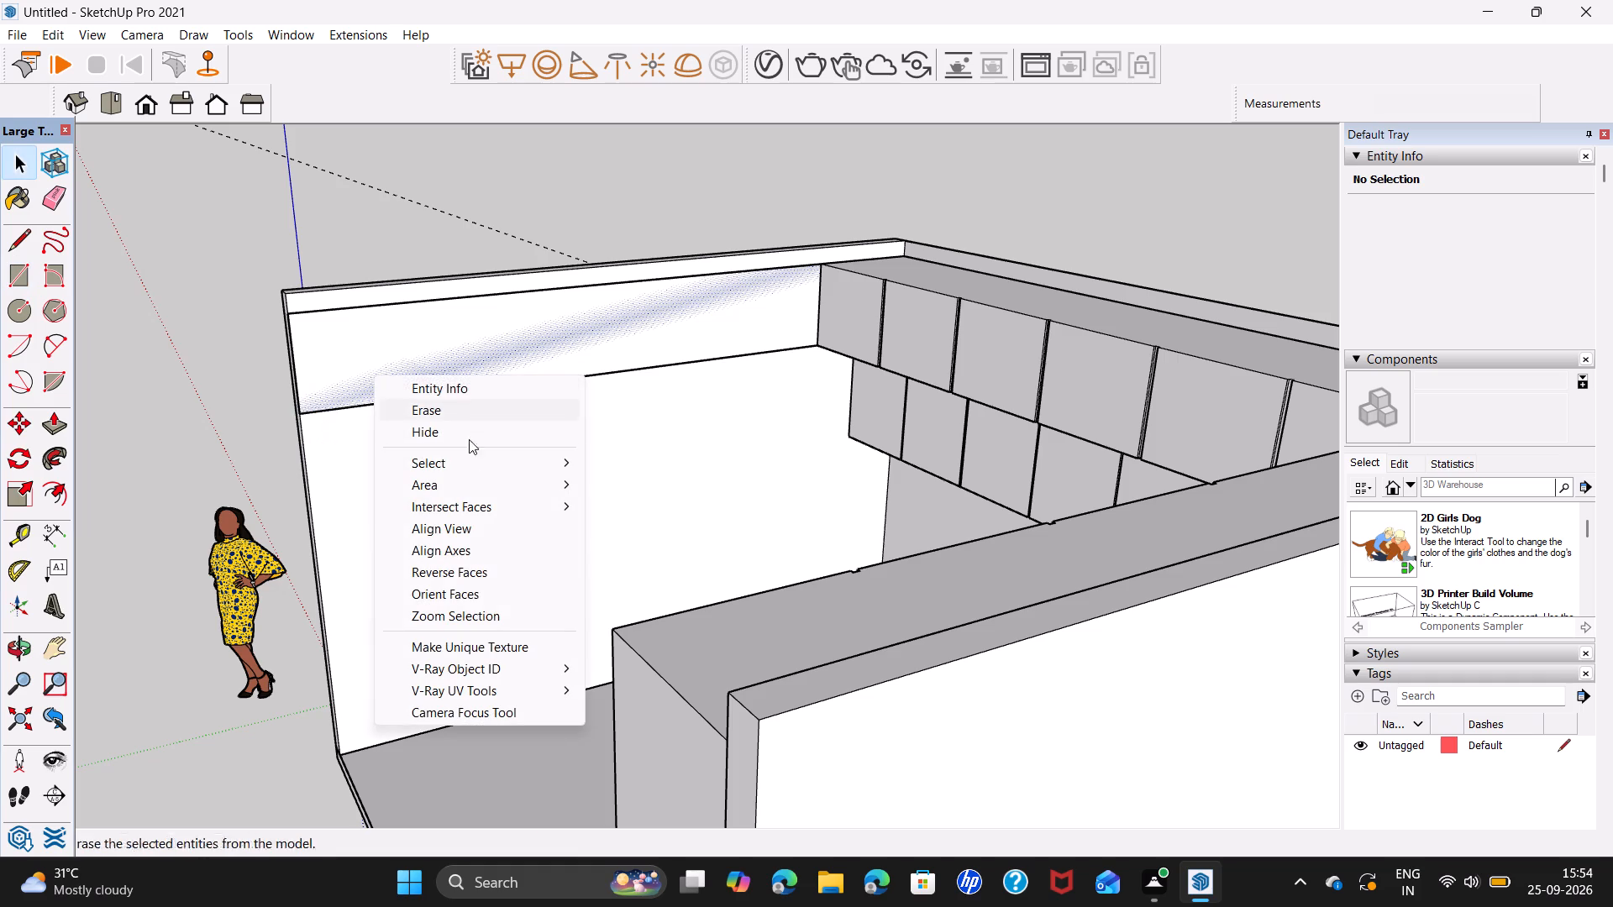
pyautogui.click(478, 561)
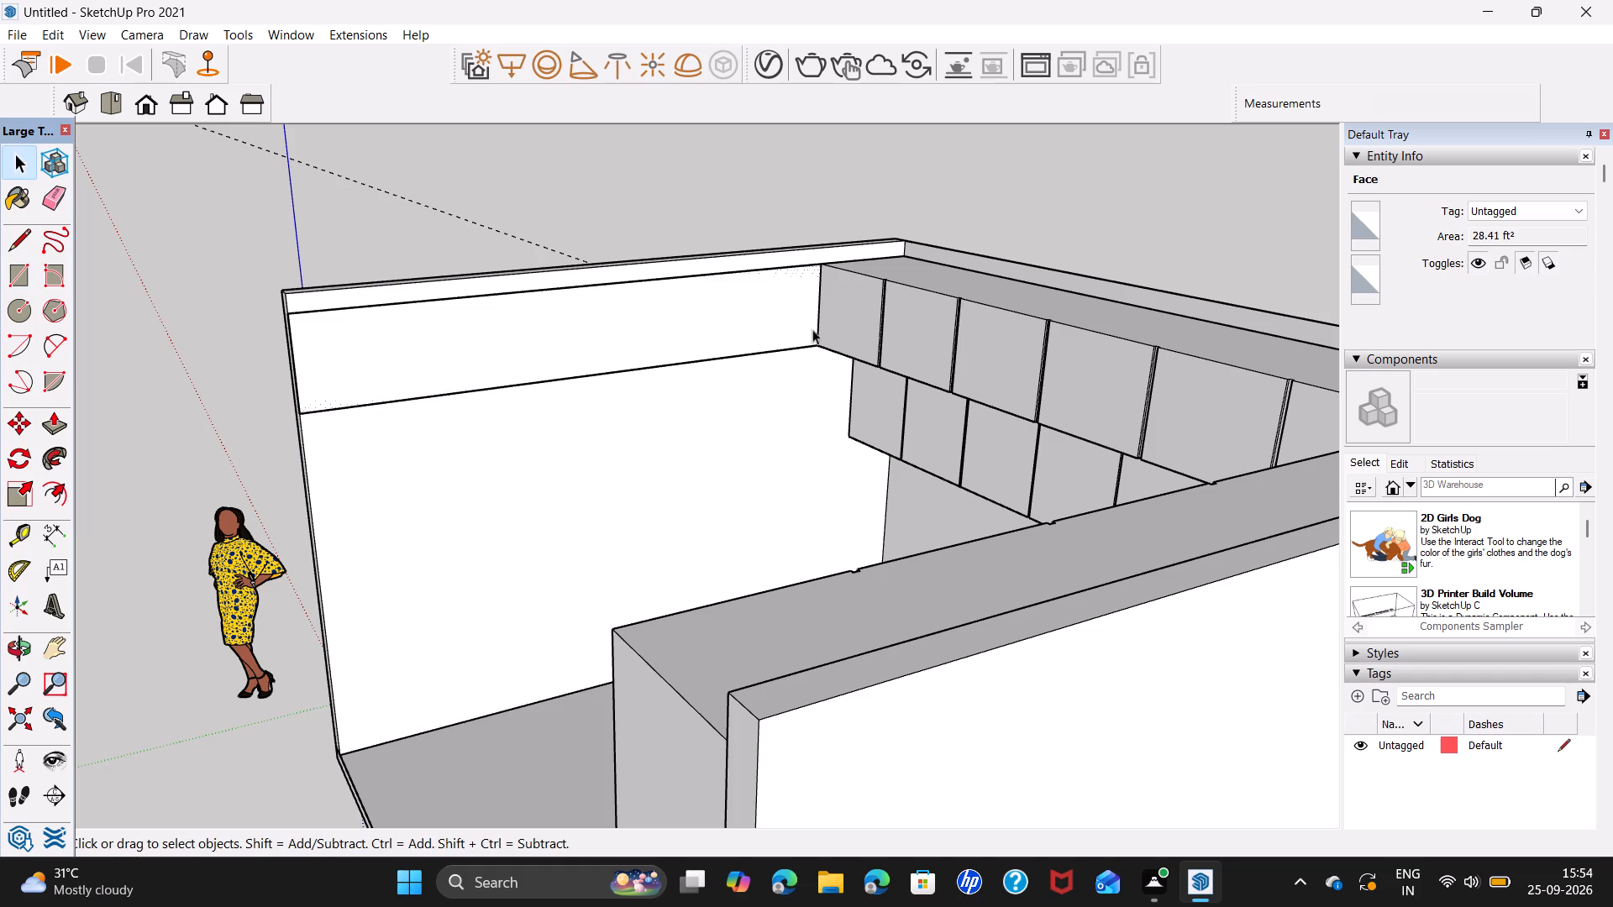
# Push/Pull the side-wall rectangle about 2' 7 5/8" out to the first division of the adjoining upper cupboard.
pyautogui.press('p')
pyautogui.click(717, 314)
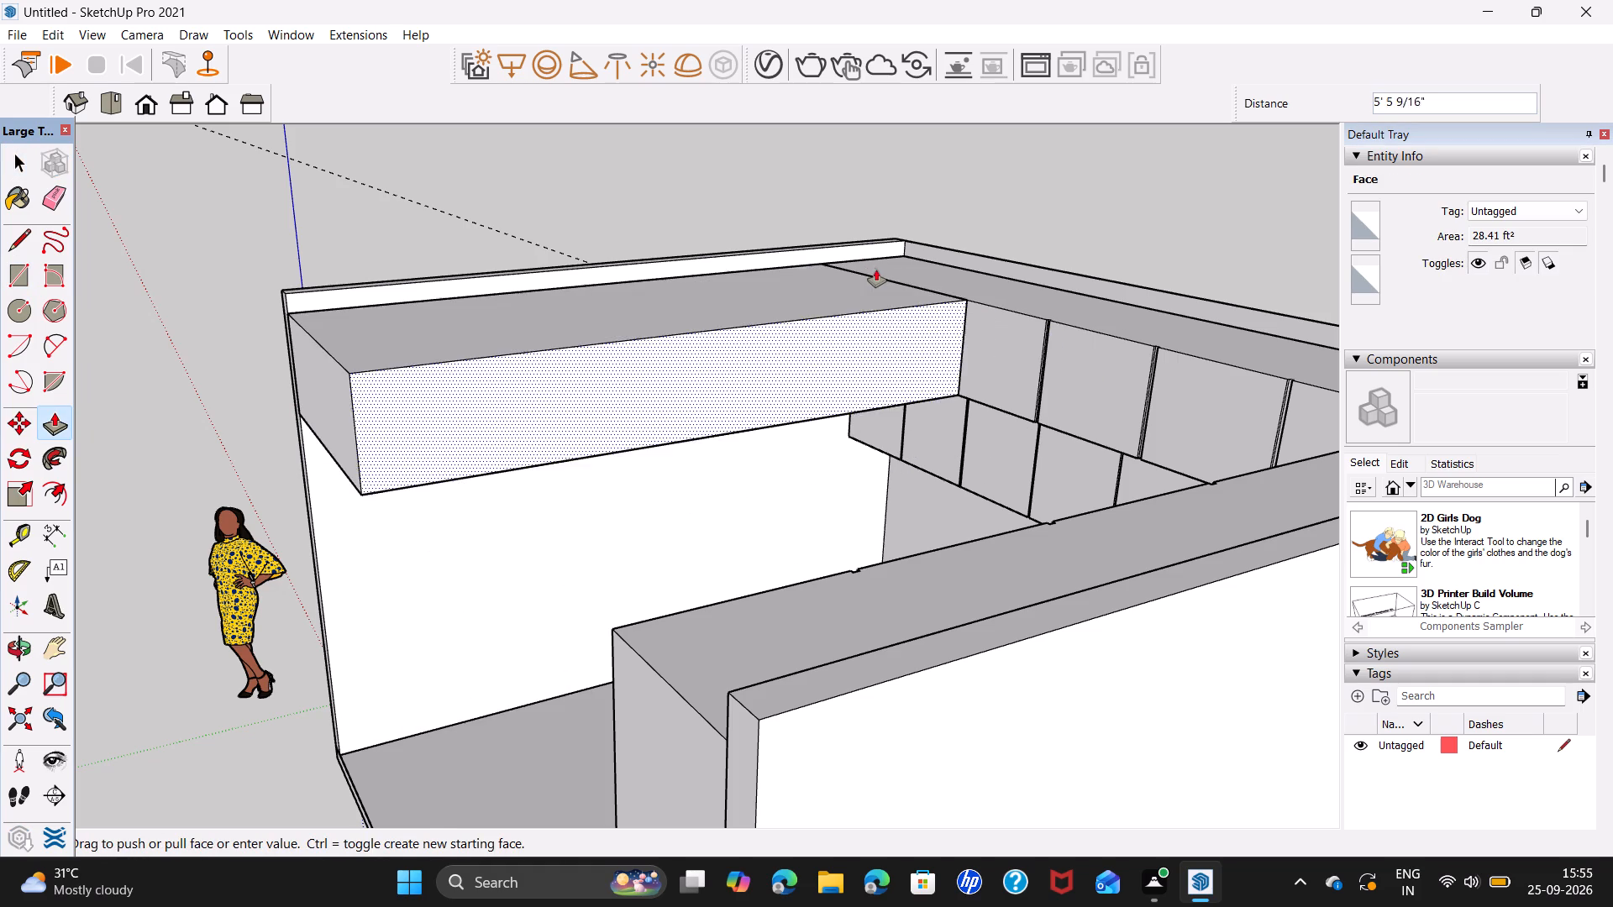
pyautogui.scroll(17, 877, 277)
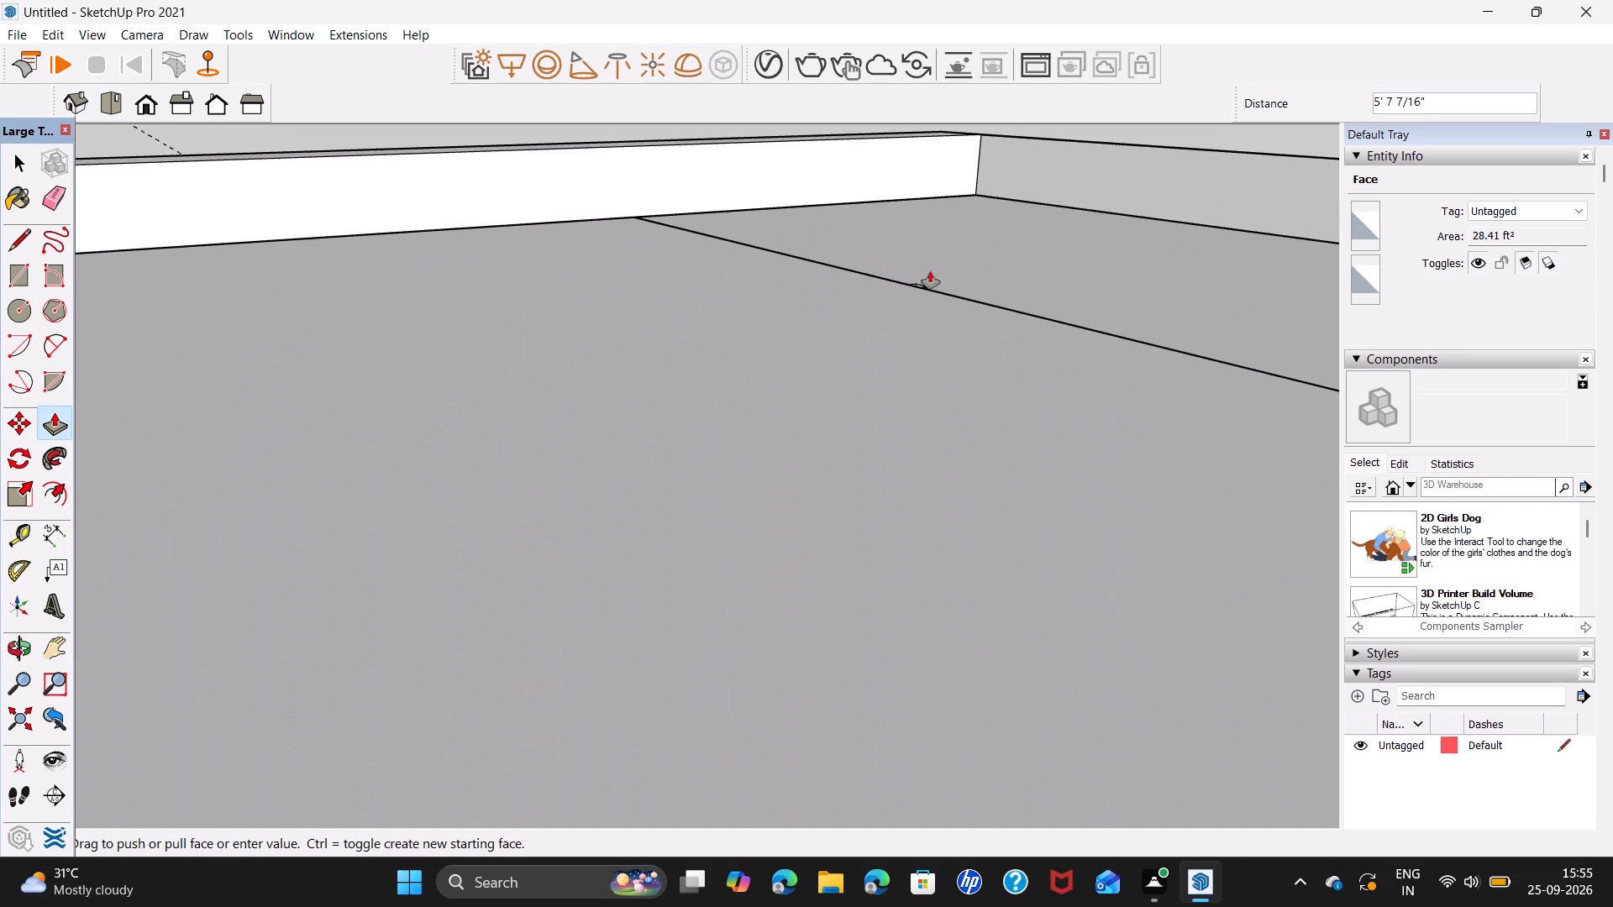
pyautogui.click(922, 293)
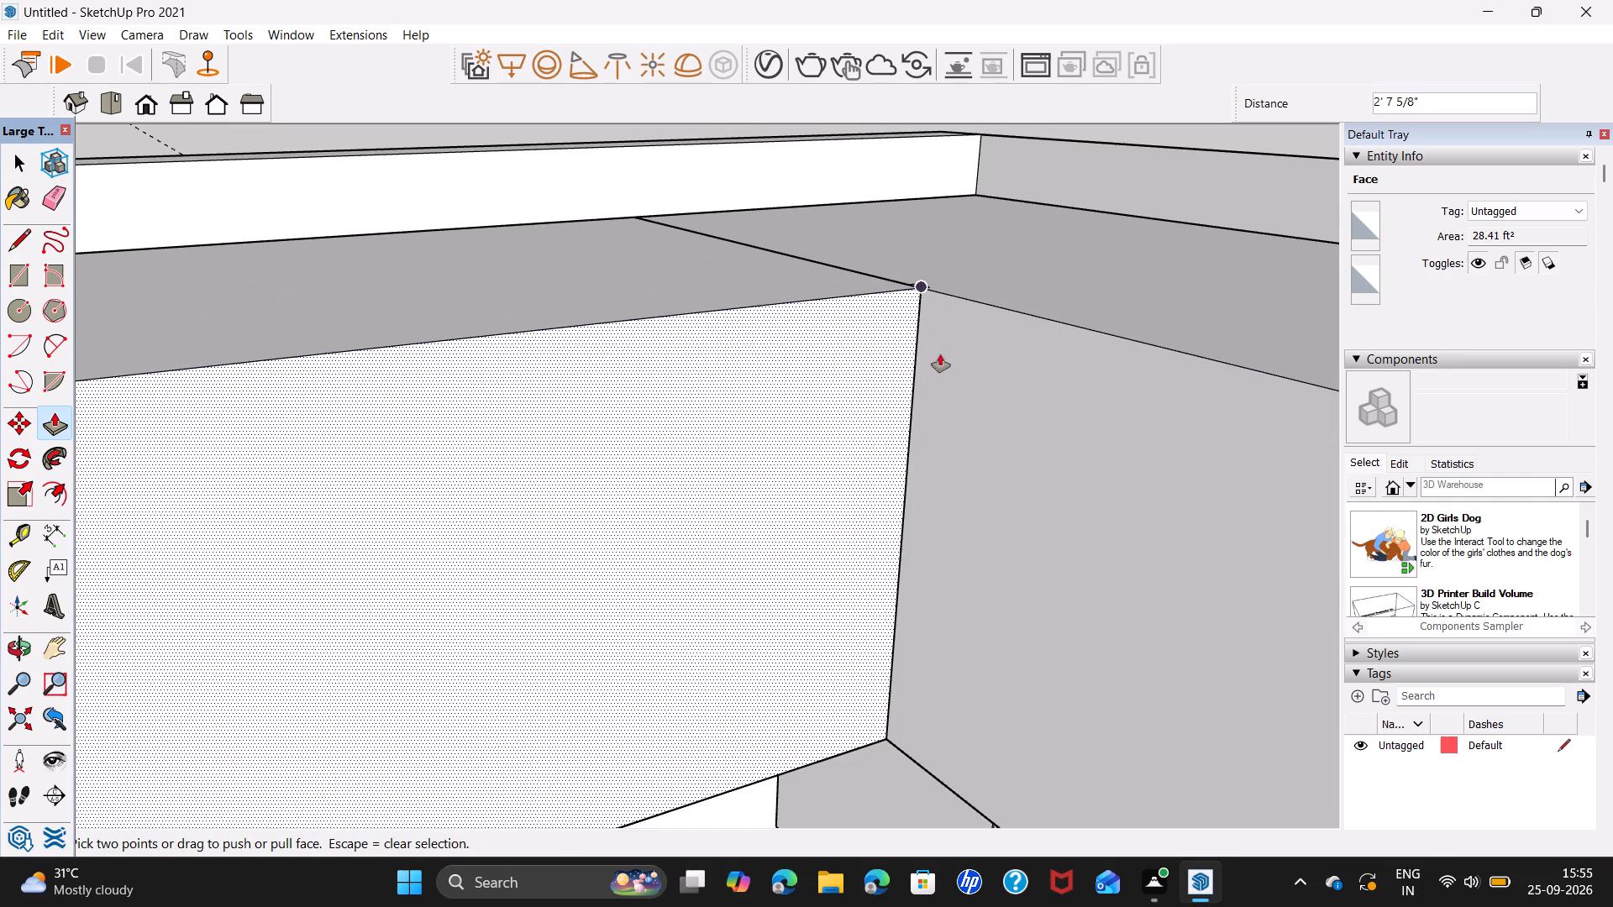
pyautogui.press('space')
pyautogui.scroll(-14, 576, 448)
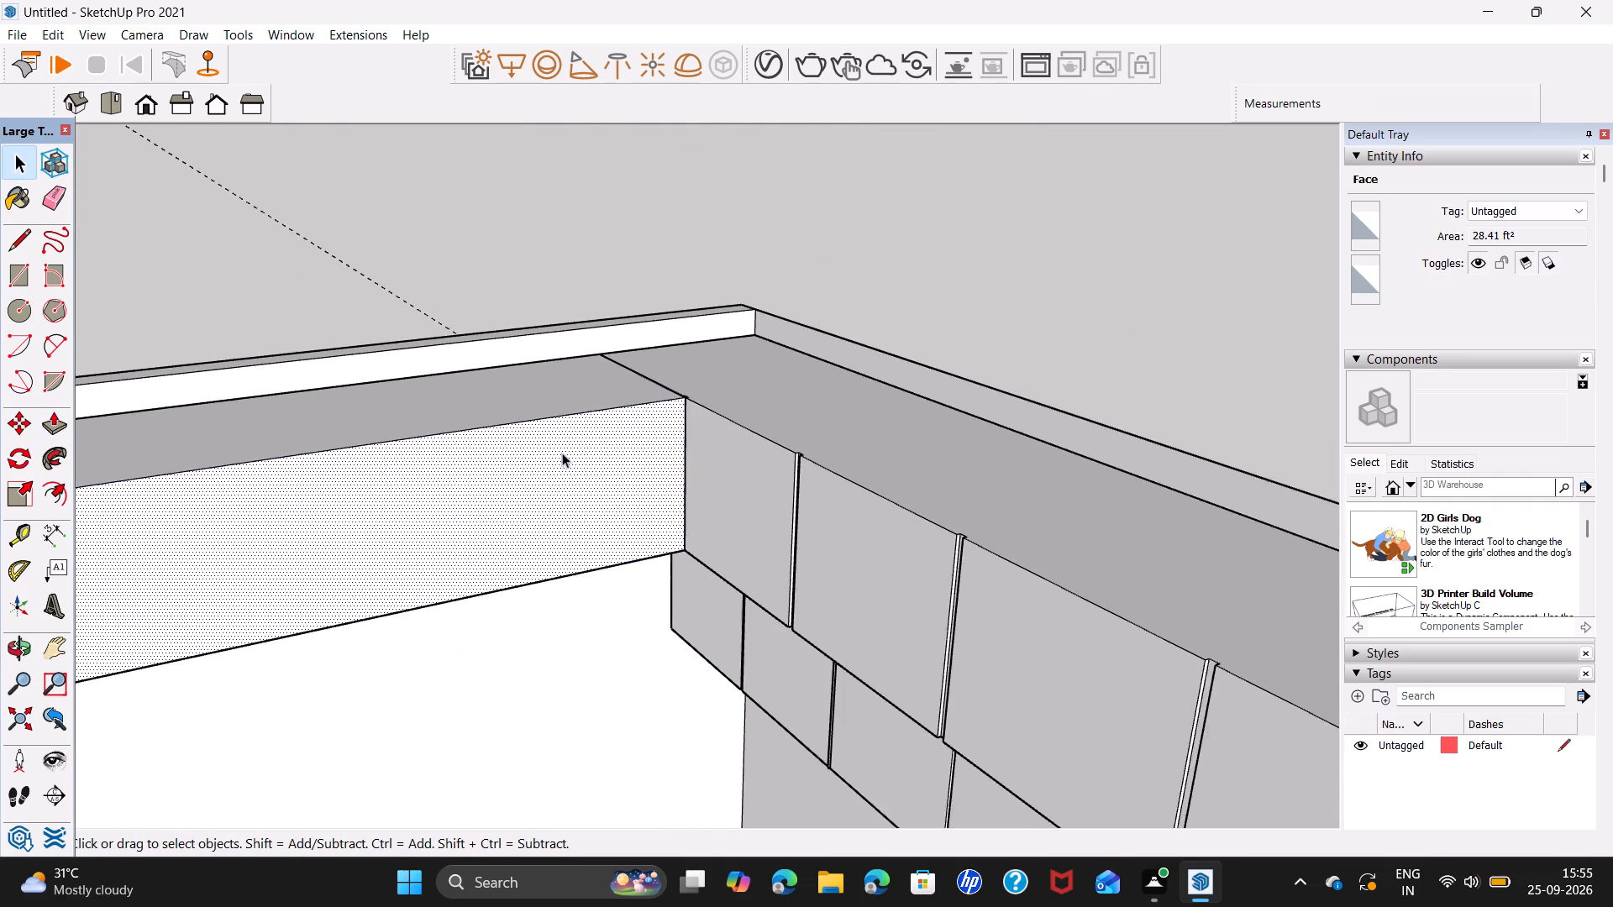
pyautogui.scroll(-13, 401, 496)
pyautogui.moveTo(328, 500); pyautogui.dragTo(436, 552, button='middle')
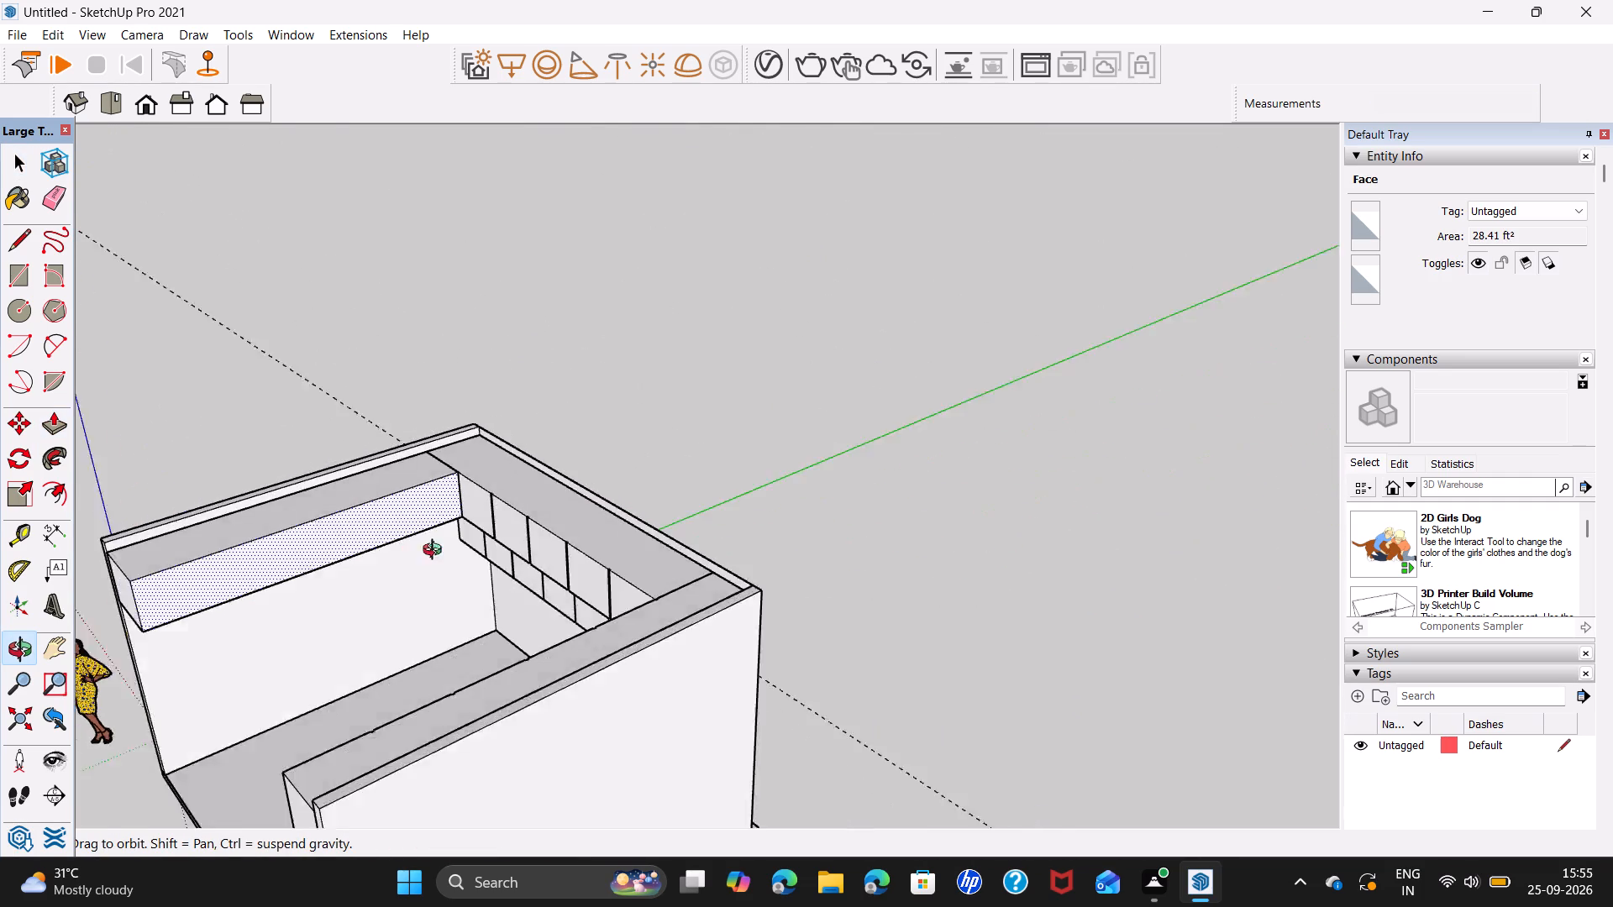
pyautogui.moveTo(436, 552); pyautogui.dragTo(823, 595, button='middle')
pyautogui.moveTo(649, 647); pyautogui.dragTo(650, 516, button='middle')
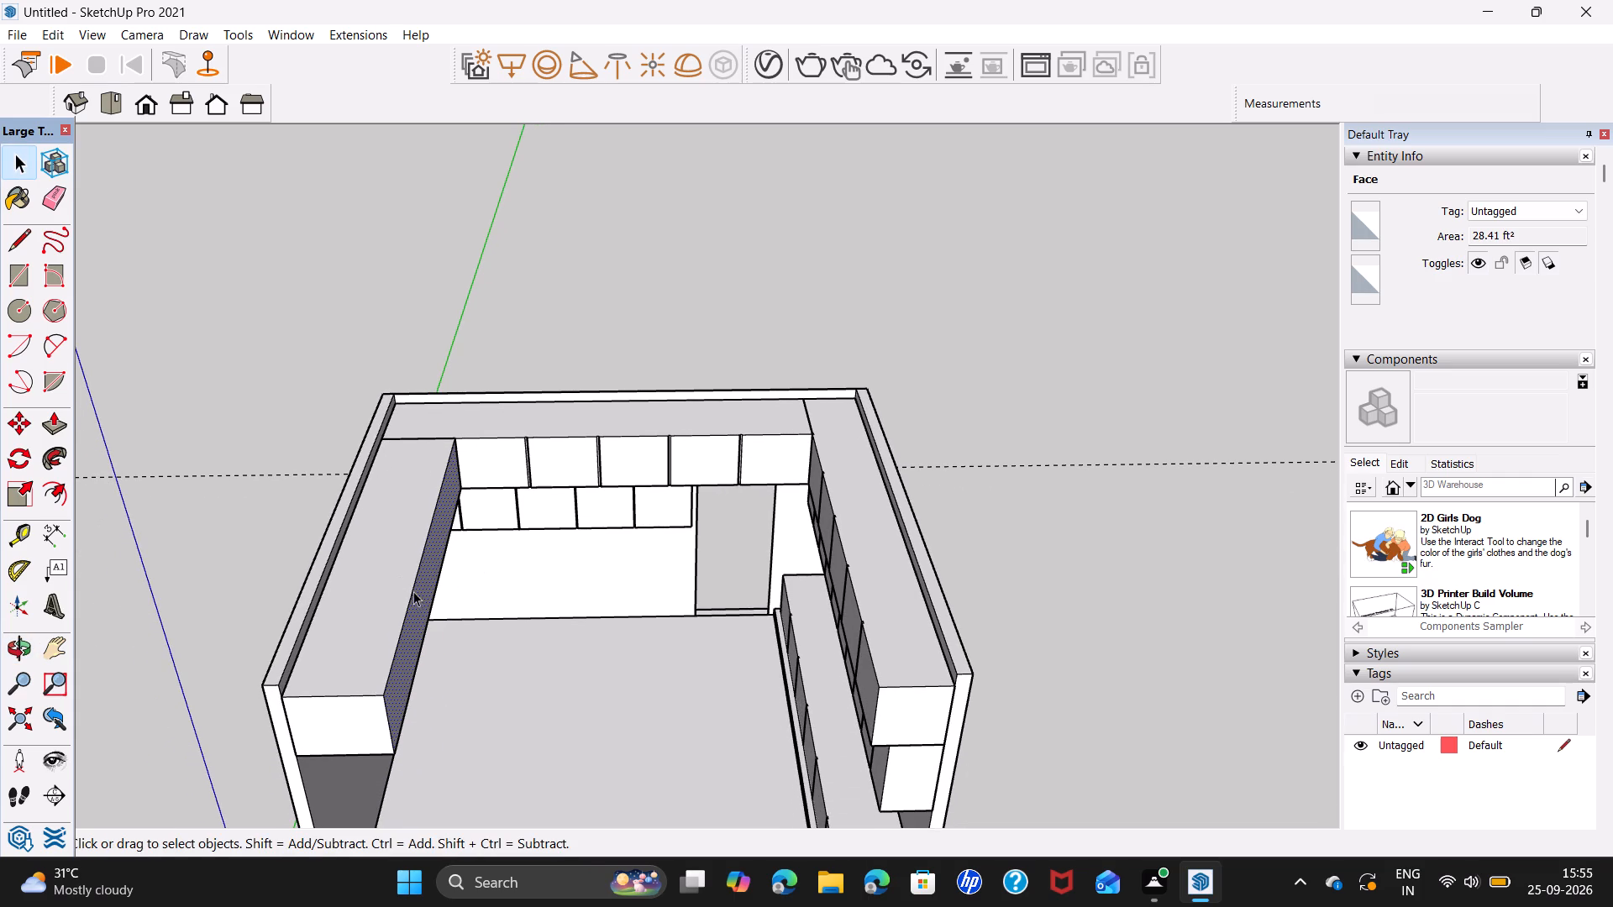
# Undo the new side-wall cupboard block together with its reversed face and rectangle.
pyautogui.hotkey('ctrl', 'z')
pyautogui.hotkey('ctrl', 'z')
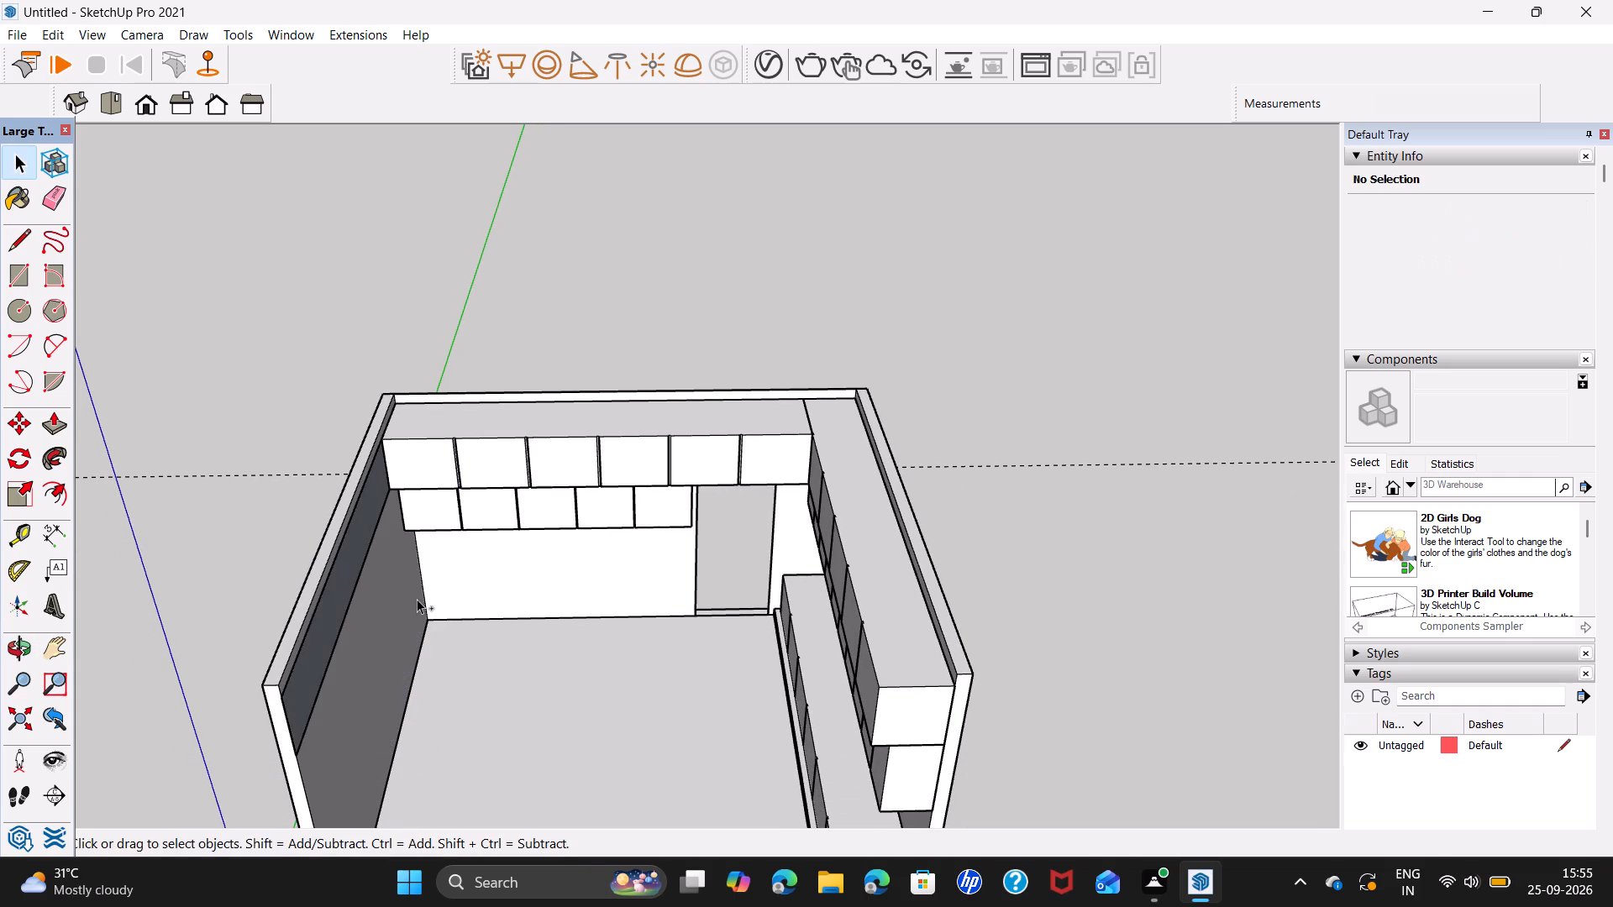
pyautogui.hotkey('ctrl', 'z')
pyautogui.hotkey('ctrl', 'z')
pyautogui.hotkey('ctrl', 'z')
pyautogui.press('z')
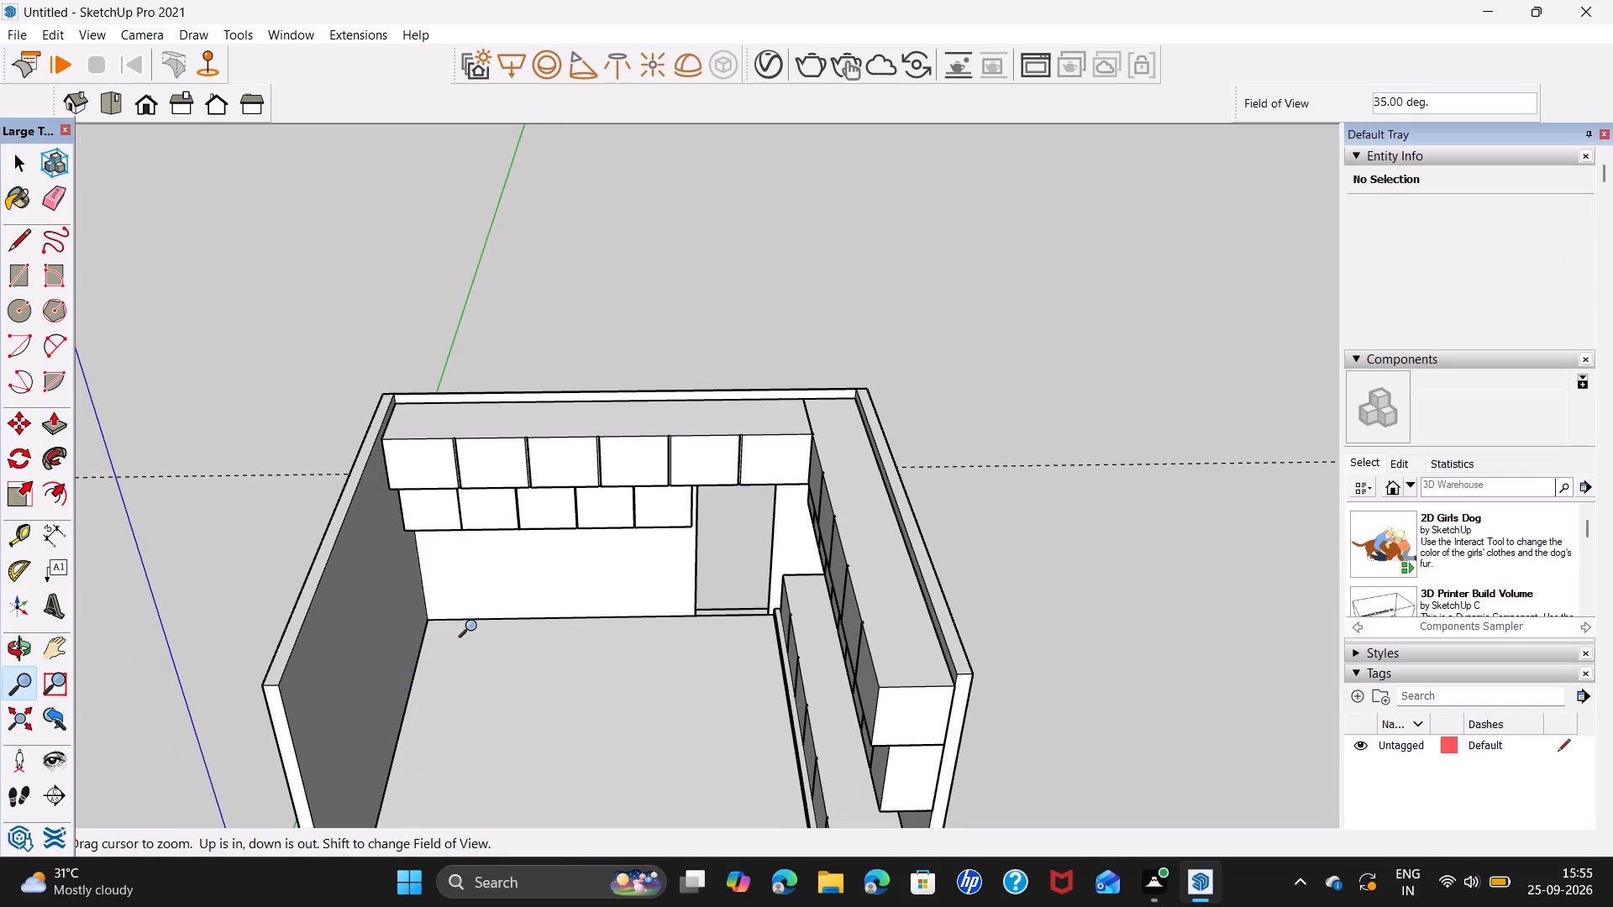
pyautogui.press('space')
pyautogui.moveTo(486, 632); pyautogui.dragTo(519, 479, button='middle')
# Undo the doorway wall's lower overhead cupboard, from its grooves and divisions back to the flat rectangle on the wall.
pyautogui.hotkey('ctrl', 'z')
pyautogui.hotkey('ctrl', 'z')
pyautogui.hotkey('ctrl', 'z')
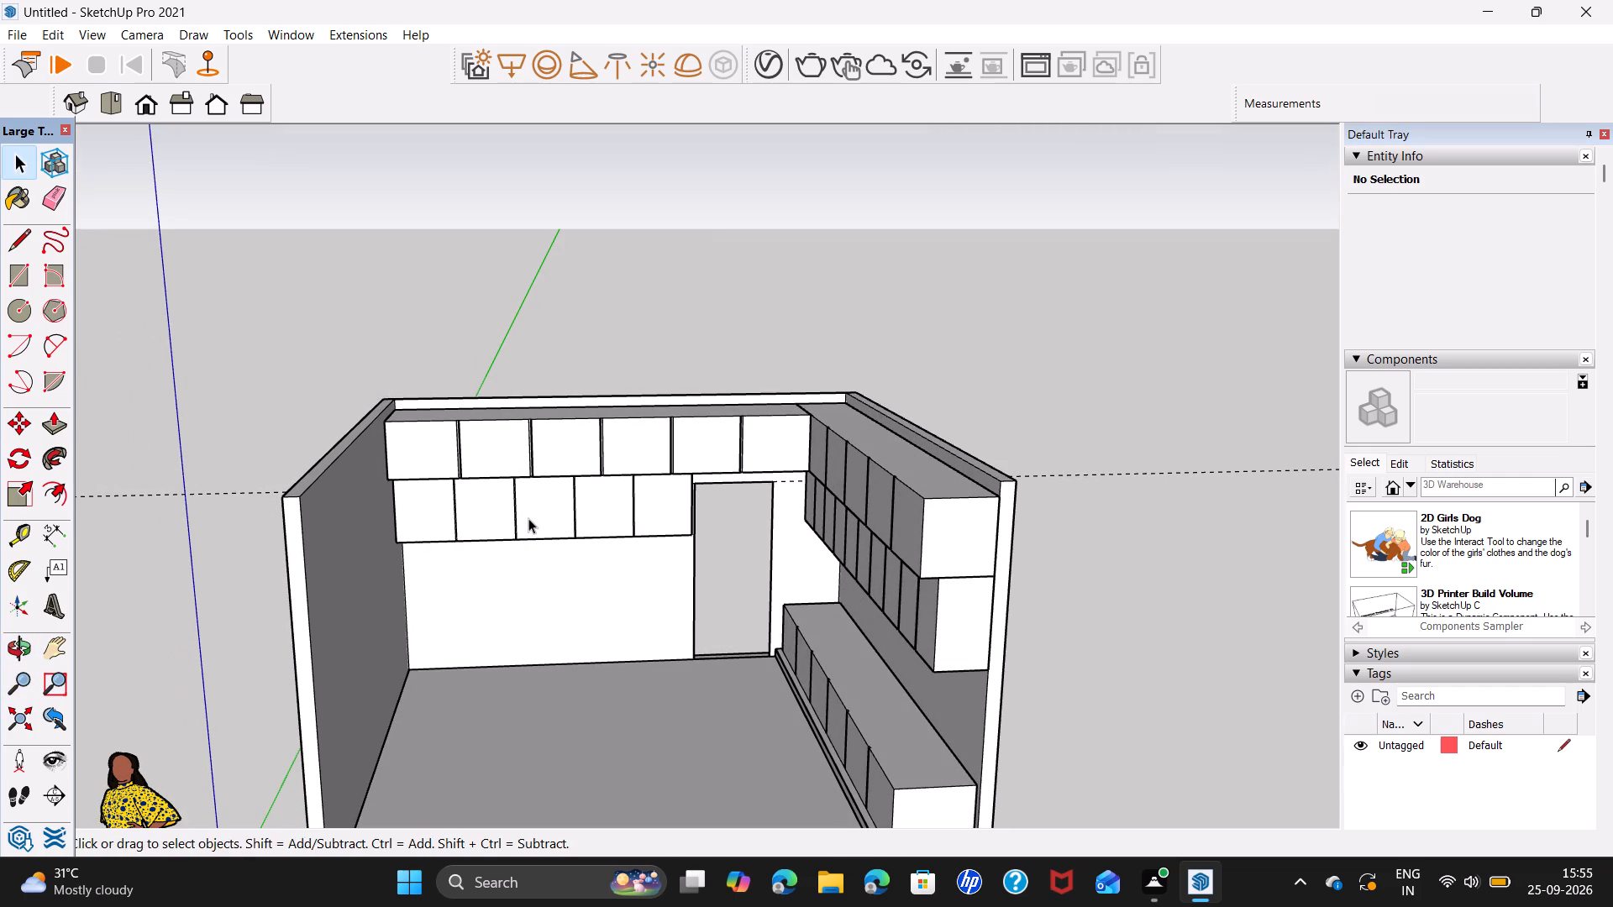
pyautogui.hotkey('ctrl', 'z')
pyautogui.hotkey('ctrl', 'z')
pyautogui.hotkey('ctrl', 'z')
pyautogui.scroll(-1, 560, 547)
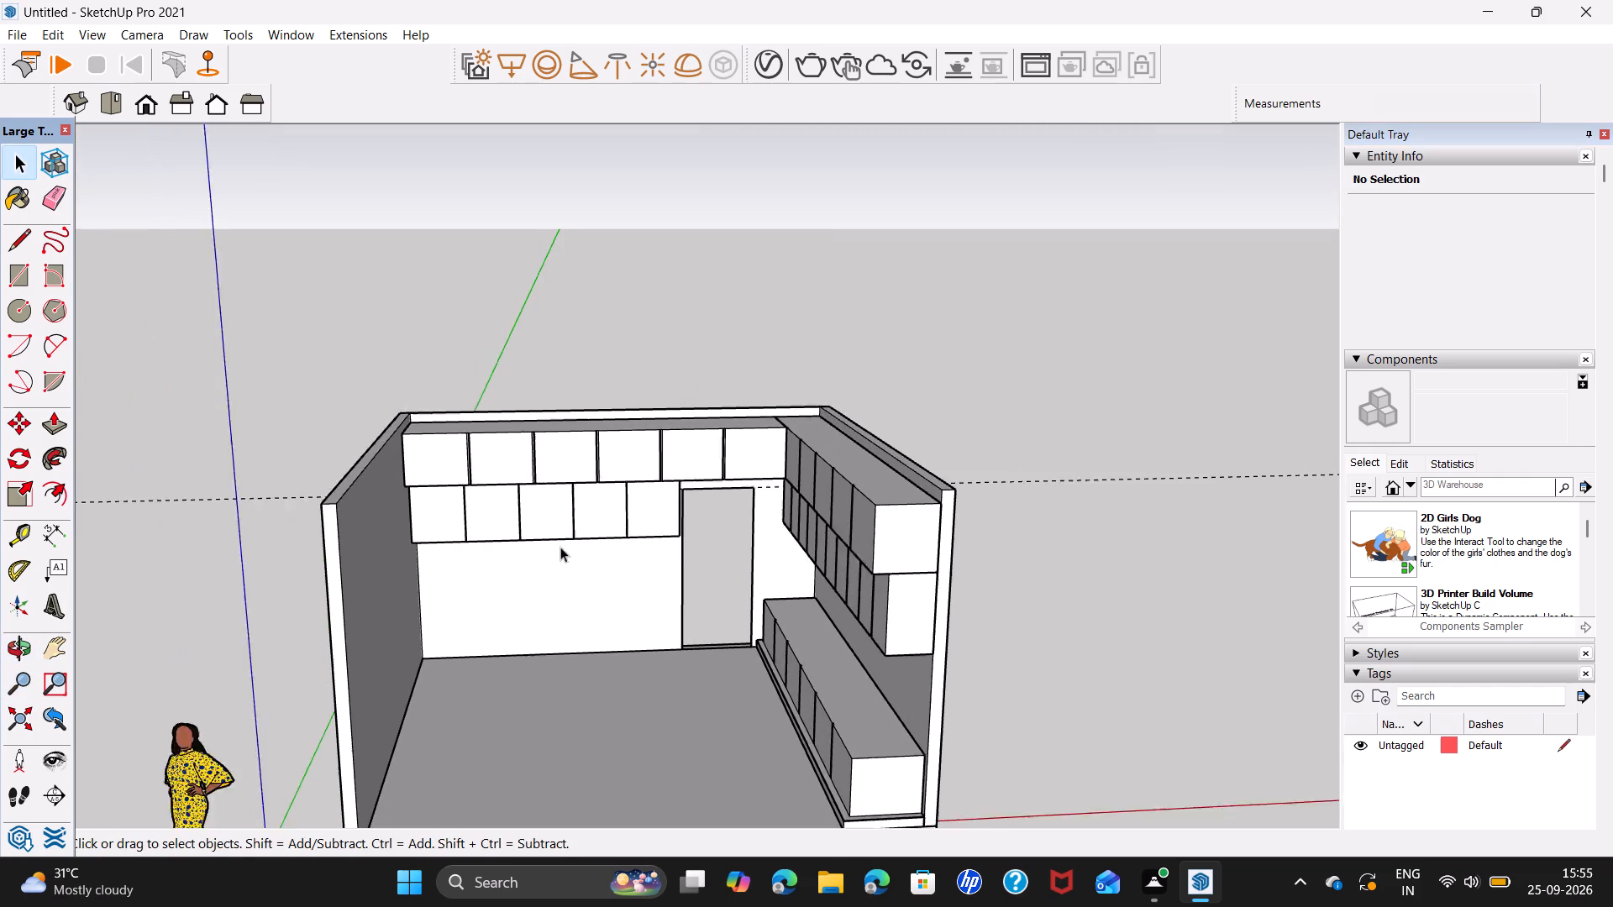
pyautogui.scroll(-1, 560, 547)
pyautogui.hotkey('ctrl', 'z')
pyautogui.hotkey('ctrl', 'z')
pyautogui.hotkey('ctrl', 'z')
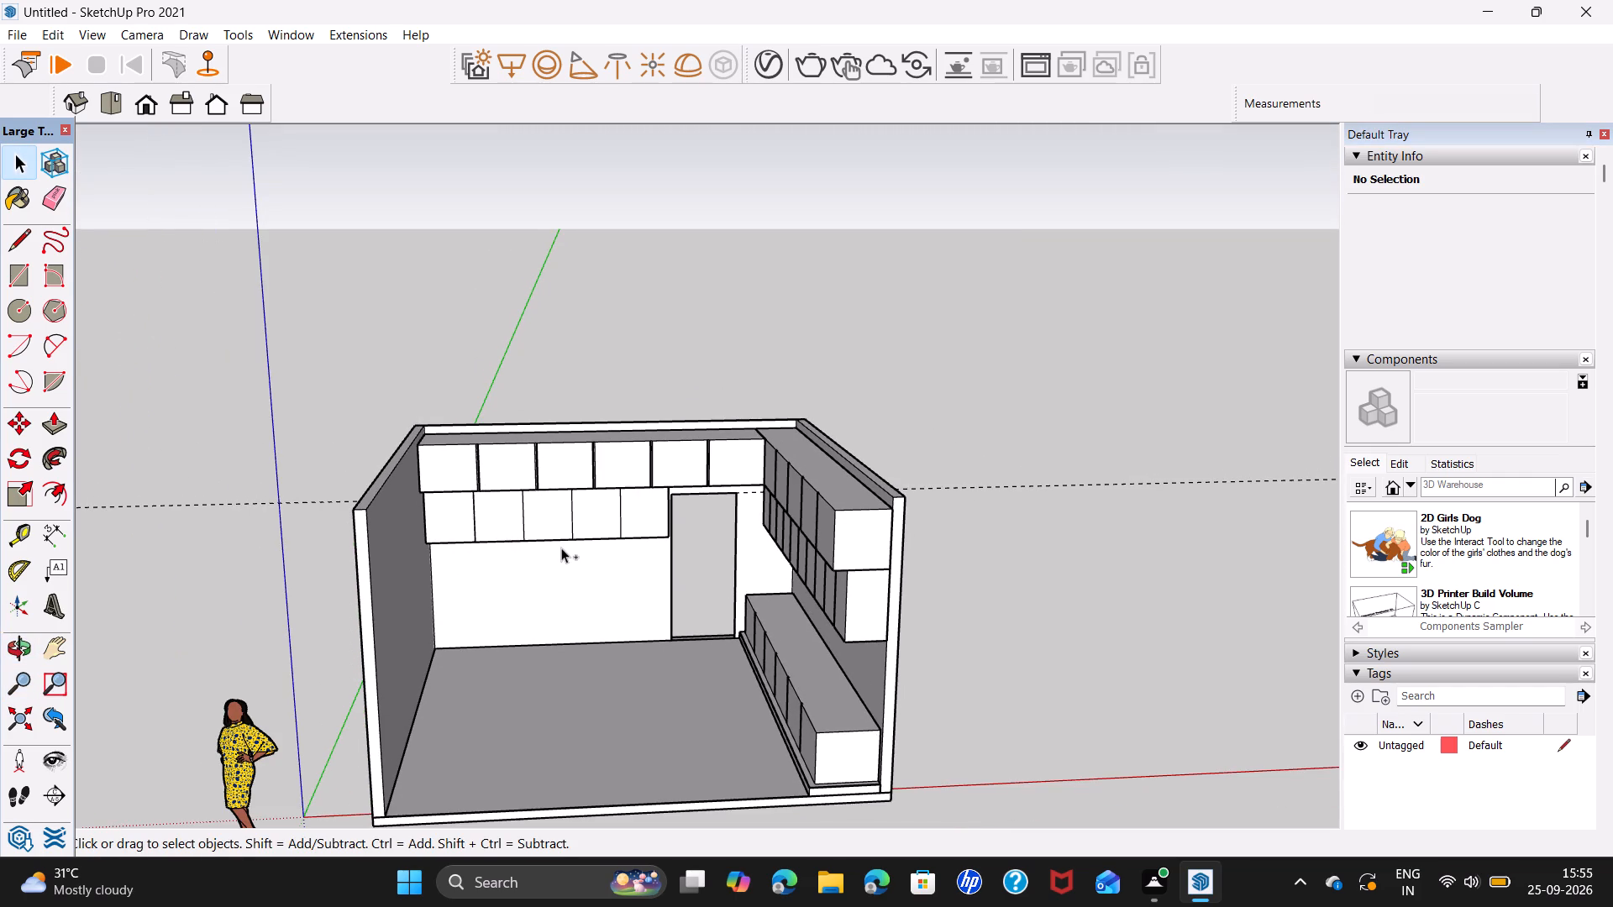
pyautogui.hotkey('ctrl', 'z')
pyautogui.hotkey('ctrl', 'z')
pyautogui.hotkey('ctrl', 'z')
pyautogui.hotkey('ctrl', 'z')
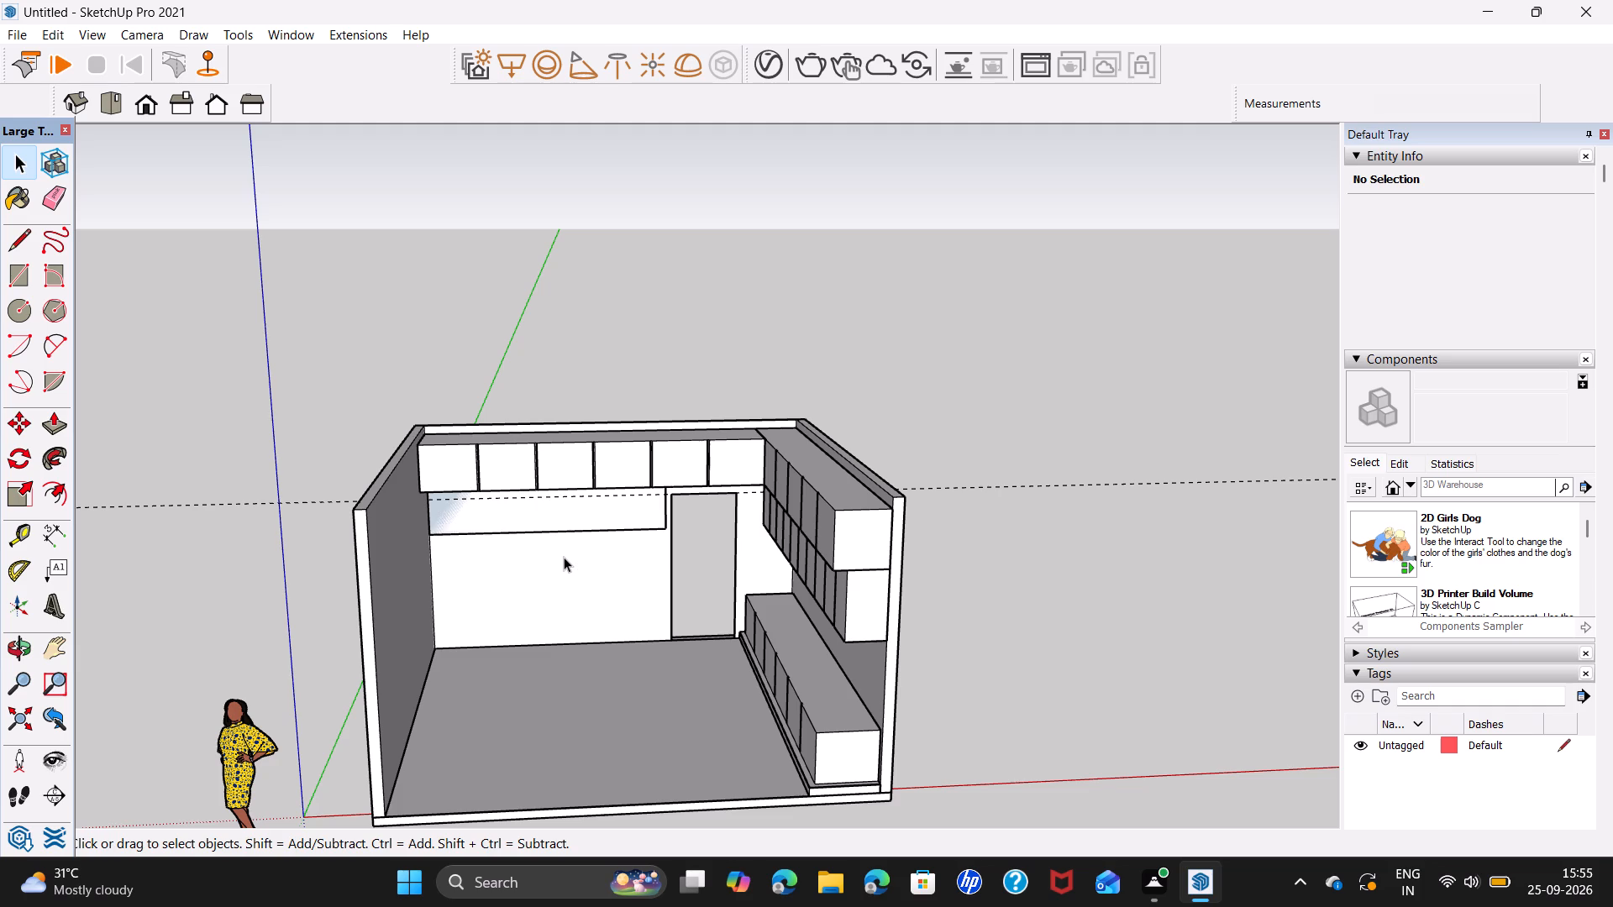
# Undo the lower cupboard rectangle on the doorway wall and the height extension of the side wall's lower overhead cupboard.
pyautogui.hotkey('ctrl', 'z')
pyautogui.hotkey('ctrl', 'z')
pyautogui.hotkey('ctrl', 'z')
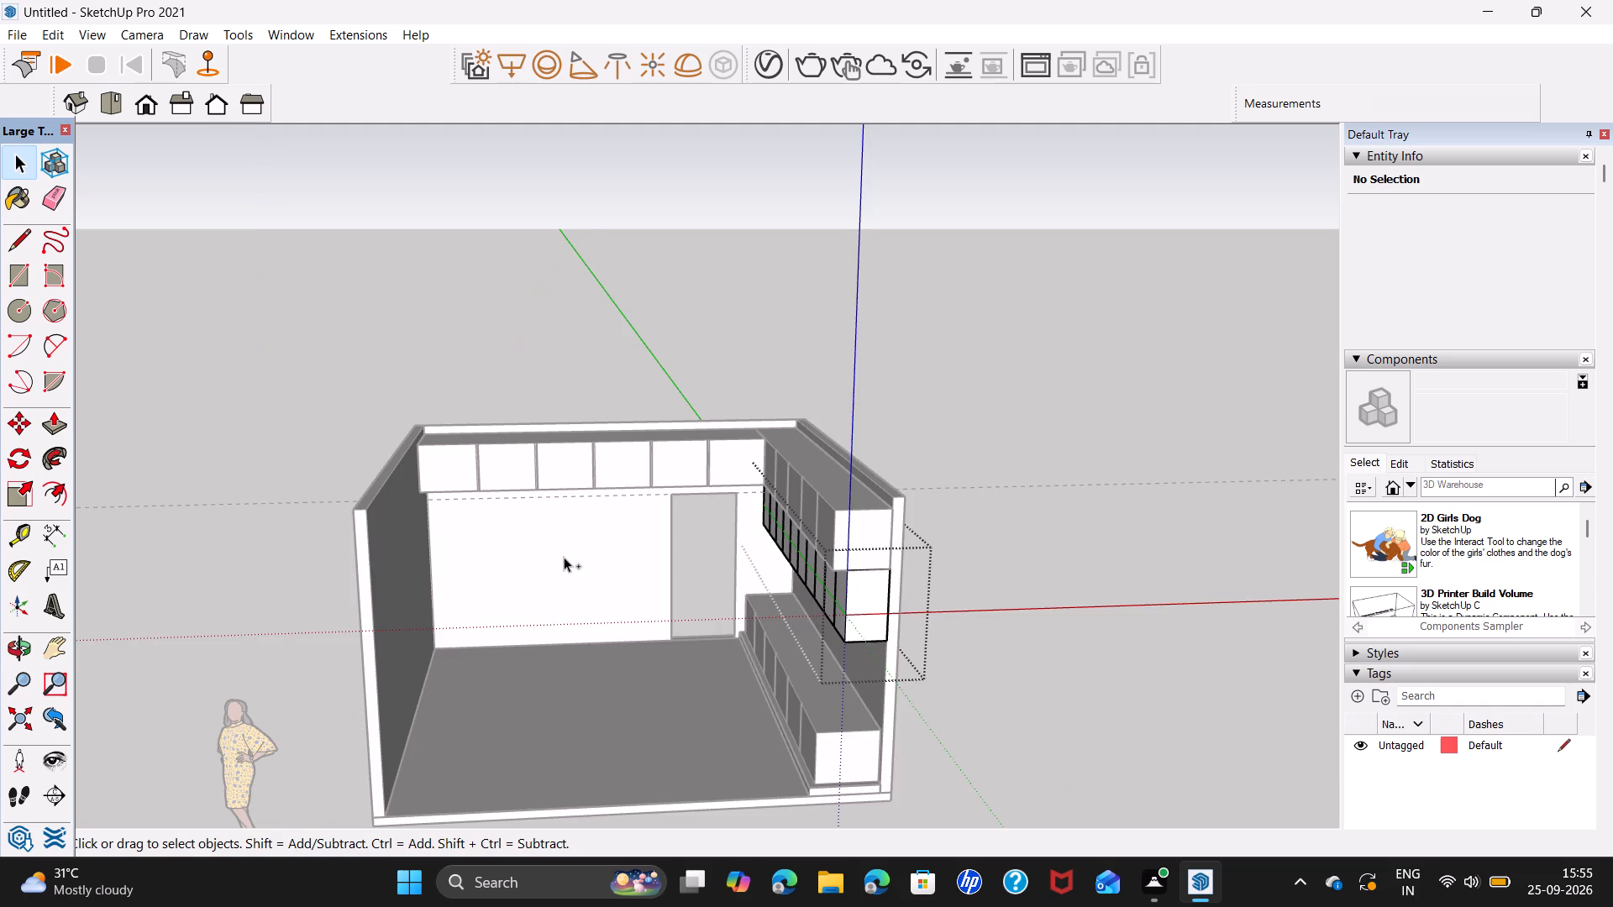
pyautogui.hotkey('ctrl', 'z')
pyautogui.hotkey('ctrl', 'z')
pyautogui.hotkey('ctrl', 'z')
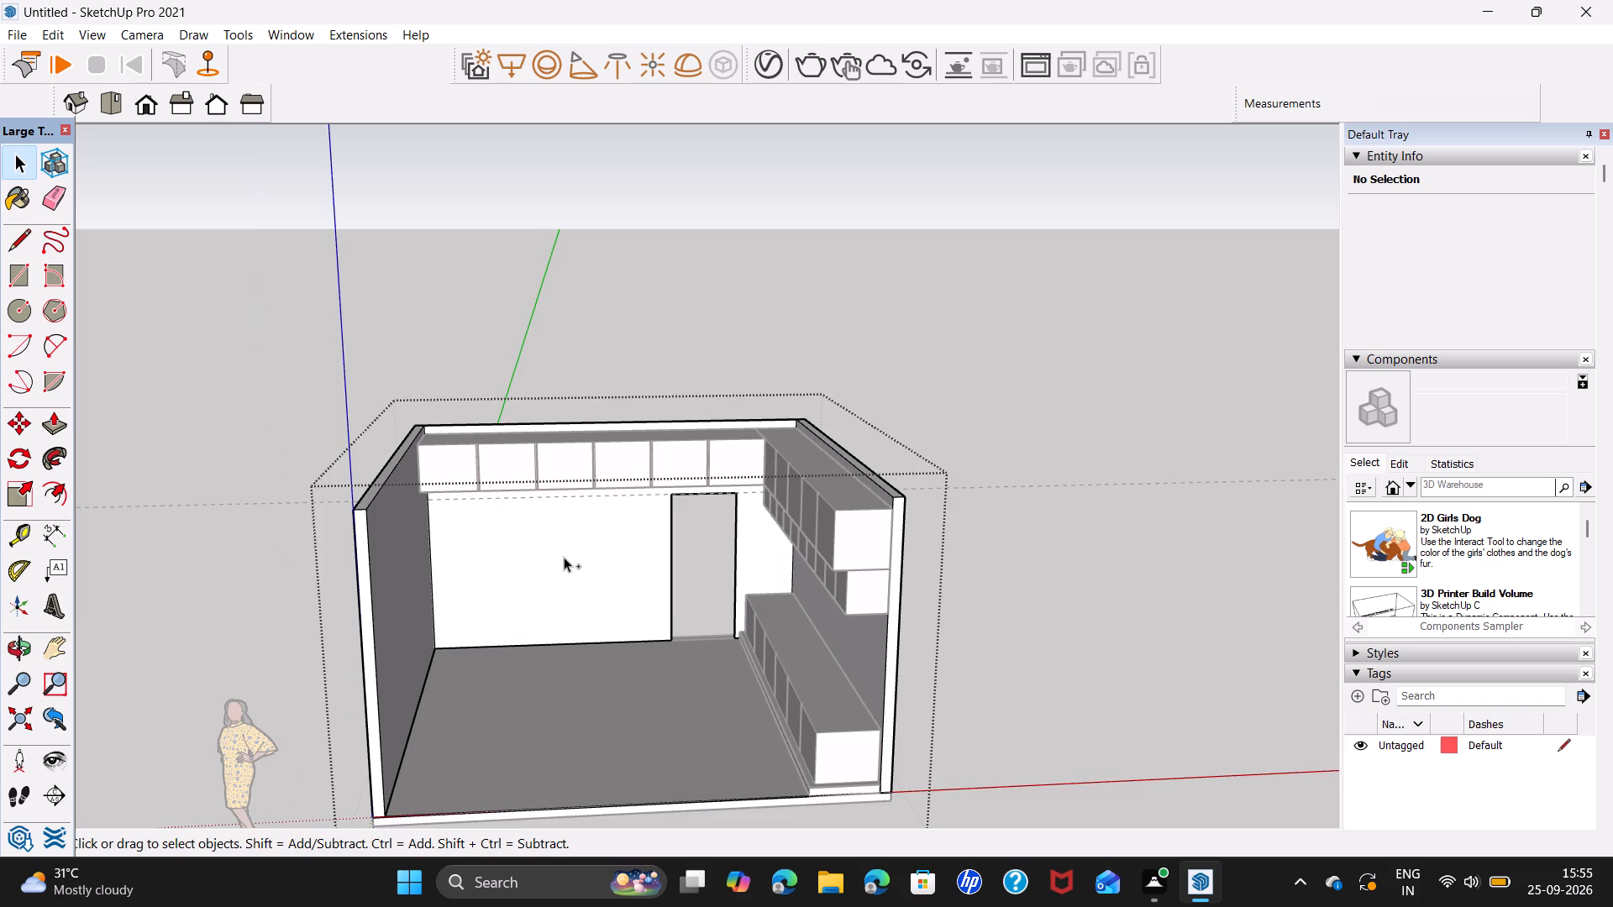
# Undo the doorway opening, its door rectangle and the horizontal guide line on the back wall.
pyautogui.hotkey('ctrl', 'z')
pyautogui.hotkey('ctrl', 'z')
pyautogui.hotkey('ctrl', 'z')
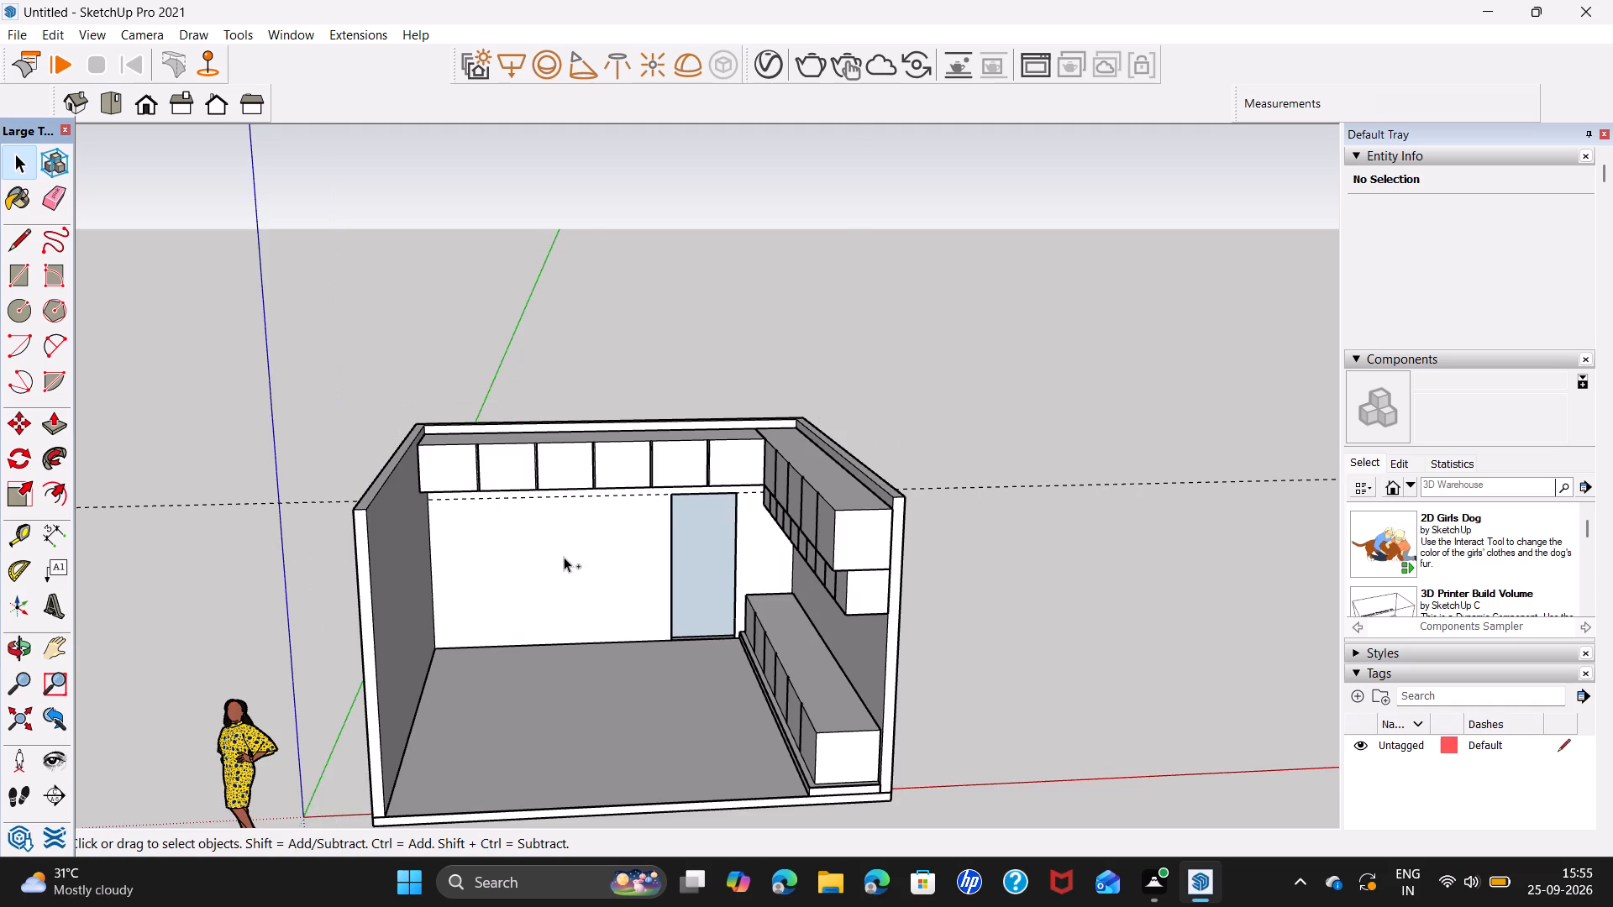
pyautogui.hotkey('ctrl', 'z')
pyautogui.hotkey('ctrl', 'z')
pyautogui.hotkey('ctrl', 'z')
pyautogui.hotkey('ctrl', 'z')
pyautogui.hotkey('ctrl', 'z')
pyautogui.hotkey('ctrl', 'z')
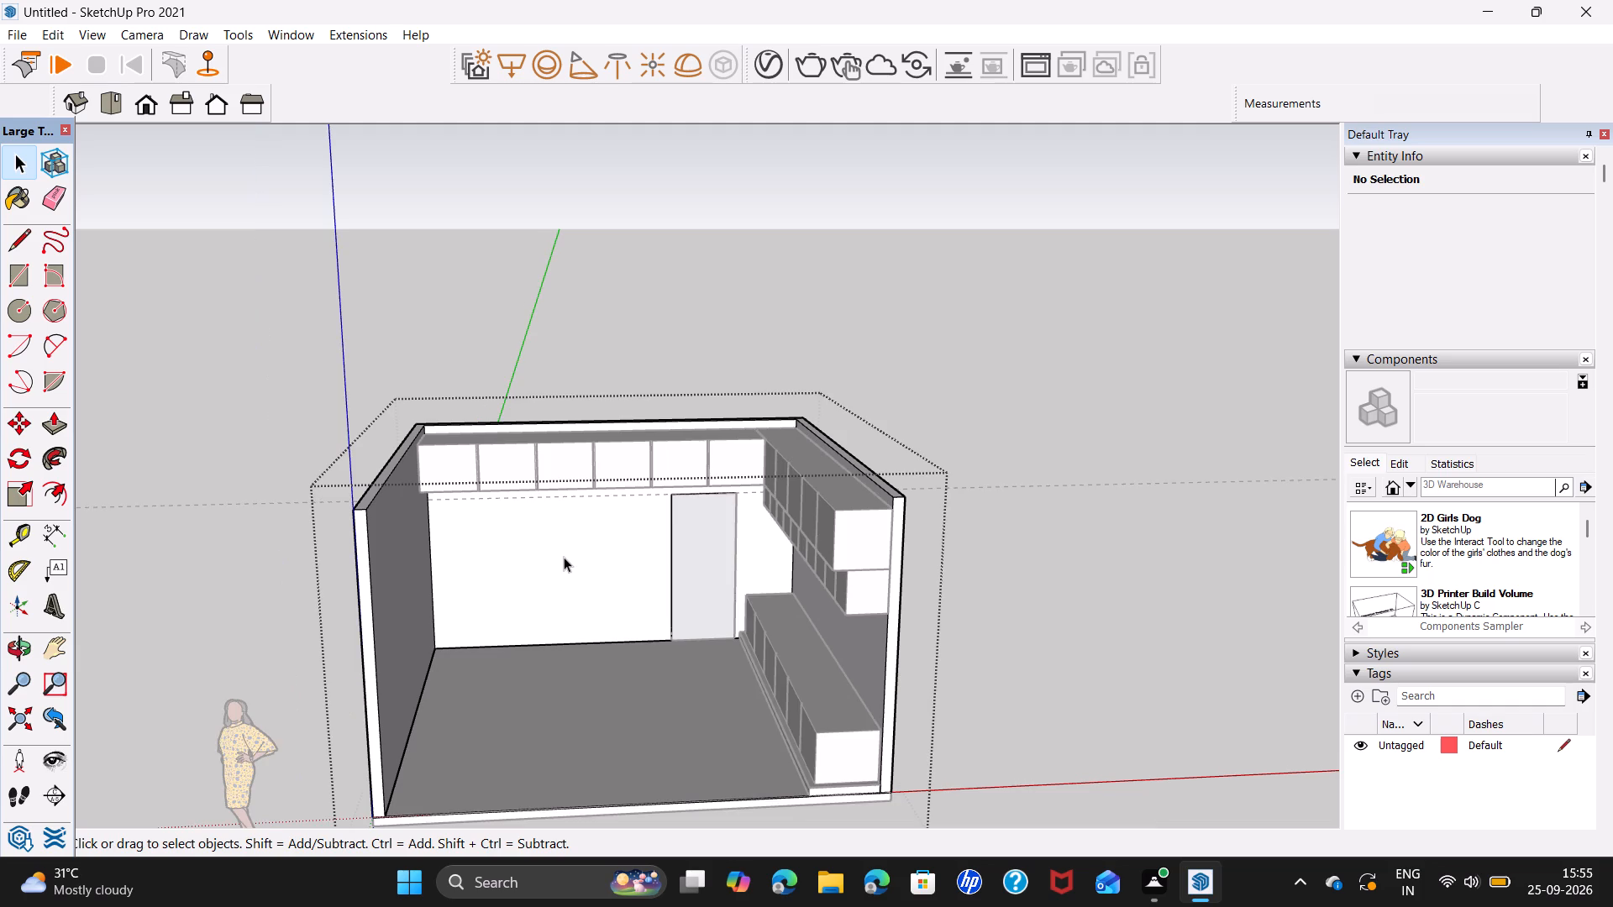
pyautogui.hotkey('ctrl', 'z')
pyautogui.hotkey('ctrl', 'z')
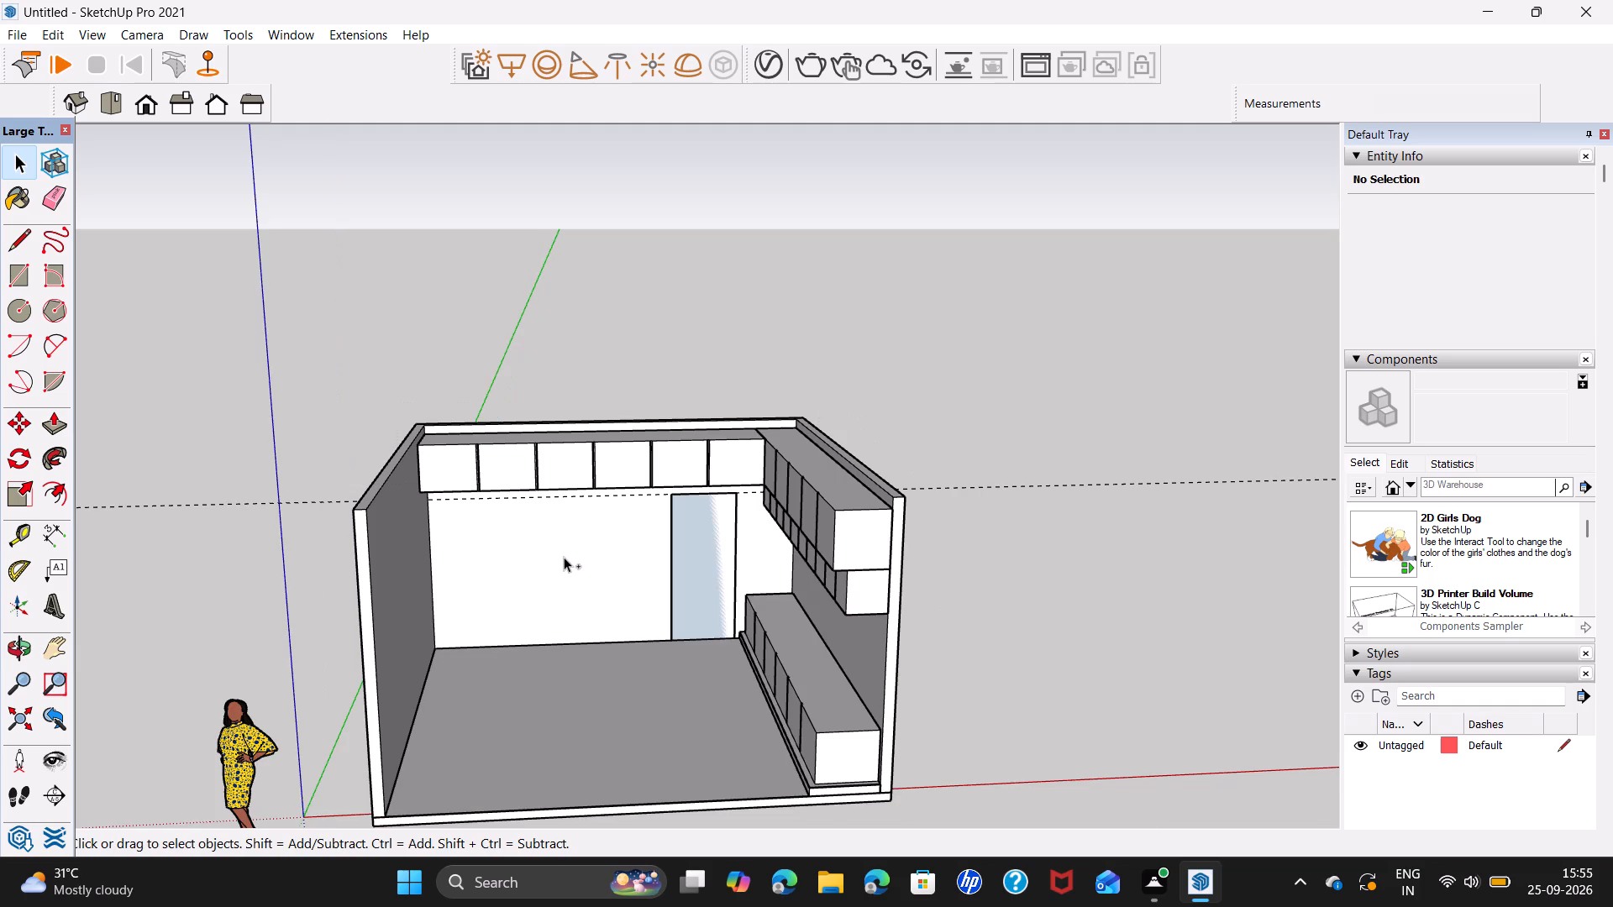
pyautogui.hotkey('ctrl', 'z')
pyautogui.hotkey('ctrl', 'z')
pyautogui.hotkey('ctrl', 'z')
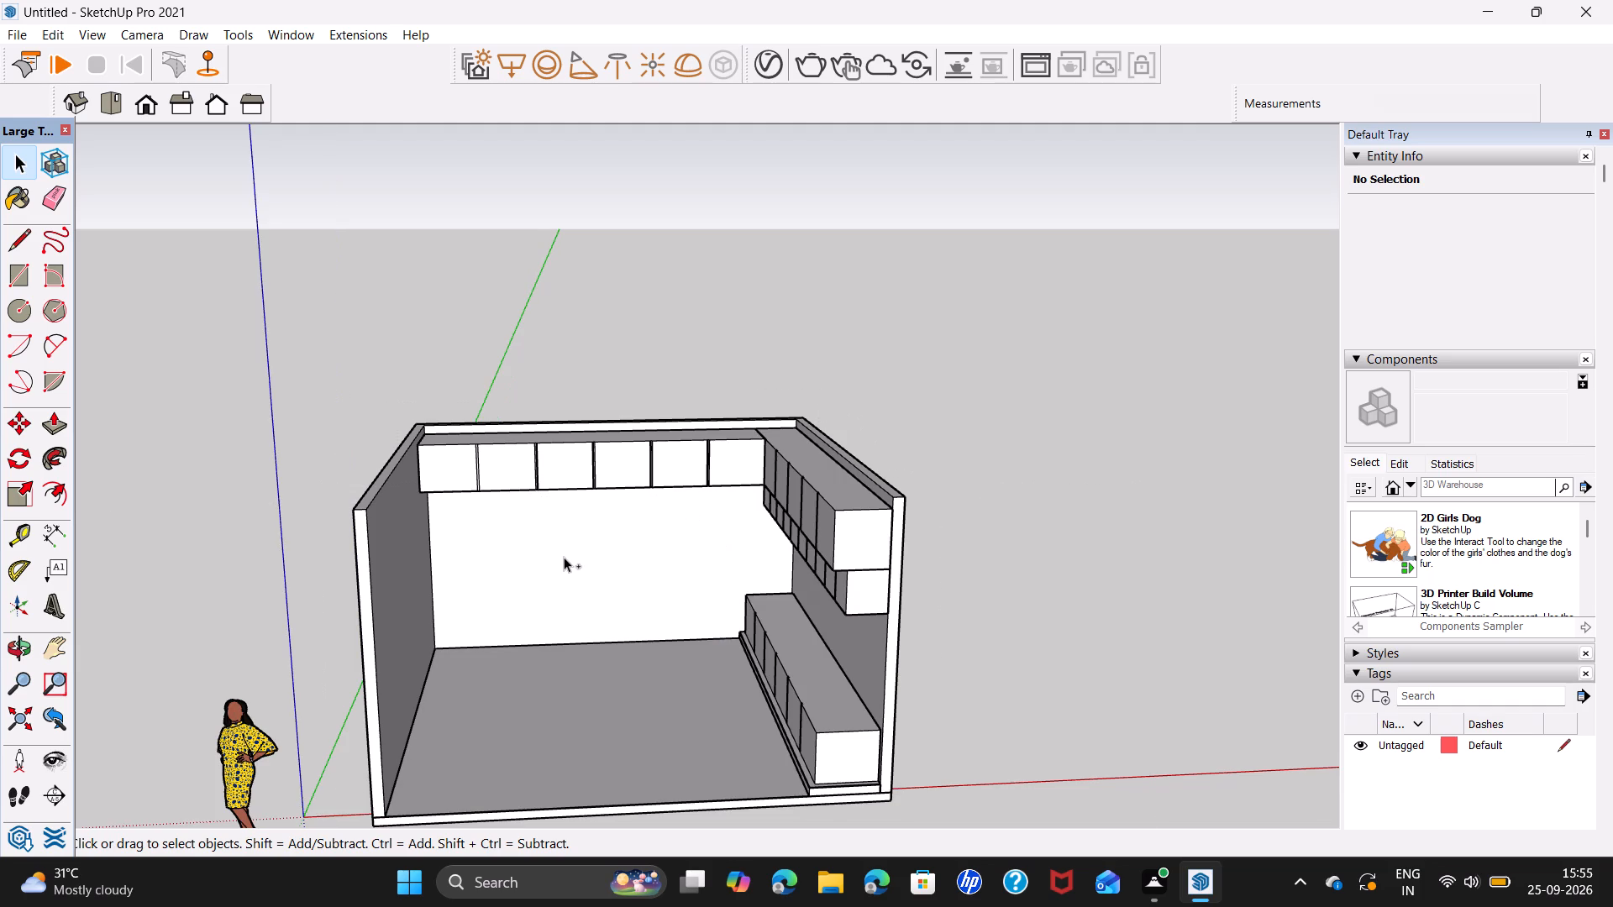
# Undo the grooves and division lines on the back wall's upper overhead cupboard until its front is plain.
pyautogui.hotkey('ctrl', 'z')
pyautogui.hotkey('ctrl', 'z')
pyautogui.hotkey('ctrl', 'z')
pyautogui.hotkey('ctrl', 'z')
pyautogui.hotkey('ctrl', 'z')
pyautogui.hotkey('ctrl', 'z')
pyautogui.hotkey('ctrl', 'z')
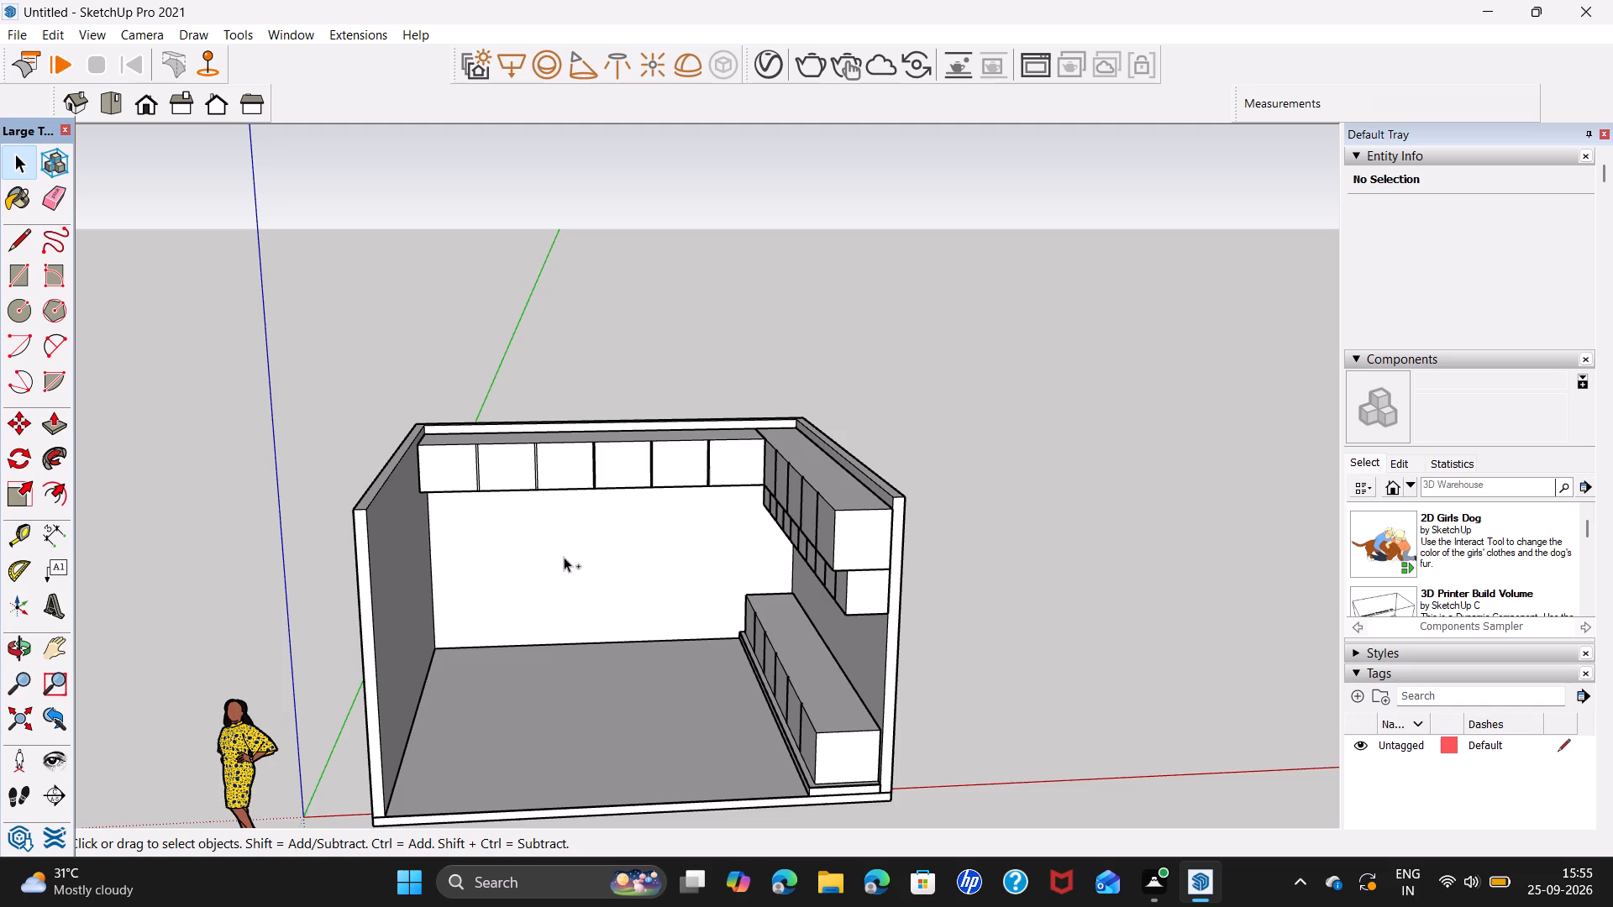
pyautogui.hotkey('ctrl', 'z')
pyautogui.hotkey('ctrl', 'z')
pyautogui.hotkey('ctrl', 'z')
pyautogui.hotkey('ctrl', 'z')
pyautogui.hotkey('ctrl', 'z')
pyautogui.hotkey('ctrl', 'z')
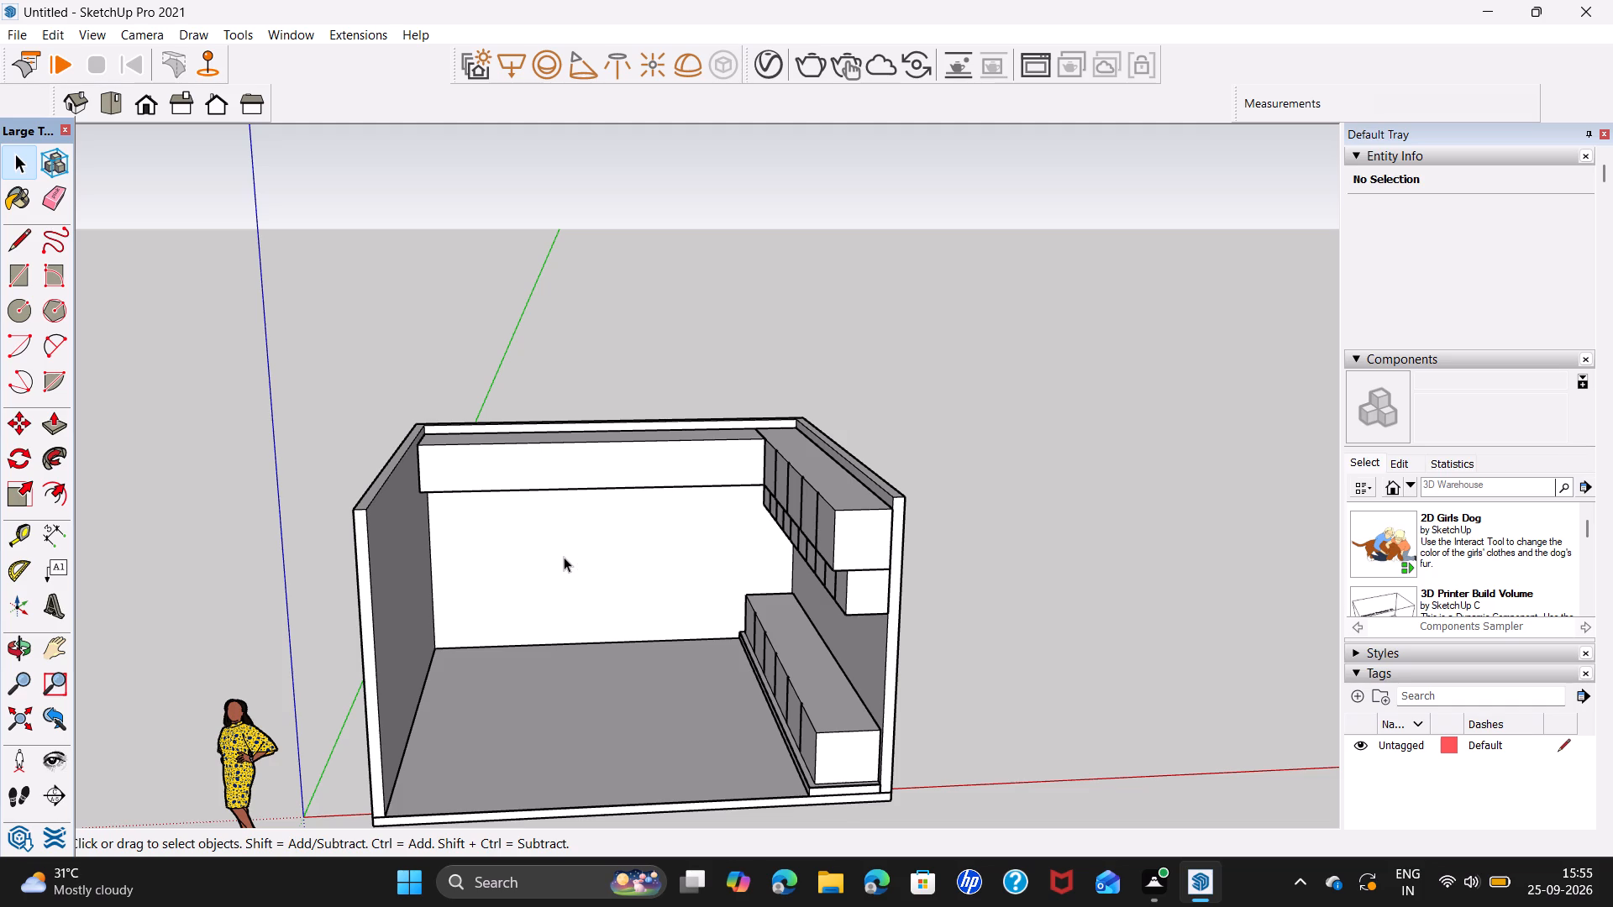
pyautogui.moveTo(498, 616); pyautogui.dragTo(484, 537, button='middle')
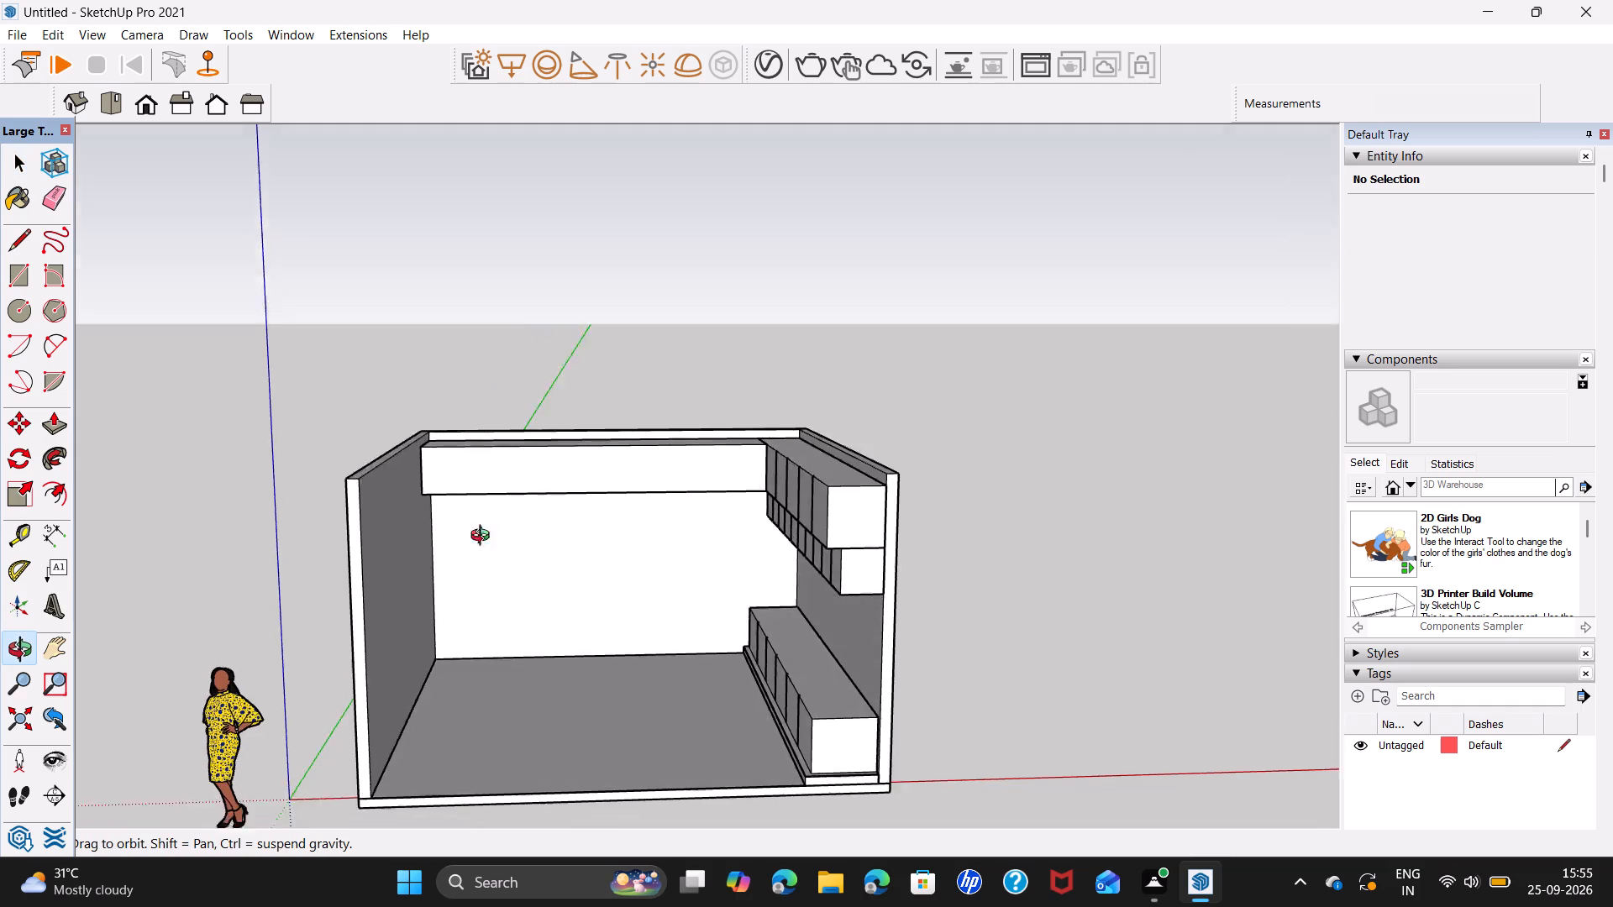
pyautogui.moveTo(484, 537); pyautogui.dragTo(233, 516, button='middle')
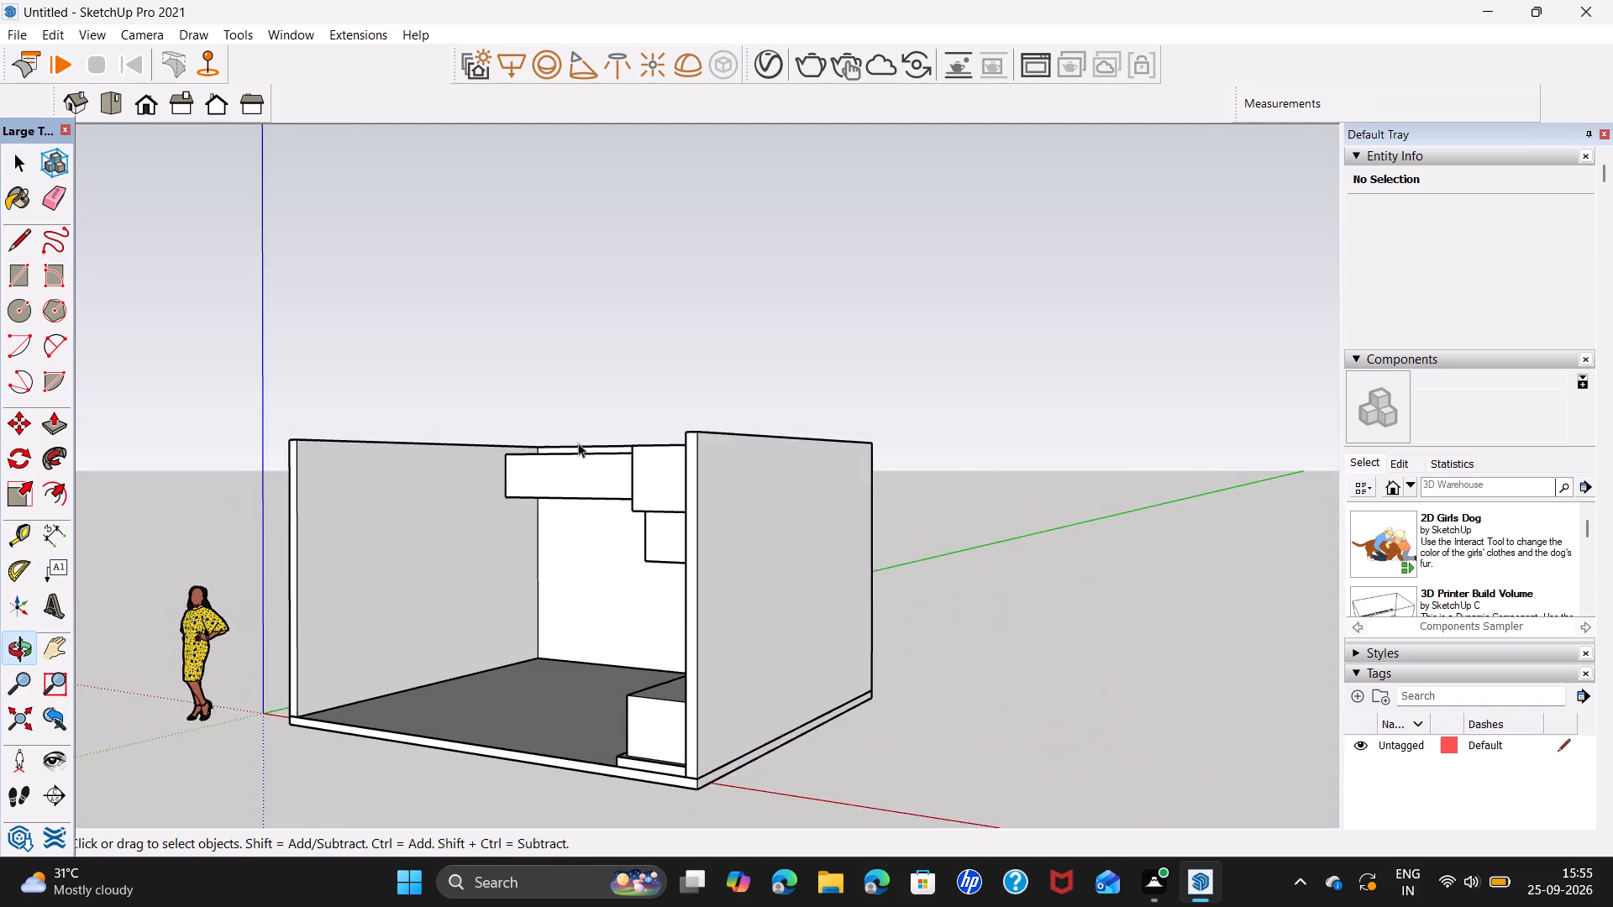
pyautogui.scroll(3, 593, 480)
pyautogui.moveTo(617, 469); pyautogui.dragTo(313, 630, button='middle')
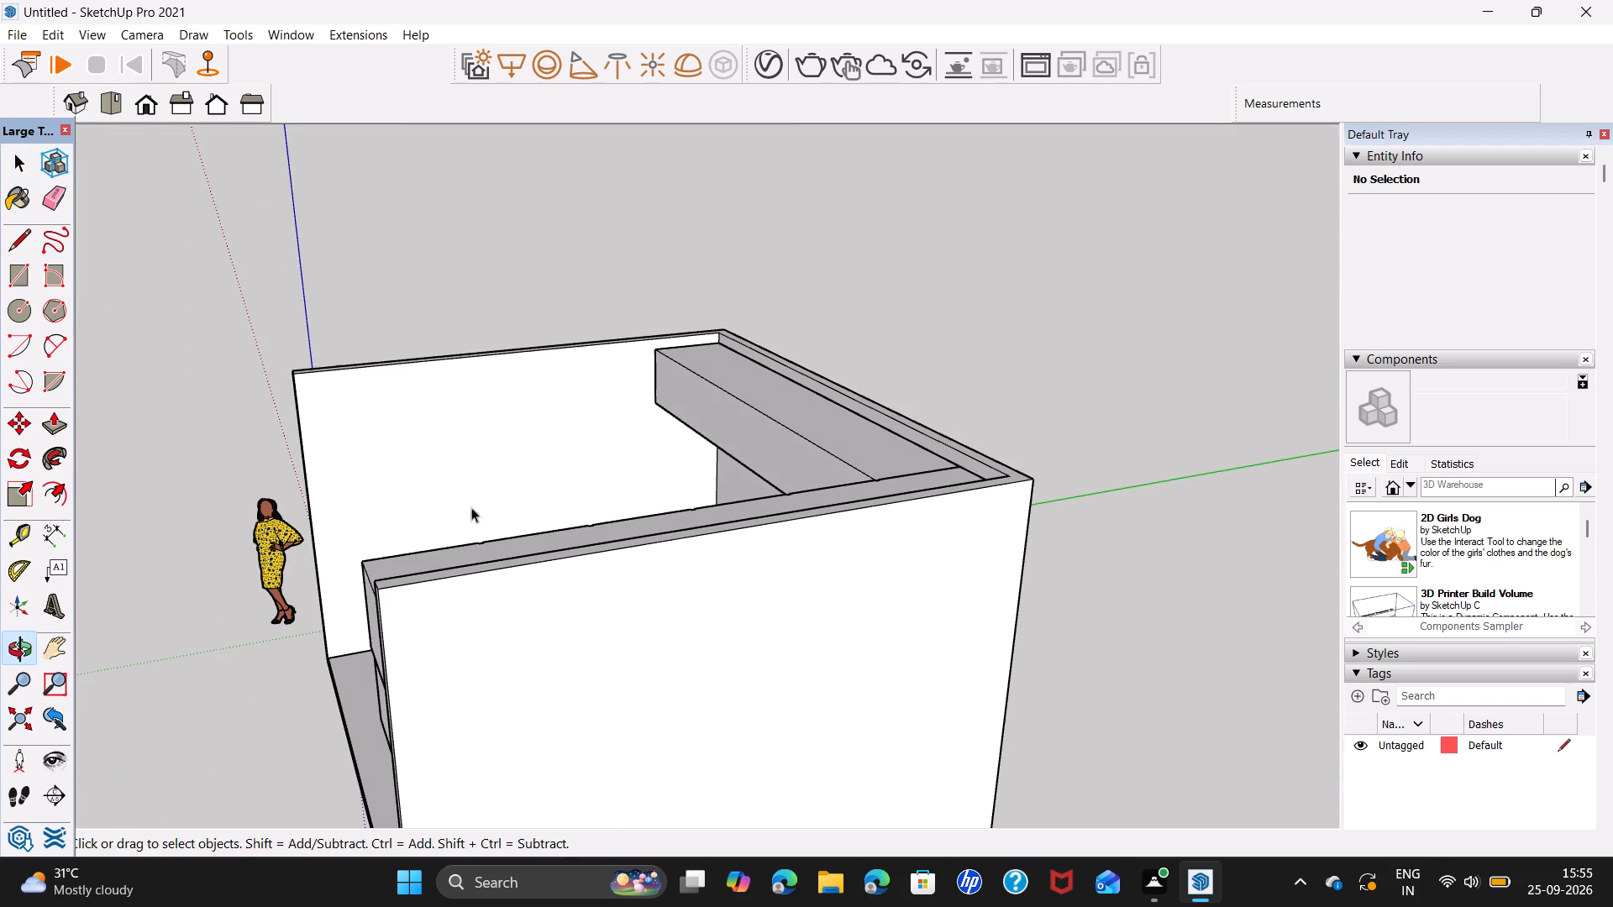
# Make the plain overhead cupboard on the back wall, with all its faces and edges, into a group.
pyautogui.click(752, 417)
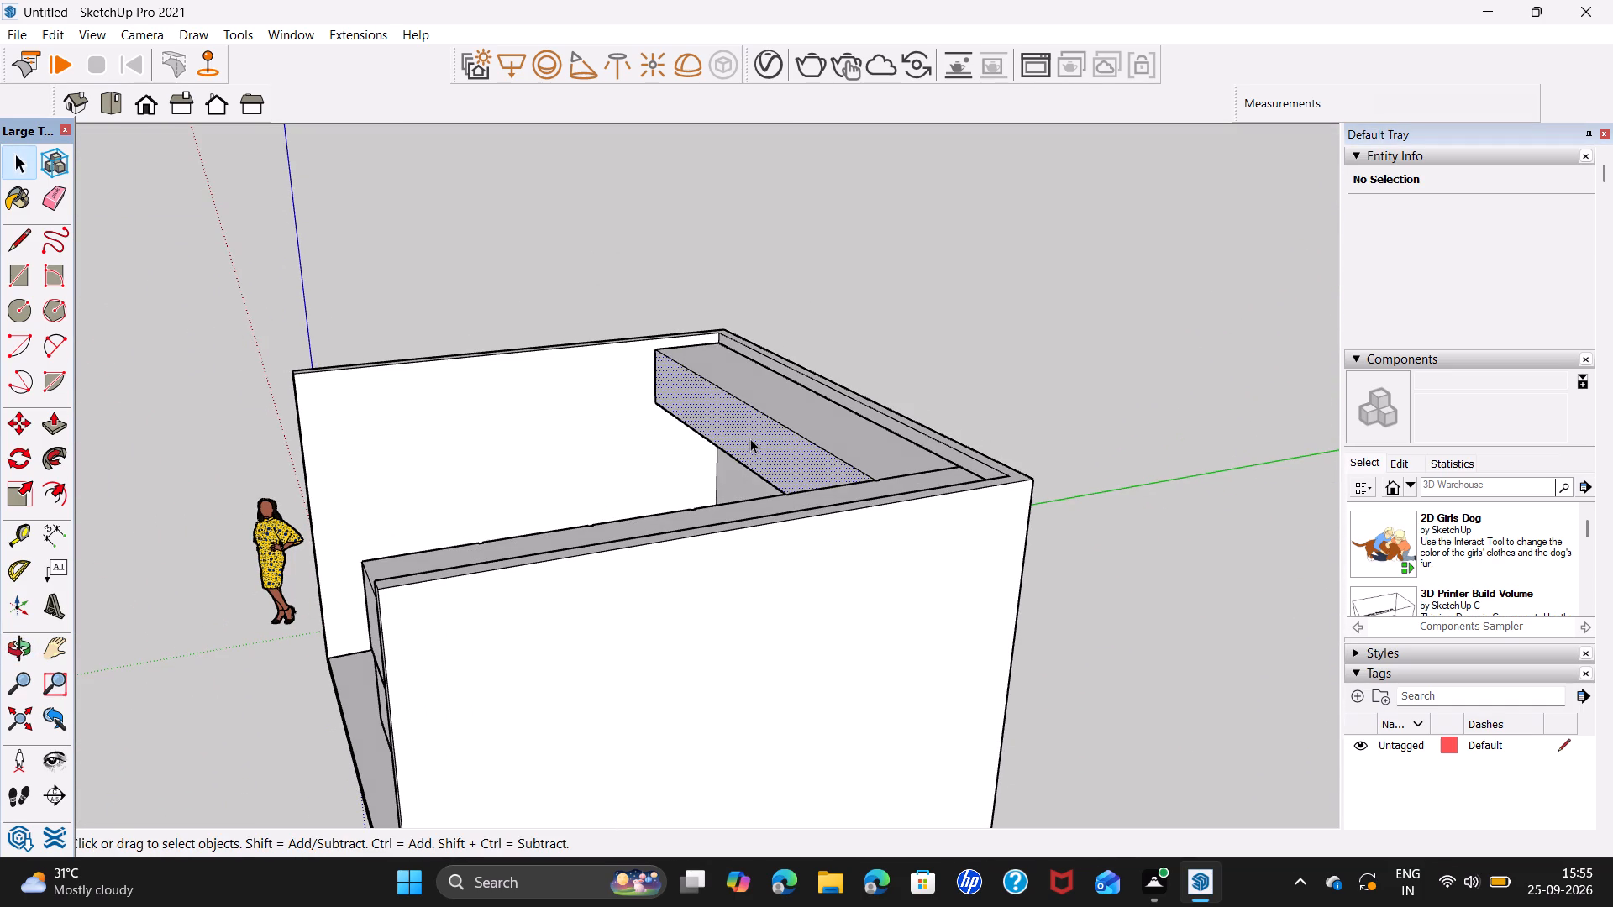
pyautogui.tripleClick(750, 438)
pyautogui.rightClick(749, 439)
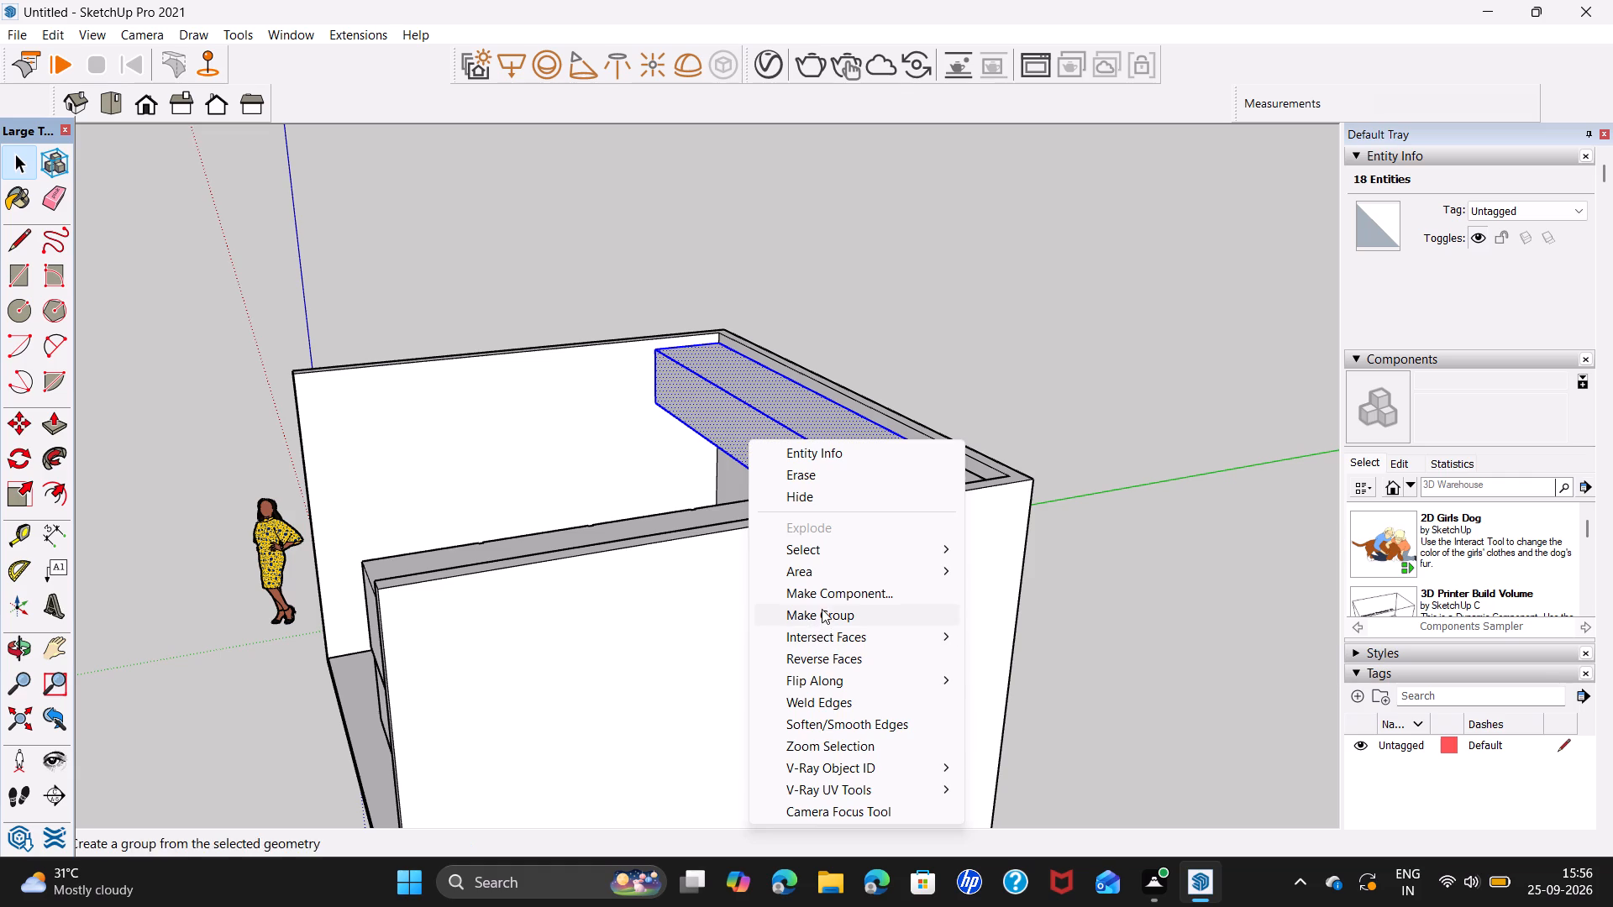
pyautogui.click(822, 608)
pyautogui.click(608, 239)
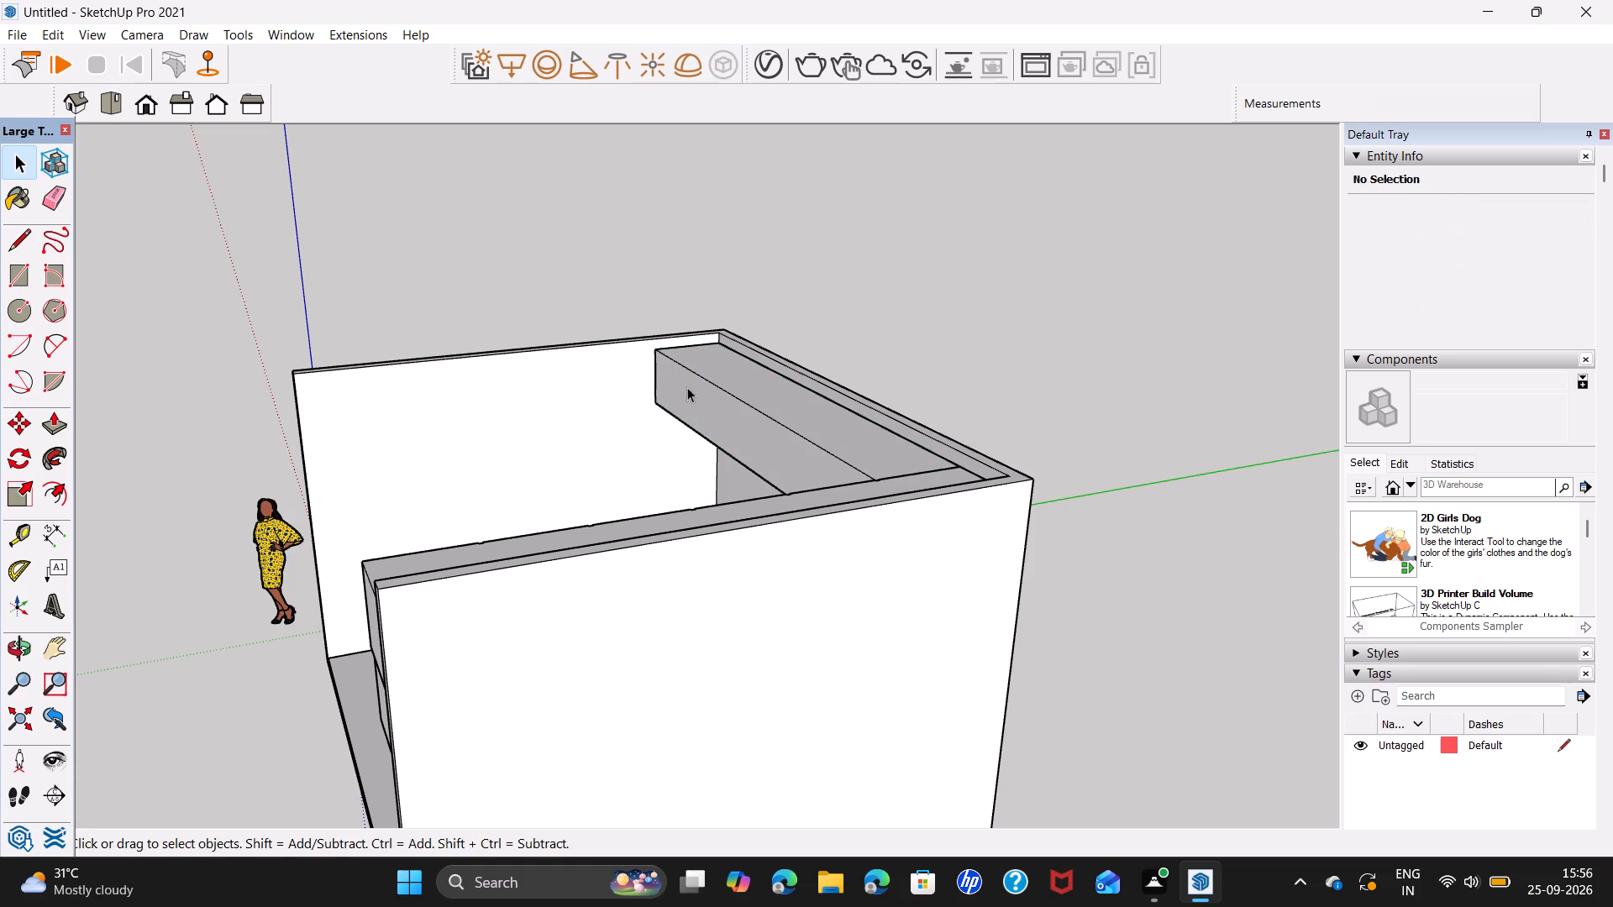
# Draw a rectangle about 2' 1 11/16" high on the bare side wall, running from the back cupboard's end to the wall's free end.
pyautogui.press('r')
pyautogui.click(663, 345)
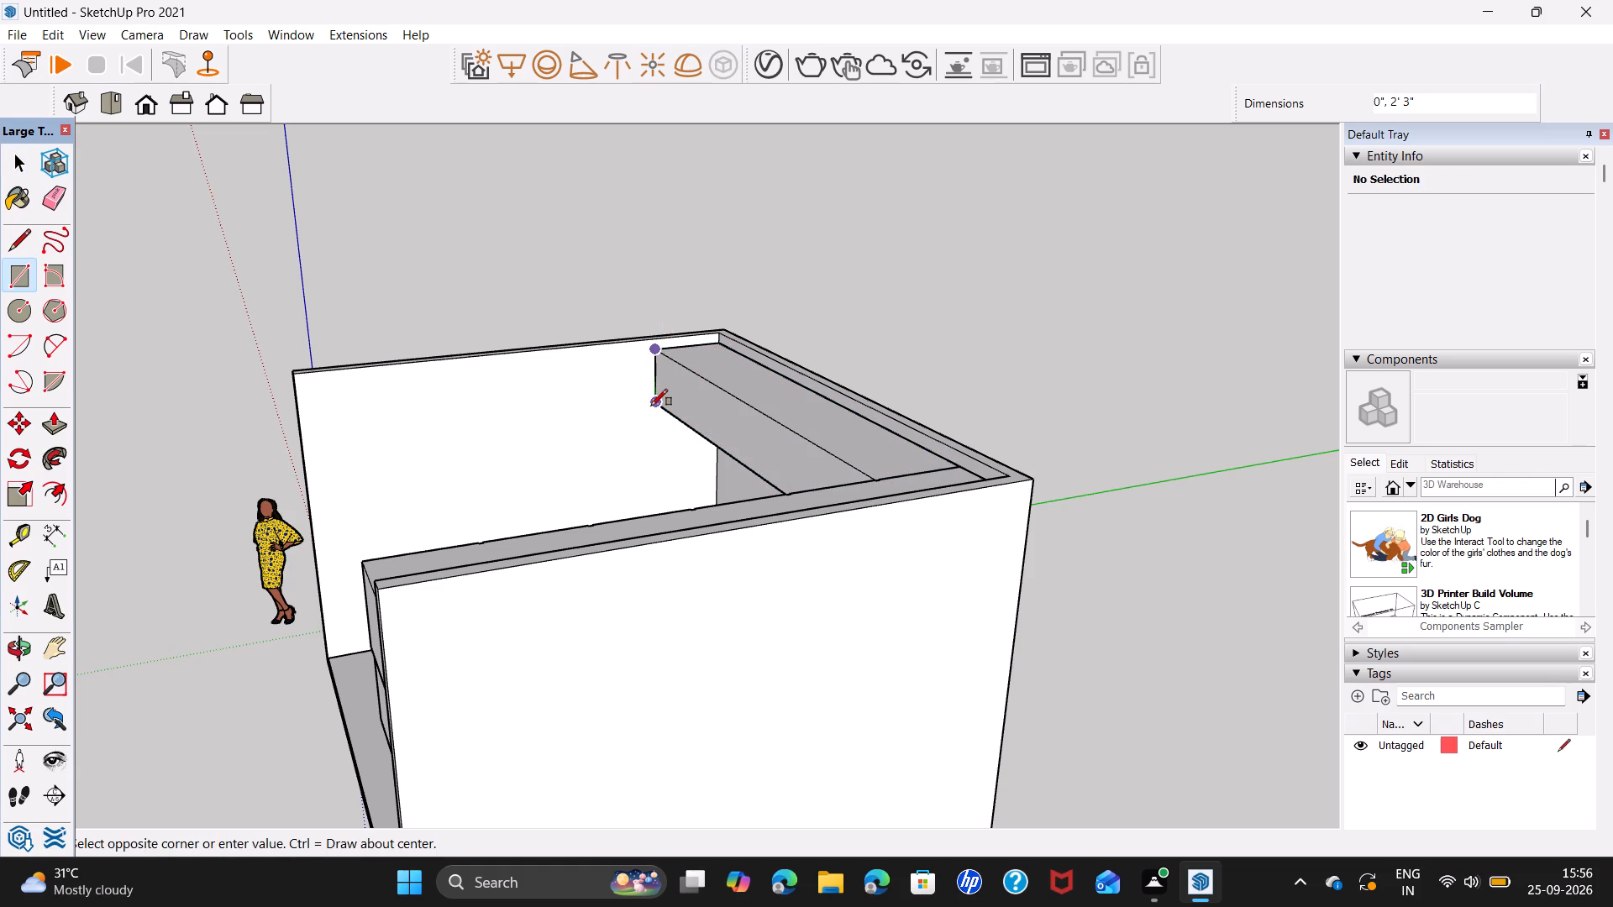
pyautogui.click(652, 406)
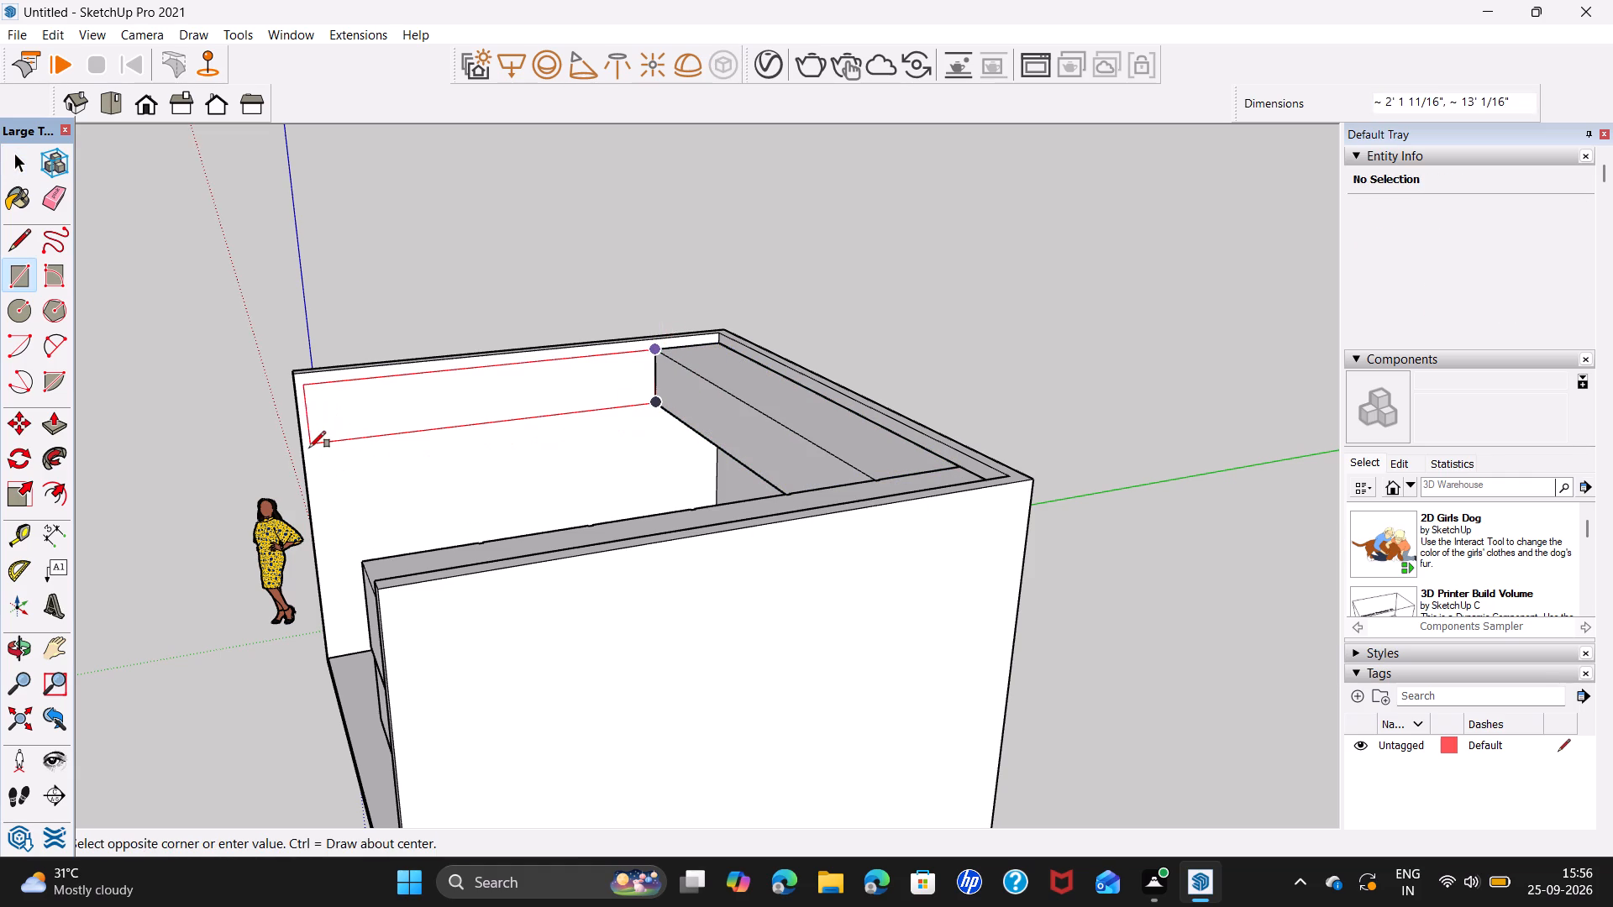
pyautogui.click(300, 448)
pyautogui.press('space')
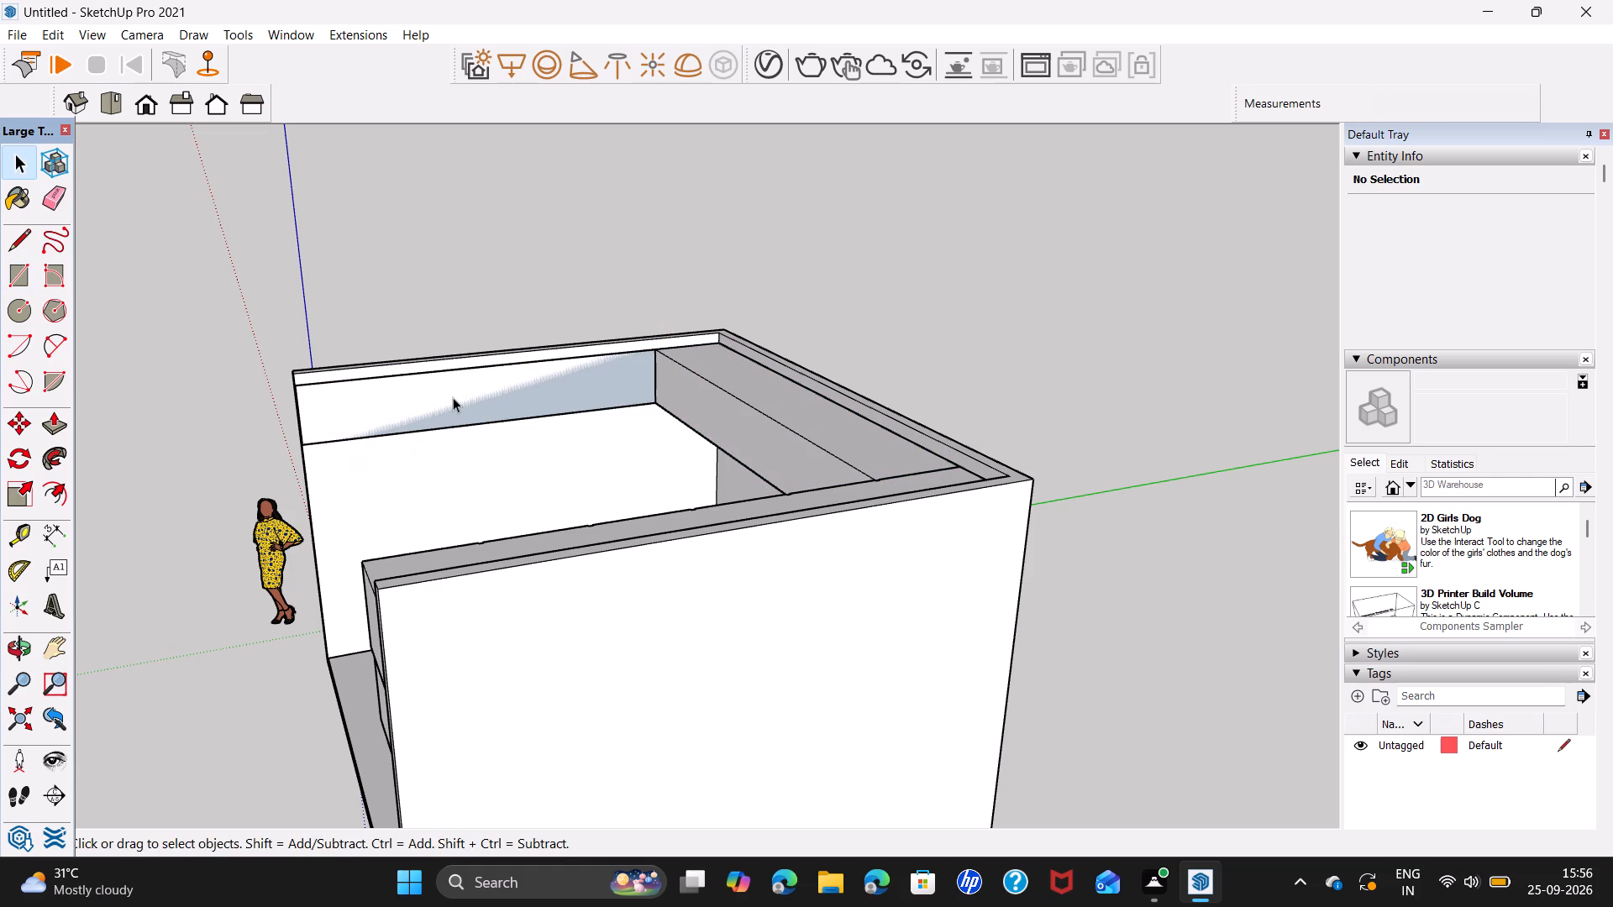
# Reverse the new rectangle's face and push/pull it out 2' to form the bare side wall's overhead cupboard.
pyautogui.rightClick(453, 397)
pyautogui.click(552, 595)
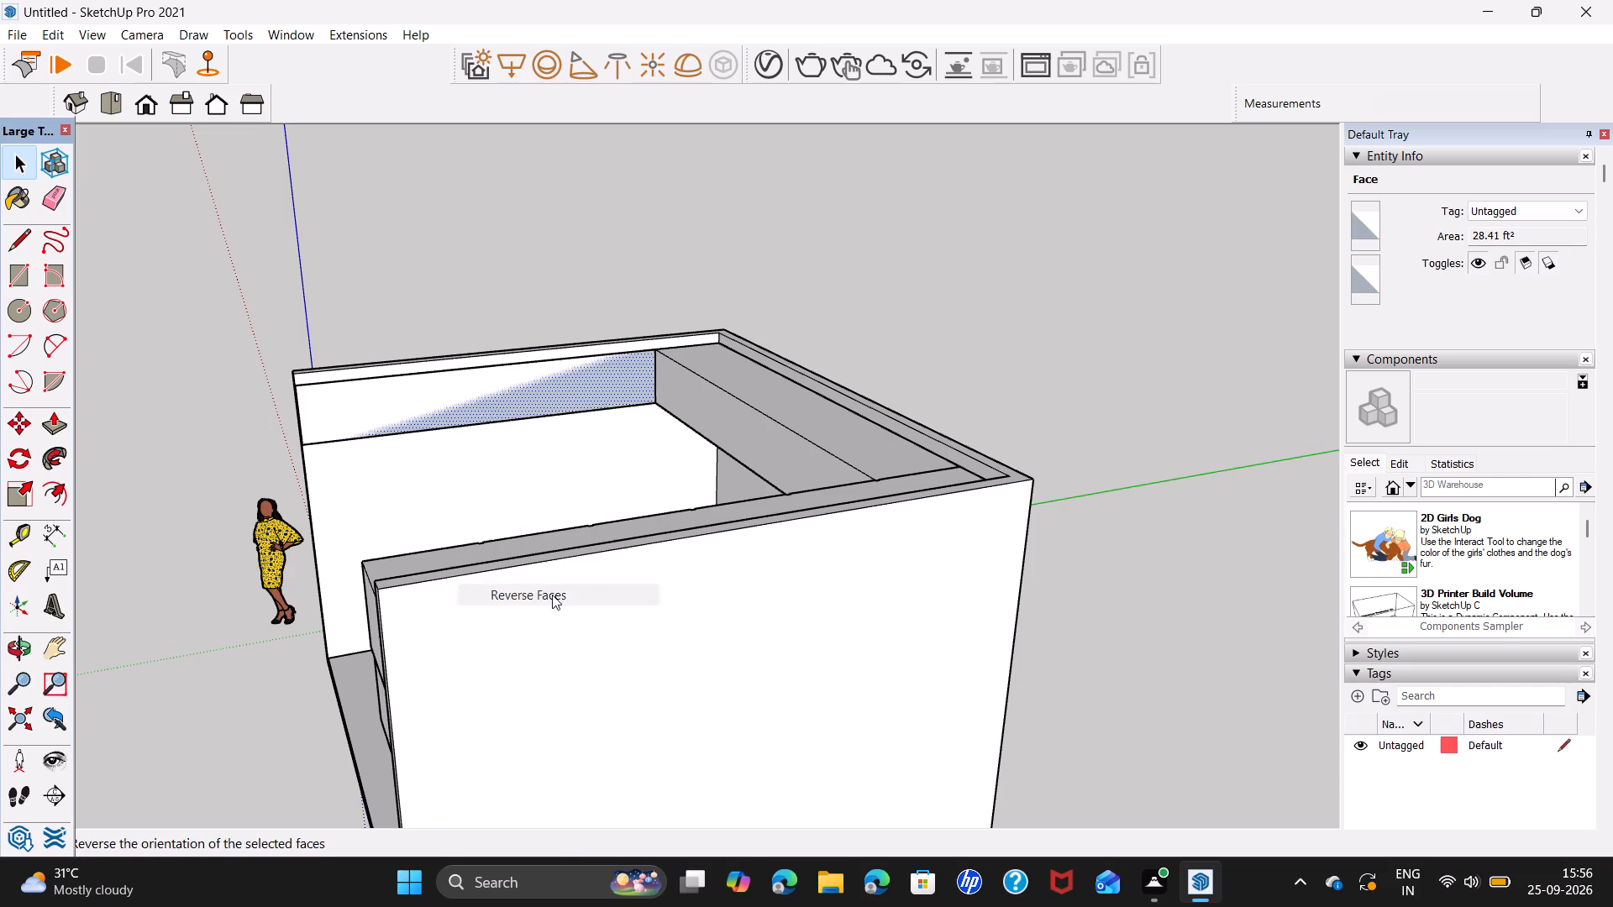
pyautogui.press('p')
pyautogui.click(497, 391)
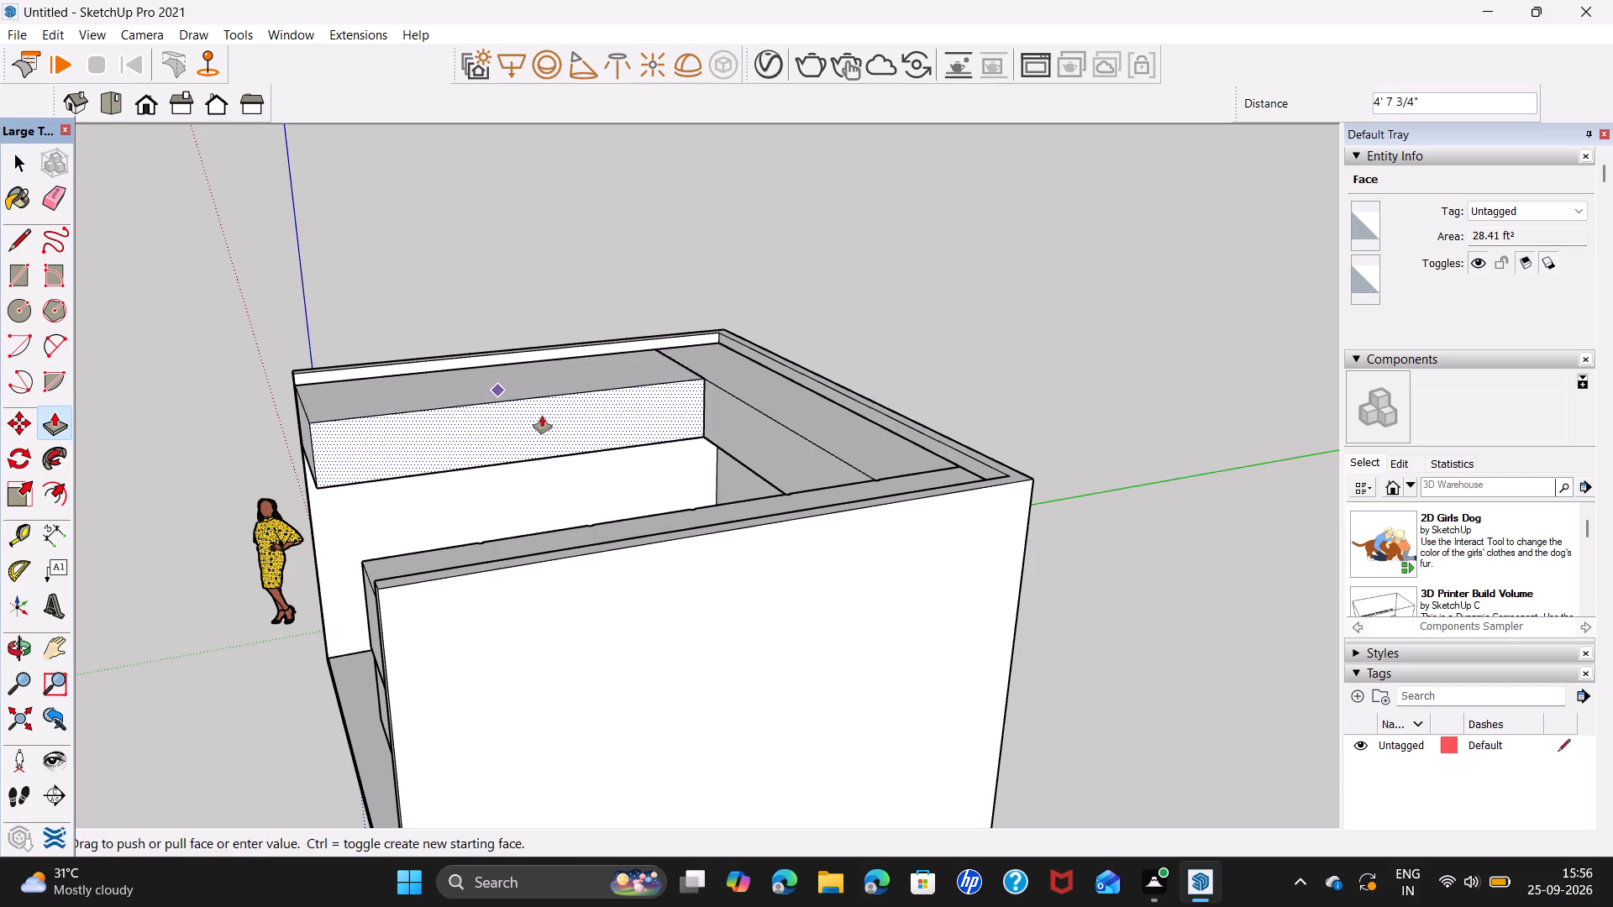
pyautogui.press('2')
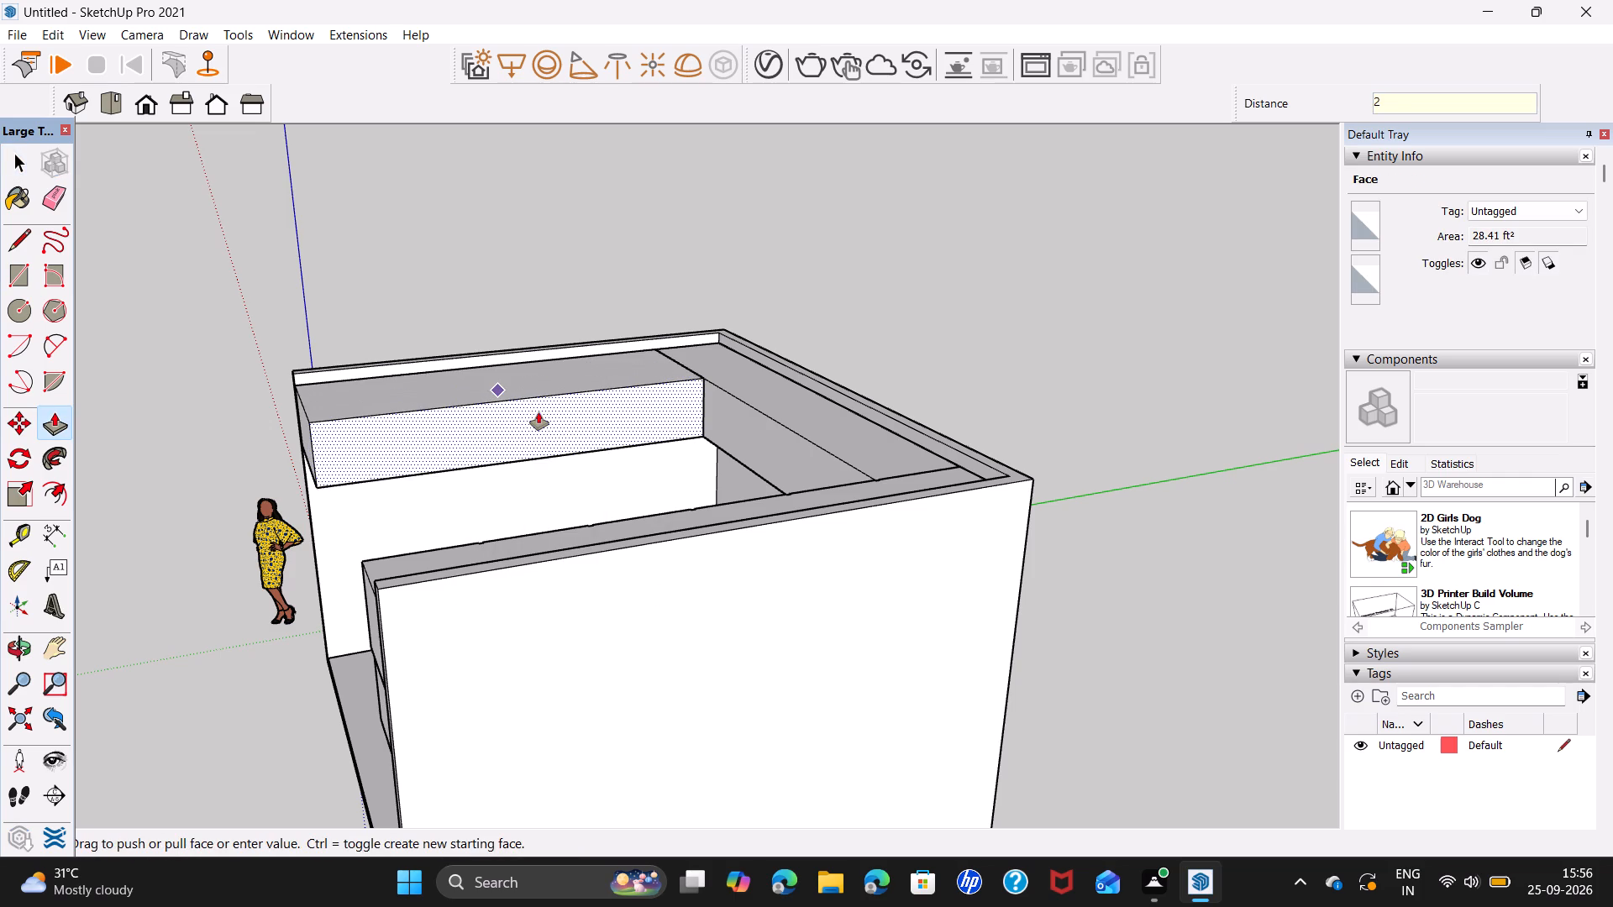
pyautogui.press("'")
pyautogui.press('Return')
pyautogui.press('space')
# Examine the corner where the new side cupboard meets the back wall's cupboard from above.
pyautogui.moveTo(460, 411); pyautogui.dragTo(616, 453, button='middle')
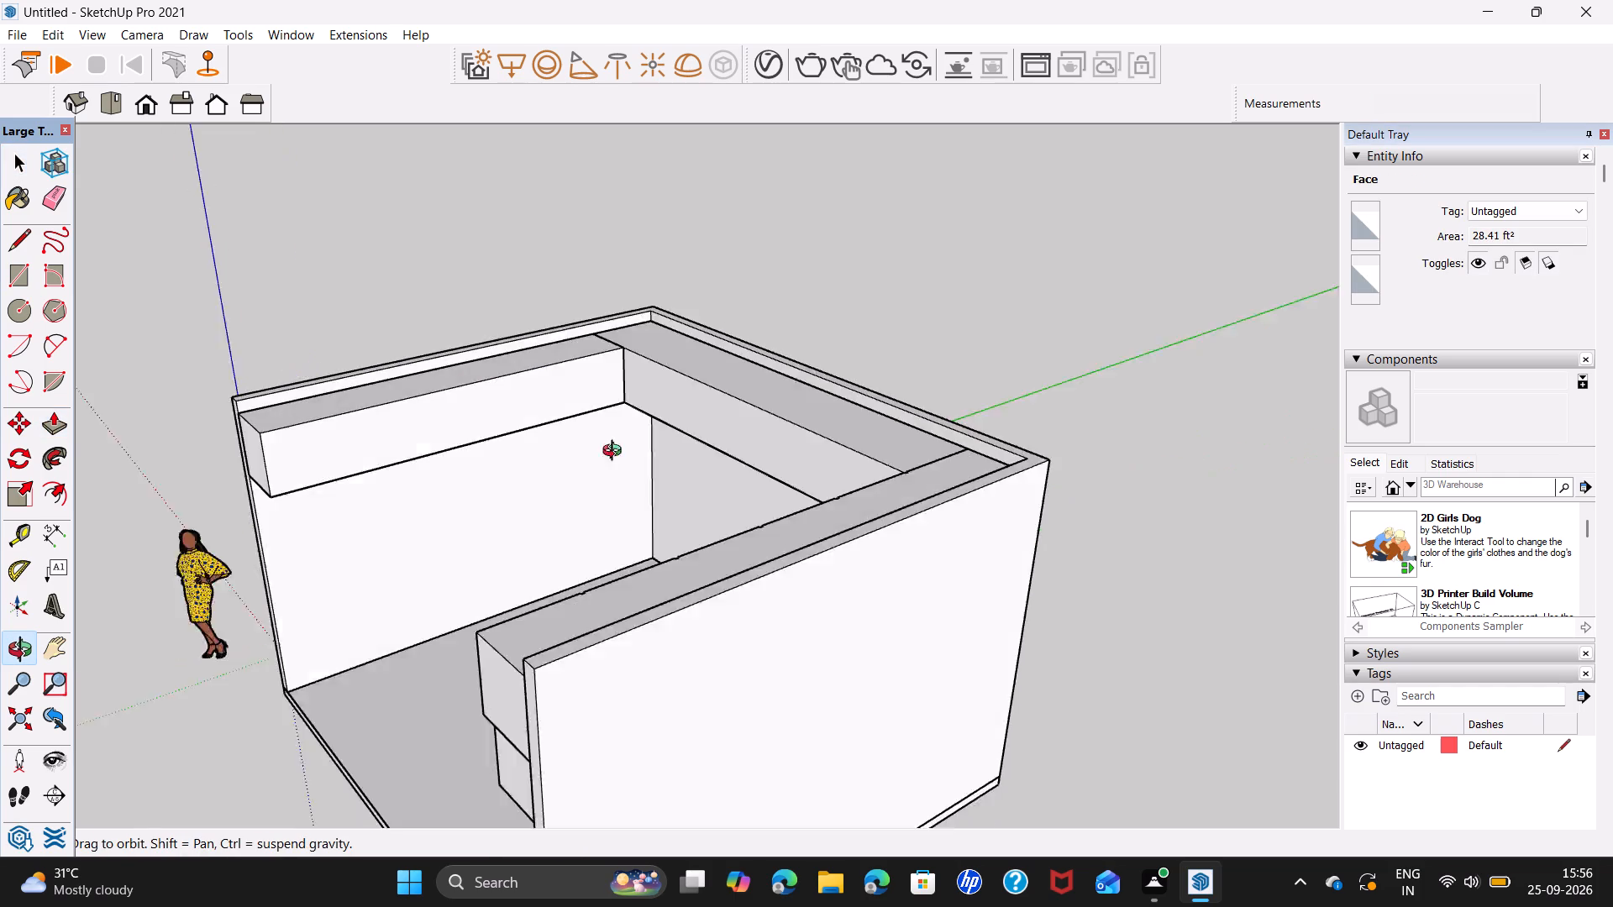
pyautogui.moveTo(616, 453); pyautogui.dragTo(1016, 695, button='middle')
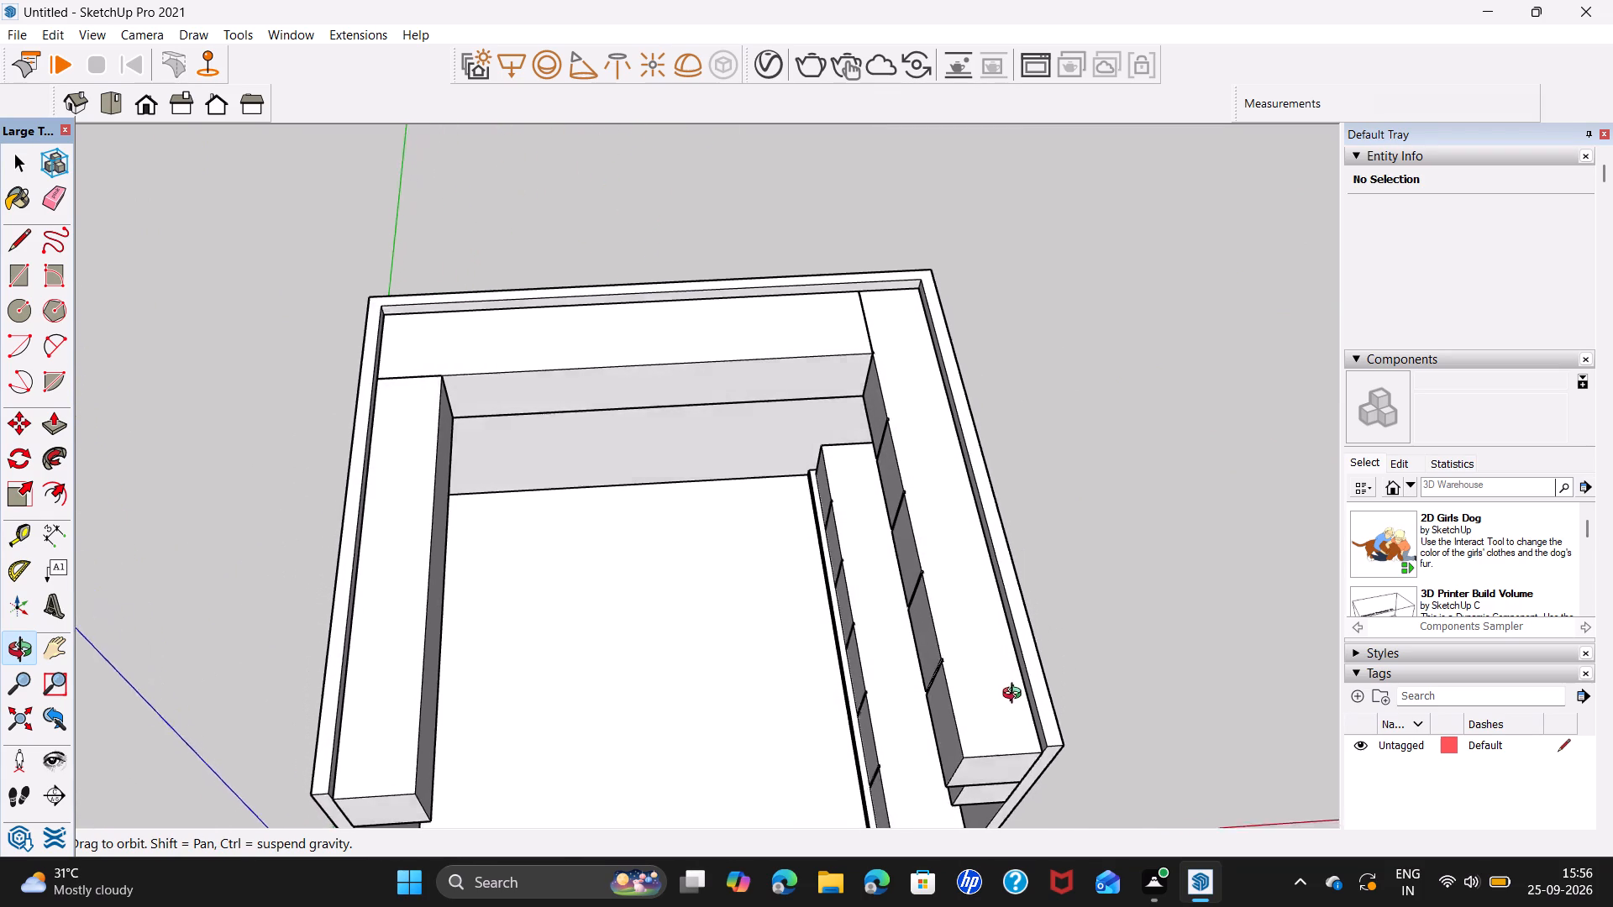
pyautogui.moveTo(1016, 695); pyautogui.dragTo(1006, 727, button='middle')
pyautogui.scroll(7, 423, 401)
pyautogui.click(432, 349)
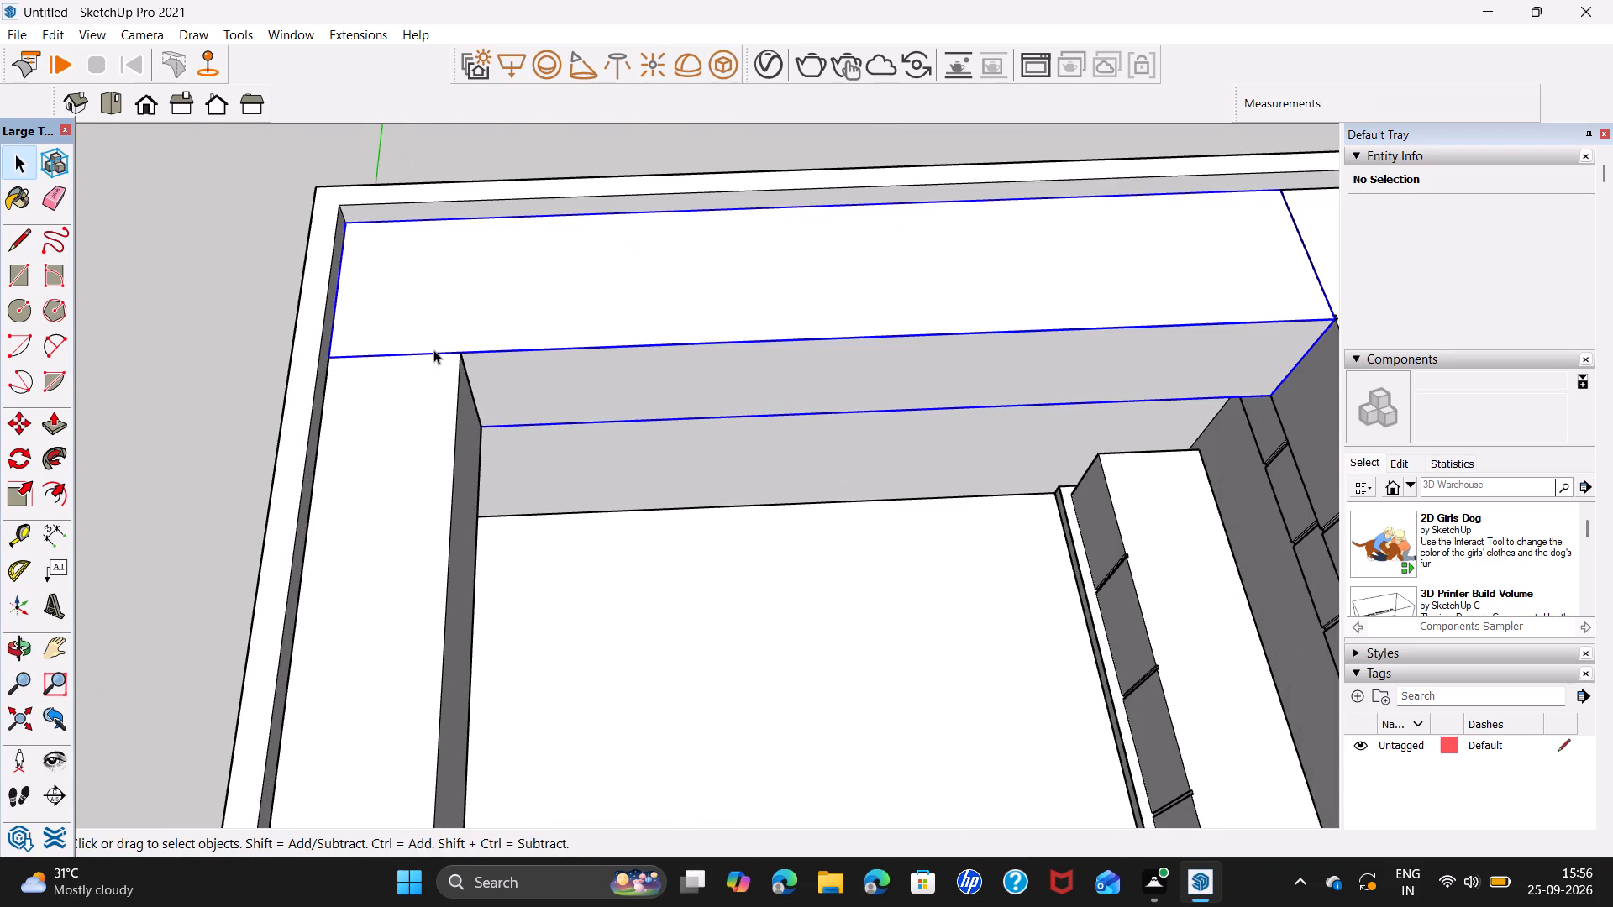
pyautogui.tripleClick(435, 354)
pyautogui.click(435, 354)
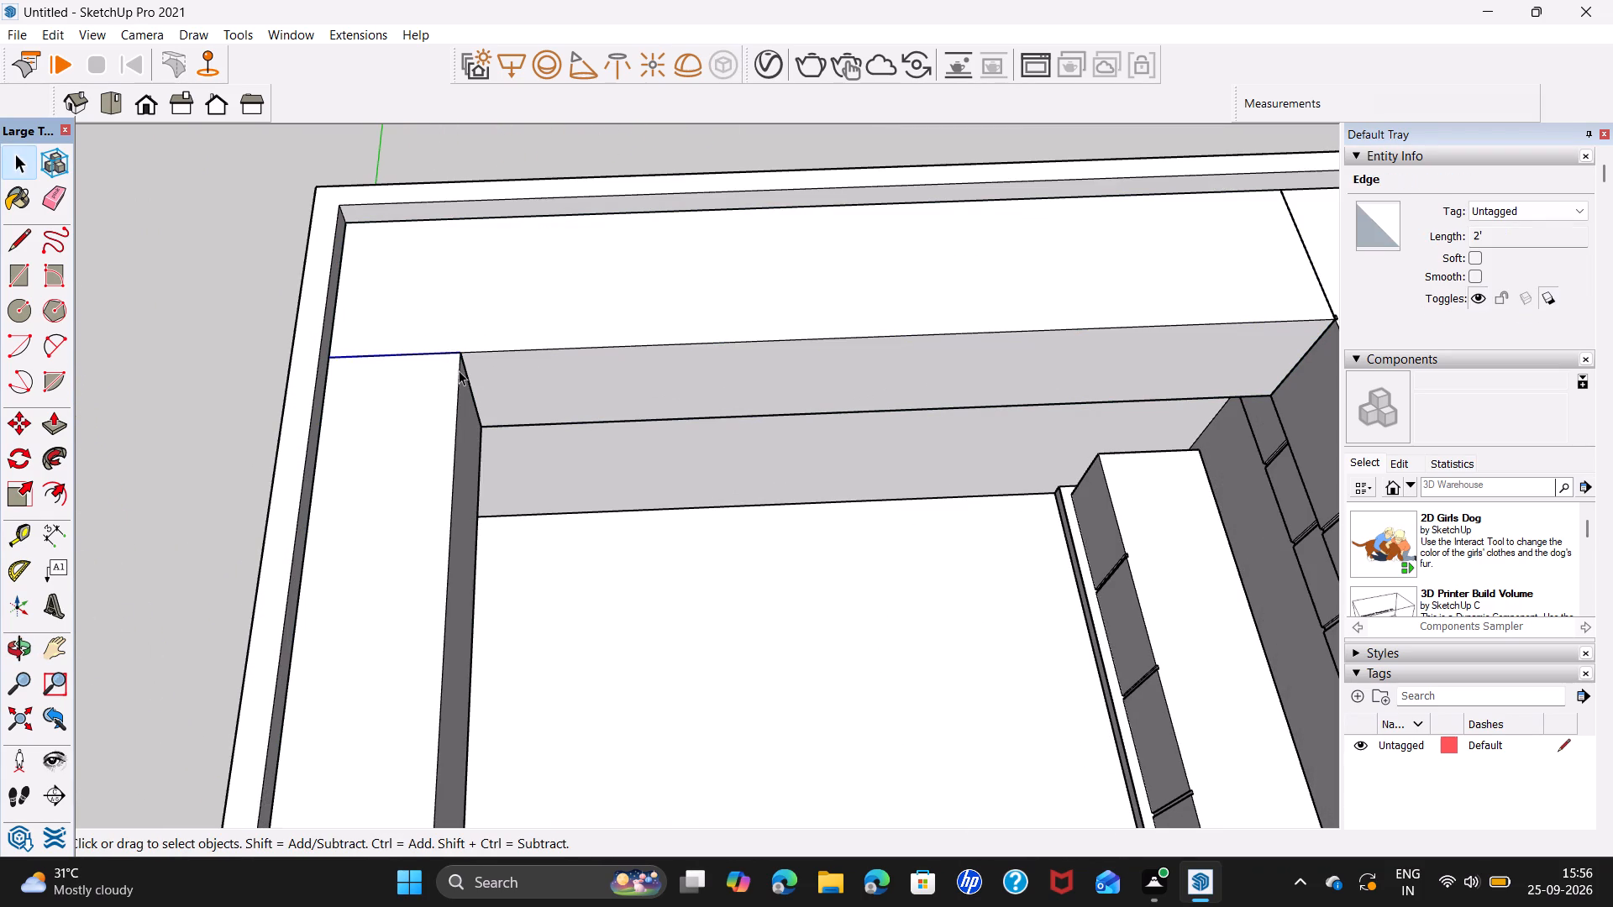
# Copy the new cupboard's front end edge to the corner and divide the copies by 6 for equal door panels.
pyautogui.moveTo(572, 413); pyautogui.dragTo(541, 143, button='middle')
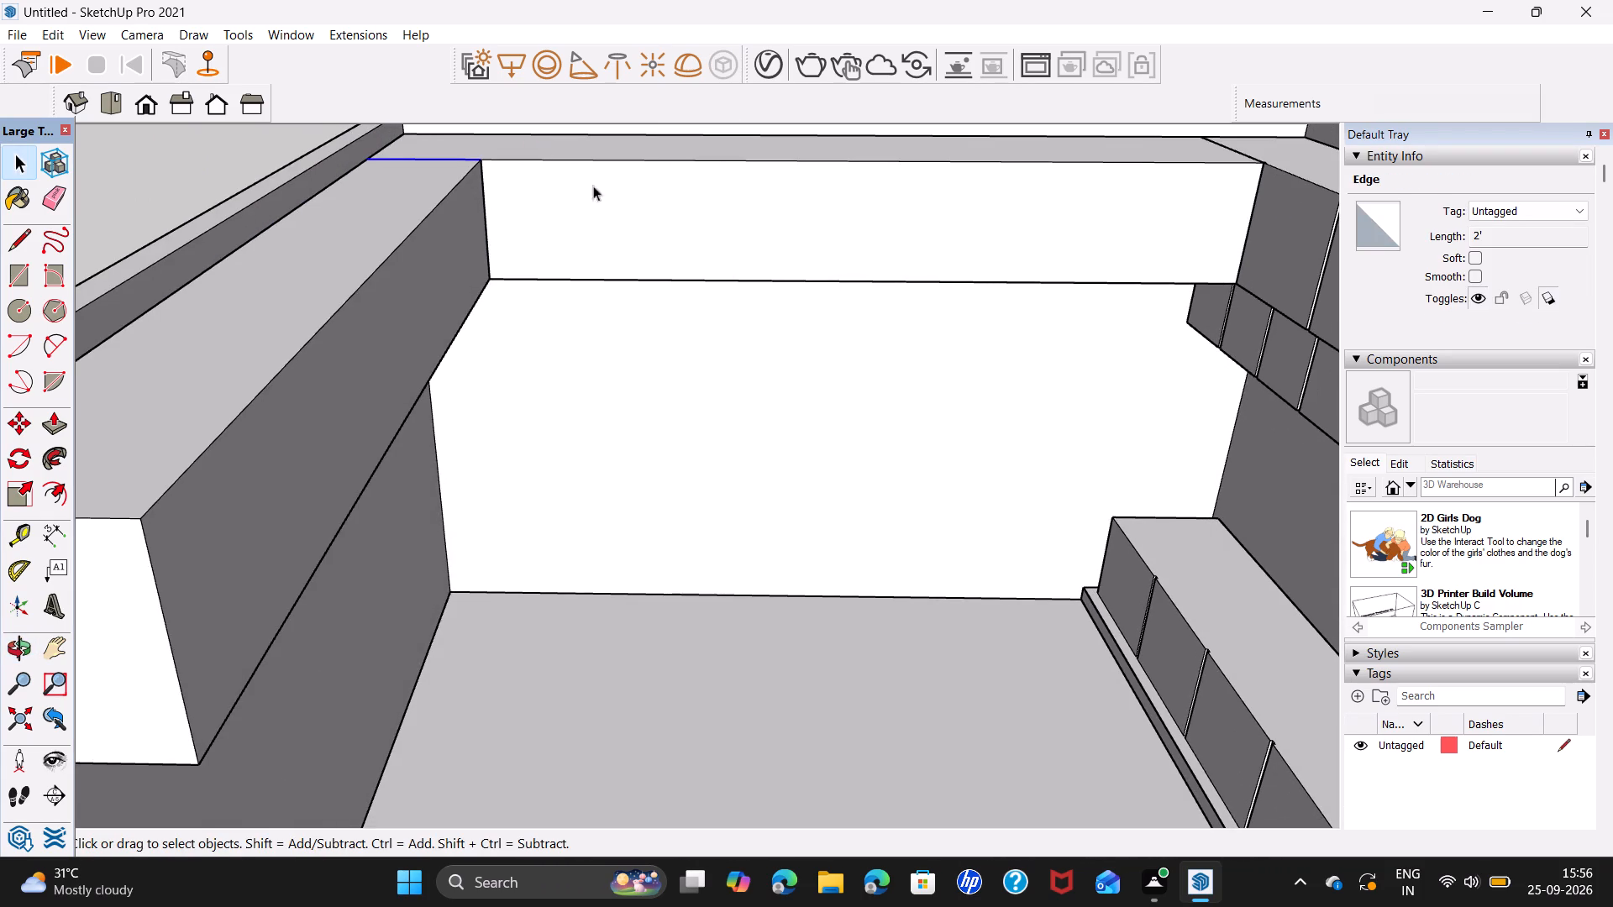
pyautogui.scroll(-5, 808, 198)
pyautogui.moveTo(838, 233); pyautogui.dragTo(539, 271, button='middle')
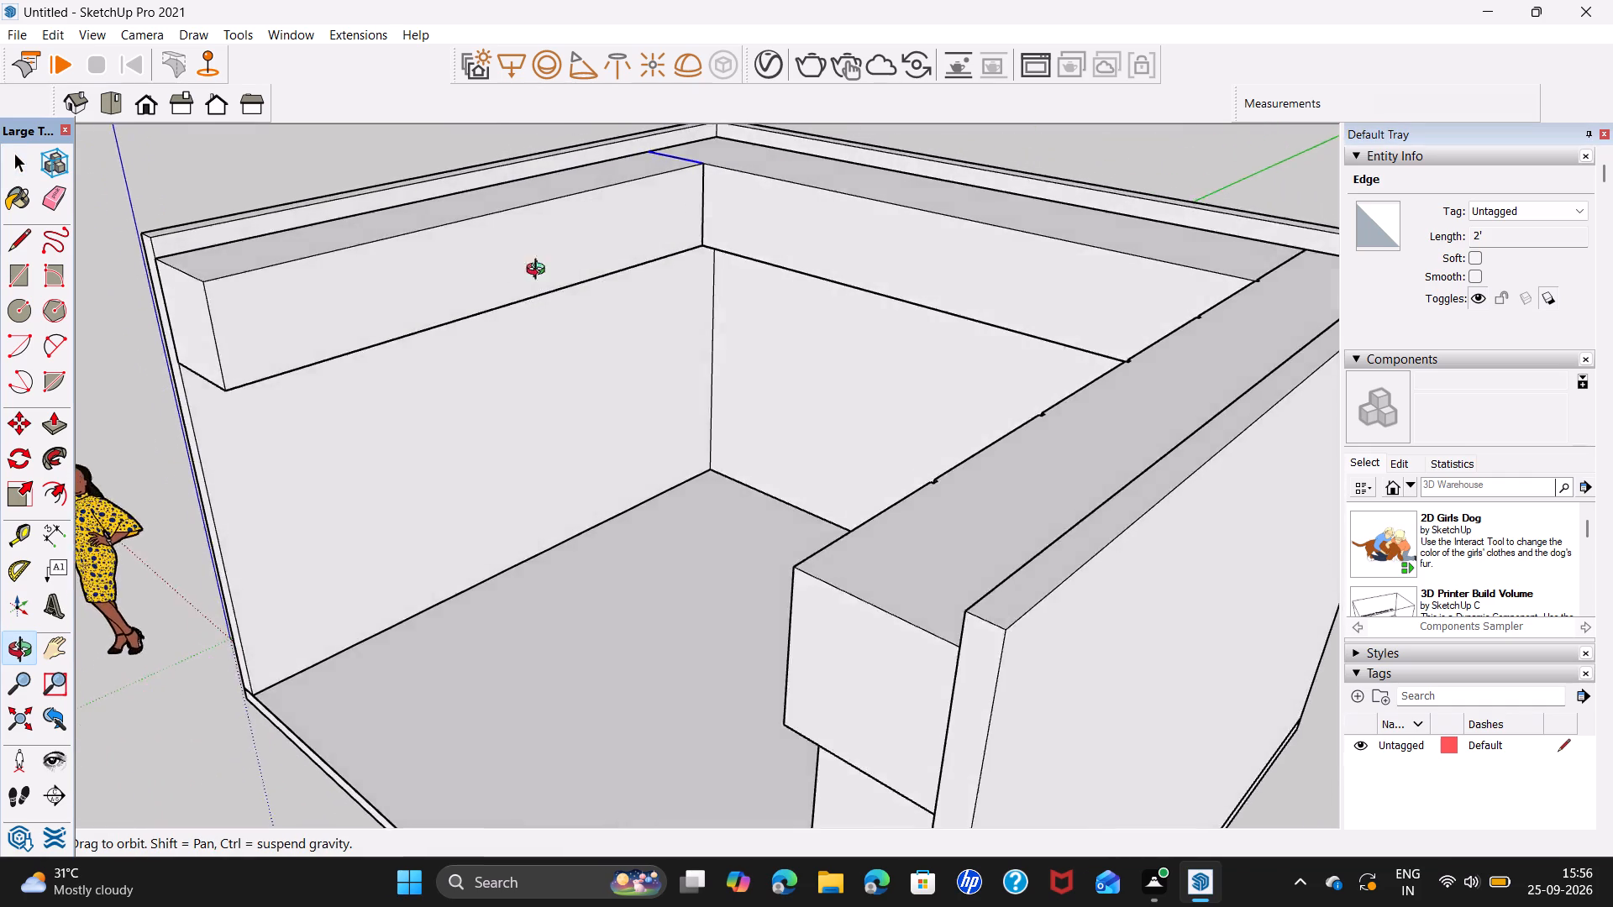
pyautogui.moveTo(539, 271); pyautogui.dragTo(397, 281, button='middle')
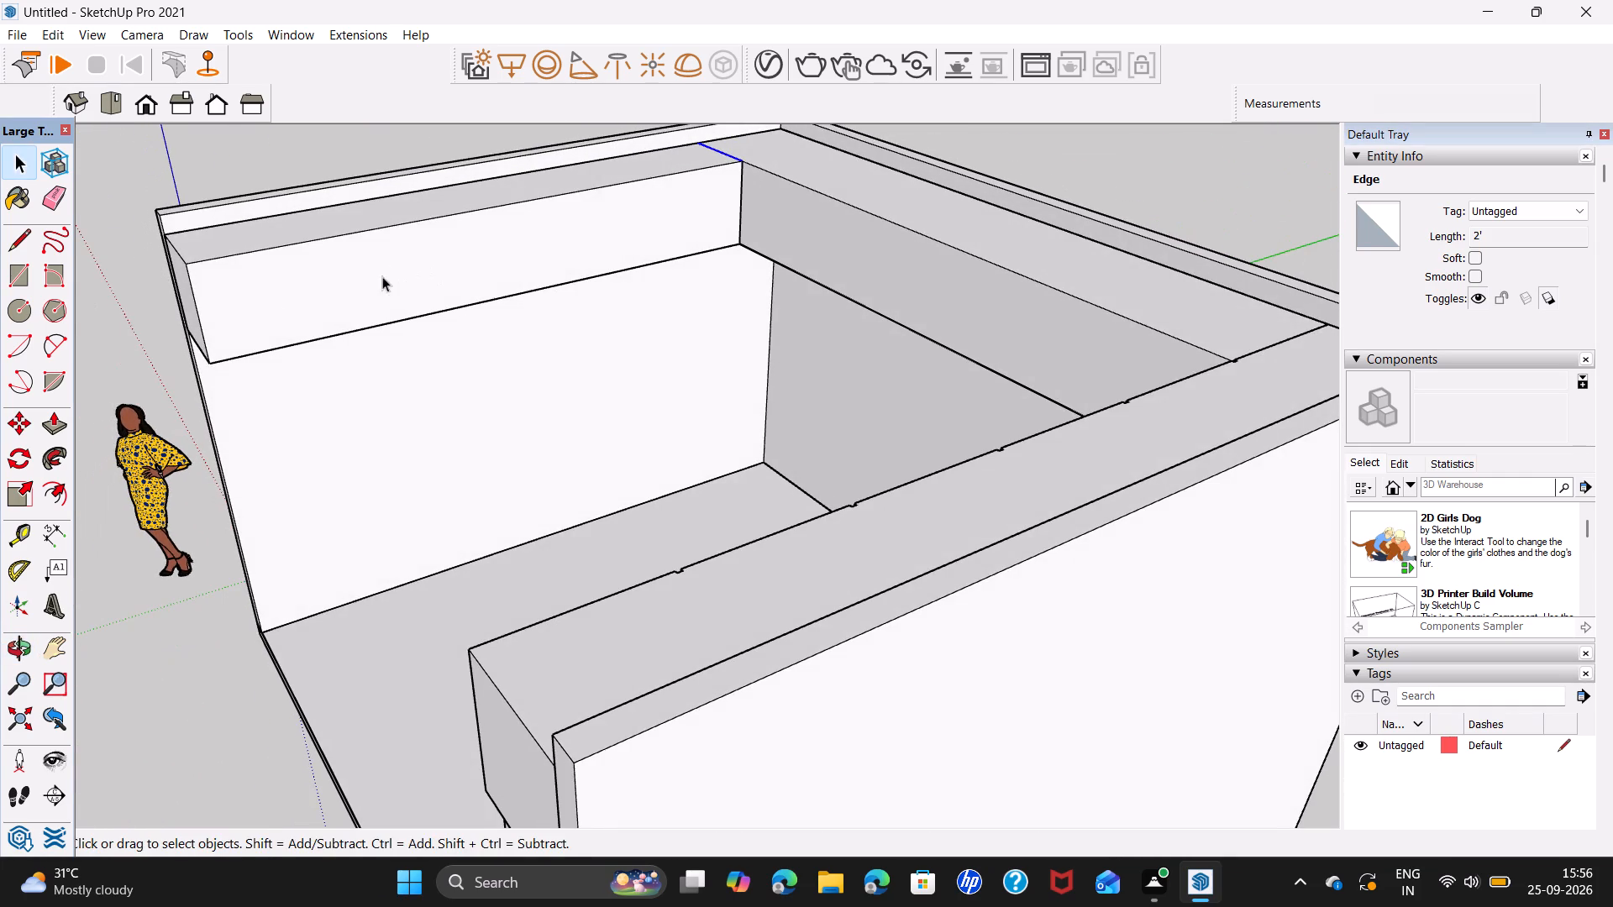
pyautogui.scroll(4, 244, 317)
pyautogui.click(181, 336)
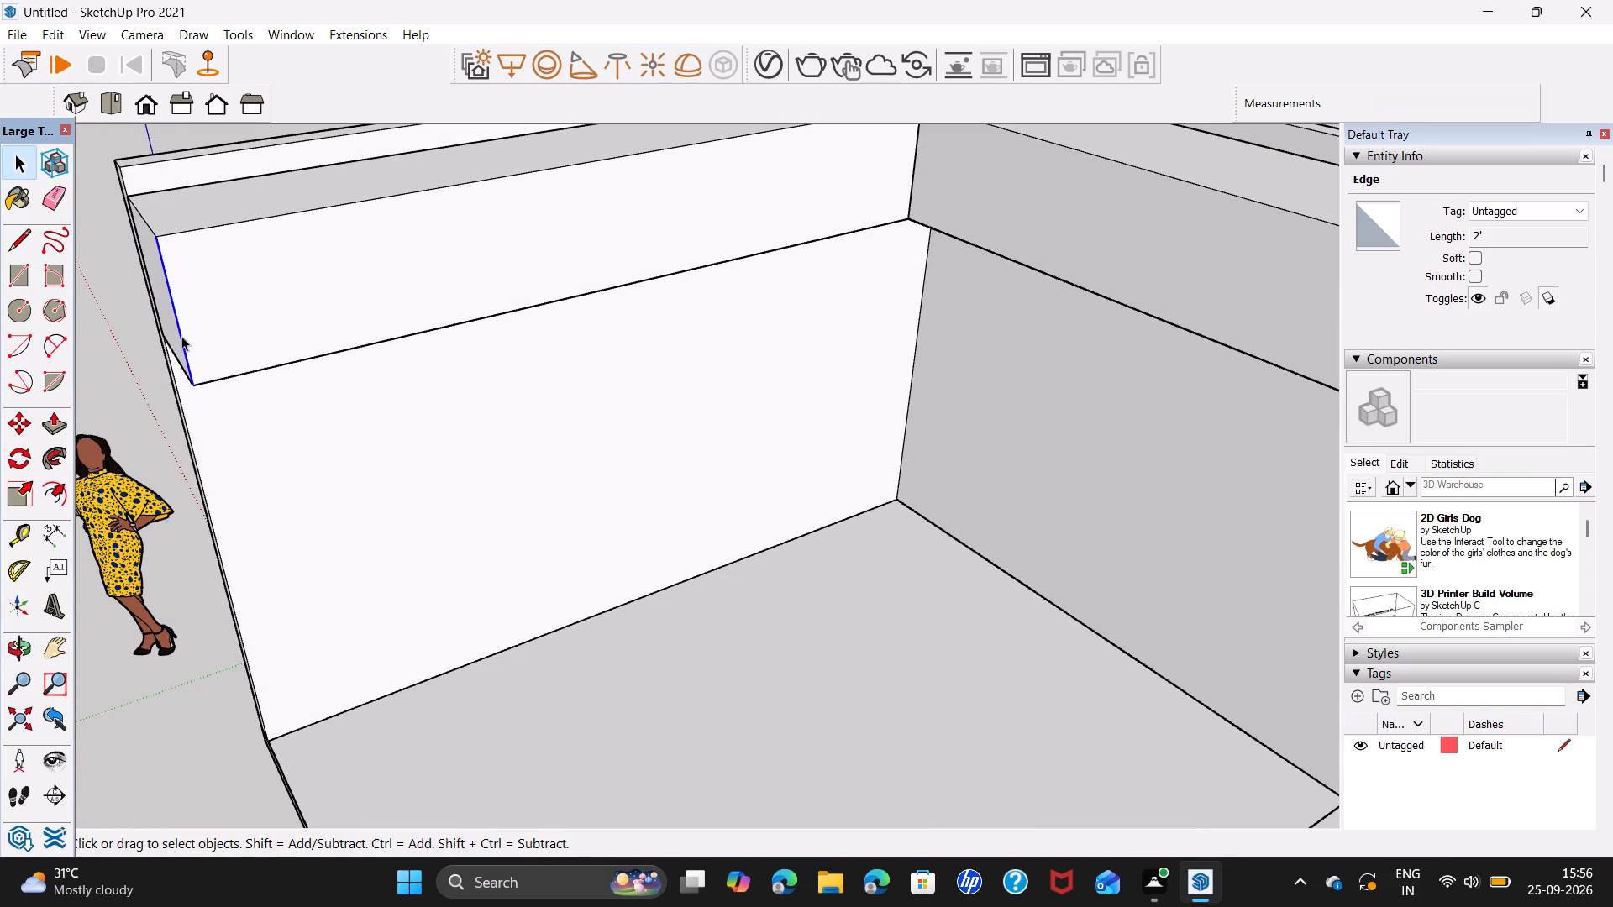
pyautogui.press('m')
pyautogui.click(190, 380)
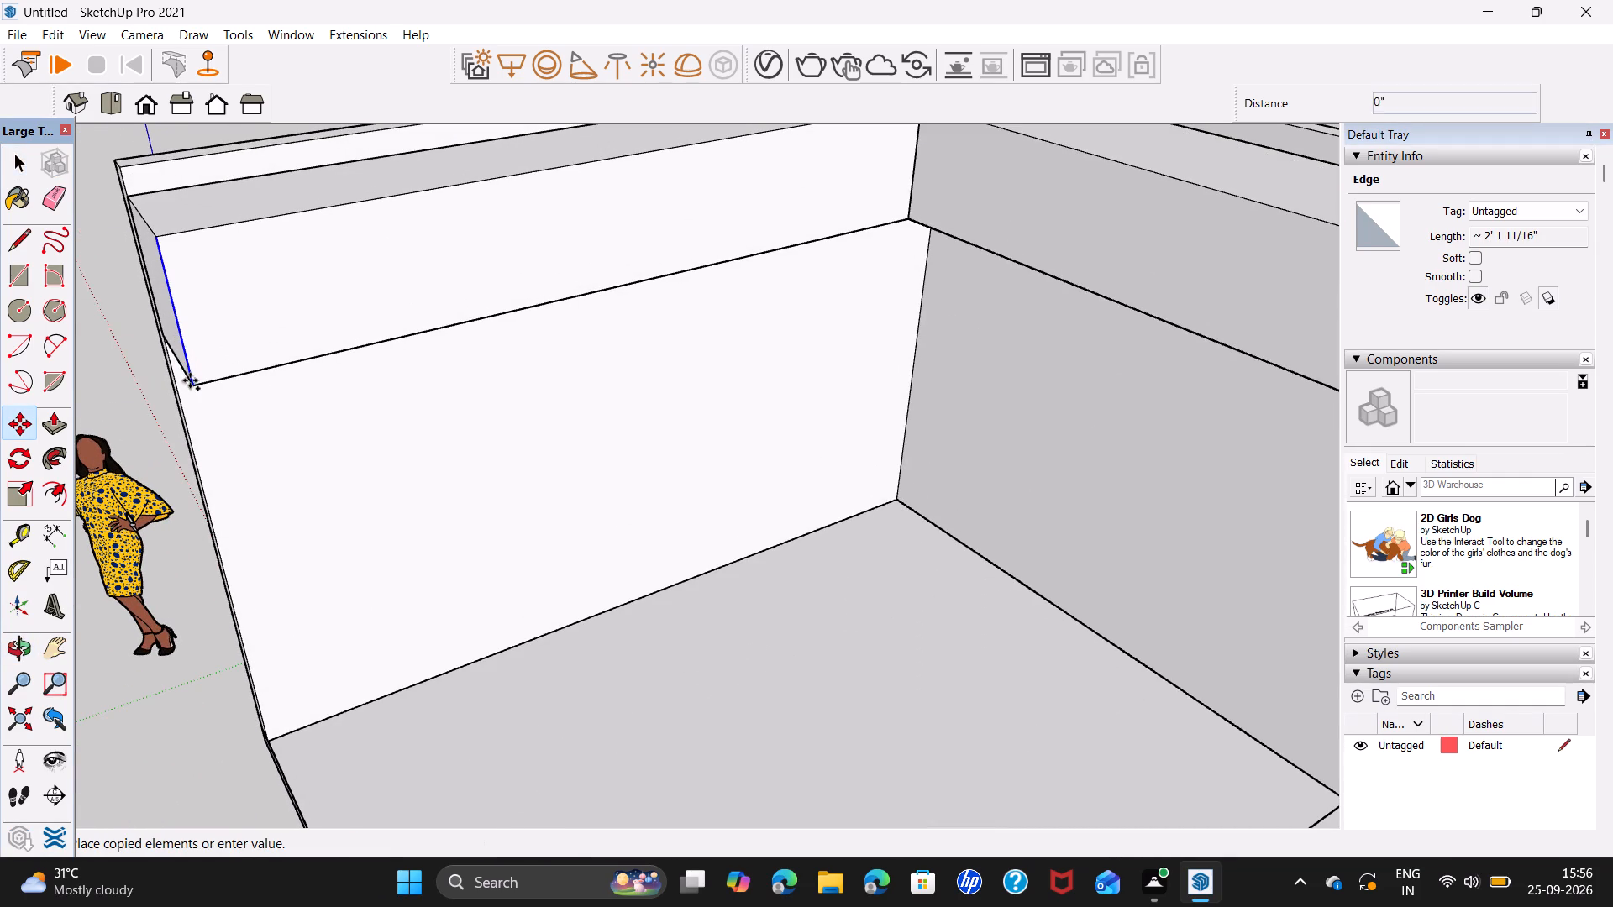
pyautogui.click(904, 217)
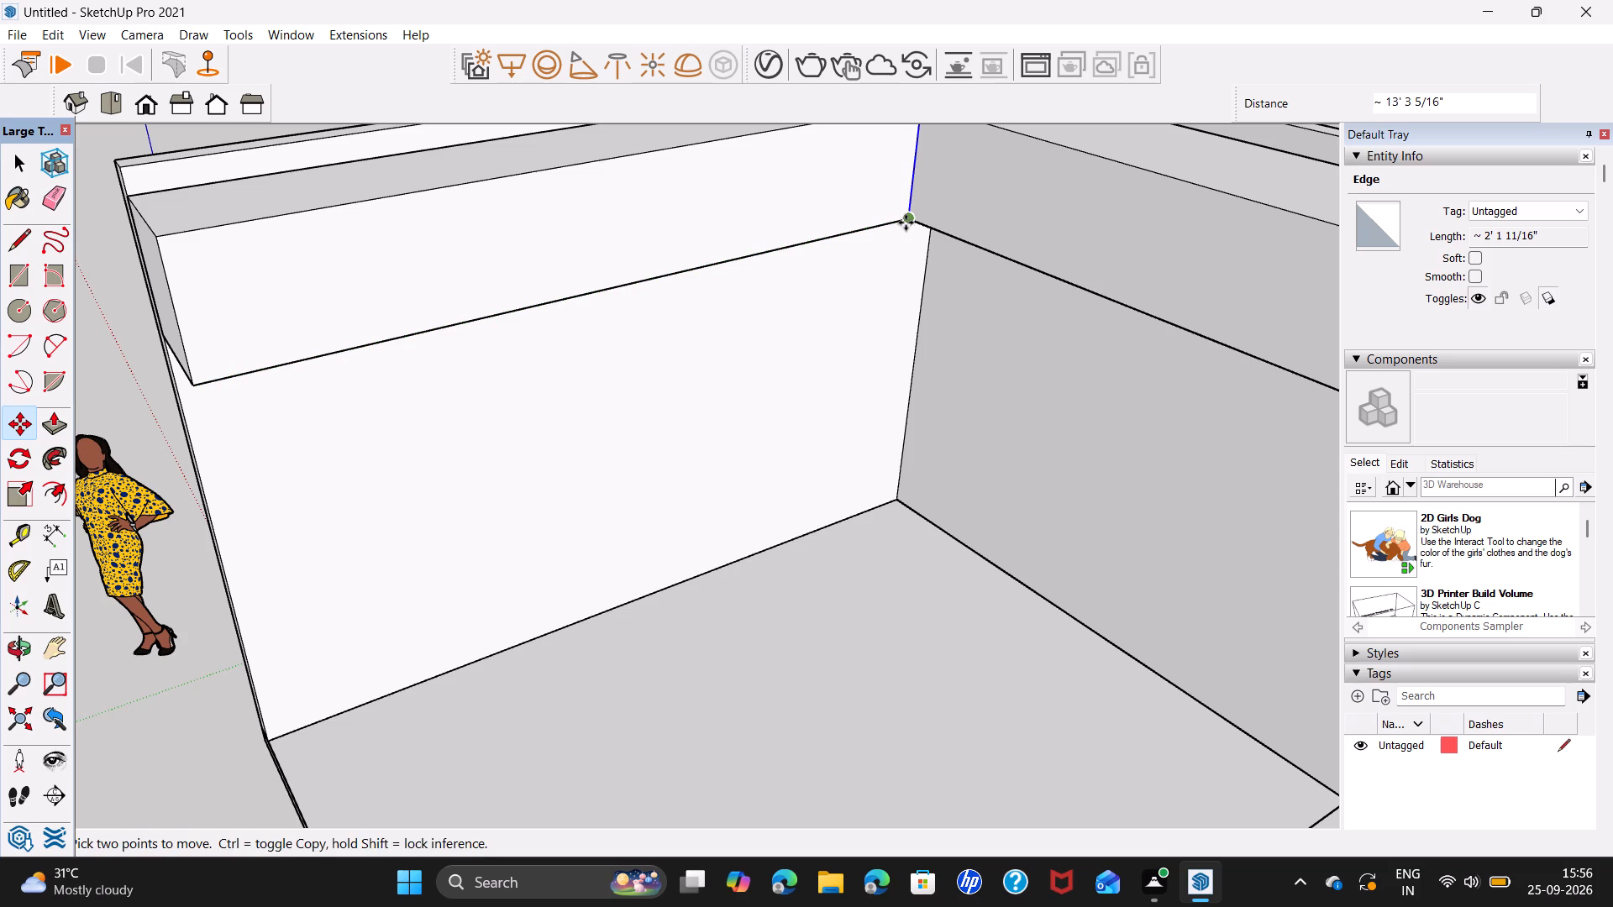
pyautogui.press('/')
pyautogui.press('6')
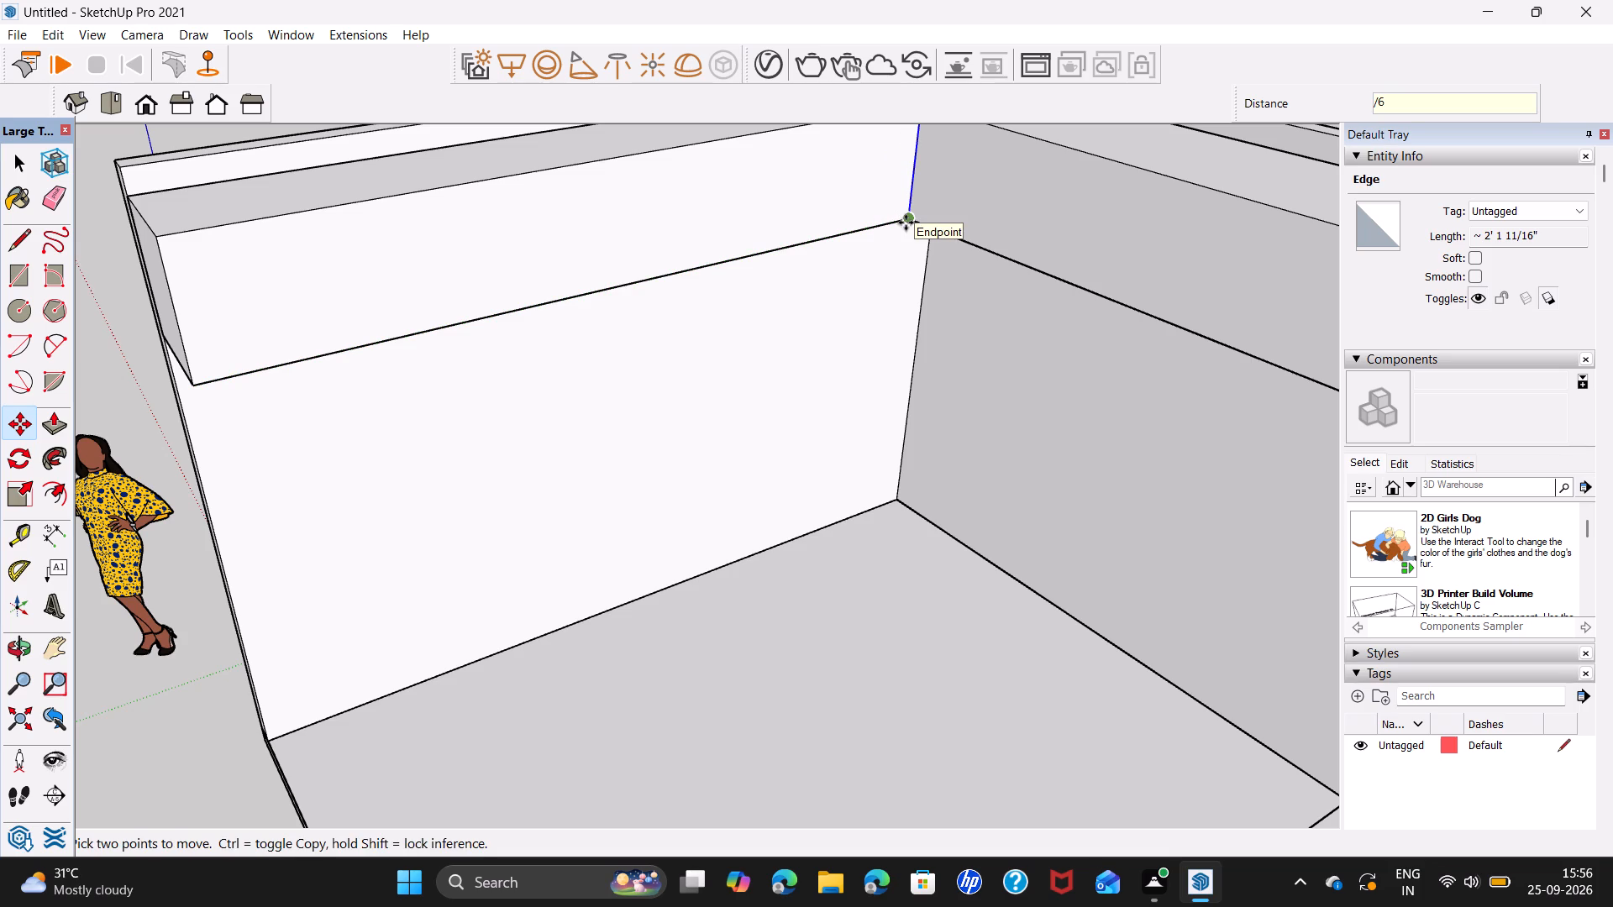
pyautogui.press('Return')
pyautogui.press('space')
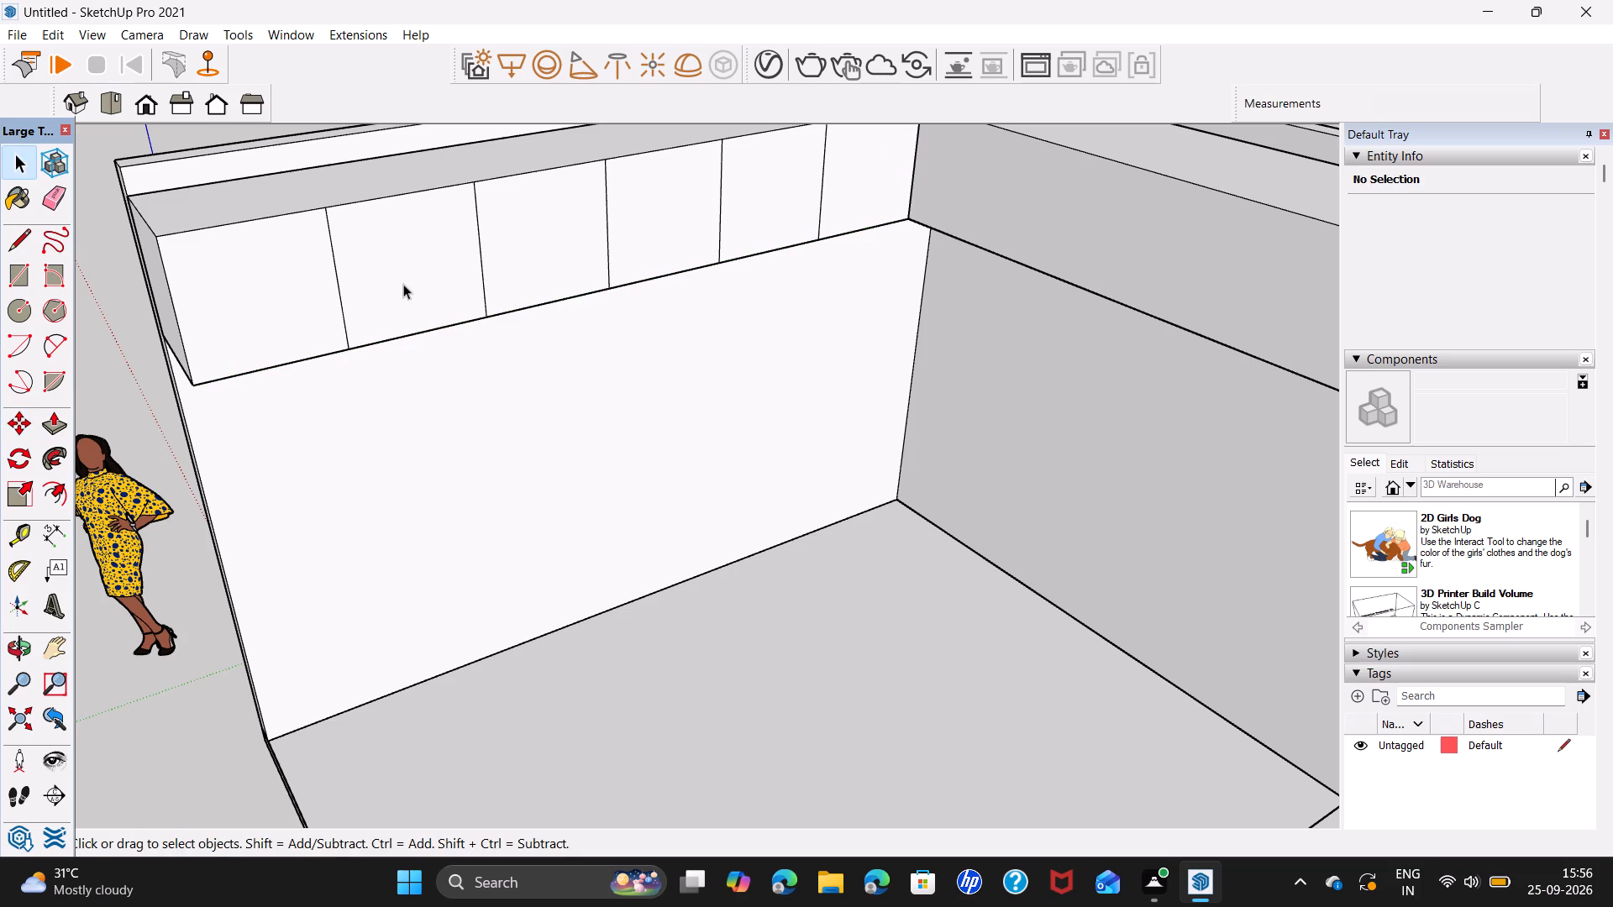
# Copy the division line nearest the new cupboard's free end 0.2" along the front.
pyautogui.scroll(4, 356, 345)
pyautogui.click(344, 345)
pyautogui.scroll(1, 347, 346)
pyautogui.moveTo(348, 346); pyautogui.dragTo(266, 164, button='middle')
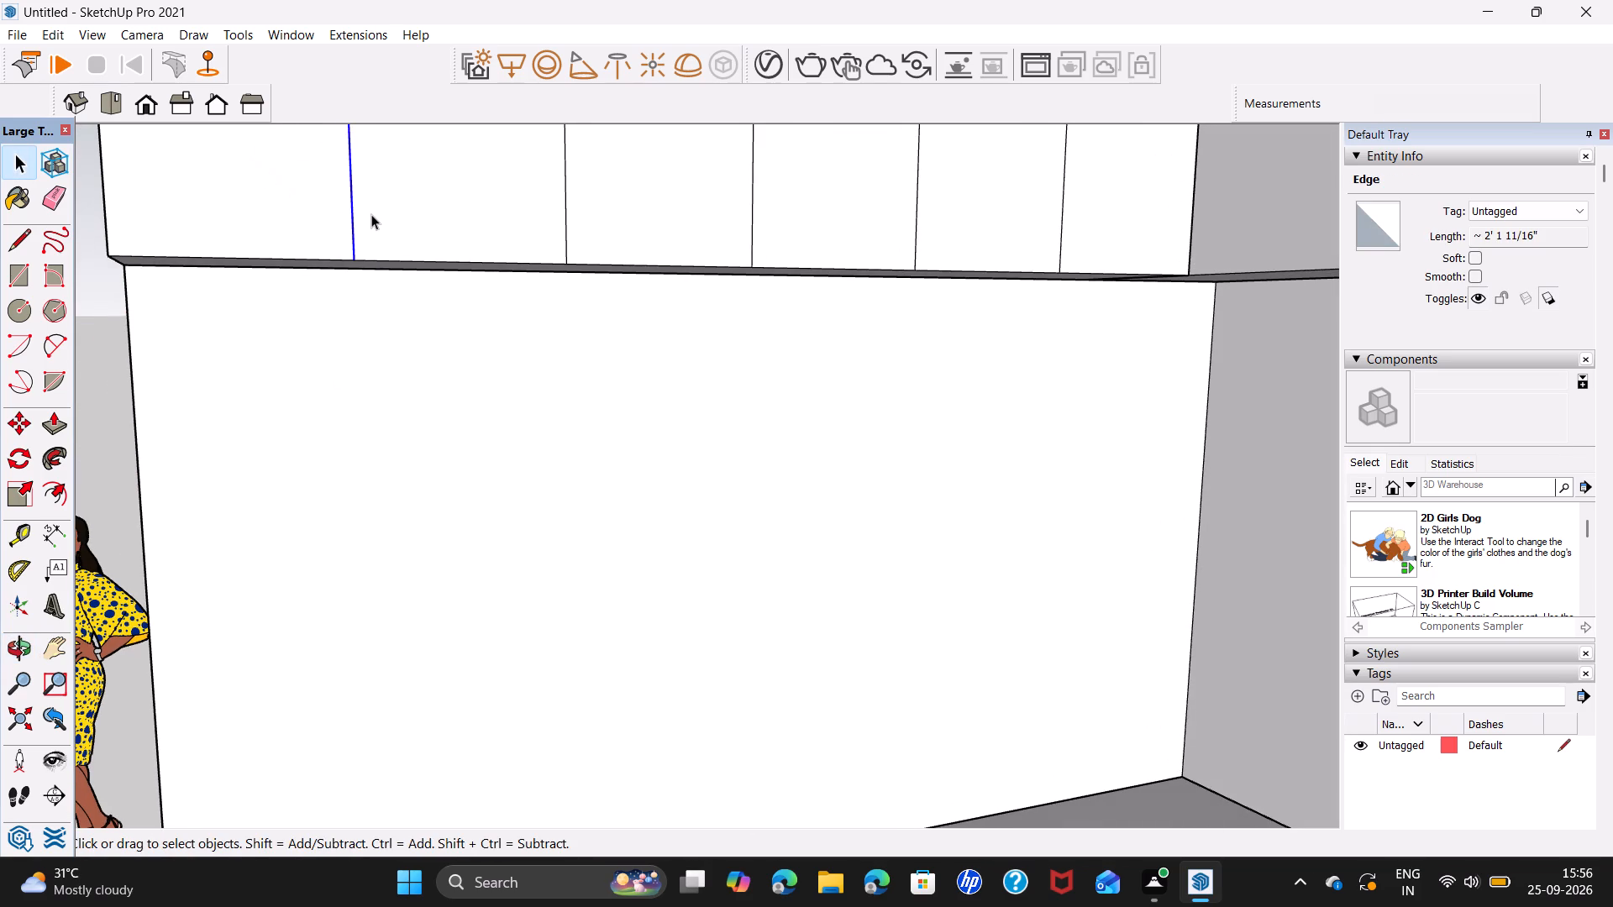
pyautogui.keyDown('shift'); pyautogui.moveTo(372, 214); pyautogui.dragTo(233, 421, button='middle'); pyautogui.keyUp('shift')
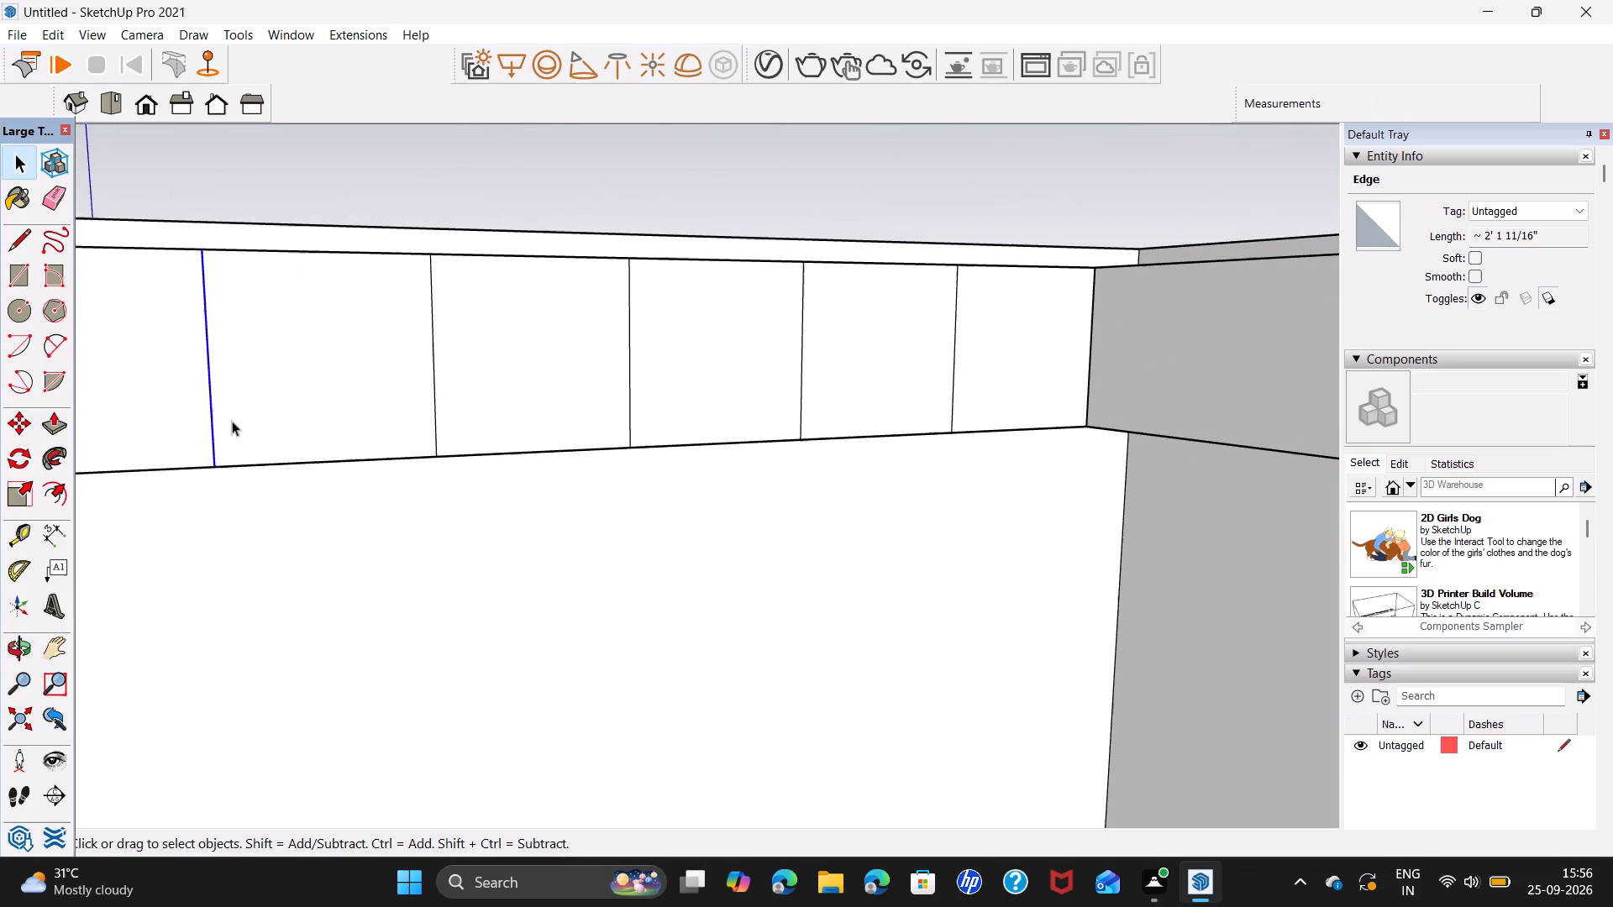
pyautogui.scroll(-2, 287, 443)
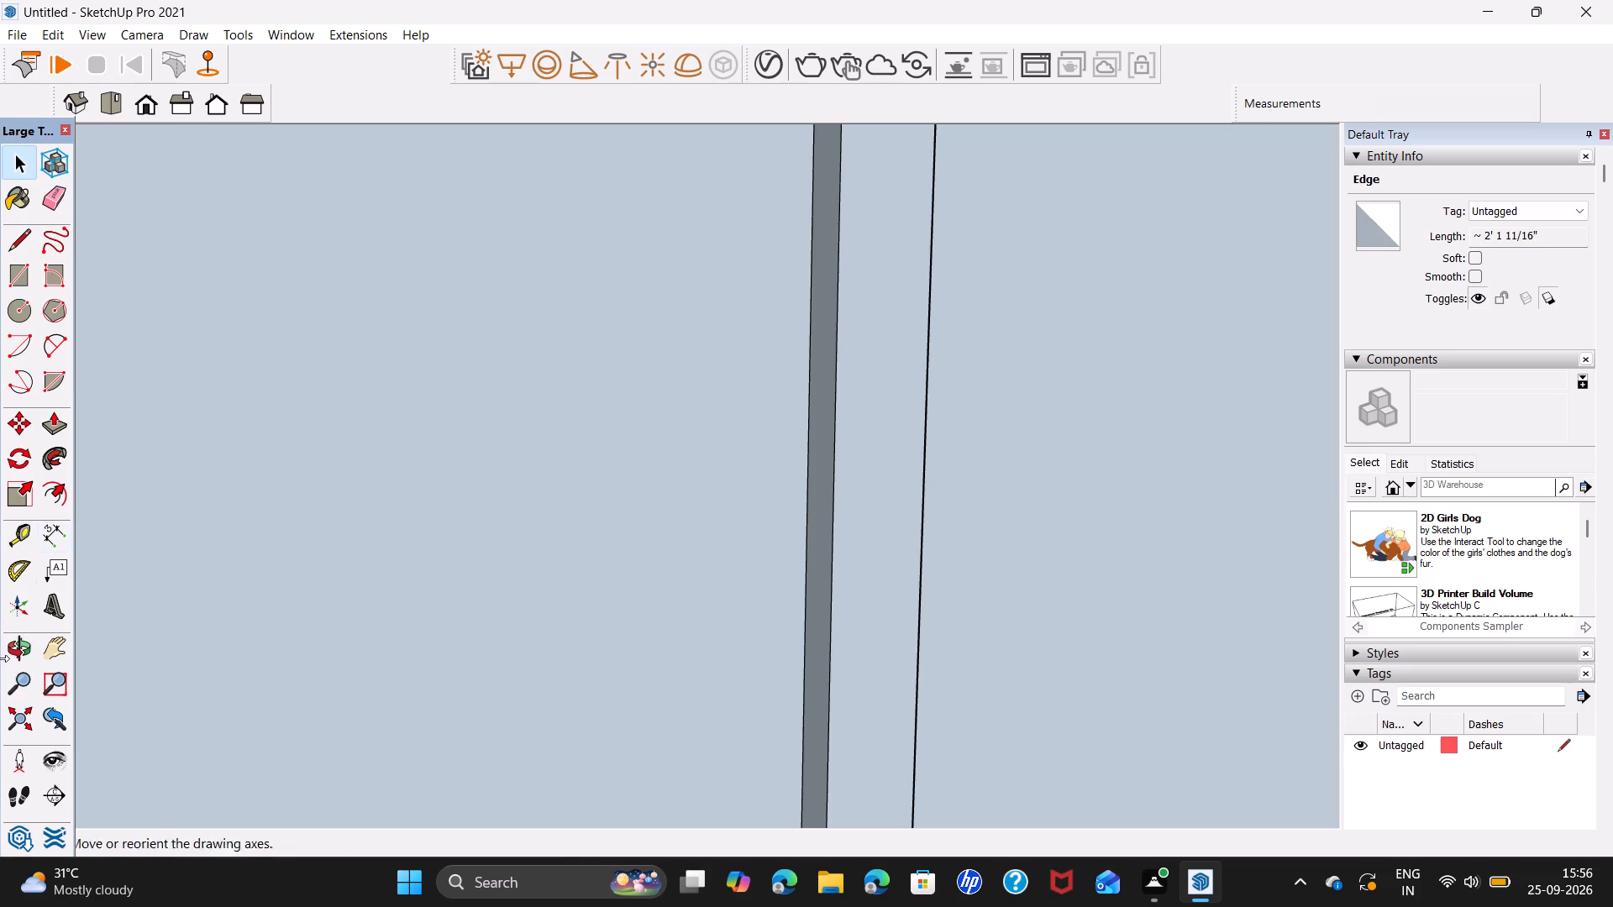
pyautogui.click(19, 722)
pyautogui.moveTo(297, 379); pyautogui.dragTo(502, 443, button='middle')
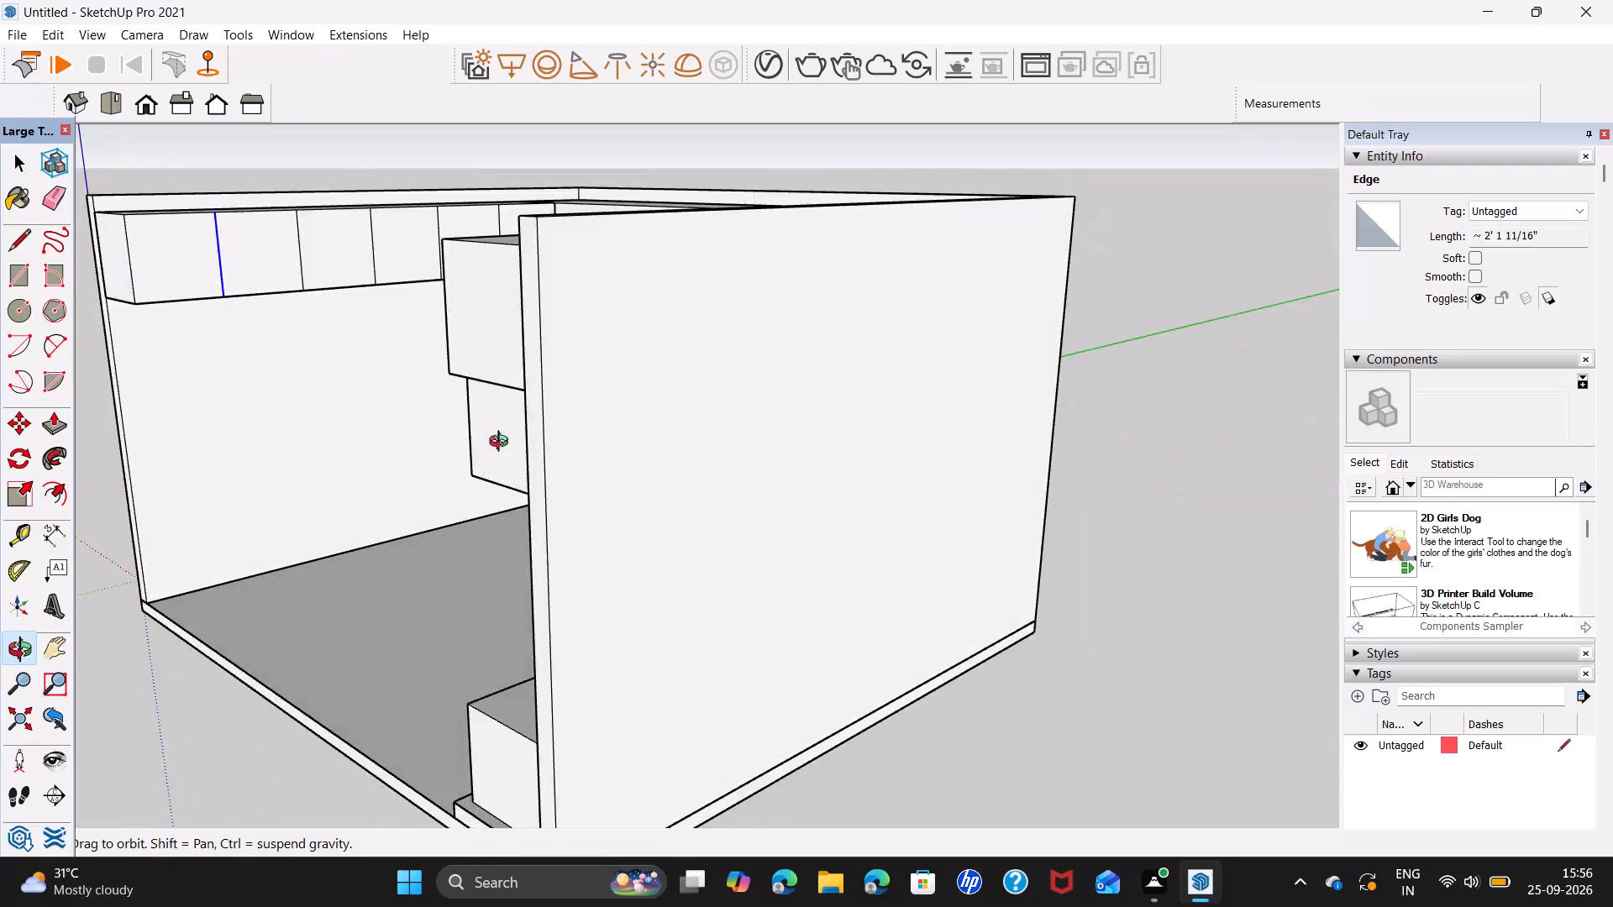
pyautogui.moveTo(502, 443); pyautogui.dragTo(538, 447, button='middle')
pyautogui.scroll(2, 427, 385)
pyautogui.moveTo(523, 399); pyautogui.dragTo(538, 585, button='middle')
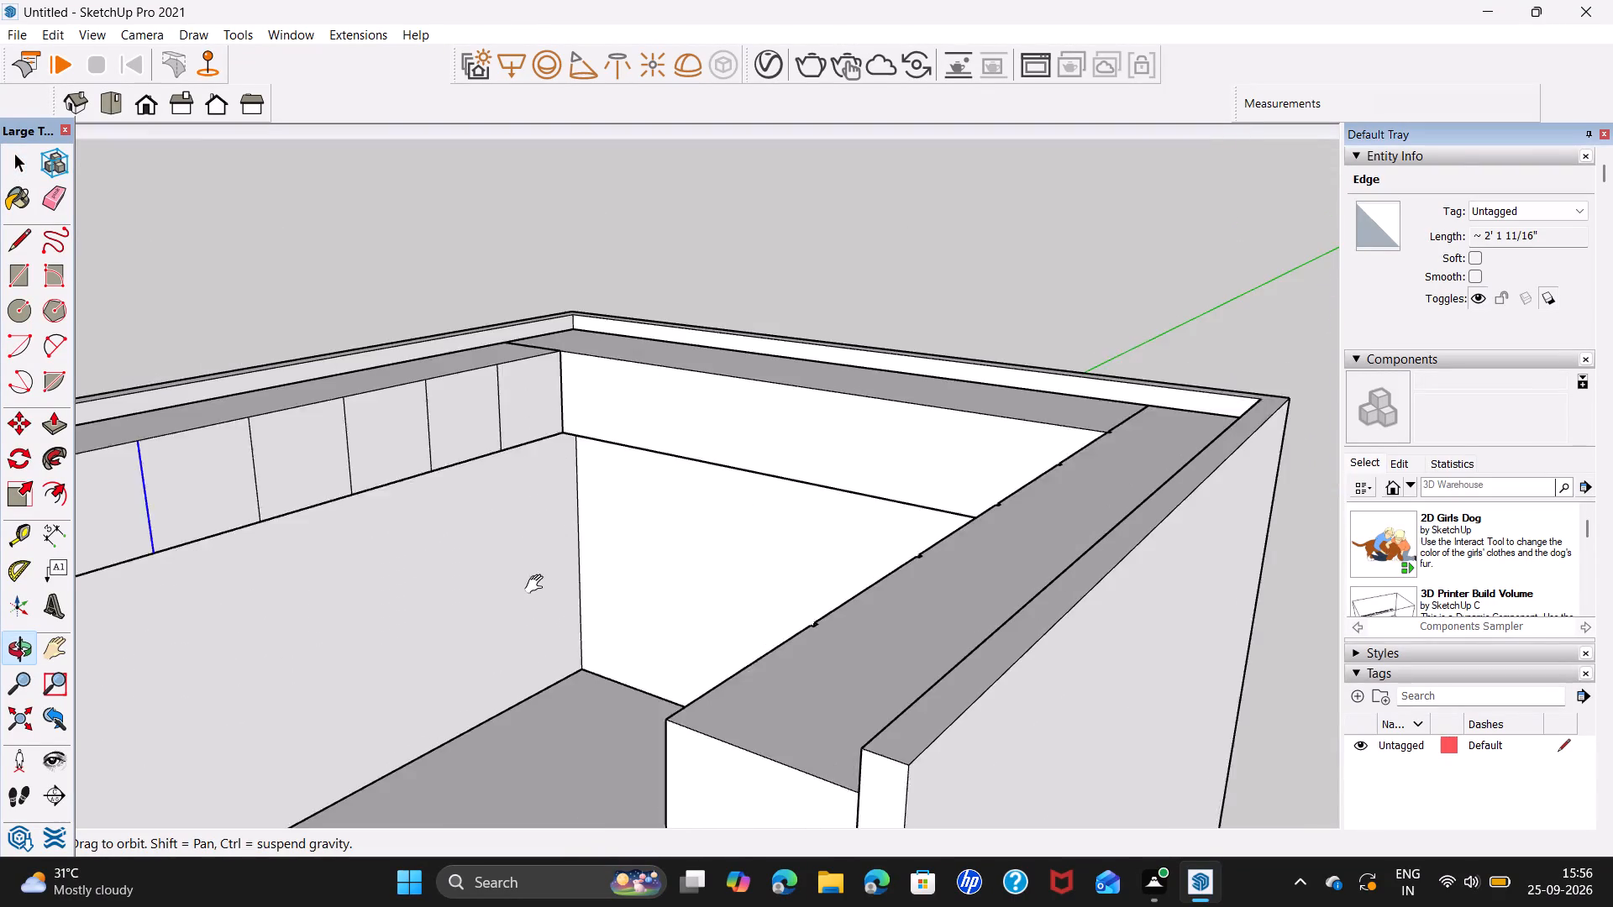
pyautogui.moveTo(538, 585); pyautogui.dragTo(509, 595, button='middle')
pyautogui.moveTo(596, 537); pyautogui.dragTo(331, 570, button='middle')
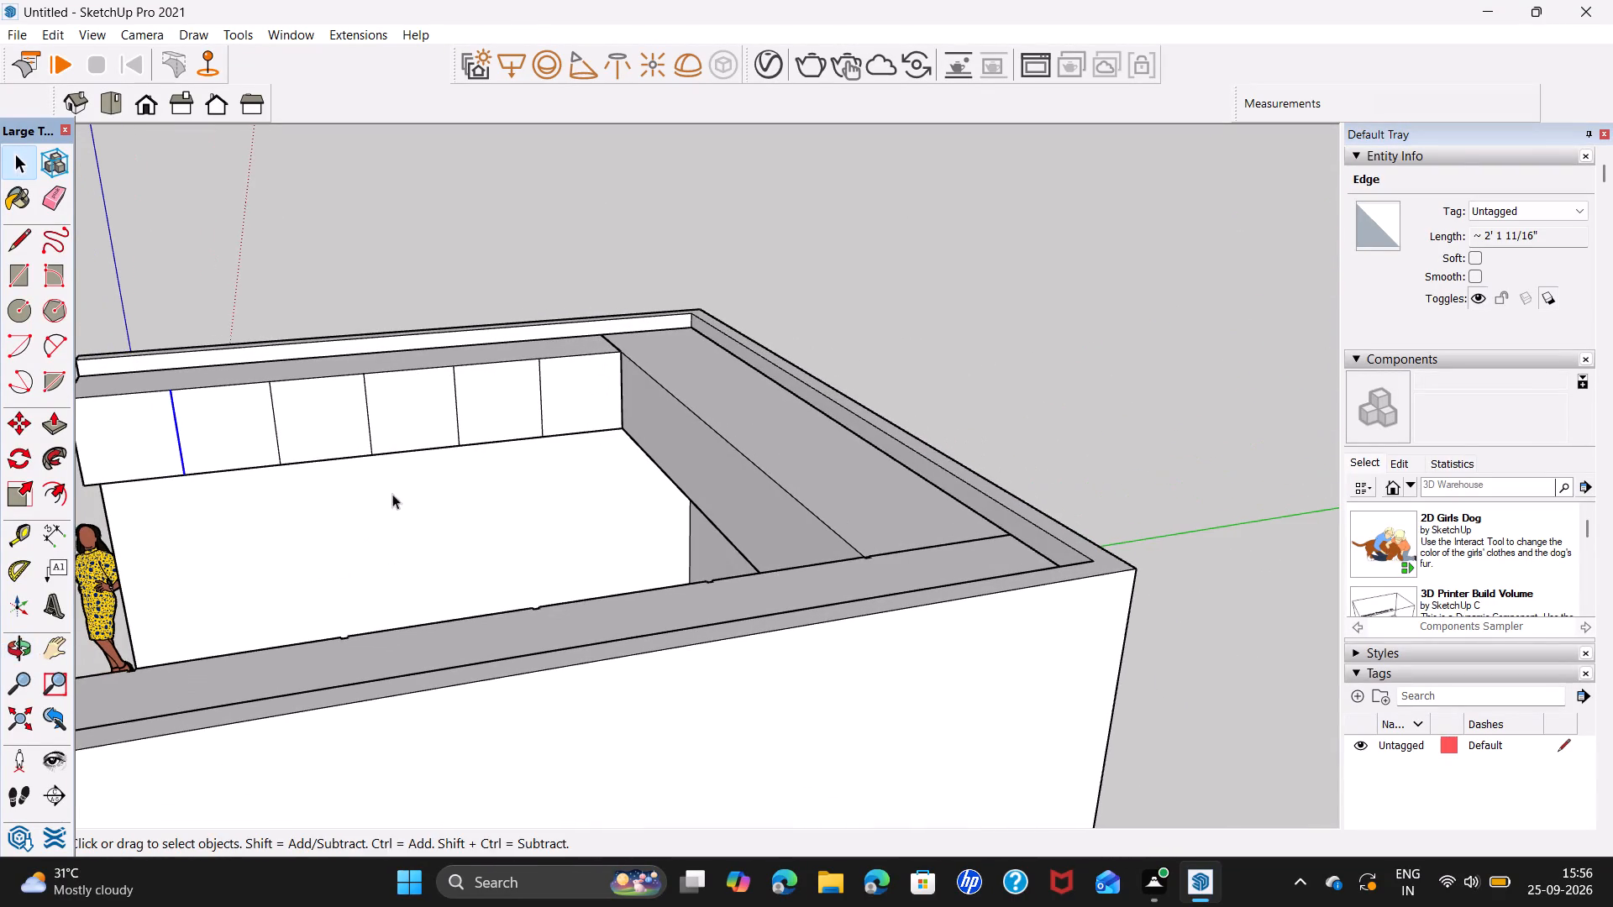
pyautogui.moveTo(392, 494); pyautogui.dragTo(512, 441, button='middle')
pyautogui.scroll(1, 539, 444)
pyautogui.moveTo(595, 435); pyautogui.dragTo(581, 507, button='middle')
pyautogui.scroll(3, 549, 469)
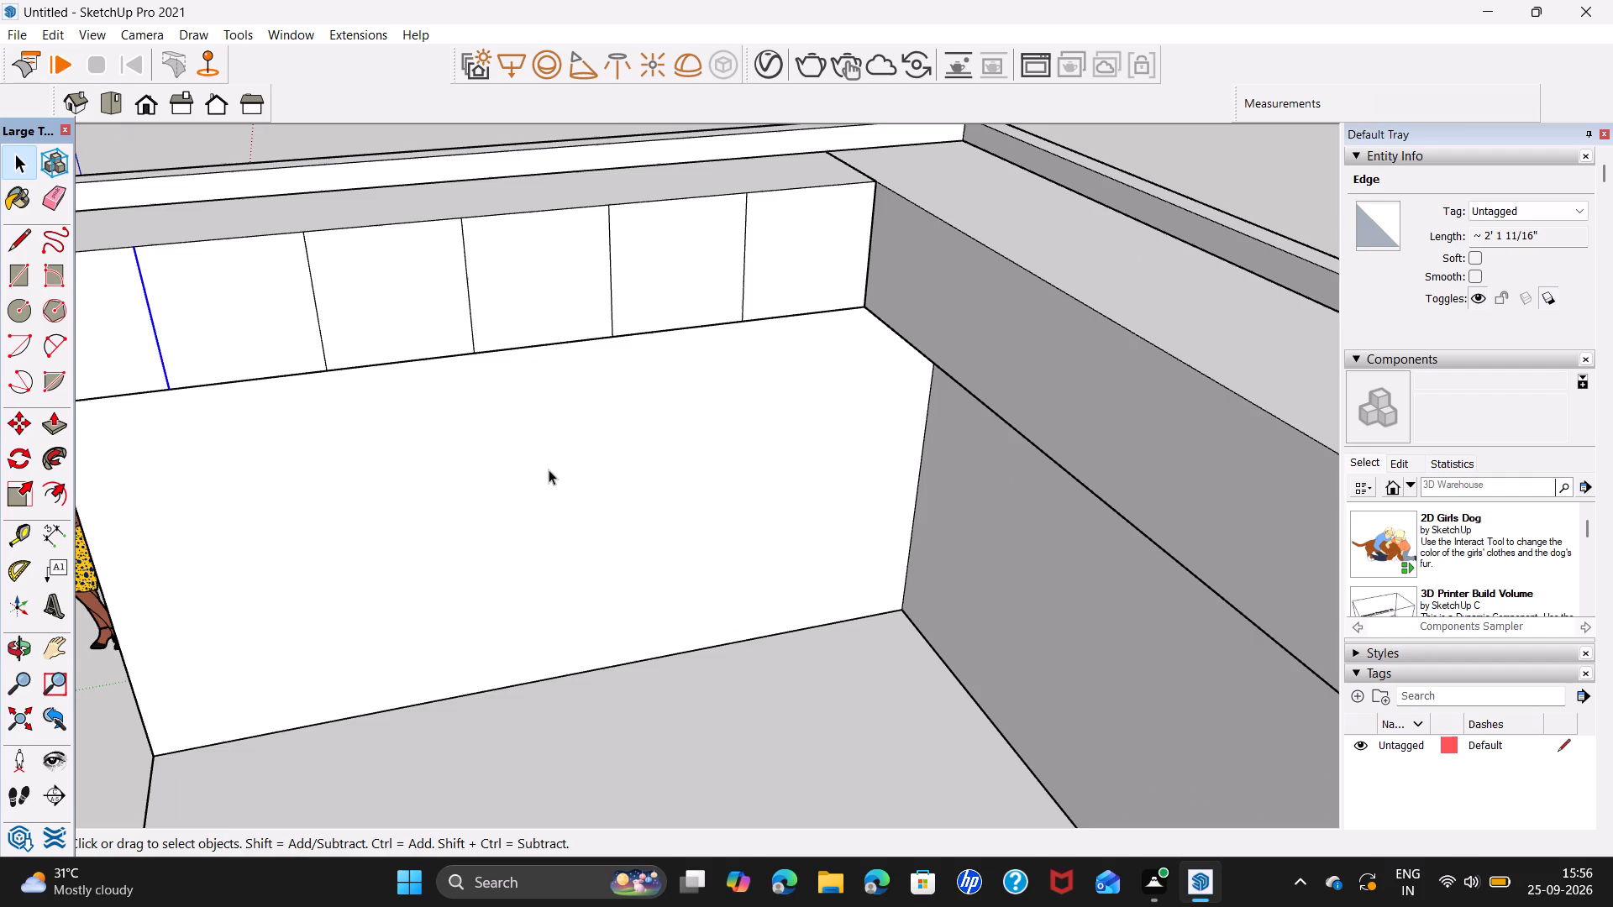
pyautogui.moveTo(549, 469); pyautogui.dragTo(448, 434, button='middle')
pyautogui.keyDown('shift'); pyautogui.moveTo(507, 419); pyautogui.dragTo(726, 493, button='middle'); pyautogui.keyUp('shift')
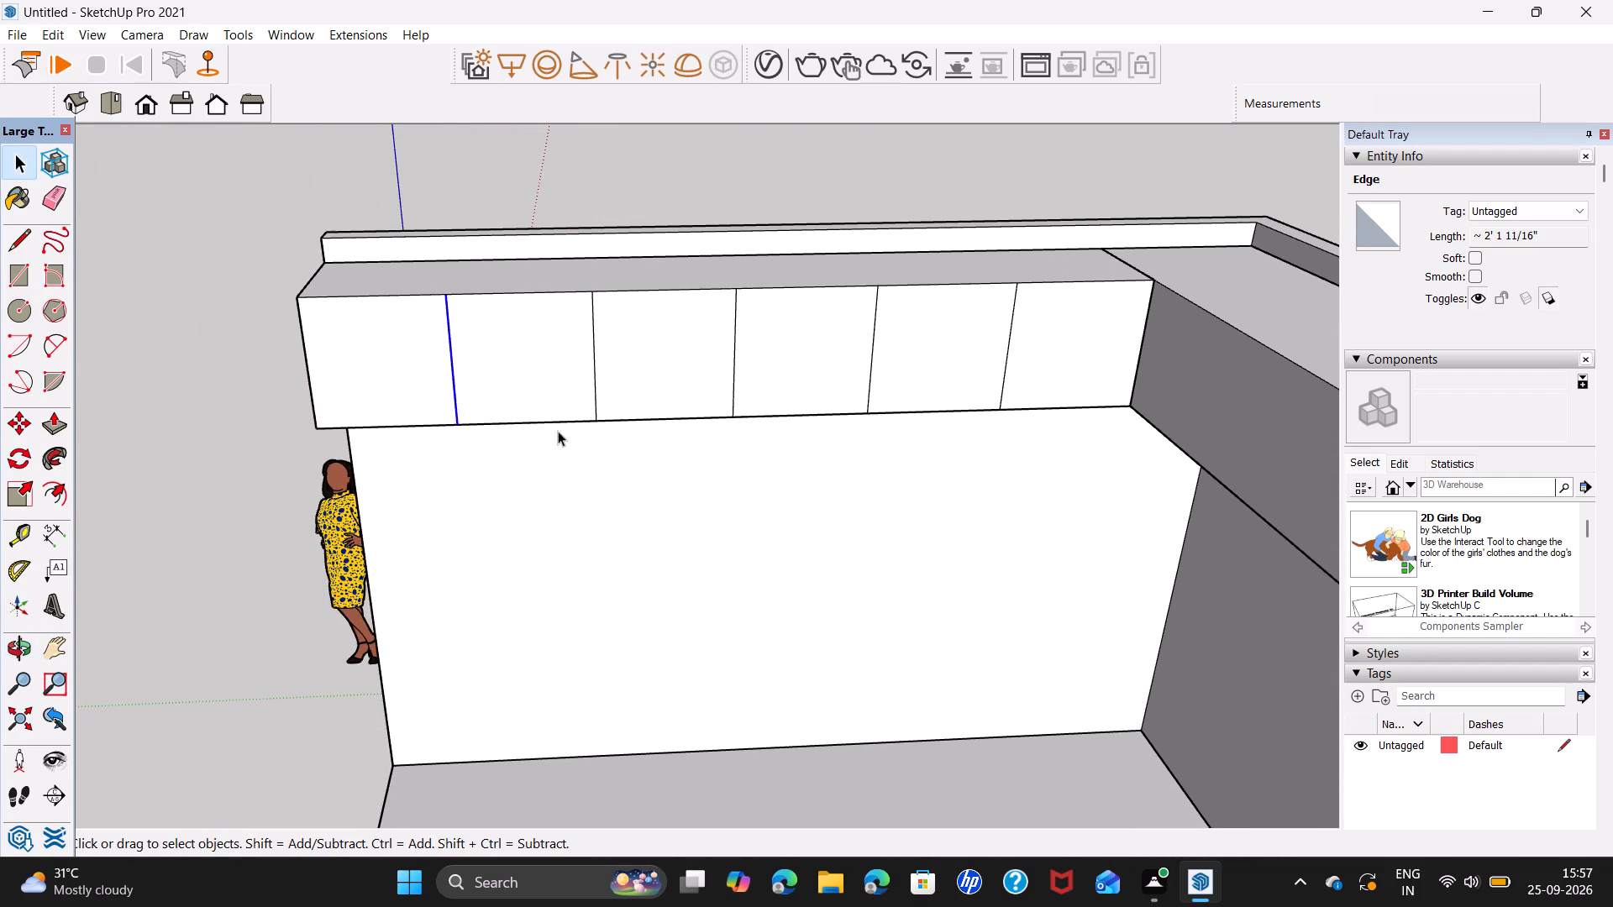
pyautogui.scroll(2, 521, 401)
pyautogui.keyDown('shift'); pyautogui.moveTo(520, 401); pyautogui.dragTo(447, 402, button='middle'); pyautogui.keyUp('shift')
pyautogui.keyDown('shift'); pyautogui.scroll(1, 447, 402); pyautogui.keyUp('shift')
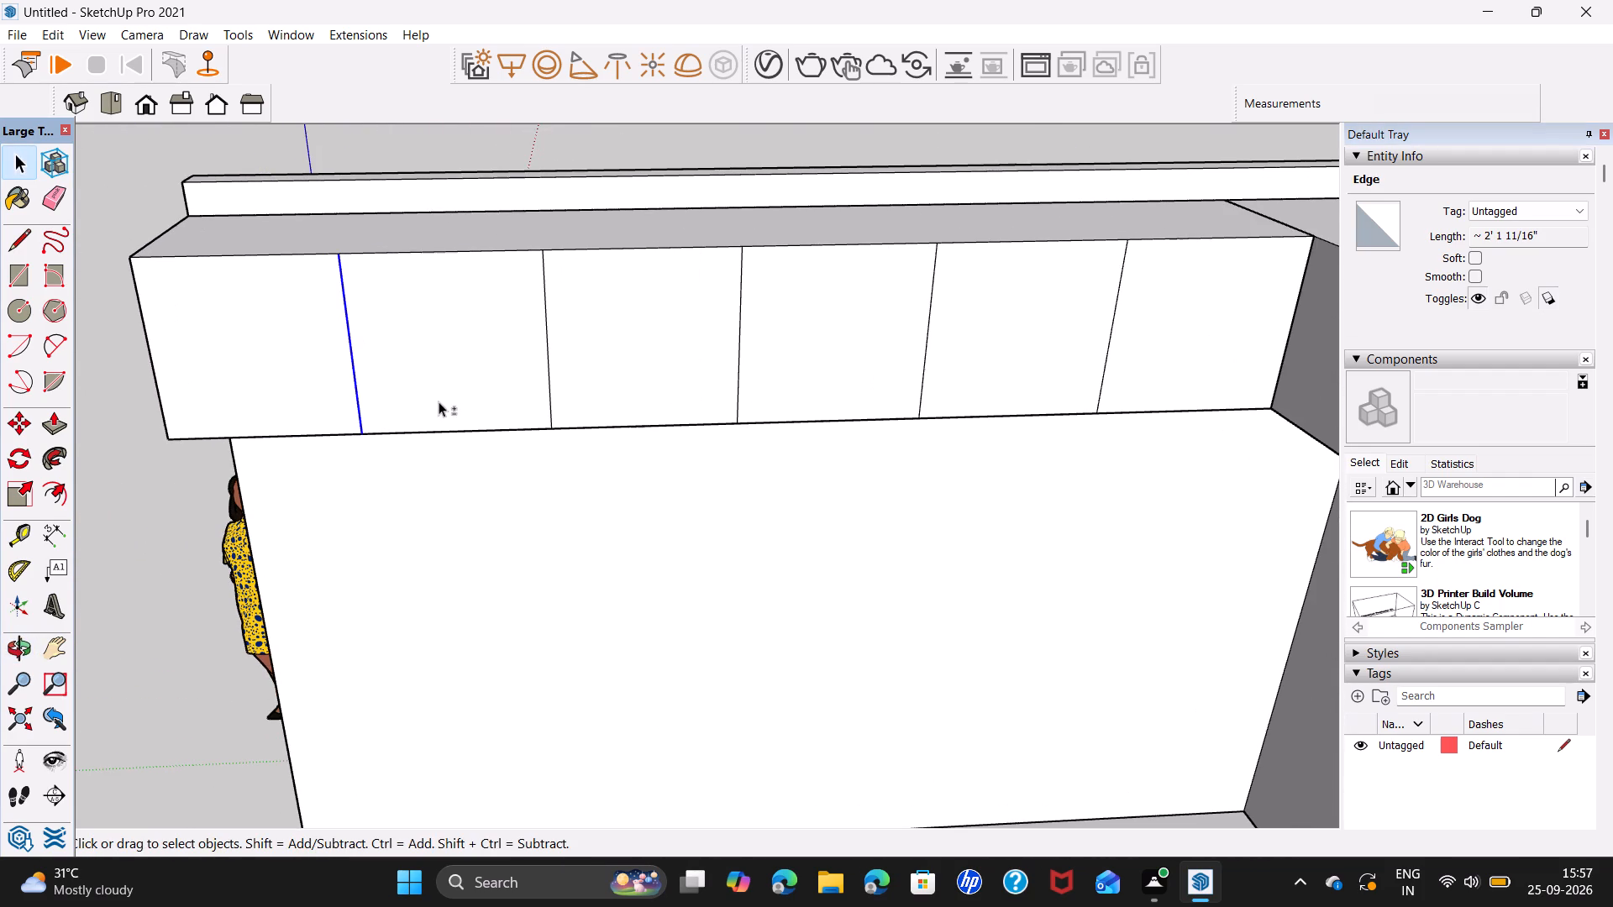
pyautogui.press('m')
pyautogui.click(362, 432)
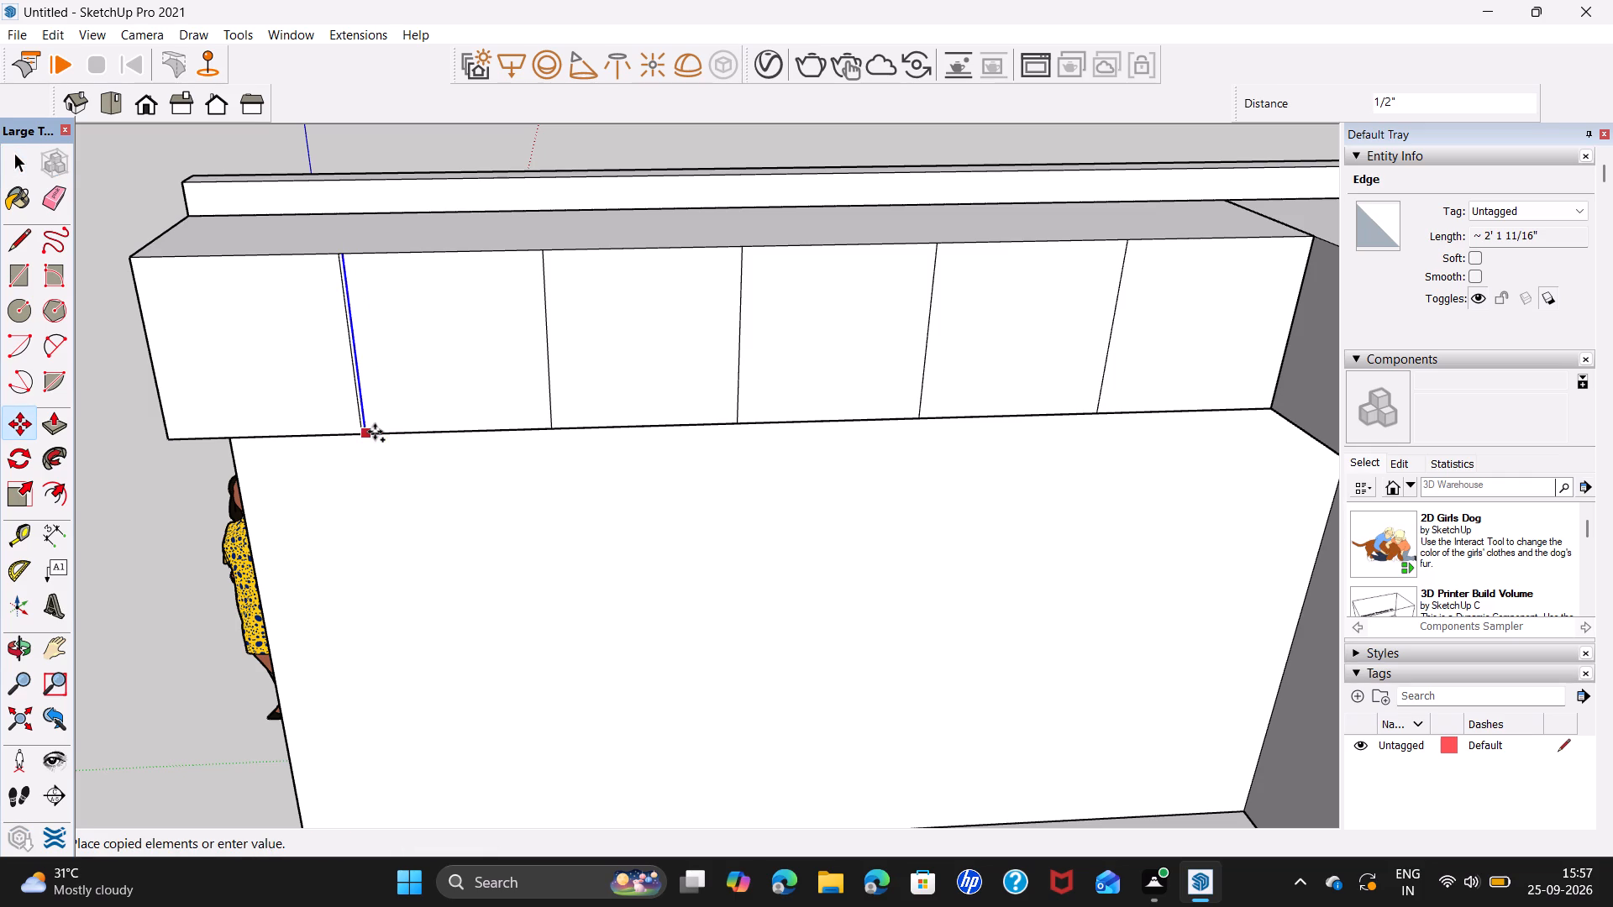
pyautogui.write('0.')
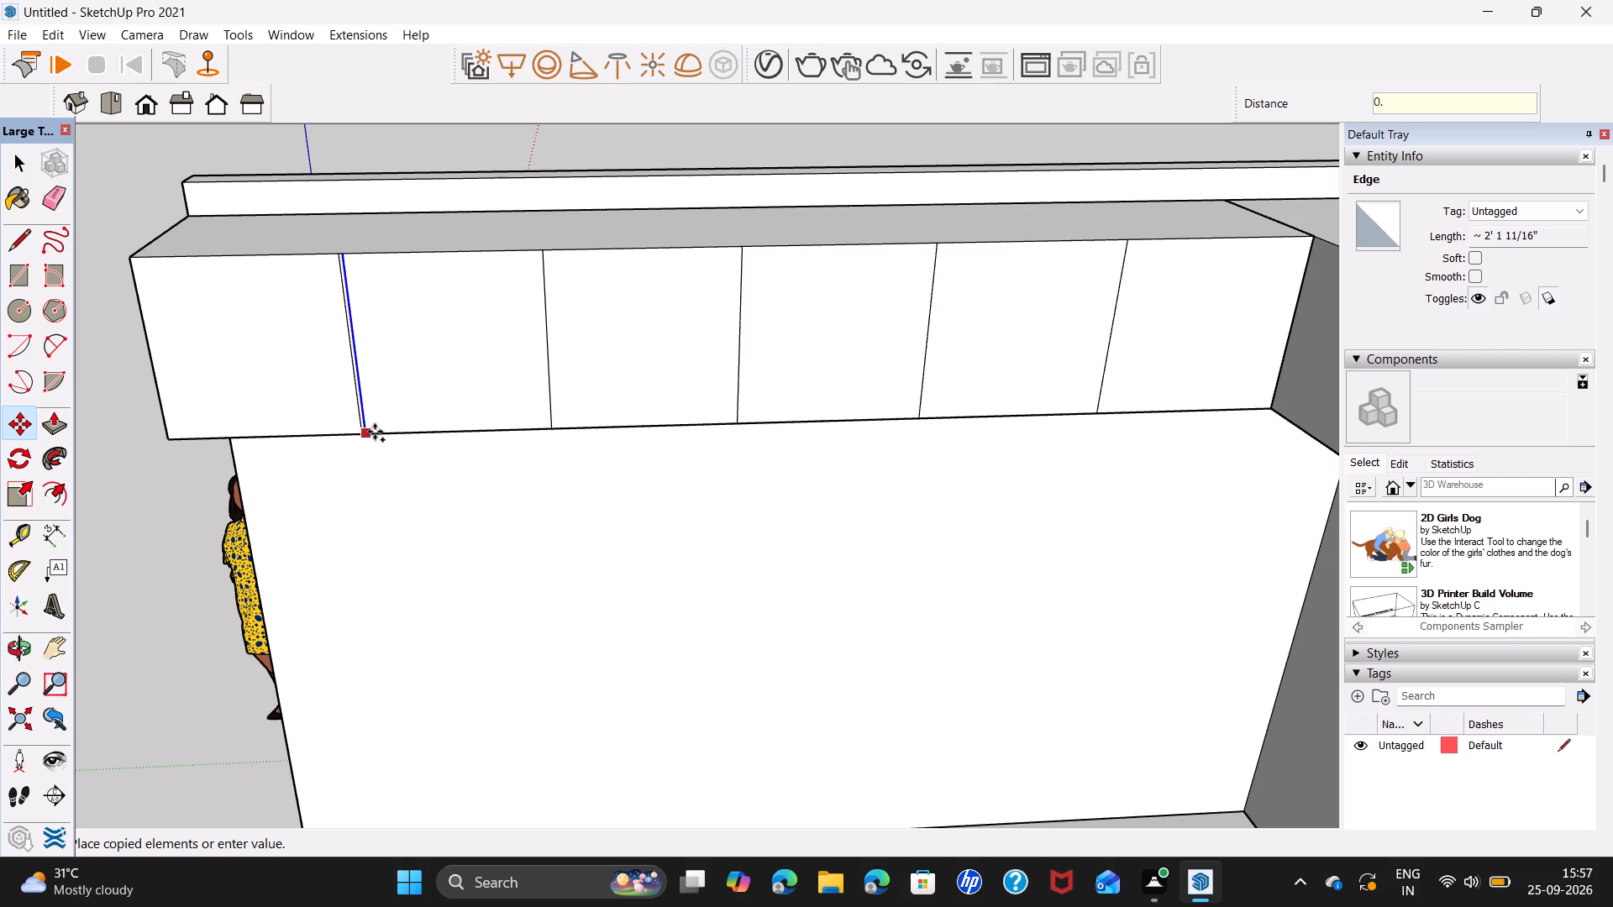
pyautogui.press('2')
pyautogui.press('Return')
# Copy the new offset line 0.4" back across the original division line, toward the side cupboard's free end.
pyautogui.scroll(13, 369, 433)
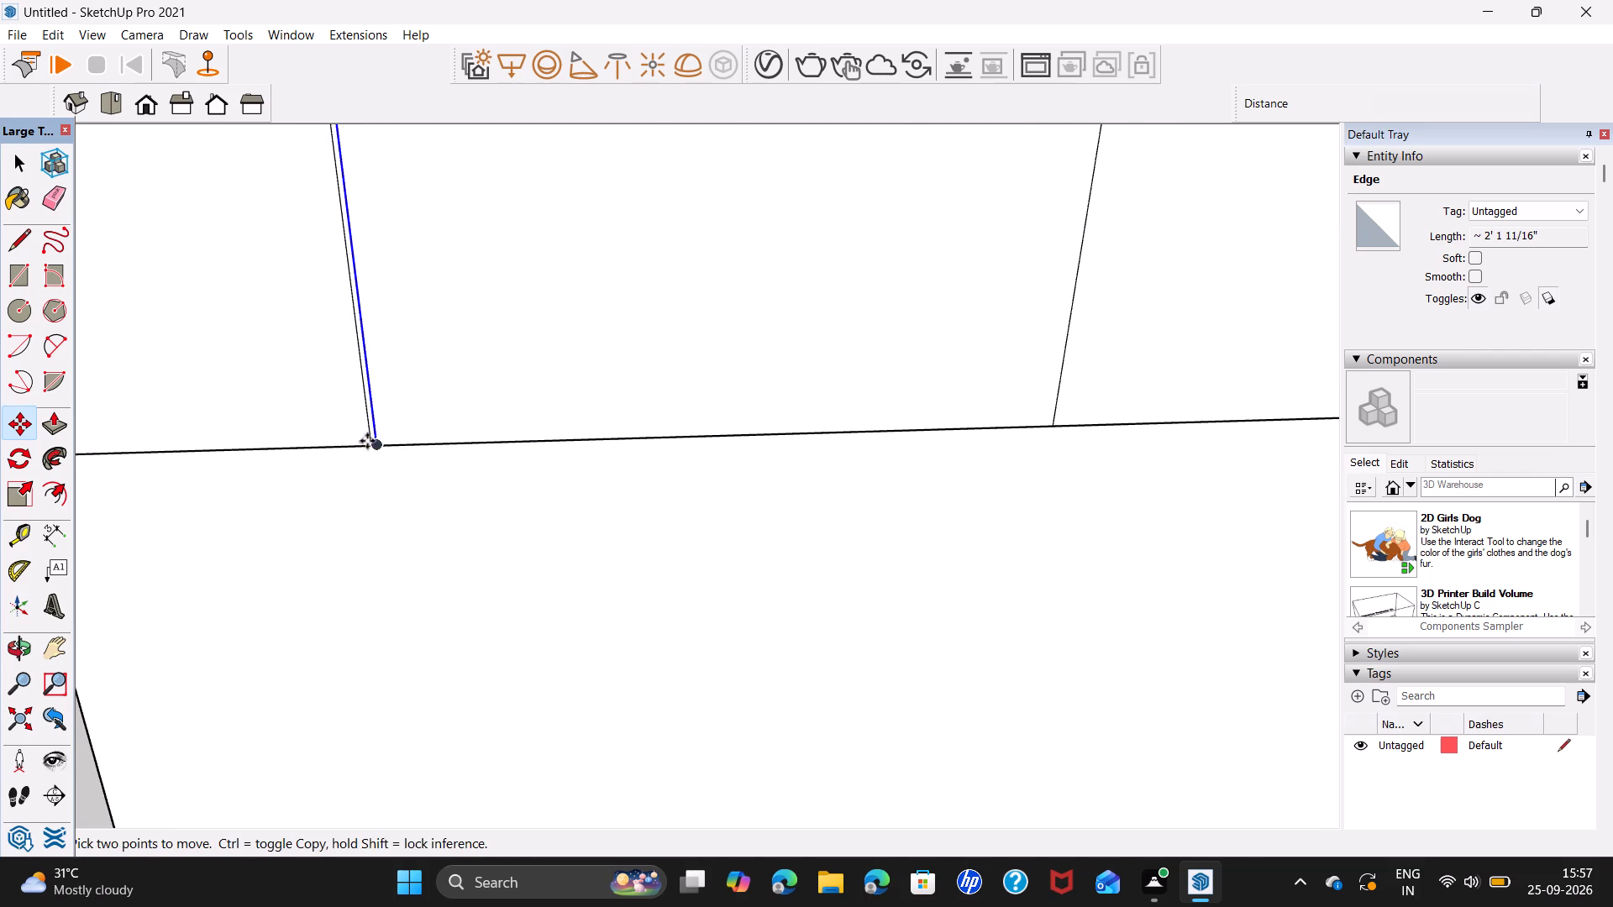
pyautogui.click(380, 448)
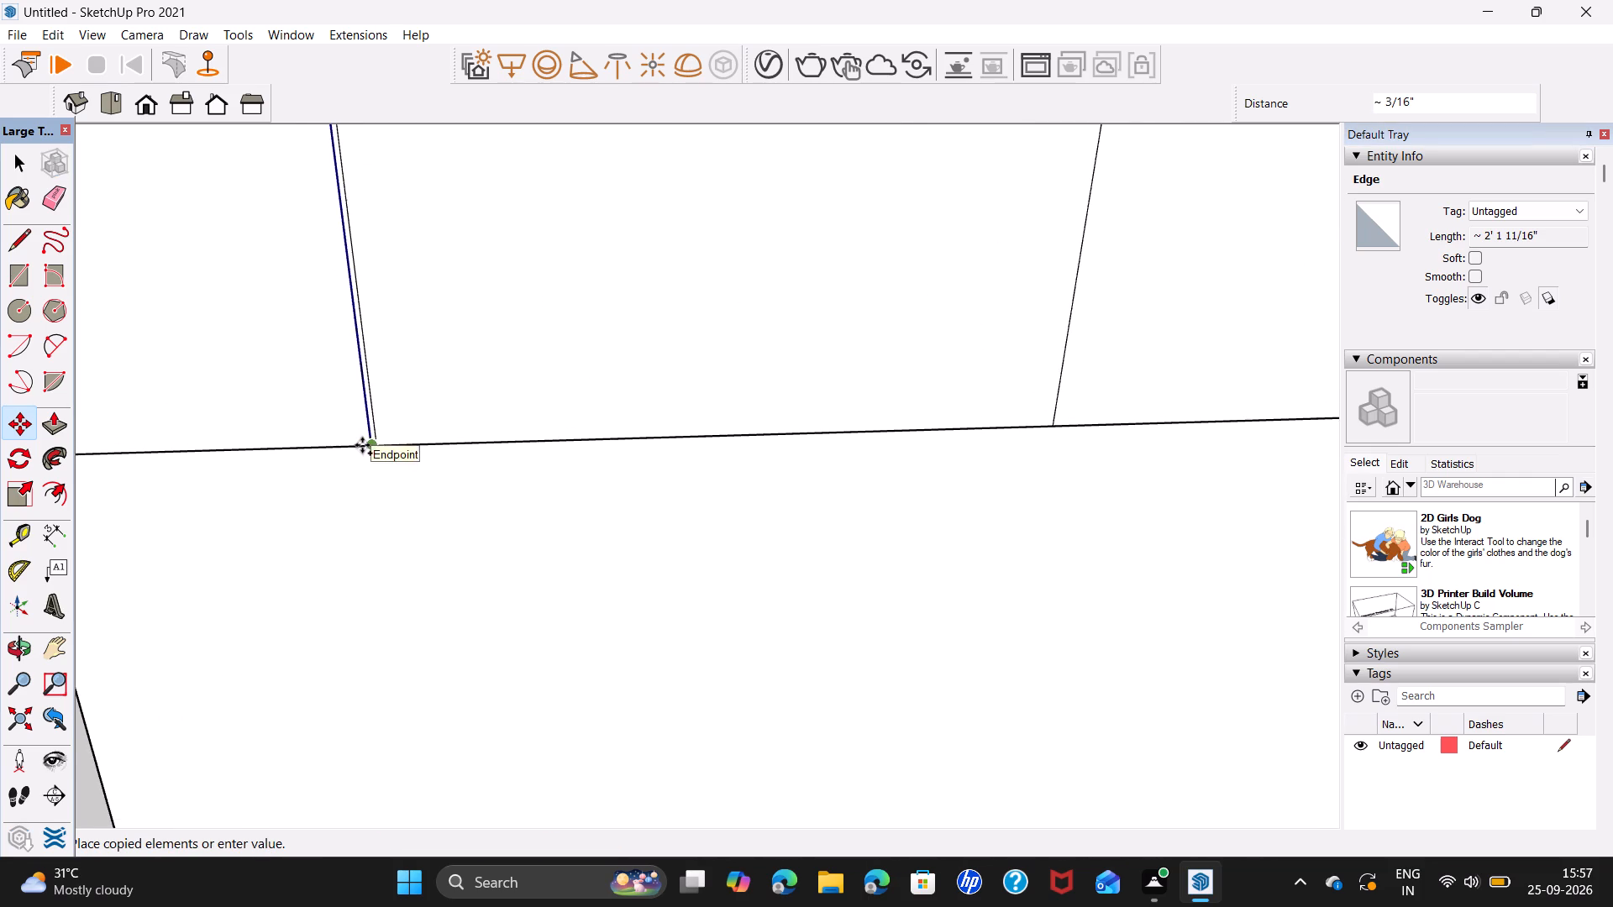
pyautogui.write('0.')
pyautogui.press('4')
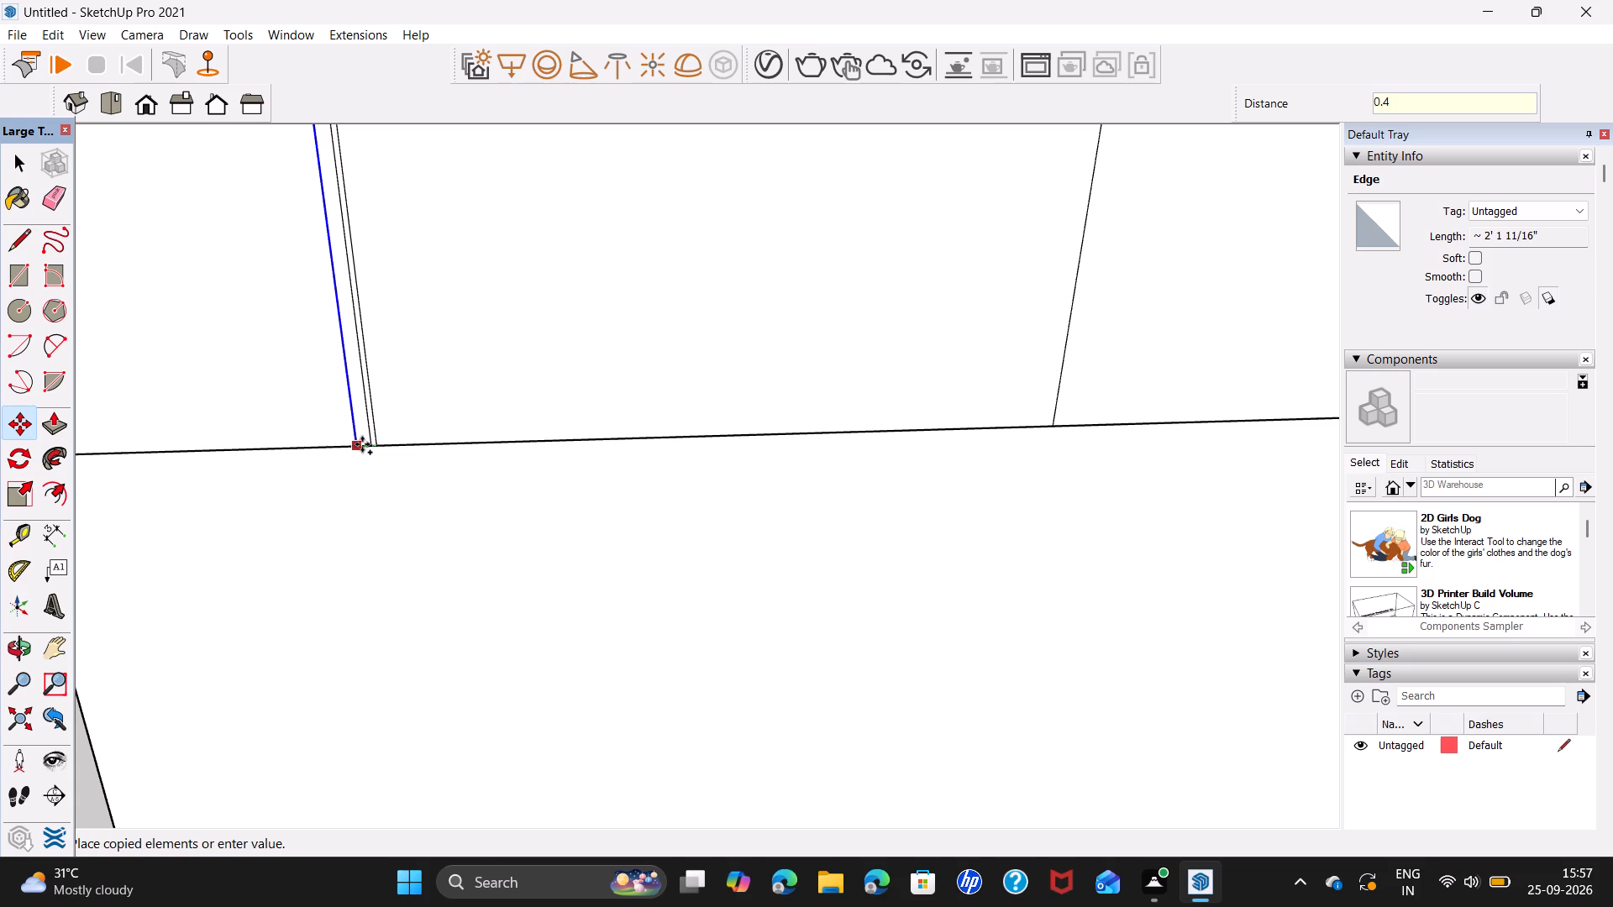
pyautogui.press('Return')
# Delete the original division line between the two offset lines, leaving one narrow groove strip.
pyautogui.scroll(6, 376, 435)
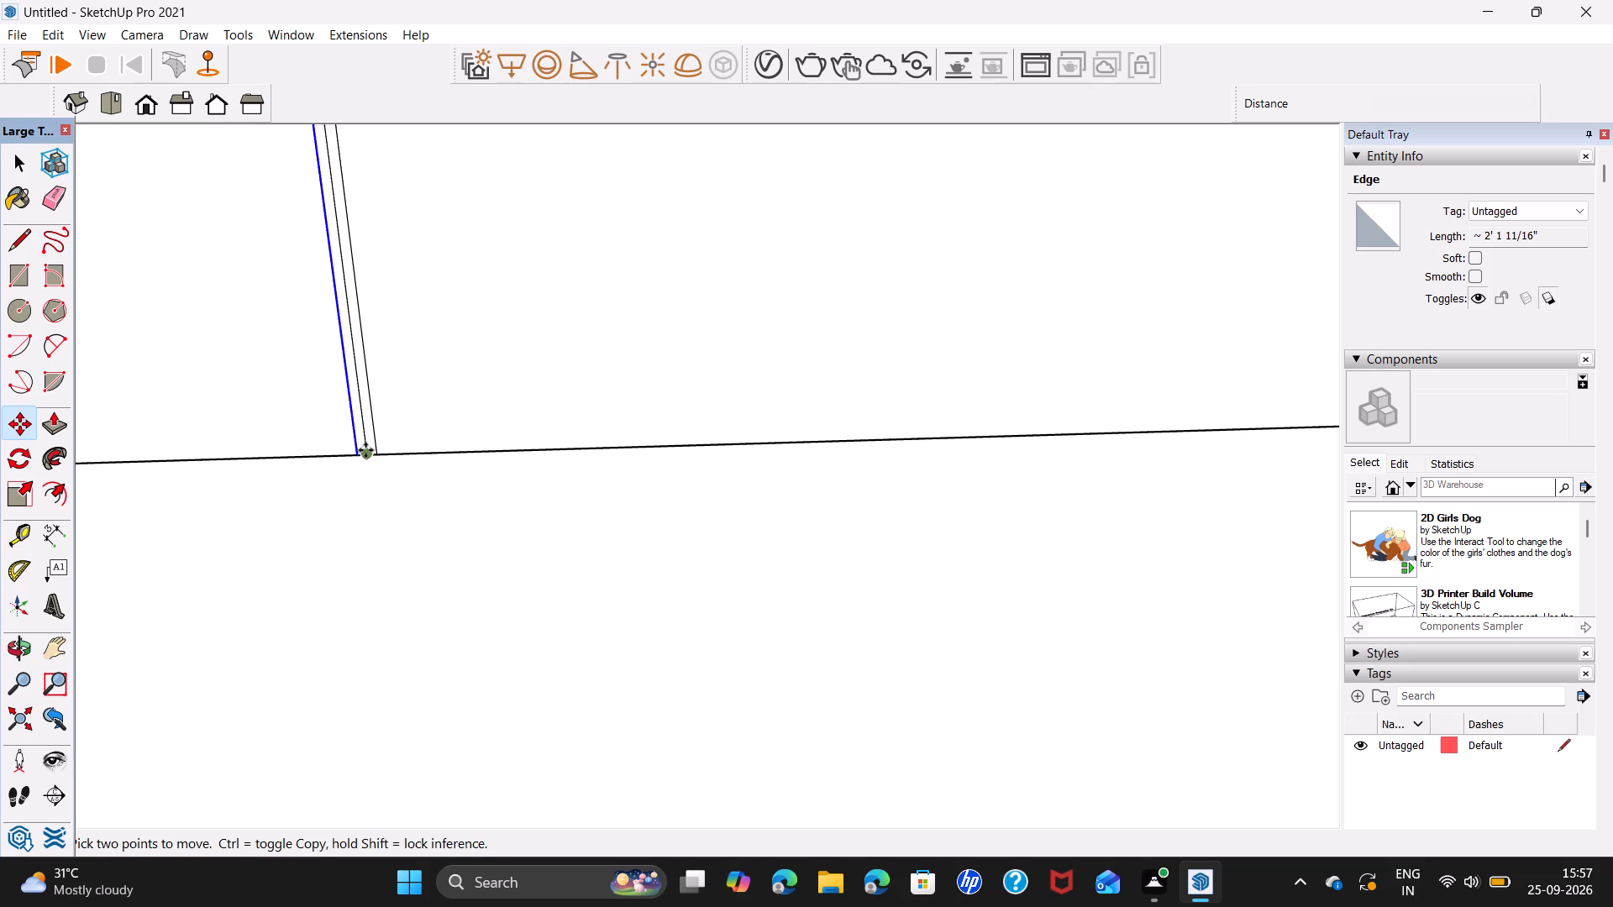
pyautogui.press('space')
pyautogui.click(365, 450)
pyautogui.press('BackSpace')
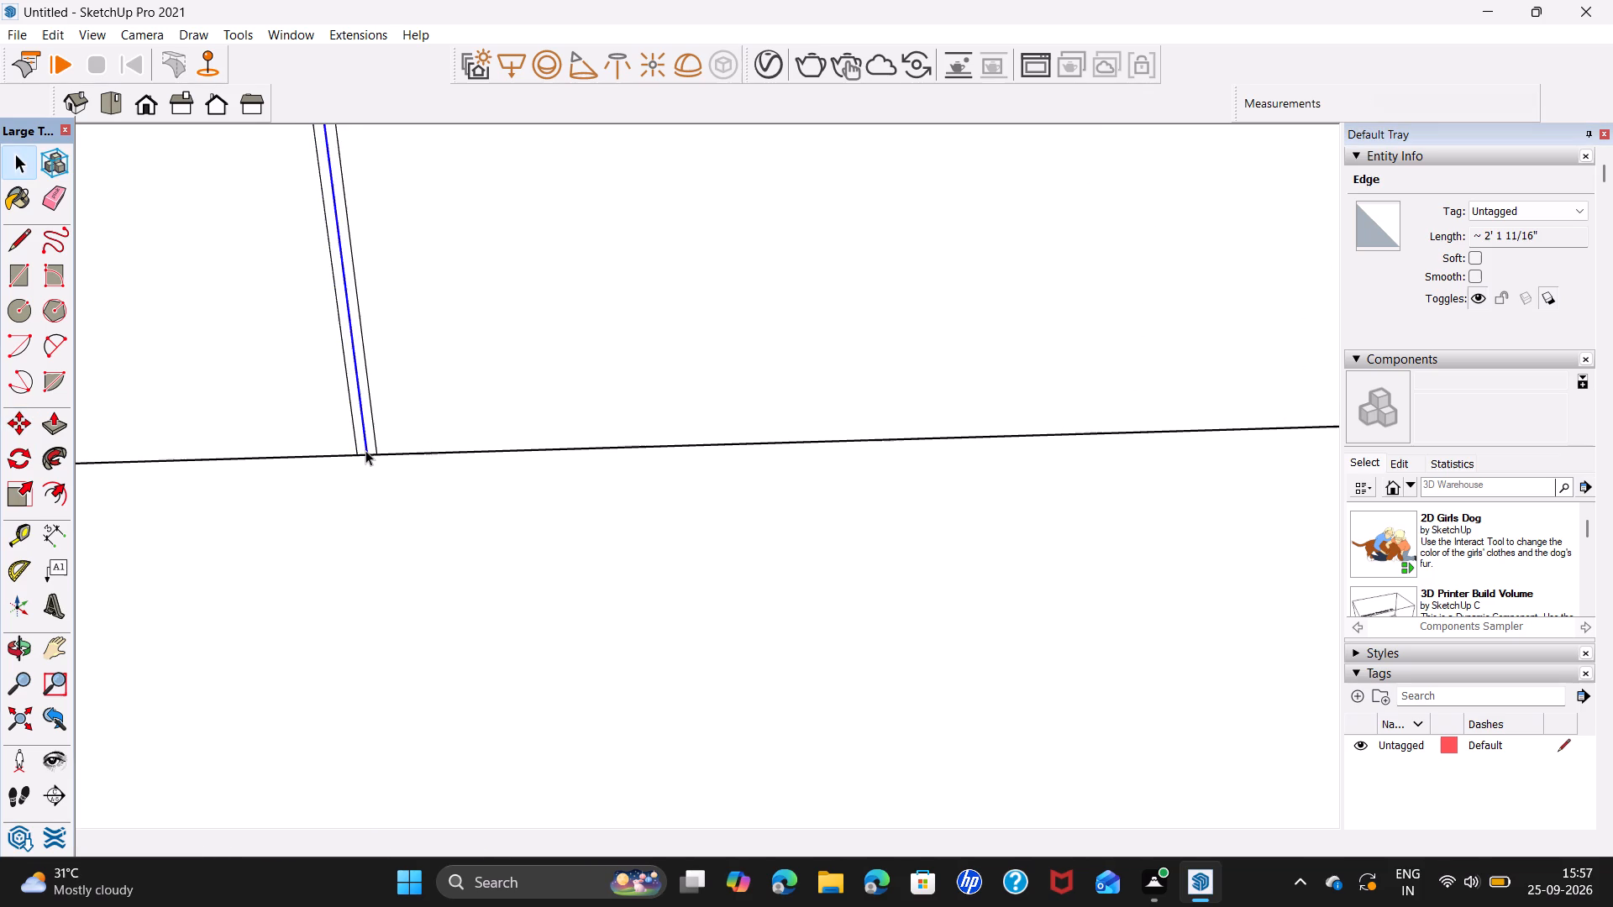
pyautogui.press('Delete')
# Copy the groove strip from its bottom midpoint to the division line nearest the corner and divide the copies by 4.
pyautogui.click(365, 443)
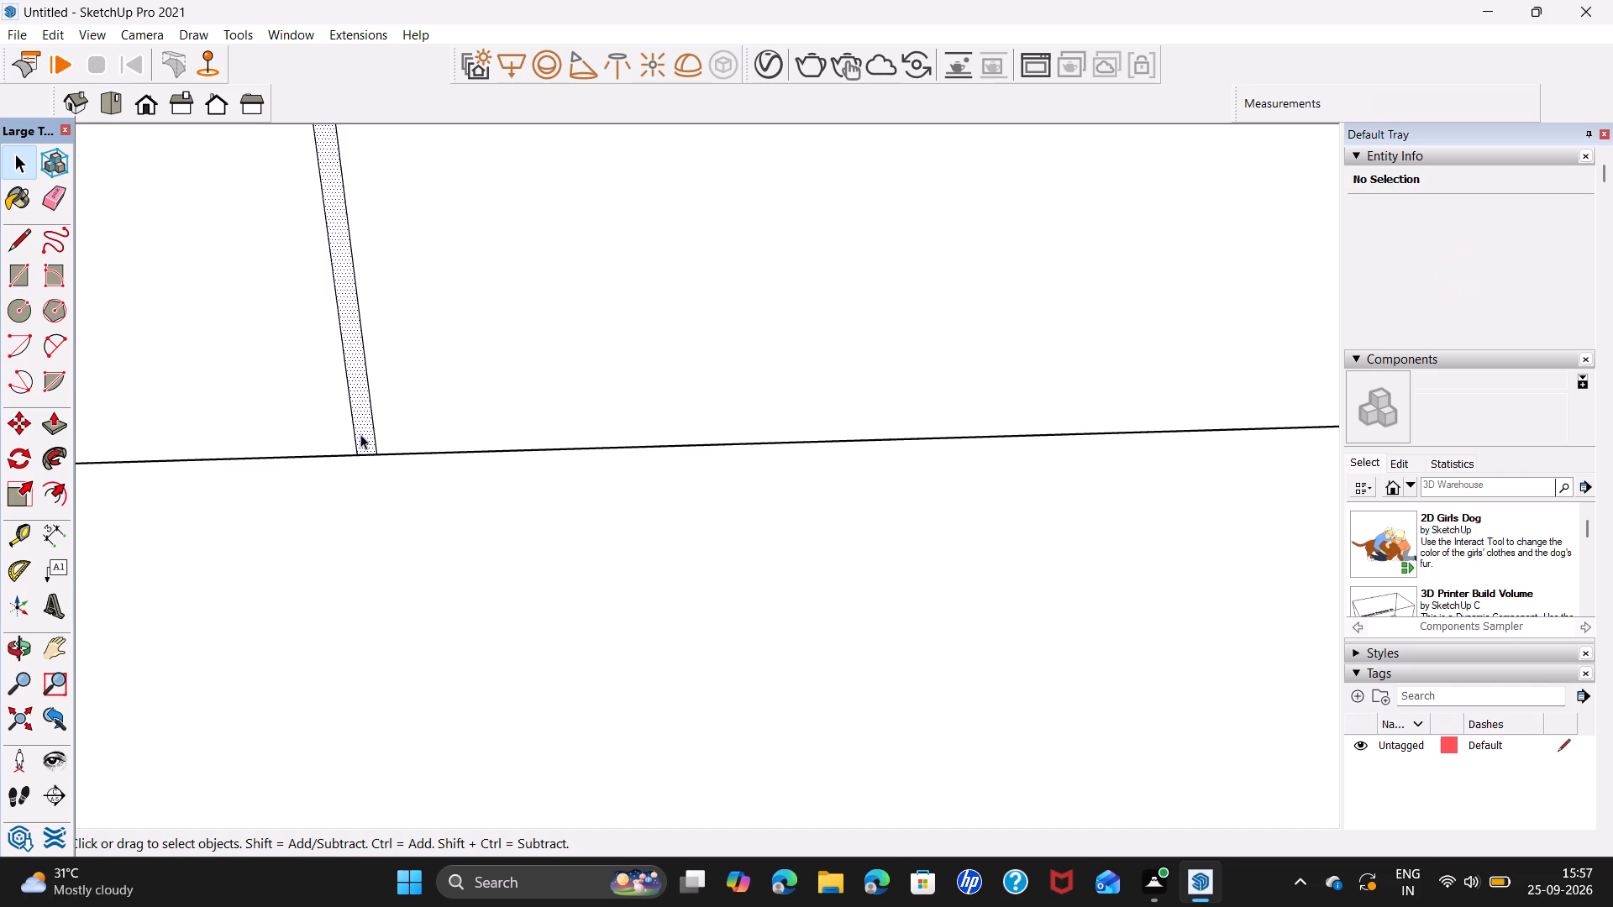
pyautogui.click(355, 431)
pyautogui.press('m')
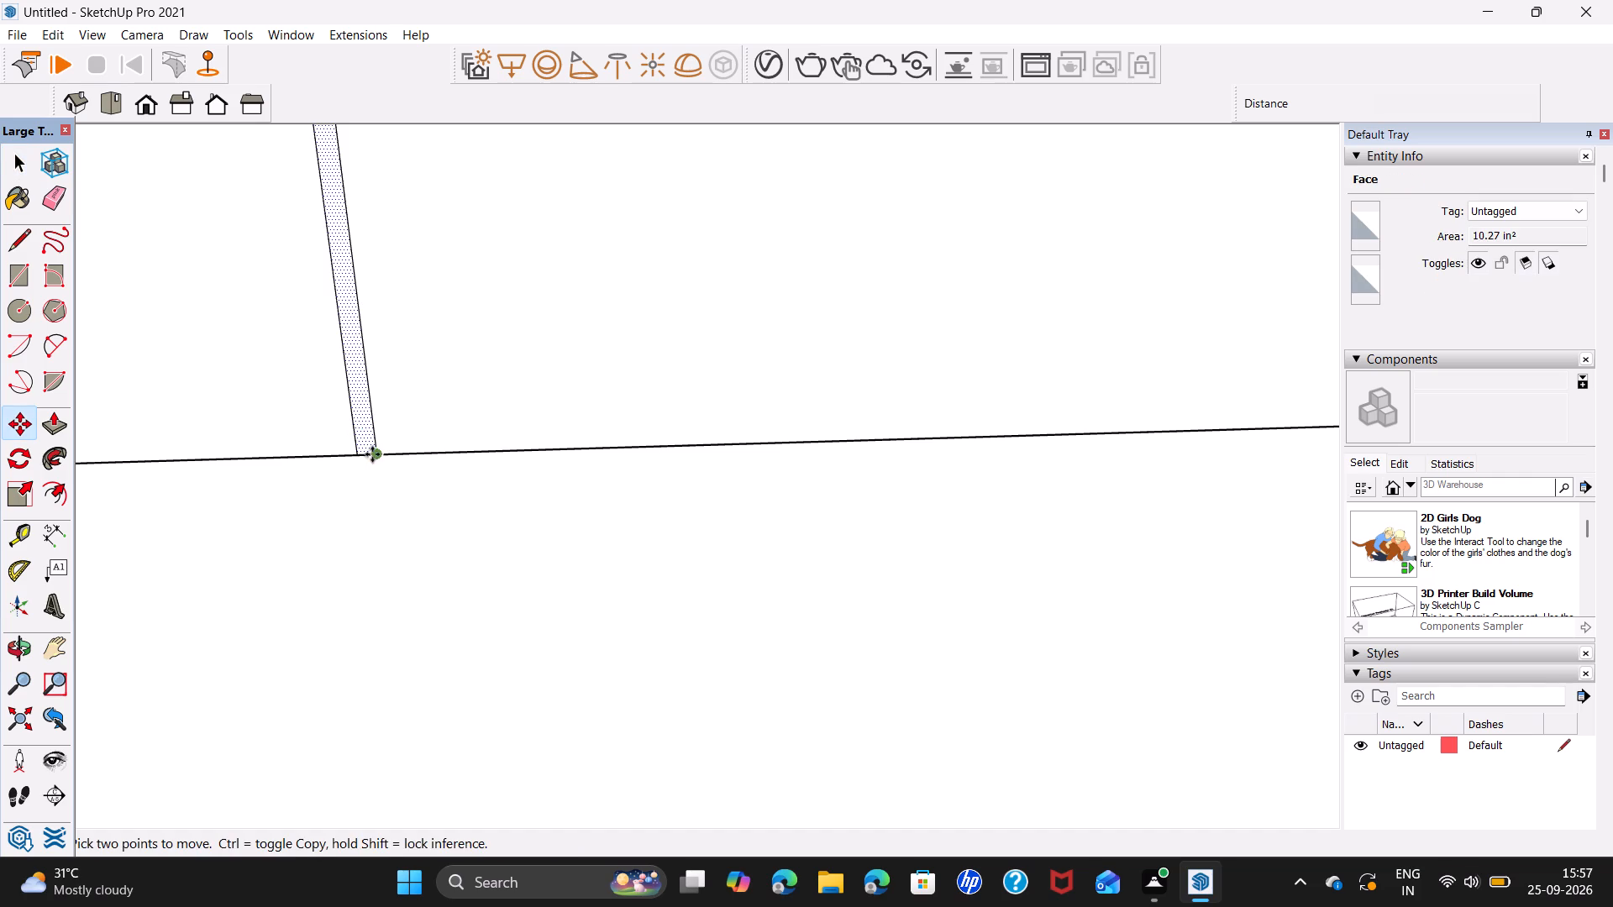
pyautogui.scroll(6, 344, 464)
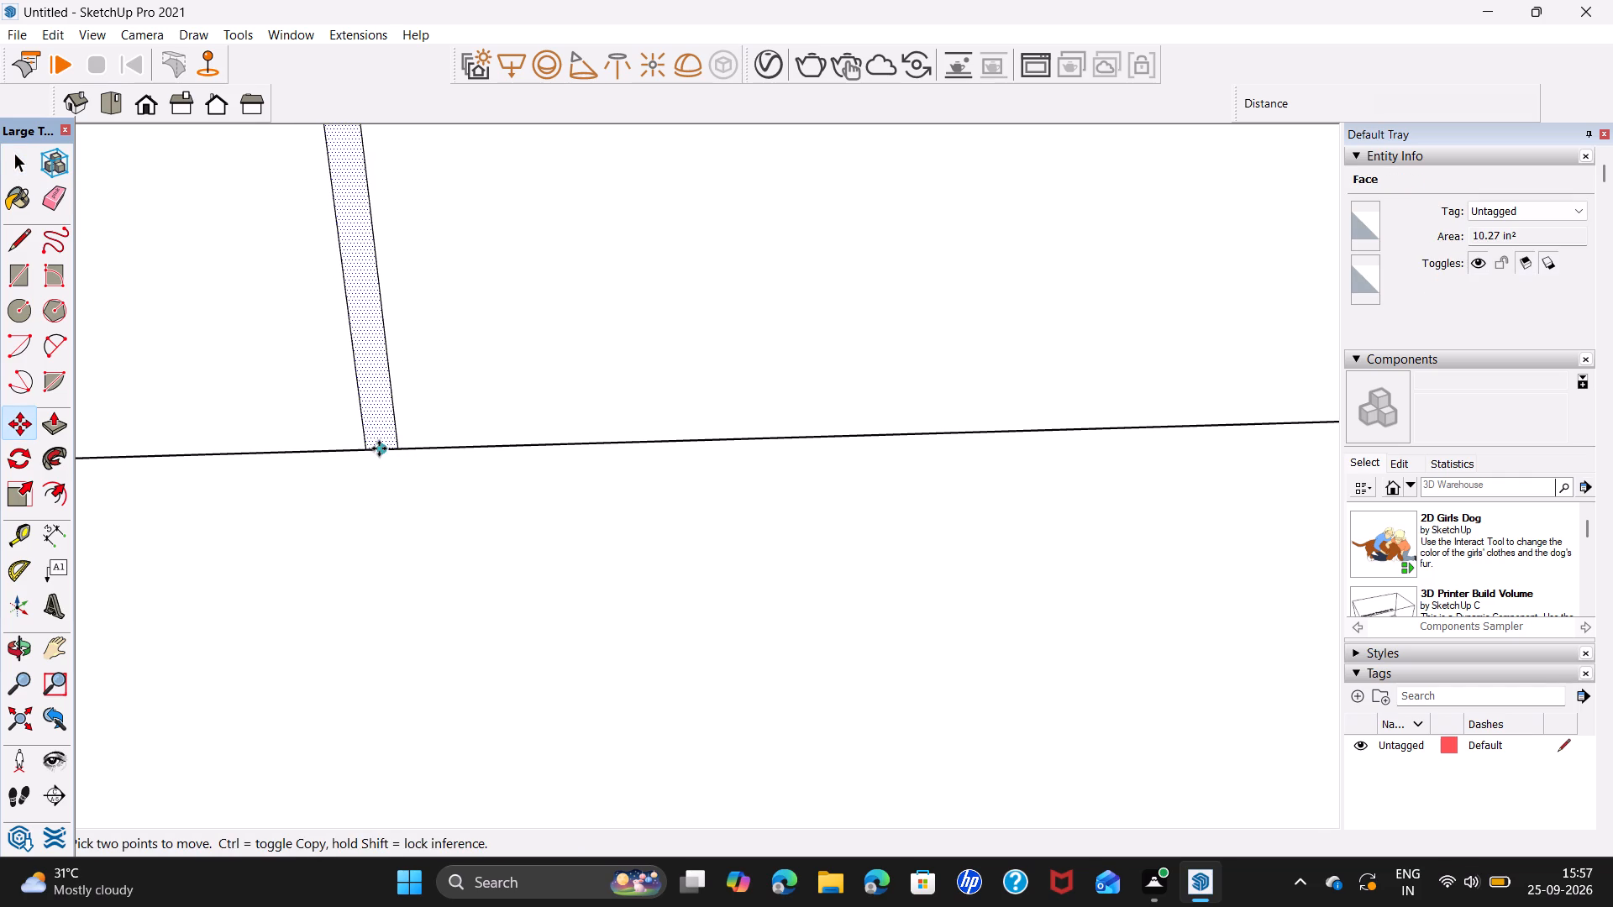
pyautogui.click(379, 448)
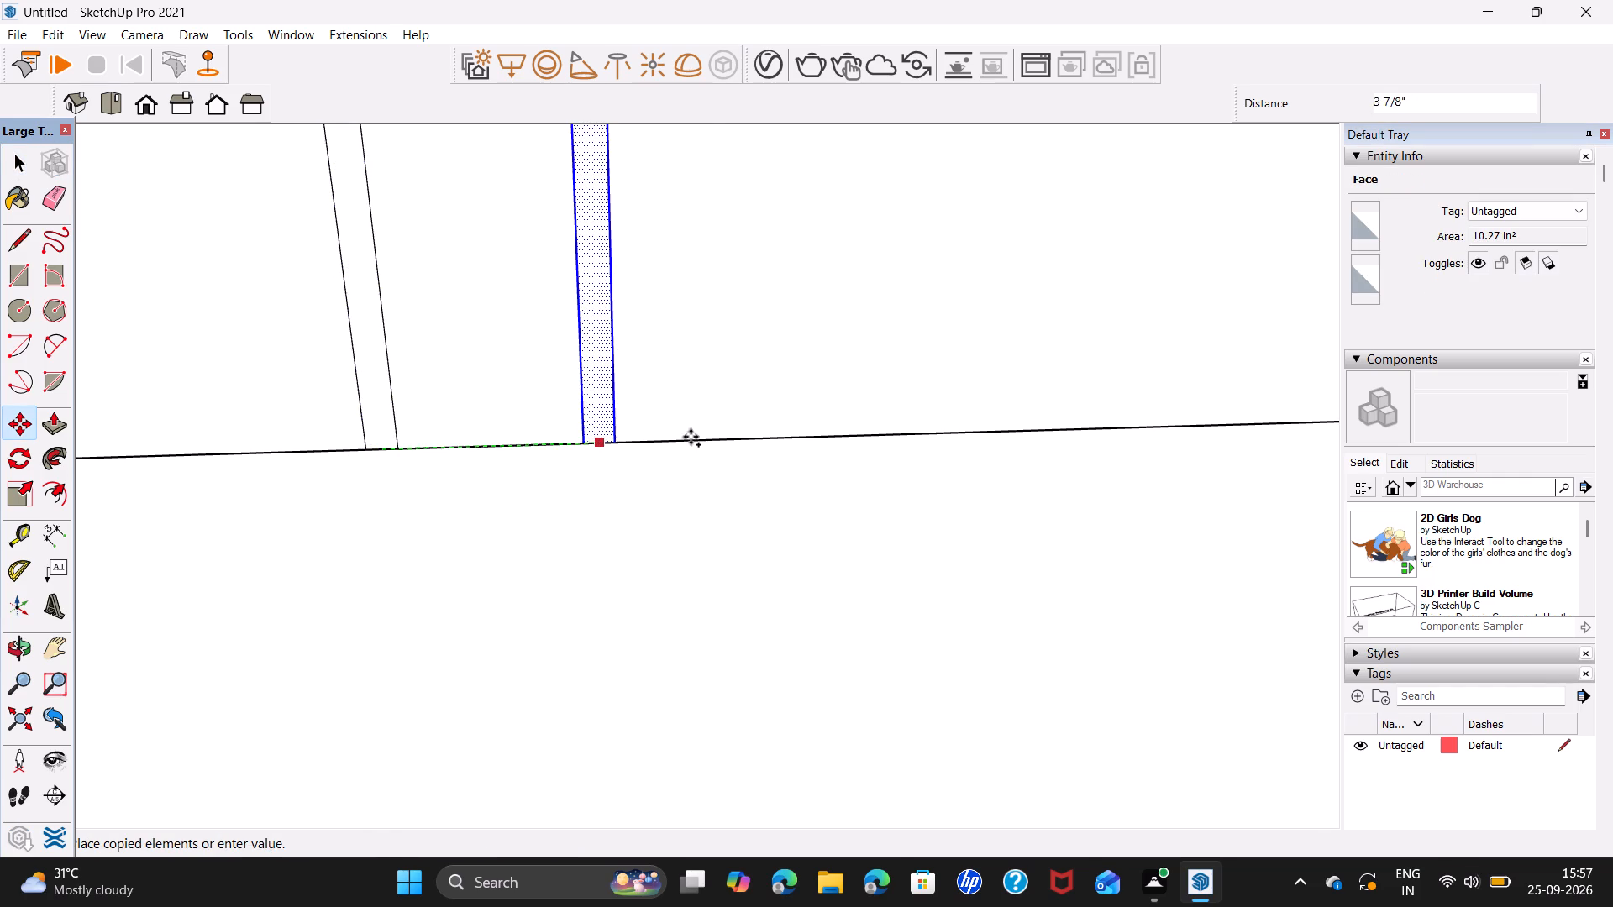
pyautogui.scroll(-20, 691, 437)
pyautogui.scroll(-1, 691, 437)
pyautogui.keyDown('shift'); pyautogui.moveTo(811, 407); pyautogui.dragTo(322, 445, button='middle'); pyautogui.keyUp('shift')
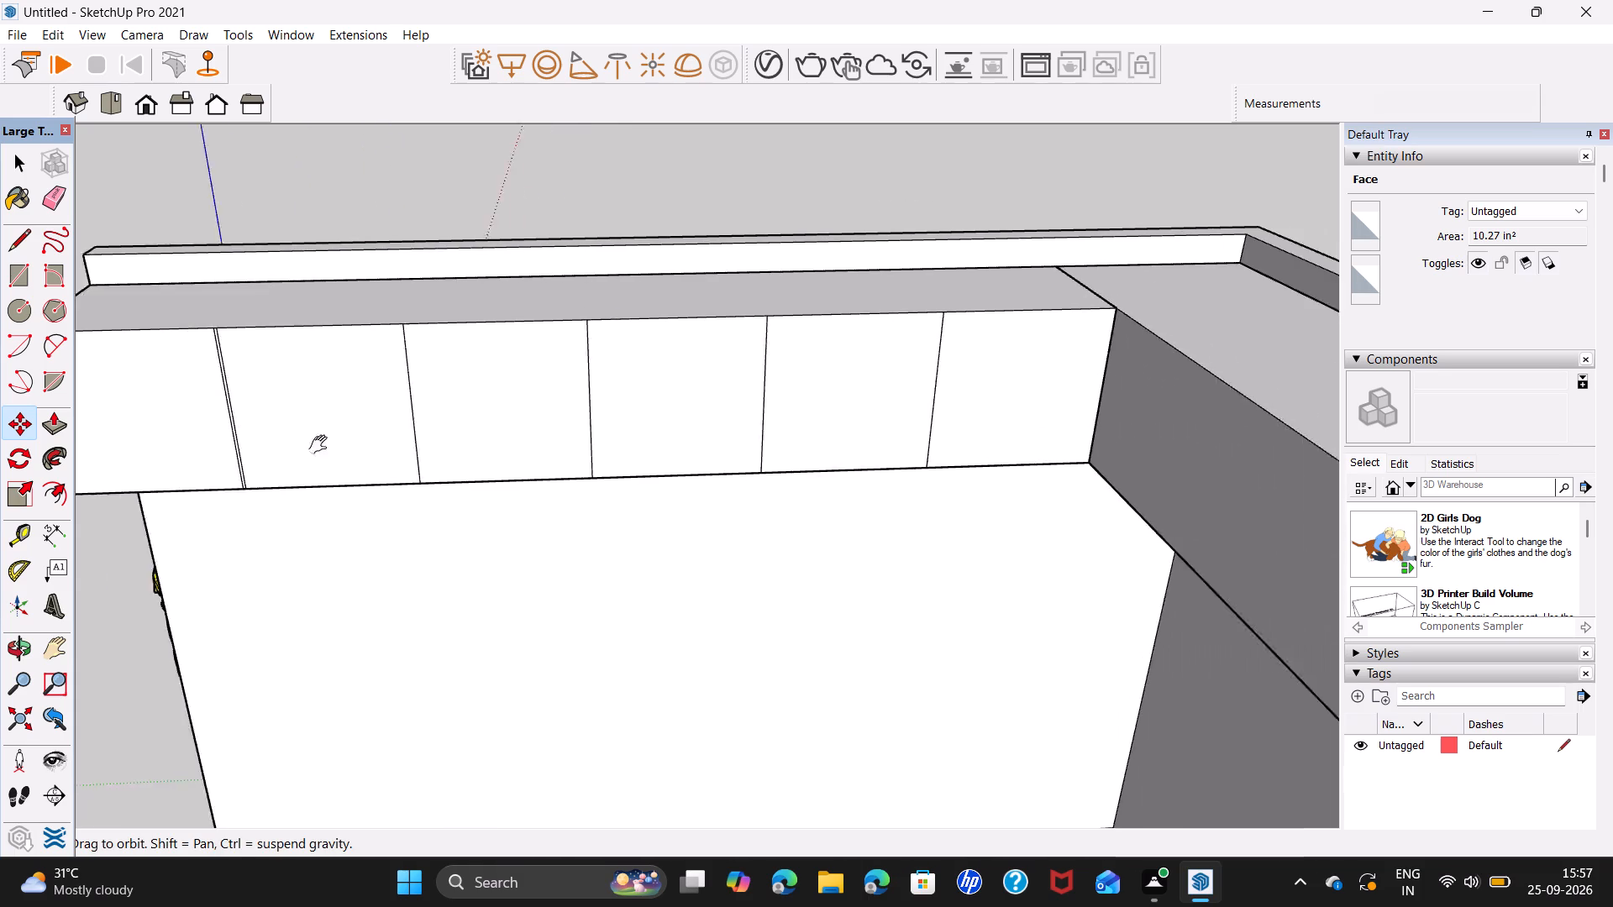
pyautogui.keyDown('shift'); pyautogui.moveTo(322, 445); pyautogui.dragTo(236, 445, button='middle'); pyautogui.keyUp('shift')
pyautogui.scroll(10, 785, 469)
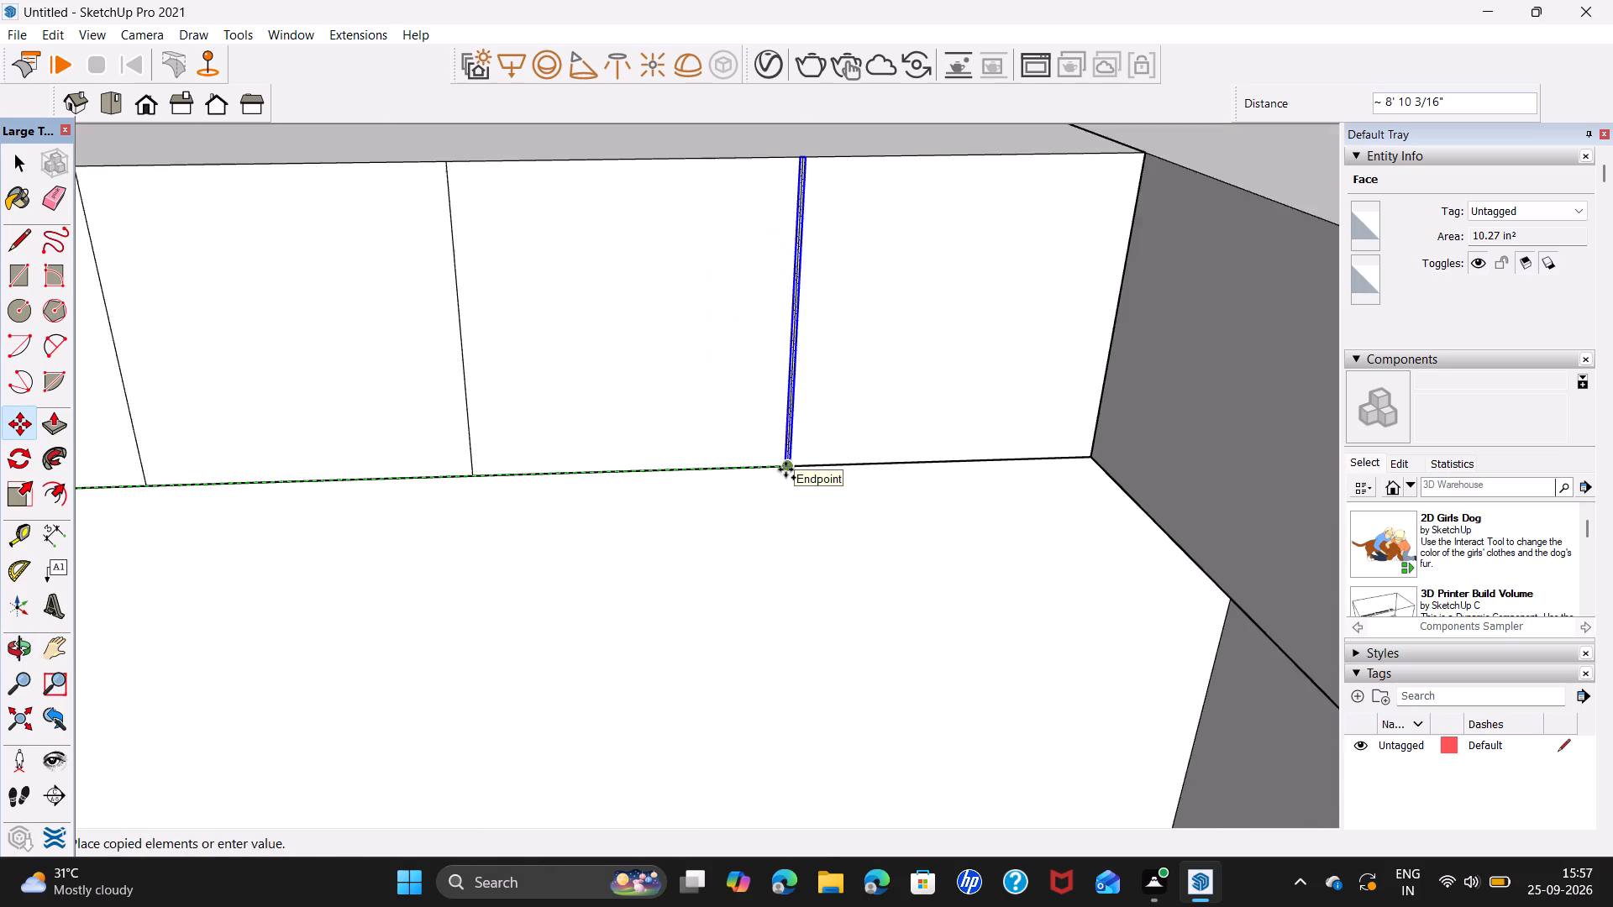
pyautogui.scroll(12, 785, 469)
pyautogui.scroll(-7, 731, 435)
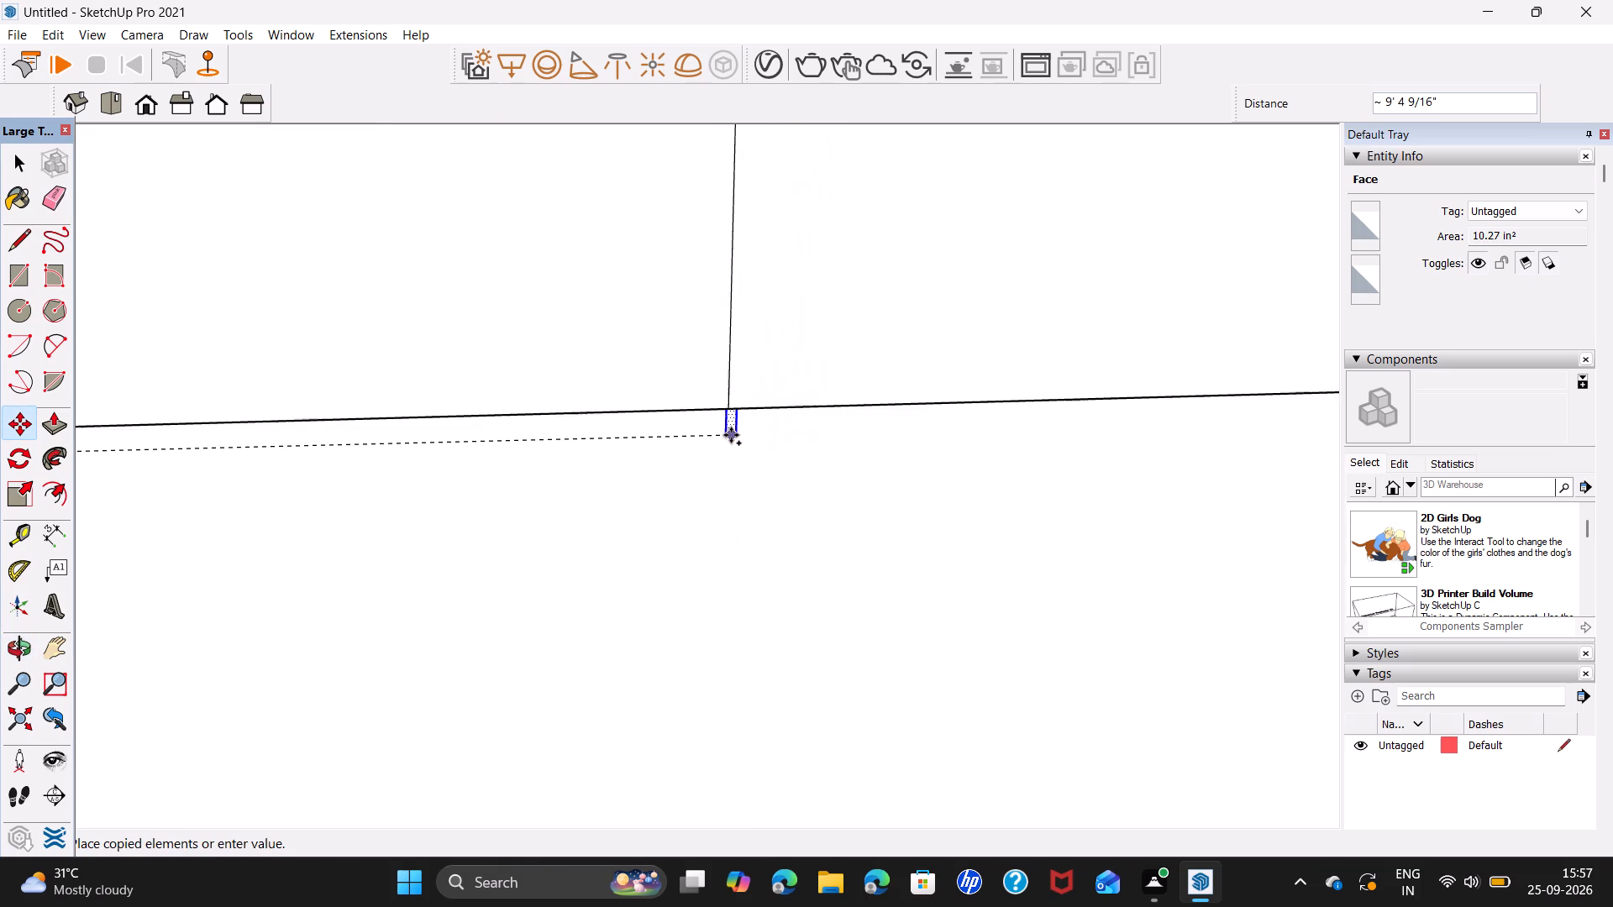
pyautogui.scroll(-6, 731, 435)
pyautogui.click(727, 428)
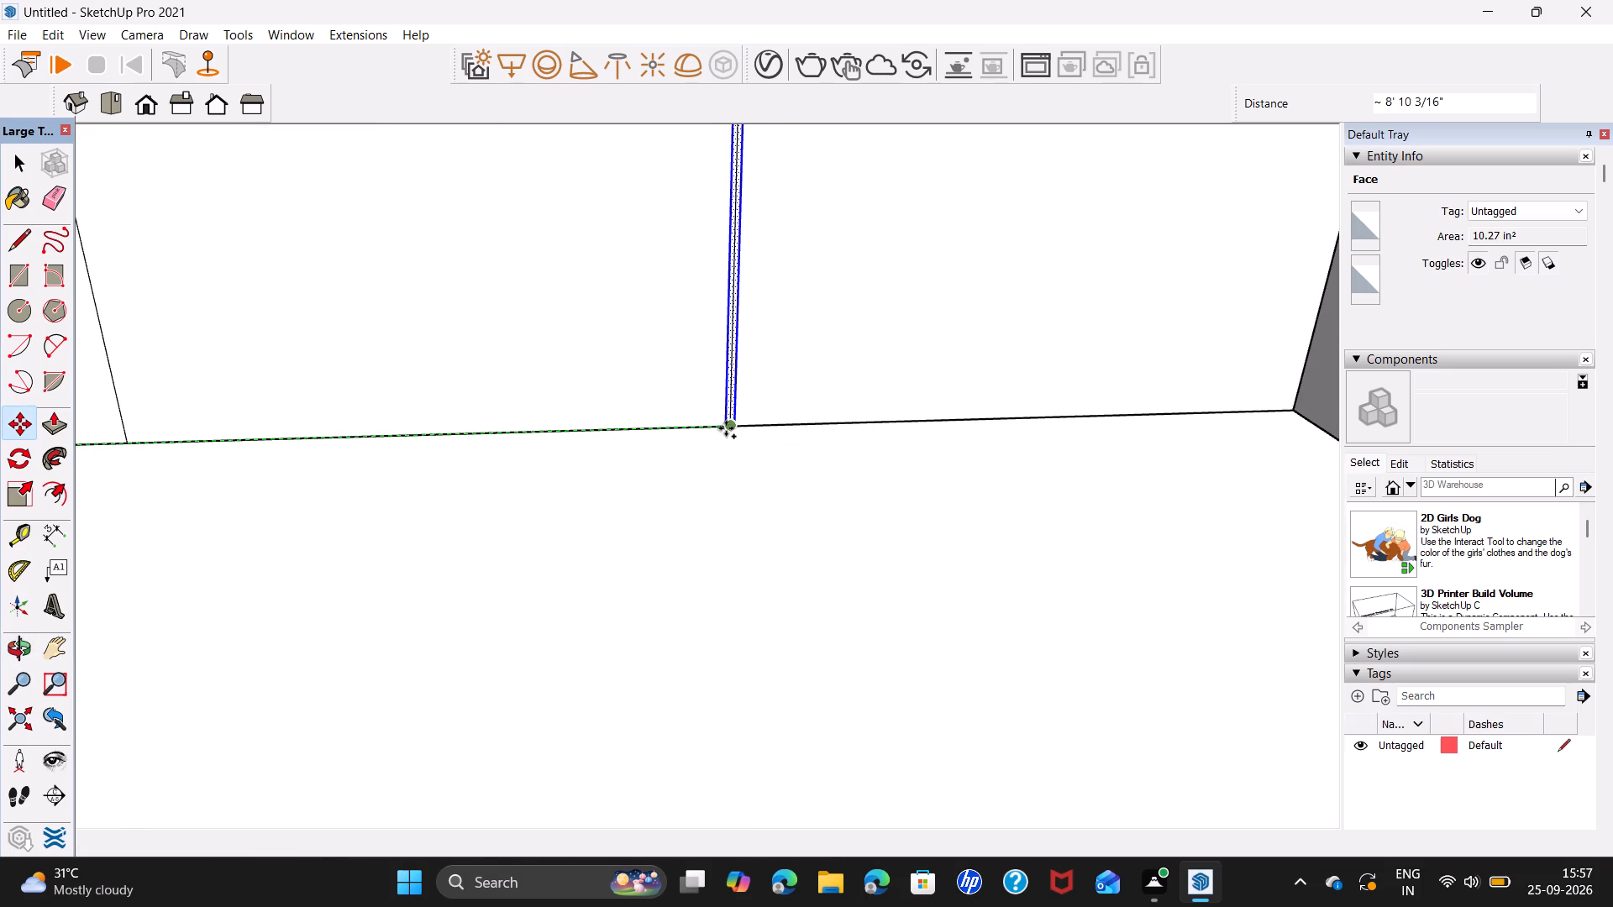
pyautogui.scroll(-14, 738, 423)
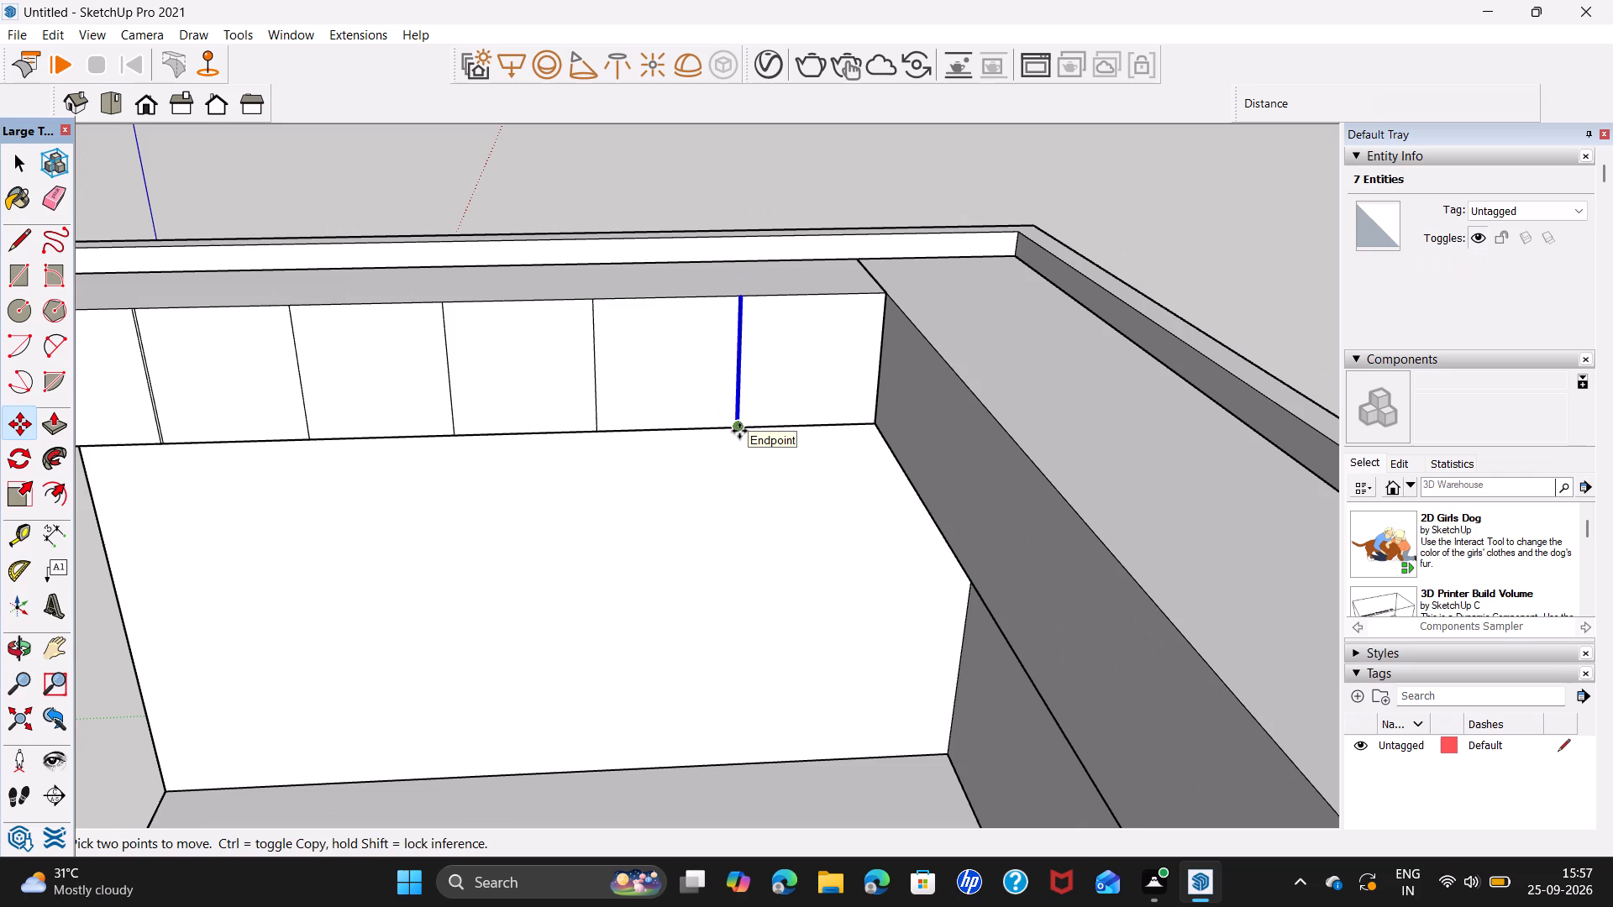
pyautogui.press('/')
pyautogui.press('4')
pyautogui.press('Return')
# Delete the leftover division line in the middle of each of the four copied groove strips.
pyautogui.press('space')
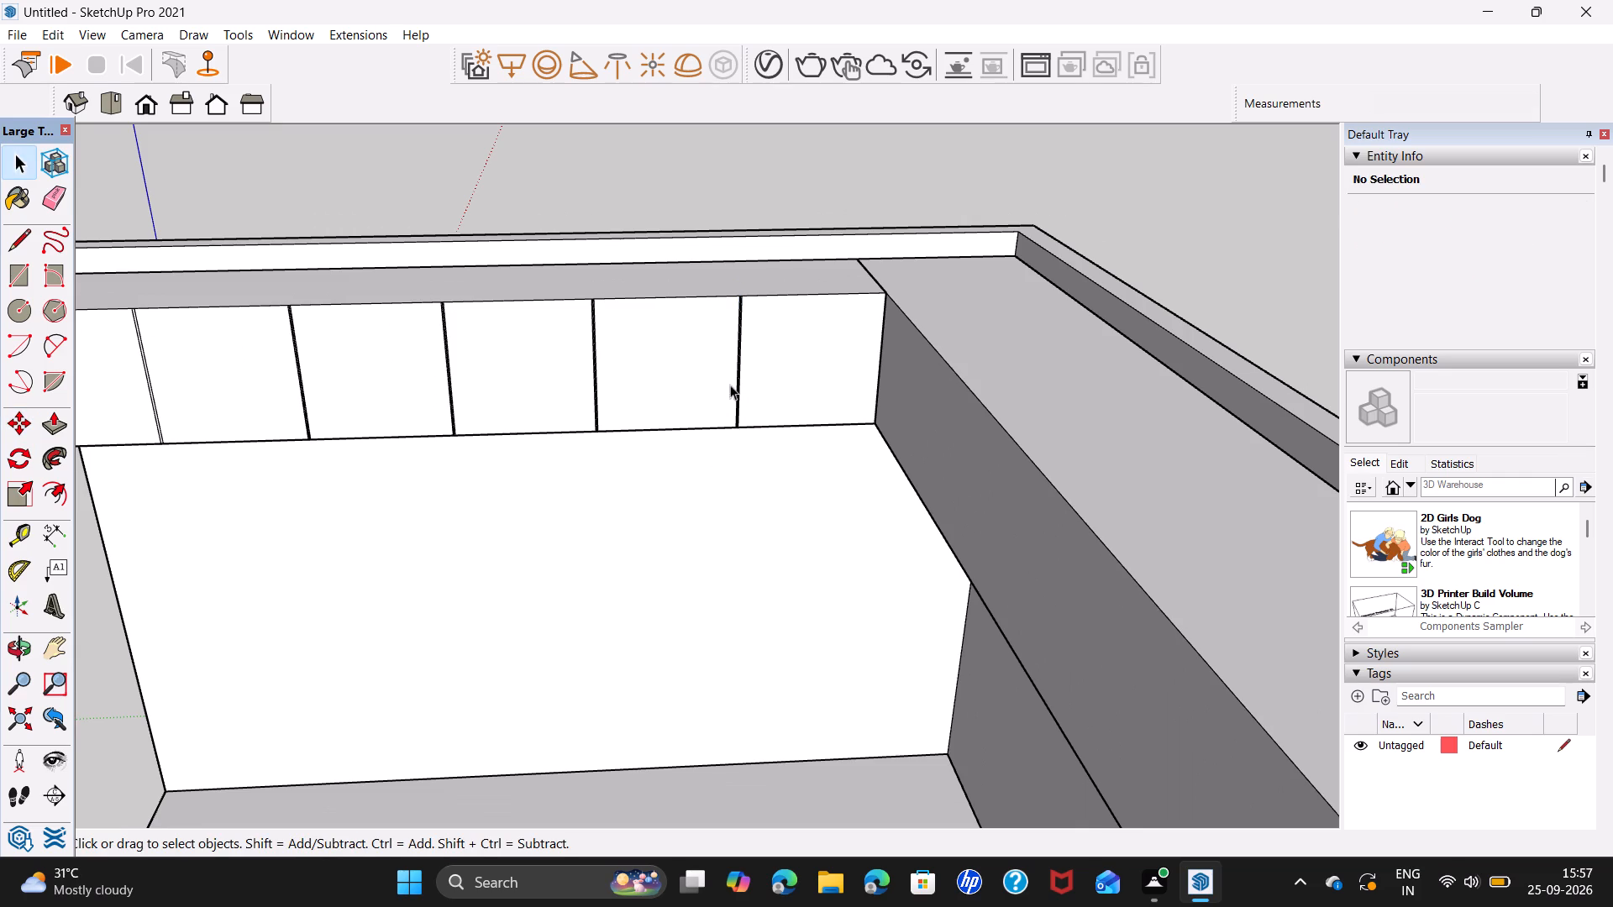
pyautogui.scroll(11, 730, 385)
pyautogui.click(743, 379)
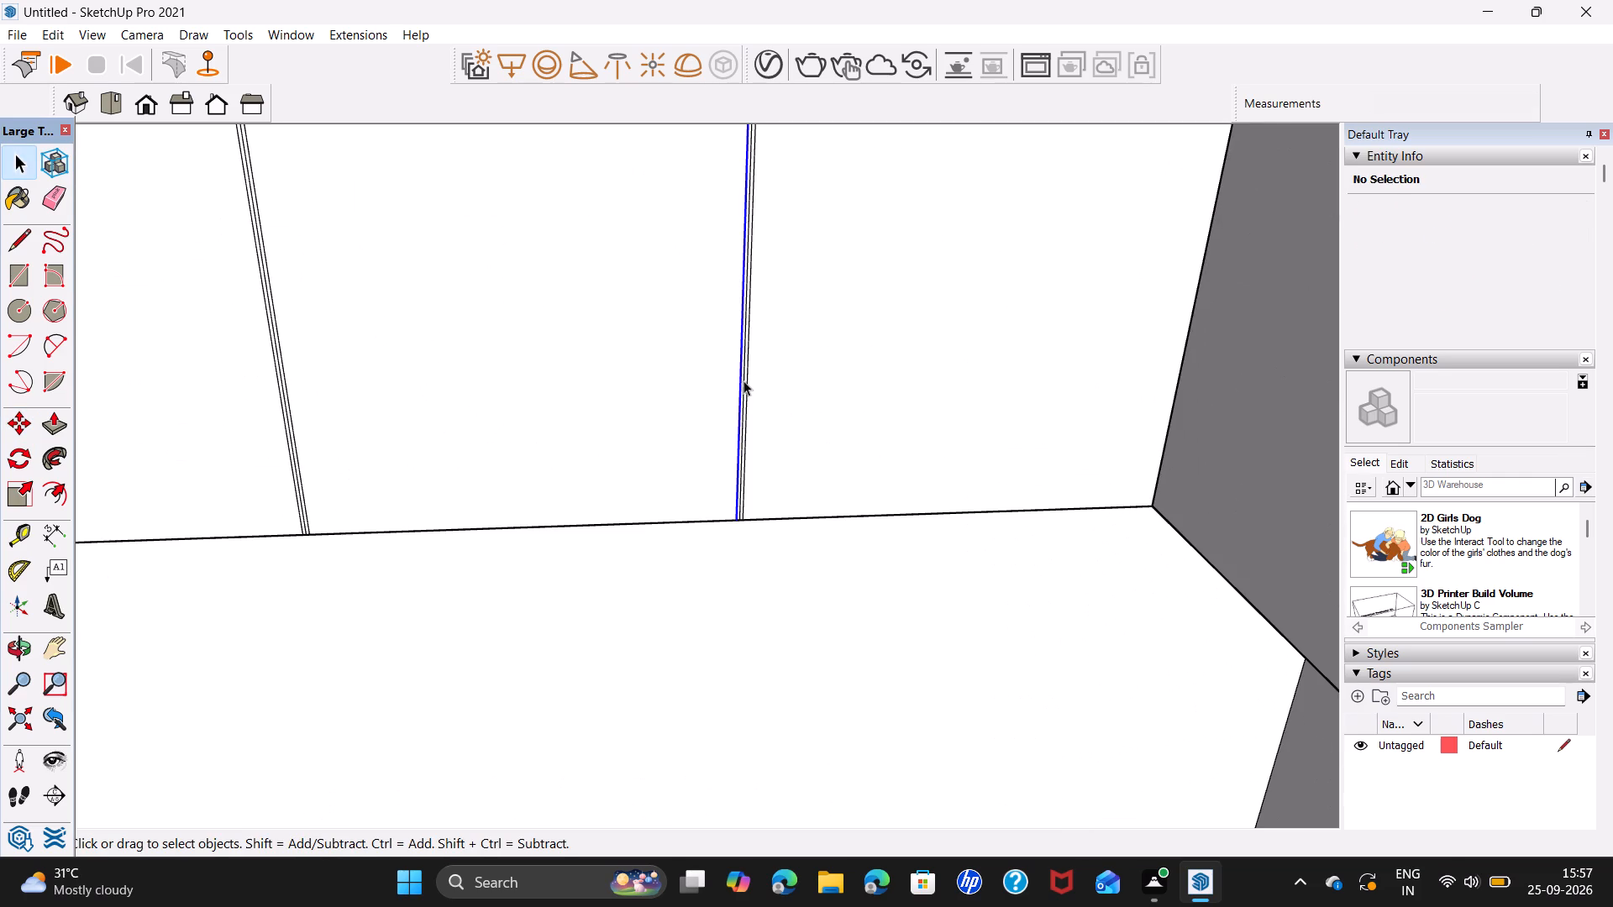
pyautogui.scroll(6, 743, 380)
pyautogui.click(743, 380)
pyautogui.press('Delete')
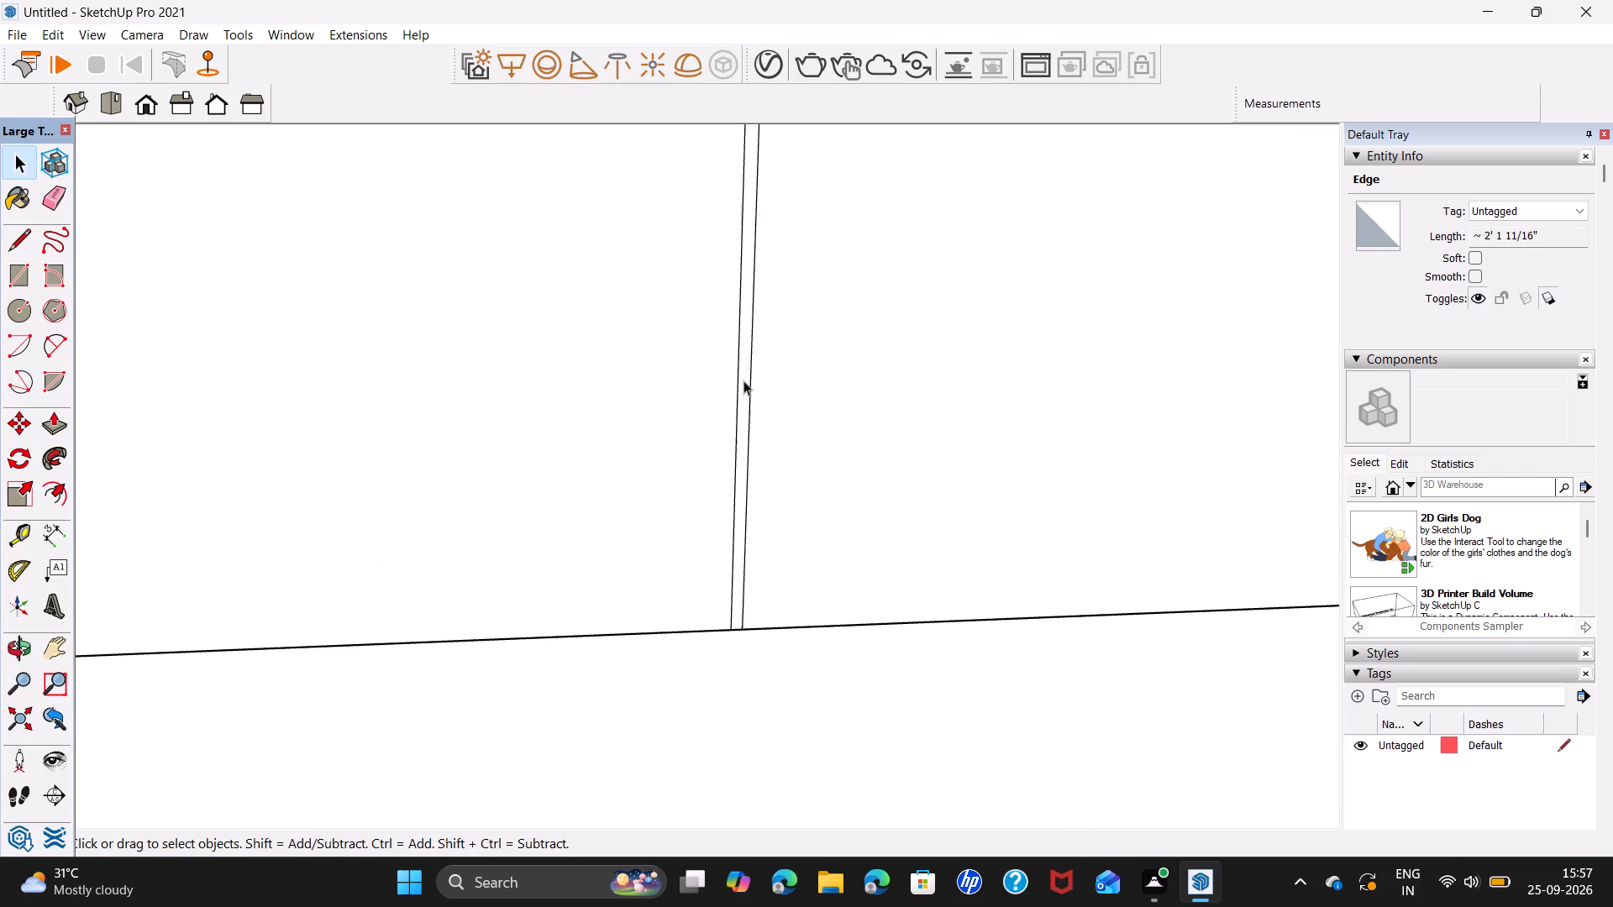
pyautogui.moveTo(477, 432); pyautogui.dragTo(1167, 558, button='middle')
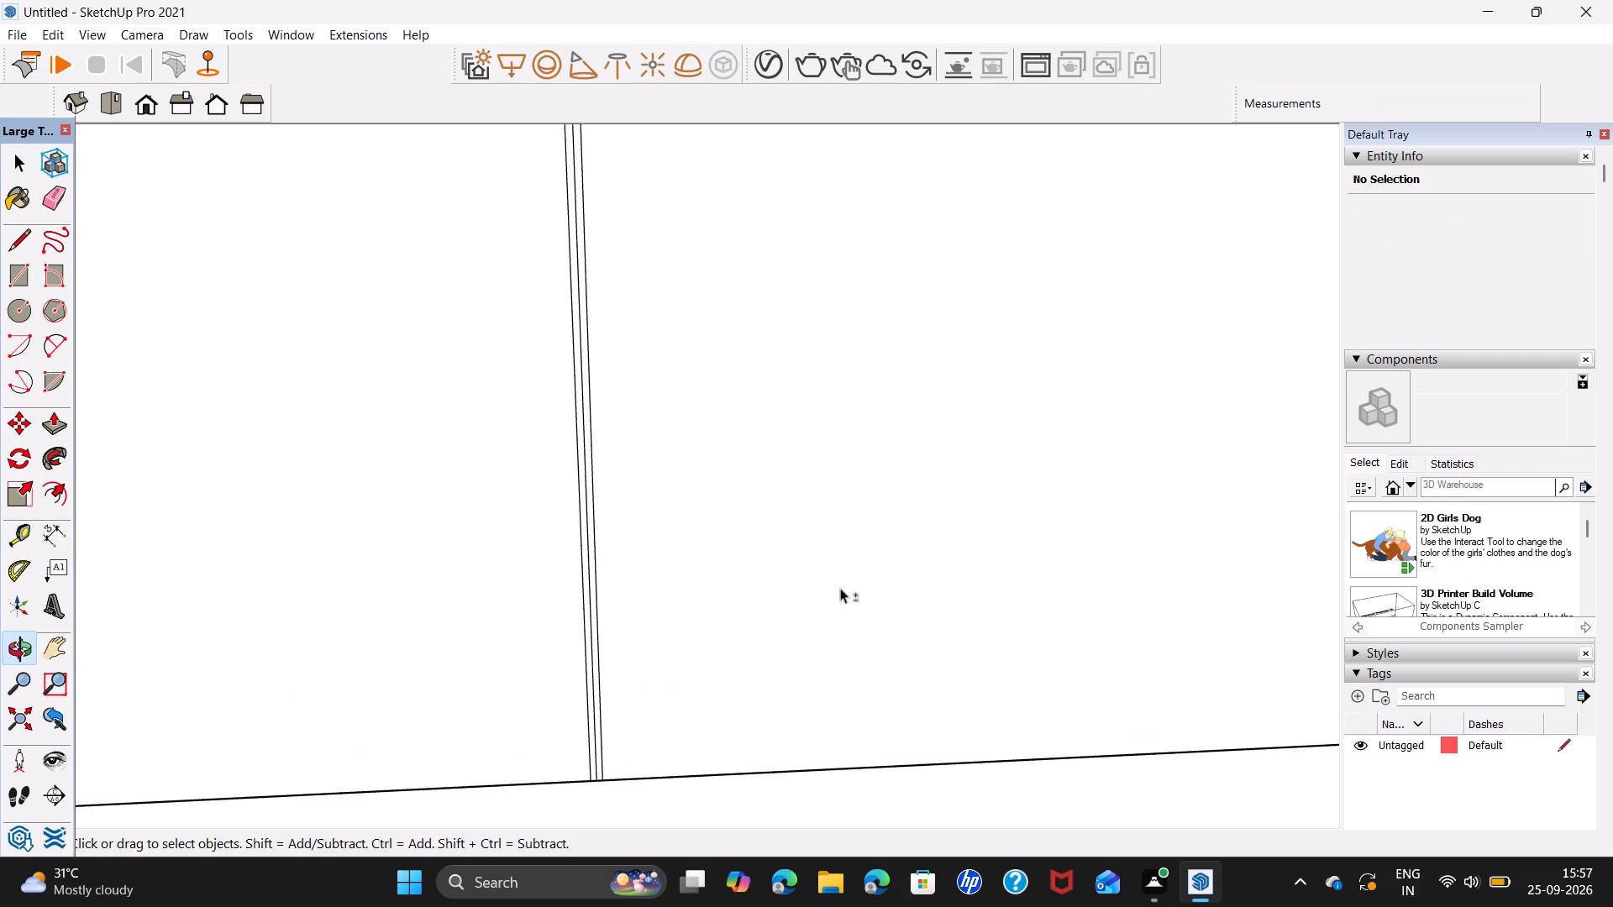
pyautogui.click(591, 582)
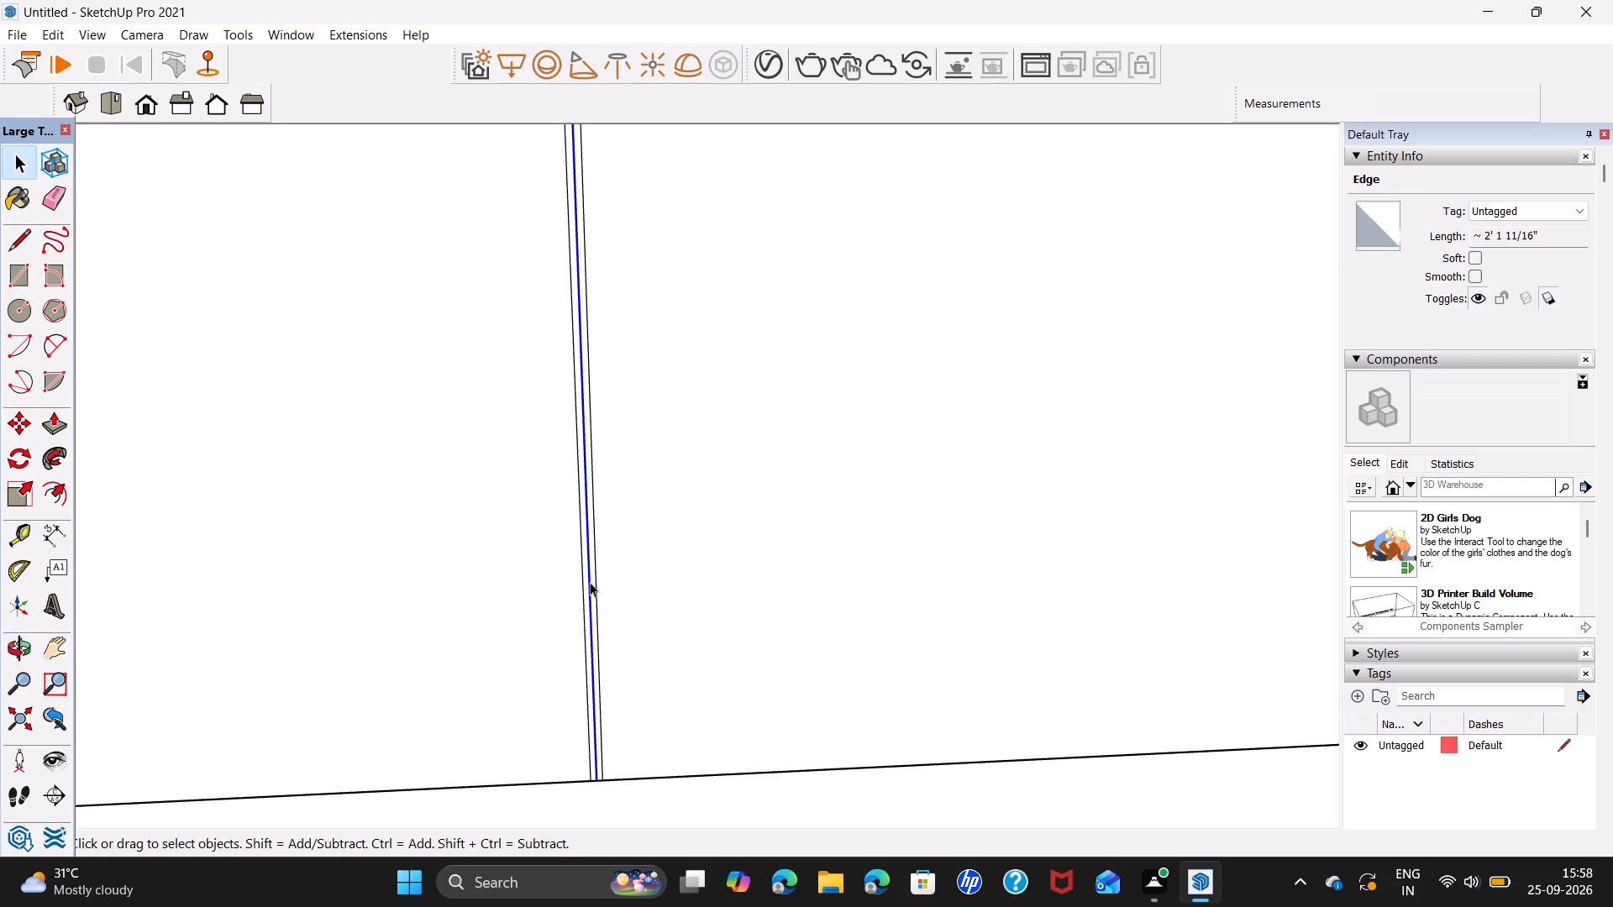
pyautogui.press('Delete')
pyautogui.moveTo(589, 581); pyautogui.dragTo(1343, 643, button='middle')
pyautogui.click(454, 590)
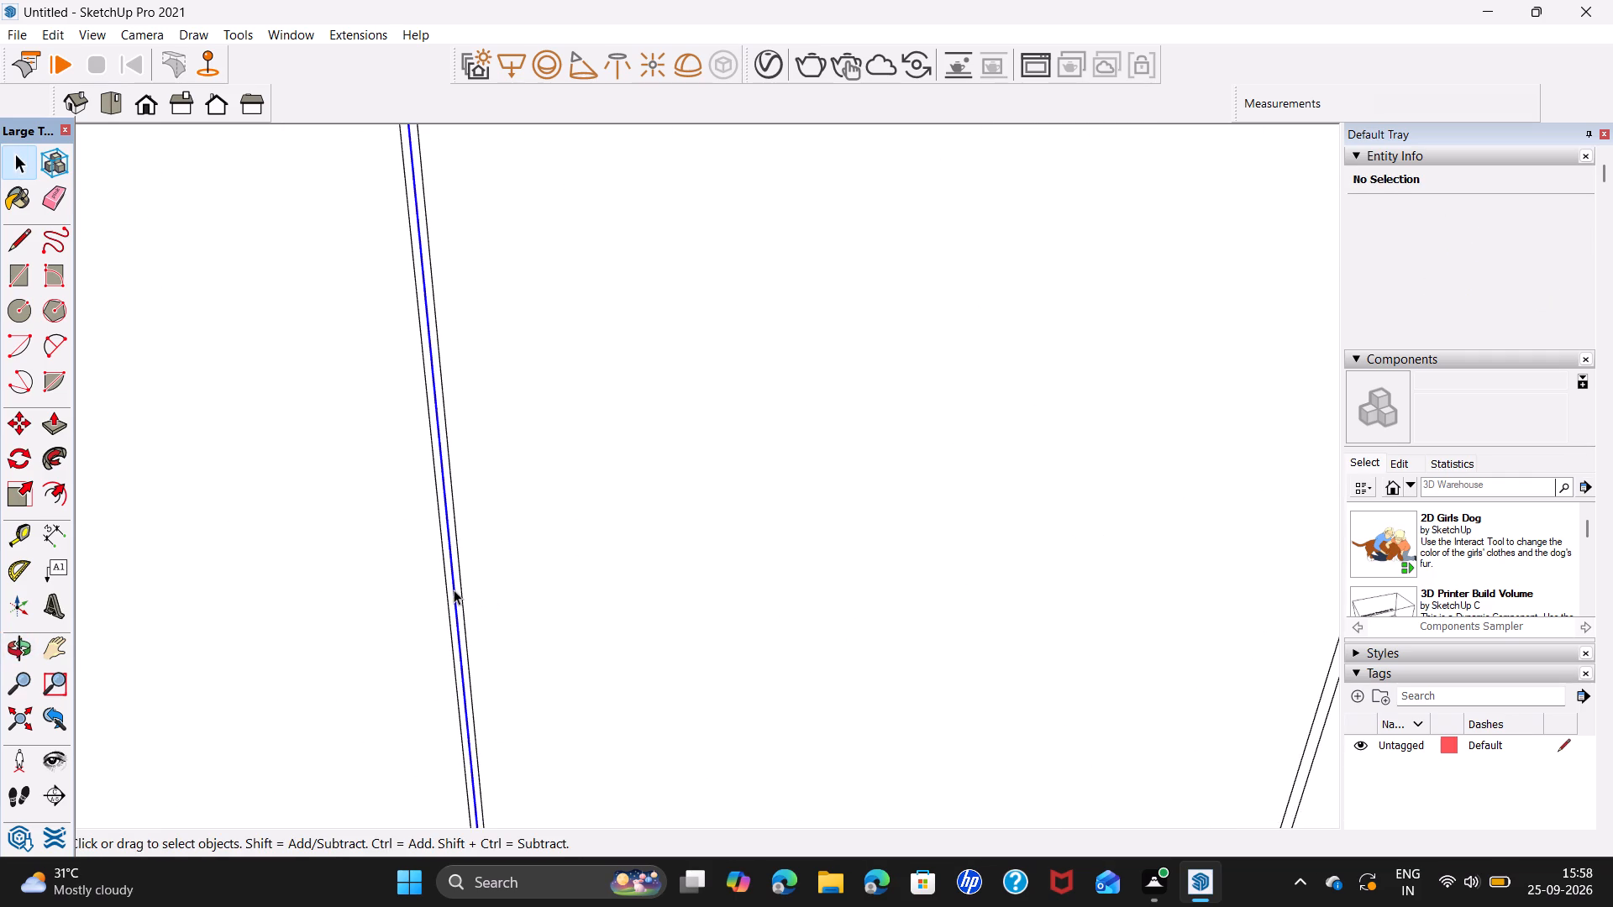
pyautogui.press('Delete')
pyautogui.scroll(-11, 445, 563)
pyautogui.moveTo(440, 548); pyautogui.dragTo(444, 548, button='middle')
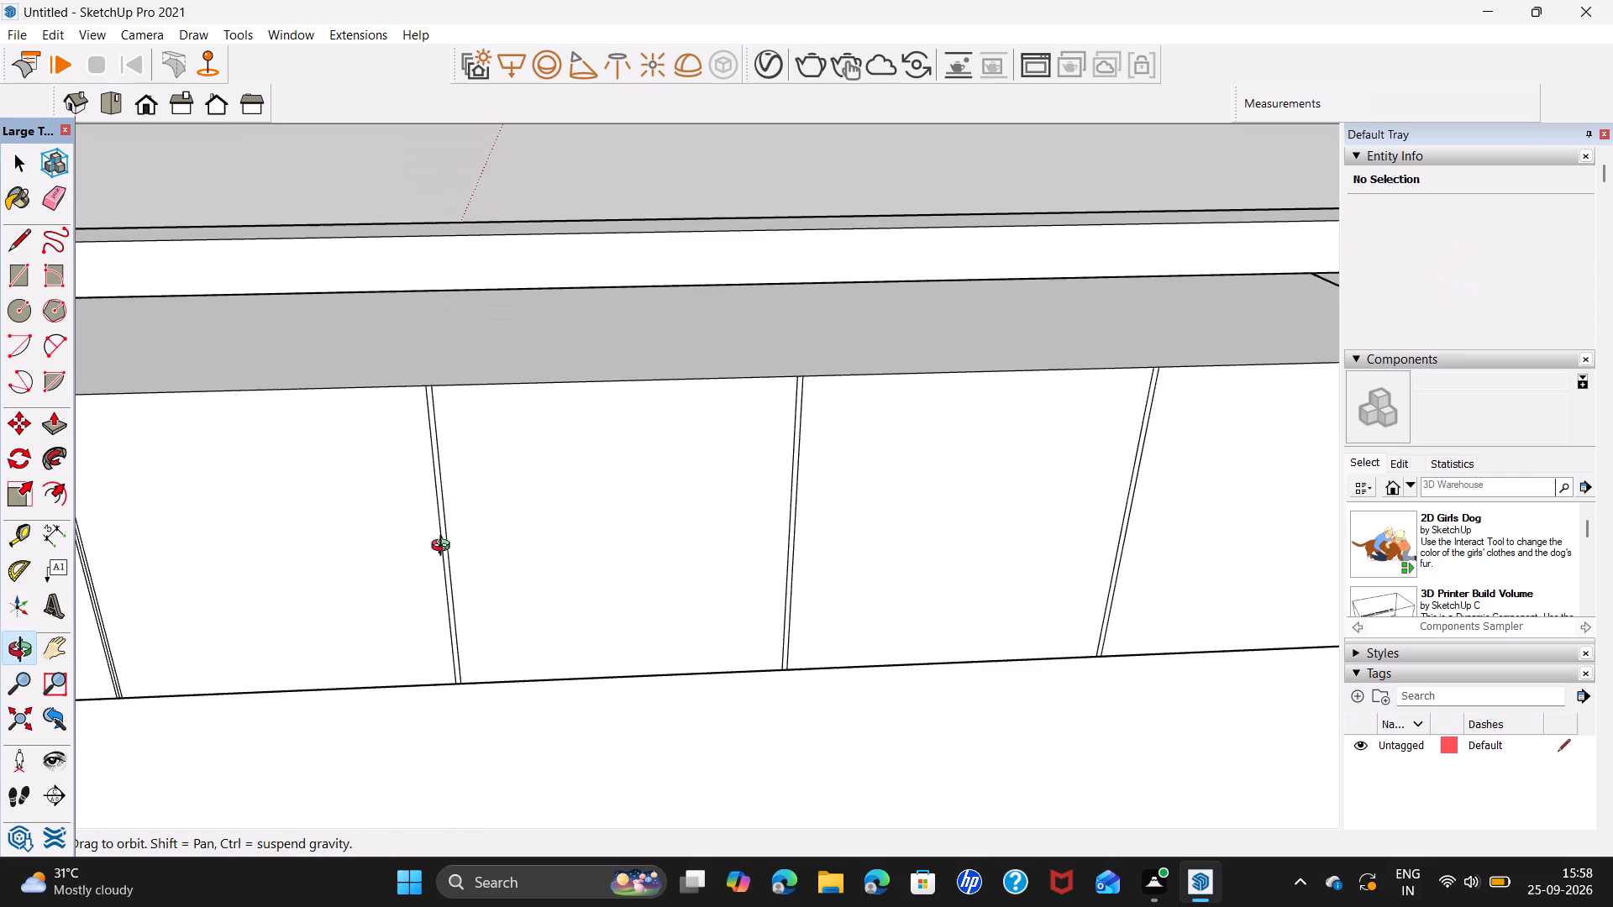
pyautogui.moveTo(444, 548); pyautogui.dragTo(827, 555, button='middle')
pyautogui.scroll(5, 437, 612)
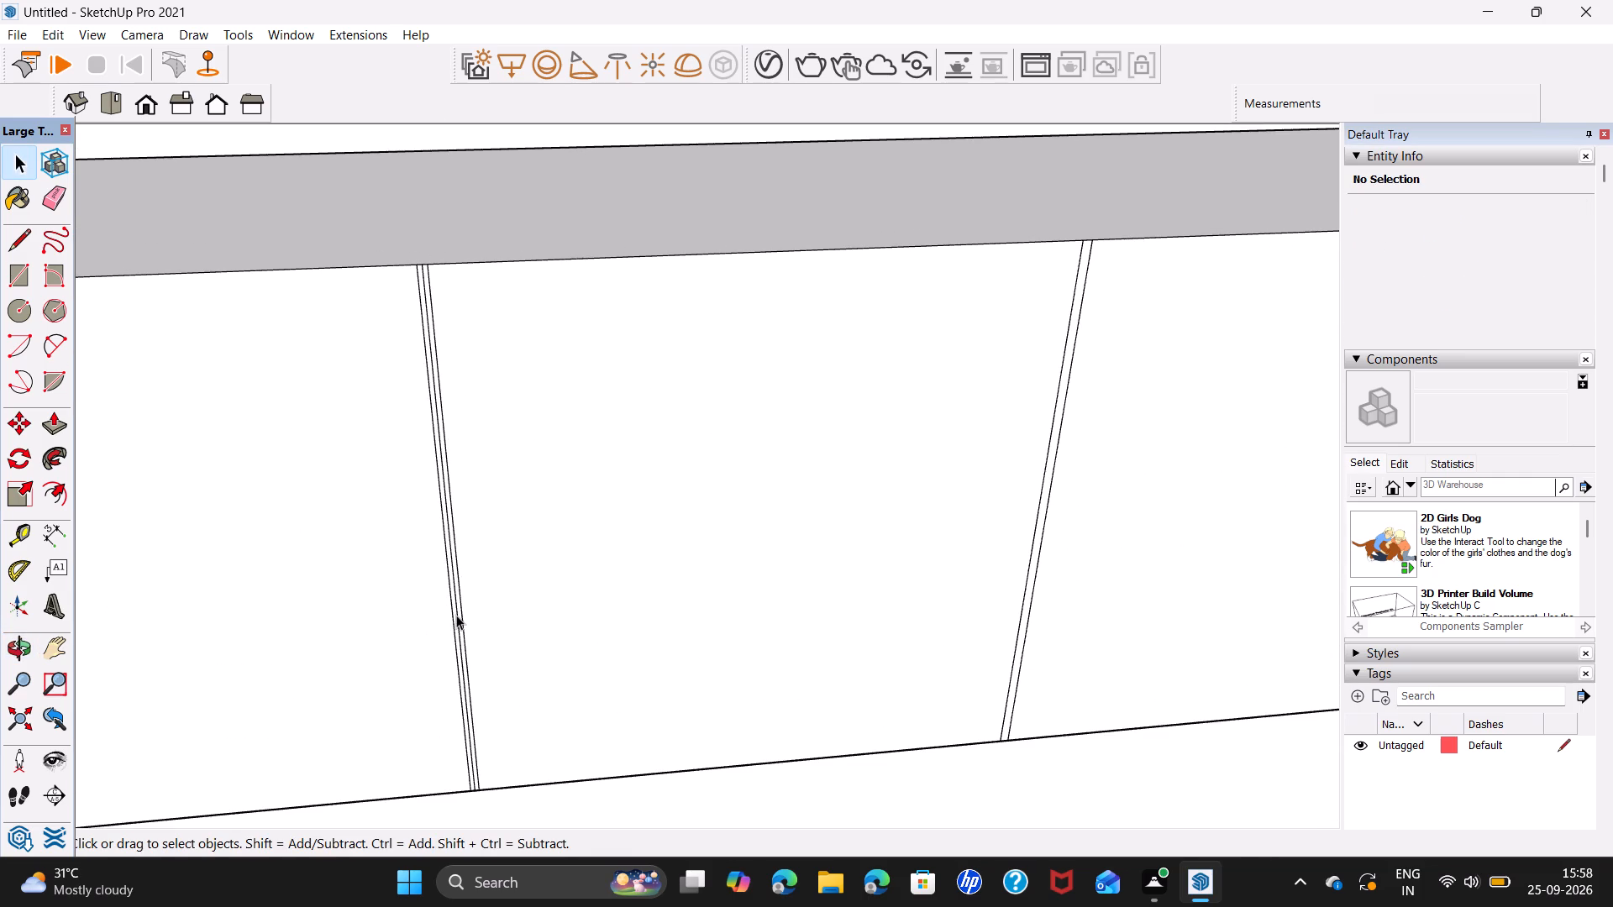
pyautogui.click(457, 615)
pyautogui.press('Delete')
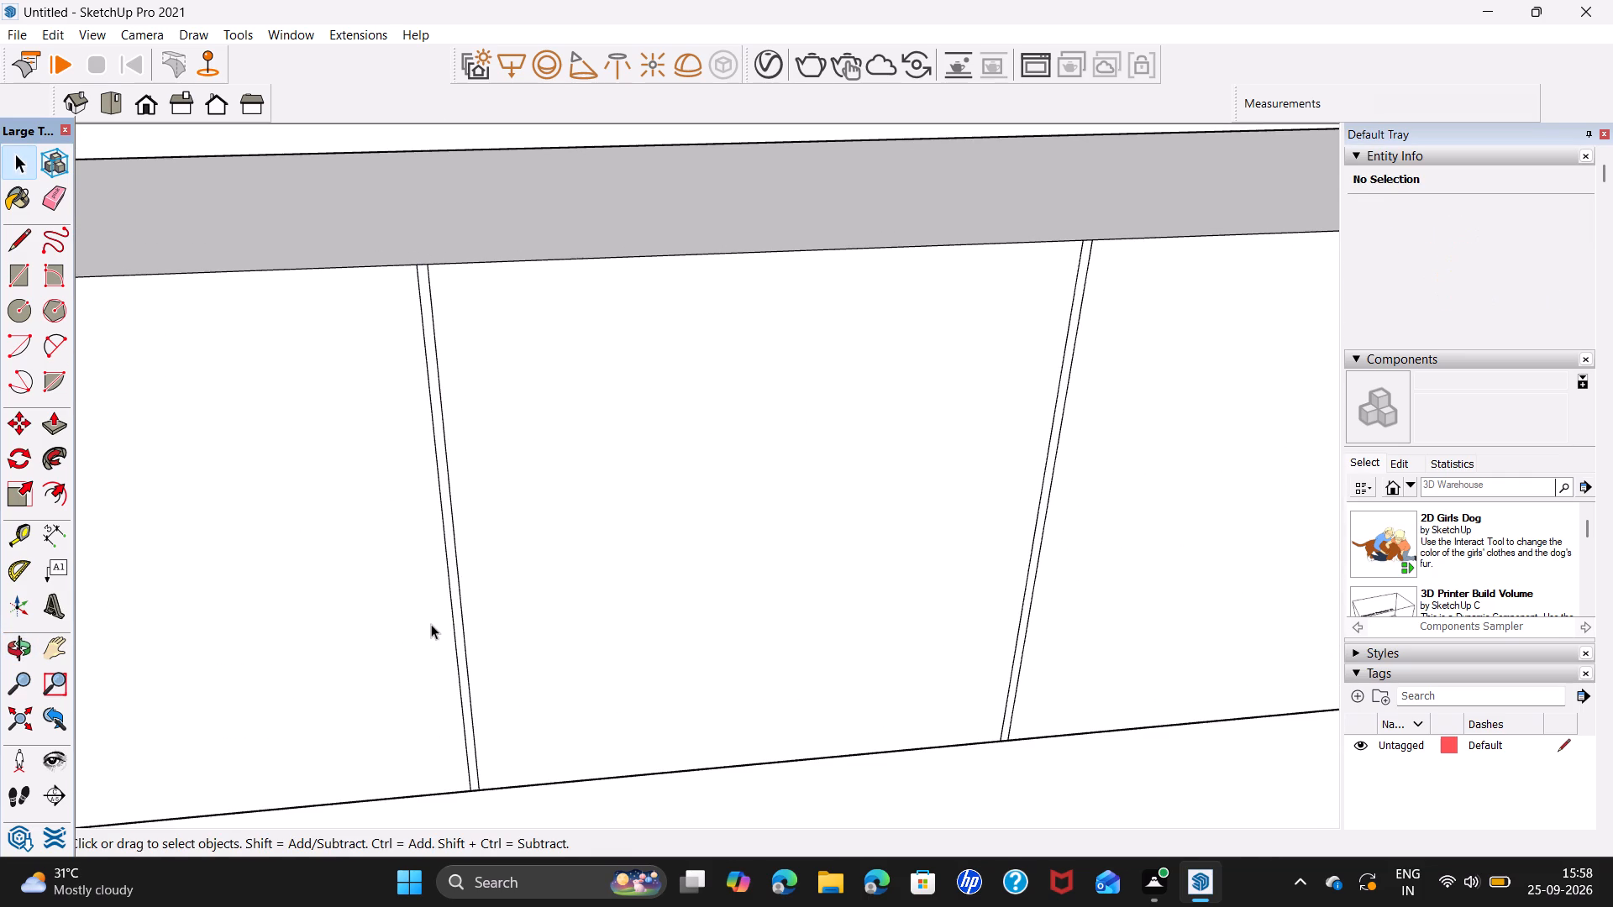
# Push/pull the second groove strip from the cupboard's free end 0.5" into the front.
pyautogui.press('p')
pyautogui.click(461, 643)
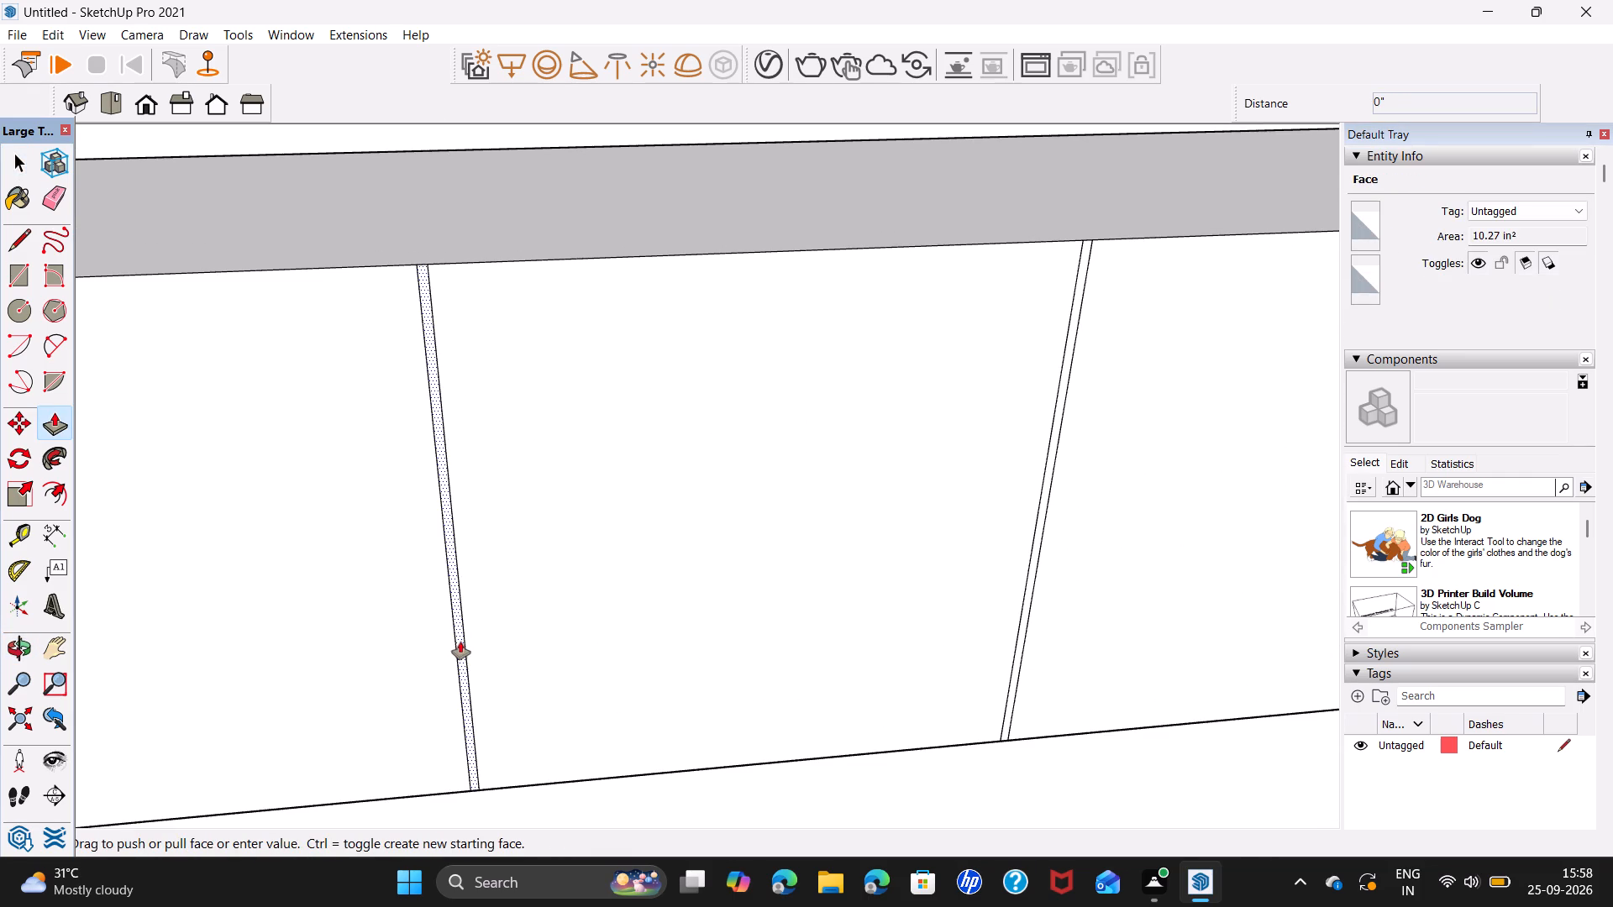
pyautogui.write('0.5')
pyautogui.press('Return')
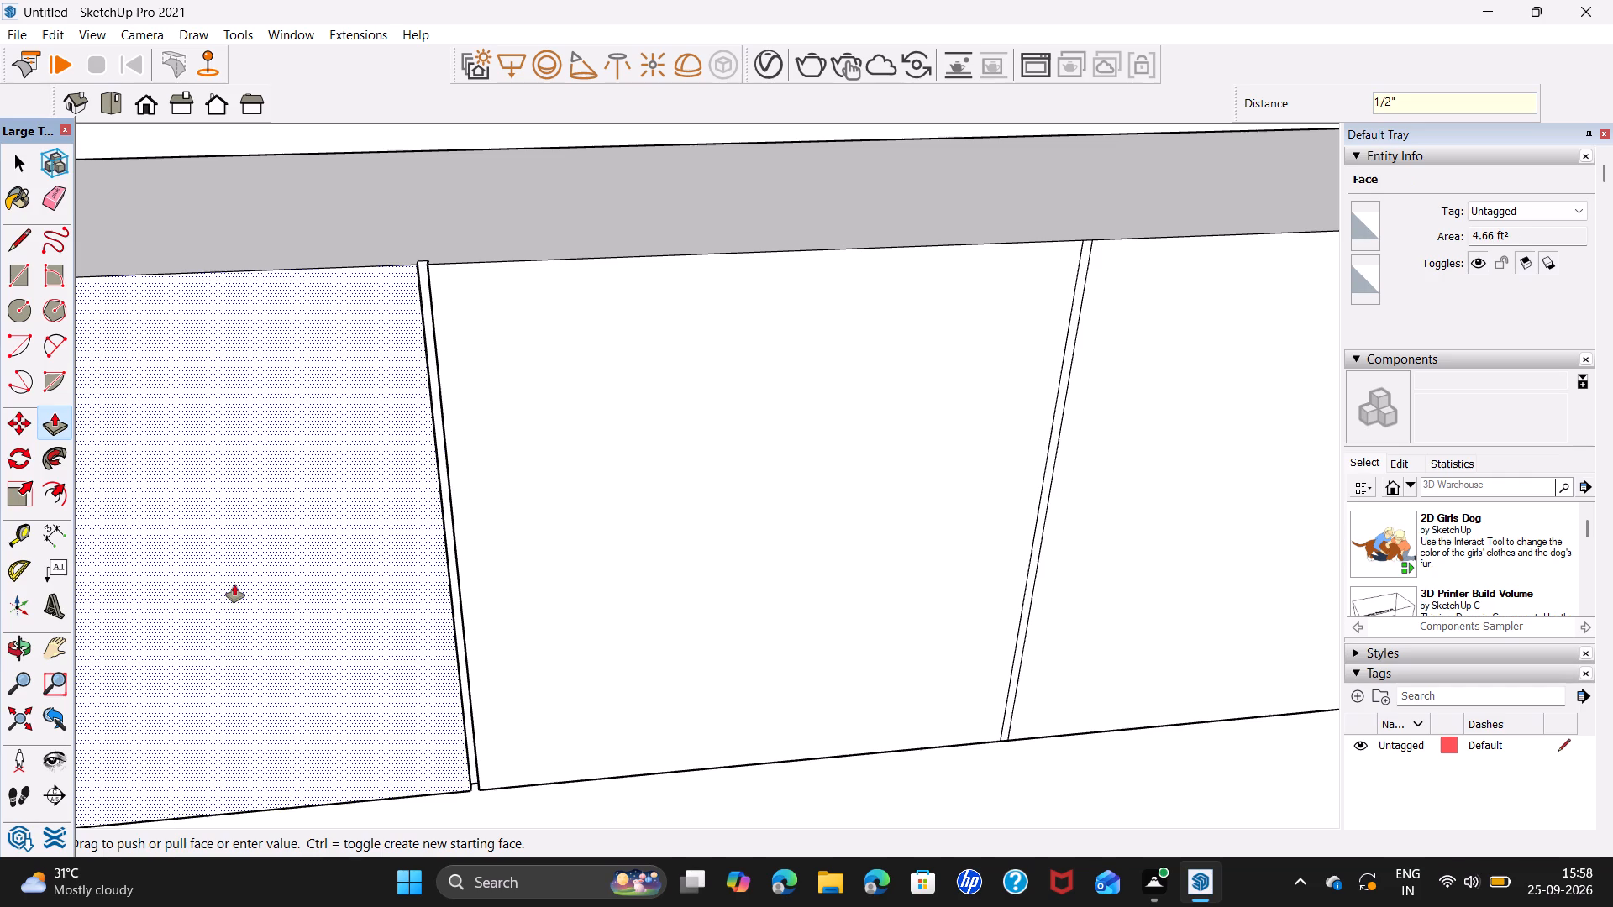
# Repeat the same 0.5" push/pull on the other four groove strips along the side cupboard's front.
pyautogui.moveTo(234, 585); pyautogui.dragTo(758, 591, button='middle')
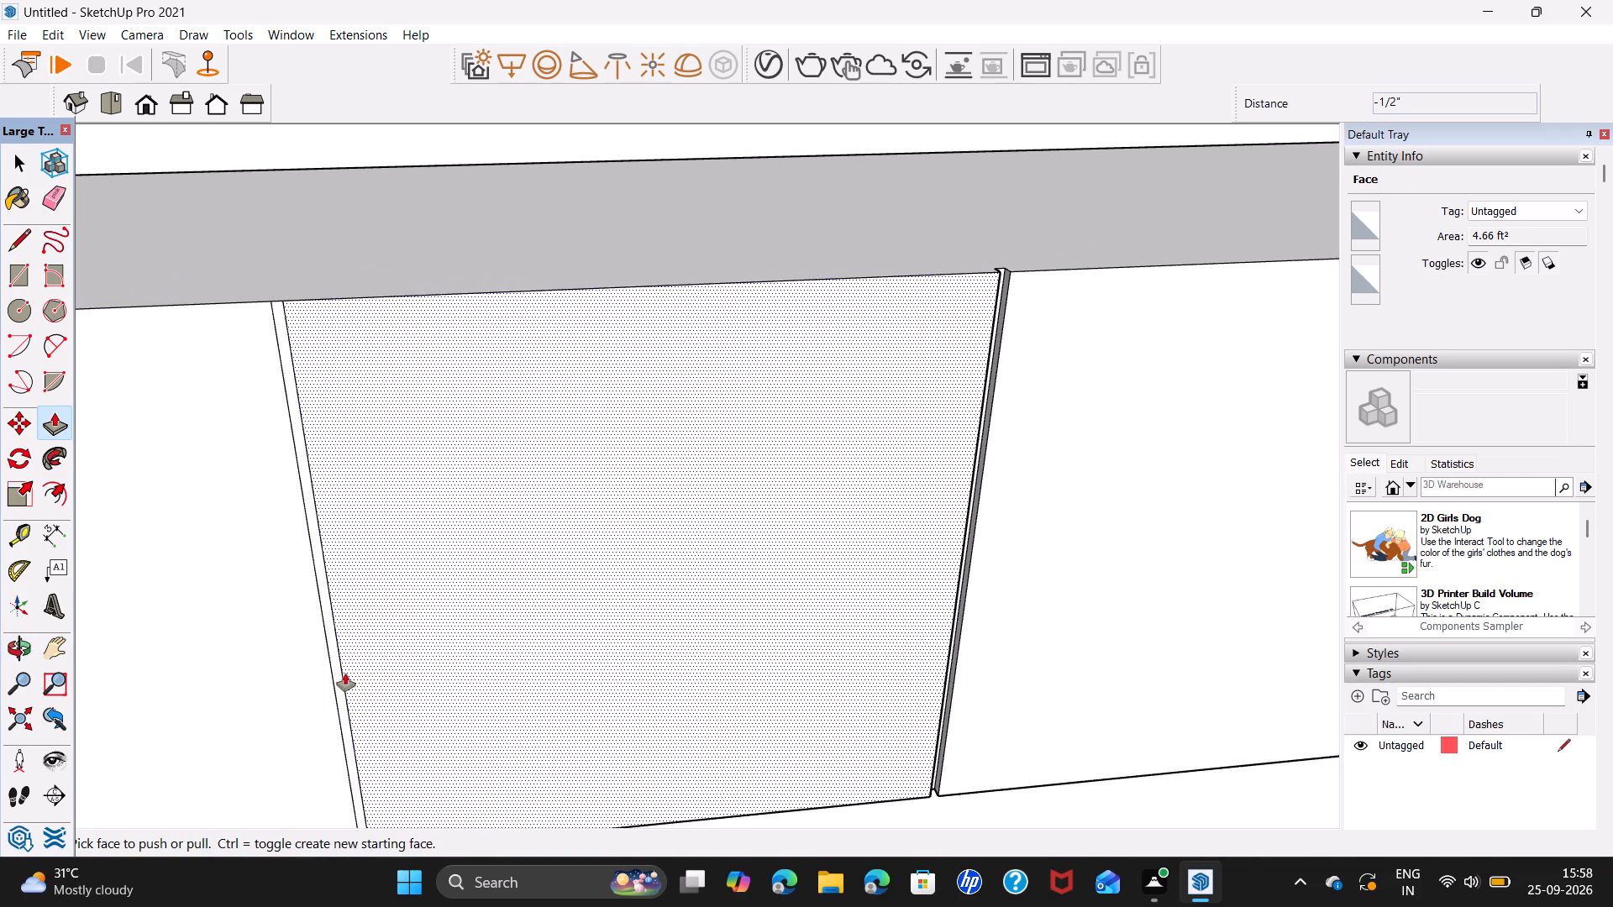
pyautogui.doubleClick(339, 684)
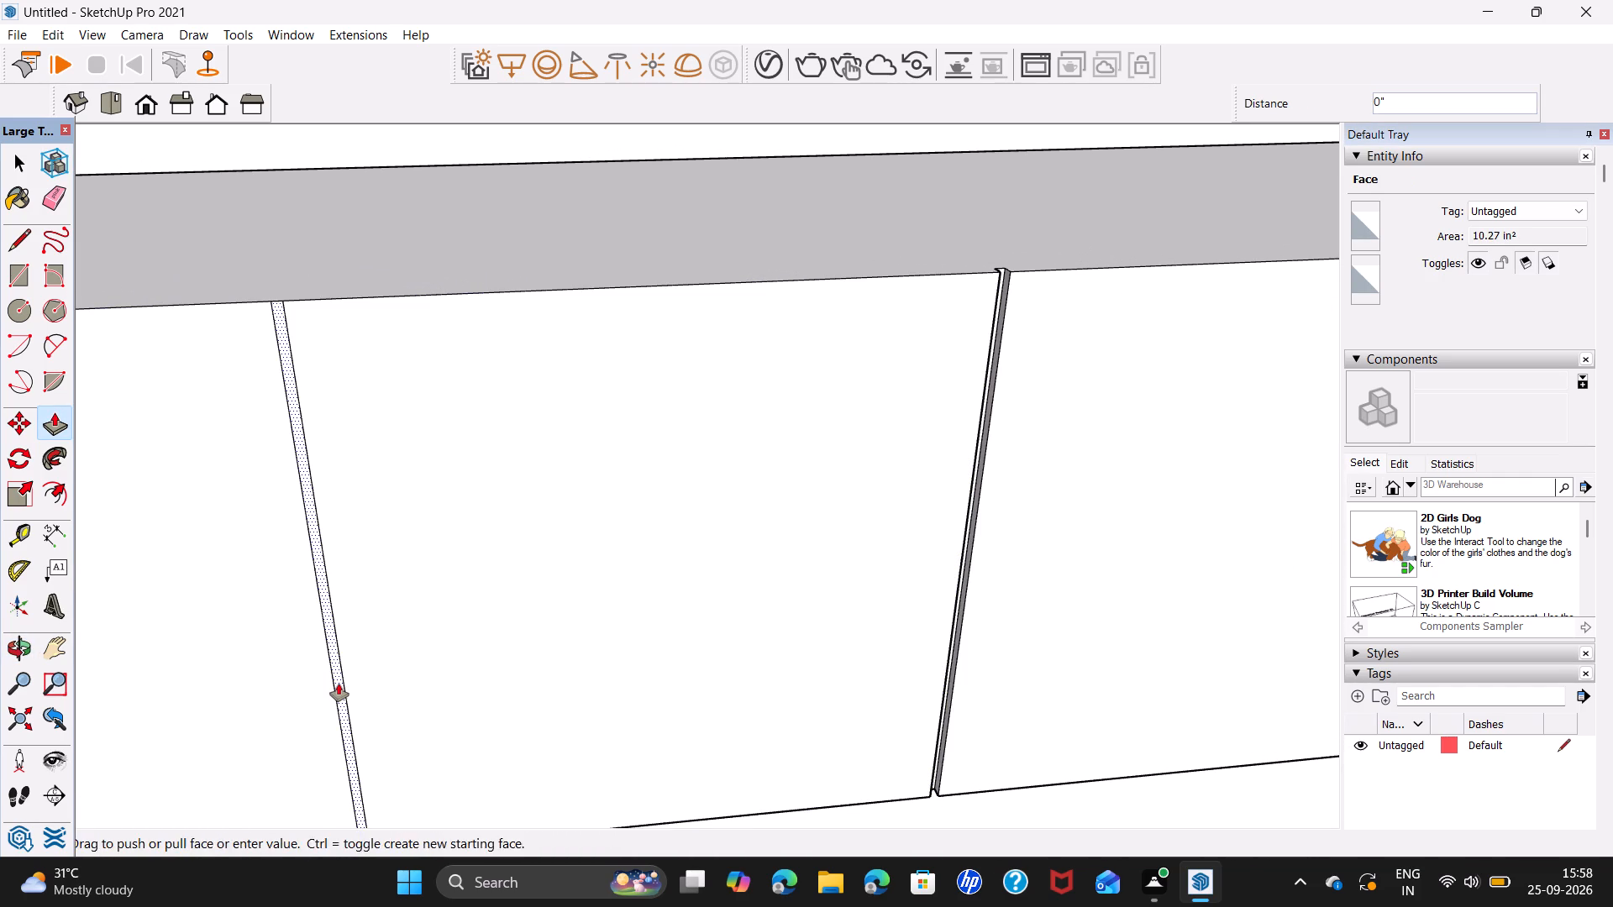
pyautogui.scroll(-9, 593, 591)
pyautogui.keyDown('shift'); pyautogui.moveTo(887, 607); pyautogui.dragTo(887, 606, button='middle'); pyautogui.keyUp('shift')
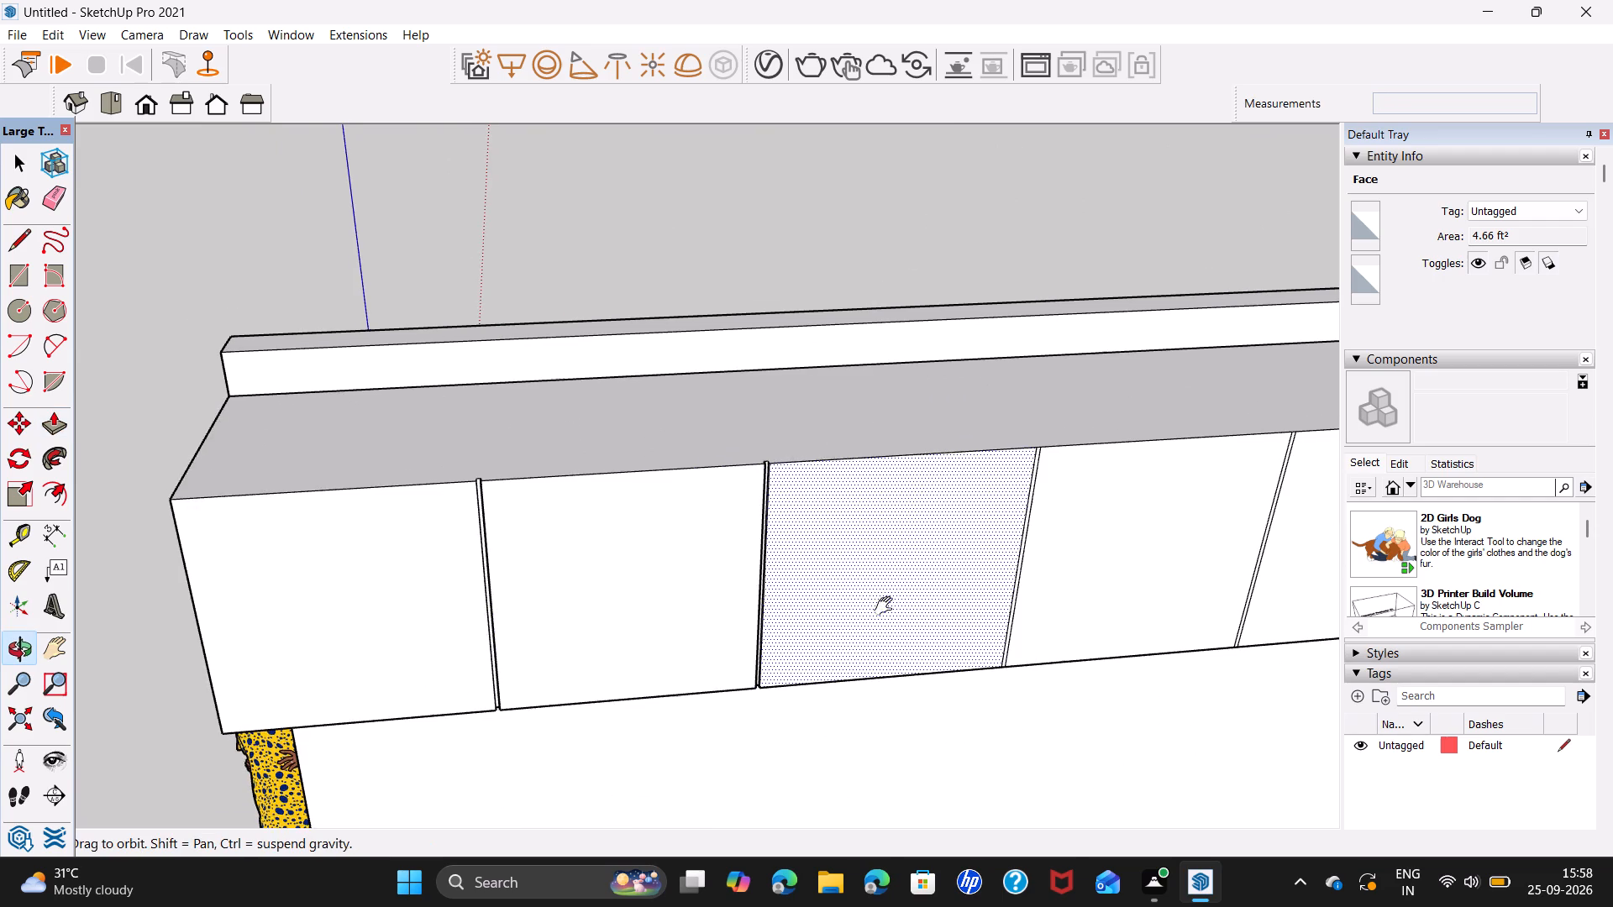
pyautogui.keyDown('shift'); pyautogui.moveTo(887, 606); pyautogui.dragTo(460, 584, button='middle'); pyautogui.keyUp('shift')
pyautogui.scroll(6, 574, 566)
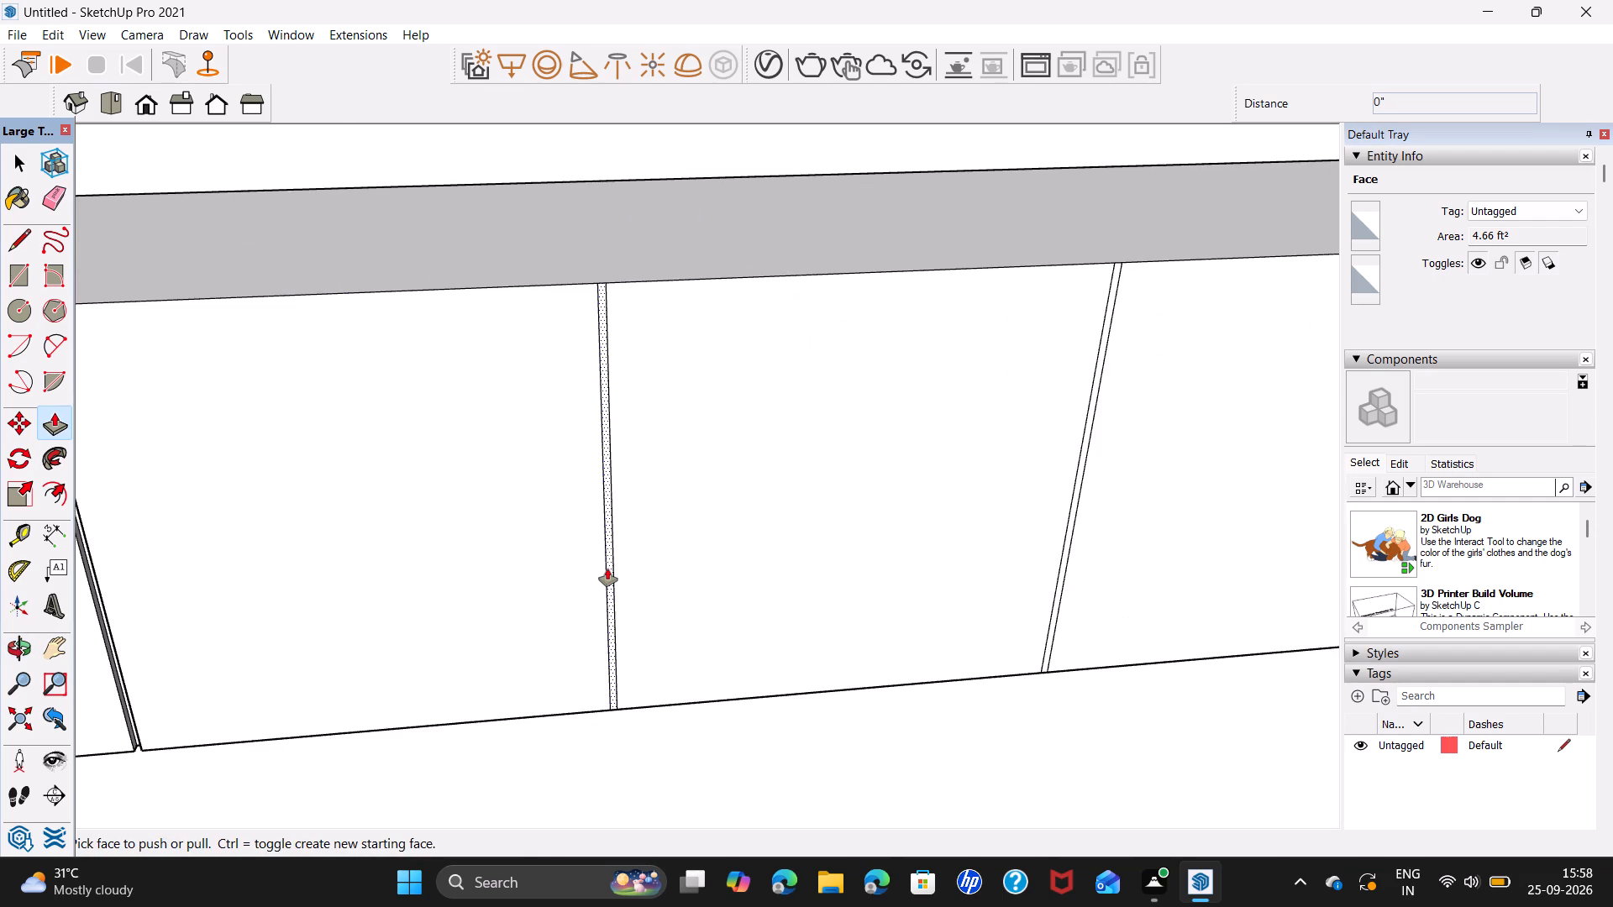
pyautogui.doubleClick(607, 569)
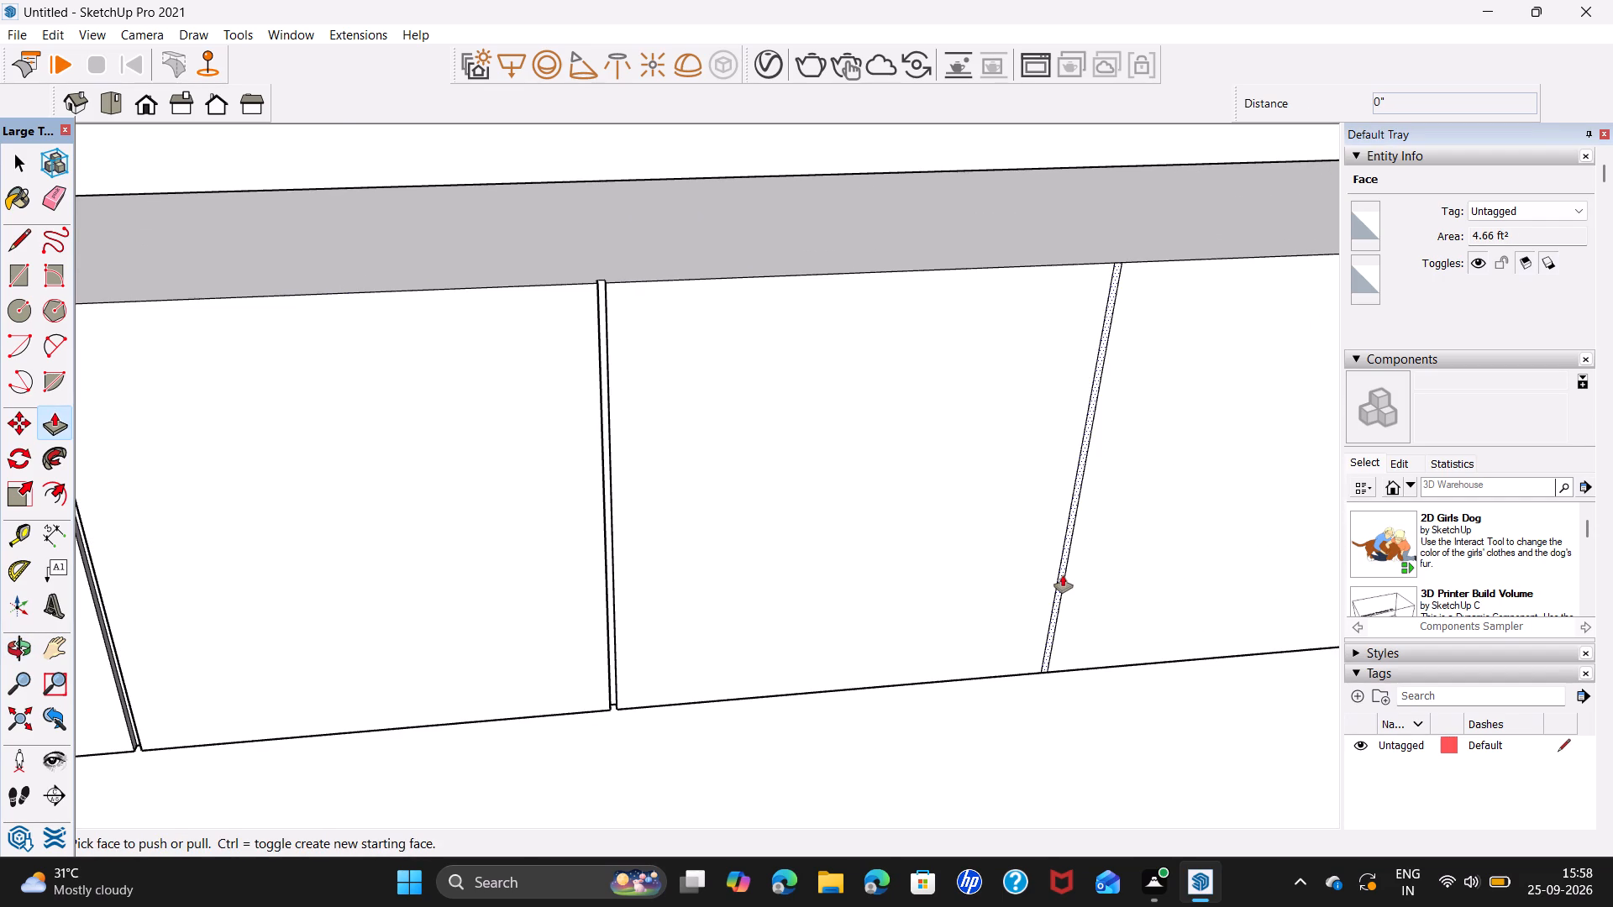
pyautogui.doubleClick(1060, 573)
pyautogui.moveTo(1113, 553); pyautogui.dragTo(966, 586, button='middle')
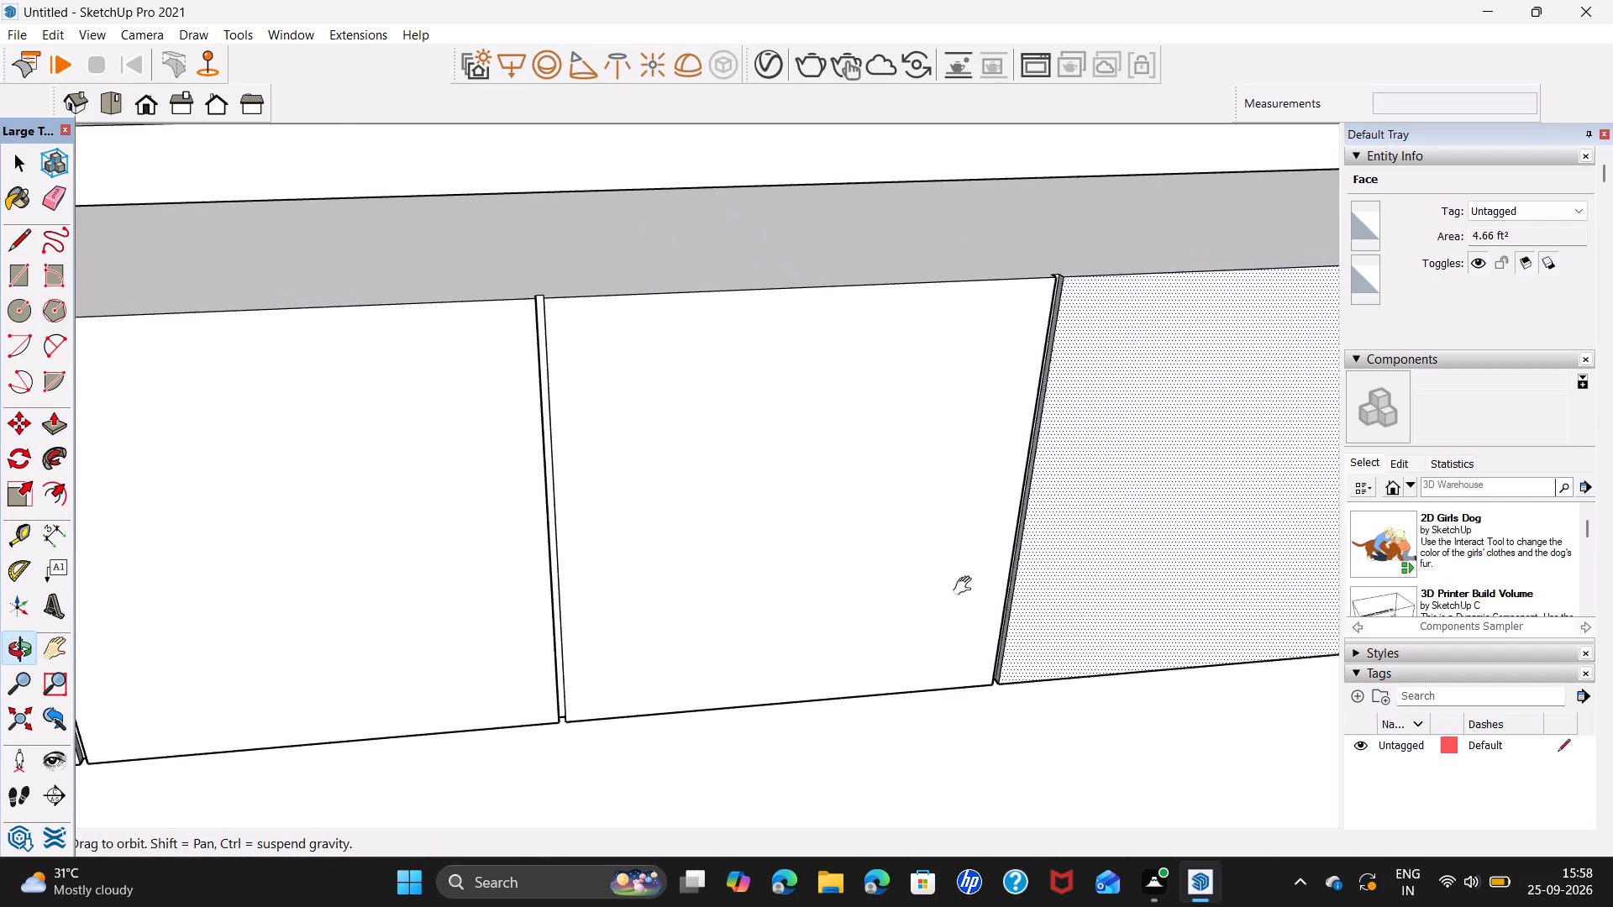
pyautogui.moveTo(966, 586); pyautogui.dragTo(518, 619, button='middle')
pyautogui.doubleClick(909, 585)
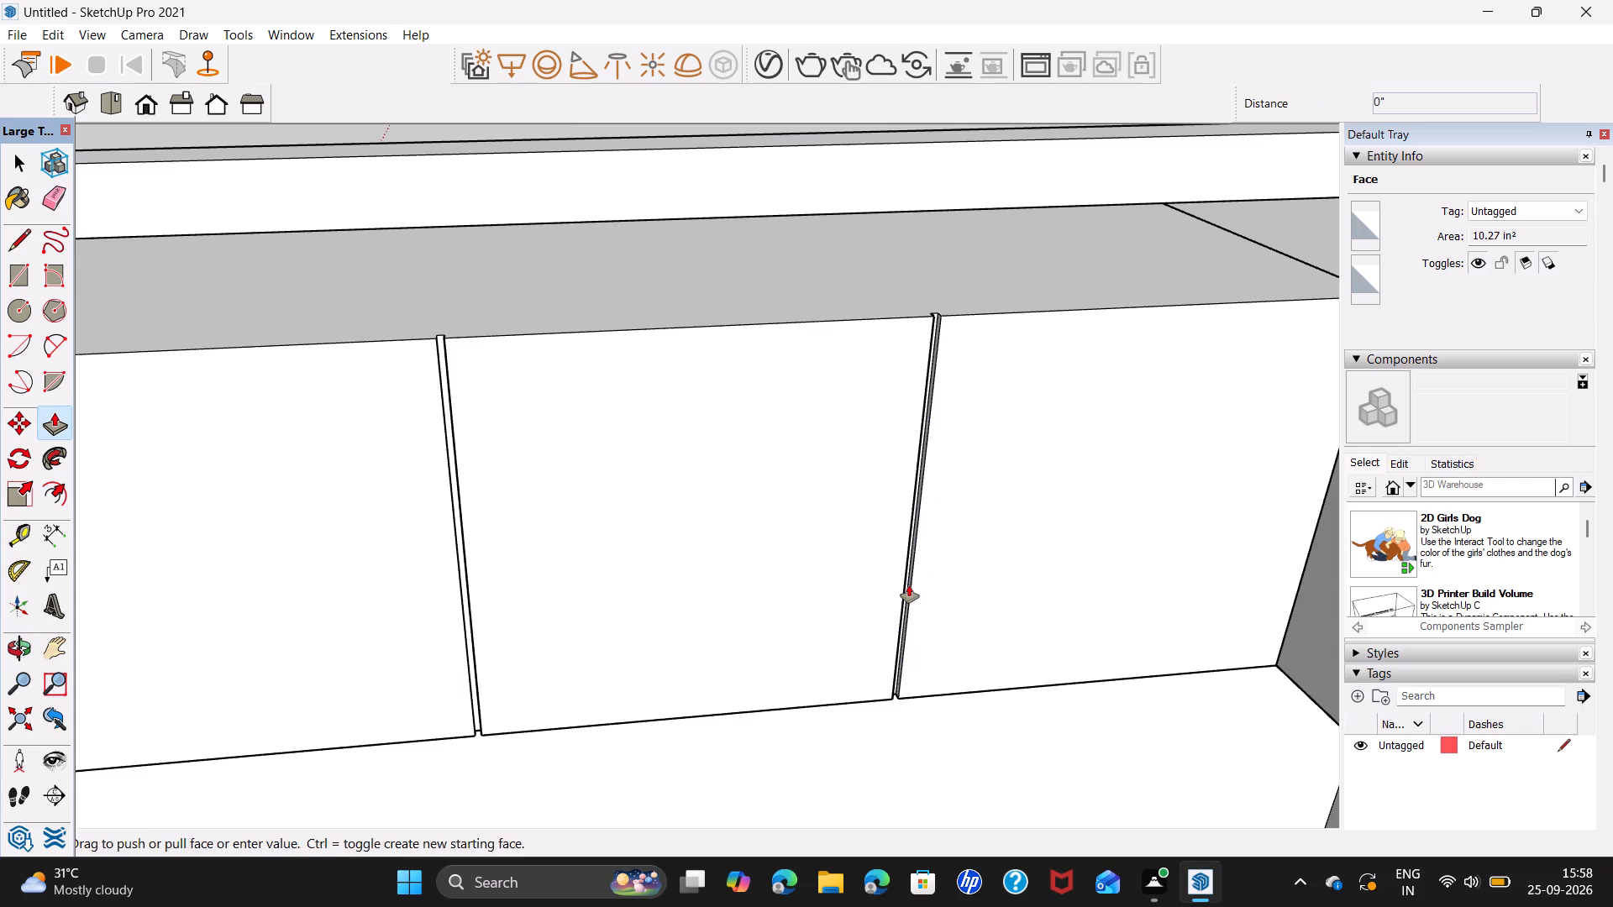
pyautogui.scroll(-6, 938, 573)
# Select all connected geometry of the grooved side cupboard and make it a group.
pyautogui.press('space')
pyautogui.click(991, 228)
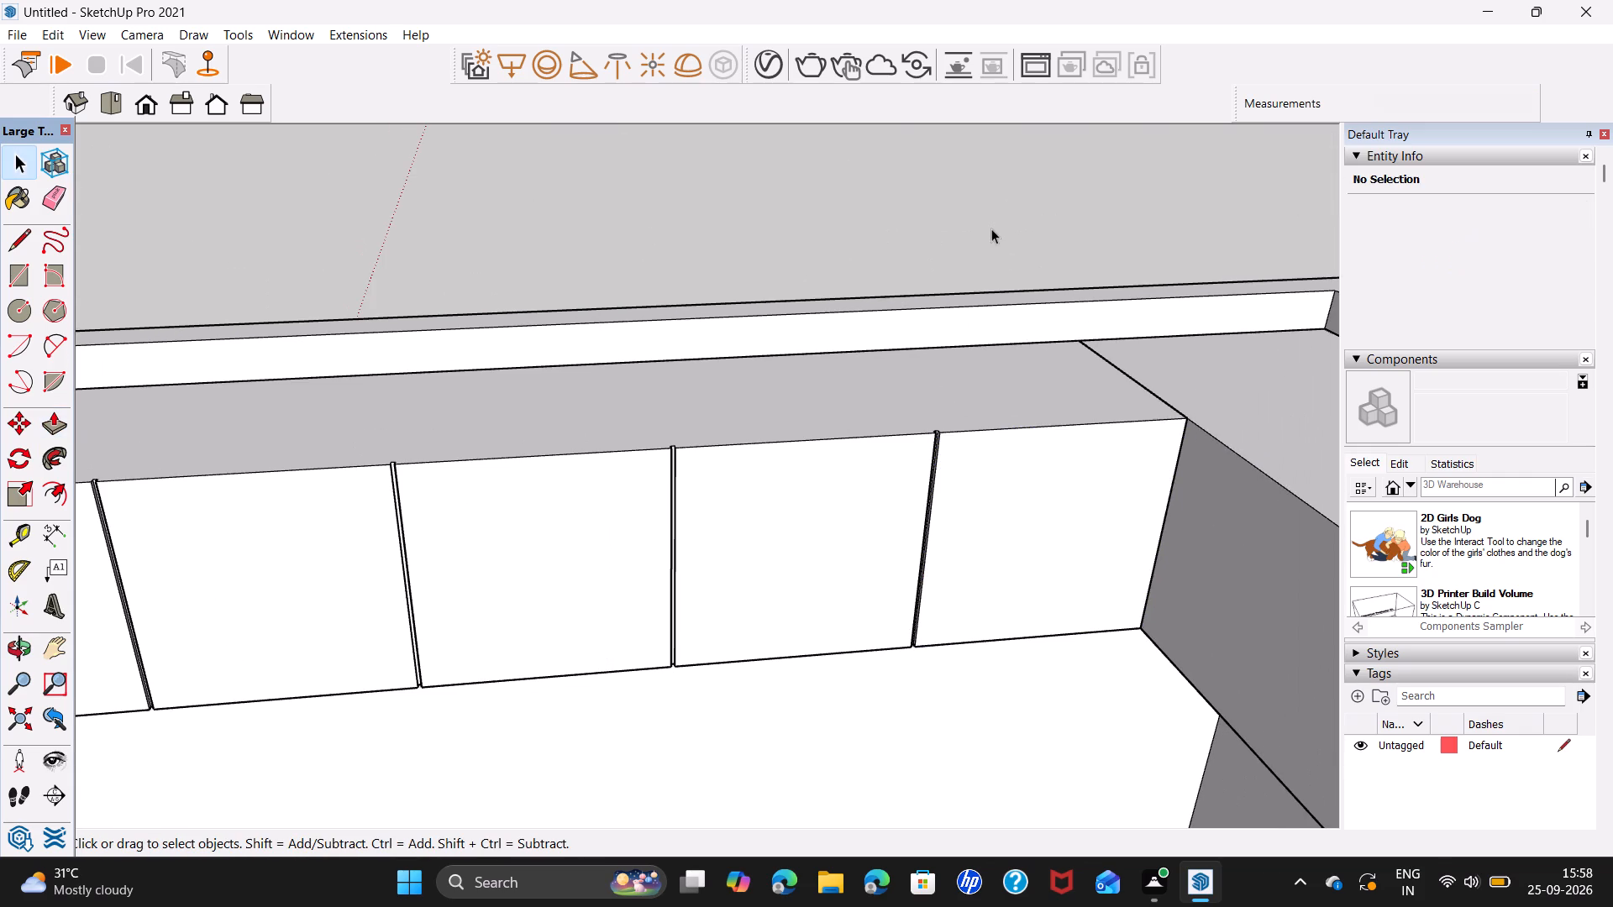
pyautogui.tripleClick(854, 518)
pyautogui.click(854, 518)
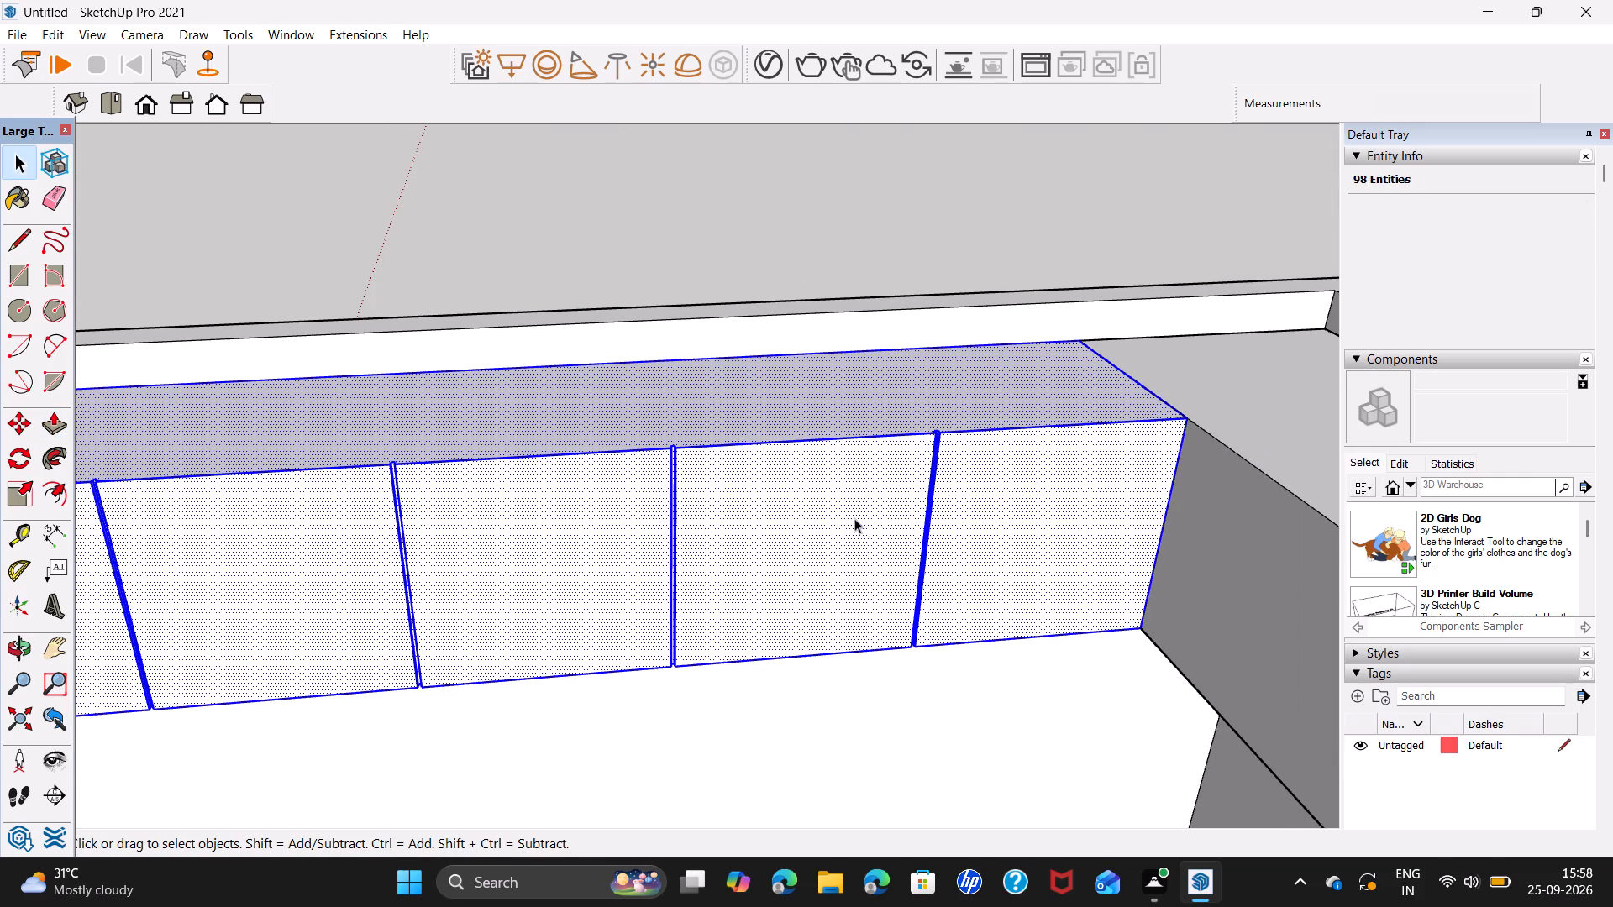
pyautogui.rightClick(854, 518)
pyautogui.click(957, 312)
# Copy the vertical end edge of the adjoining undivided overhead cupboard's front to its opposite corner and divide the copies by 6.
pyautogui.moveTo(681, 523); pyautogui.dragTo(777, 527, button='middle')
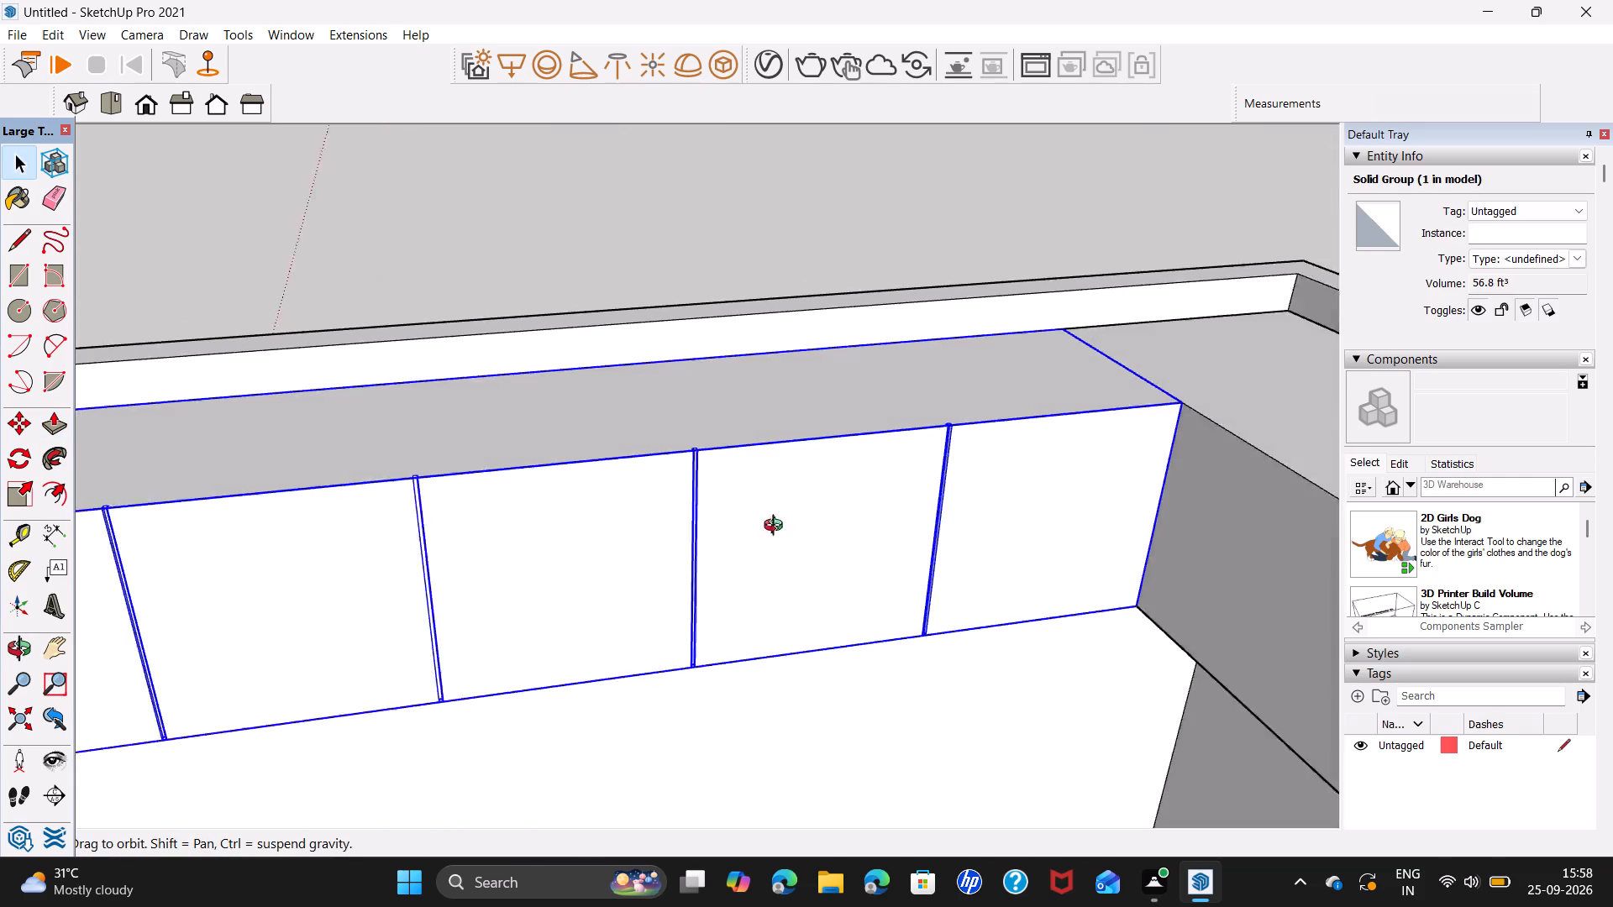
pyautogui.moveTo(777, 527); pyautogui.dragTo(1186, 472, button='middle')
pyautogui.tripleClick(1146, 413)
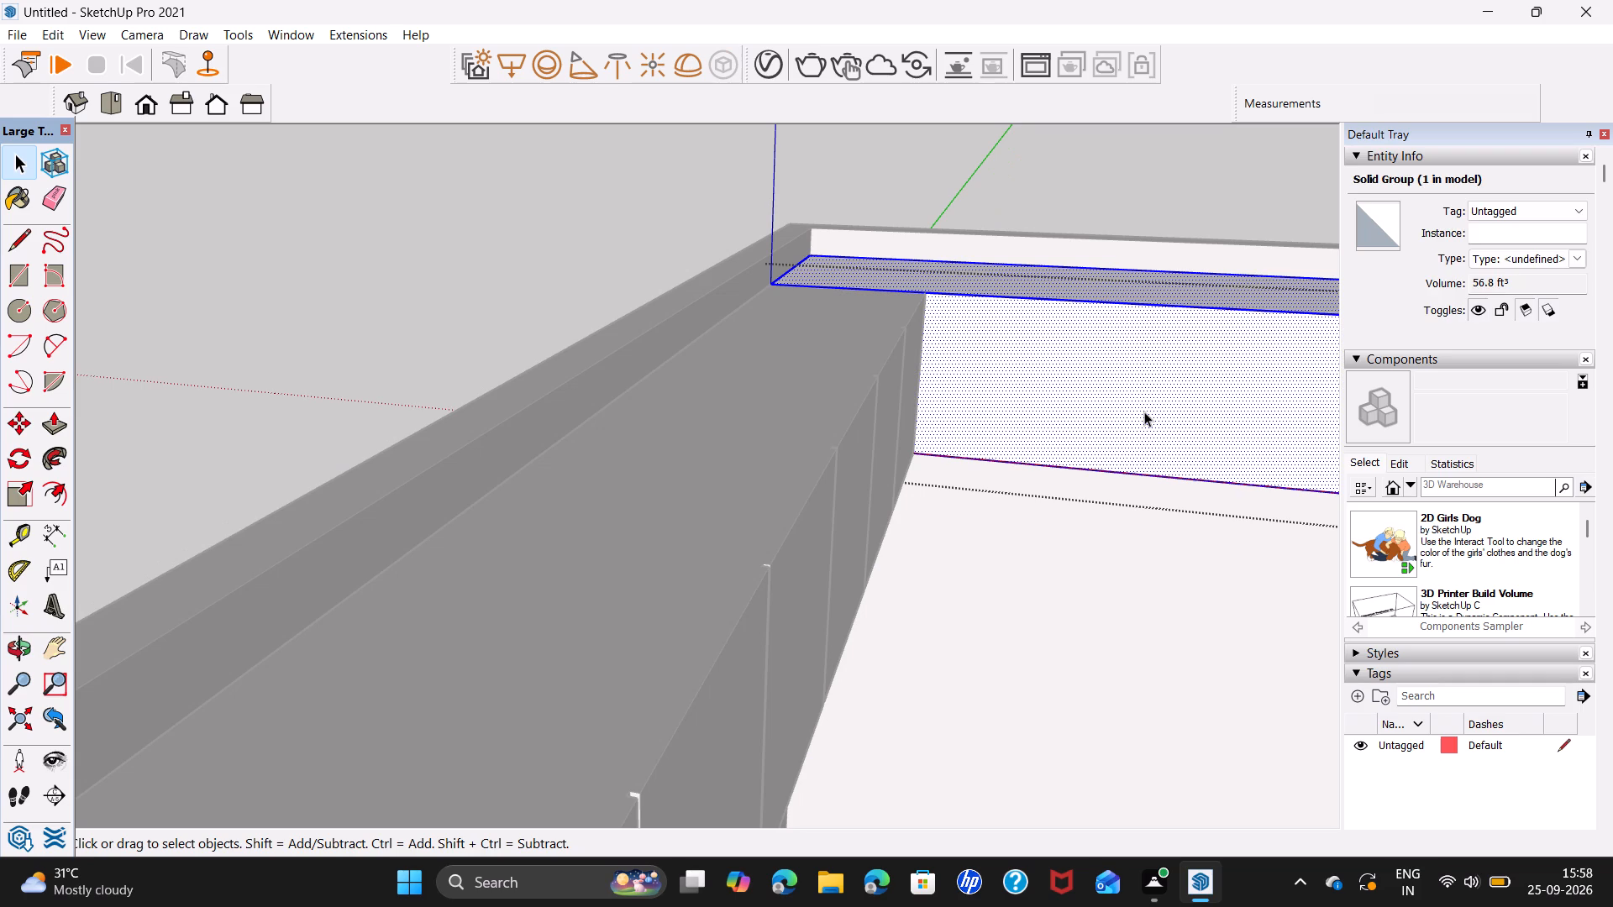
pyautogui.click(1144, 412)
pyautogui.keyDown('shift'); pyautogui.moveTo(1144, 412); pyautogui.dragTo(807, 425, button='middle'); pyautogui.keyUp('shift')
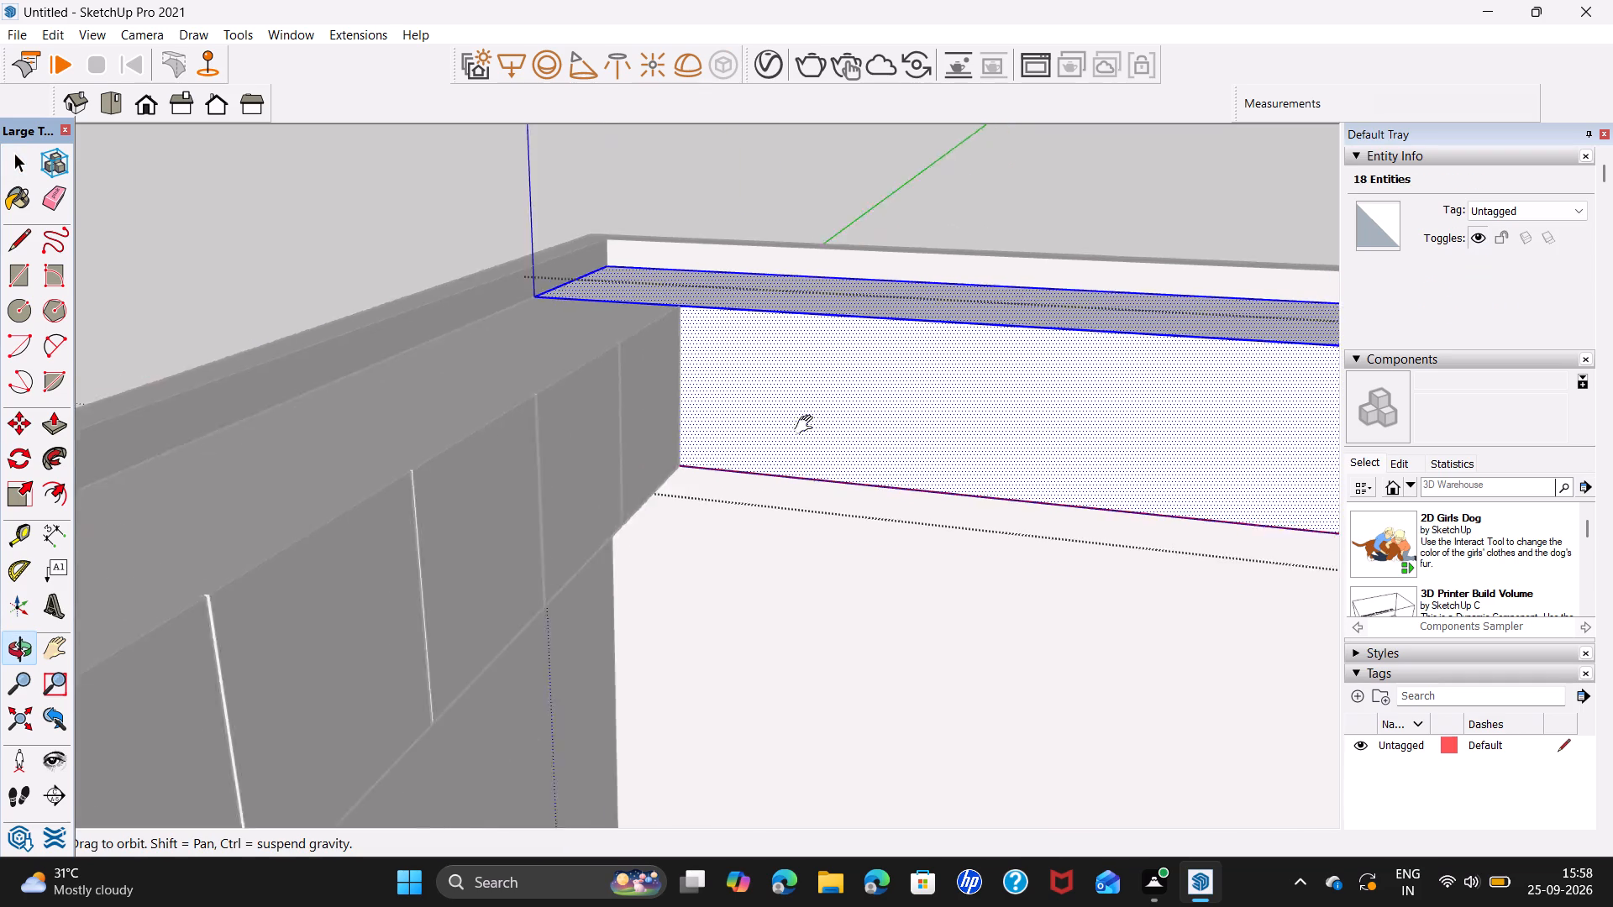
pyautogui.keyDown('shift'); pyautogui.moveTo(807, 425); pyautogui.dragTo(79, 420, button='middle'); pyautogui.keyUp('shift')
pyautogui.moveTo(498, 538); pyautogui.dragTo(613, 493, button='middle')
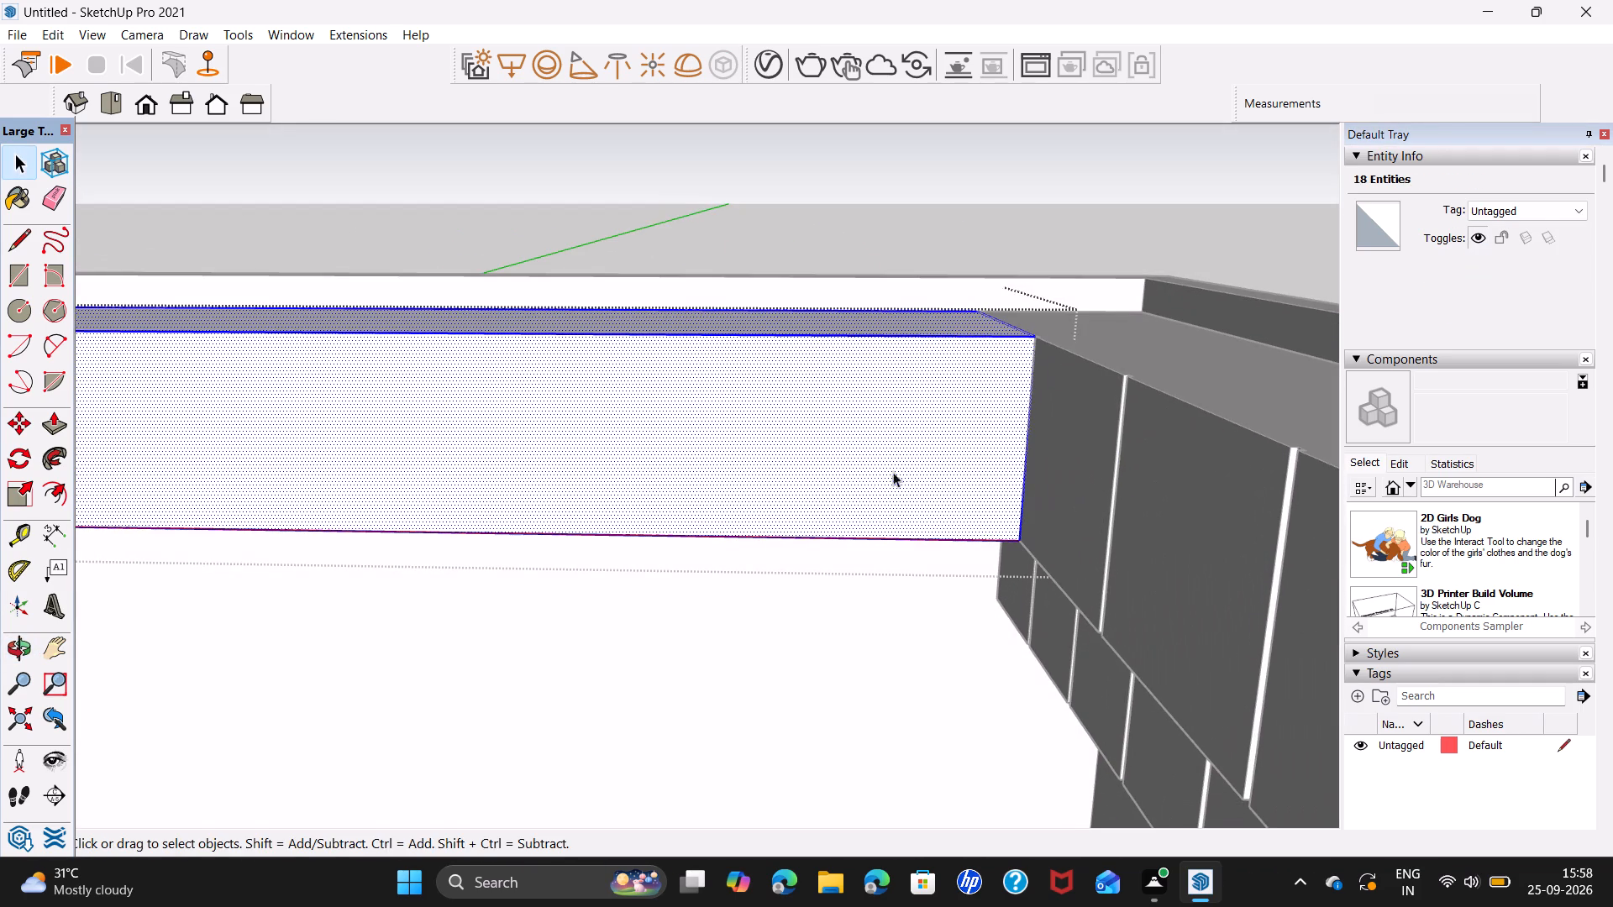
pyautogui.click(1022, 533)
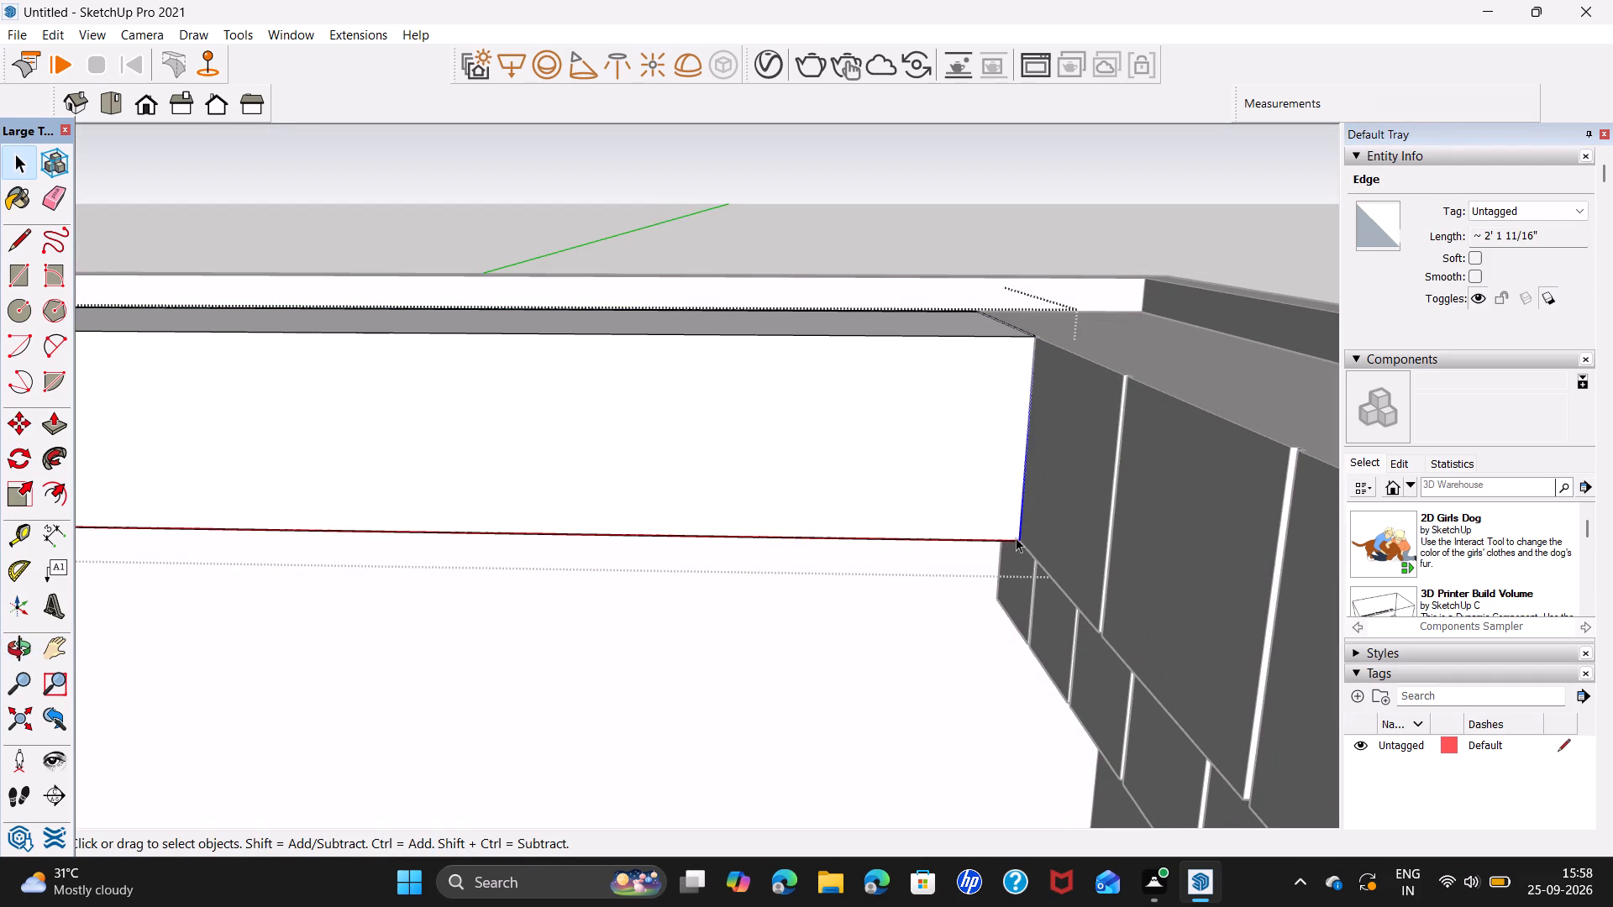
pyautogui.press('m')
pyautogui.click(1017, 538)
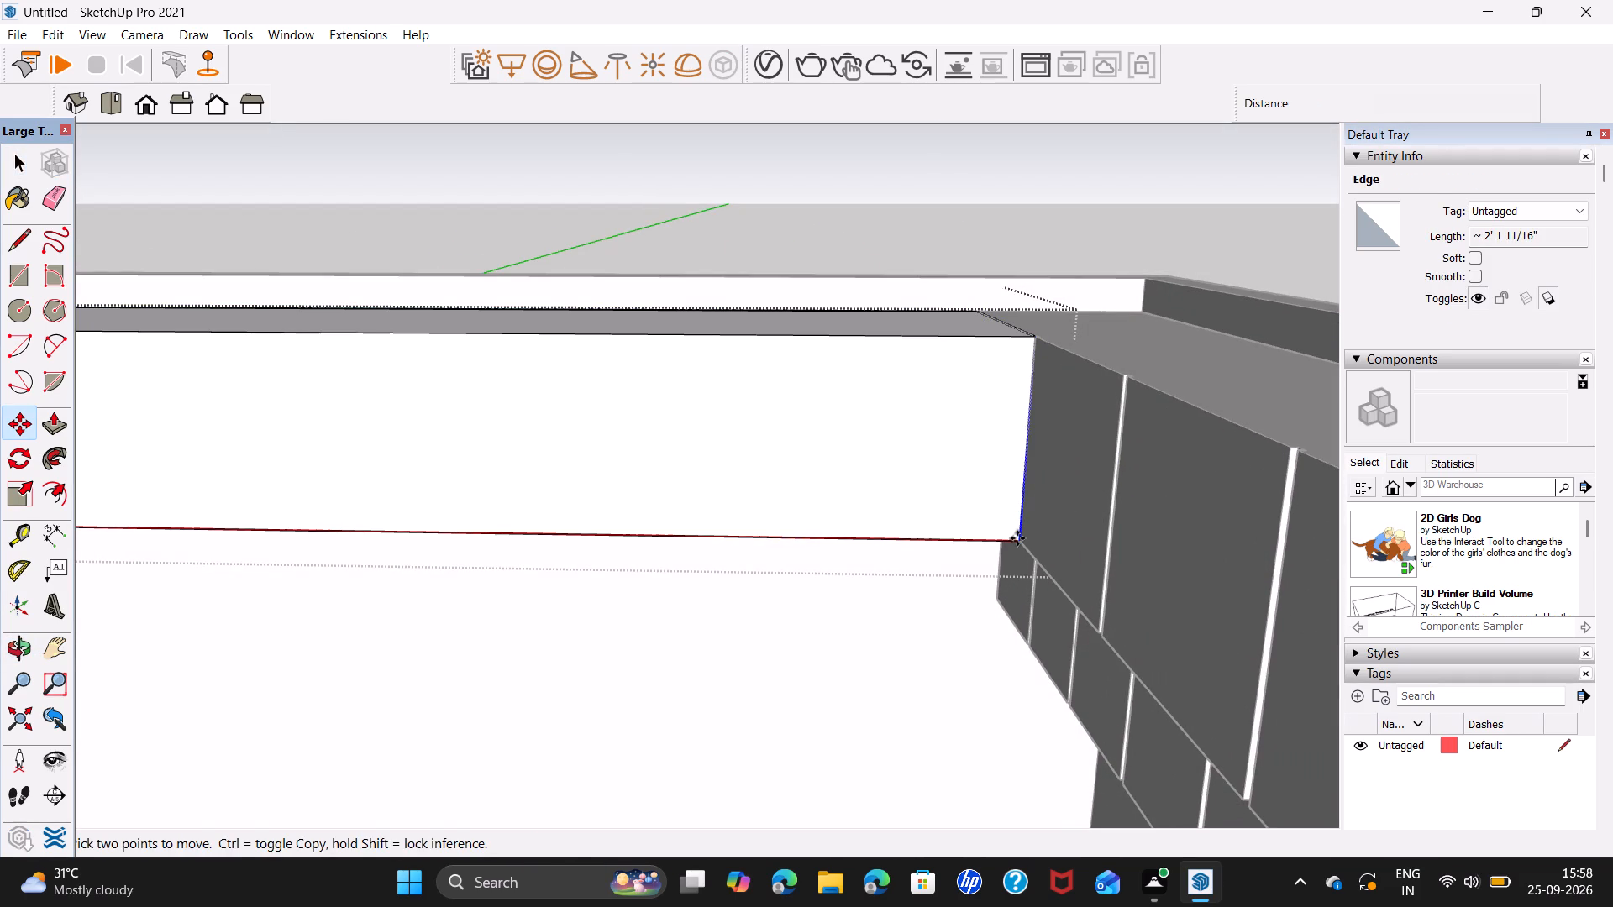
pyautogui.keyDown('shift'); pyautogui.moveTo(458, 505); pyautogui.dragTo(919, 495, button='middle'); pyautogui.keyUp('shift')
pyautogui.keyDown('shift'); pyautogui.scroll(-2, 919, 494); pyautogui.keyUp('shift')
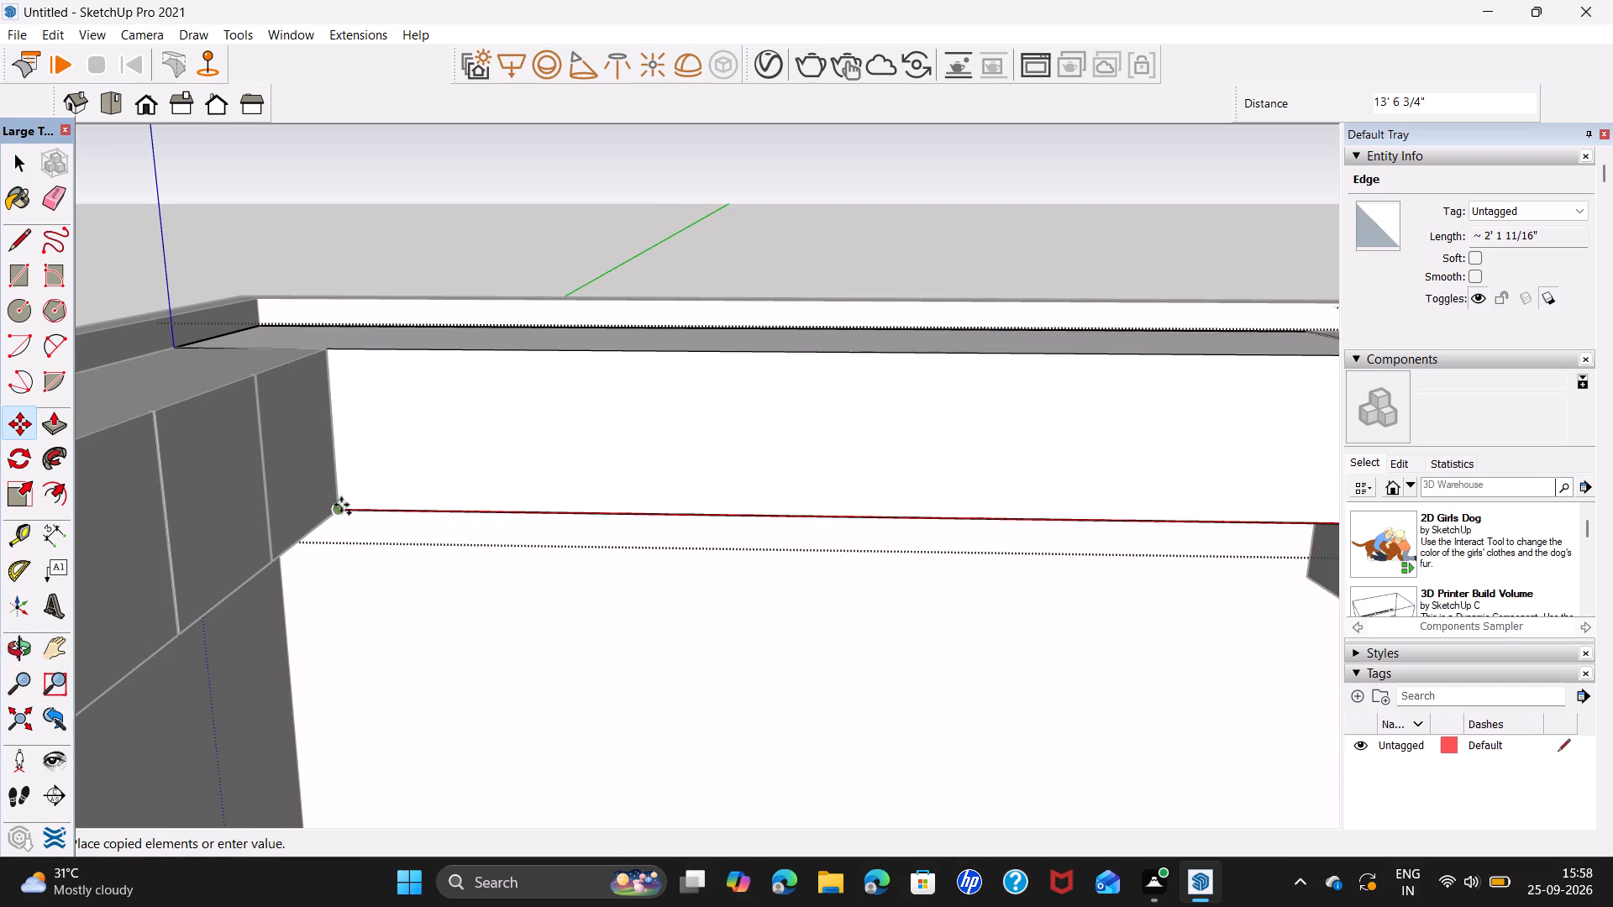
pyautogui.click(341, 507)
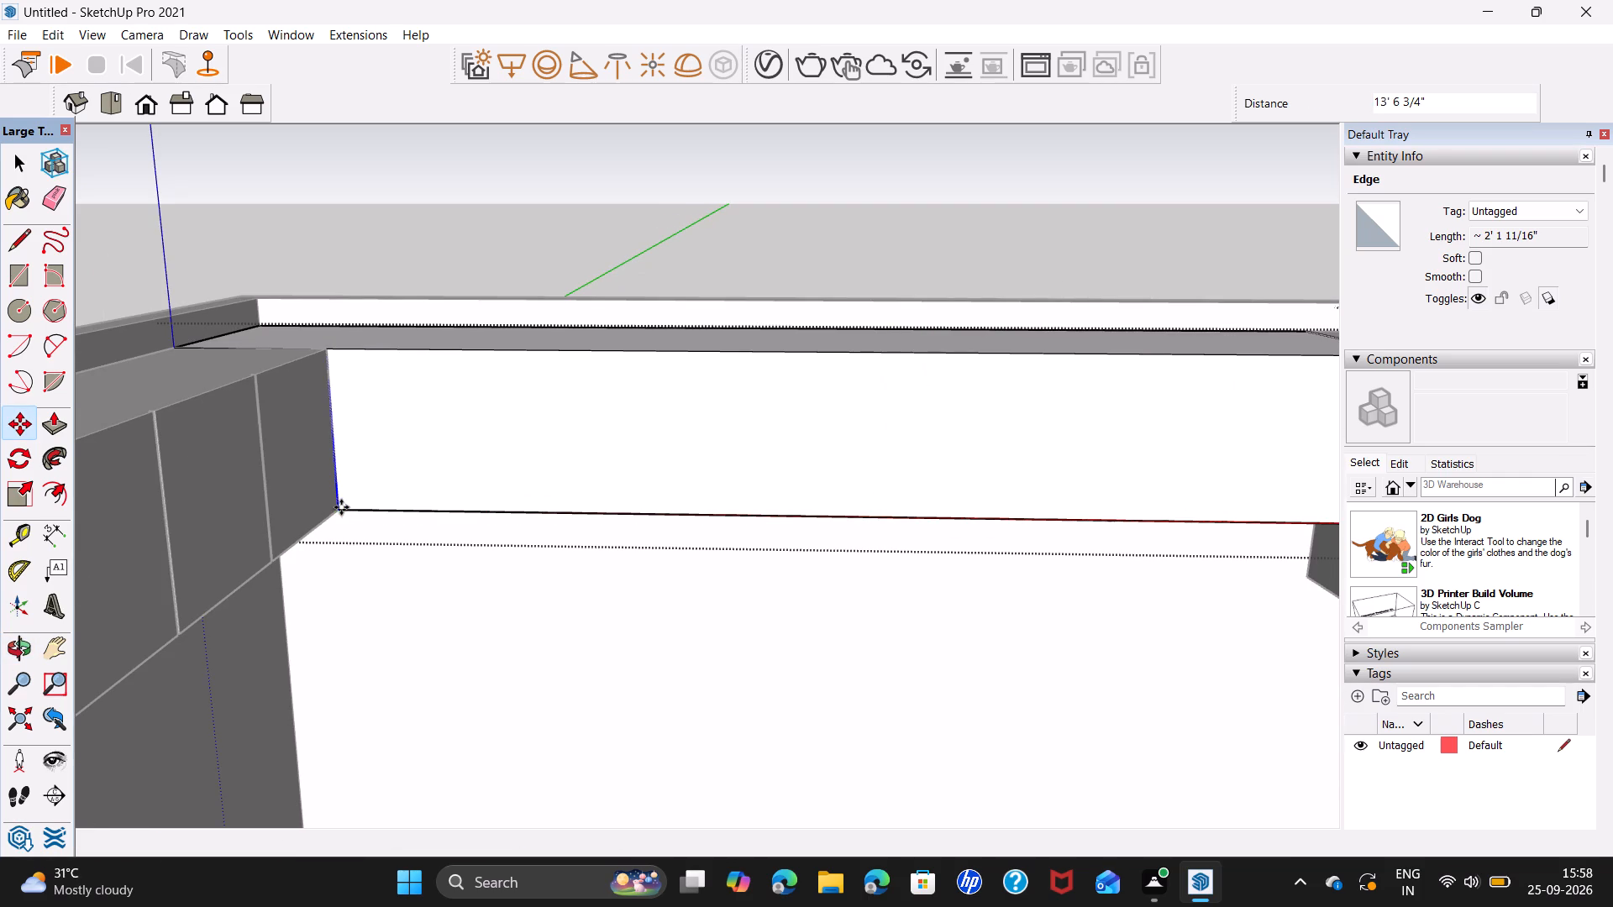
pyautogui.press('/')
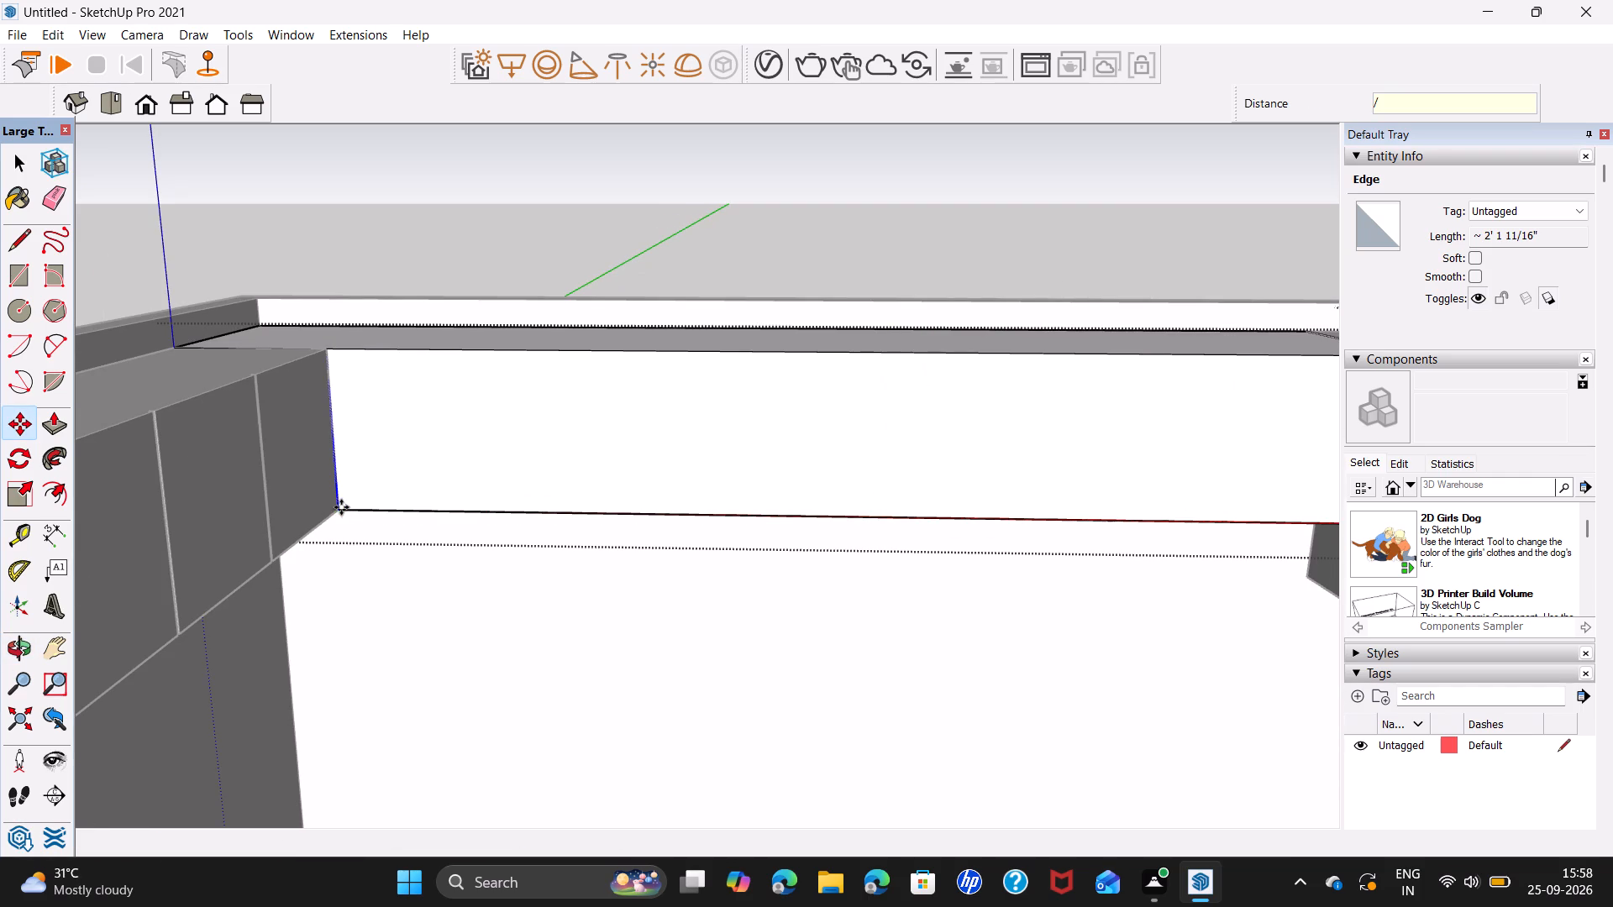
pyautogui.press('6')
pyautogui.press('Return')
pyautogui.press('space')
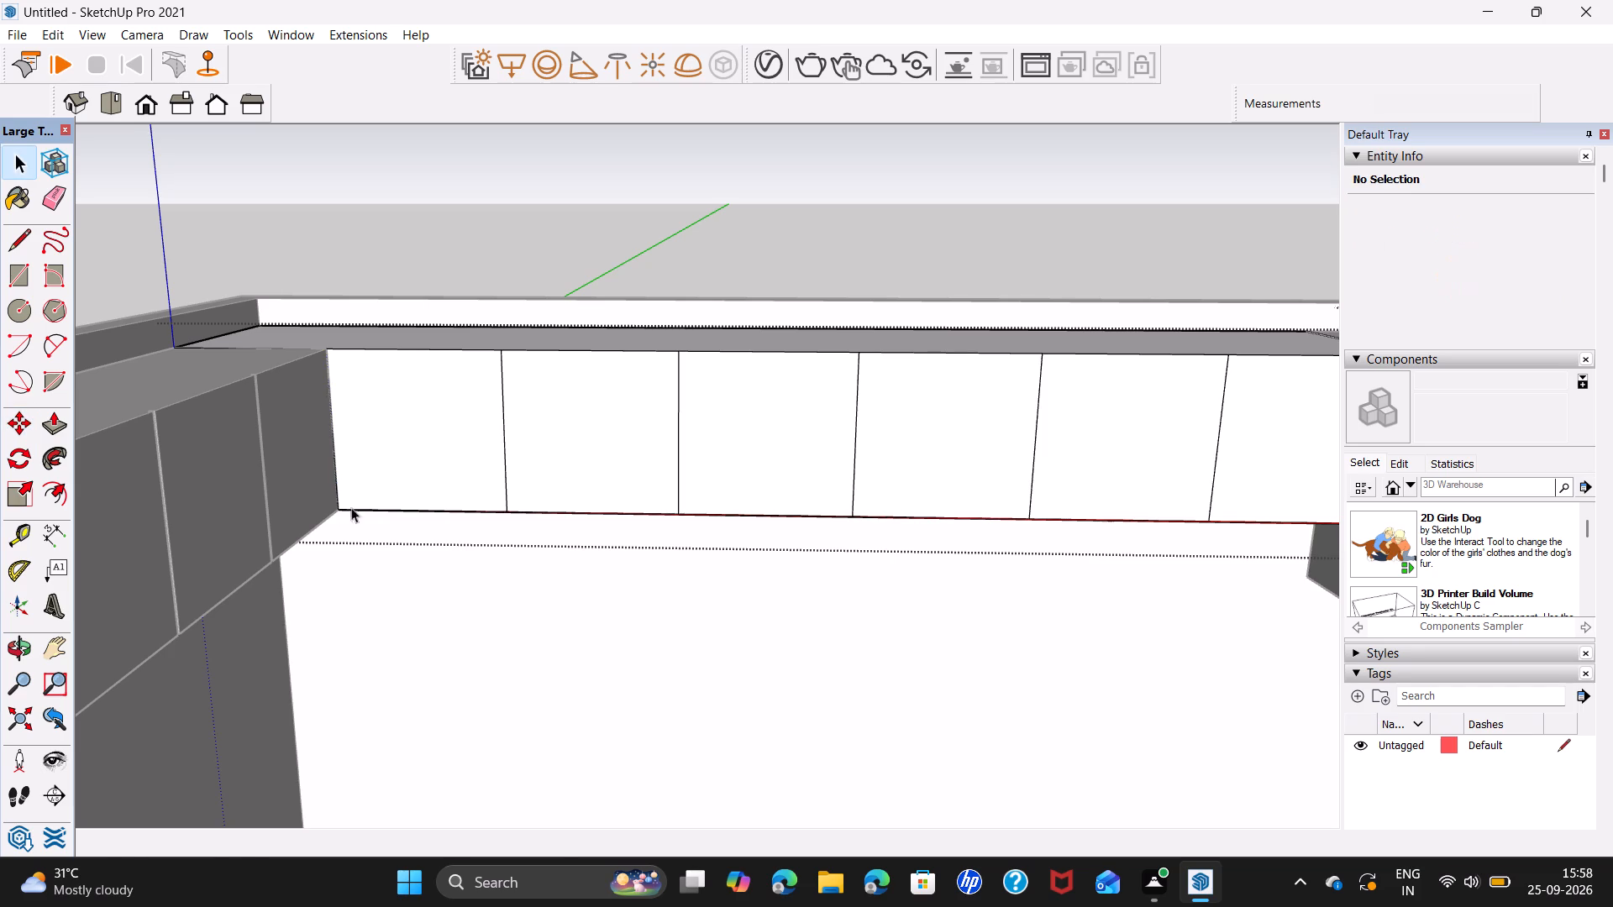
# Copy the division line nearest the left-hand corner of the front 0.2" along the bottom edge, away from the corner.
pyautogui.moveTo(609, 527); pyautogui.dragTo(670, 489, button='middle')
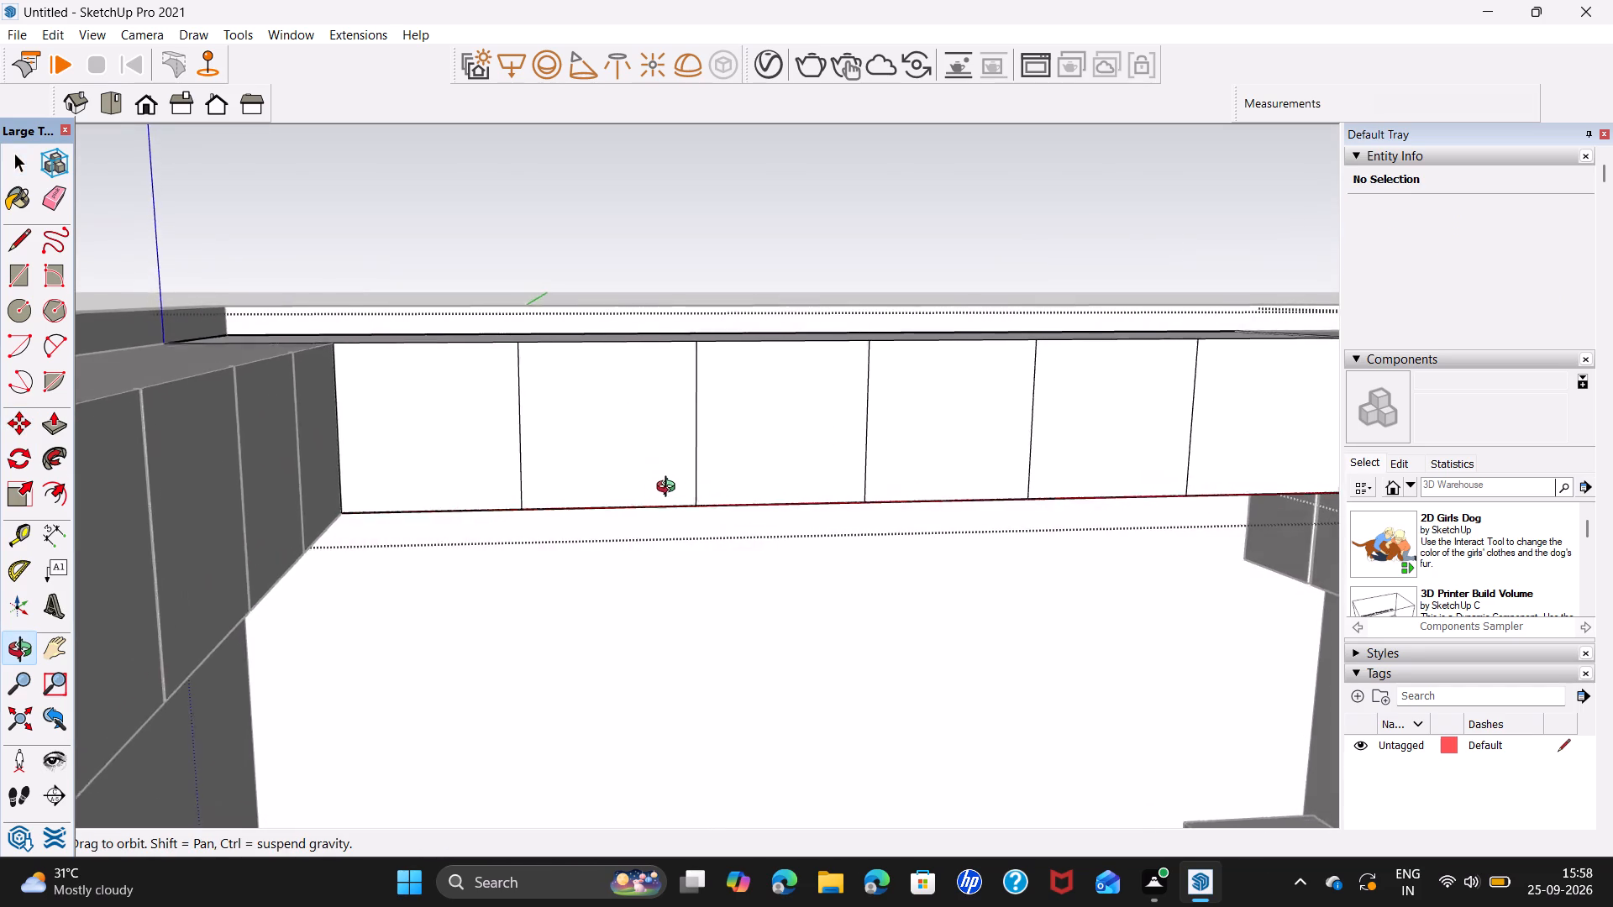
pyautogui.moveTo(670, 489); pyautogui.dragTo(682, 461, button='middle')
pyautogui.scroll(5, 502, 493)
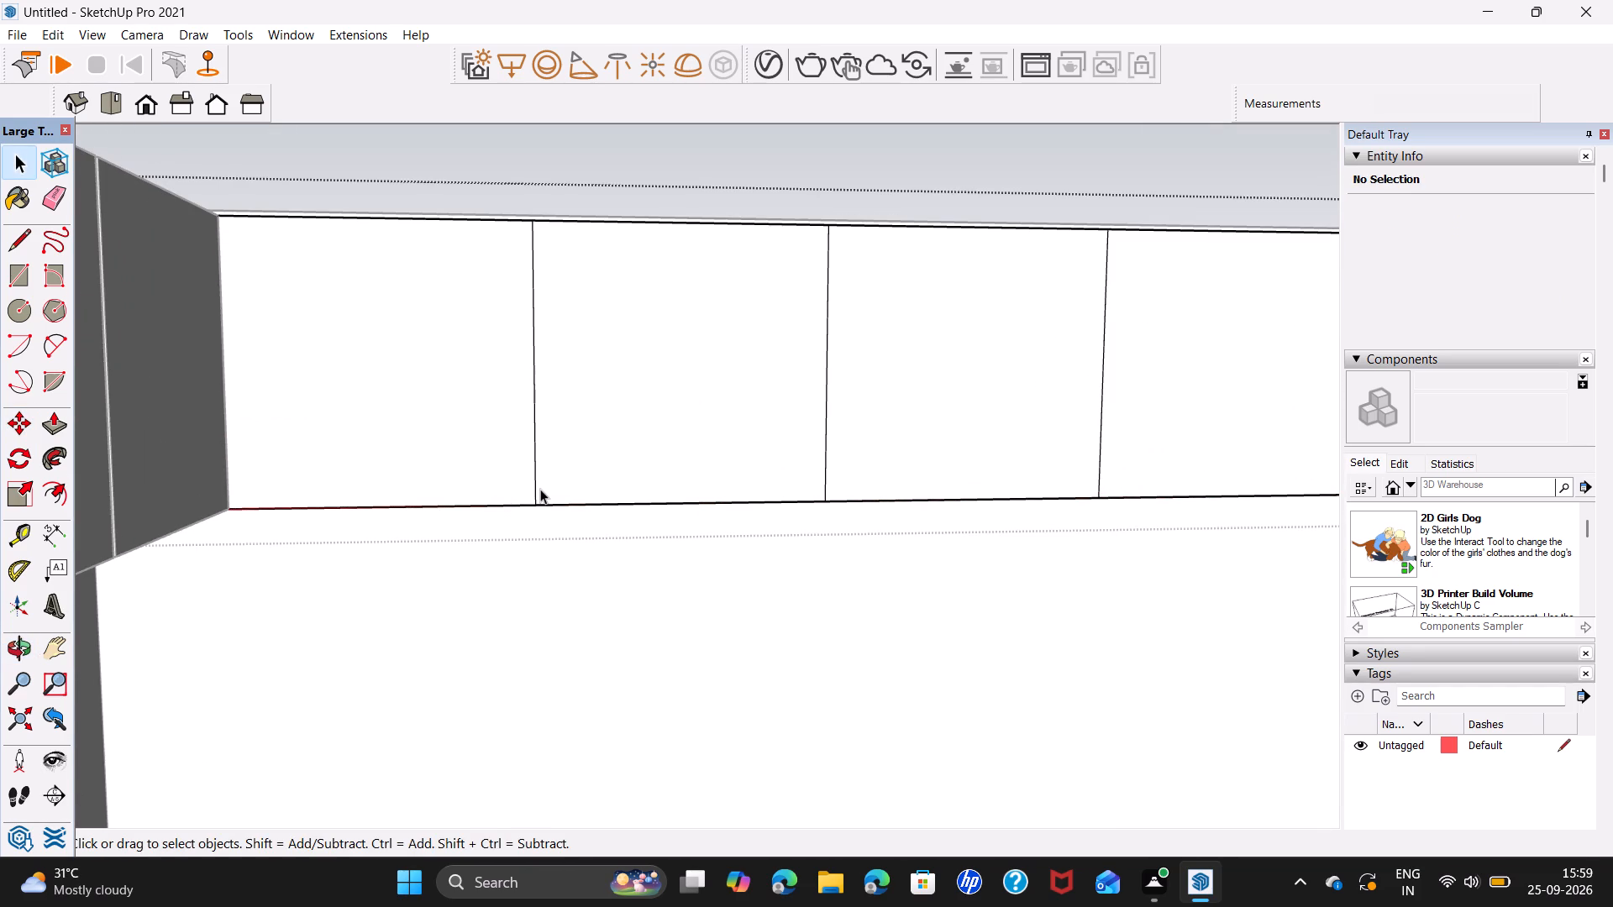
pyautogui.click(535, 490)
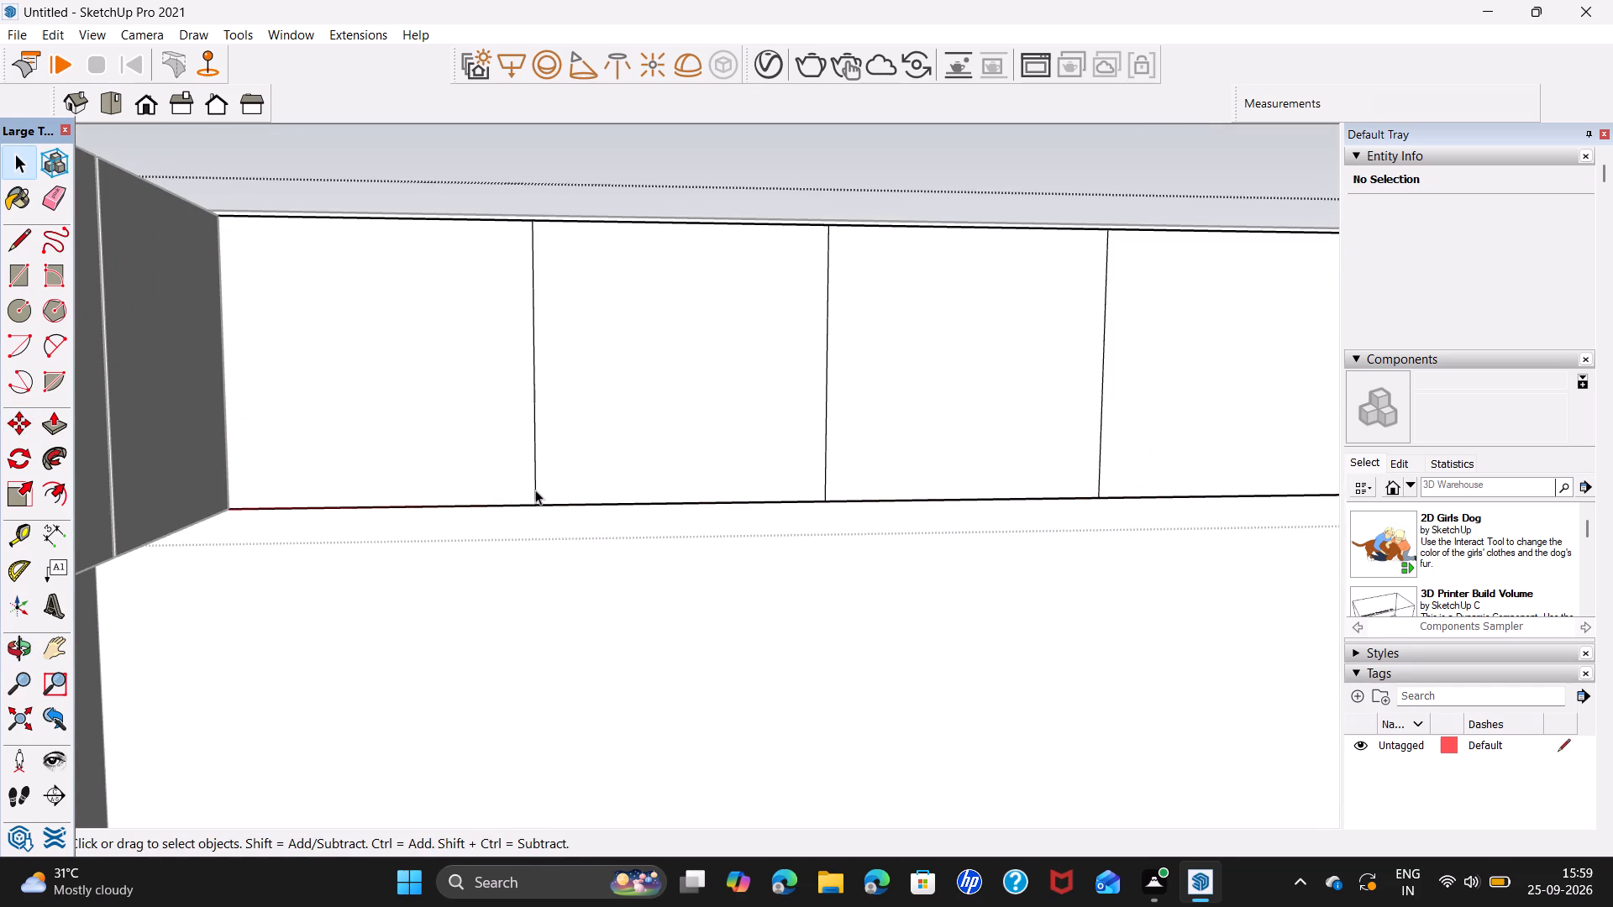
pyautogui.press('m')
pyautogui.click(536, 503)
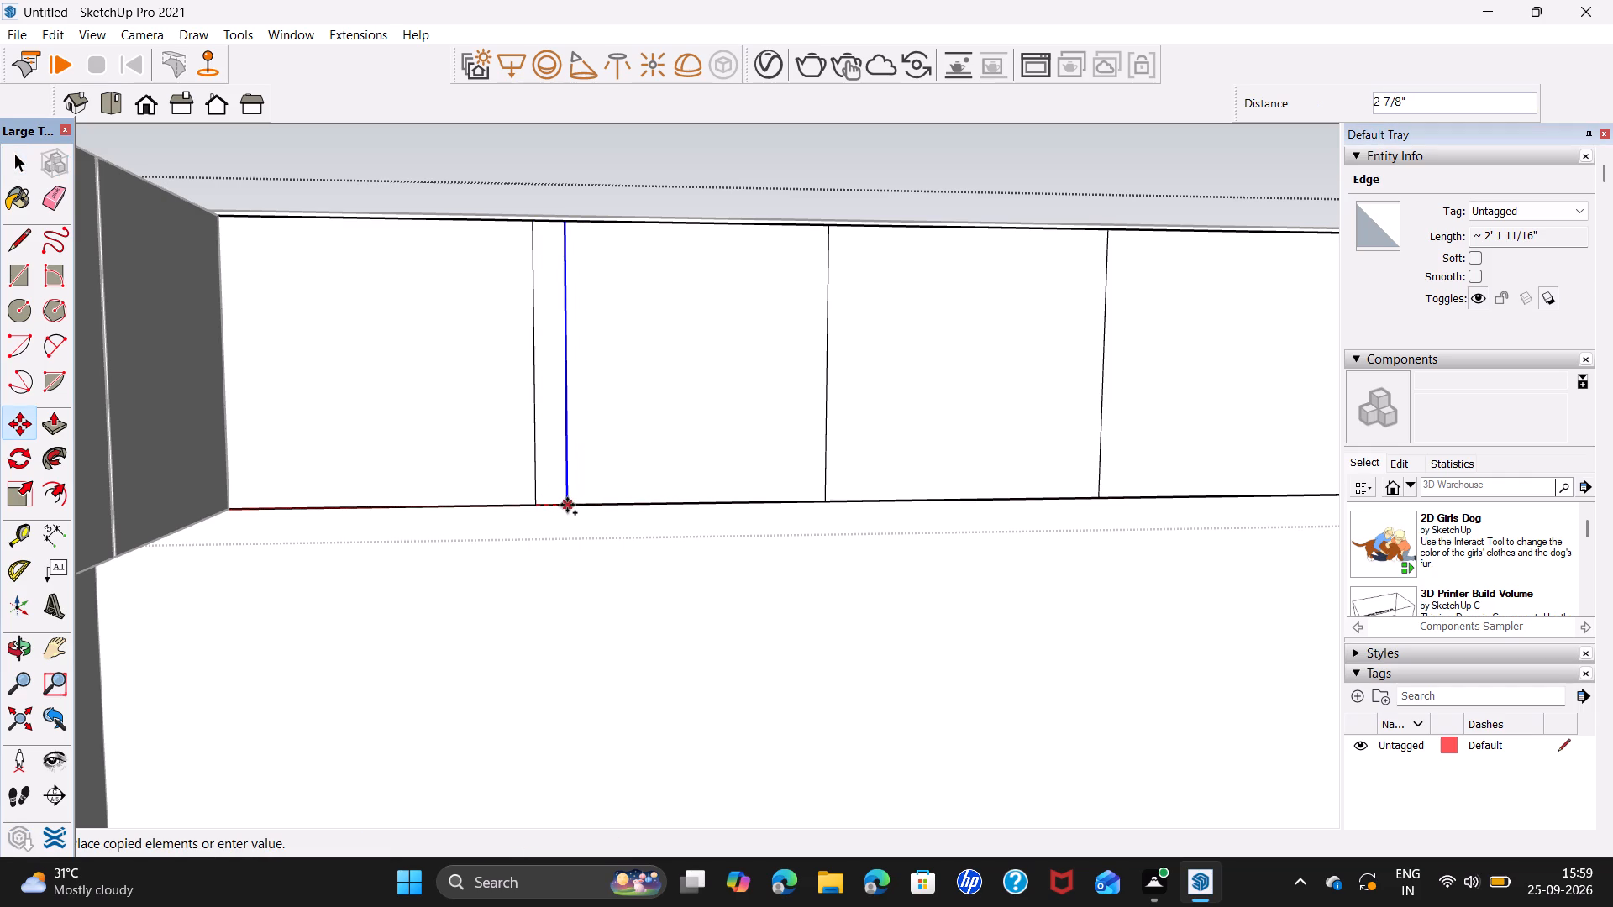
pyautogui.write('0.')
pyautogui.press('2')
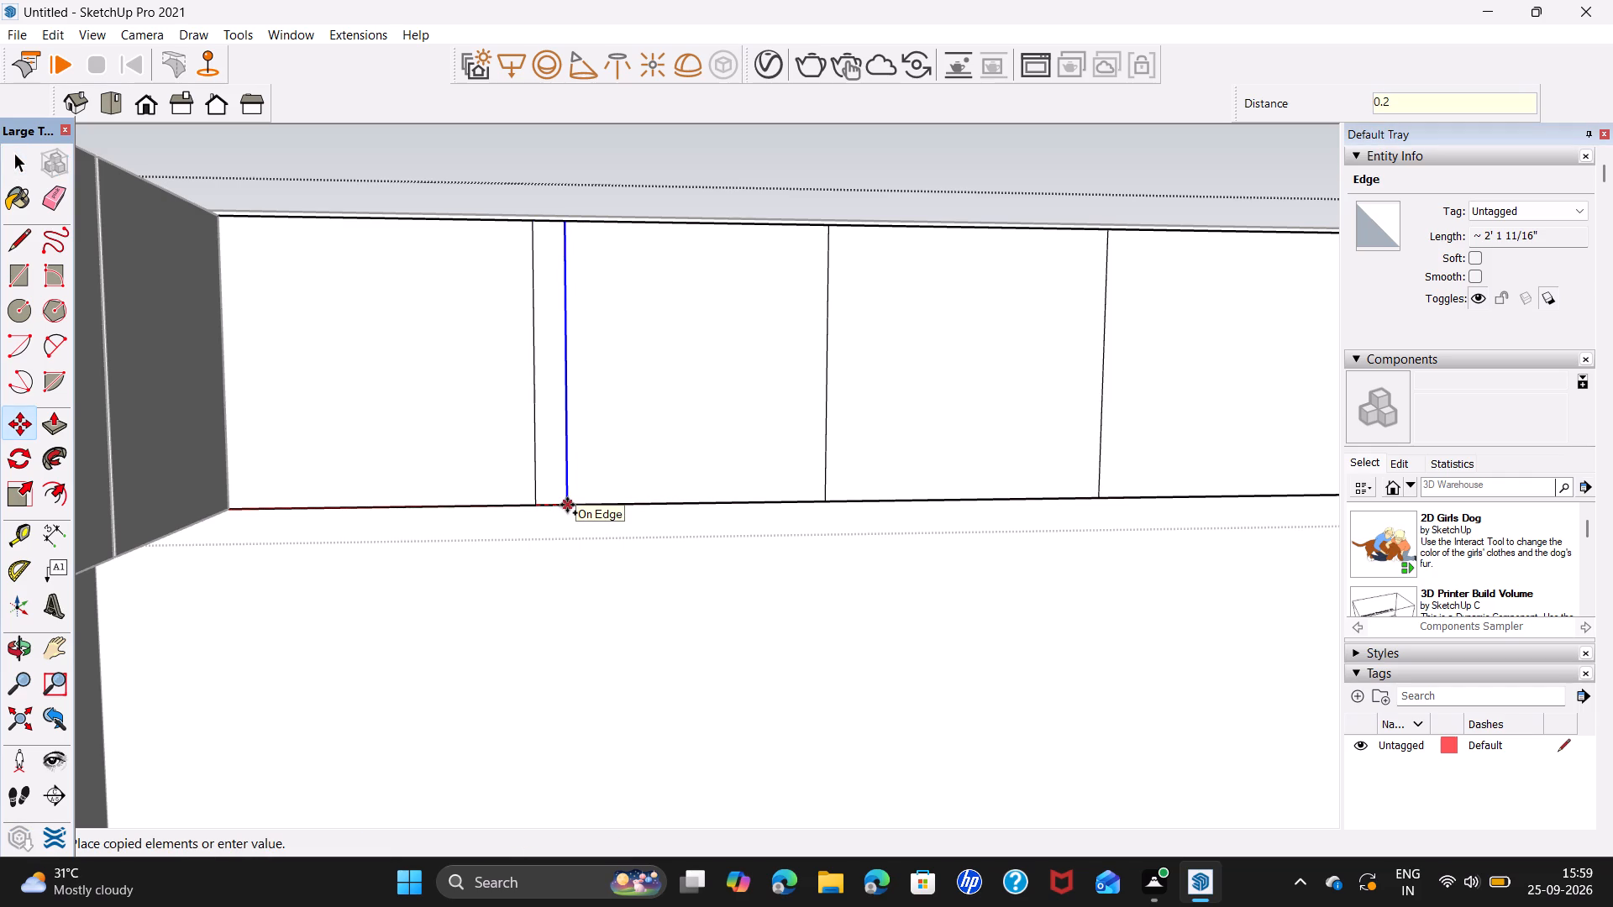
pyautogui.press('Return')
# Copy the offset line 0.4" back across the division line and delete the original line between them to form a groove strip.
pyautogui.scroll(6, 549, 499)
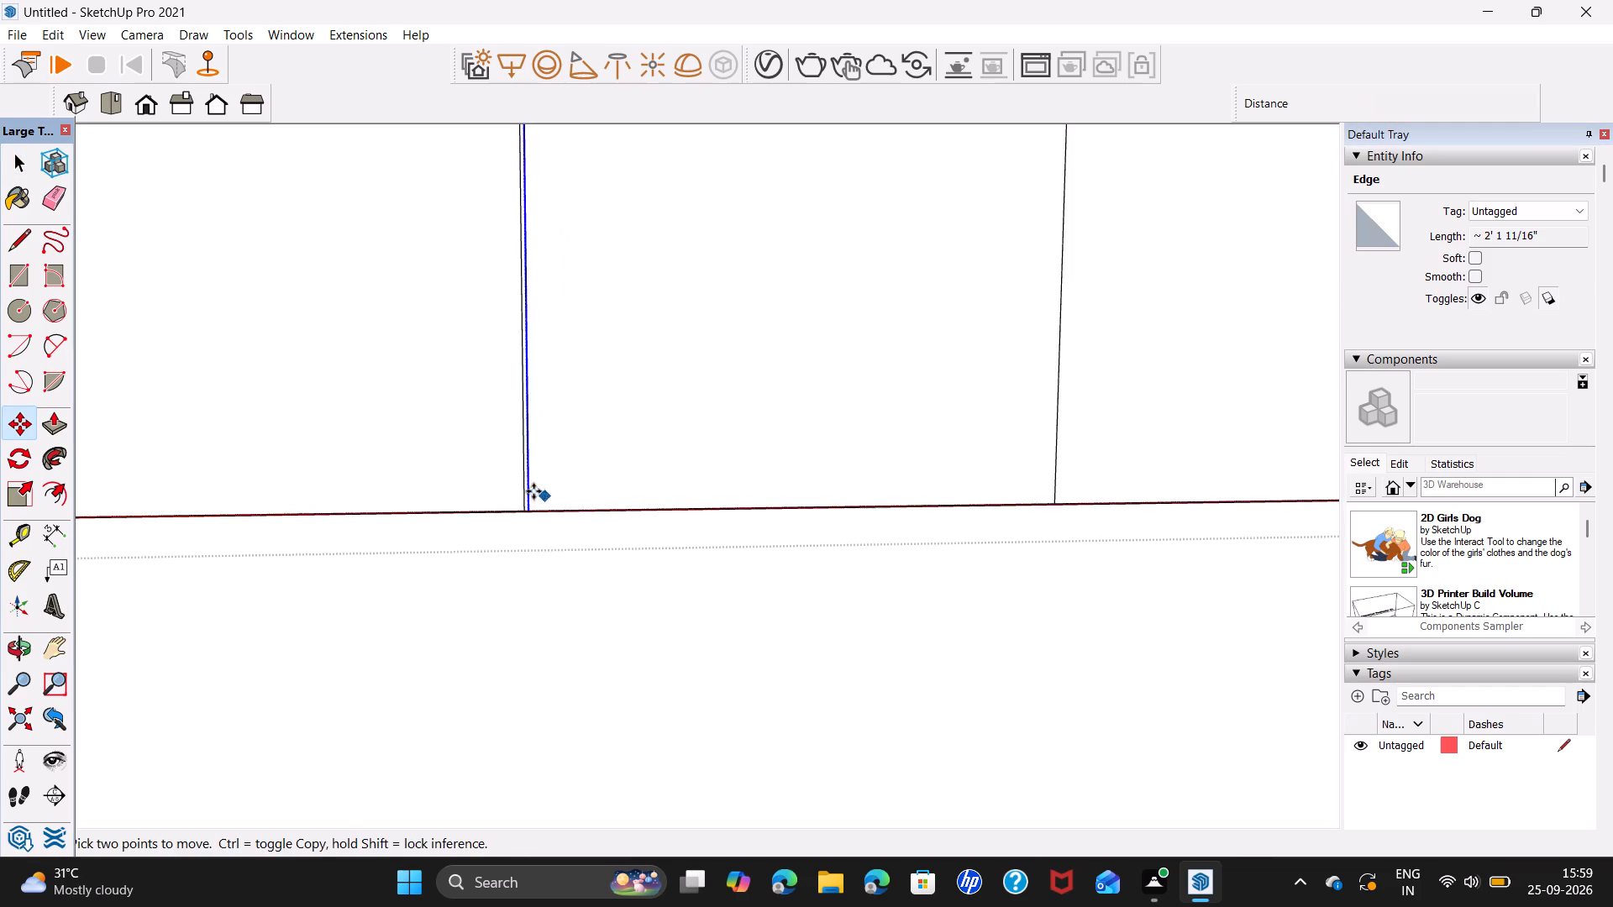
pyautogui.scroll(7, 533, 491)
pyautogui.click(526, 531)
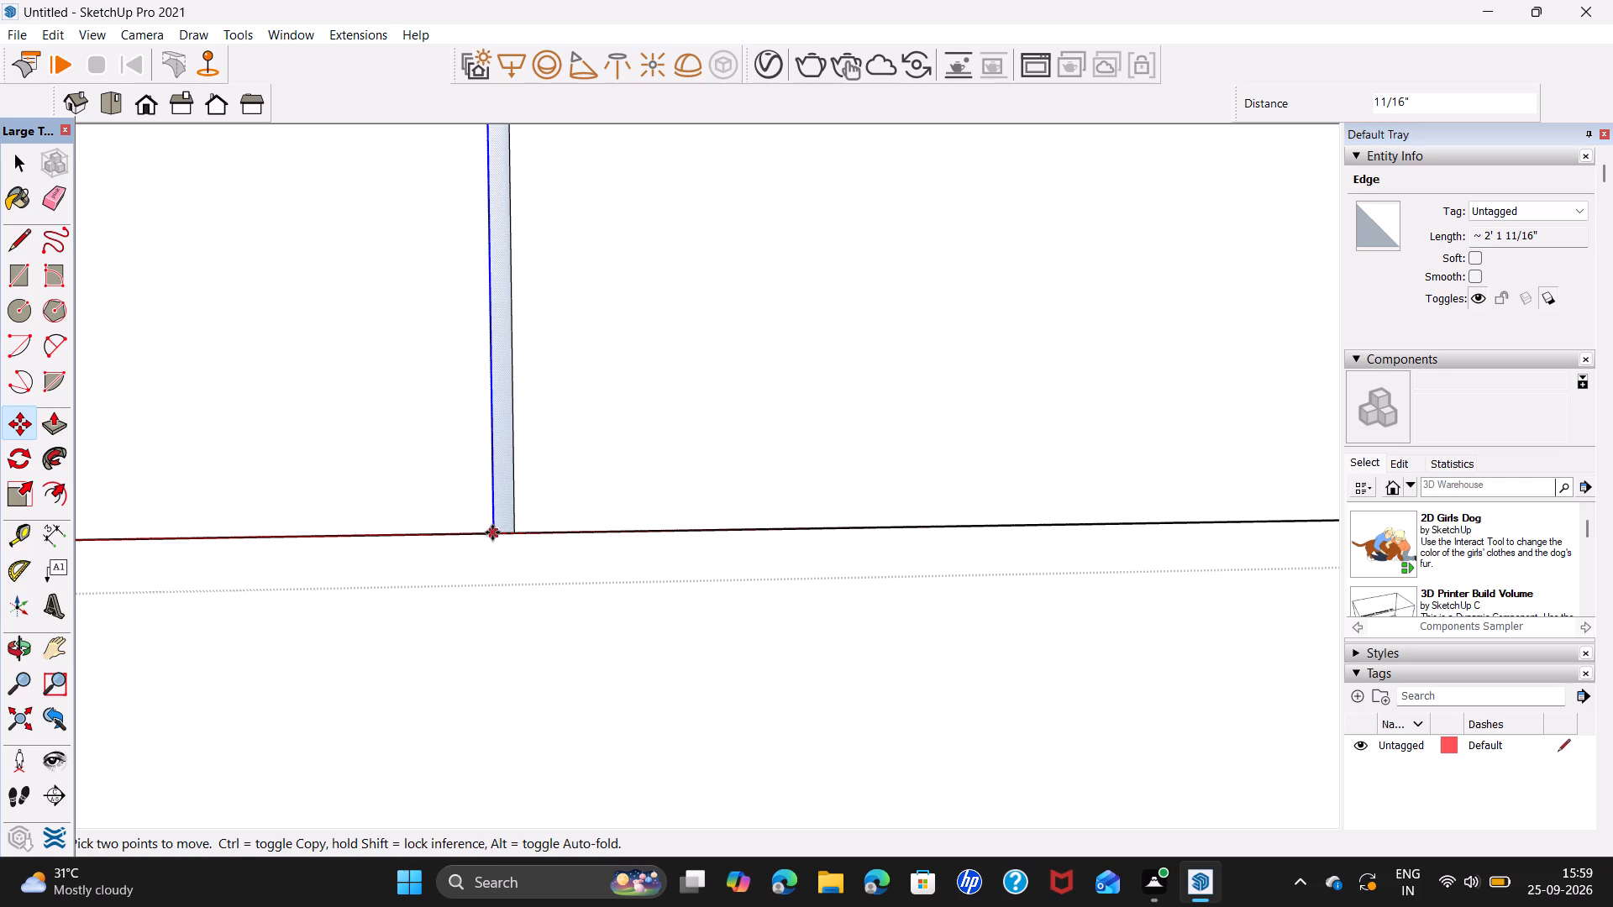
pyautogui.press('0')
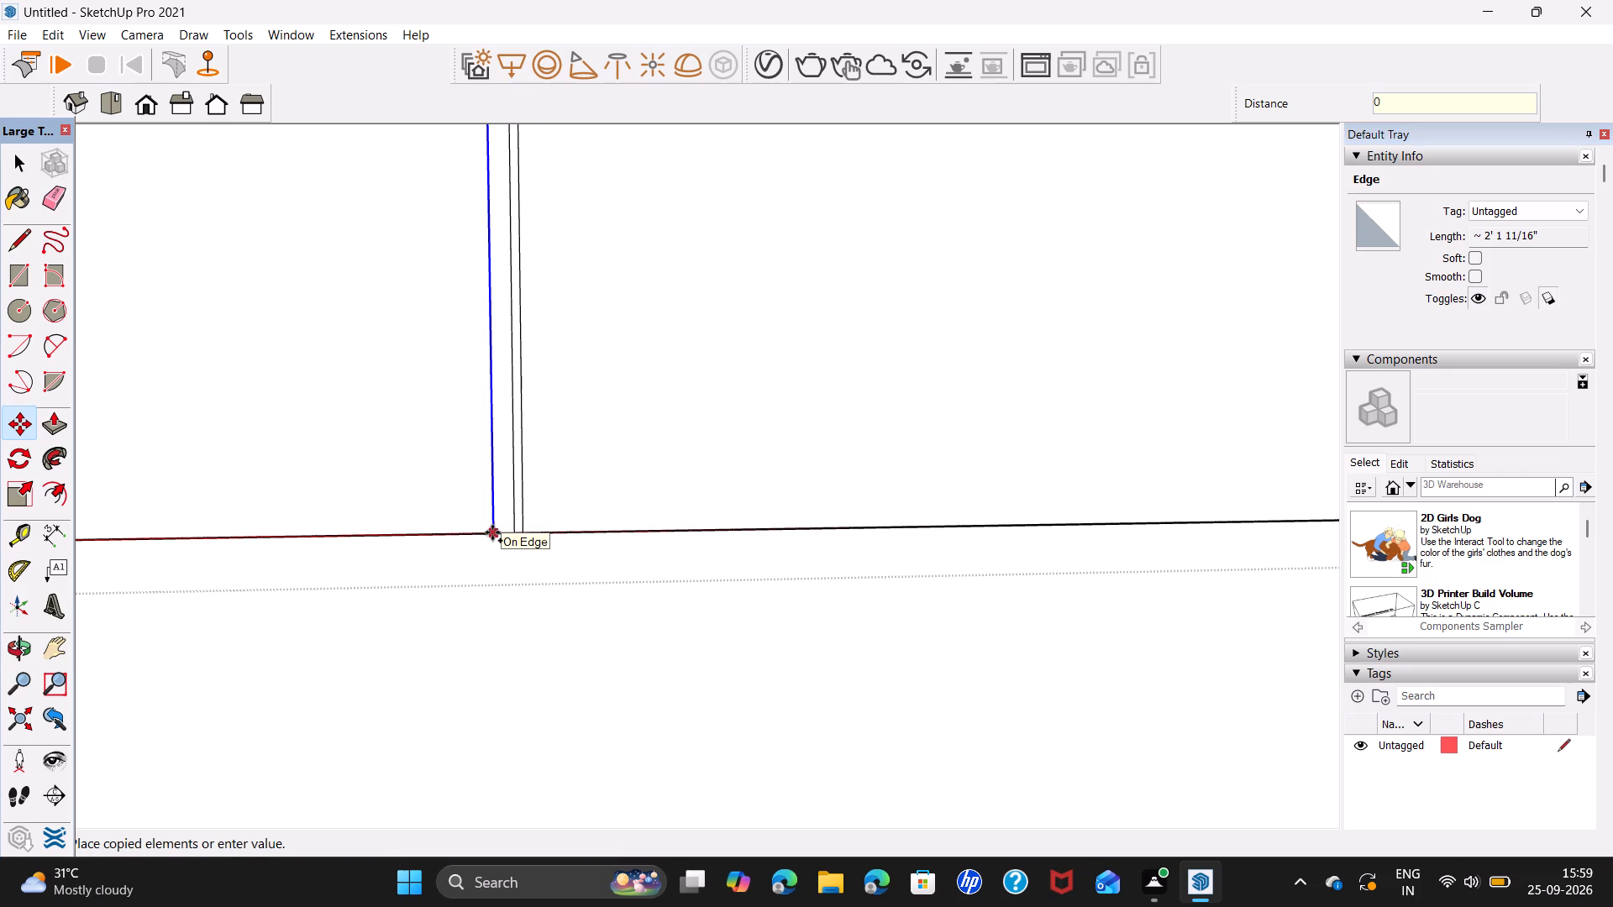
pyautogui.press('.')
pyautogui.press('4')
pyautogui.press('Return')
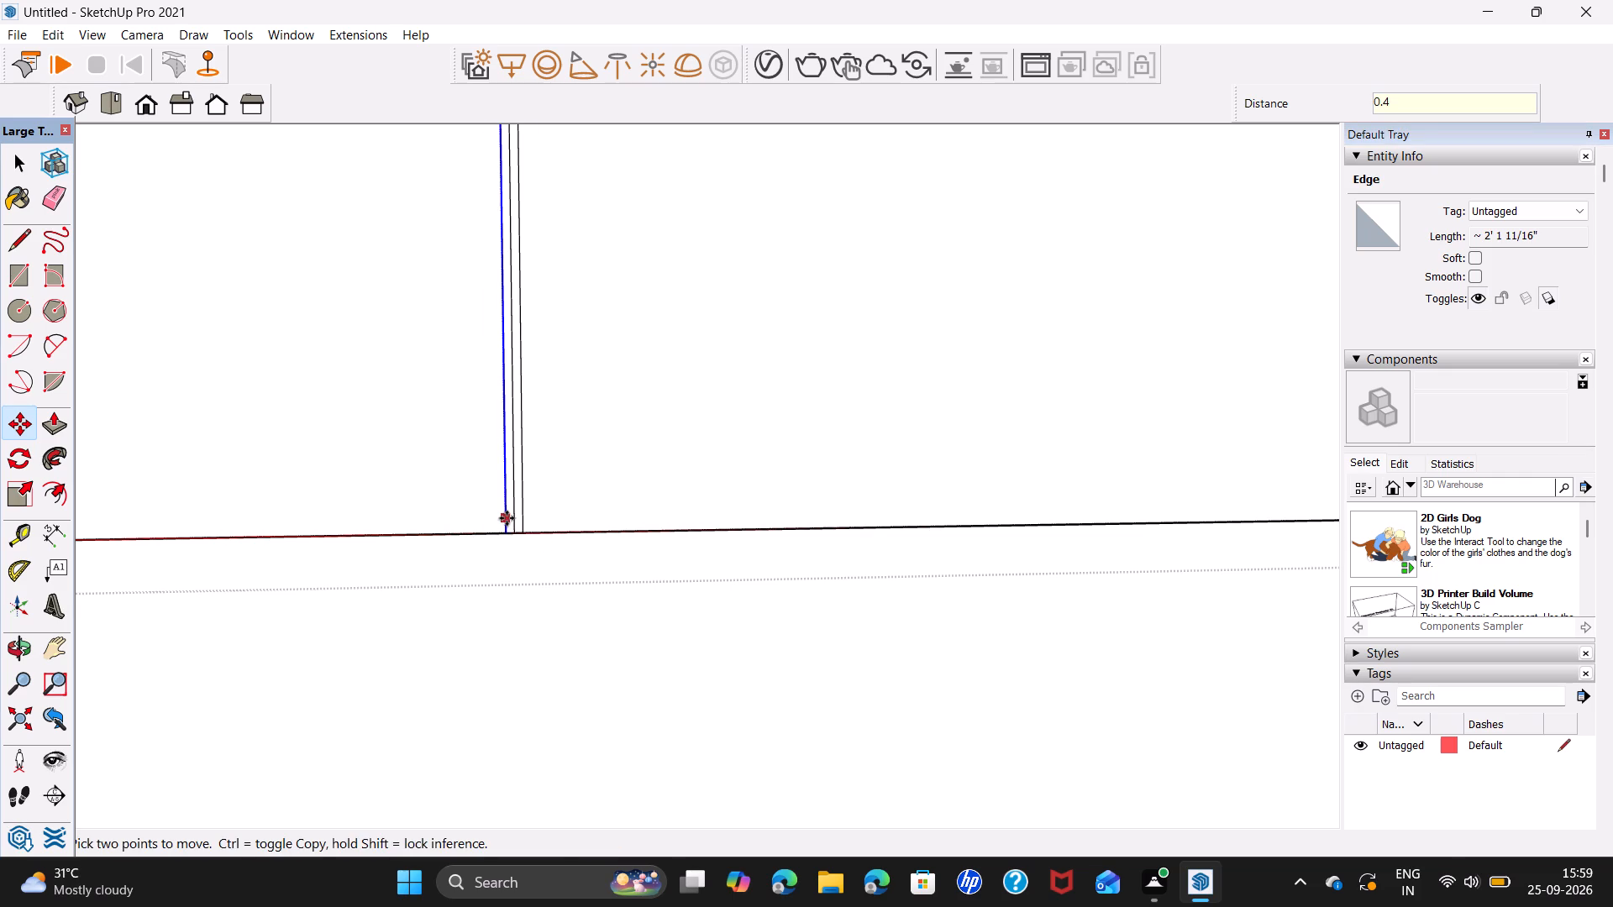
pyautogui.press('space')
pyautogui.click(512, 518)
pyautogui.press('Delete')
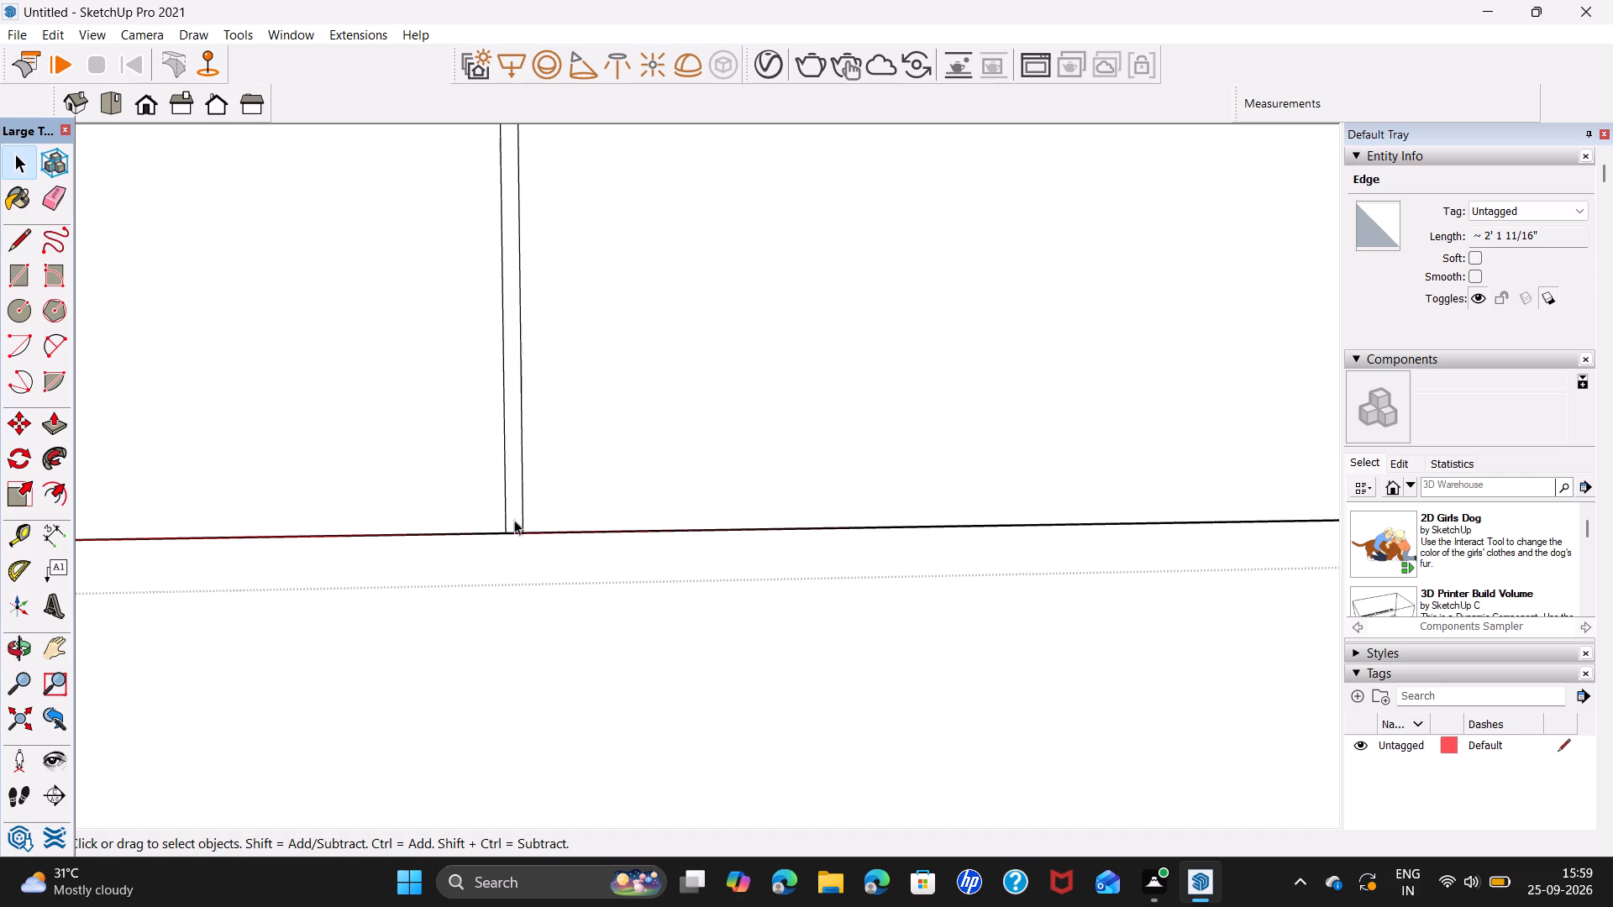
# Copy the groove strip from its bottom midpoint to the division line nearest the opposite corner and divide the copies by 4.
pyautogui.click(518, 521)
pyautogui.press('m')
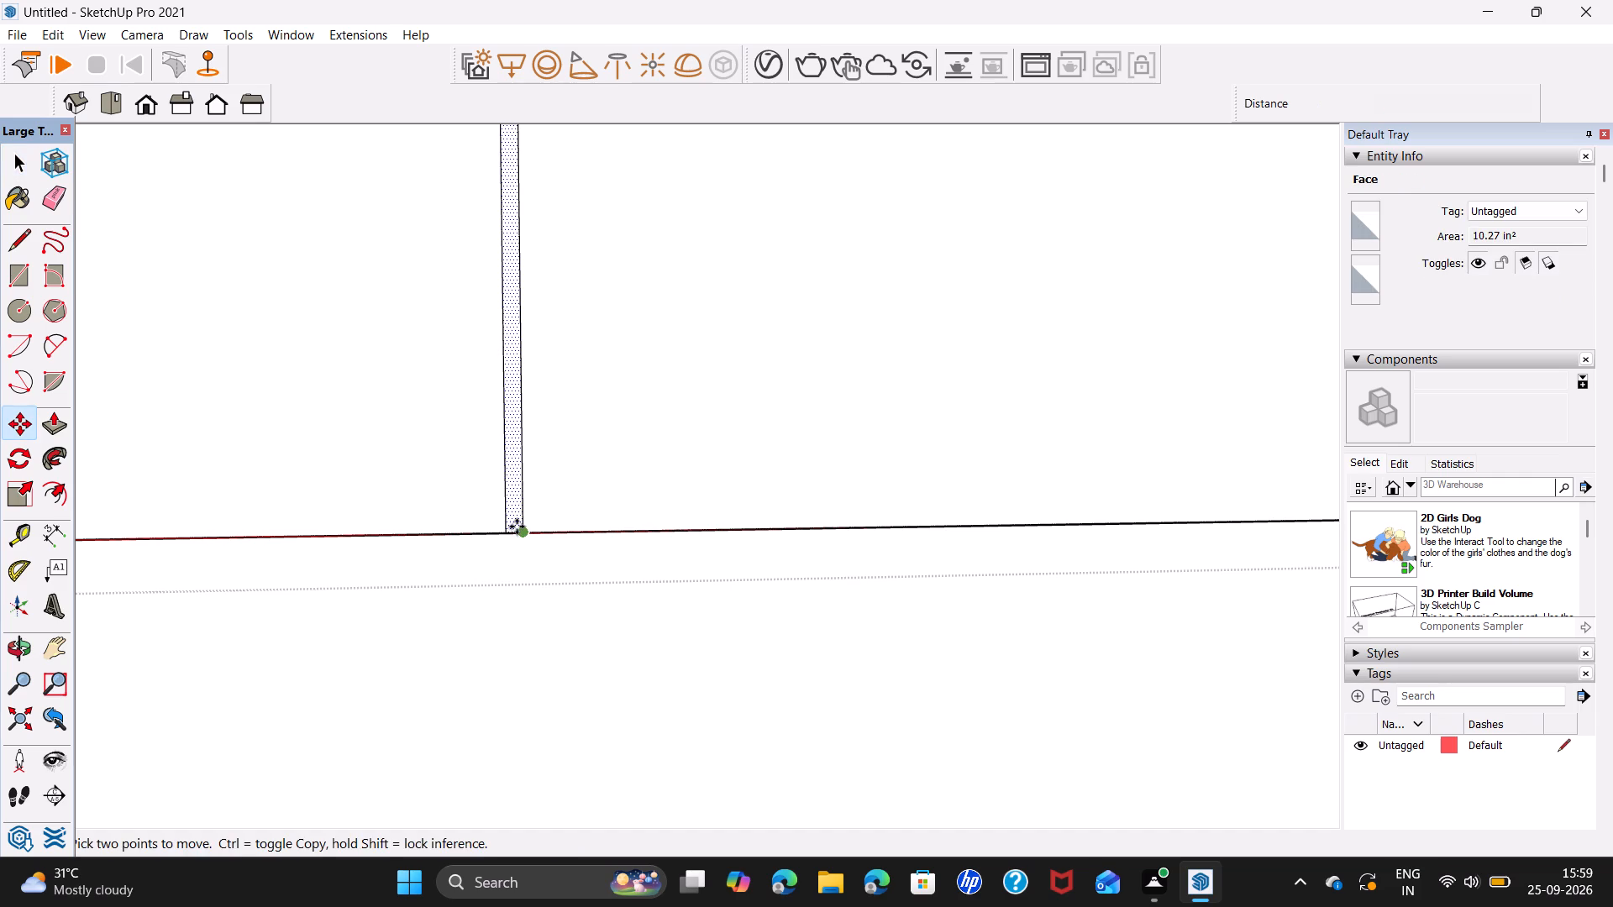
pyautogui.scroll(7, 516, 527)
pyautogui.click(514, 540)
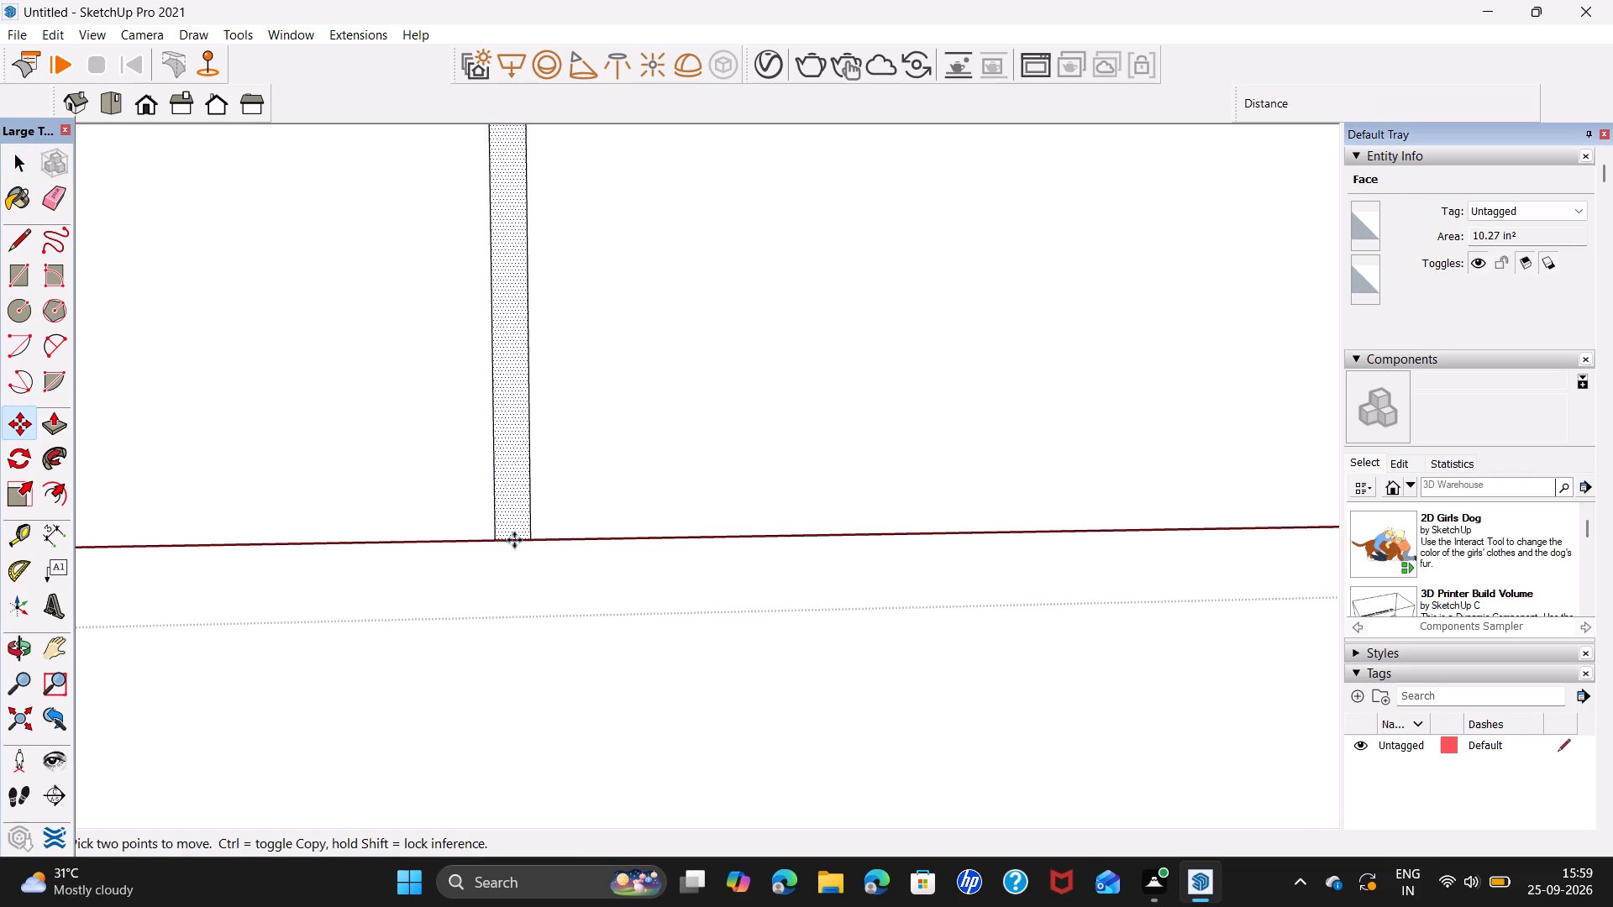
pyautogui.scroll(-19, 731, 509)
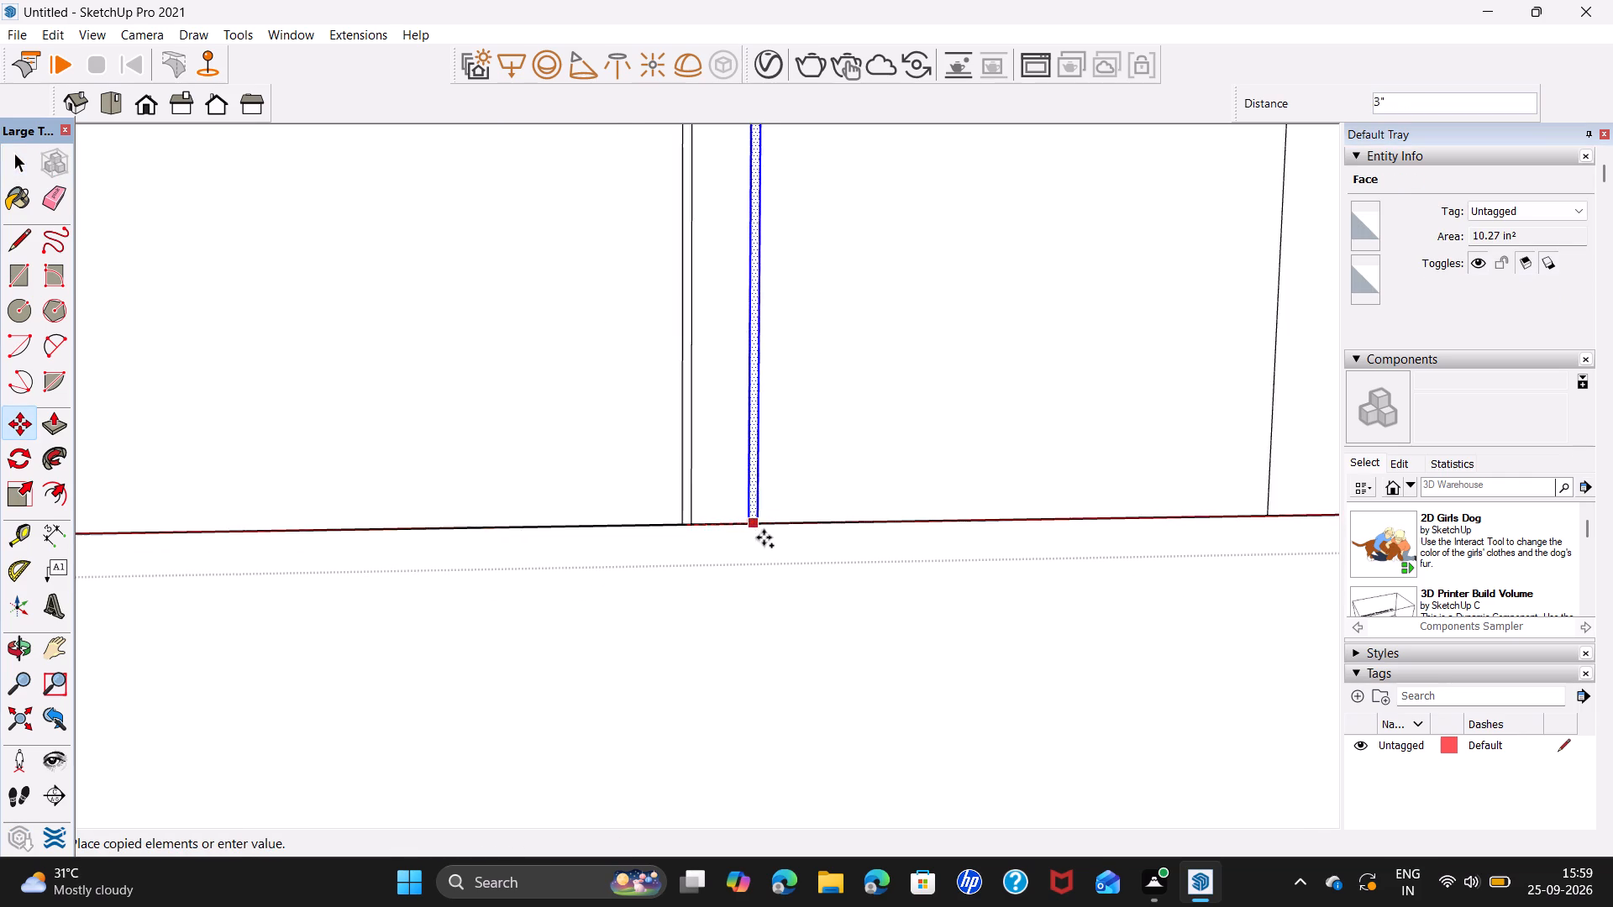
pyautogui.scroll(-3, 764, 537)
pyautogui.keyDown('shift'); pyautogui.moveTo(986, 511); pyautogui.dragTo(0, 557, button='middle'); pyautogui.keyUp('shift')
pyautogui.scroll(-4, 778, 532)
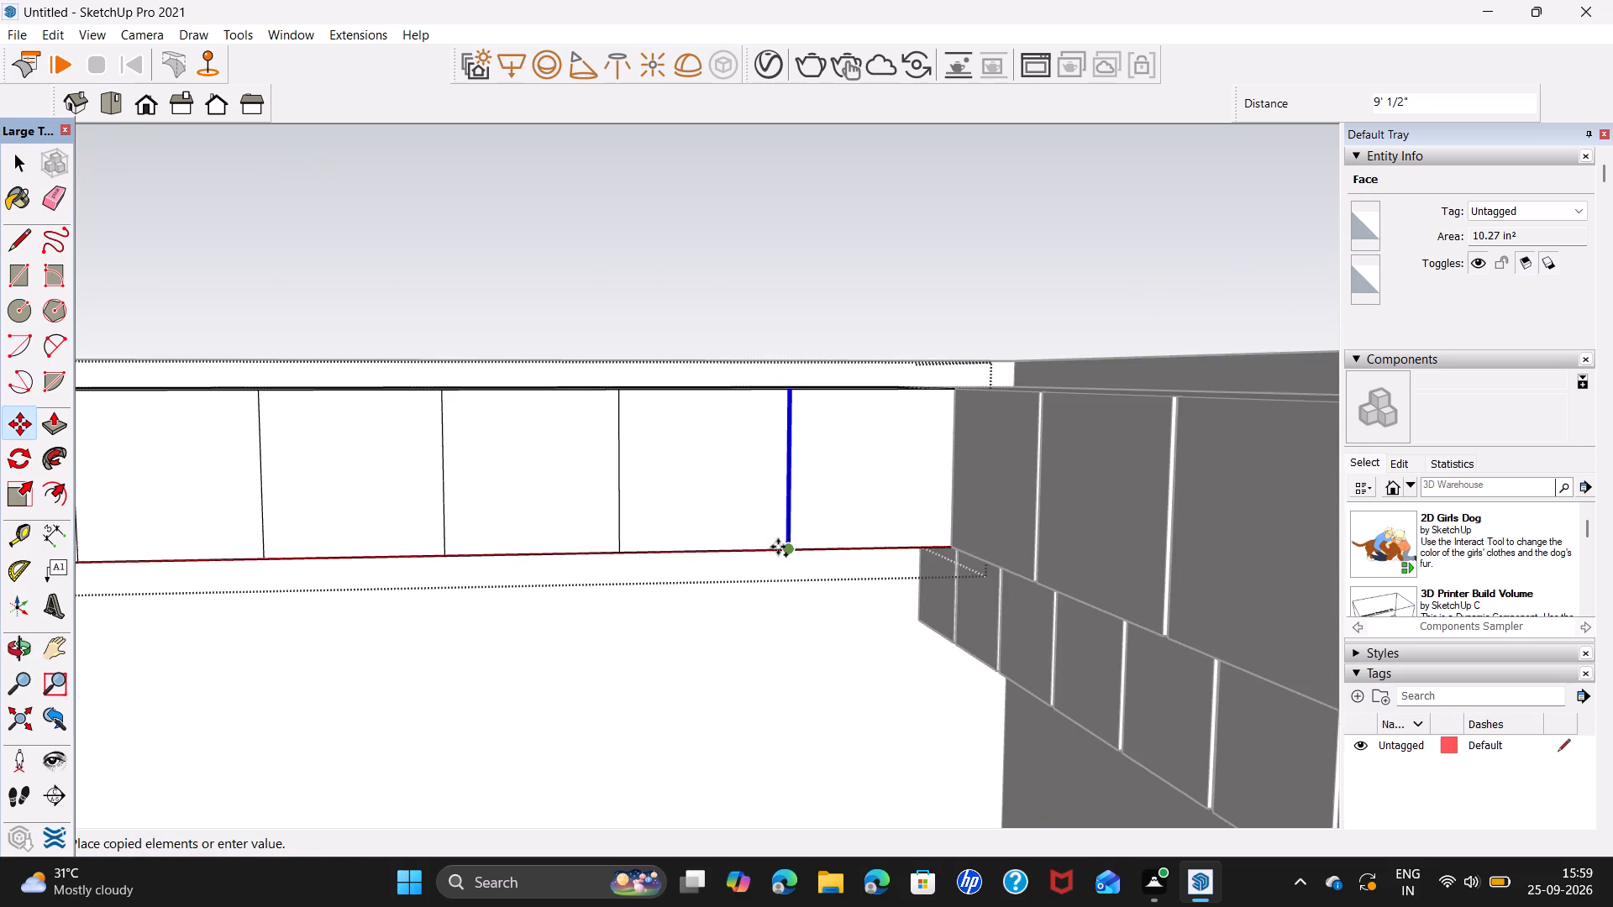
pyautogui.scroll(-3, 778, 547)
pyautogui.scroll(14, 778, 547)
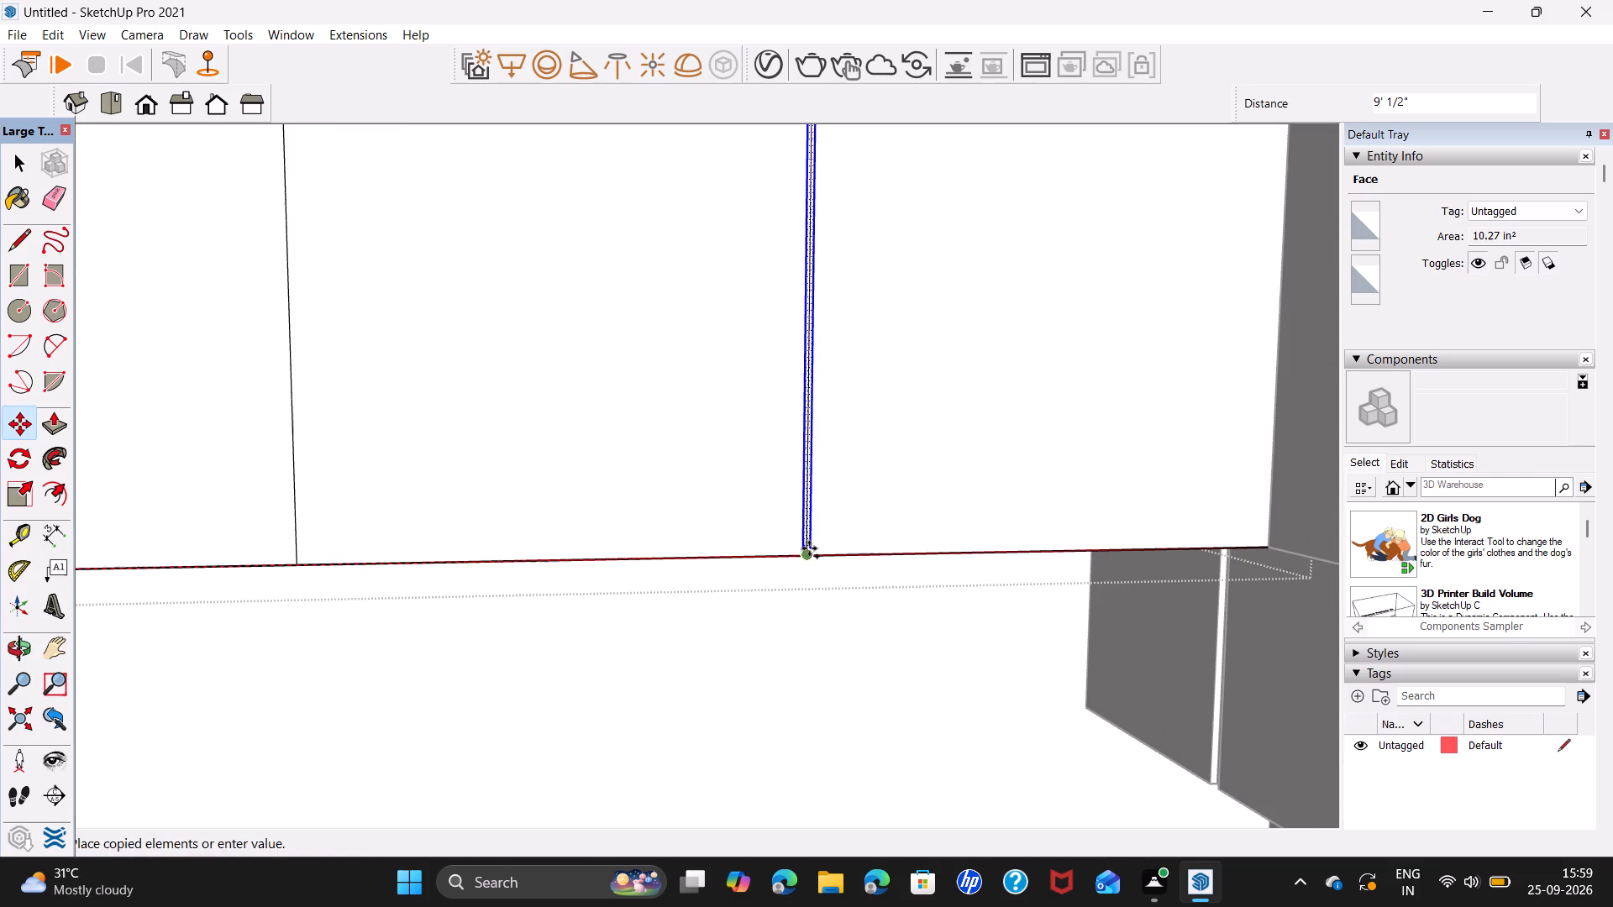
pyautogui.scroll(12, 809, 548)
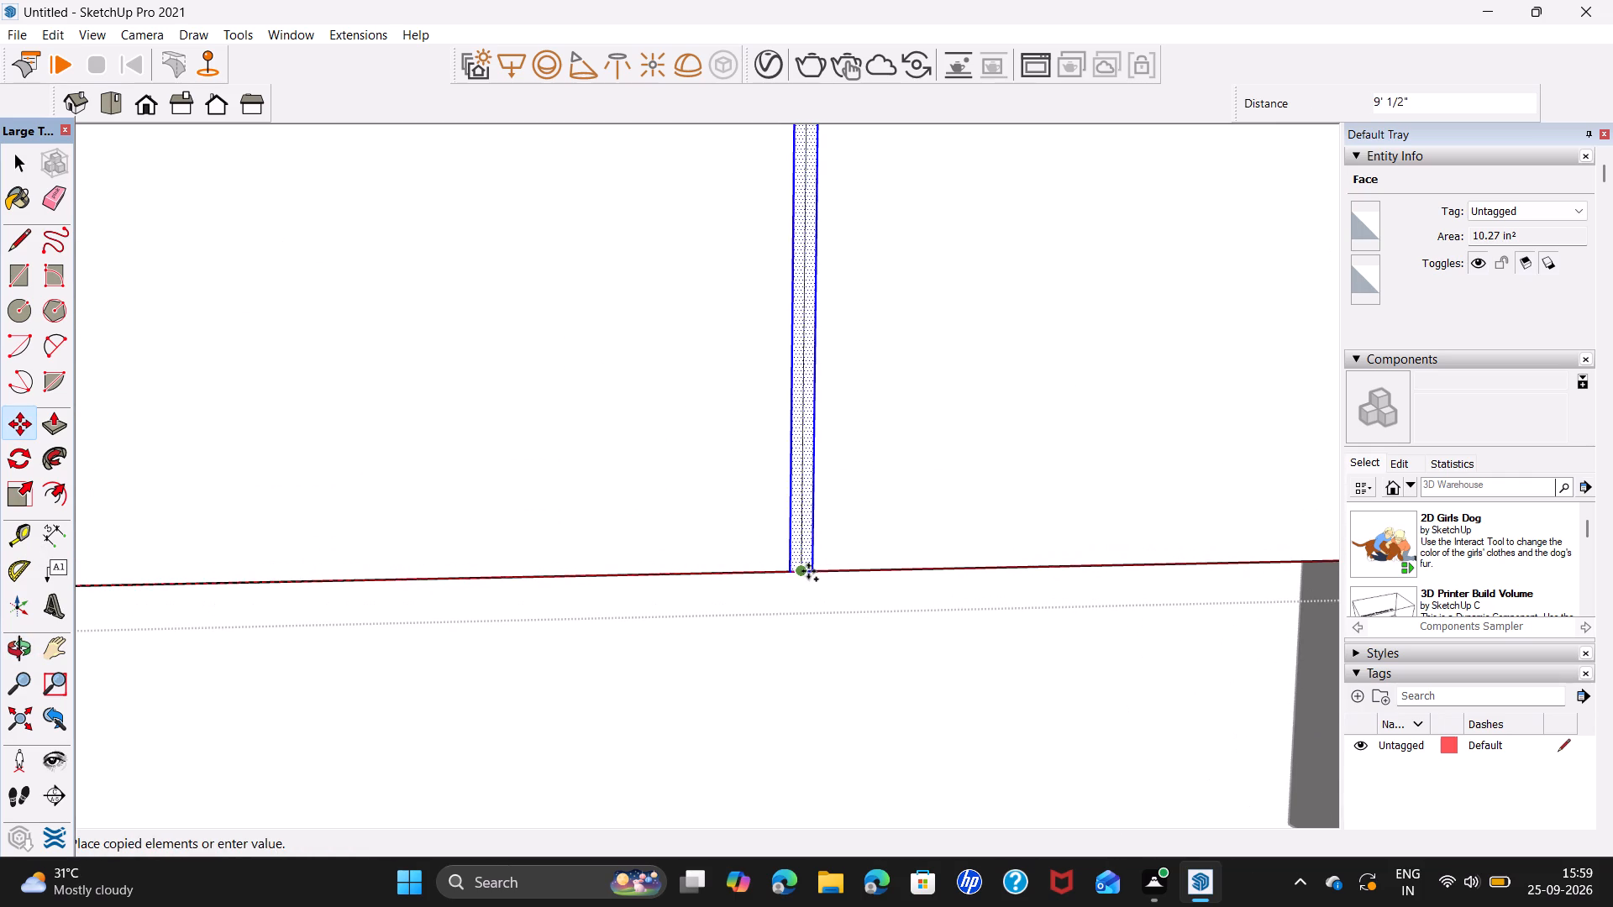
pyautogui.click(806, 570)
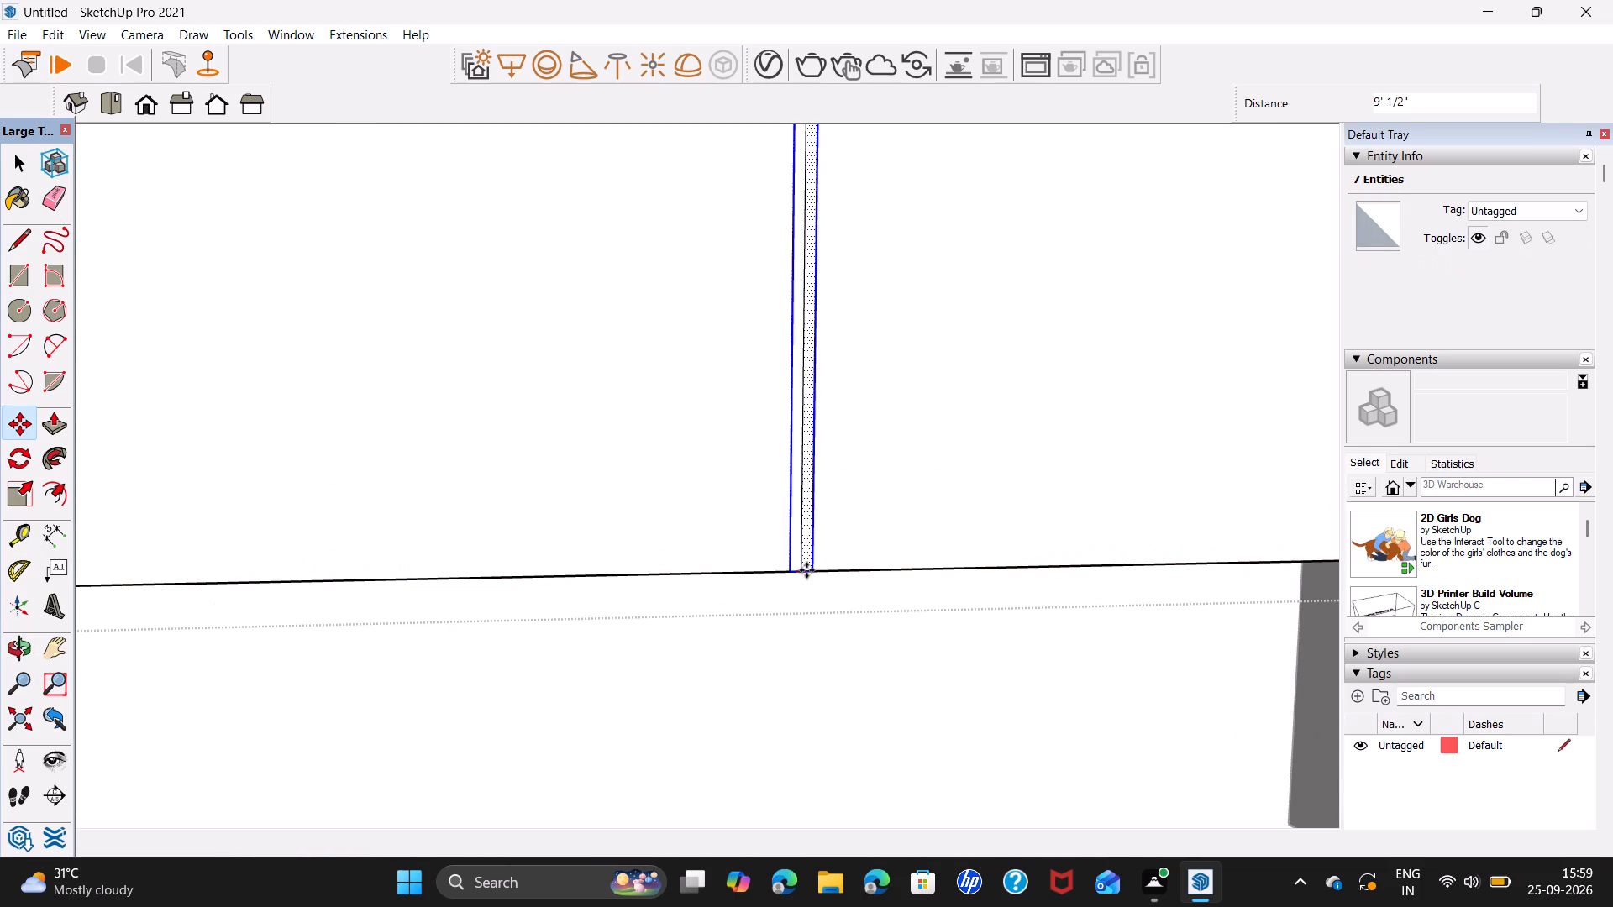
pyautogui.press('/')
pyautogui.press('4')
pyautogui.press('Return')
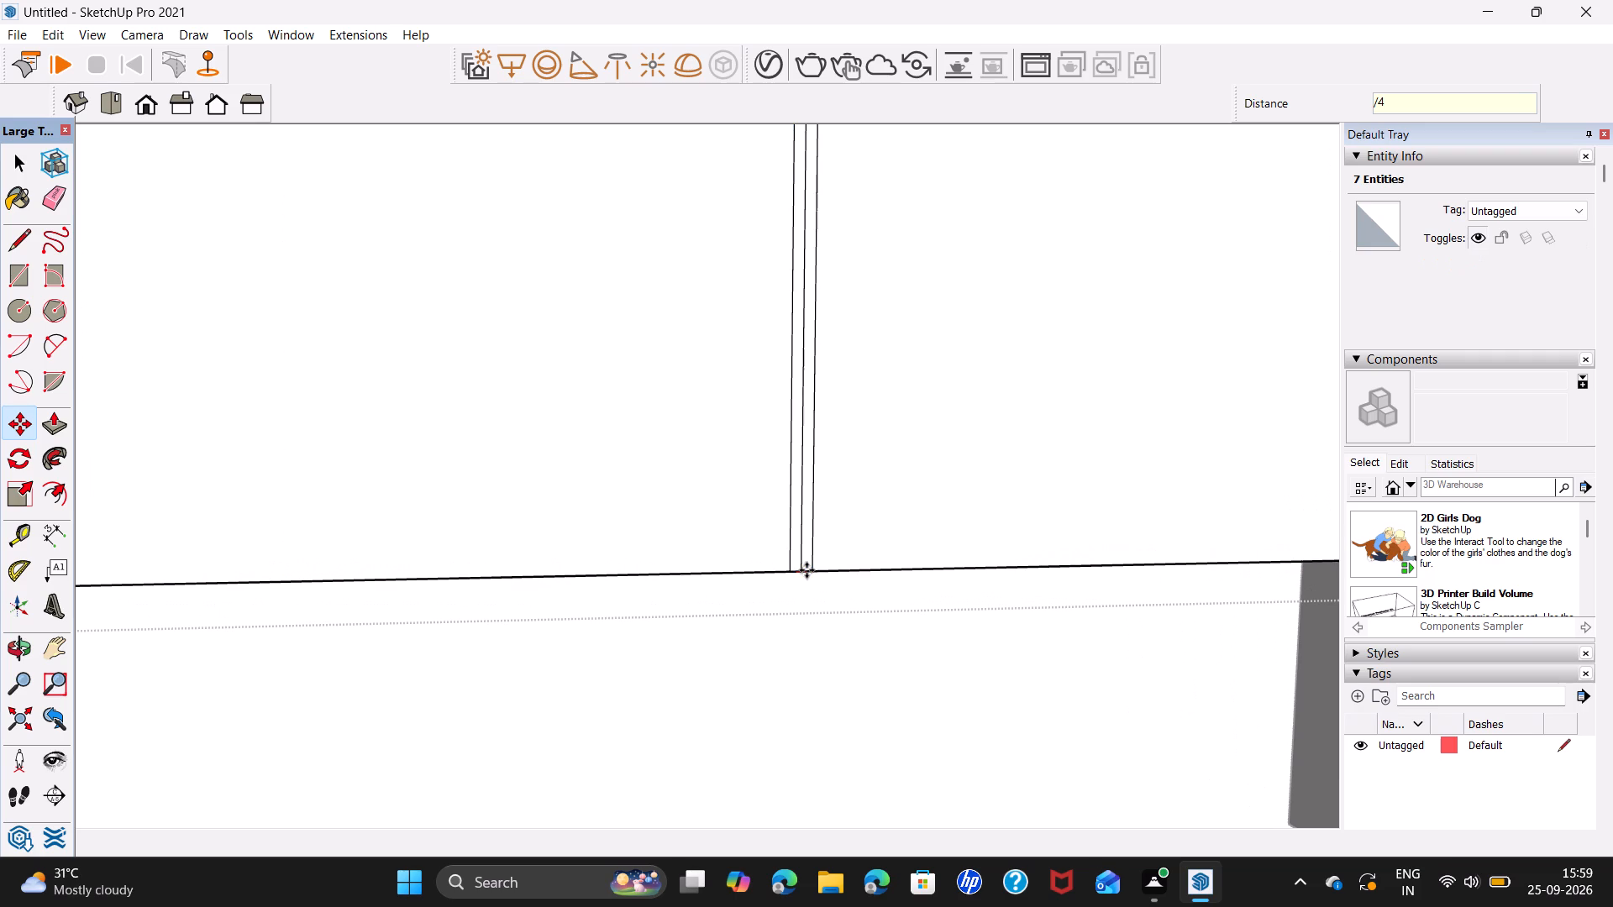
# Delete the leftover division line running down the middle of each of the four copied groove strips on the cupboard front.
pyautogui.press('space')
pyautogui.click(802, 556)
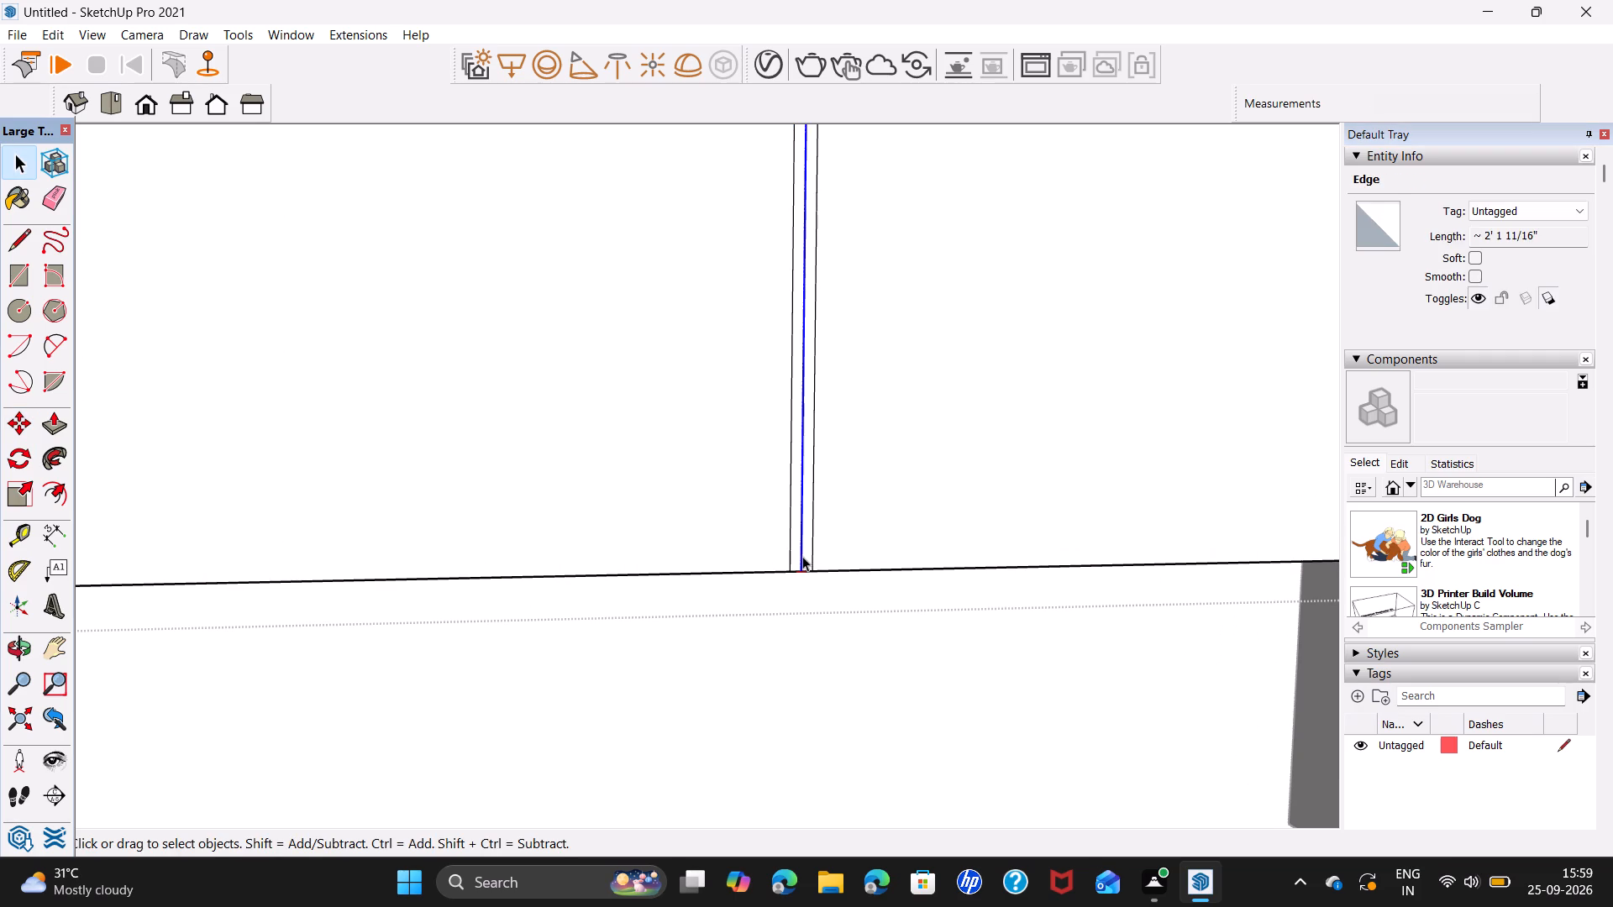
pyautogui.press('Delete')
pyautogui.scroll(-5, 802, 556)
pyautogui.scroll(-6, 499, 454)
pyautogui.keyDown('shift'); pyautogui.moveTo(502, 455); pyautogui.dragTo(1006, 474, button='middle'); pyautogui.keyUp('shift')
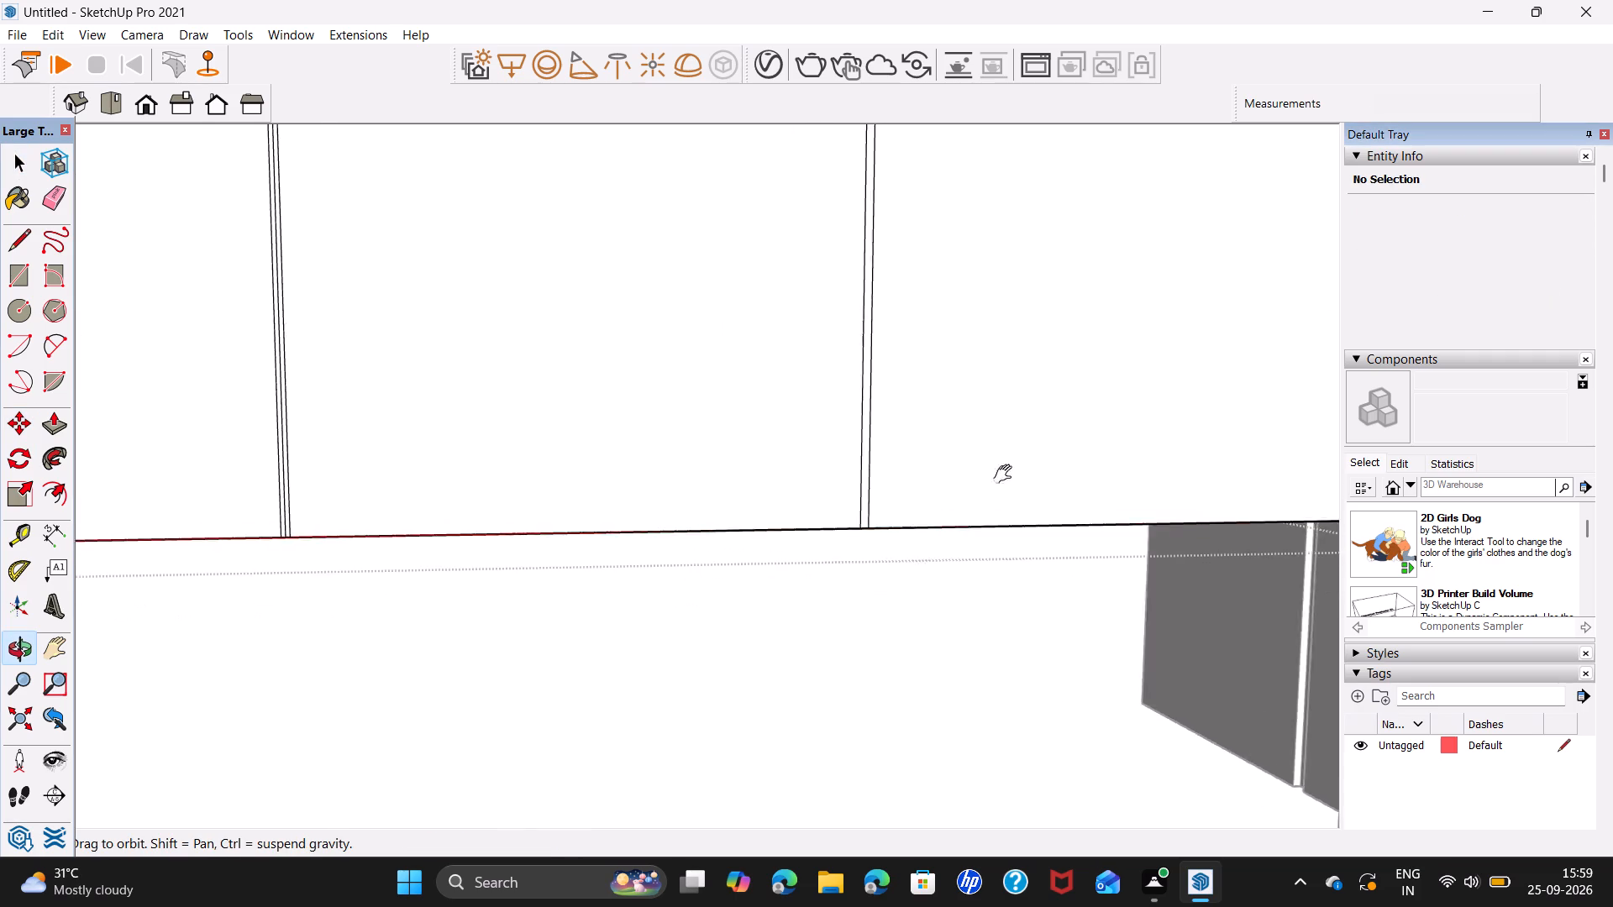
pyautogui.keyDown('shift'); pyautogui.moveTo(1006, 474); pyautogui.dragTo(1383, 486, button='middle'); pyautogui.keyUp('shift')
pyautogui.scroll(3, 996, 577)
pyautogui.click(994, 543)
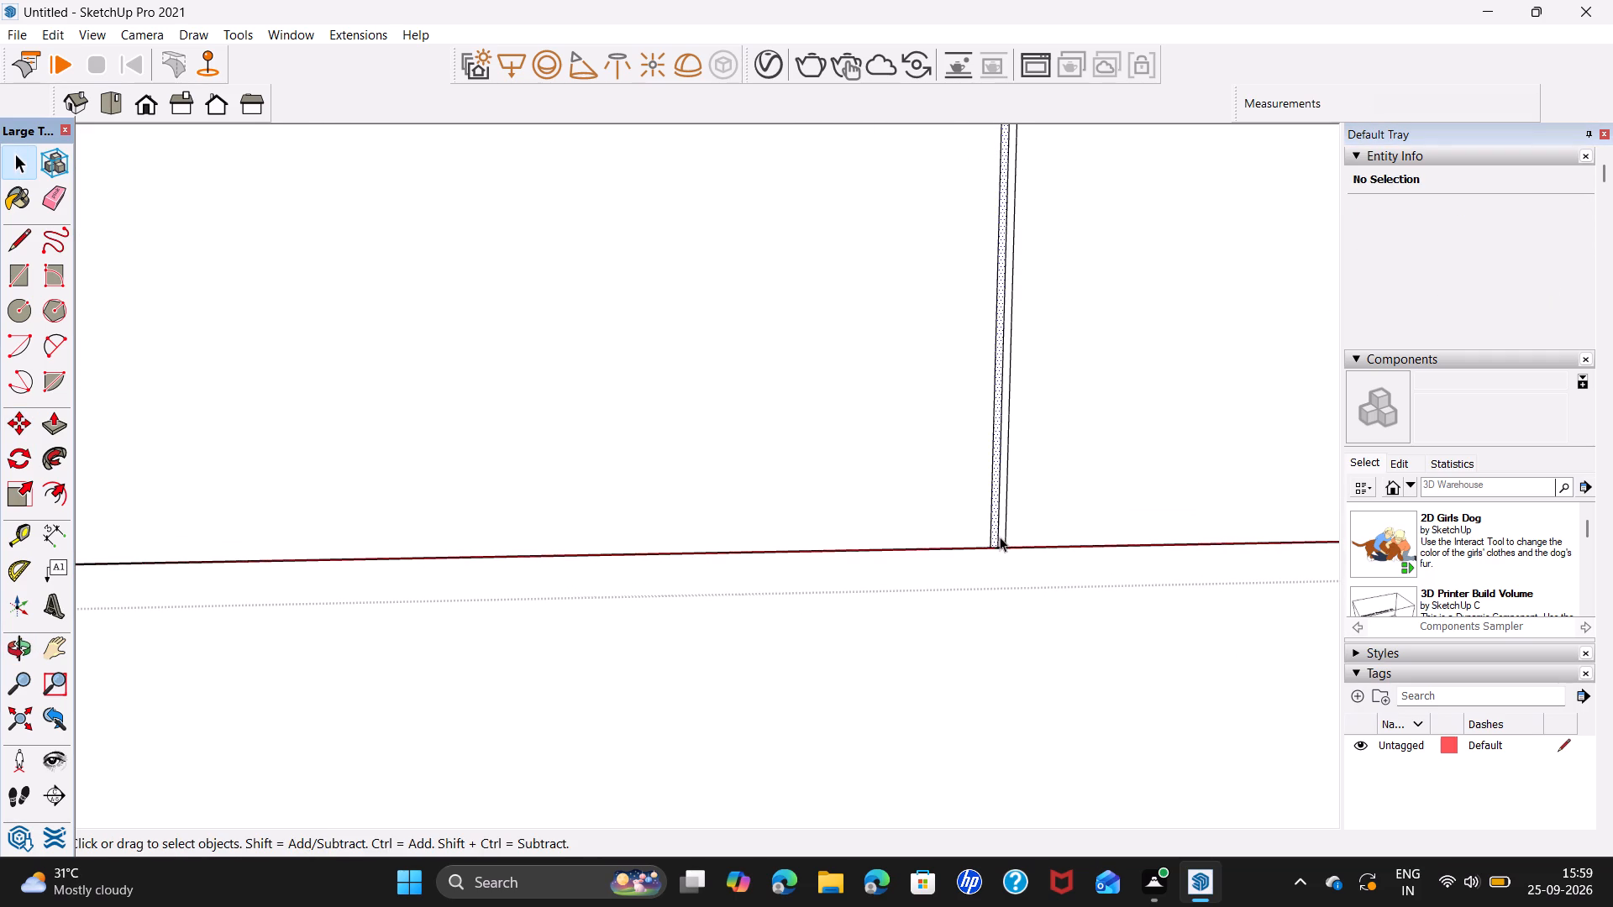
pyautogui.click(1000, 537)
pyautogui.press('Delete')
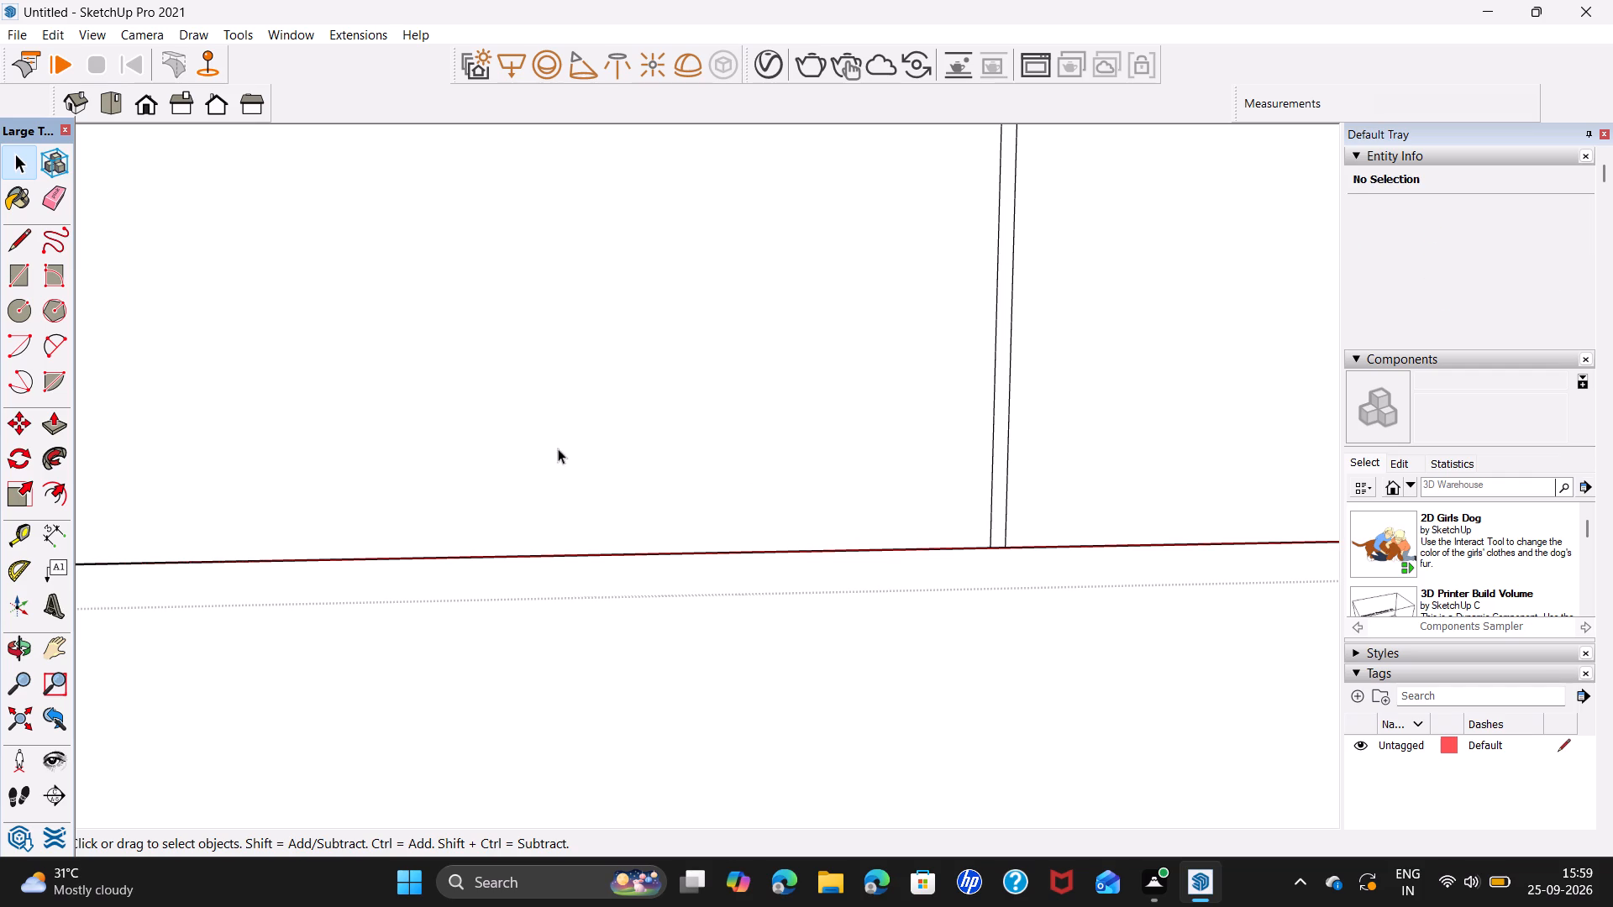
pyautogui.scroll(-3, 558, 448)
pyautogui.moveTo(539, 446); pyautogui.dragTo(1148, 590, button='middle')
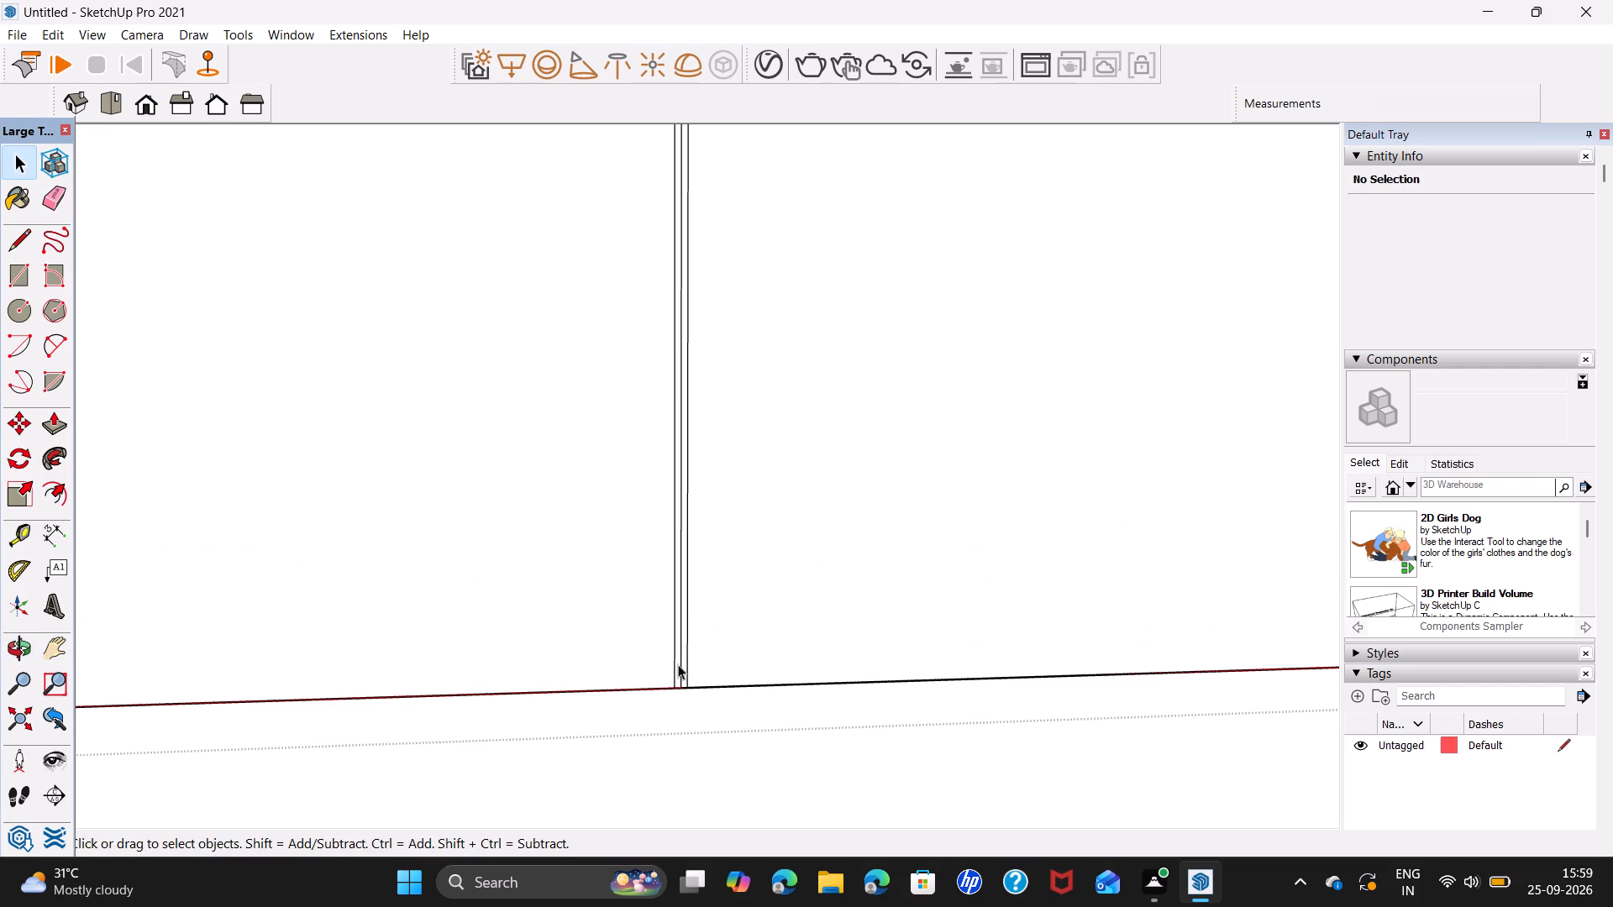
pyautogui.click(680, 666)
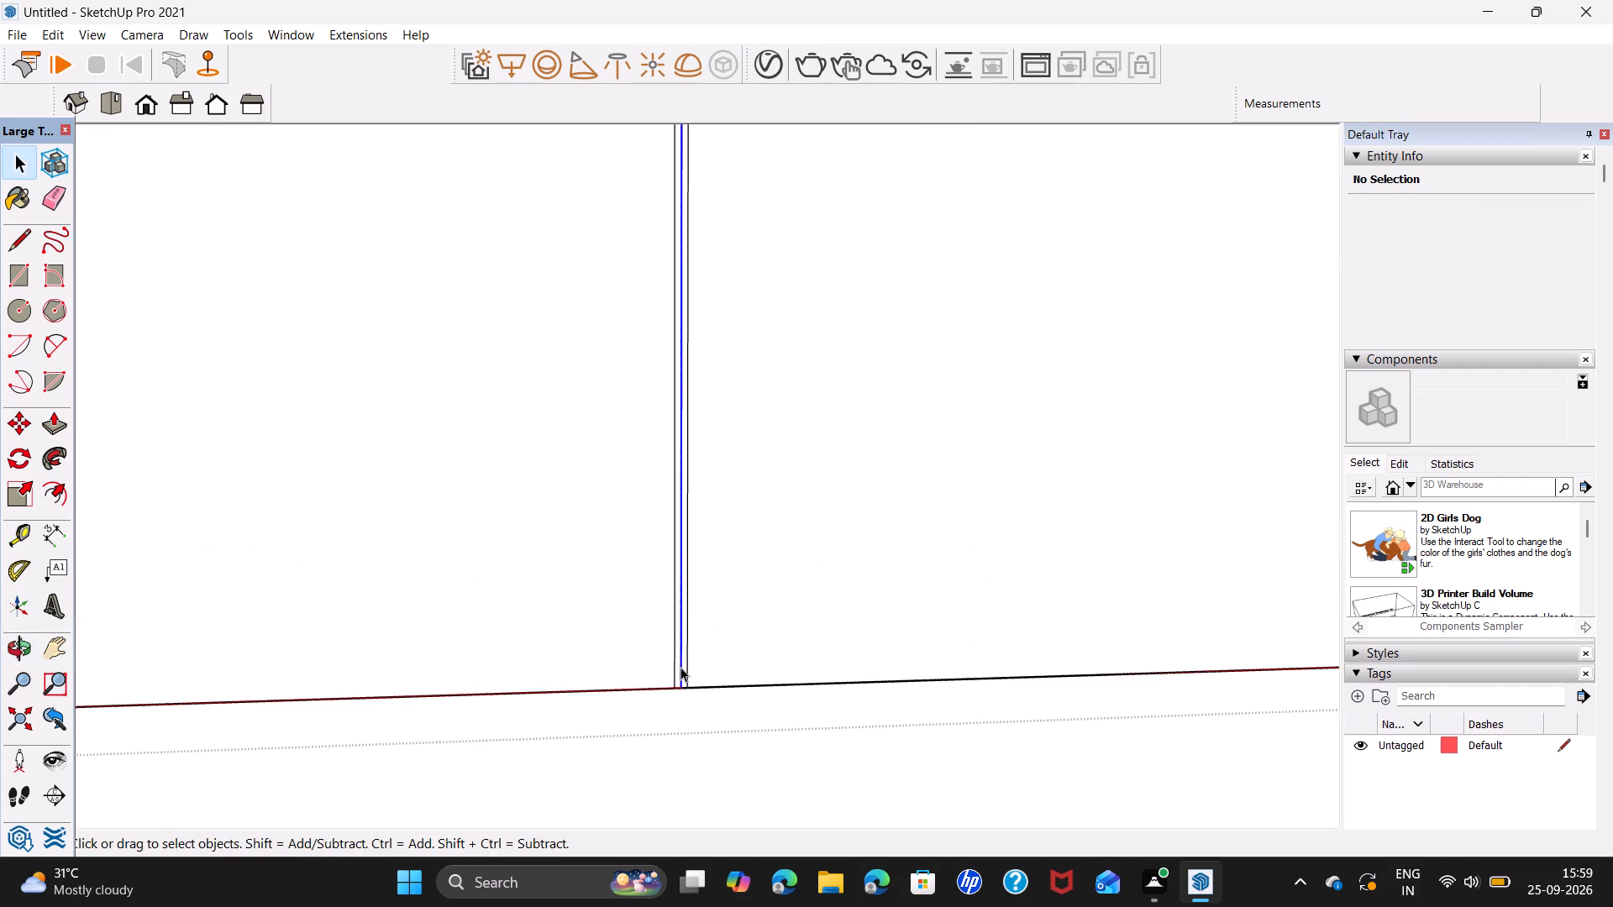
pyautogui.press('Delete')
pyautogui.scroll(-3, 599, 627)
pyautogui.moveTo(597, 627); pyautogui.dragTo(1229, 695, button='middle')
pyautogui.click(630, 726)
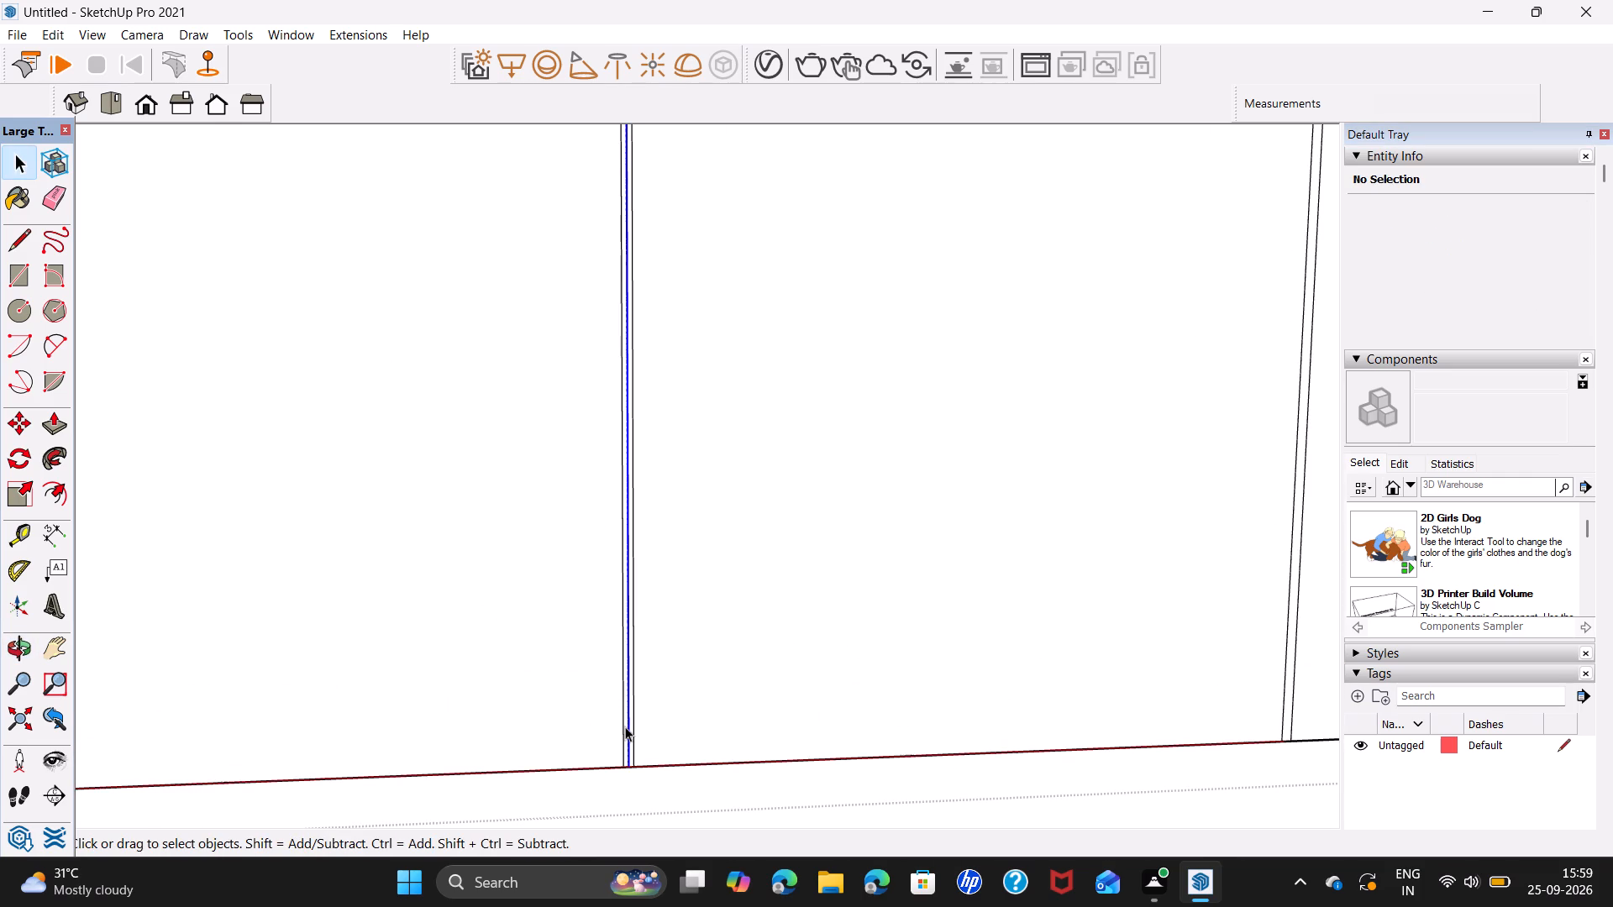
pyautogui.press('Delete')
# Push/Pull the groove strip nearest the left-hand corner of the overhead cupboard front by 0.5".
pyautogui.scroll(-10, 660, 700)
pyautogui.scroll(-2, 783, 690)
pyautogui.press('p')
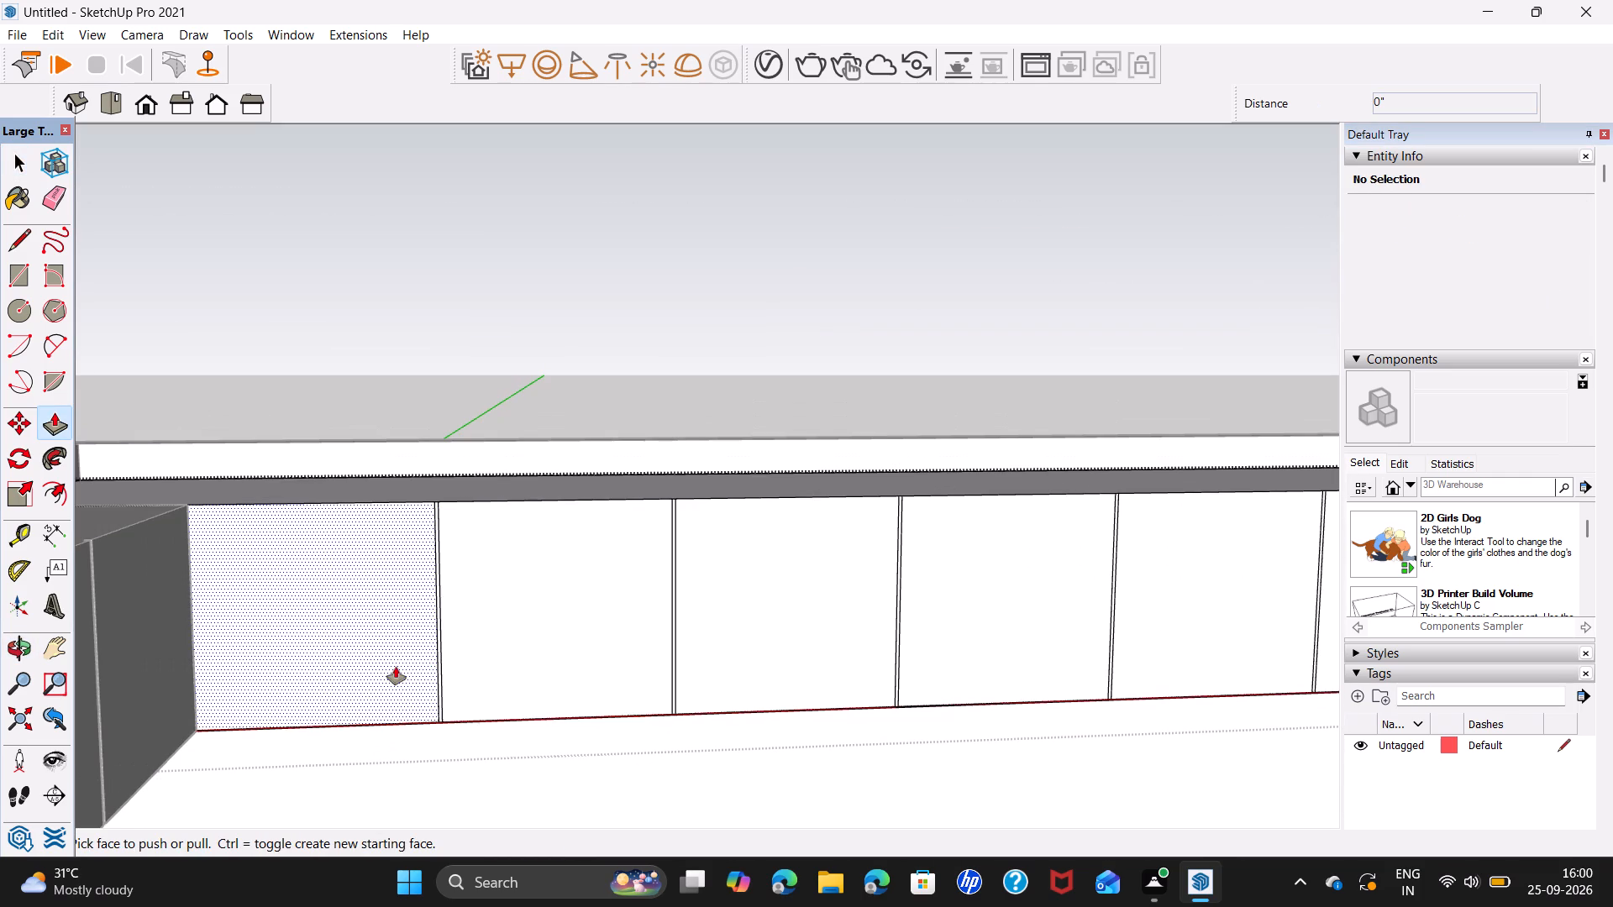
pyautogui.scroll(7, 397, 668)
pyautogui.click(485, 728)
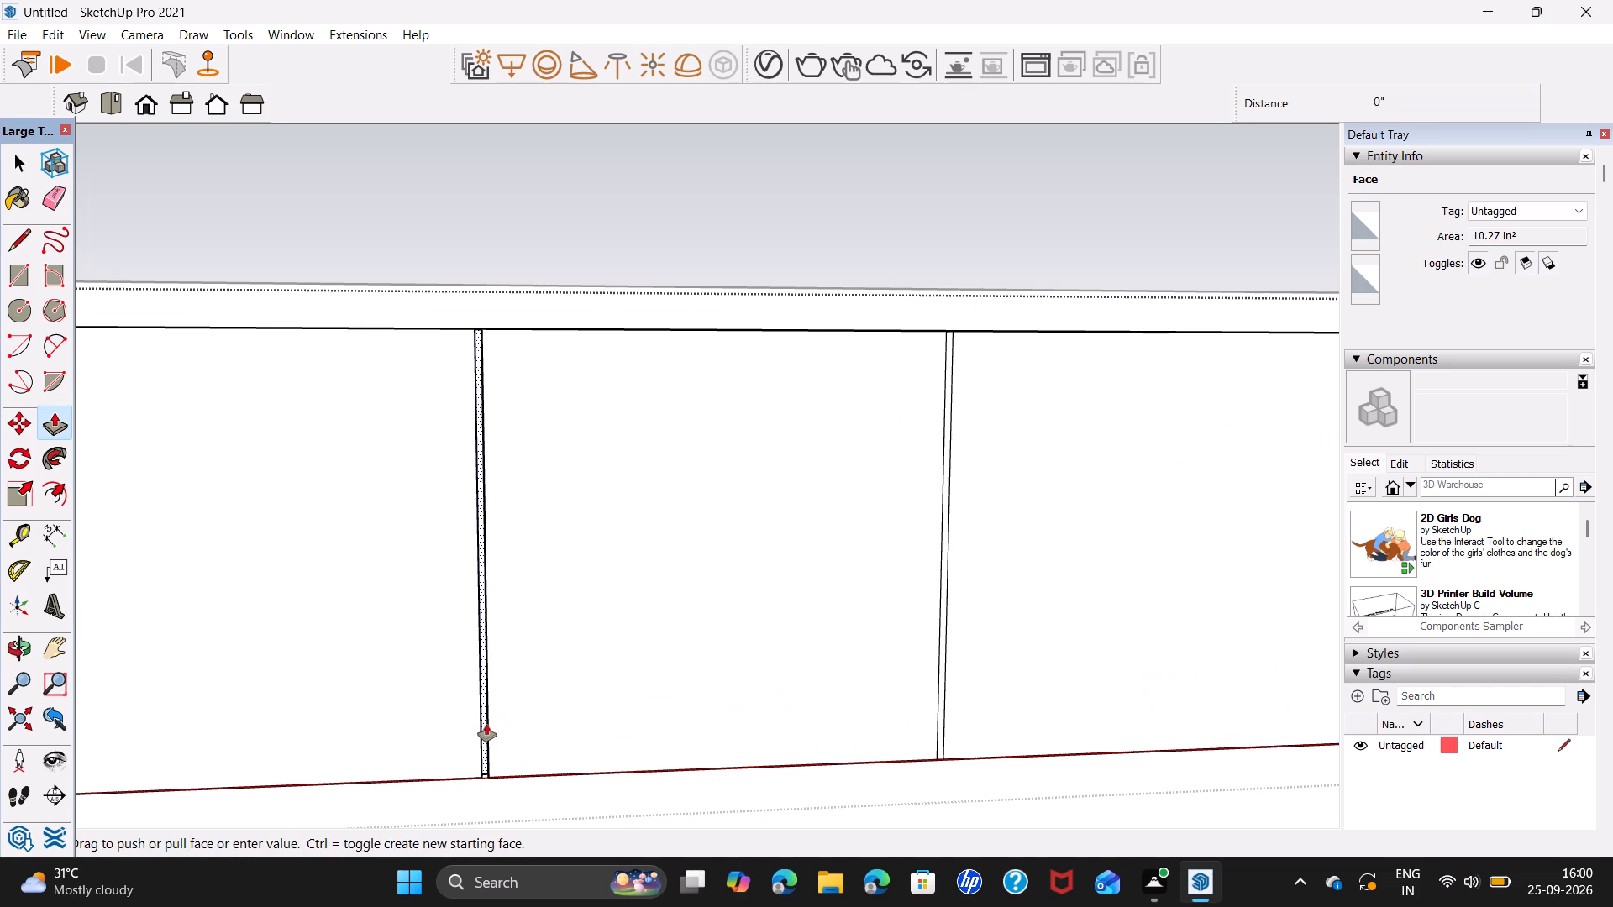
pyautogui.write('0.')
pyautogui.press('5')
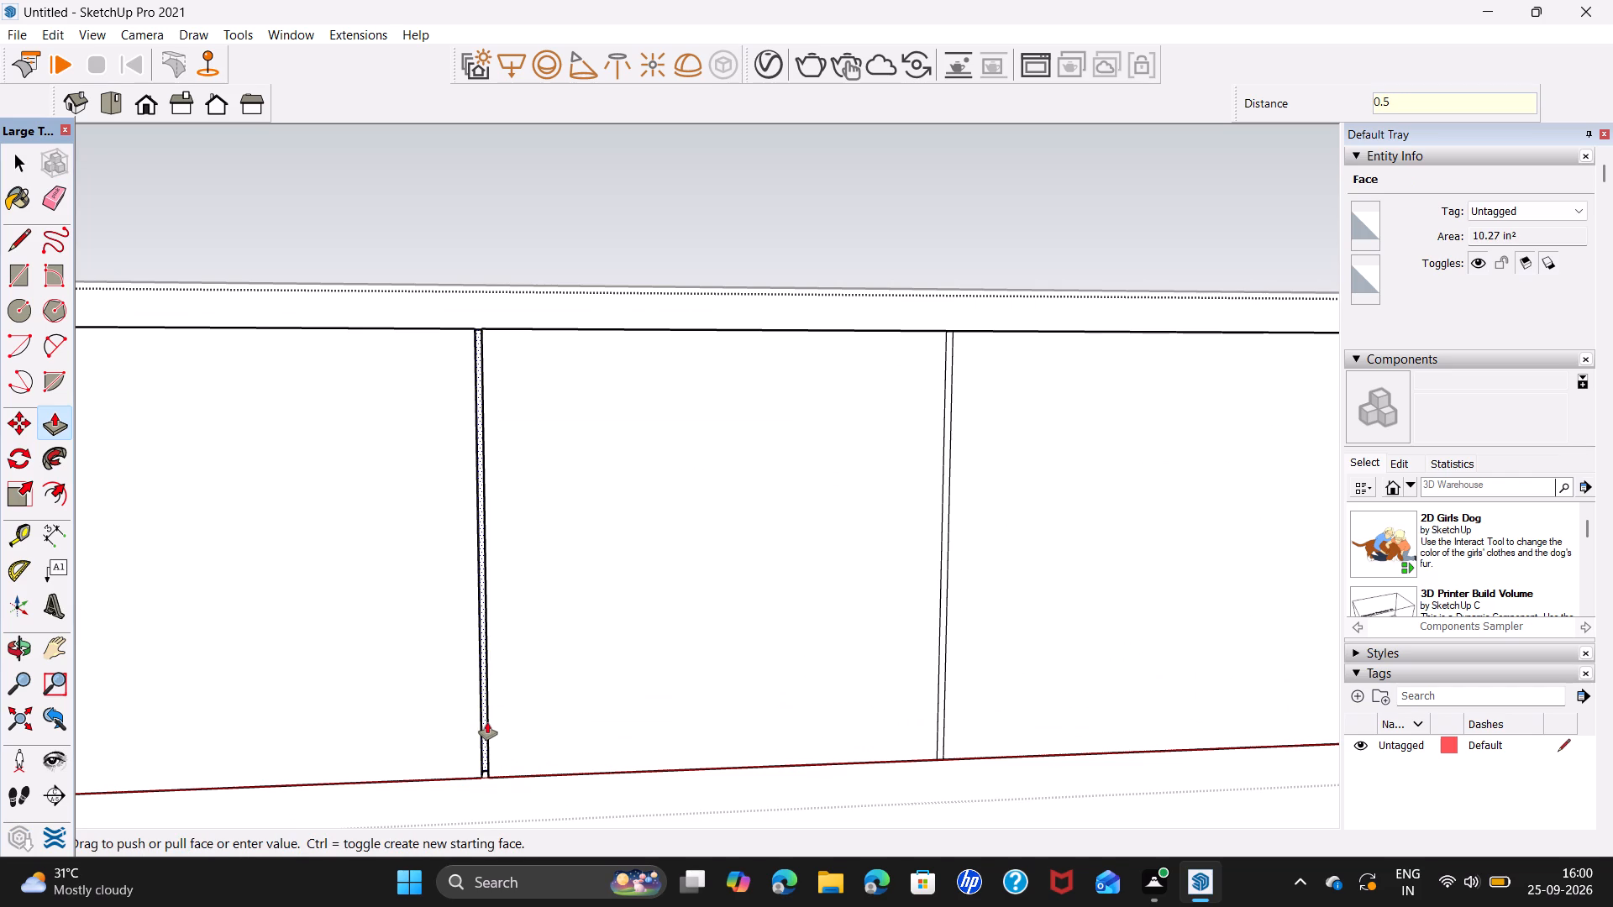
pyautogui.press('Return')
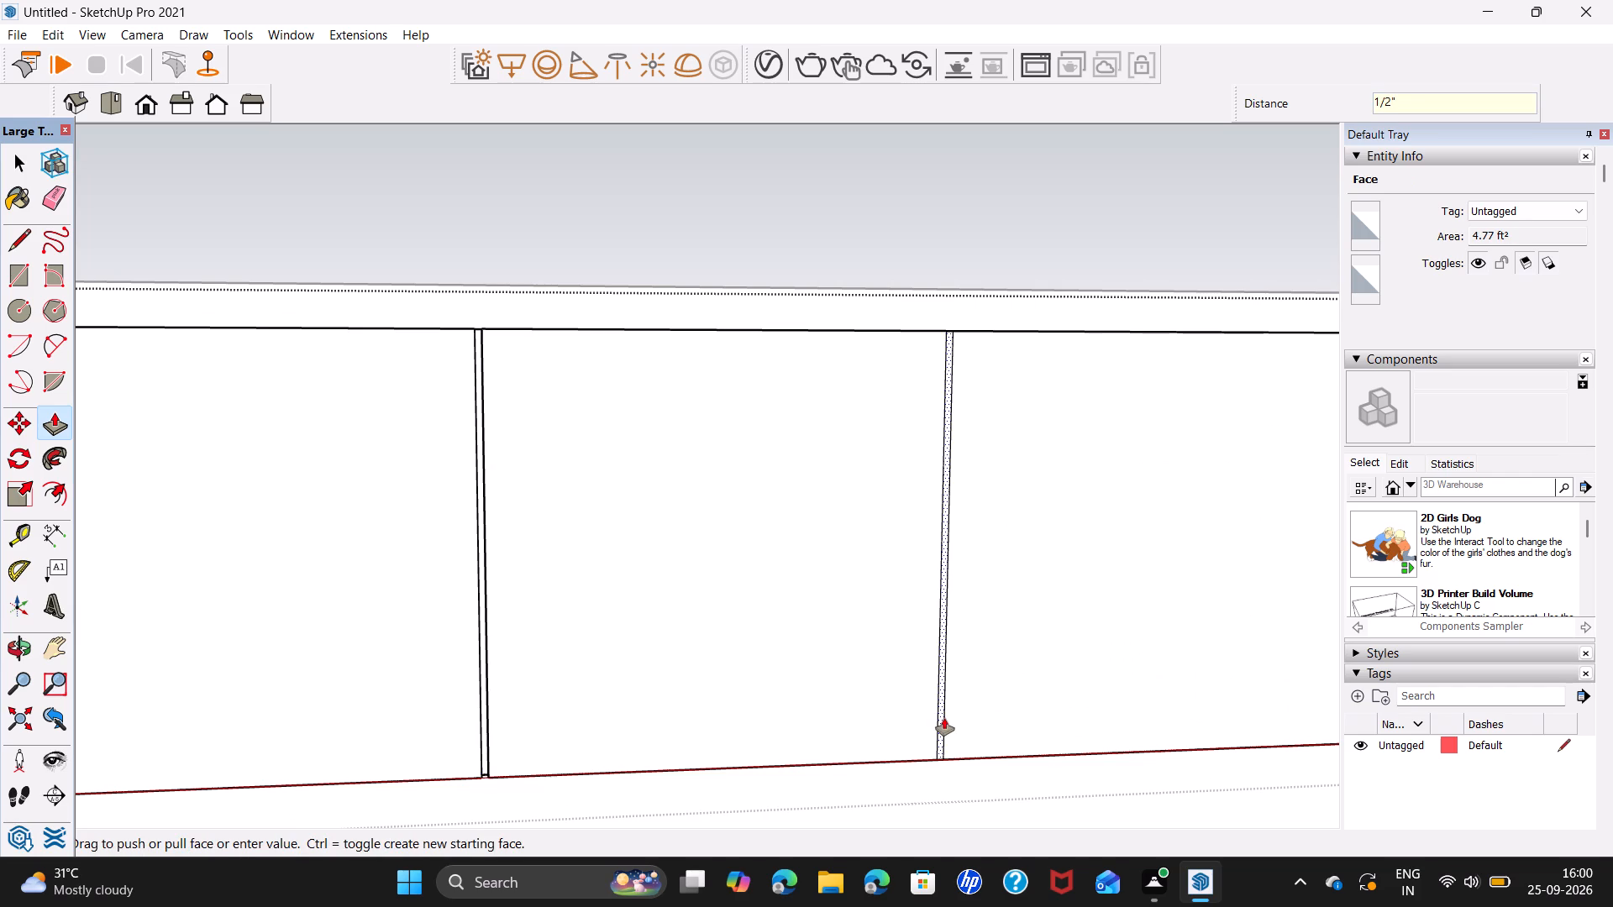
# Repeat the same 0.5" Push/Pull on the remaining four groove strips of this cupboard front.
pyautogui.doubleClick(940, 716)
pyautogui.scroll(-4, 1070, 701)
pyautogui.keyDown('shift'); pyautogui.moveTo(1080, 712); pyautogui.dragTo(1082, 712, button='middle'); pyautogui.keyUp('shift')
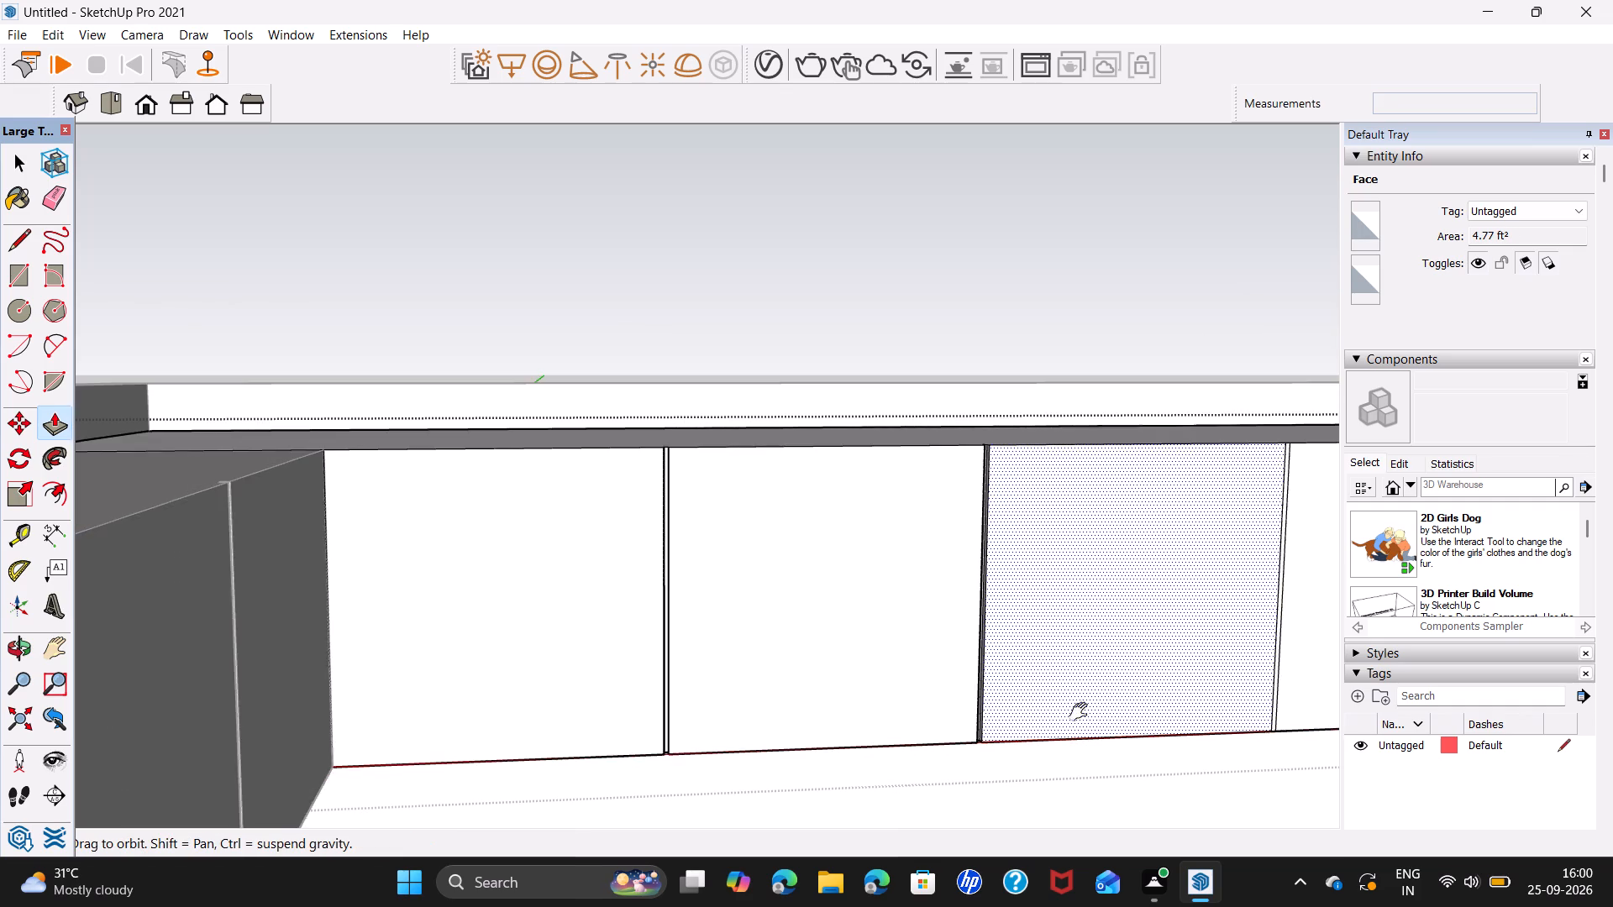
pyautogui.keyDown('shift'); pyautogui.moveTo(1082, 712); pyautogui.dragTo(235, 778, button='middle'); pyautogui.keyUp('shift')
pyautogui.scroll(2, 449, 758)
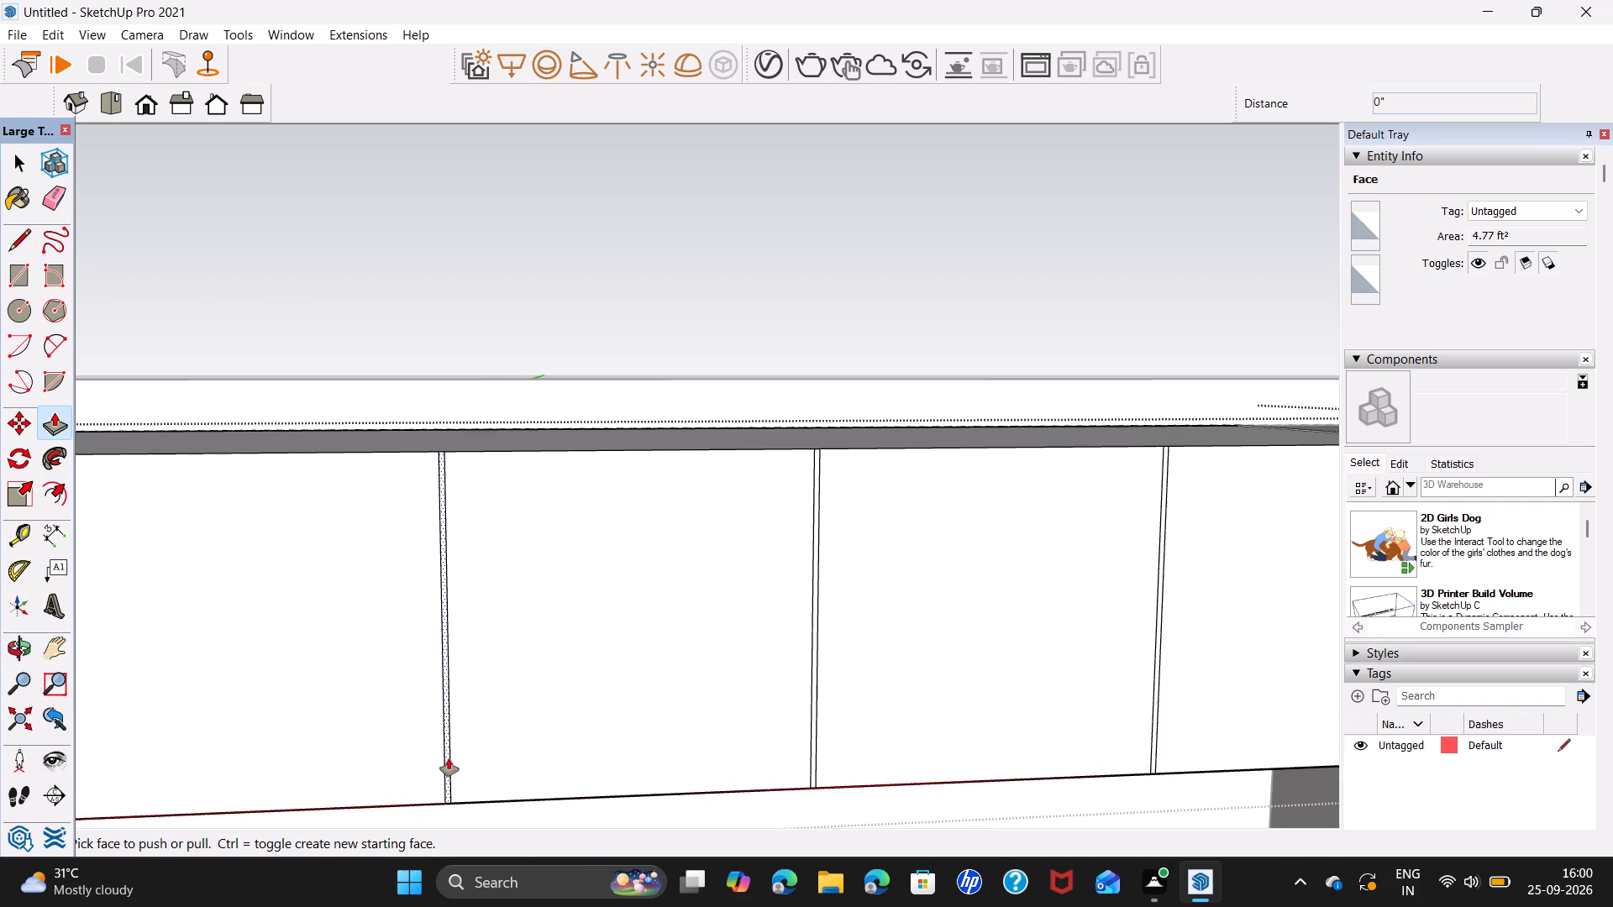
pyautogui.doubleClick(448, 758)
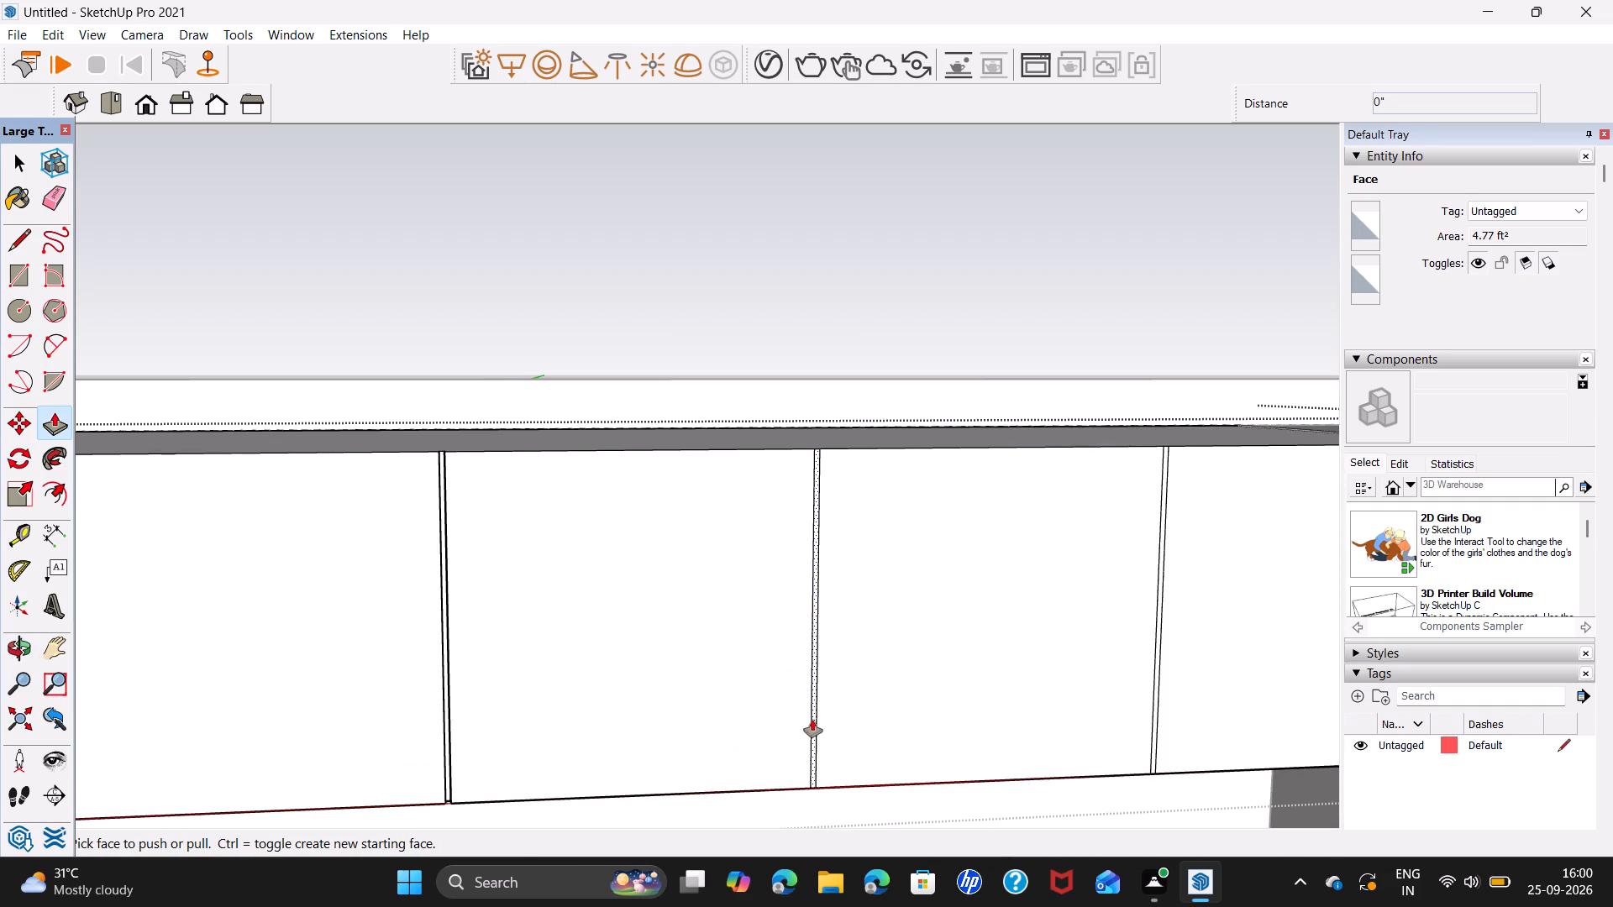
pyautogui.doubleClick(812, 720)
pyautogui.keyDown('shift'); pyautogui.moveTo(887, 702); pyautogui.dragTo(407, 721, button='middle'); pyautogui.keyUp('shift')
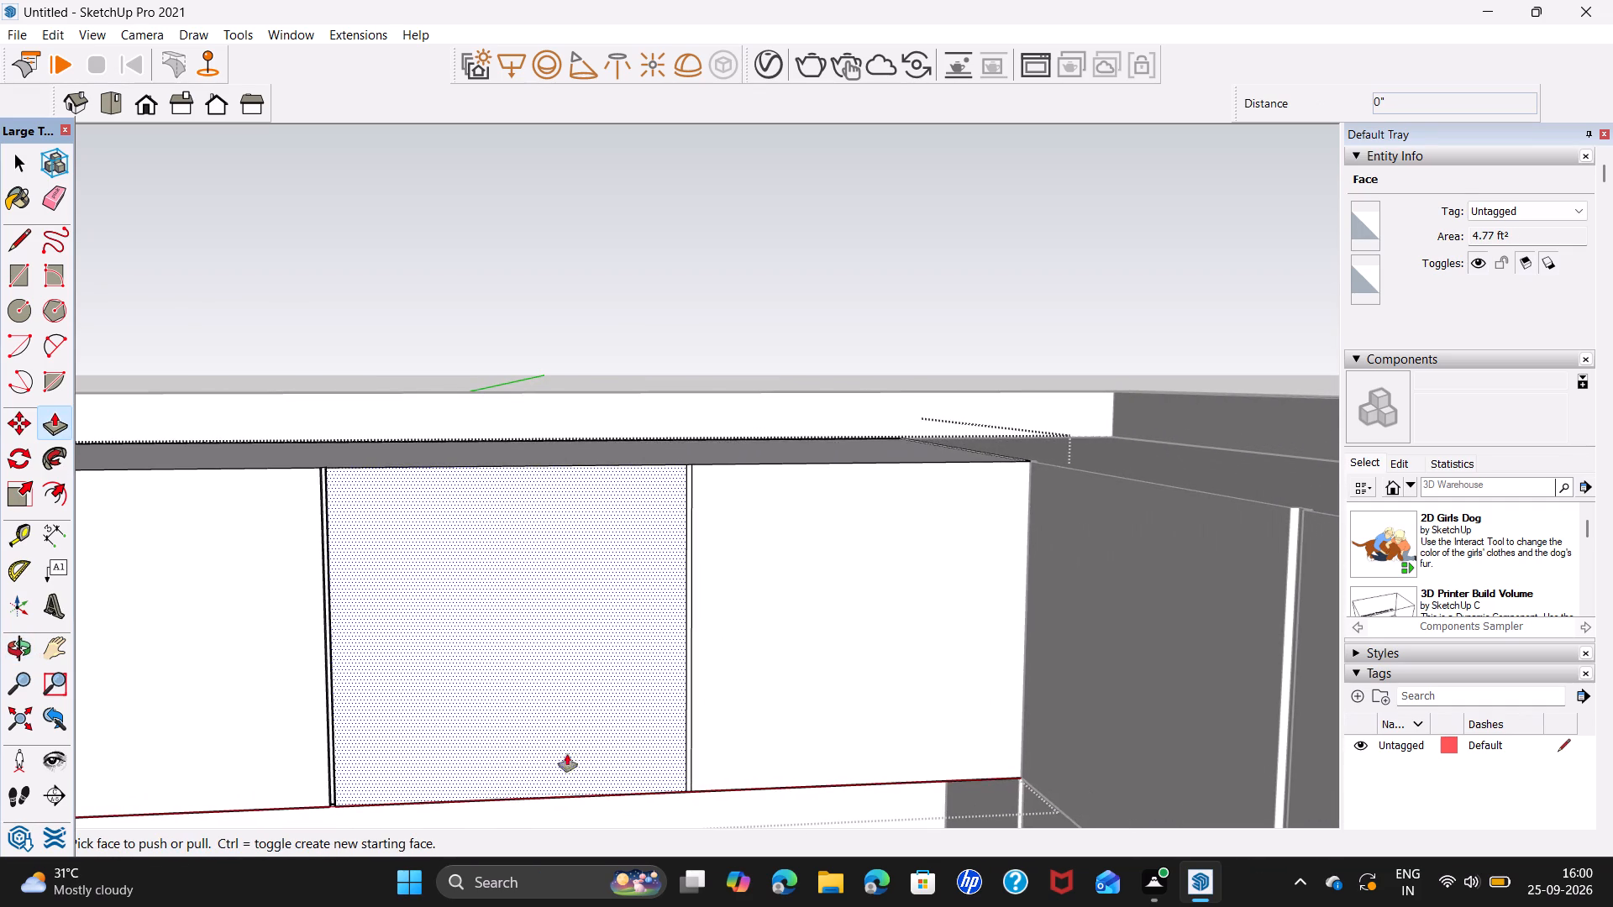
pyautogui.doubleClick(686, 763)
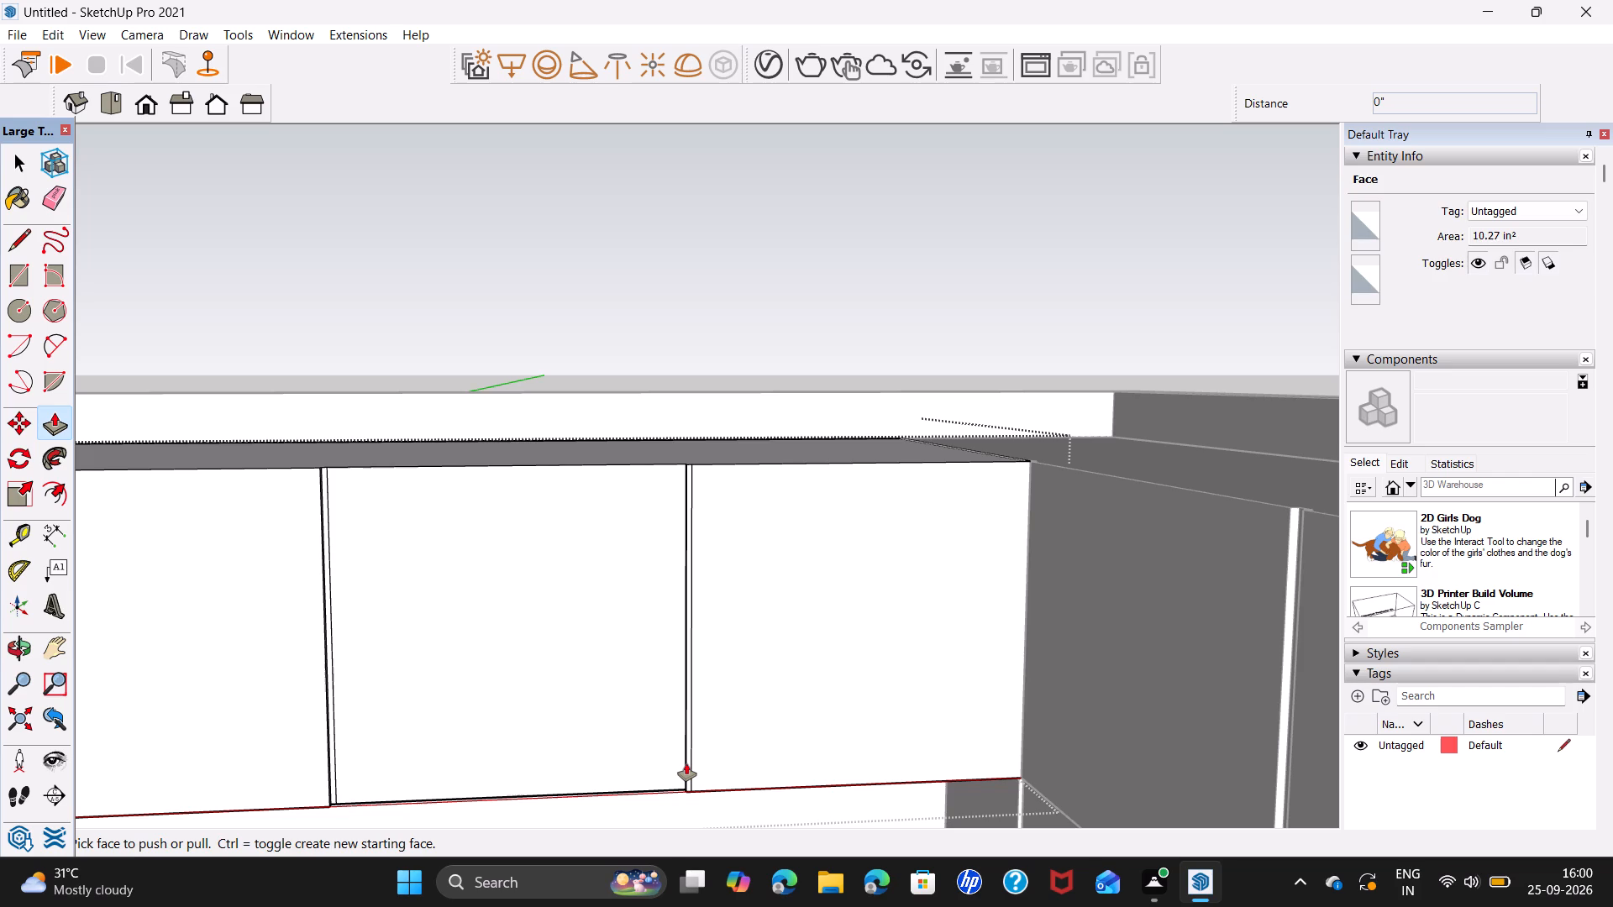
pyautogui.hotkey('ctrl', 'z')
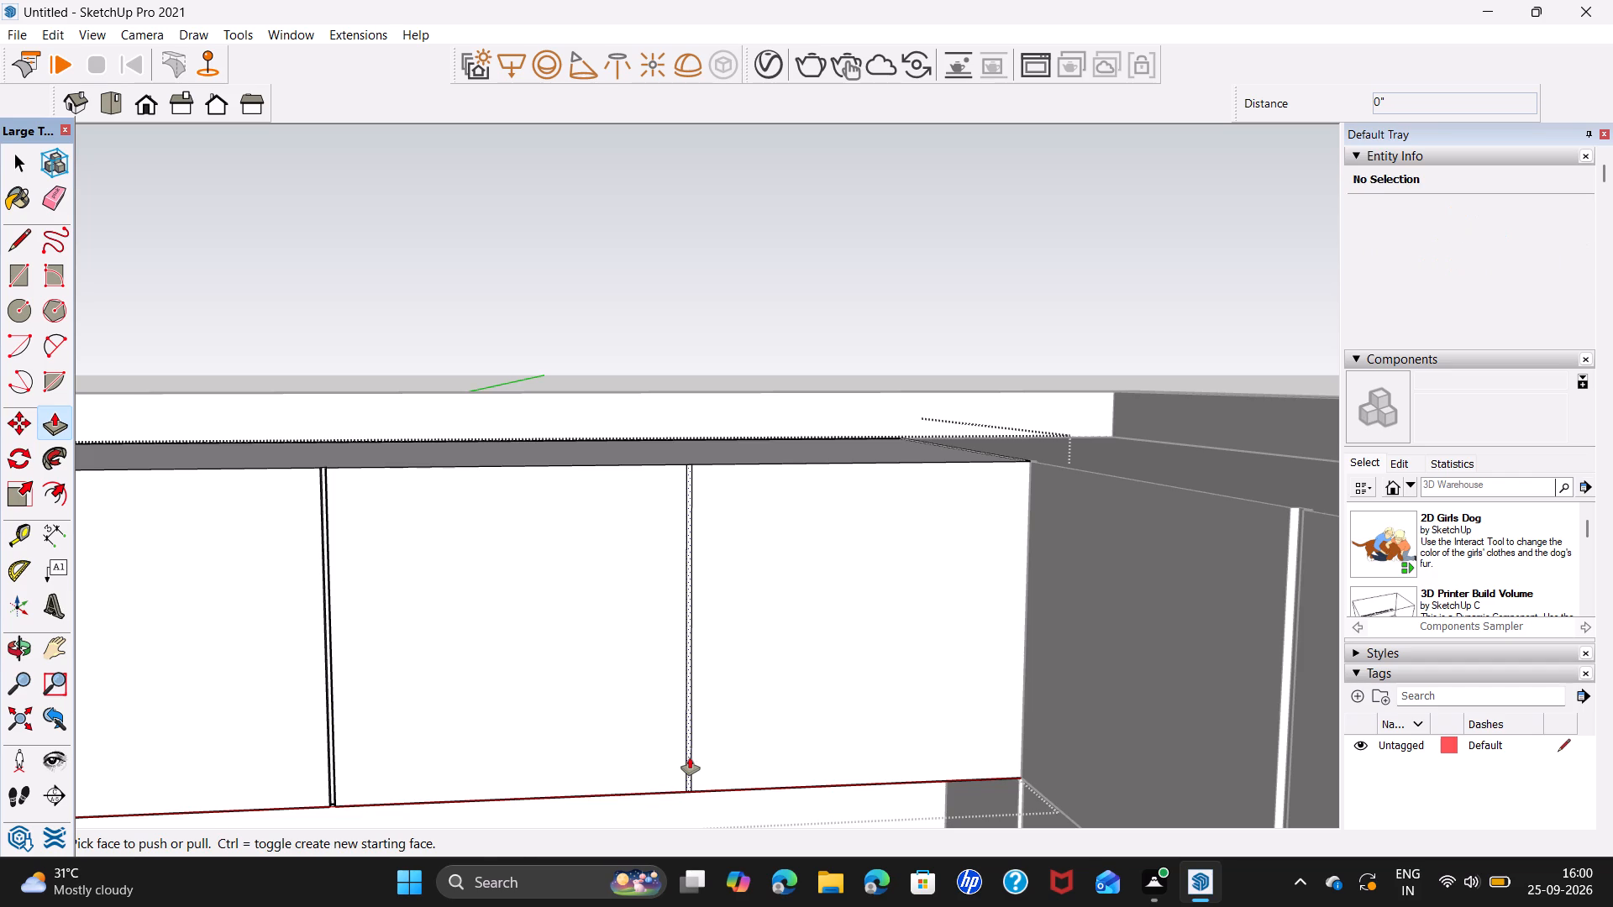
pyautogui.doubleClick(690, 758)
pyautogui.press('space')
pyautogui.click(842, 269)
# Examine the grooved overhead cupboard fronts around the room from below.
pyautogui.scroll(-5, 759, 627)
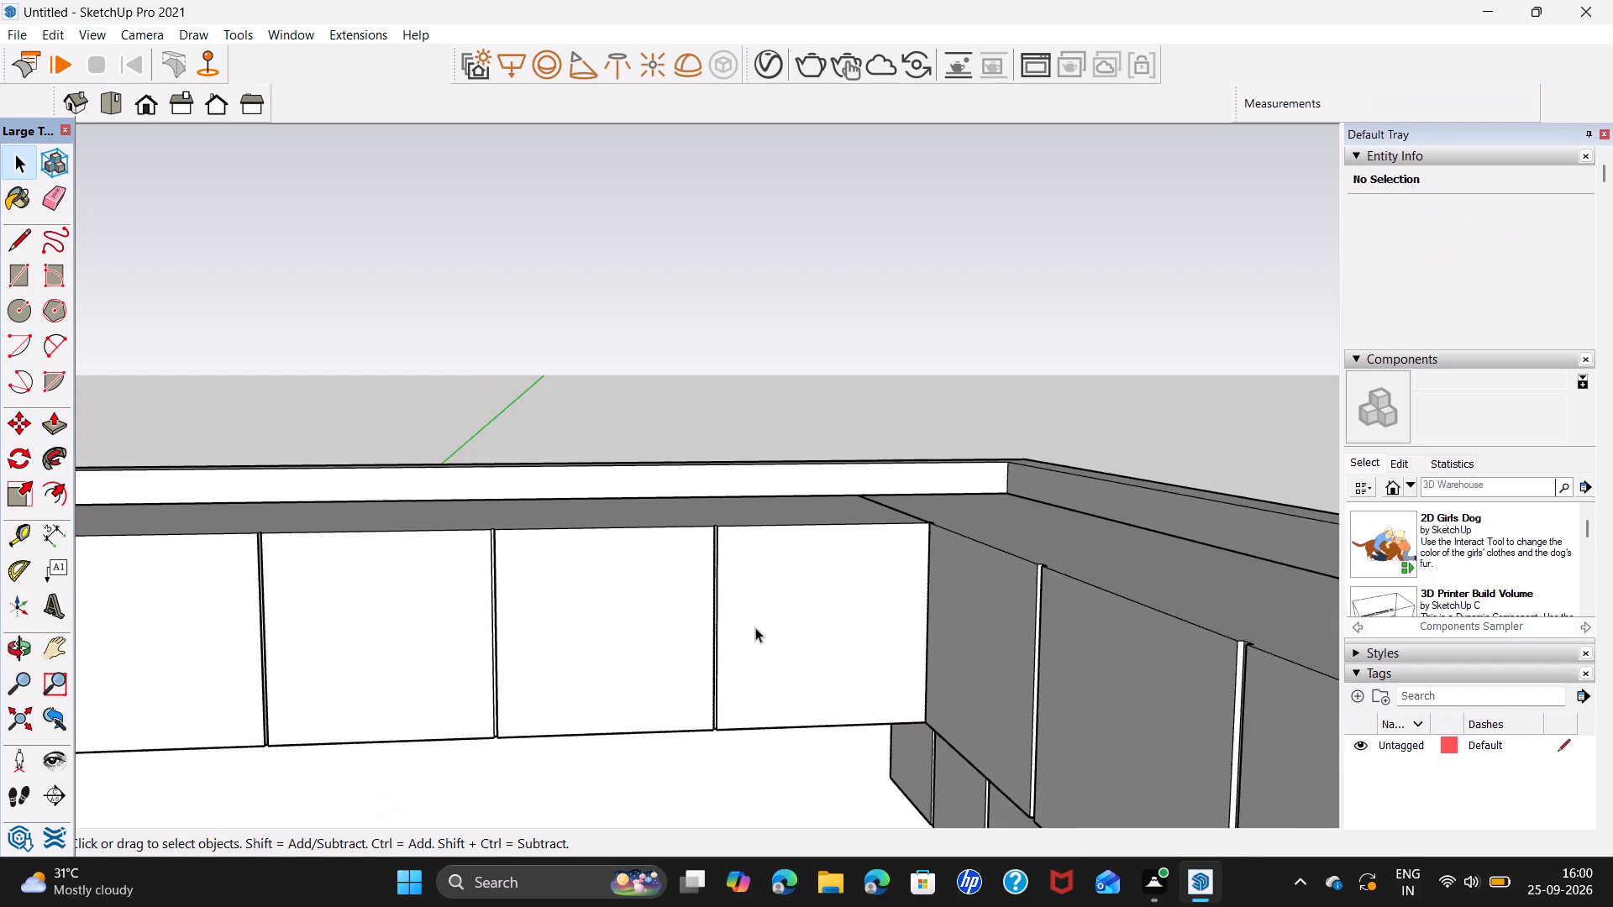
pyautogui.scroll(-6, 754, 627)
pyautogui.moveTo(386, 650); pyautogui.dragTo(675, 362, button='middle')
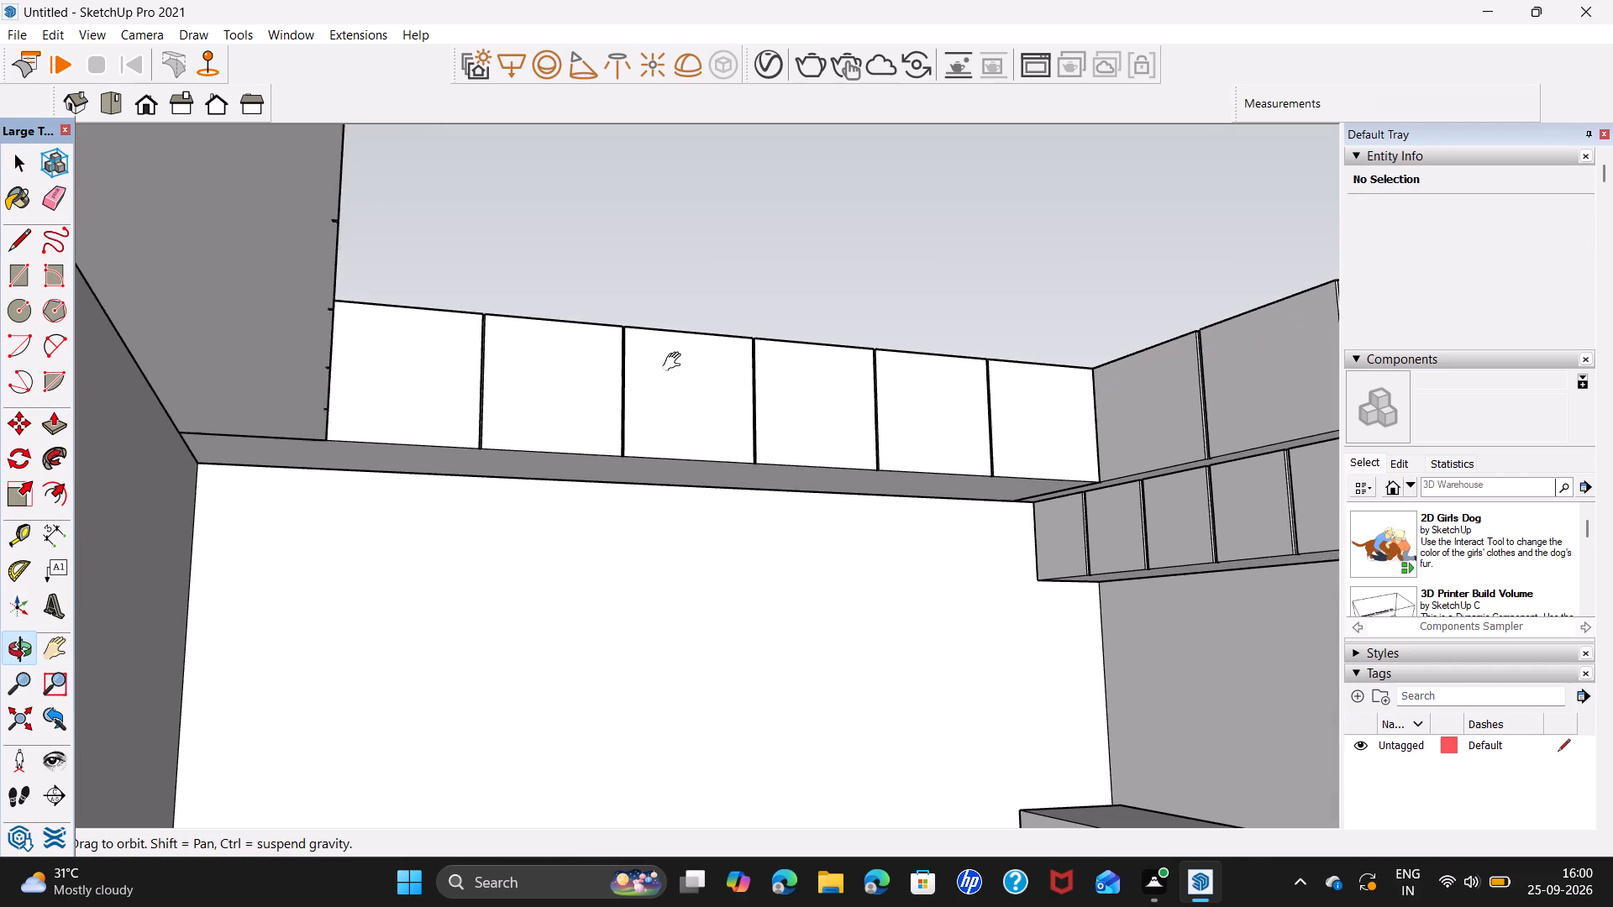
pyautogui.moveTo(675, 362); pyautogui.dragTo(670, 360, button='middle')
pyautogui.click(815, 232)
pyautogui.press('space')
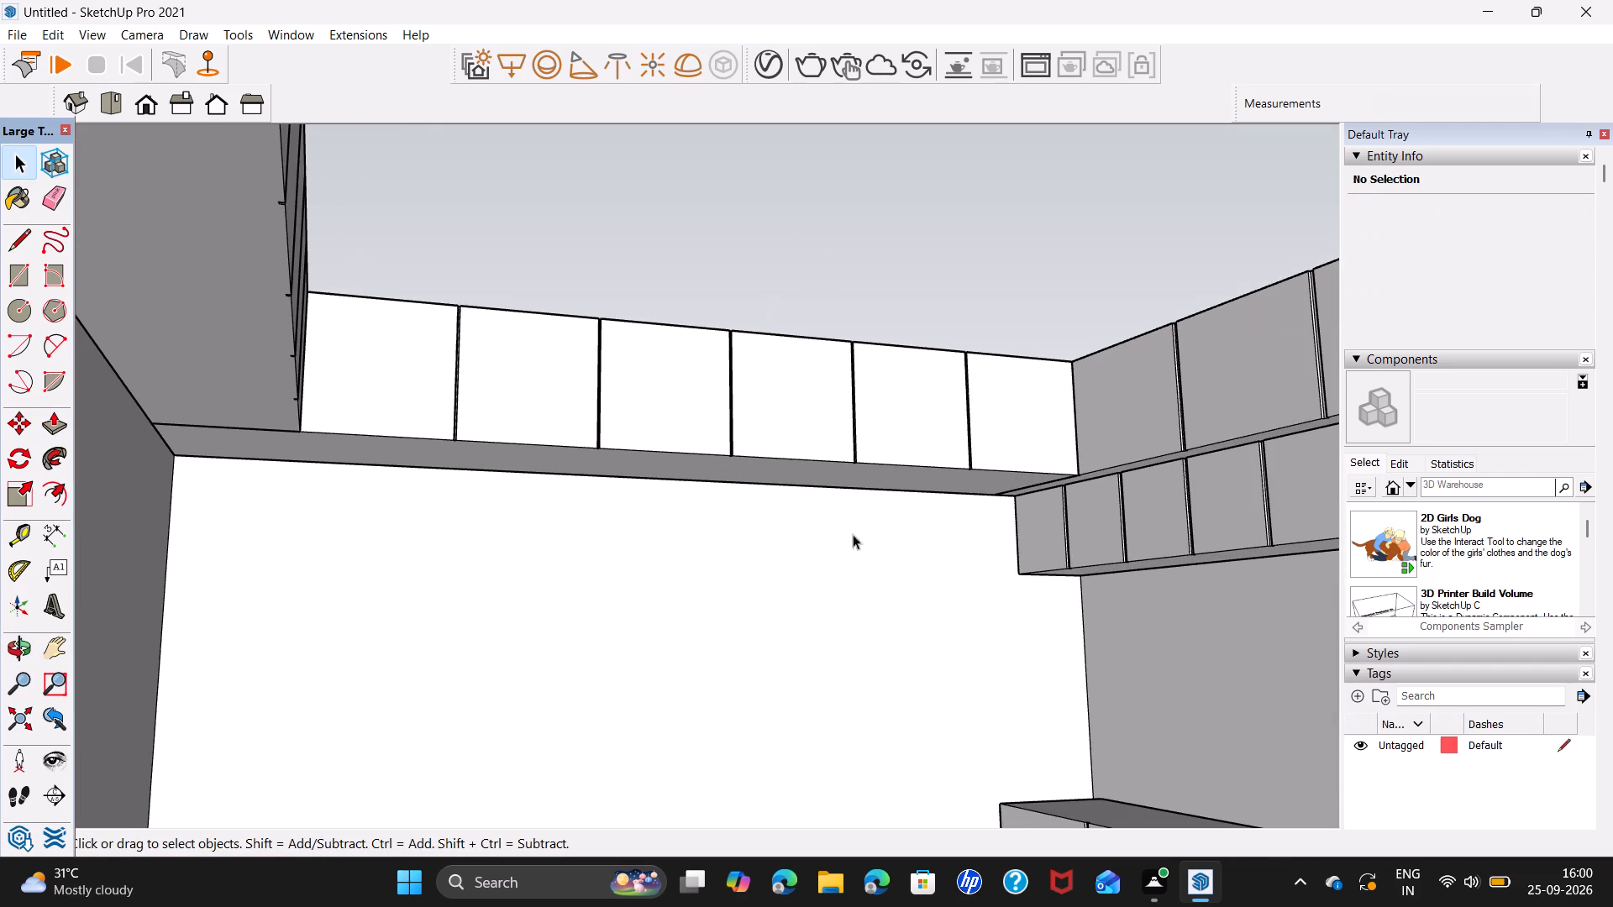
pyautogui.moveTo(855, 574); pyautogui.dragTo(691, 544, button='middle')
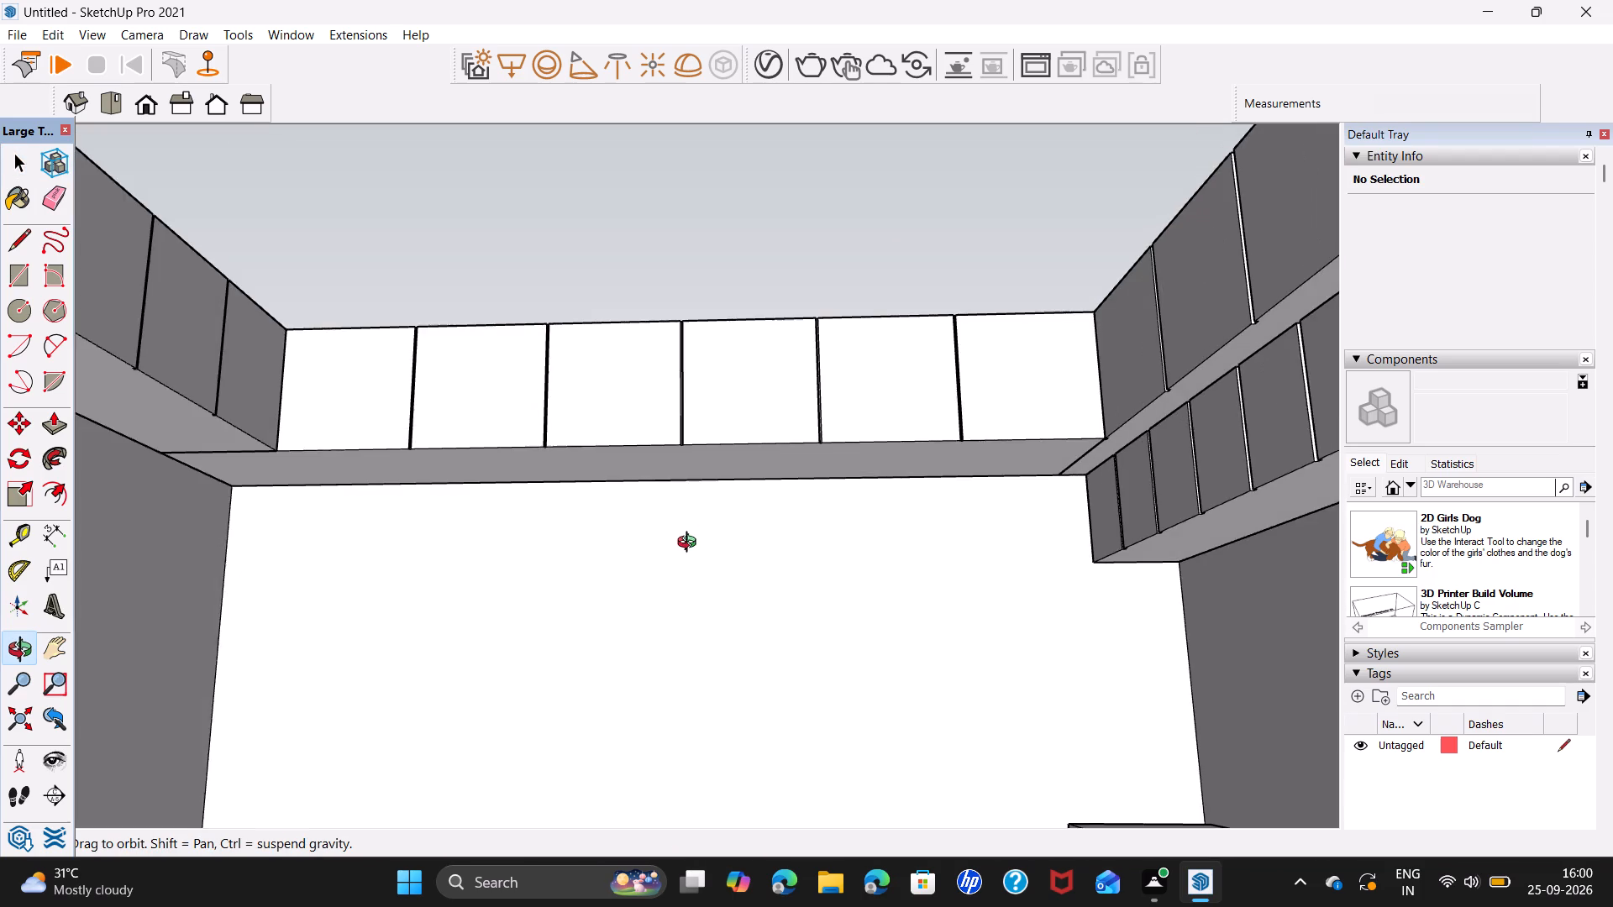
pyautogui.moveTo(691, 544); pyautogui.dragTo(659, 552, button='middle')
pyautogui.scroll(-4, 445, 545)
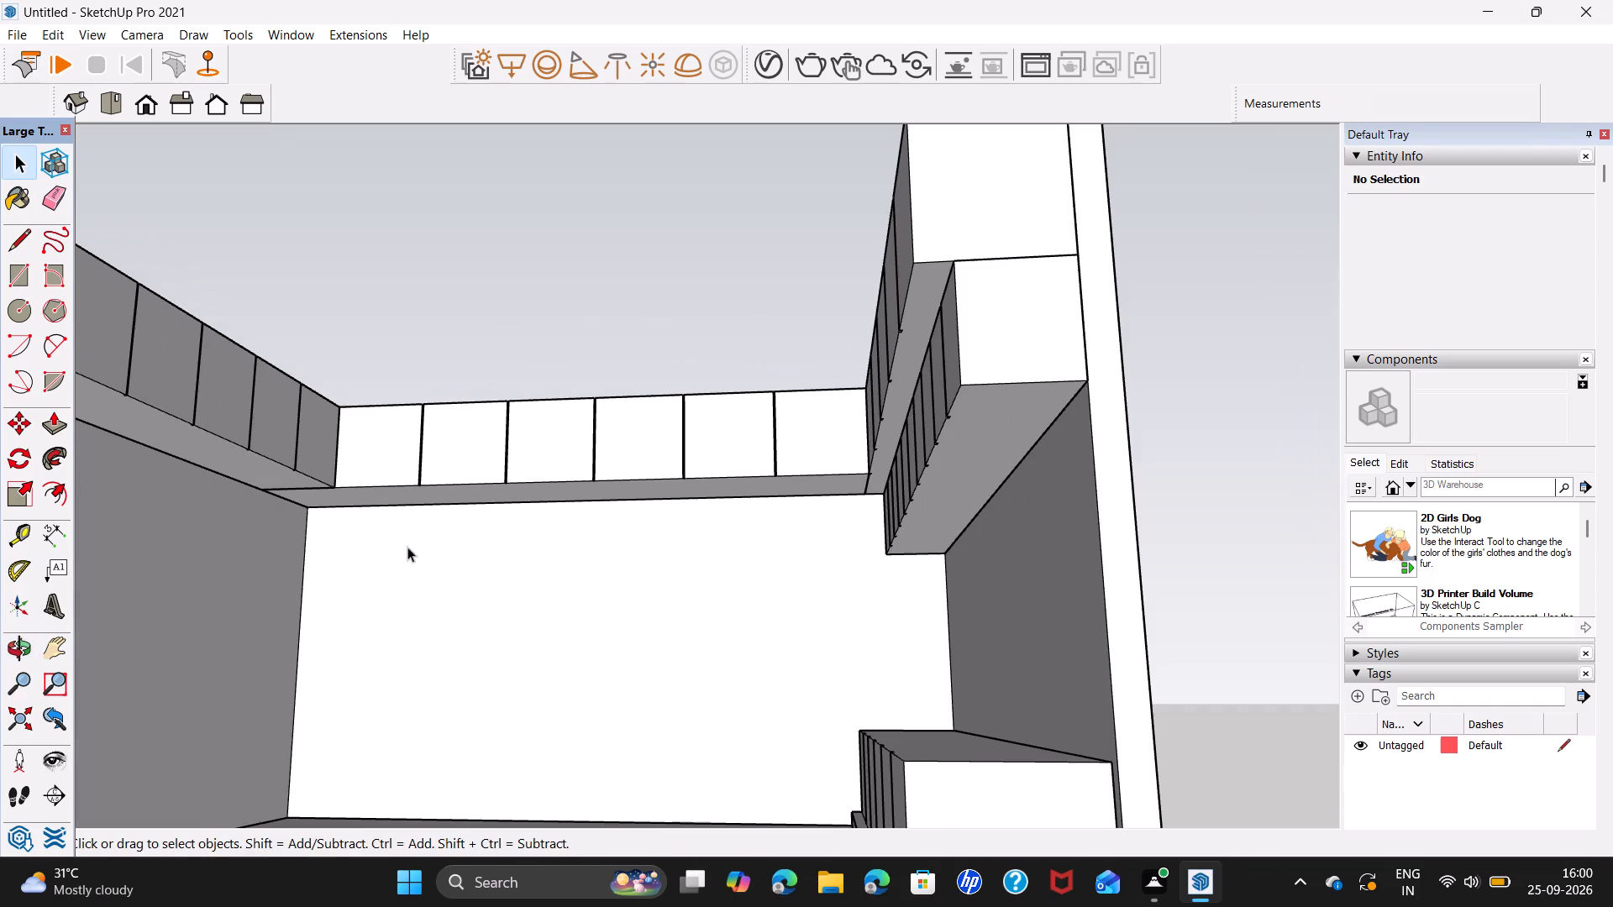
# Draw a rectangle about 2' 11 3/8" high and 15' 11 3/4" long on the side wall directly beneath the overhead cupboard.
pyautogui.moveTo(407, 547); pyautogui.dragTo(340, 633, button='middle')
pyautogui.moveTo(325, 600); pyautogui.dragTo(783, 425, button='middle')
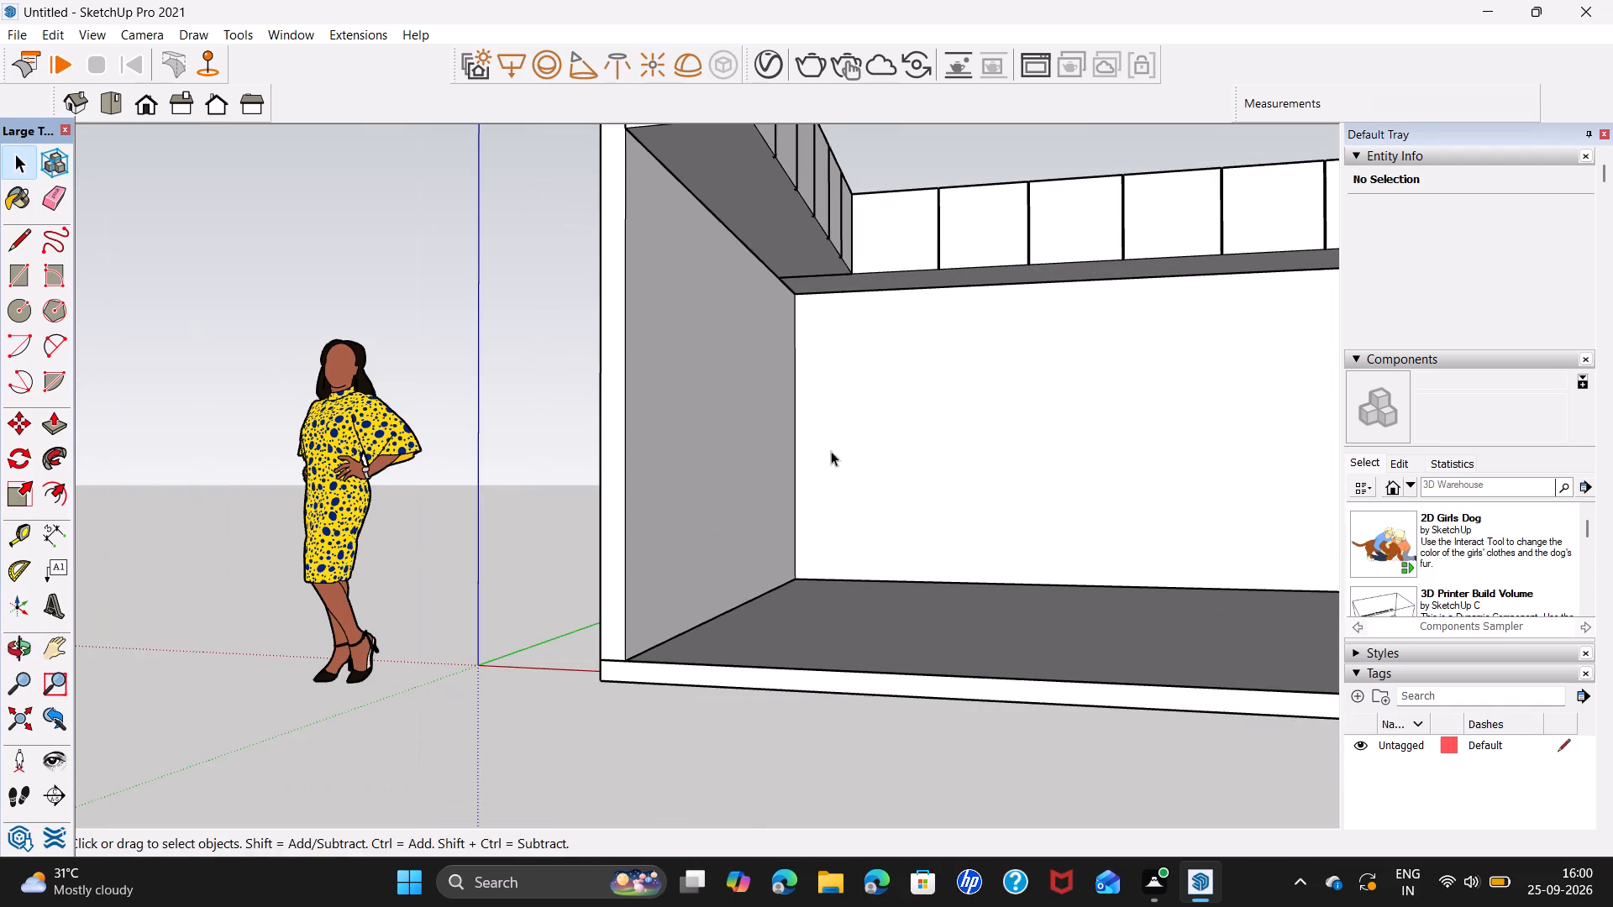
pyautogui.moveTo(994, 469); pyautogui.dragTo(716, 474, button='middle')
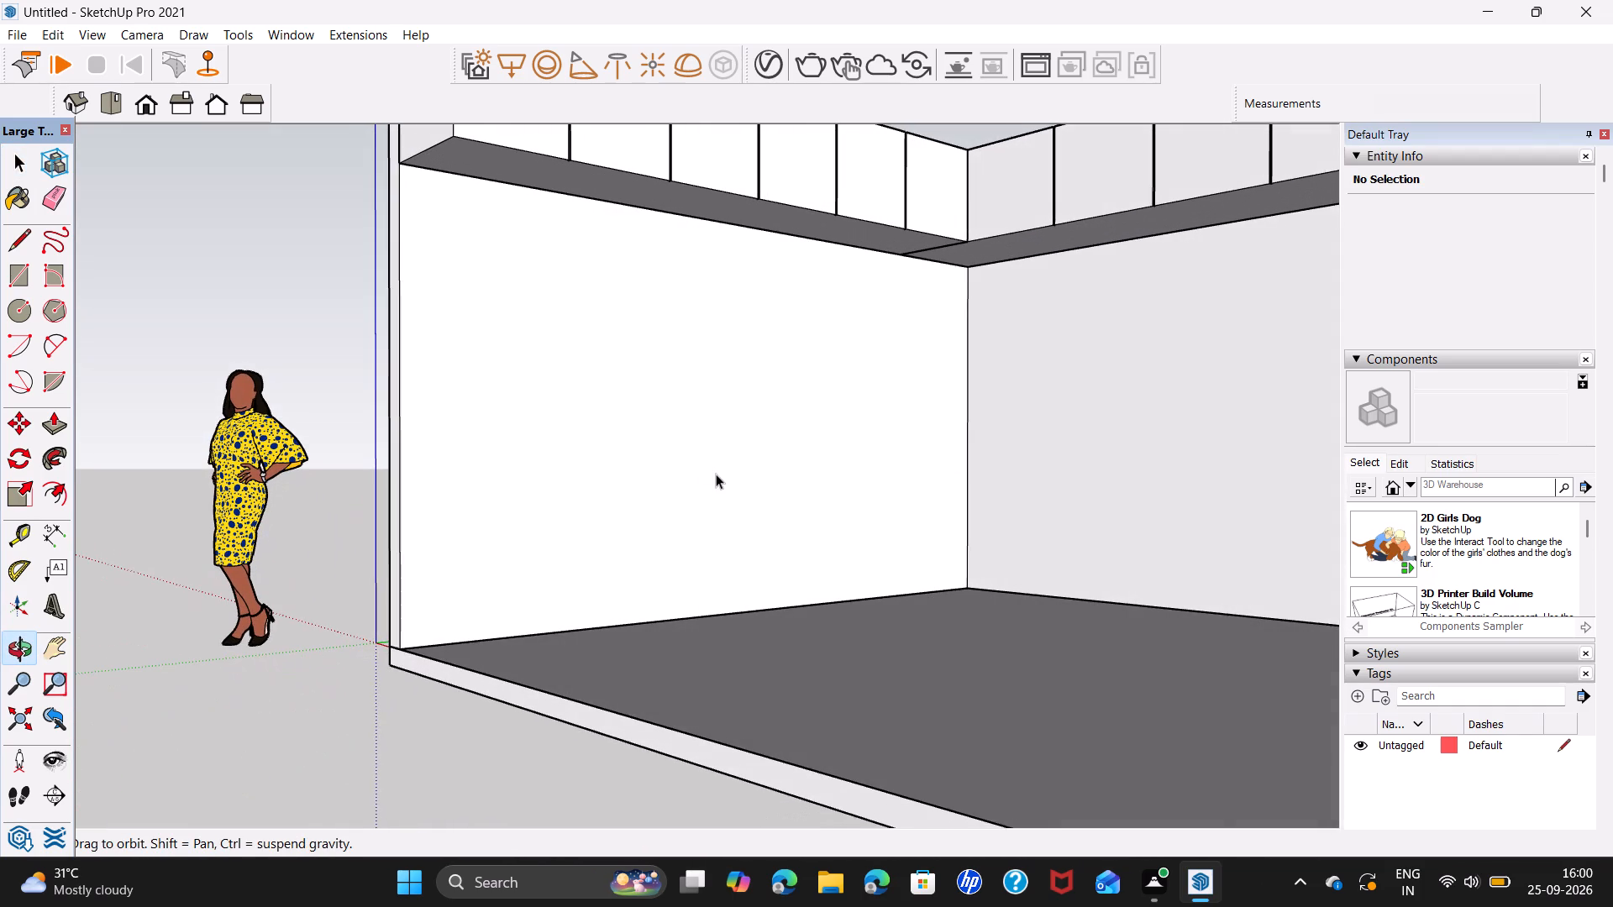
pyautogui.press('r')
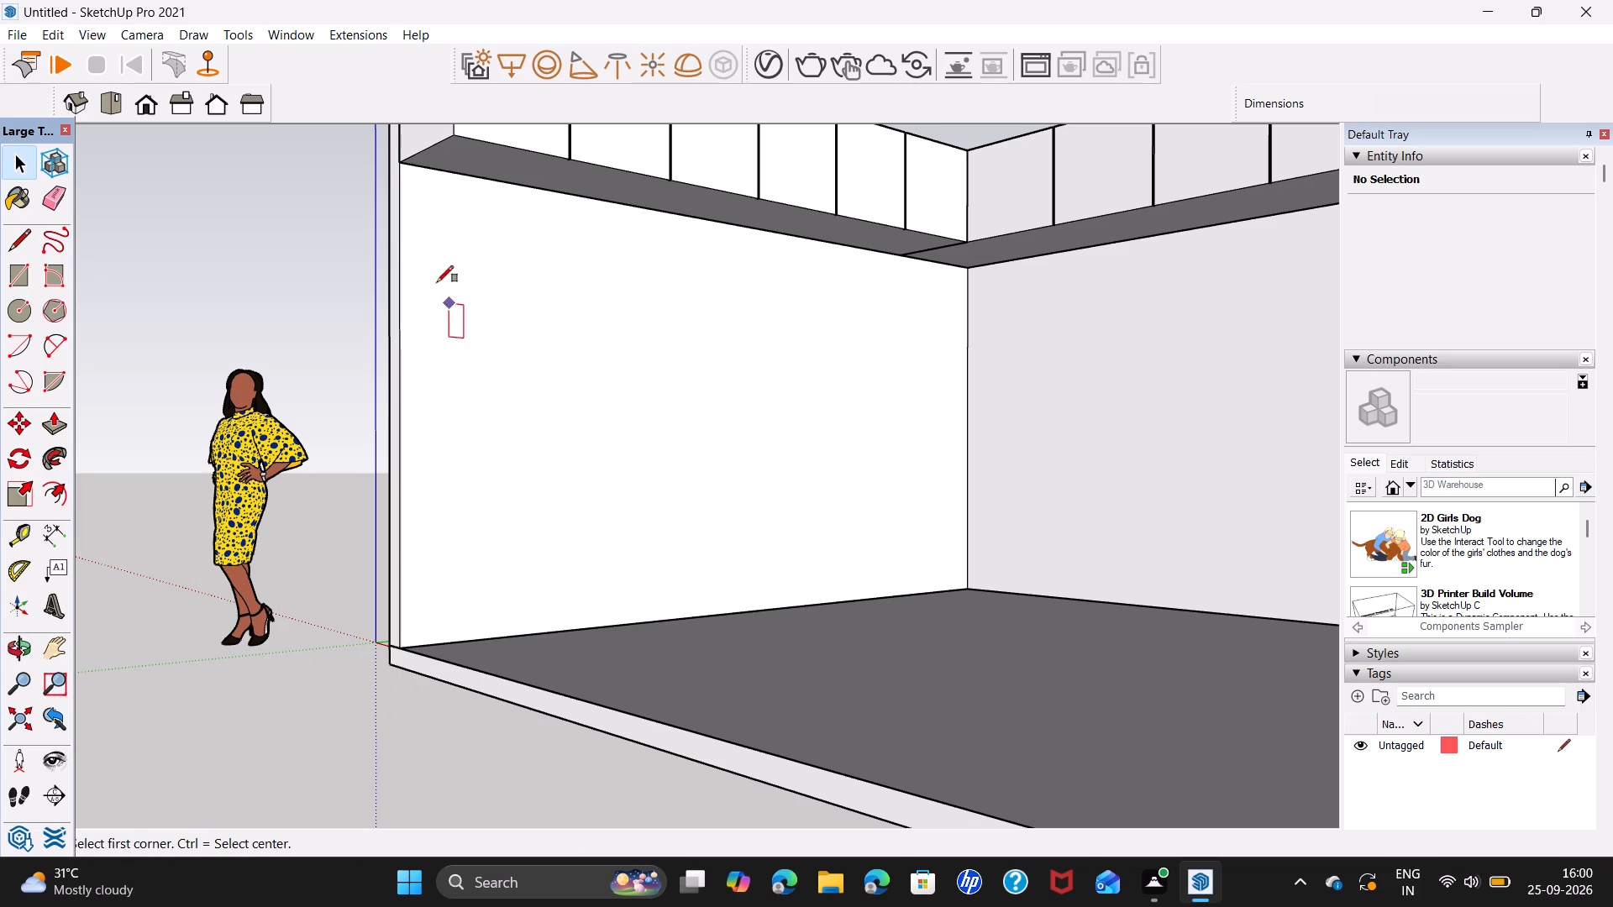
pyautogui.click(406, 165)
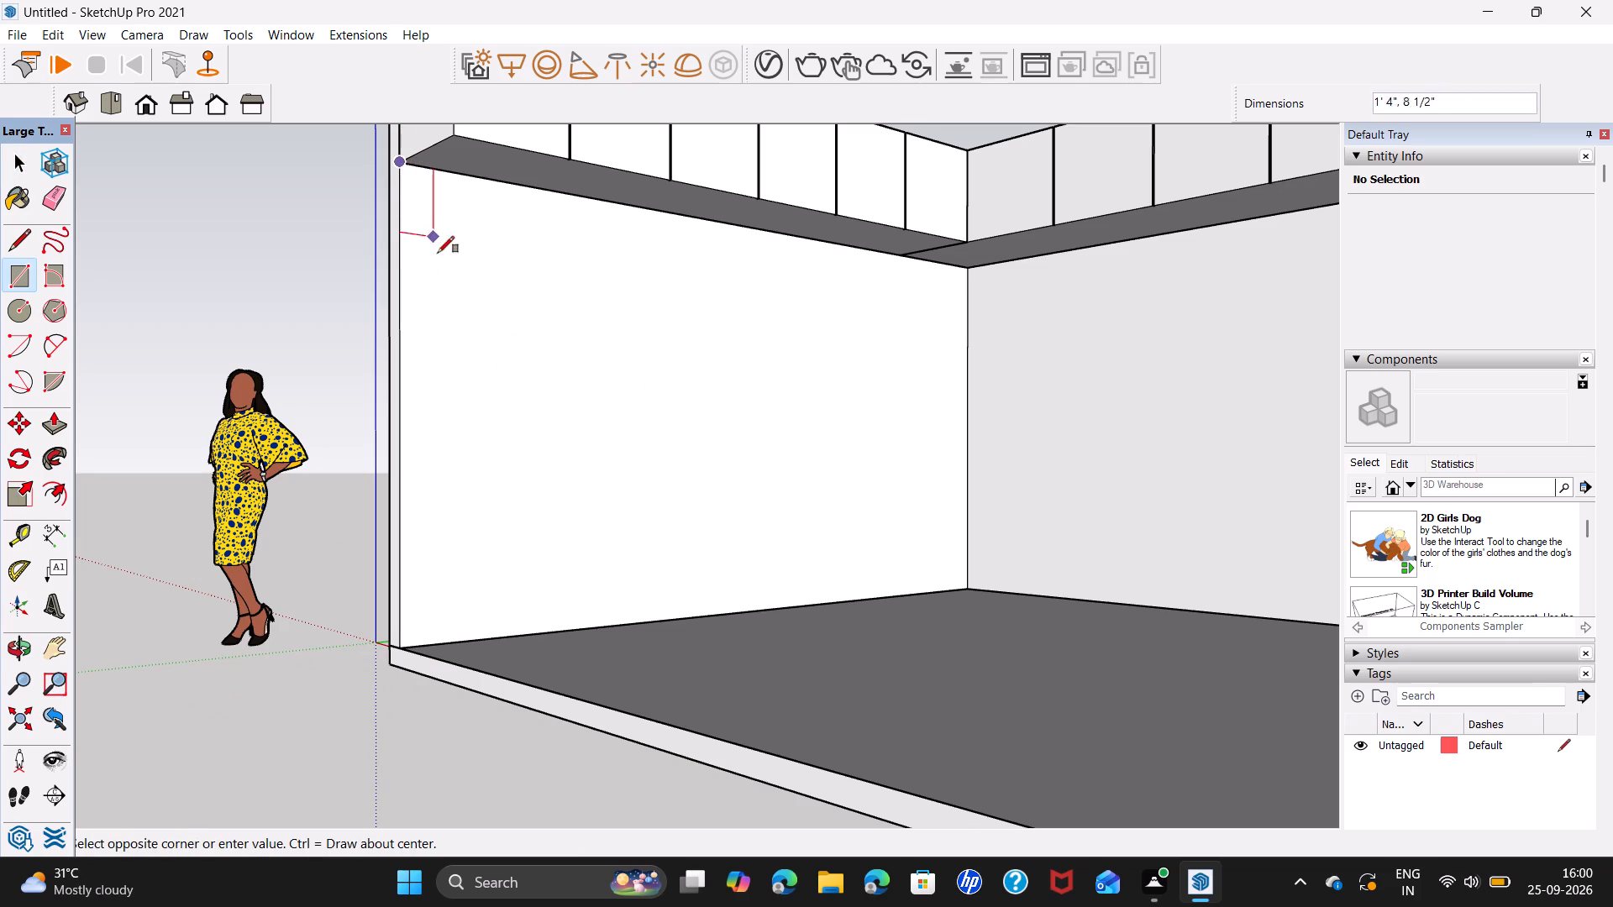
pyautogui.click(971, 376)
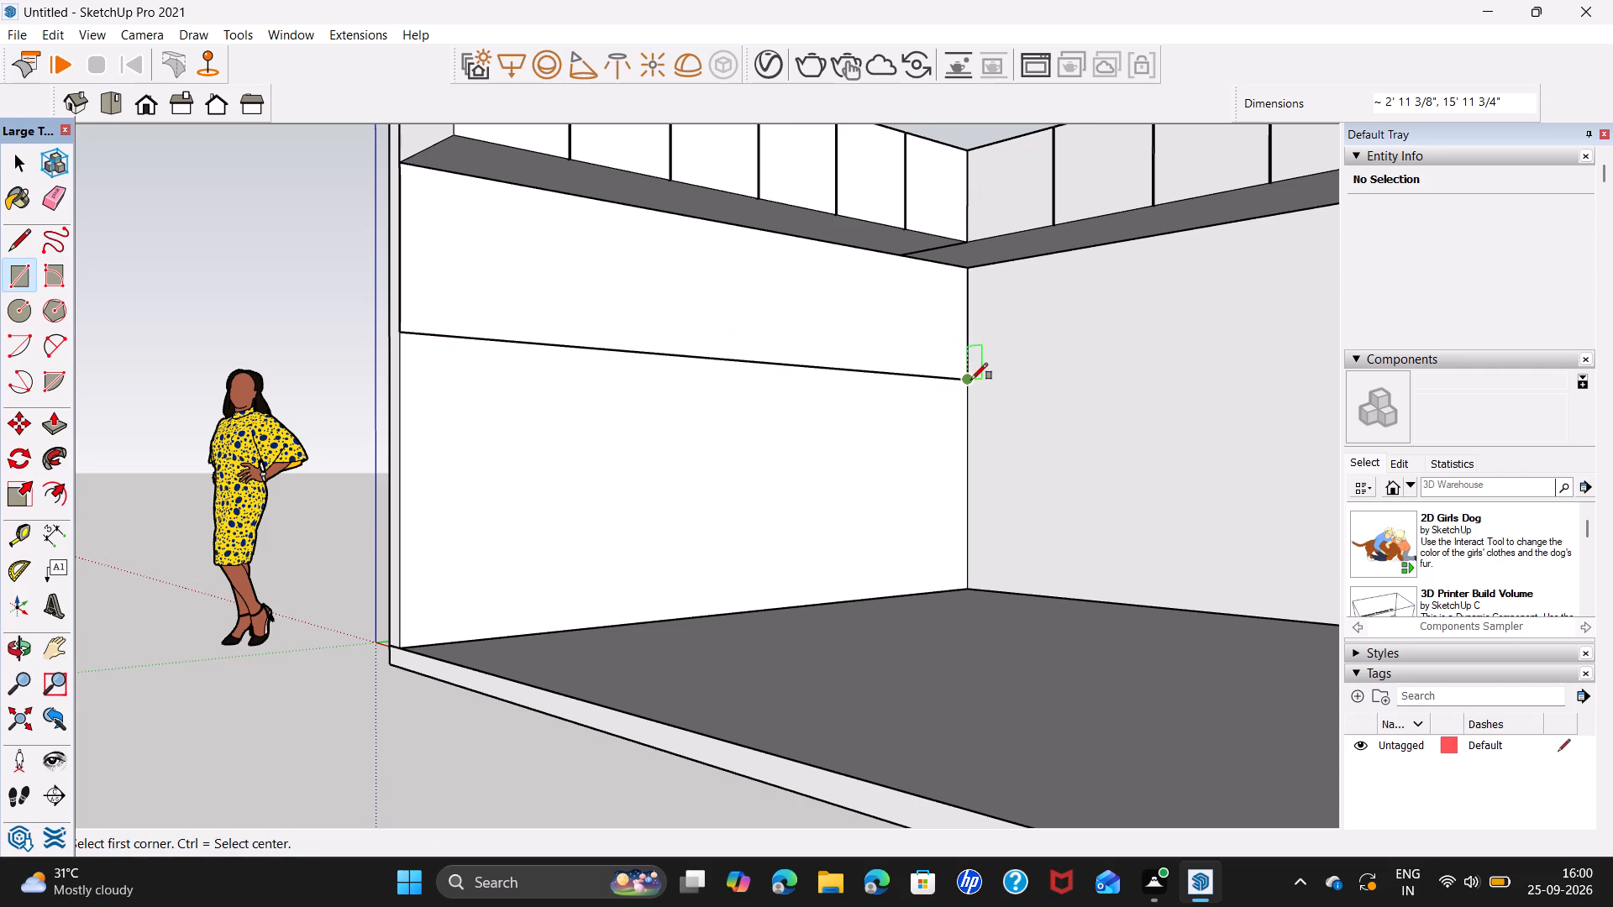
# Draw a rectangle about 10' 11 1/4" by 2' 11 3/8" on the back wall under the cupboard, starting from the side-wall corner.
pyautogui.scroll(-3, 963, 368)
pyautogui.moveTo(948, 401); pyautogui.dragTo(1168, 412, button='middle')
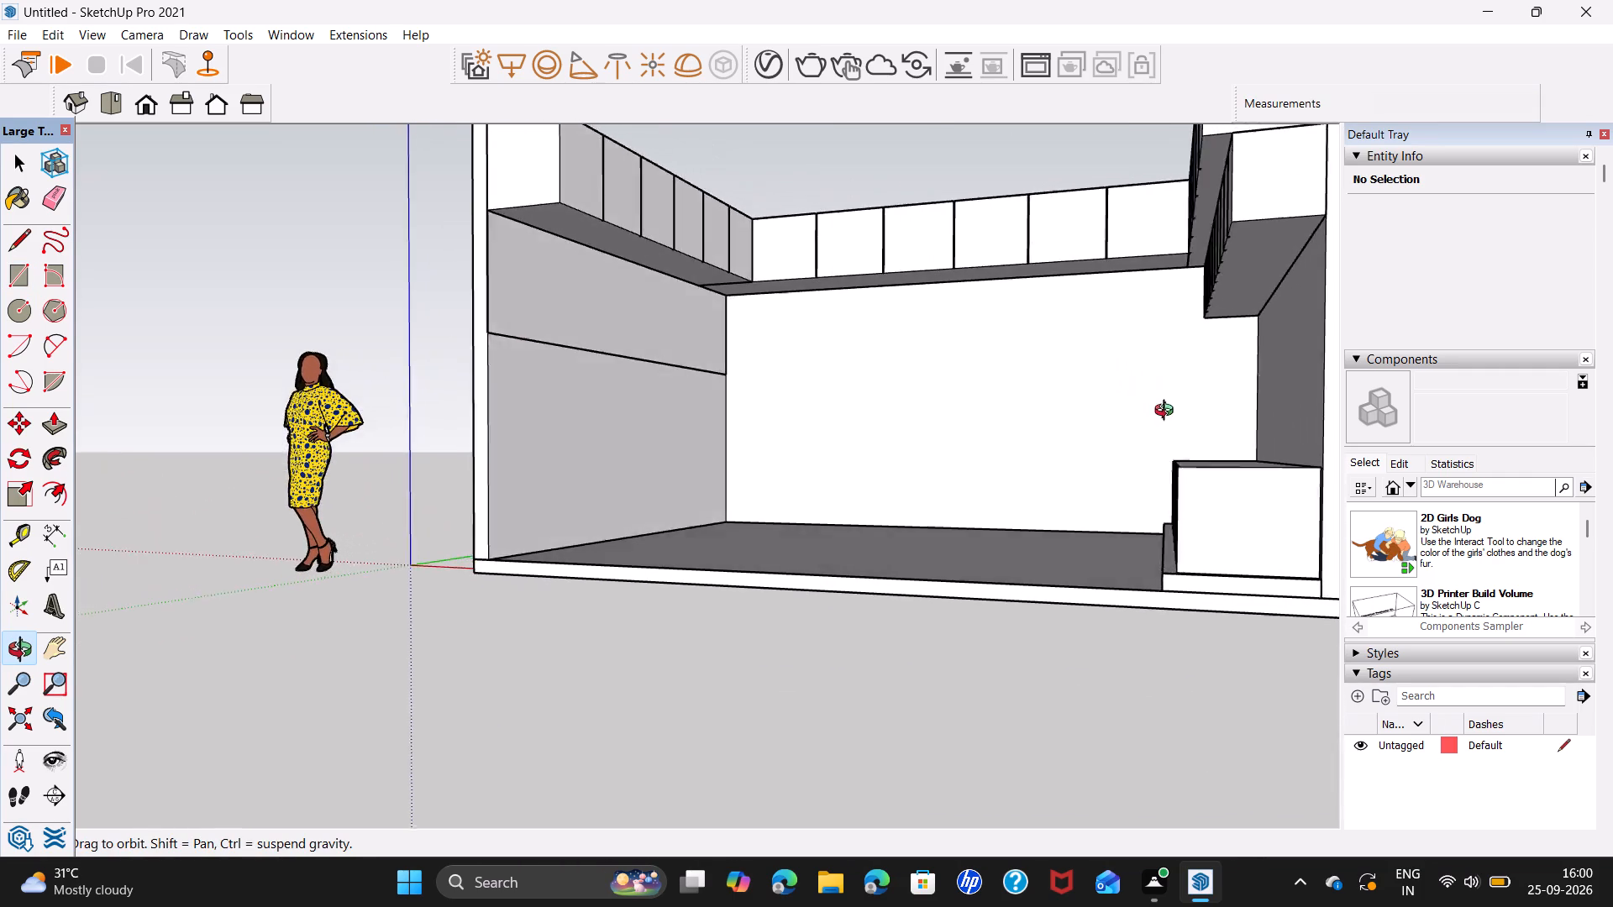
pyautogui.moveTo(1168, 412); pyautogui.dragTo(1209, 433, button='middle')
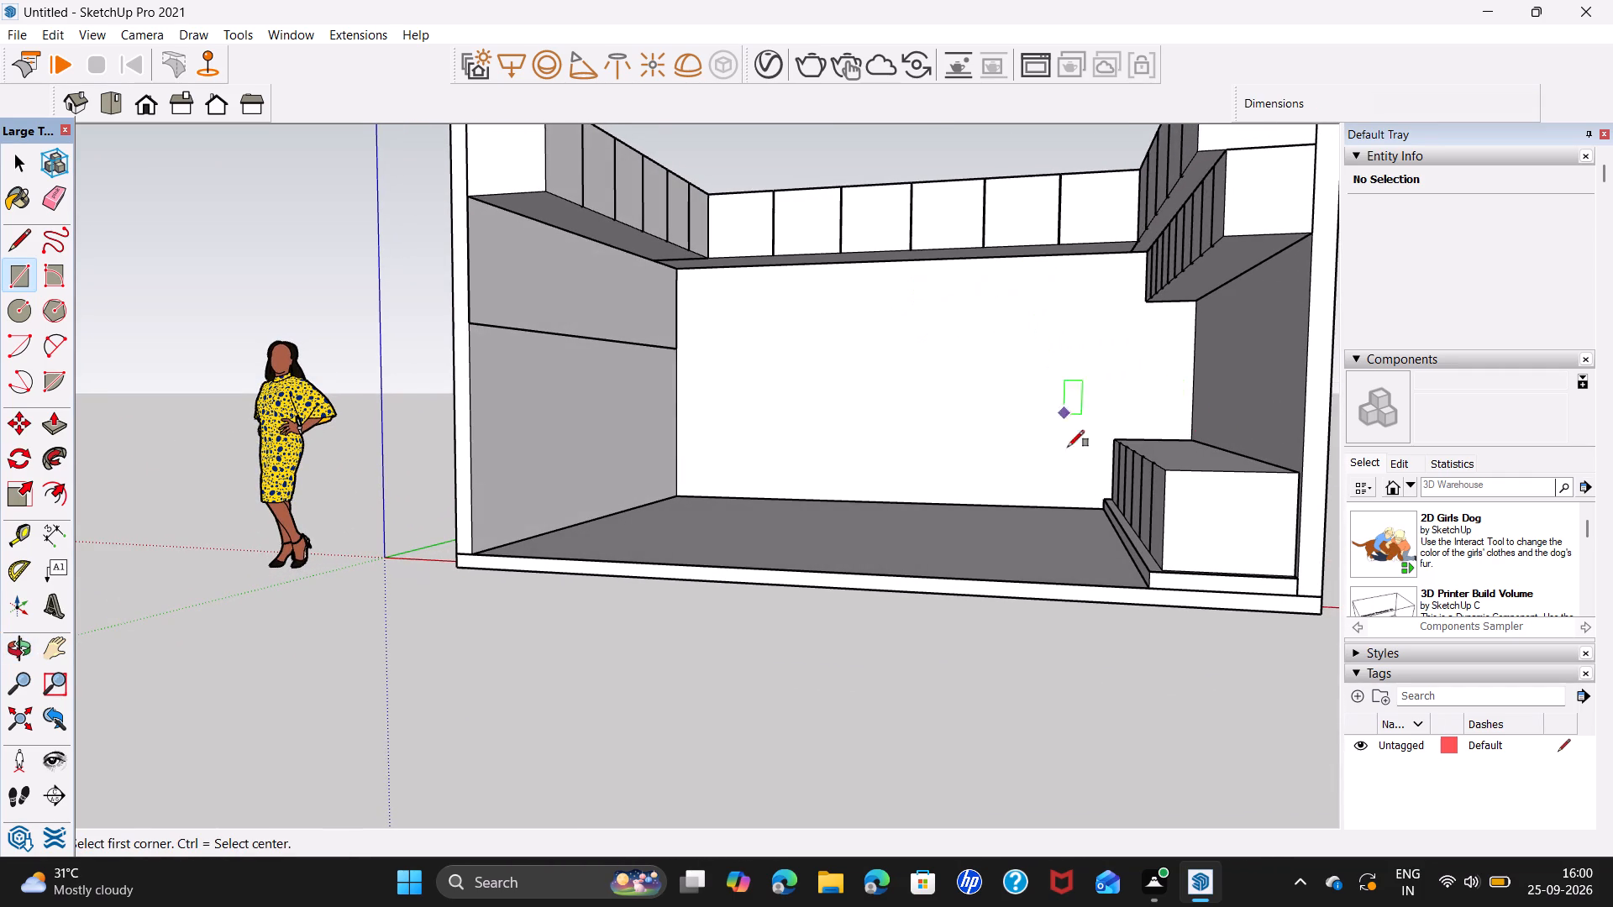
pyautogui.click(680, 270)
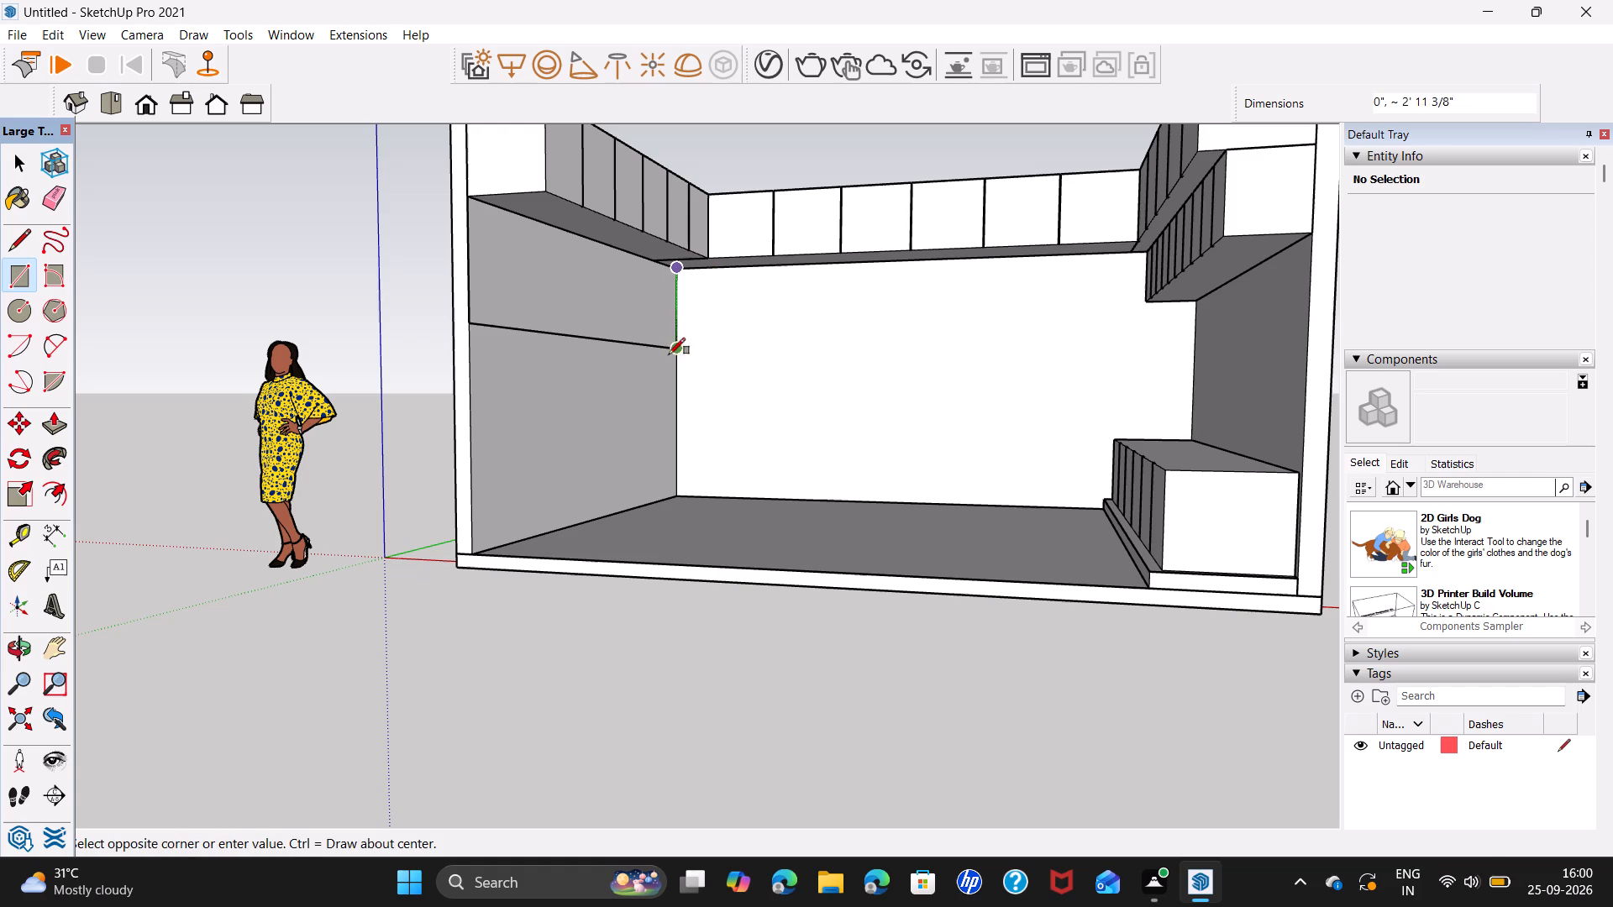
pyautogui.click(680, 348)
pyautogui.click(982, 339)
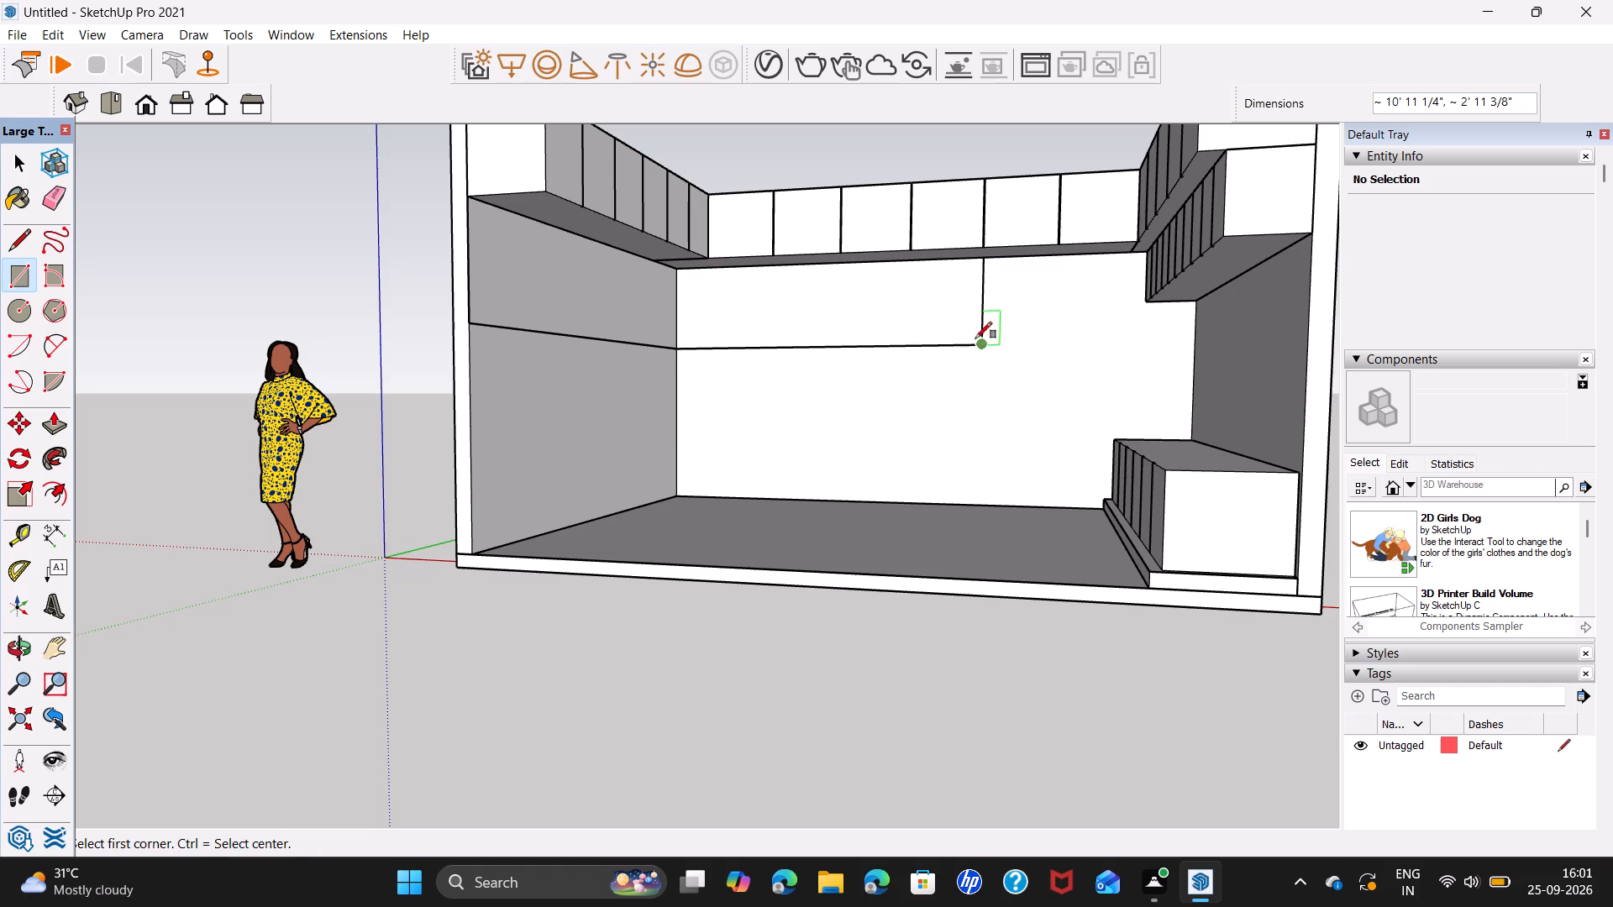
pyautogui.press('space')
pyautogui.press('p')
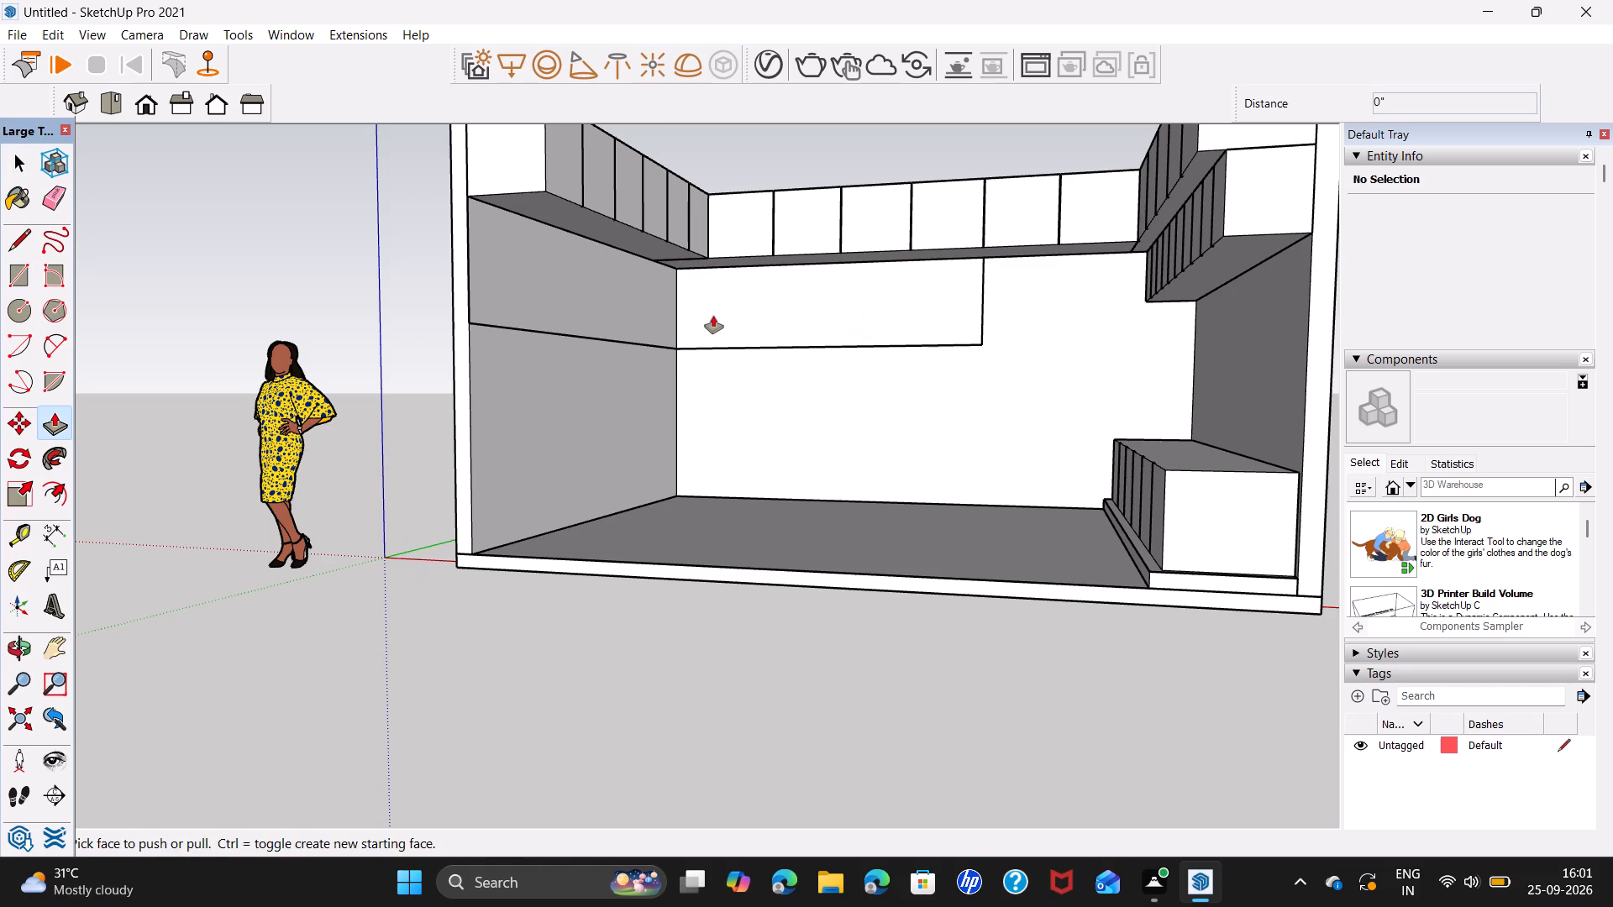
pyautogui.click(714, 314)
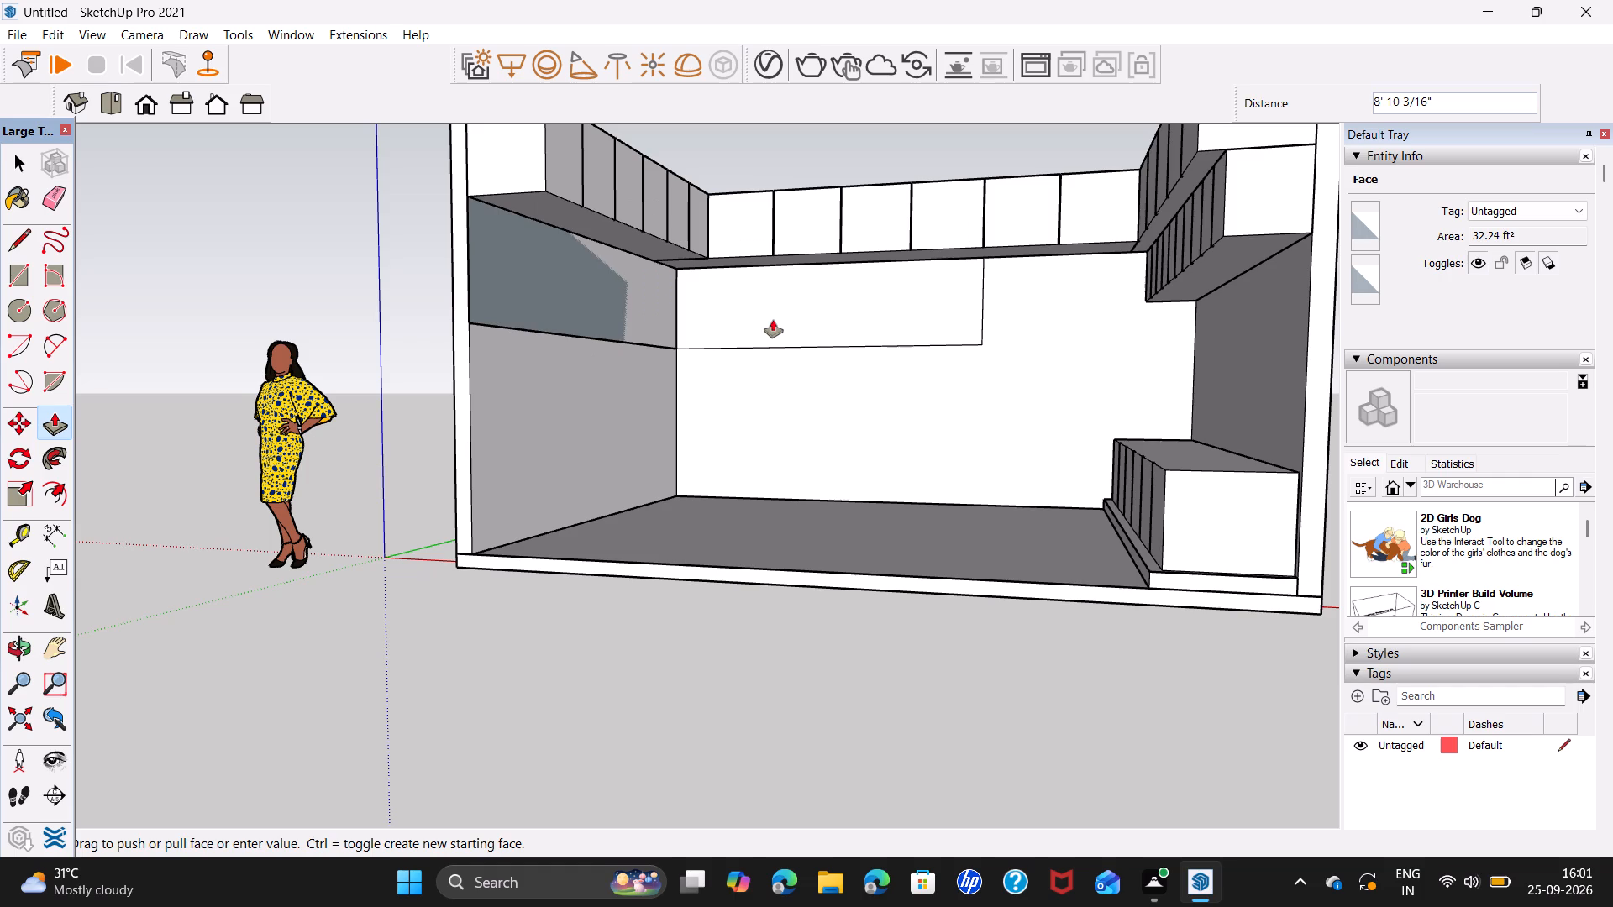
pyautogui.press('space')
# Push/Pull the side-wall rectangle beneath the overhead cupboards out by 1'6", and repeat that depth on the back-wall rectangle.
pyautogui.click(632, 312)
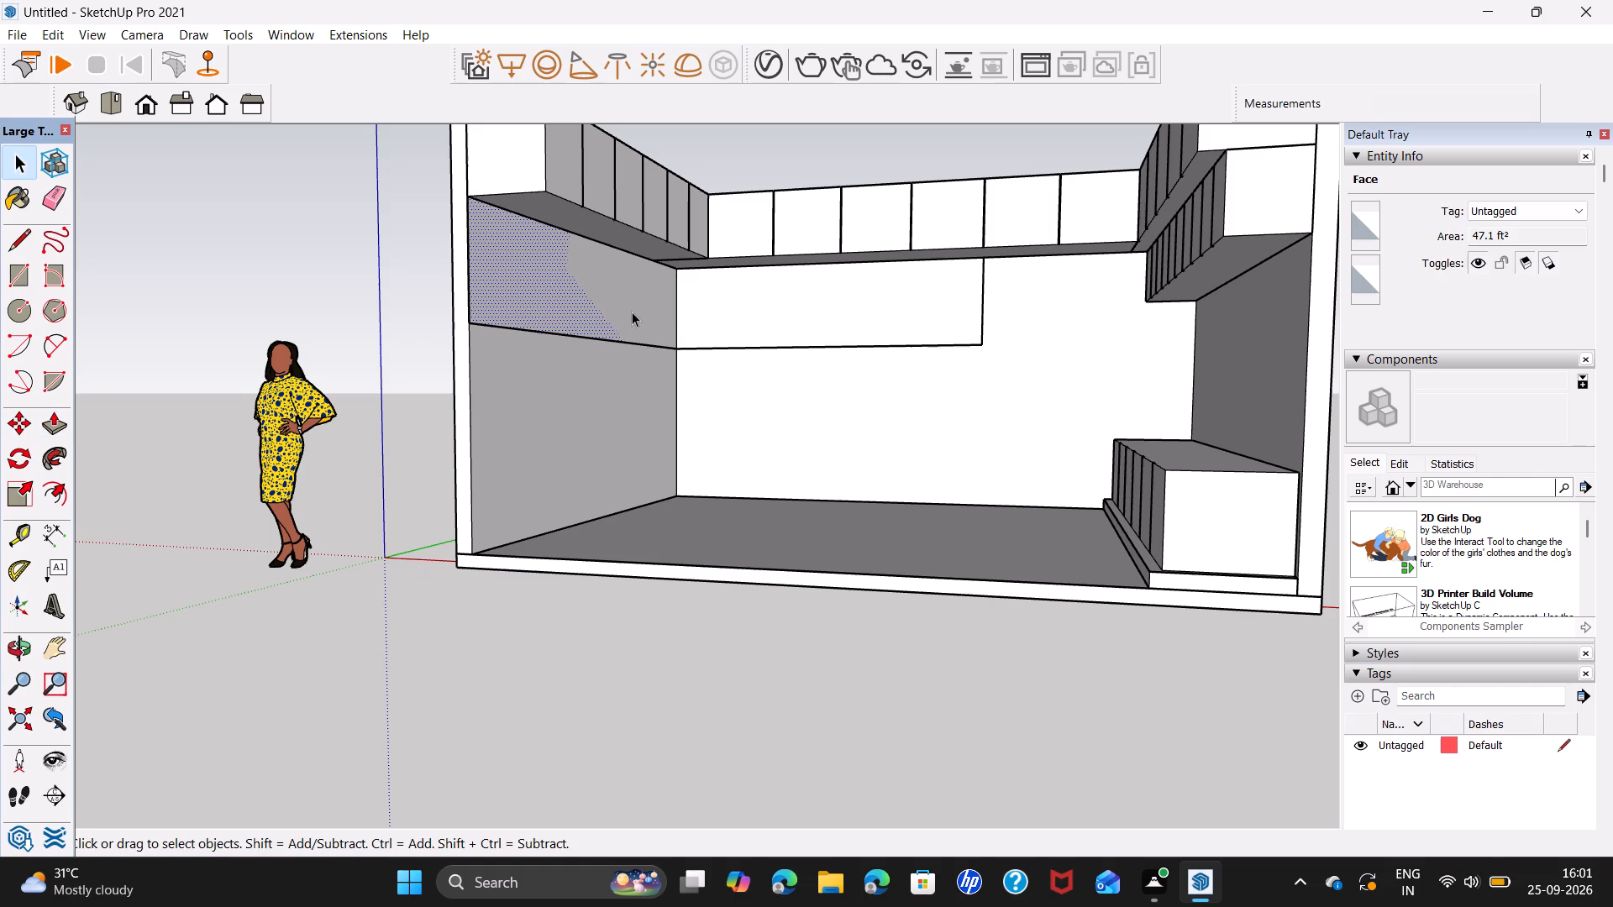
pyautogui.press('p')
pyautogui.click(631, 312)
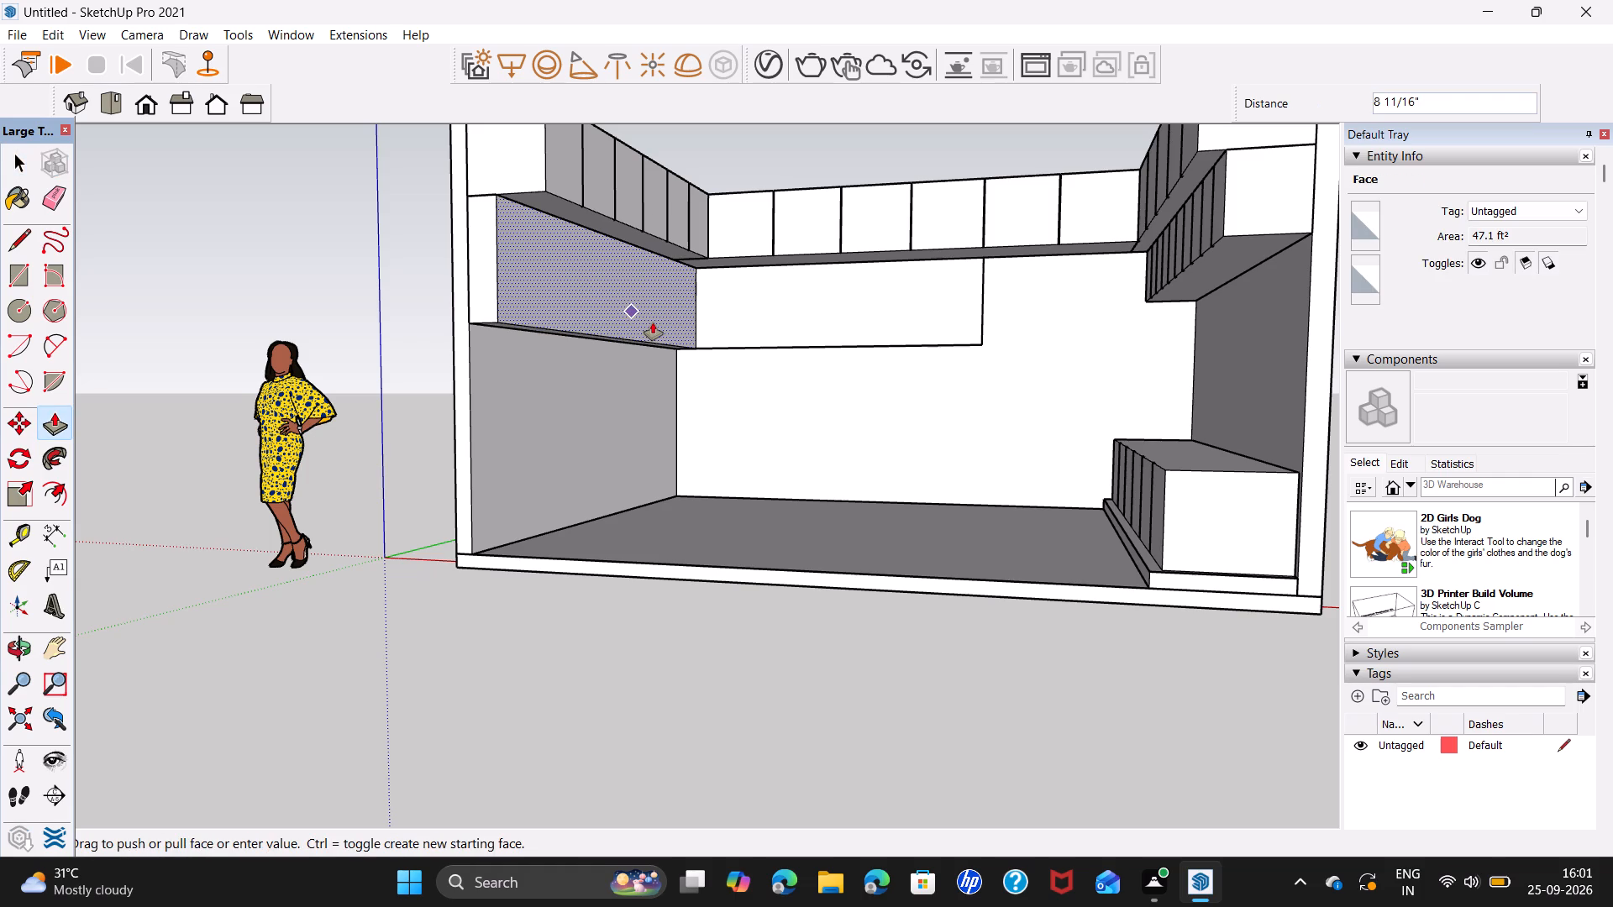
pyautogui.press('1')
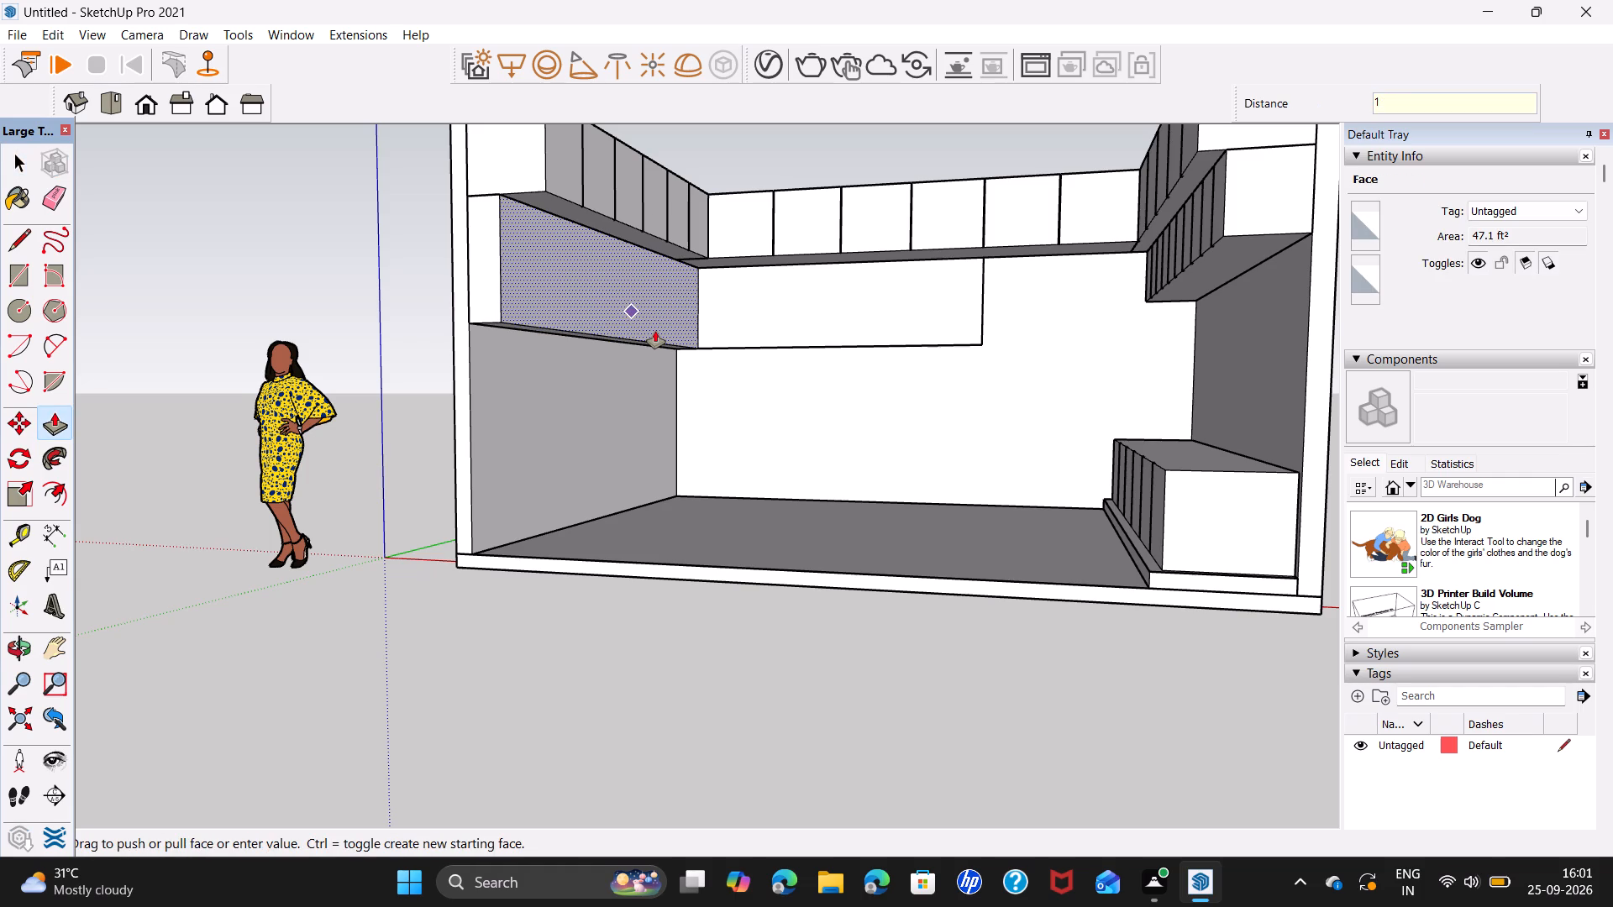
pyautogui.press("'")
pyautogui.press('6')
pyautogui.press('Return')
pyautogui.doubleClick(801, 294)
pyautogui.press('space')
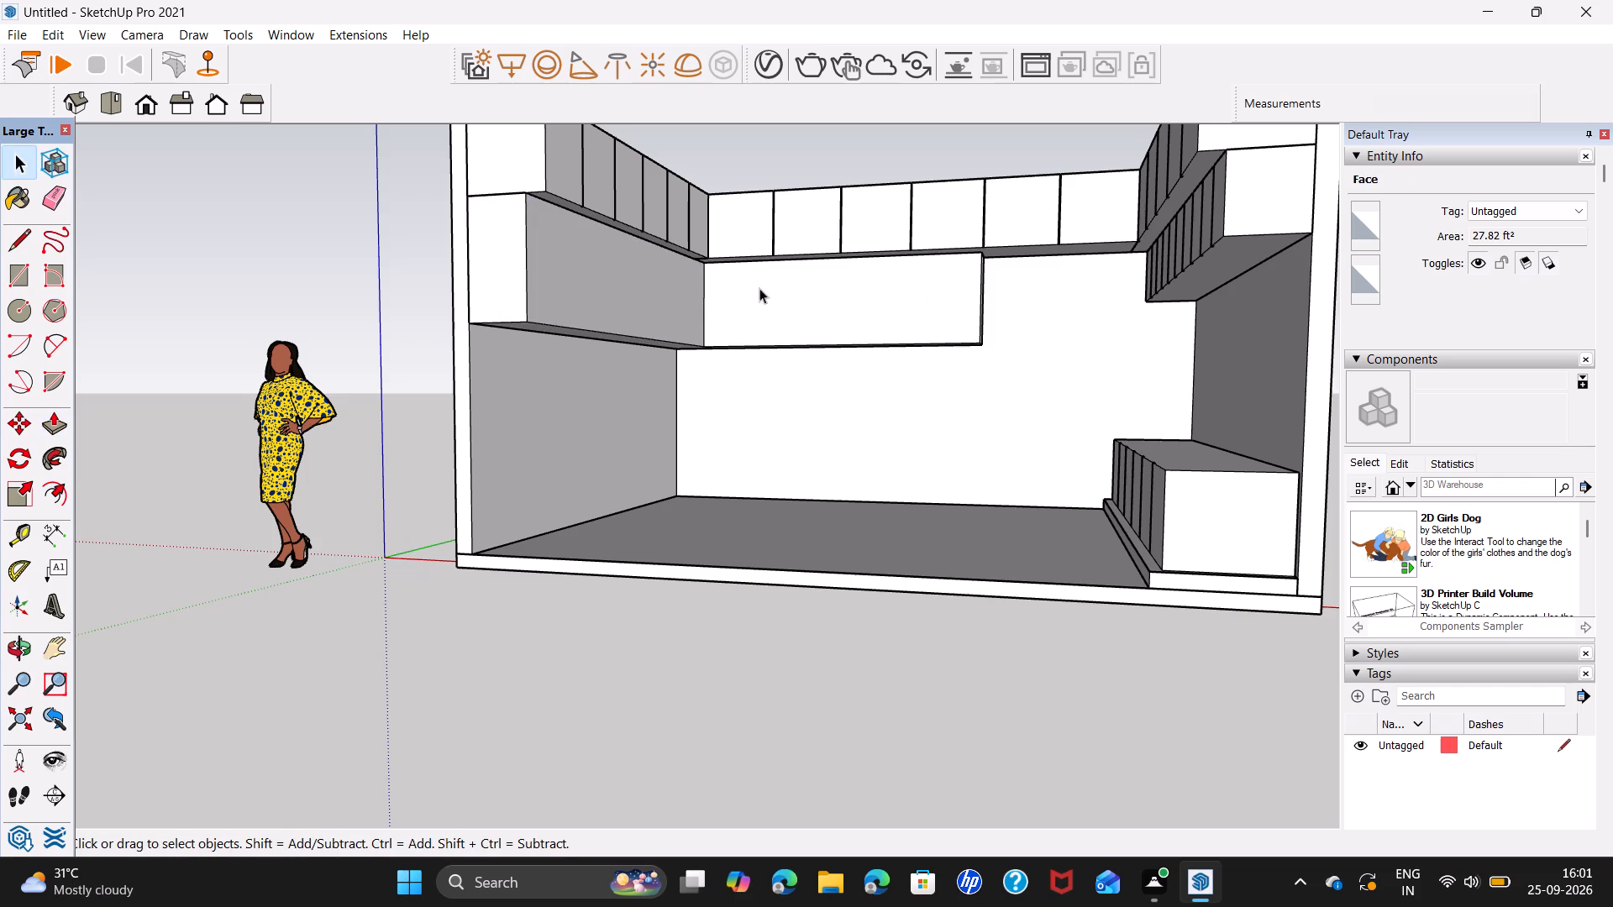
# Copy the side lower cupboard's outer vertical front edge 14' 5 3/4" to the inner corner and divide the span into 7 equal parts.
pyautogui.moveTo(733, 322); pyautogui.dragTo(512, 306, button='middle')
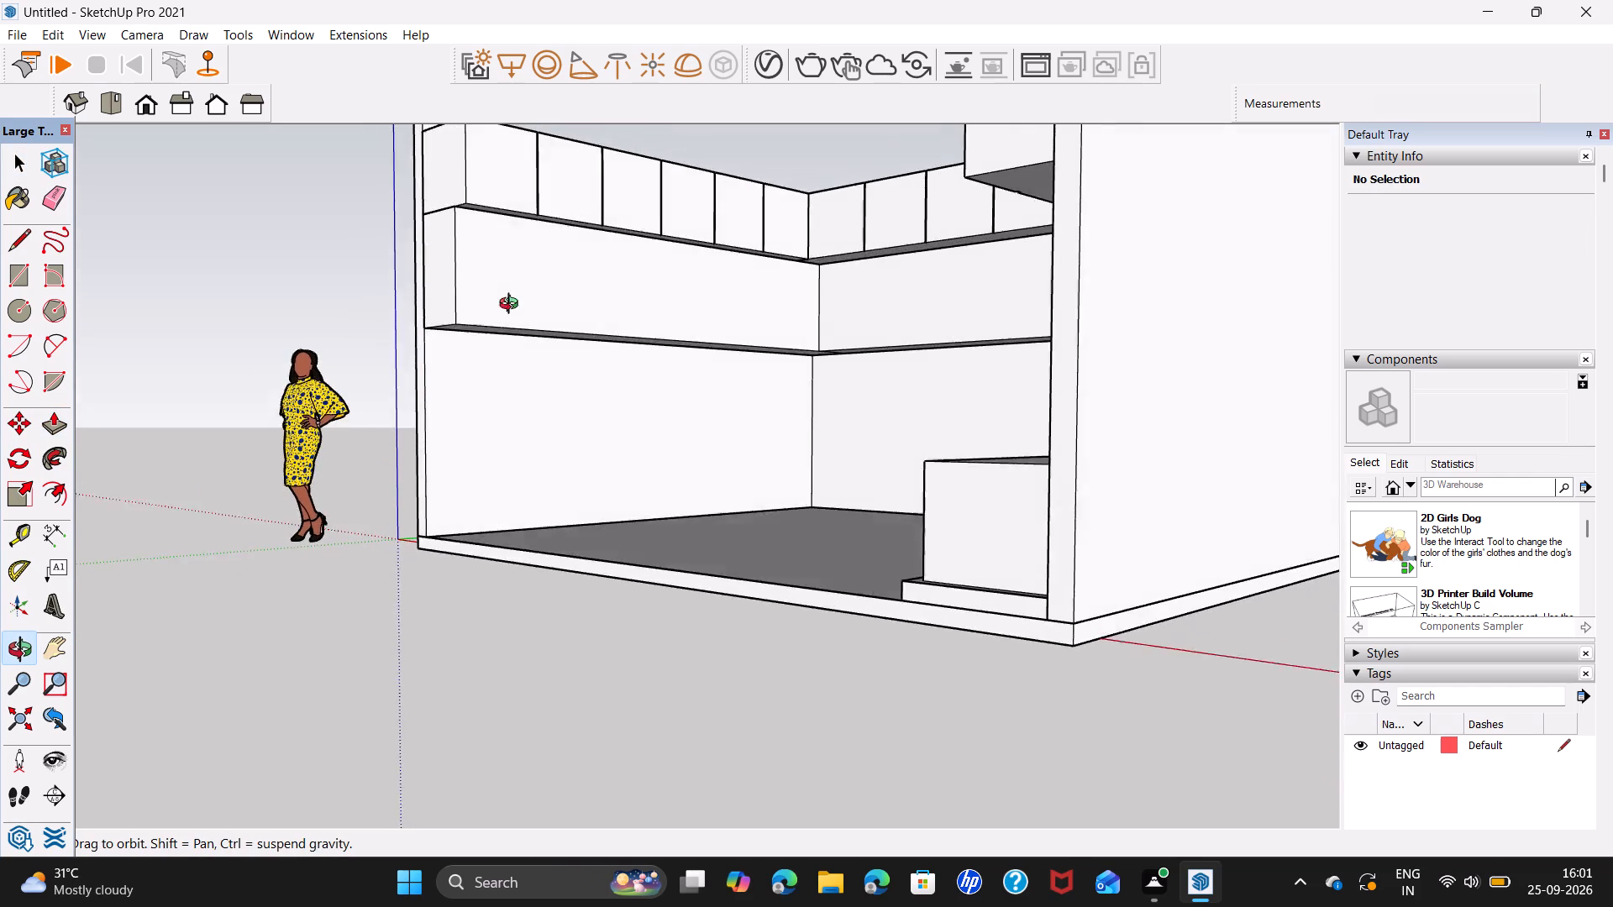
pyautogui.moveTo(512, 306); pyautogui.dragTo(822, 218, button='middle')
pyautogui.moveTo(822, 216); pyautogui.dragTo(822, 345, button='middle')
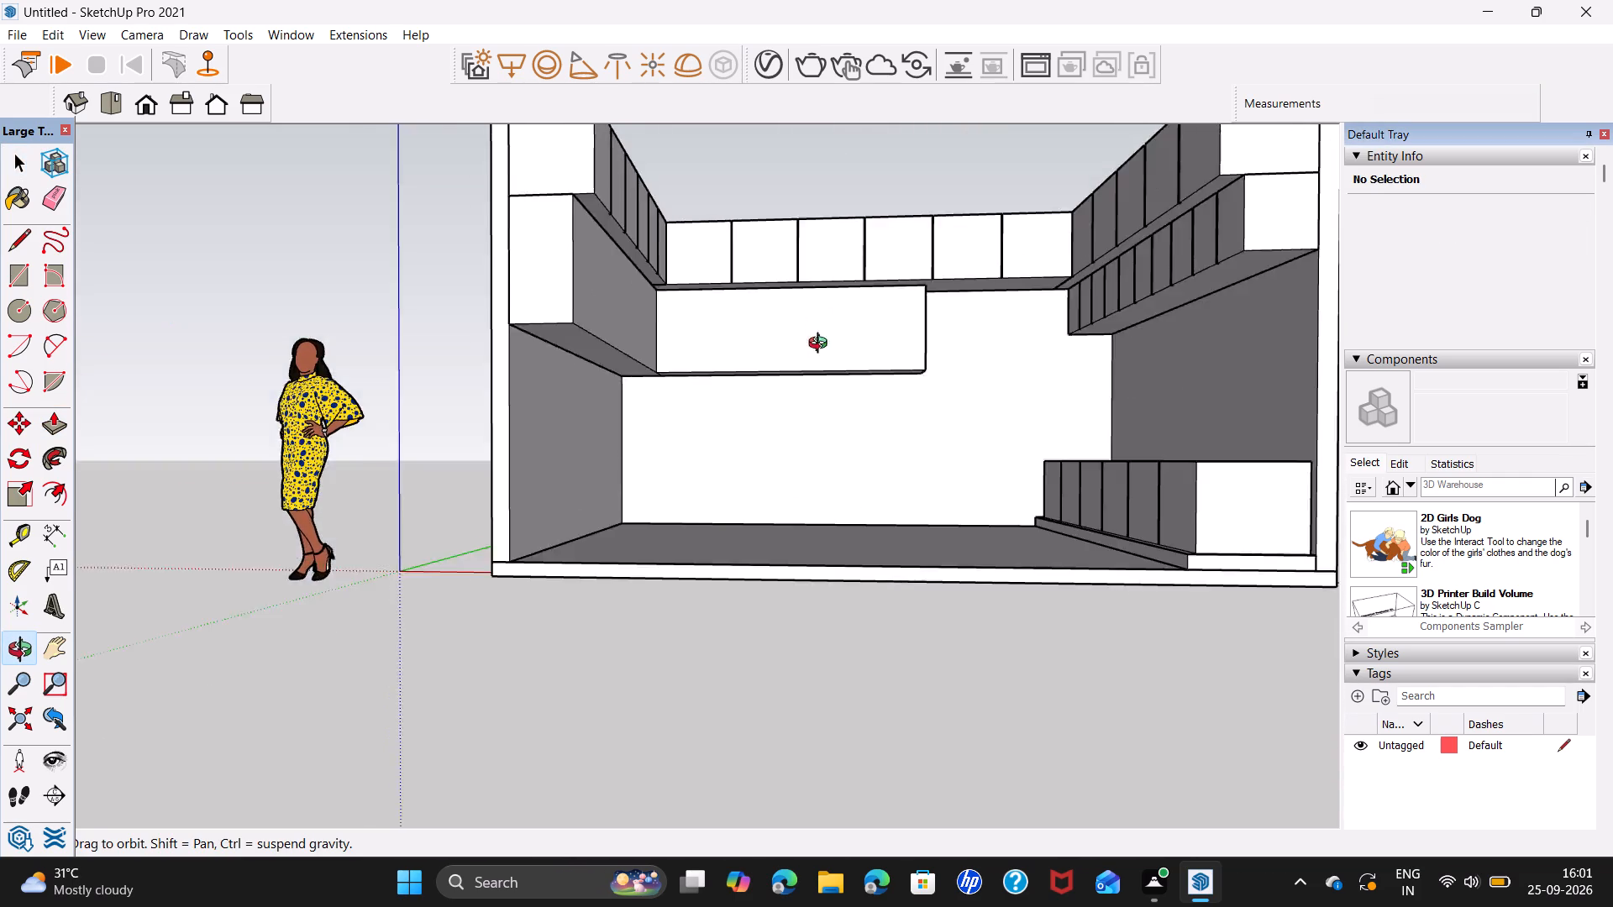
pyautogui.moveTo(822, 345); pyautogui.dragTo(596, 344, button='middle')
pyautogui.scroll(6, 443, 317)
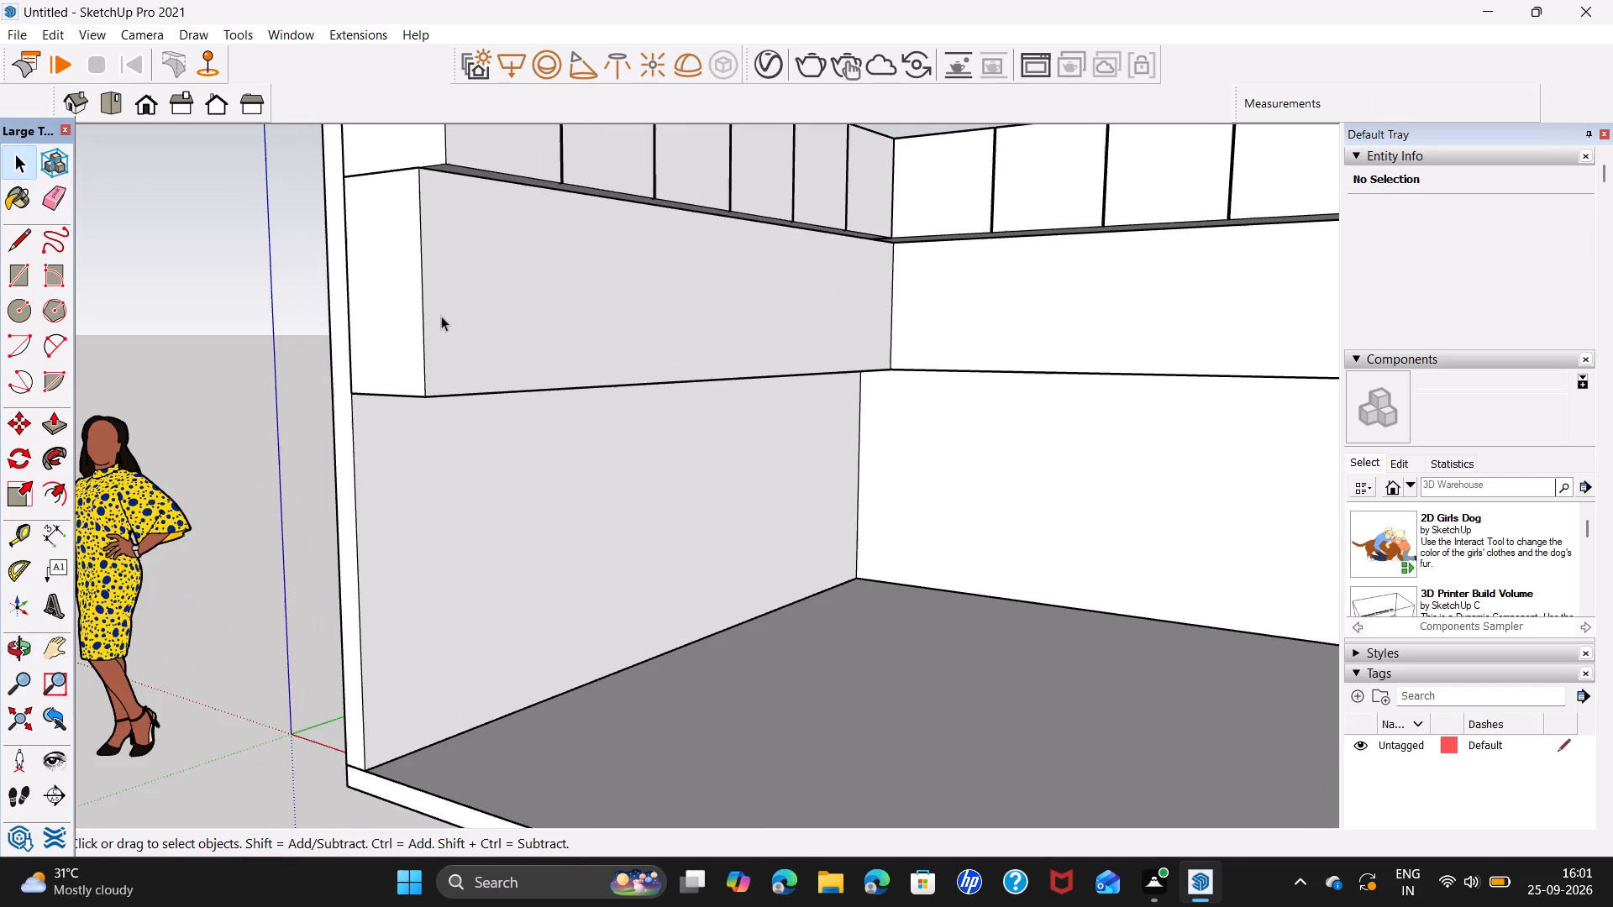
pyautogui.click(419, 375)
pyautogui.click(427, 382)
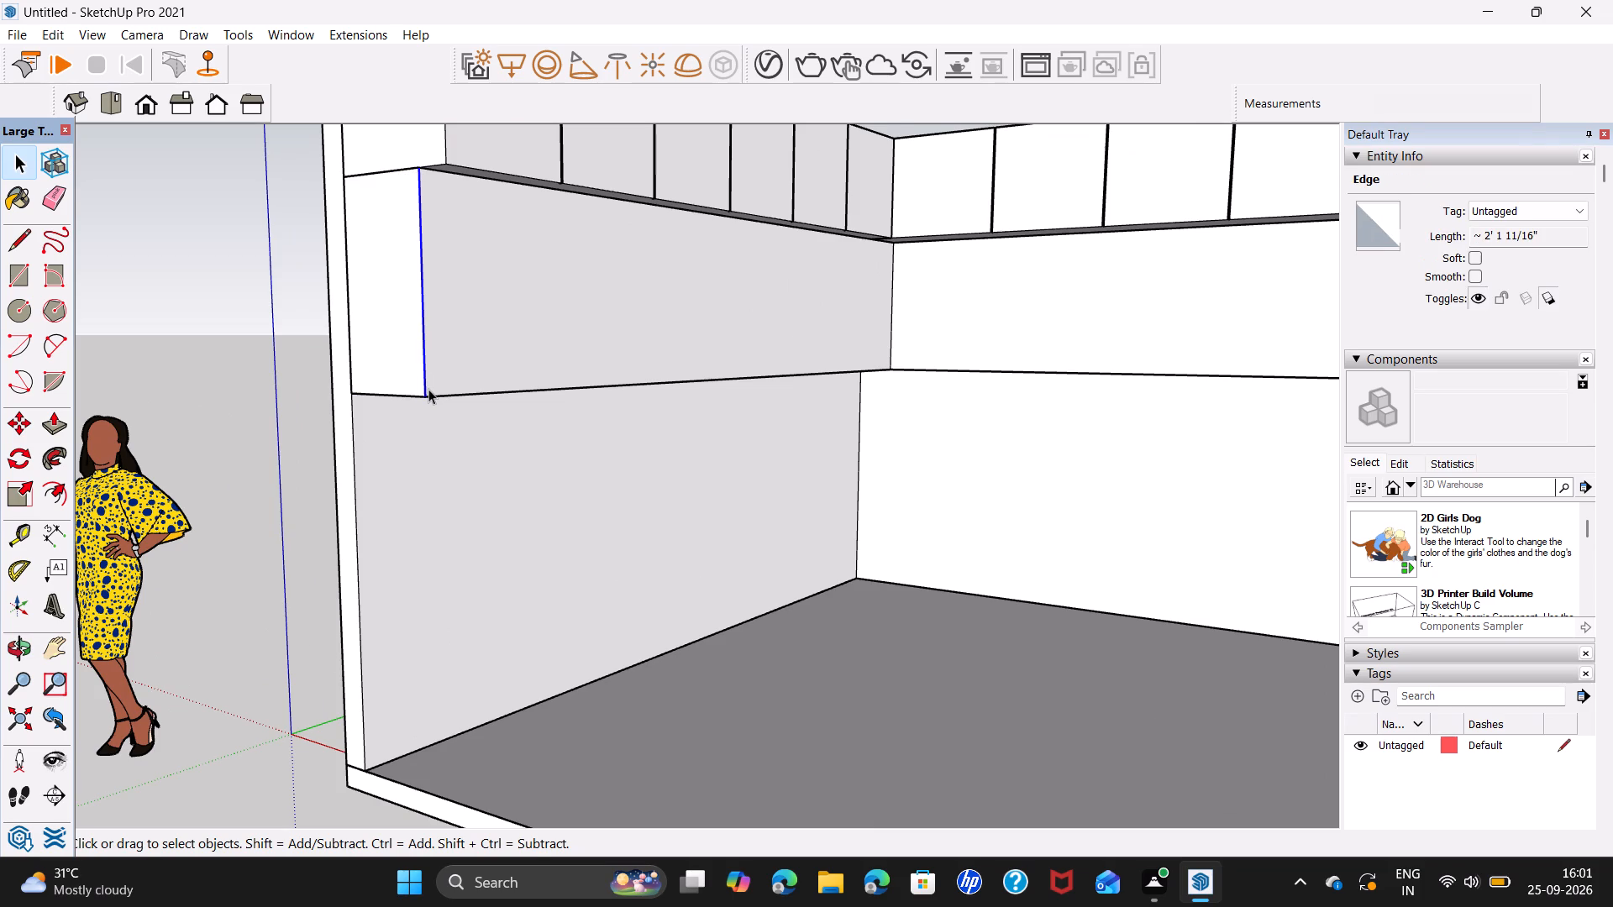
pyautogui.press('m')
pyautogui.click(427, 392)
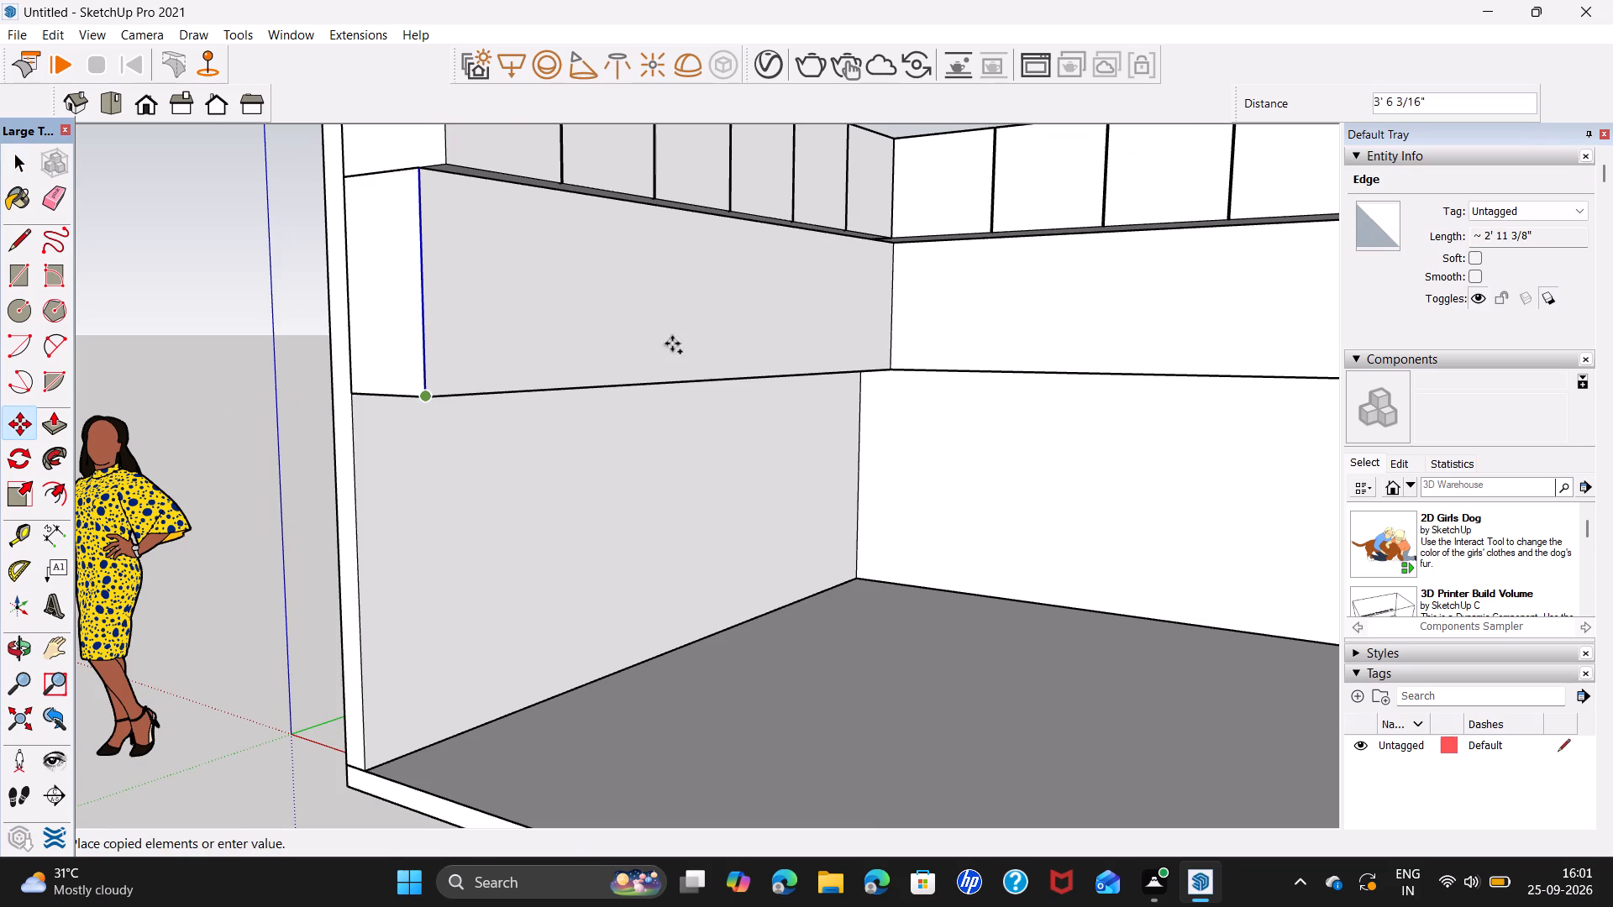
pyautogui.click(890, 370)
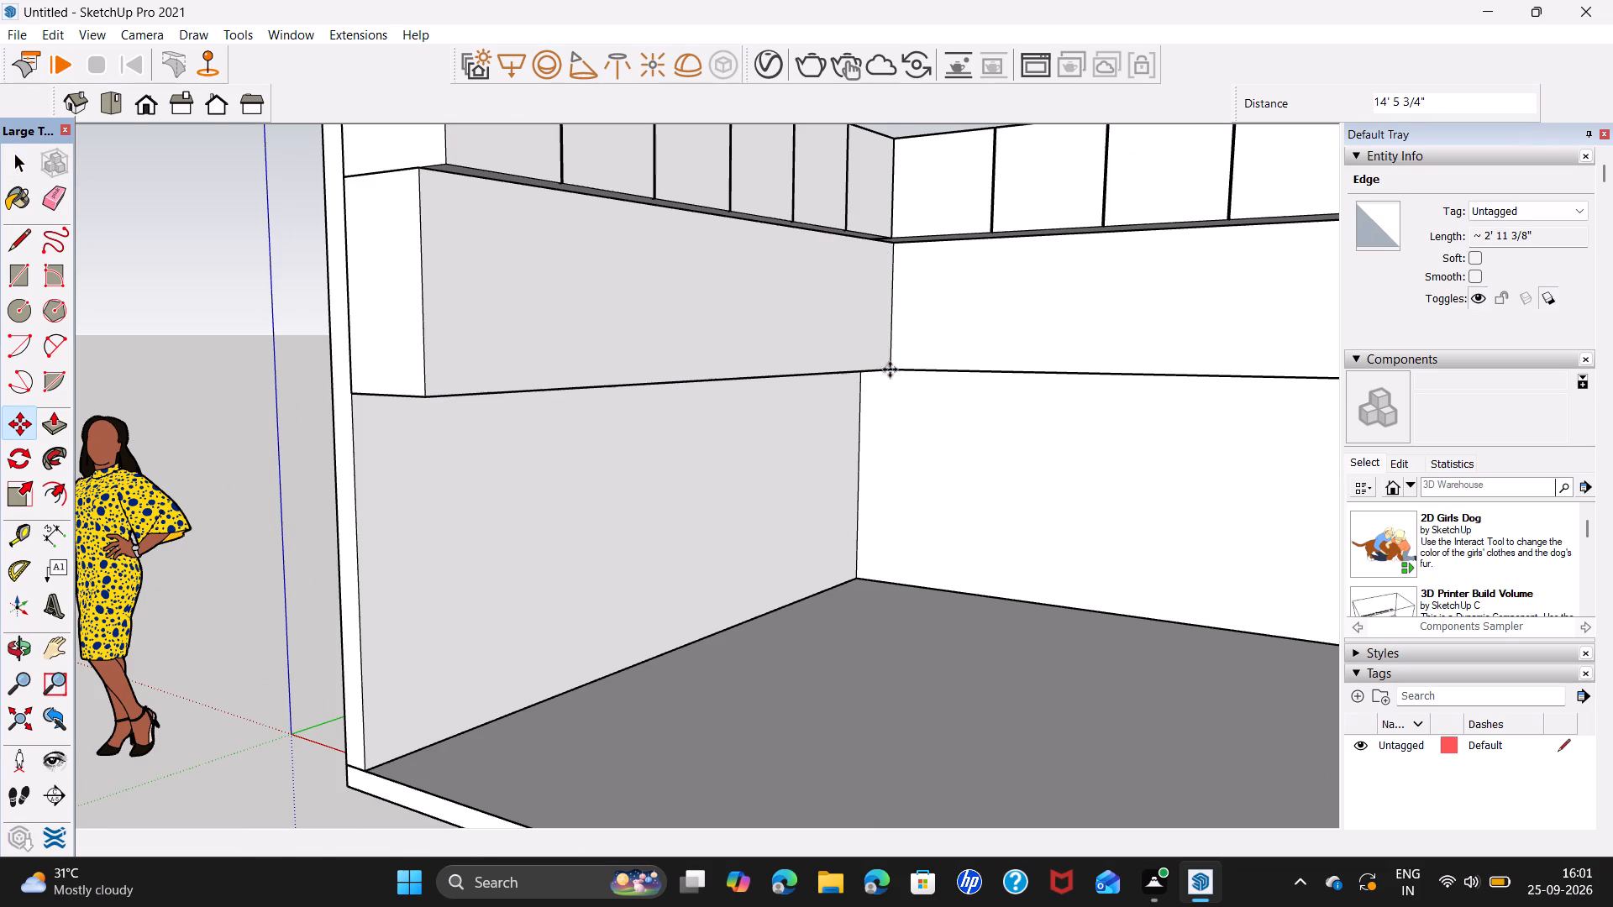
pyautogui.press('/')
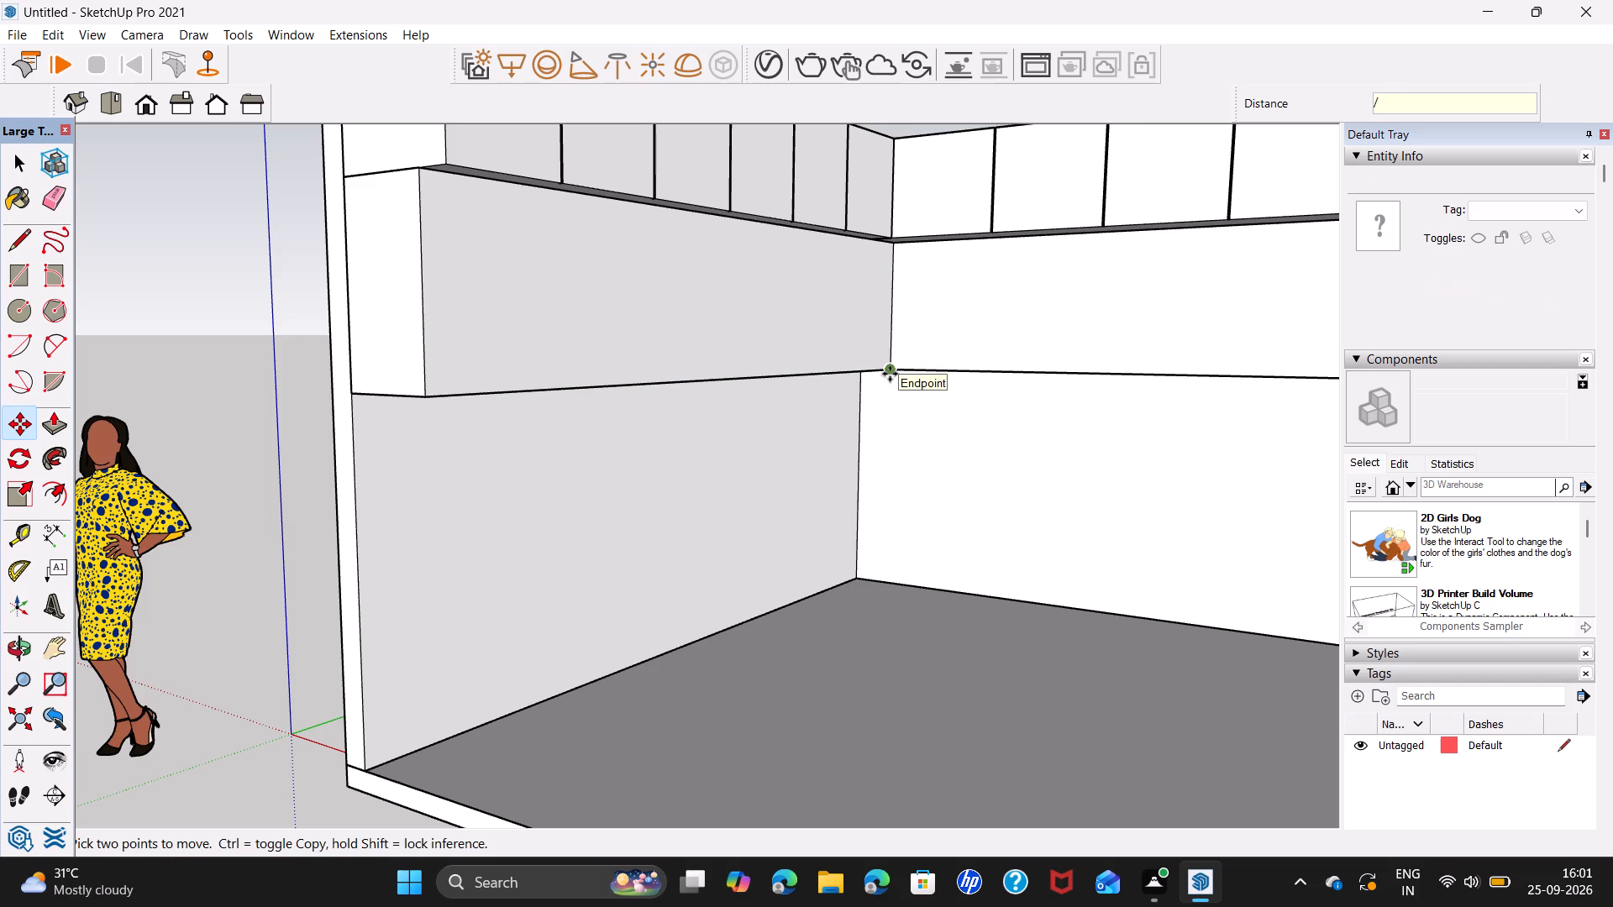
pyautogui.press('7')
pyautogui.press('Return')
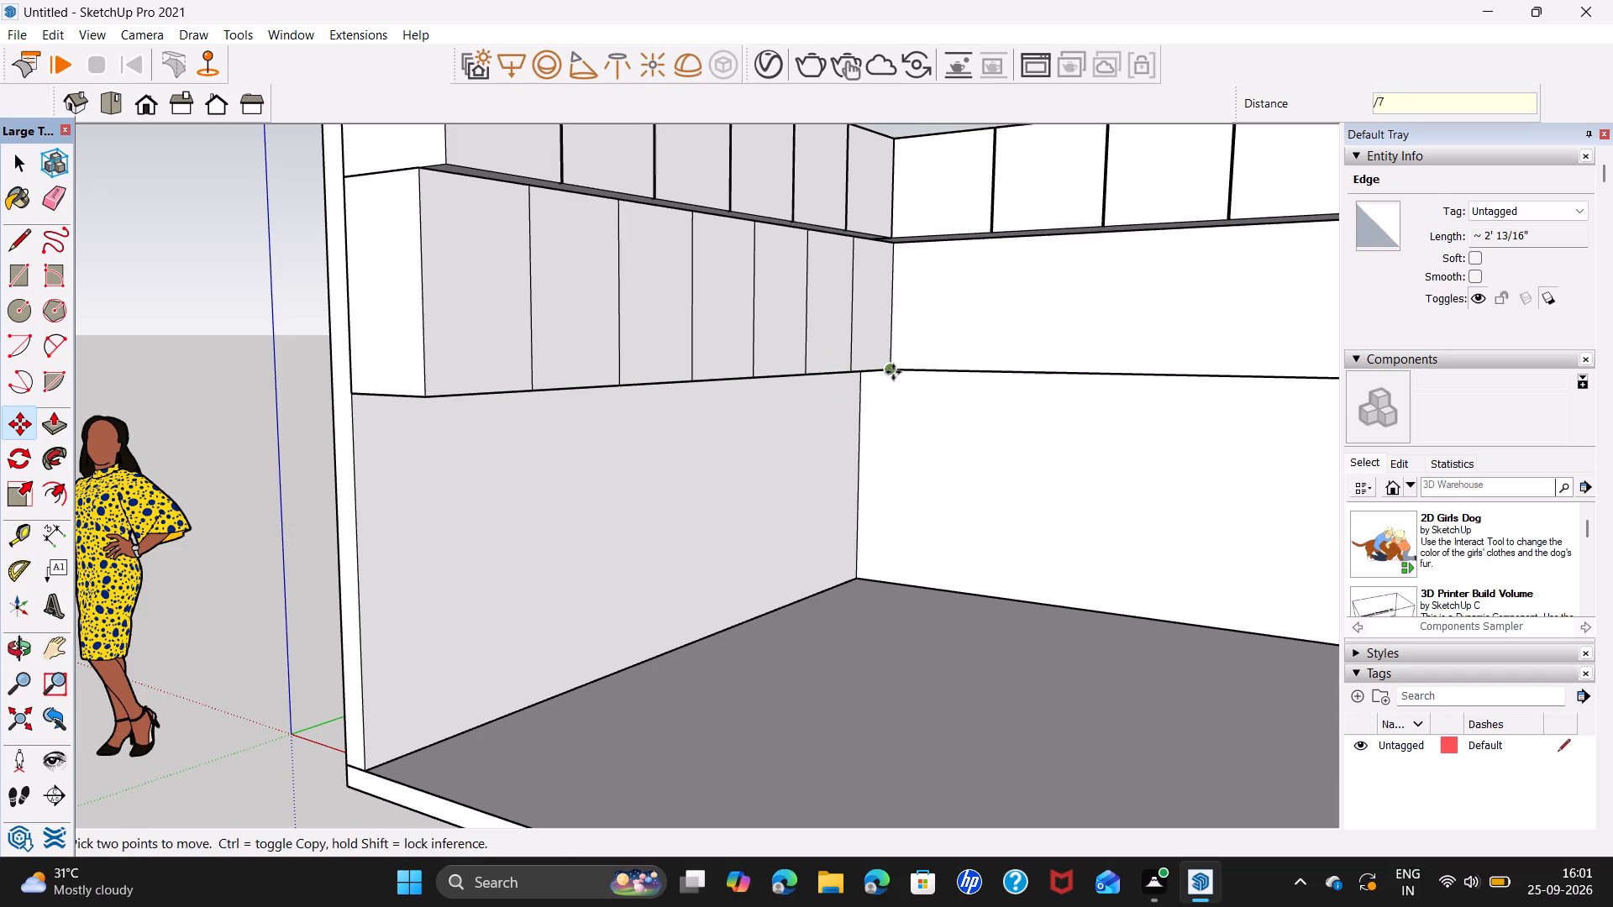
pyautogui.press('space')
# Copy the vertical inner-corner edge about 9' 5 1/4" along the back-wall lower cupboard front to its far end.
pyautogui.click(891, 360)
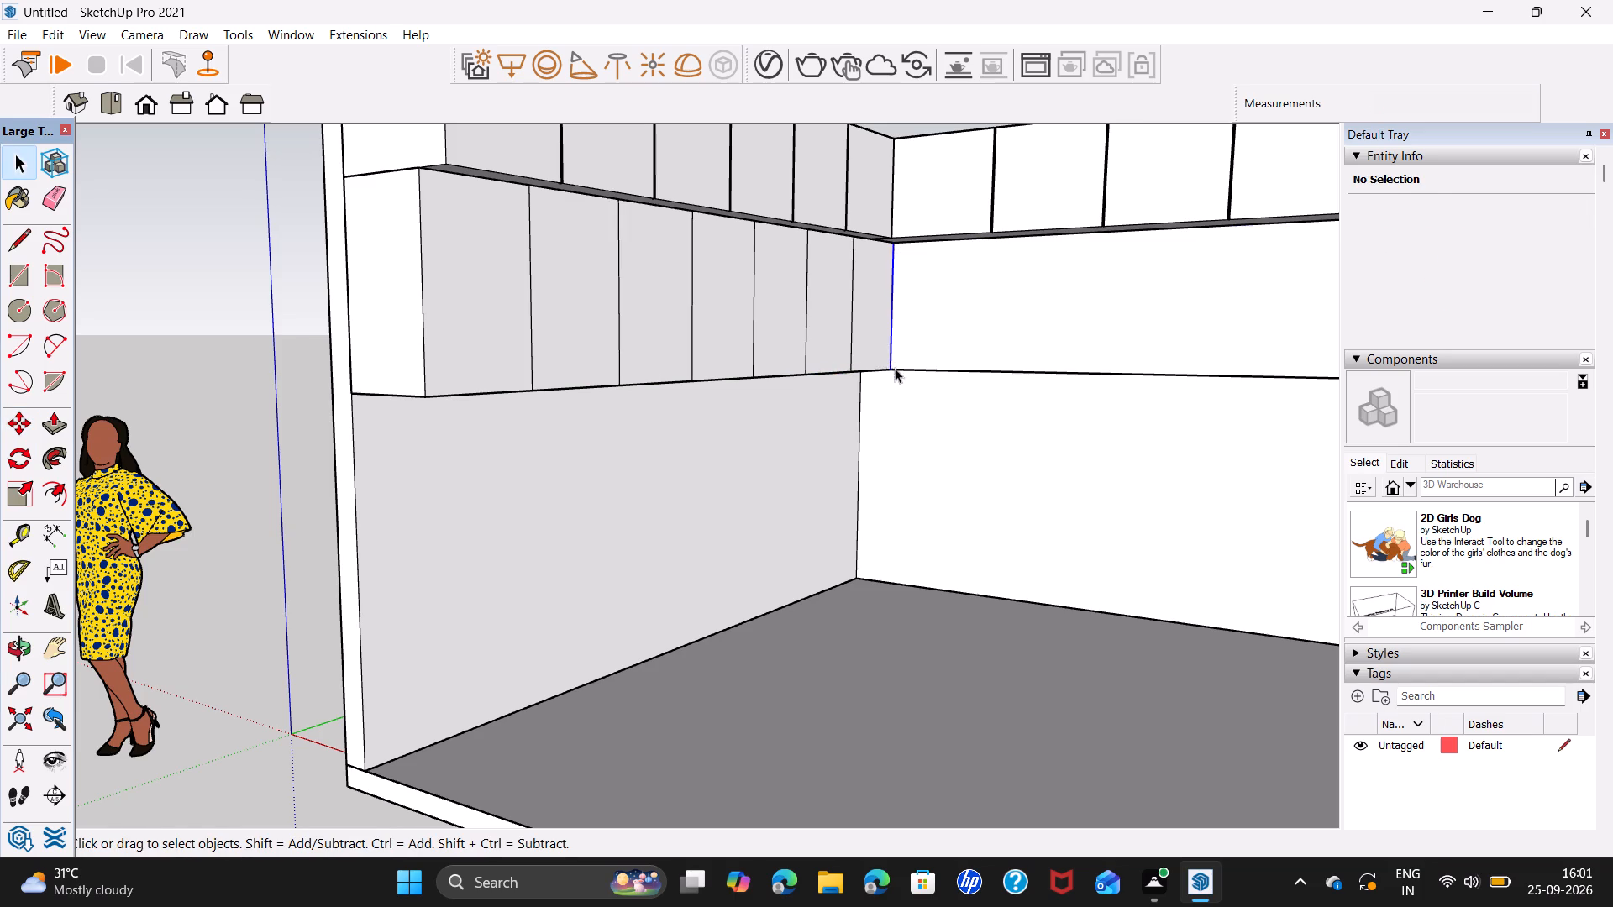
pyautogui.press('m')
pyautogui.click(890, 369)
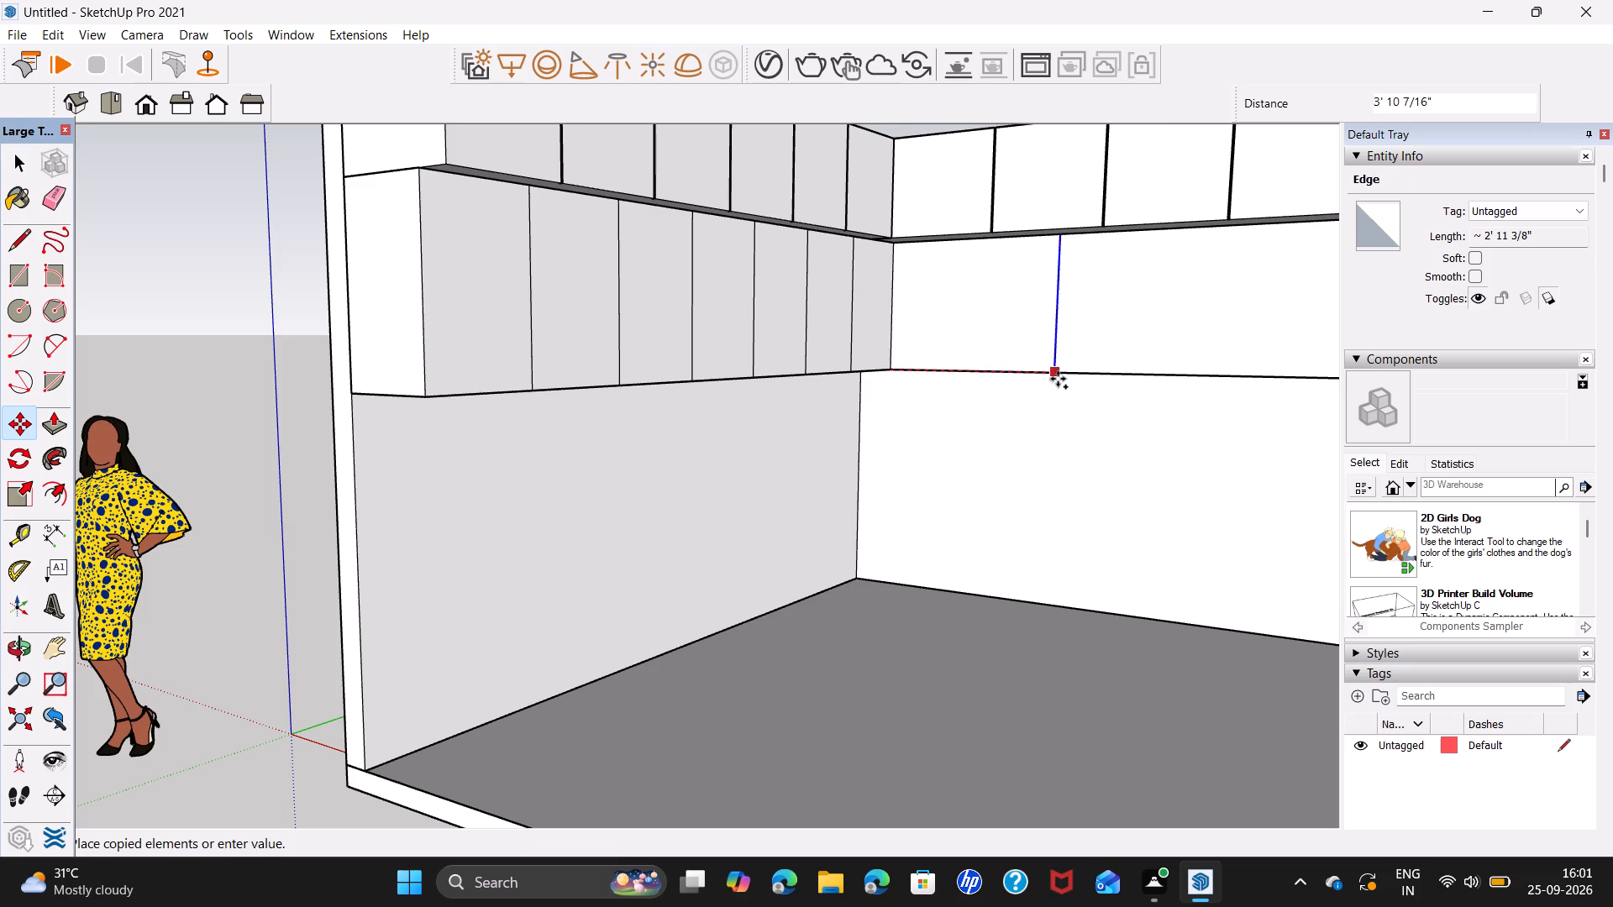
pyautogui.keyDown('shift'); pyautogui.moveTo(1059, 378); pyautogui.dragTo(1175, 384, button='middle'); pyautogui.keyUp('shift')
pyautogui.moveTo(1163, 370); pyautogui.dragTo(1400, 383, button='middle')
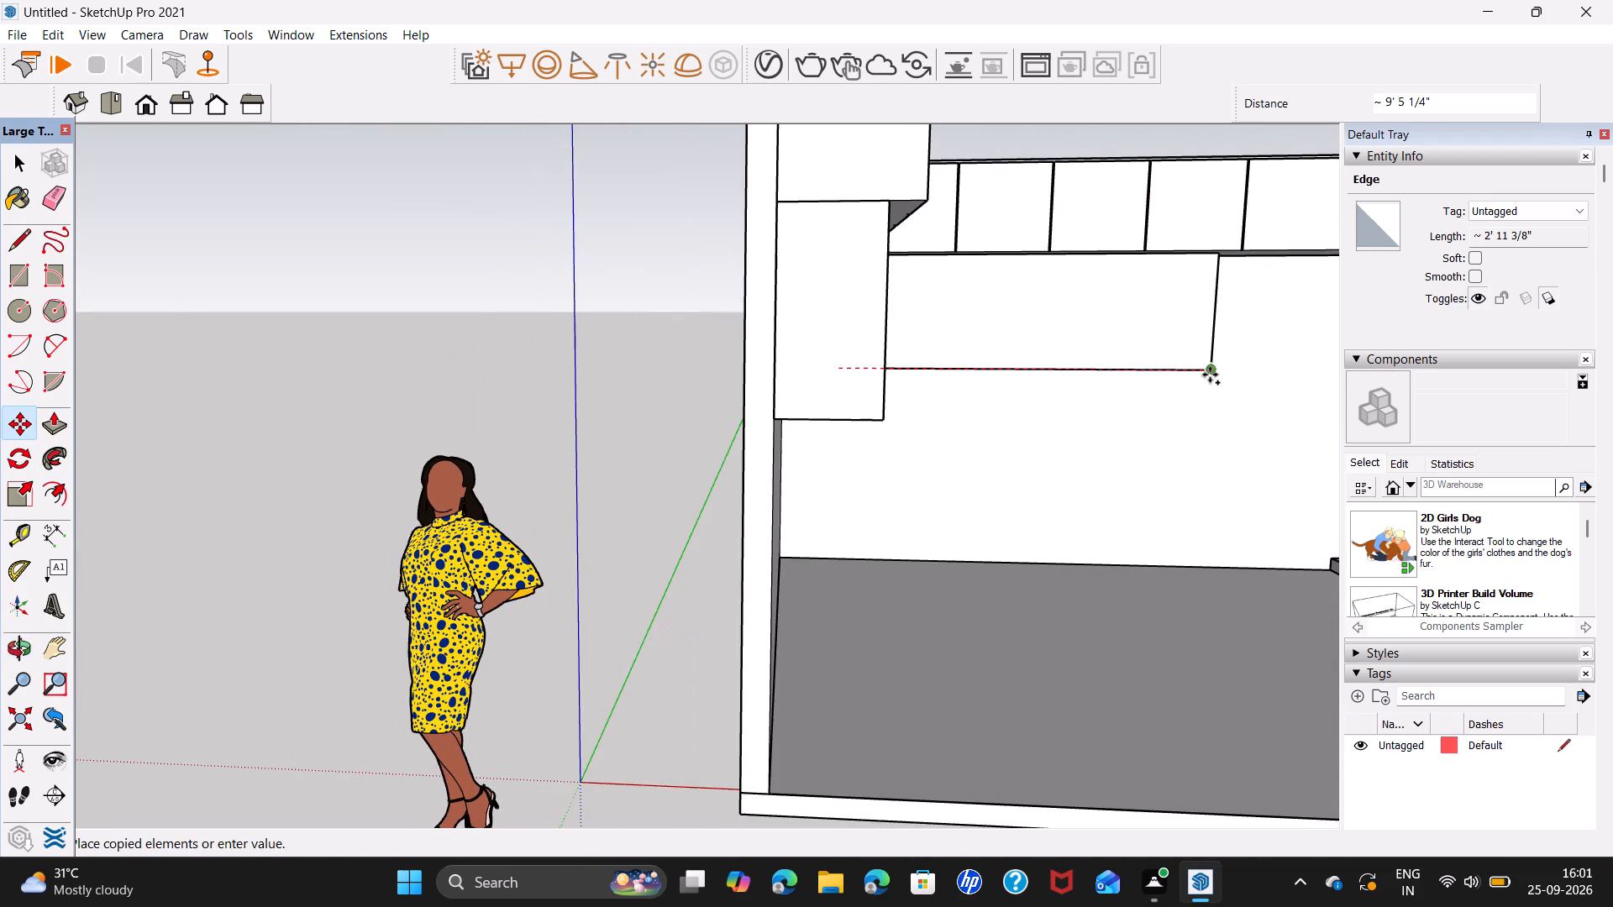
pyautogui.click(1210, 372)
pyautogui.scroll(1, 1210, 372)
pyautogui.keyDown('shift'); pyautogui.moveTo(1210, 372); pyautogui.dragTo(1035, 364, button='middle'); pyautogui.keyUp('shift')
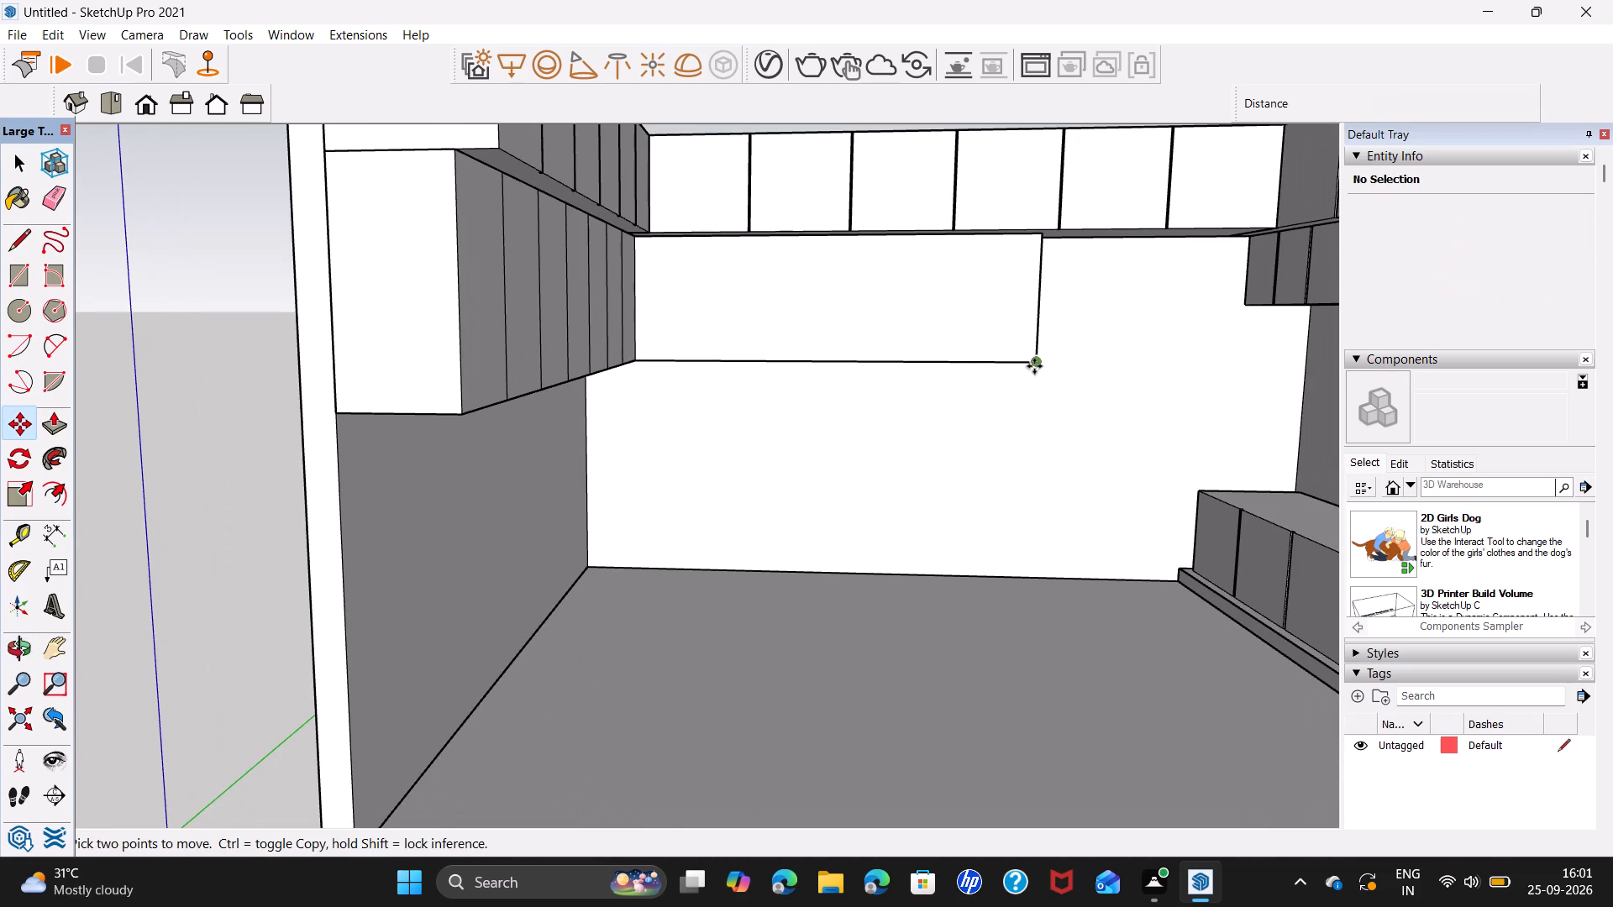
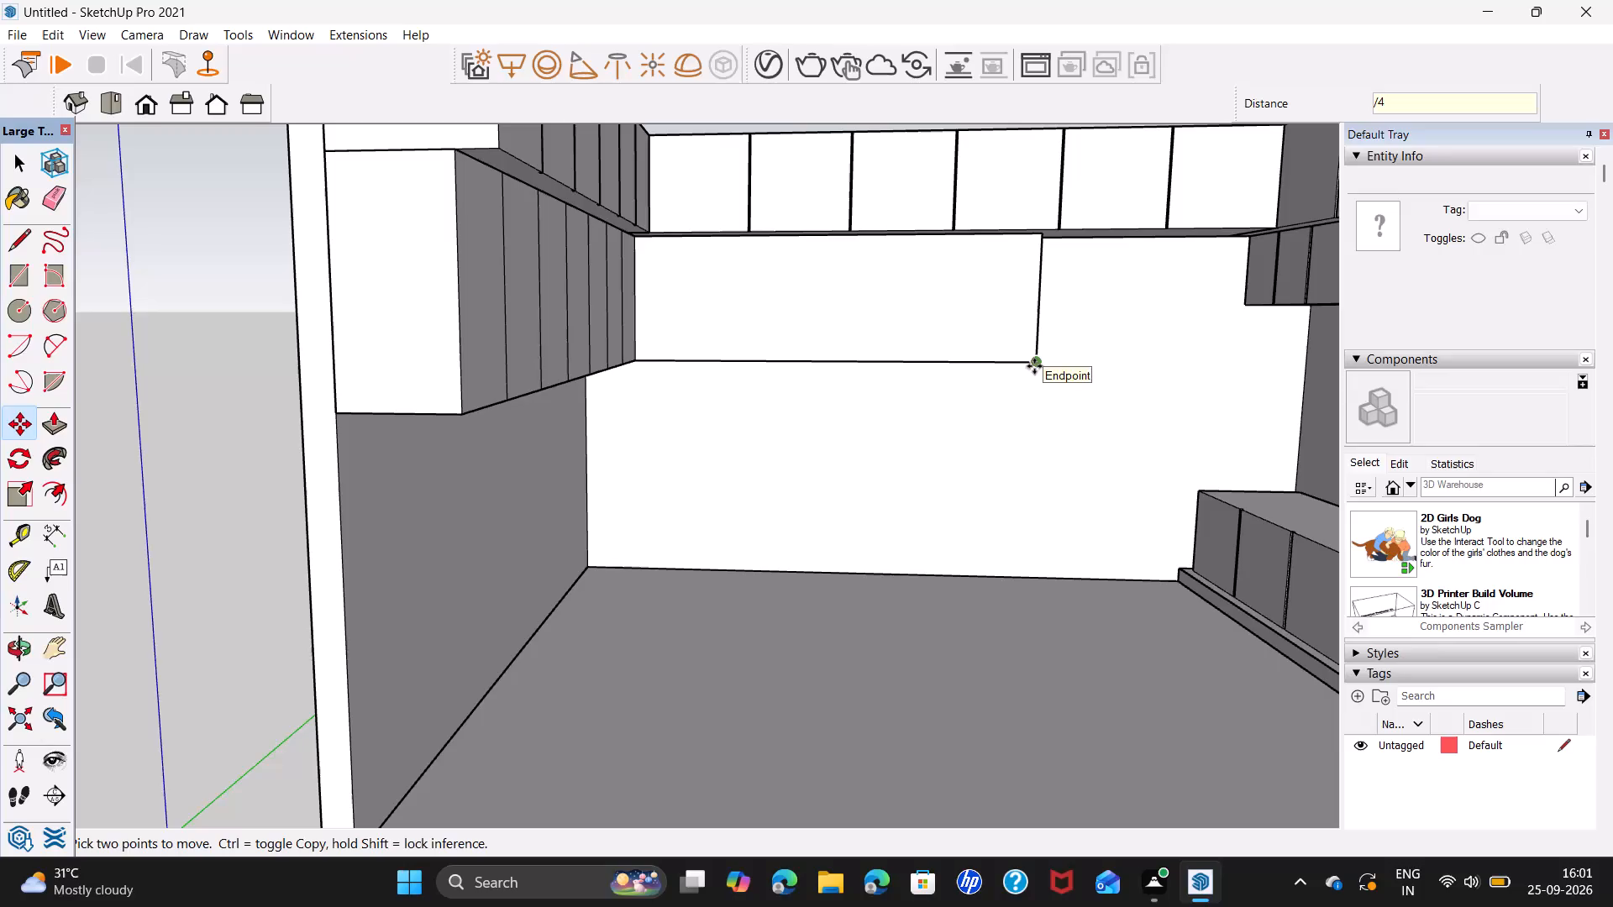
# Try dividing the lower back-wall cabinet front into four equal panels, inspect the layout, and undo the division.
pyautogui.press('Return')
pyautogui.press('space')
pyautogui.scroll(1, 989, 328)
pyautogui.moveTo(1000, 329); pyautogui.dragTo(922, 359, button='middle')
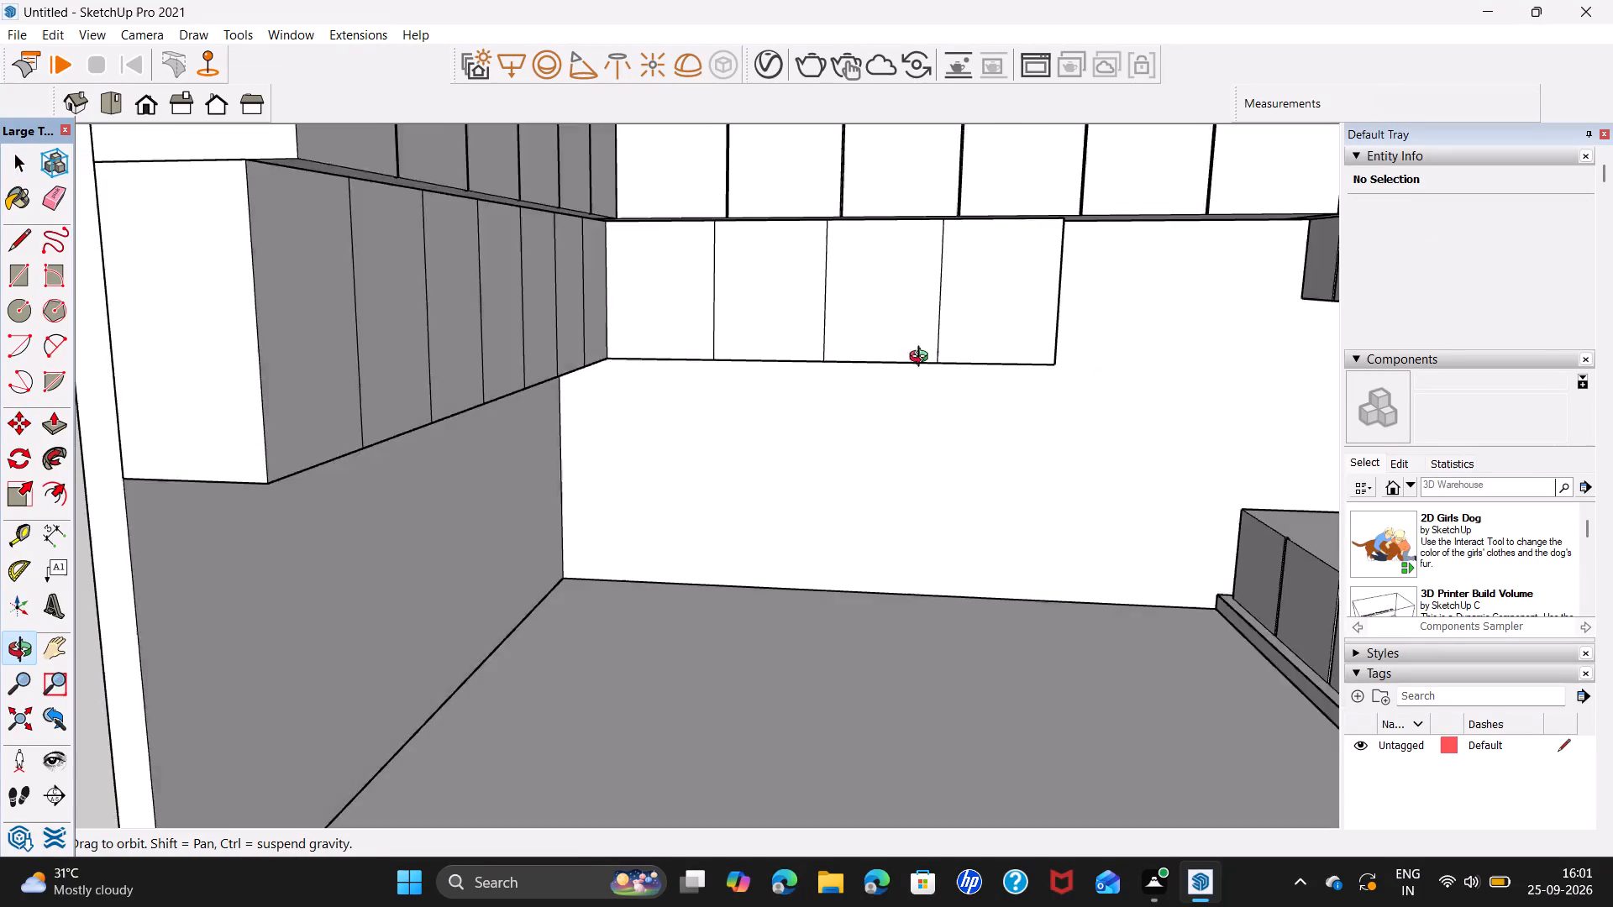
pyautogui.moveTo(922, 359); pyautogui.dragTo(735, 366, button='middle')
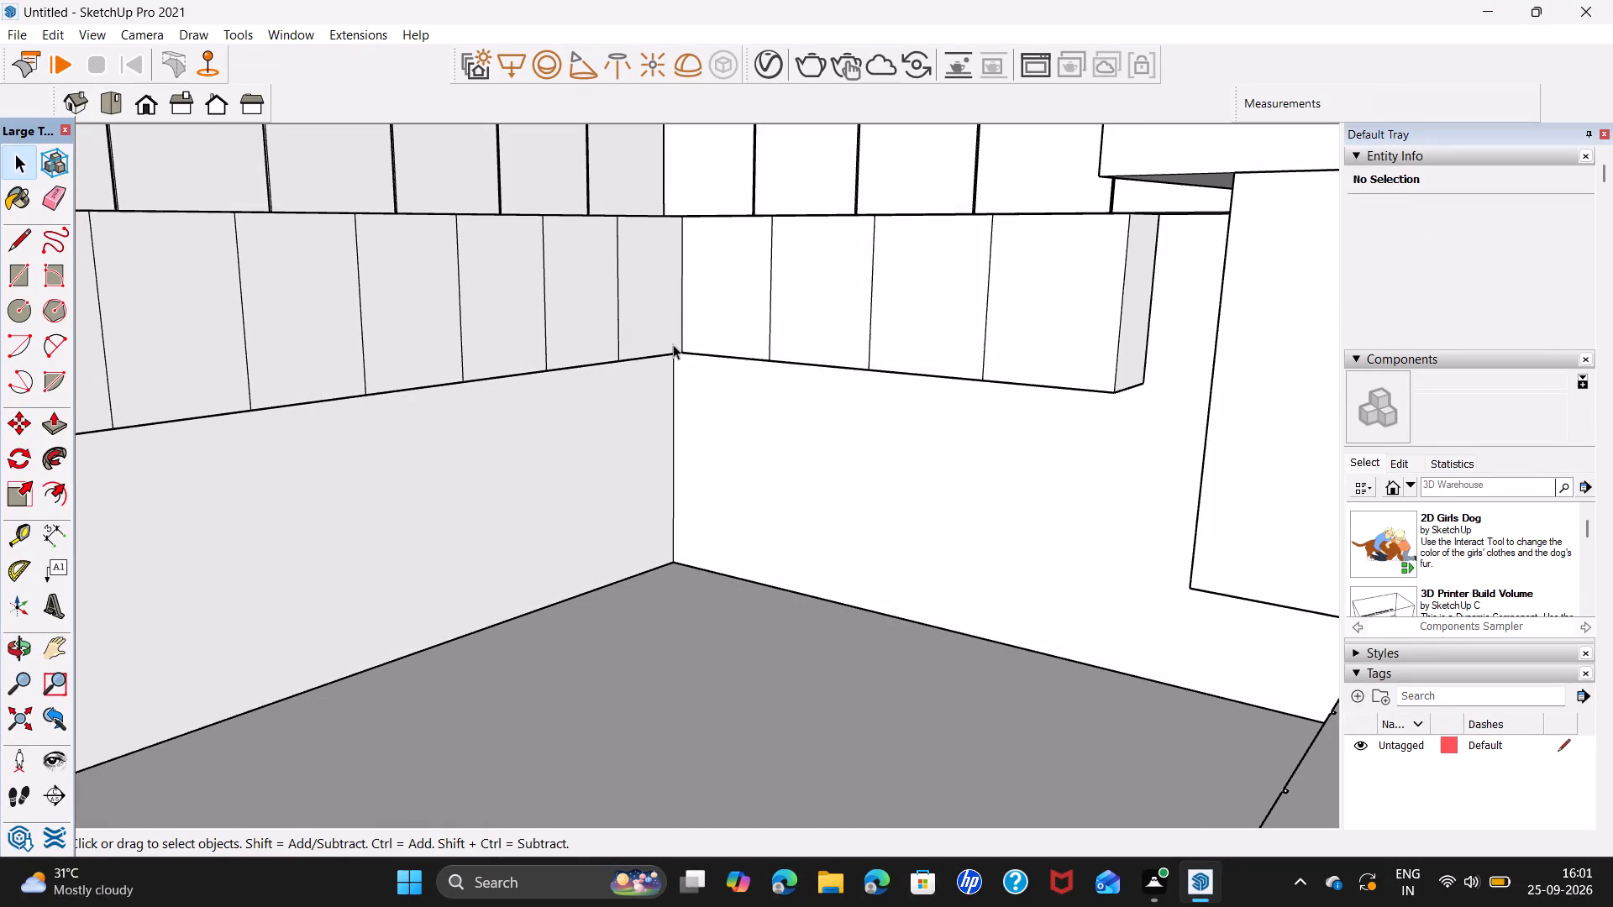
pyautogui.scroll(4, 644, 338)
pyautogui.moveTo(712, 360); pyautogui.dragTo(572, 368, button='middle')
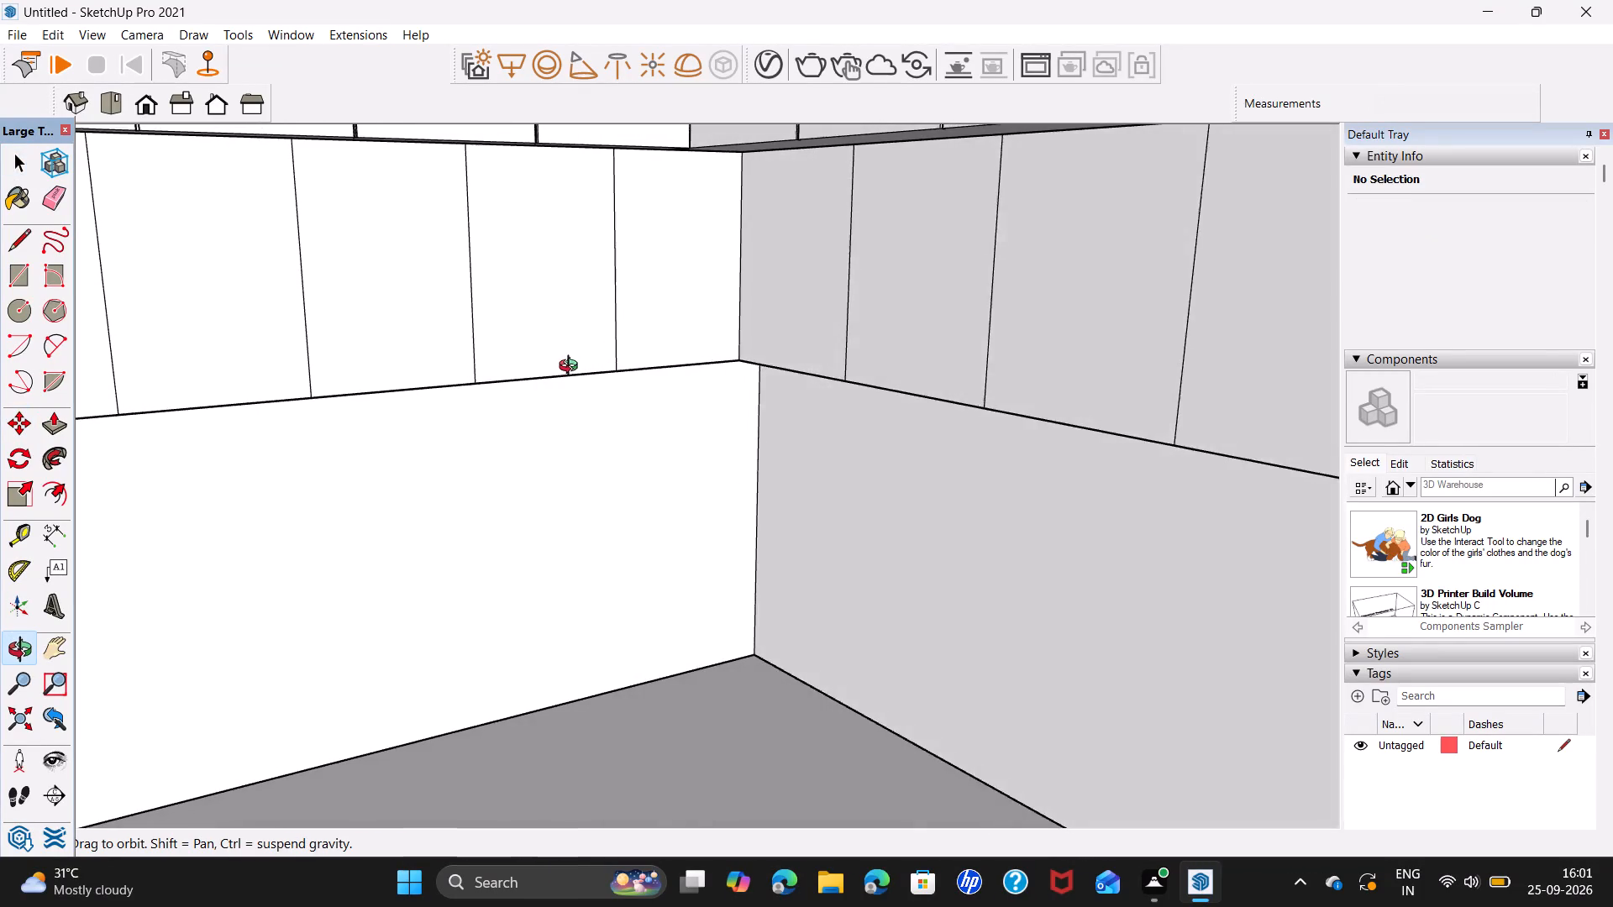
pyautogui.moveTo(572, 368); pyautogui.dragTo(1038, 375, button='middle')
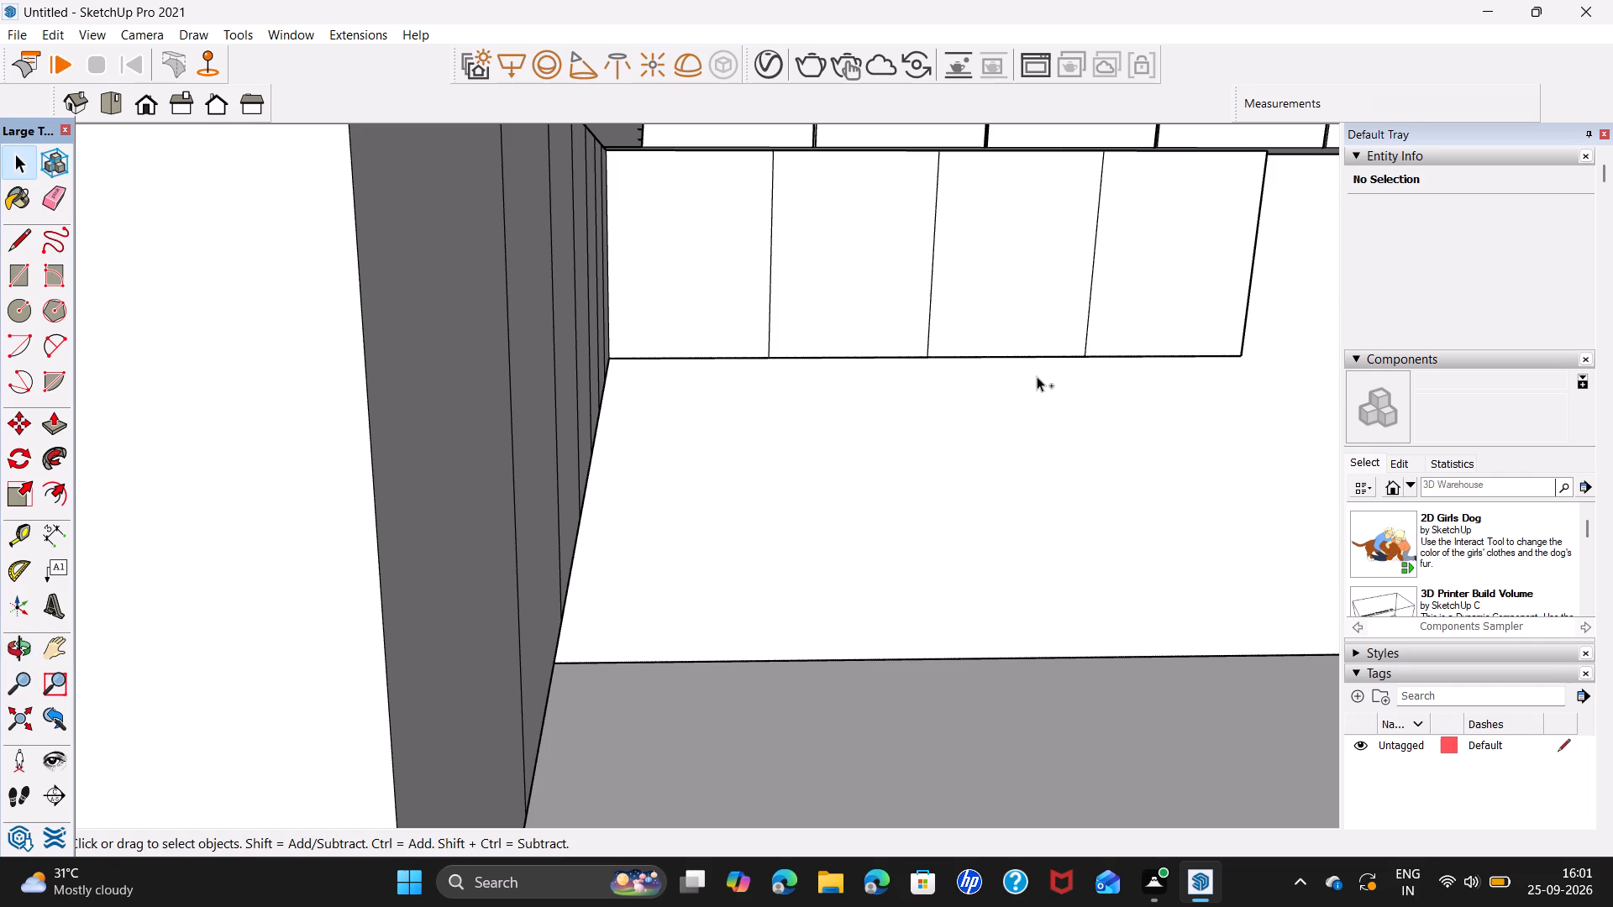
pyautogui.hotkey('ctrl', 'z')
# Copy the cabinet front's free end edge to the corner end and divide the span into five equal panels.
pyautogui.click(1239, 352)
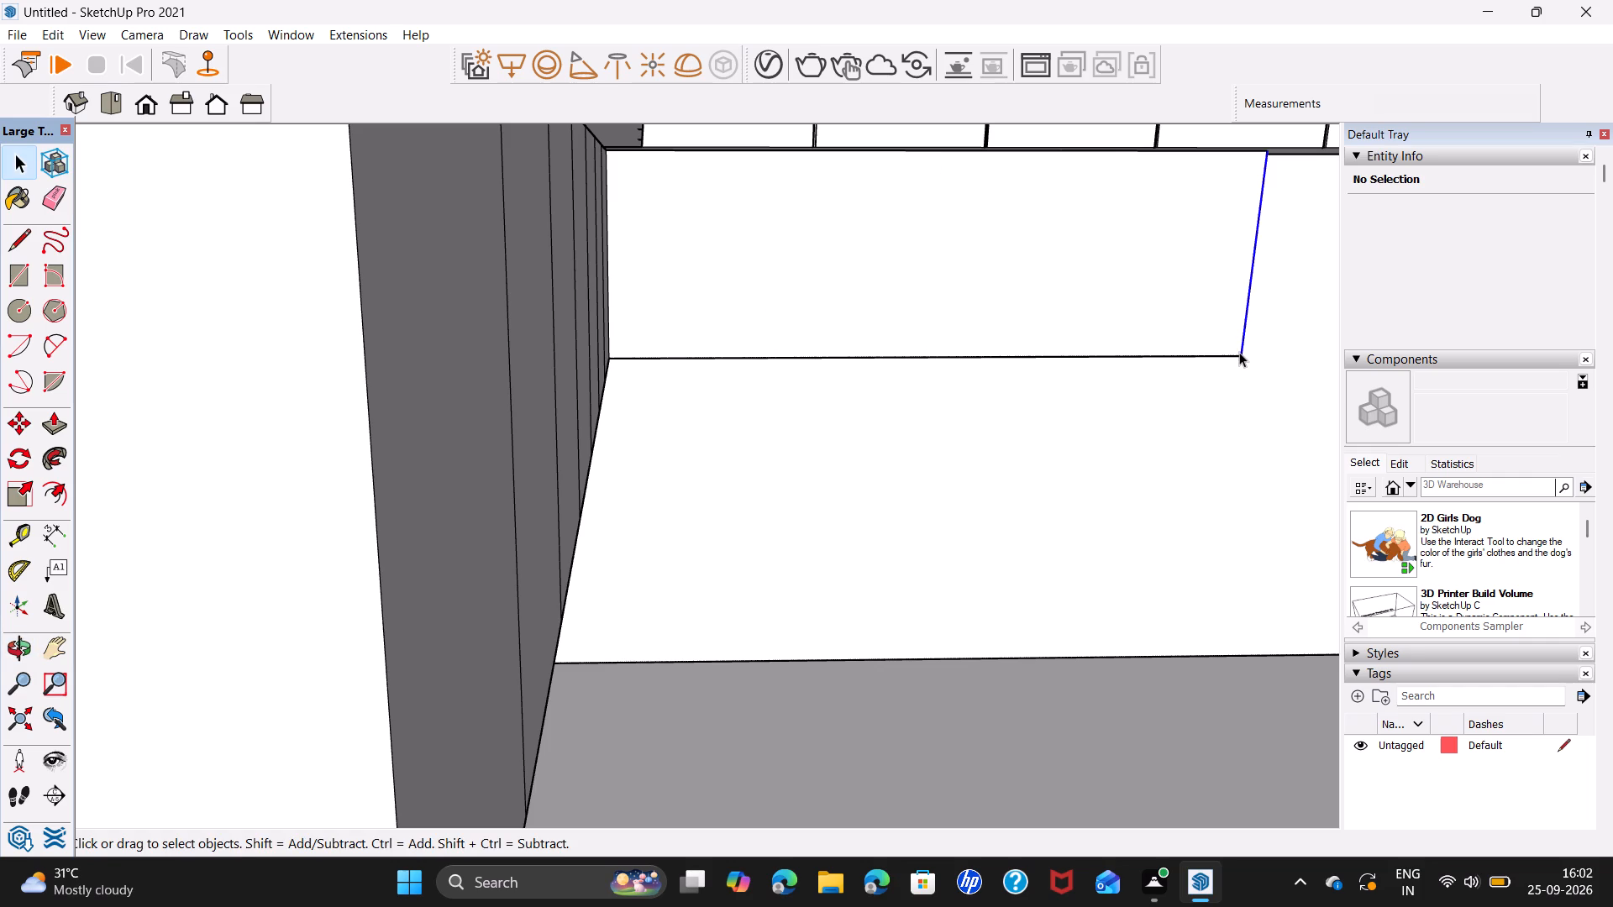
pyautogui.press('m')
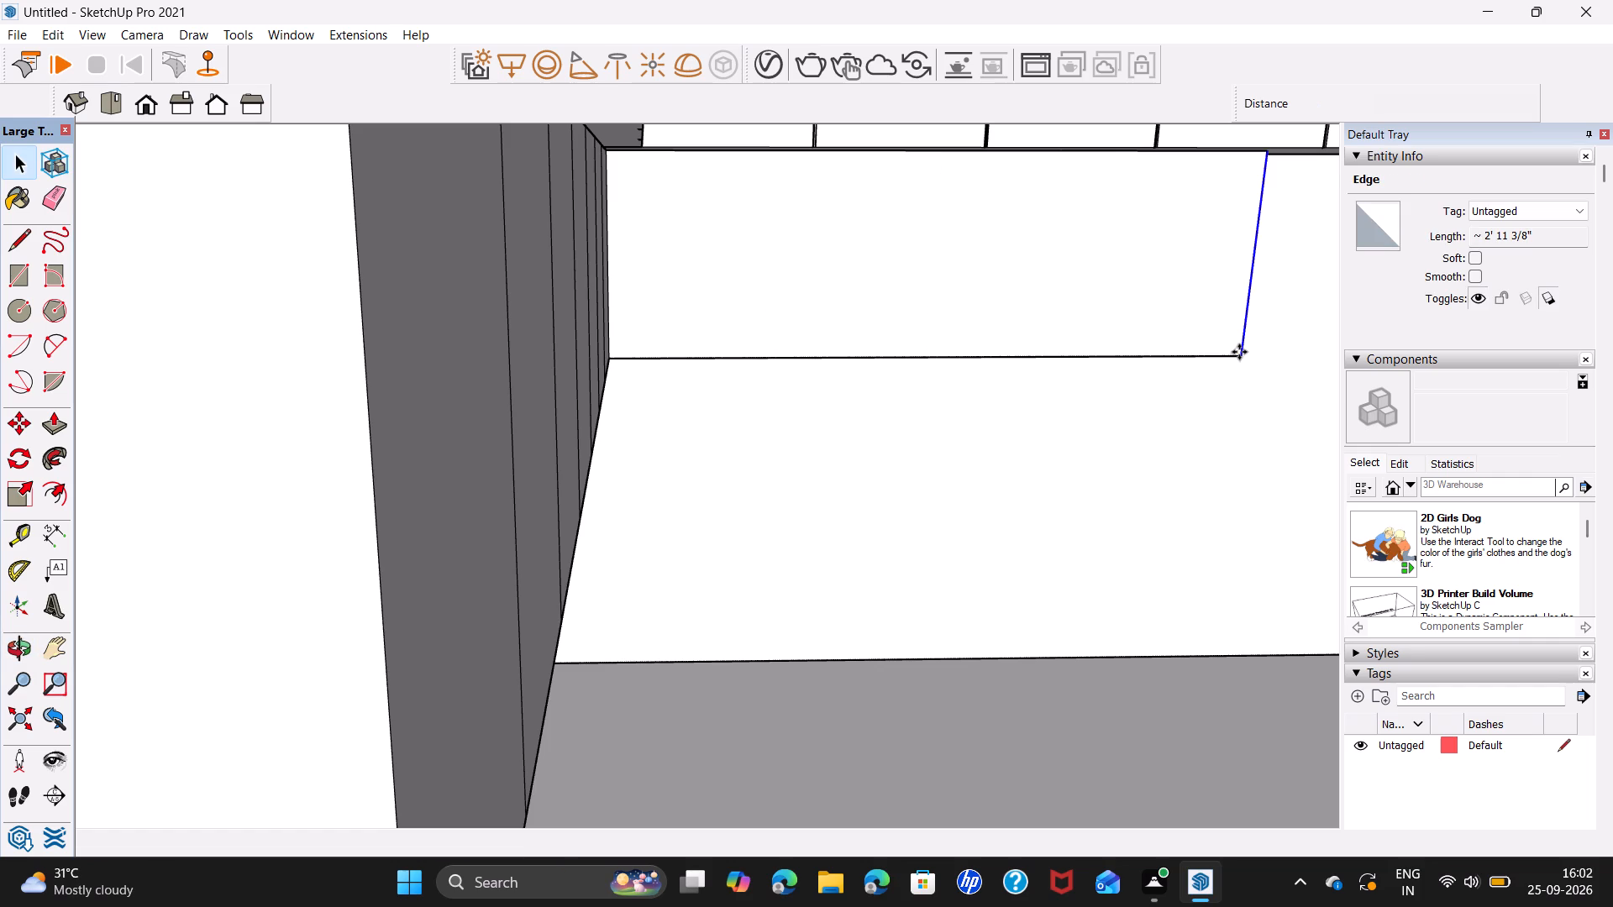
pyautogui.click(1245, 355)
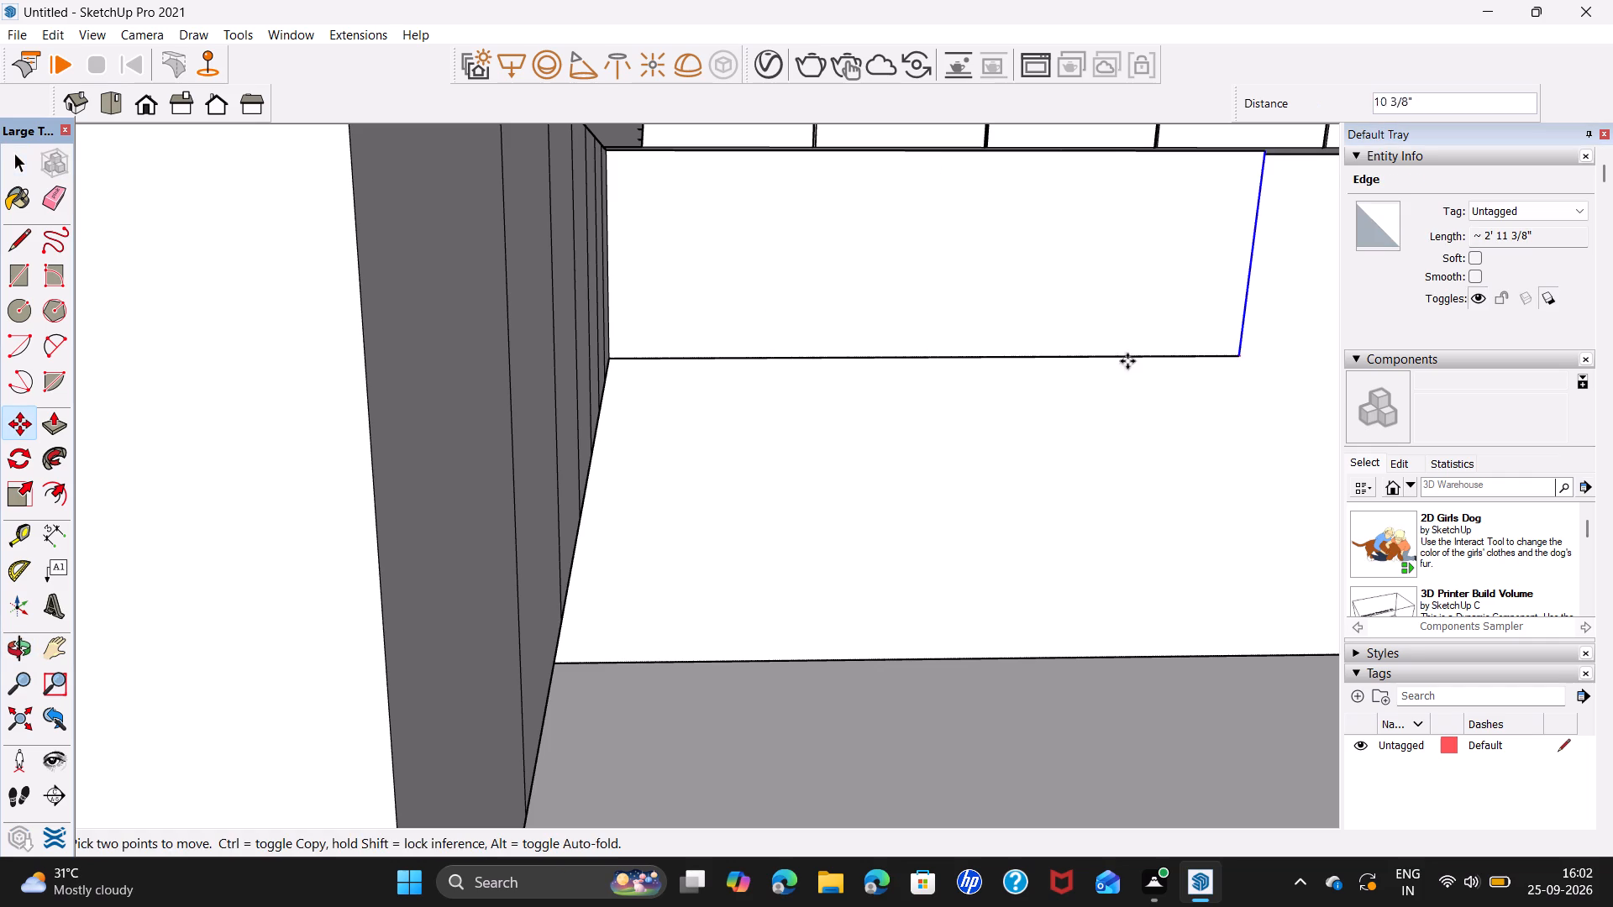
pyautogui.moveTo(638, 363); pyautogui.dragTo(581, 321, button='middle')
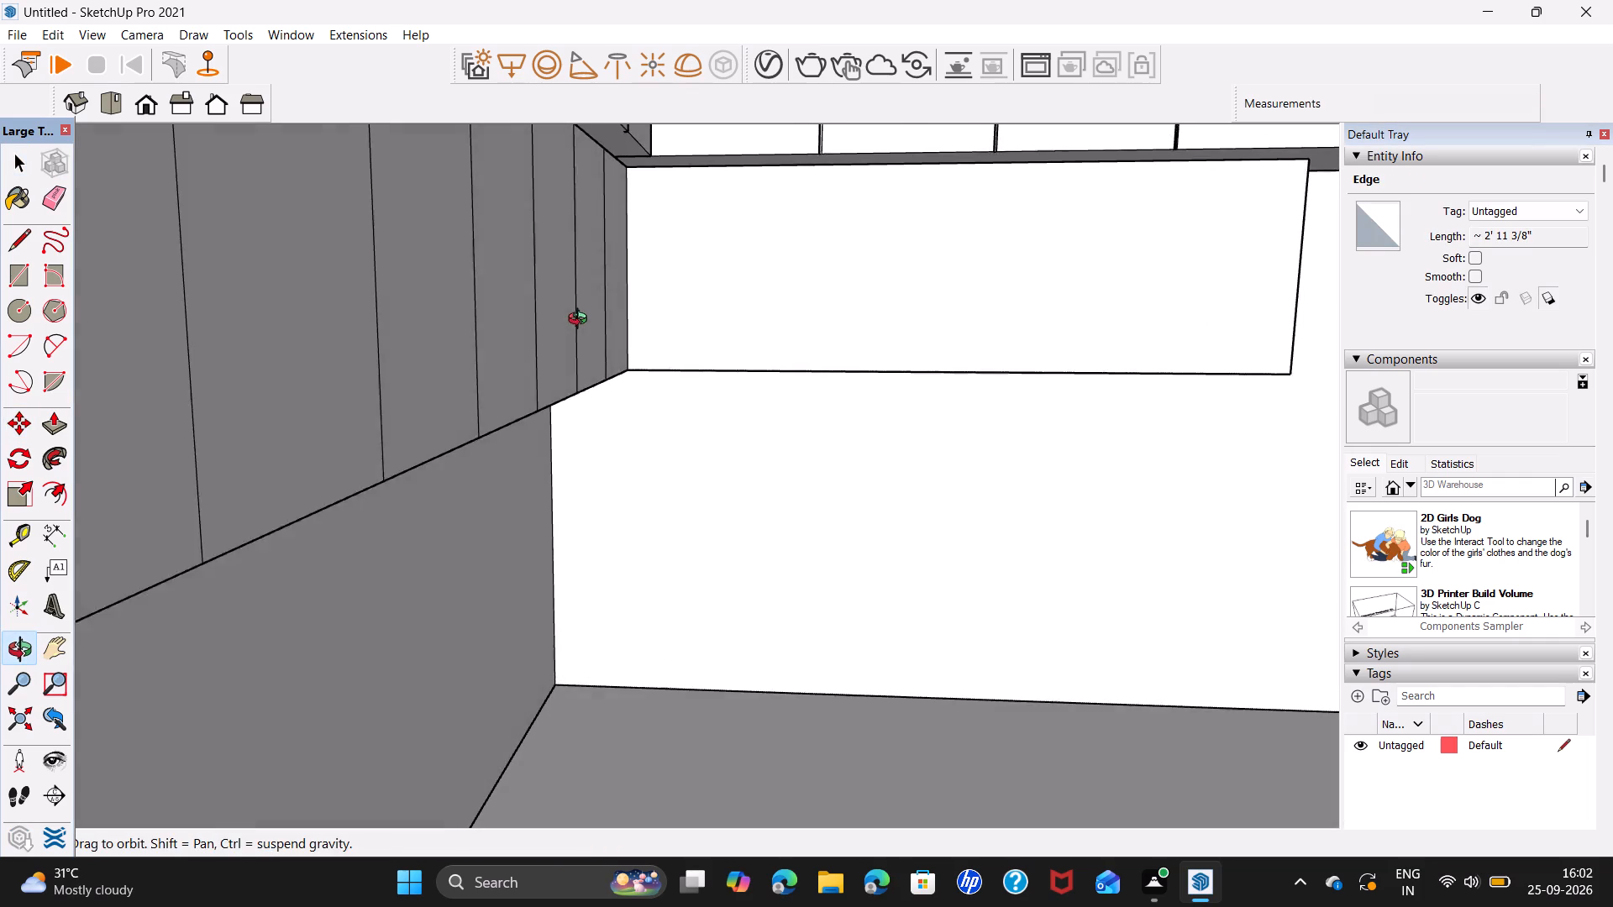
pyautogui.moveTo(581, 321); pyautogui.dragTo(582, 311, button='middle')
pyautogui.click(624, 369)
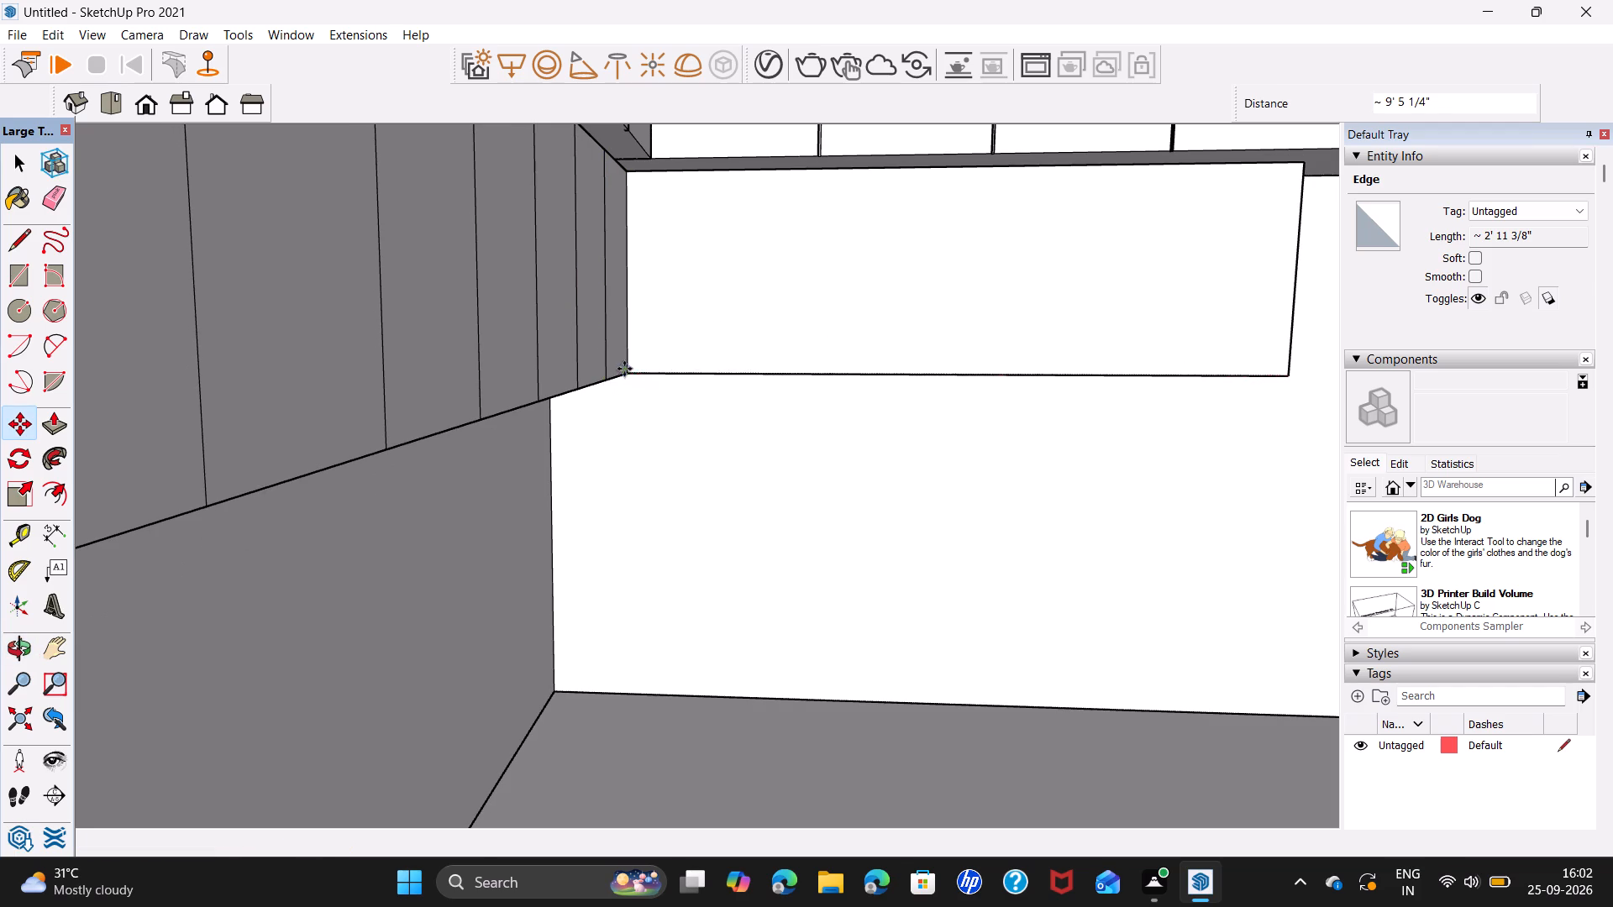
pyautogui.write('/5')
pyautogui.press('Return')
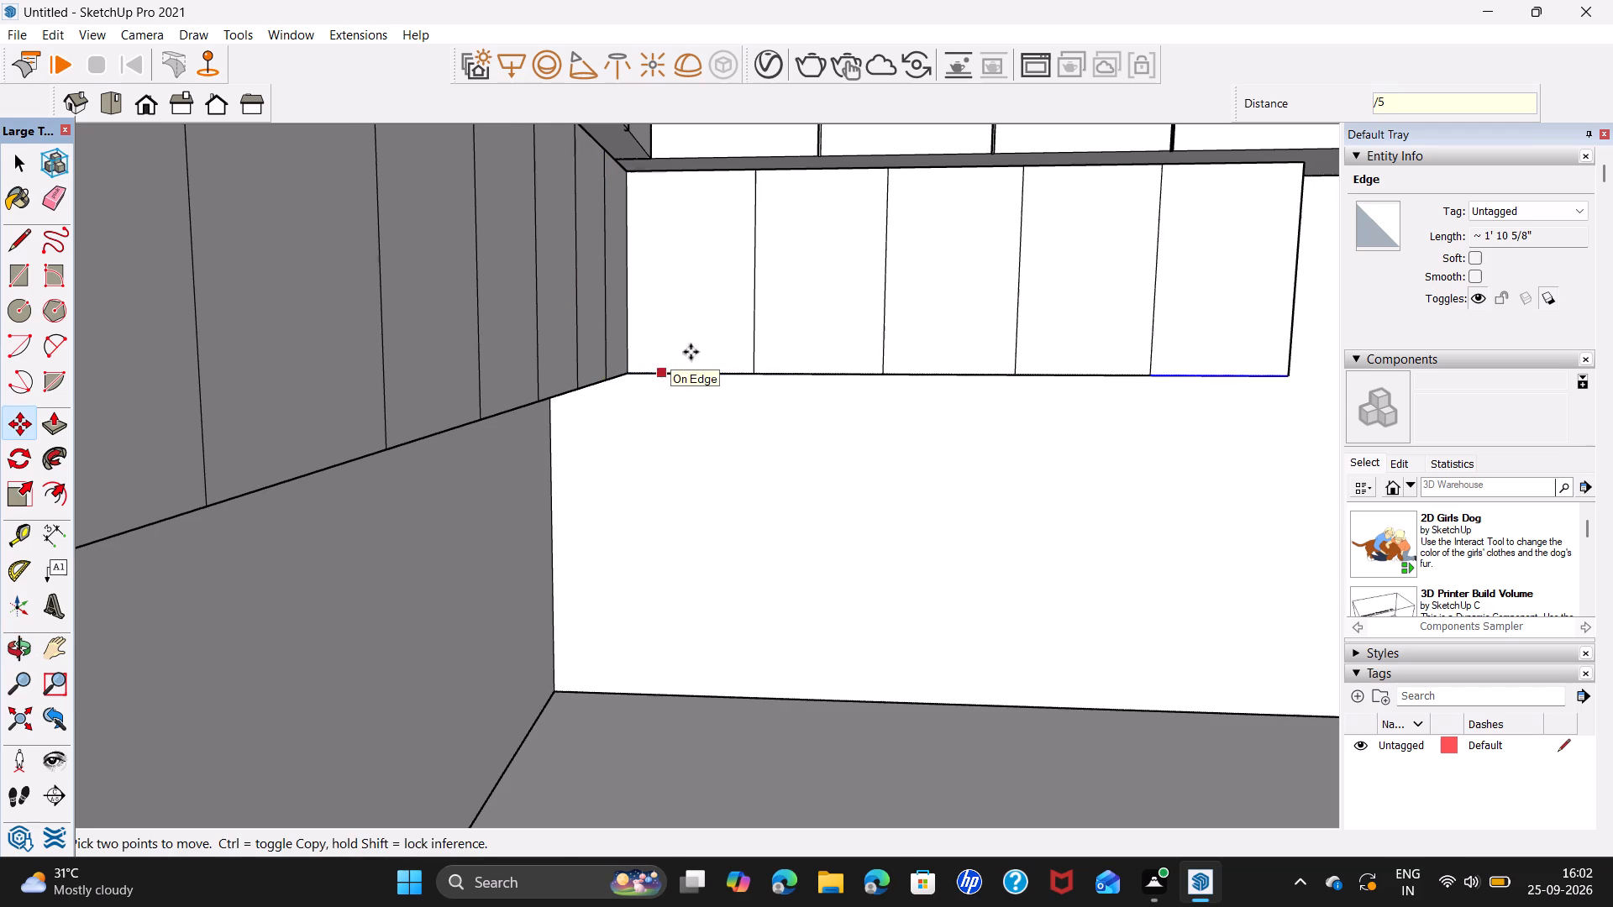
pyautogui.press('space')
# Copy the vertical divider nearest the cabinet's free end 0.2 inches toward that end.
pyautogui.scroll(5, 1206, 296)
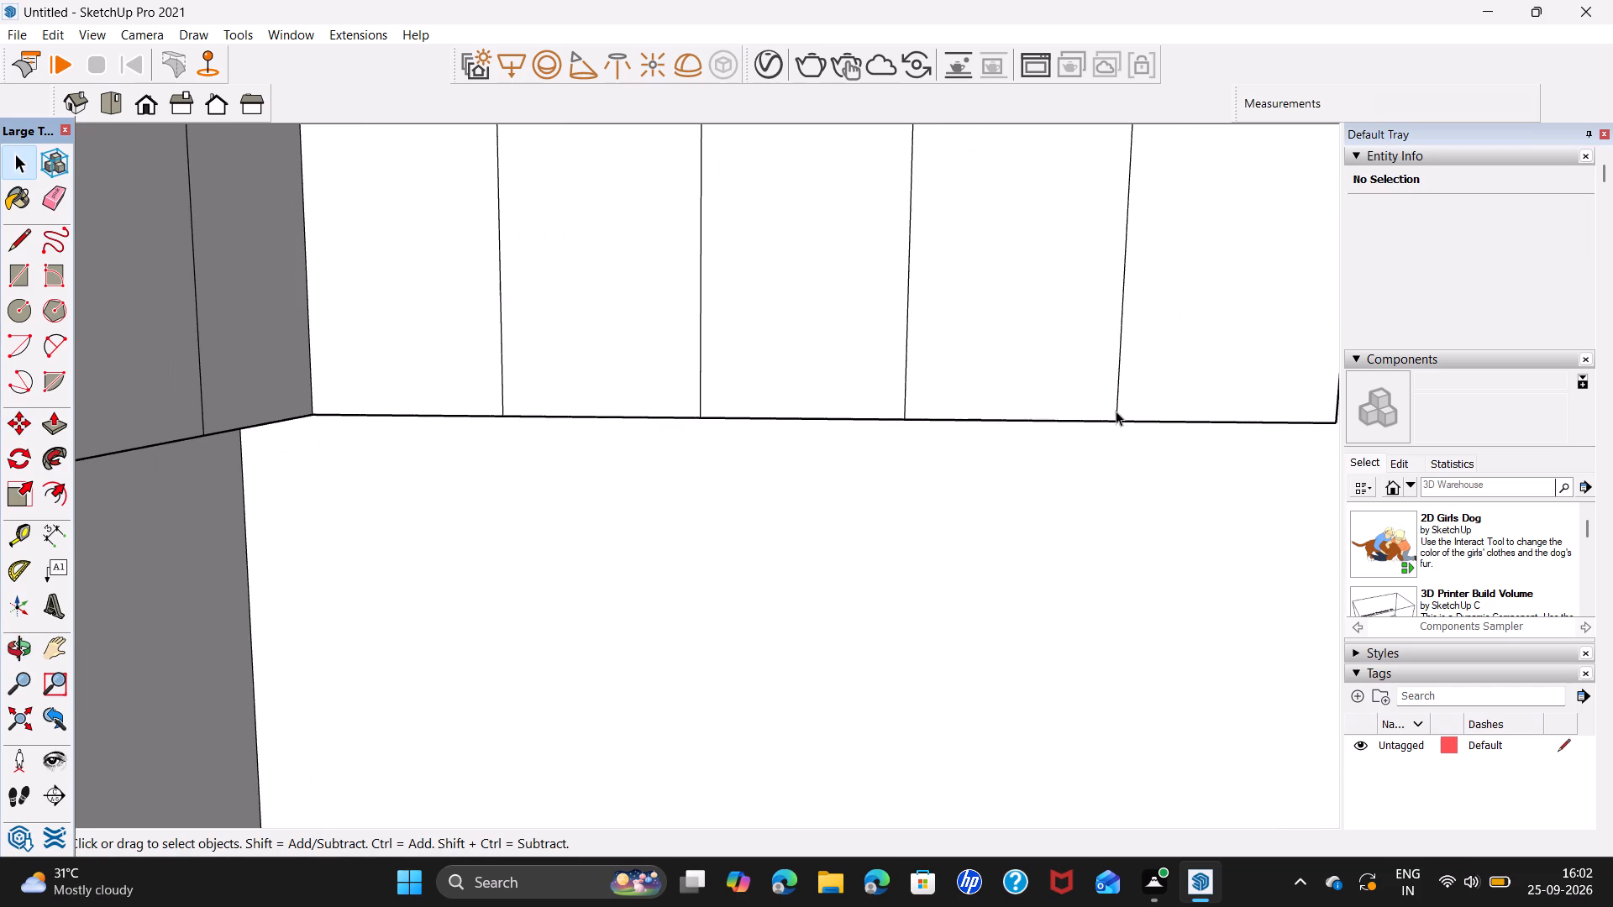
pyautogui.click(1115, 412)
pyautogui.press('m')
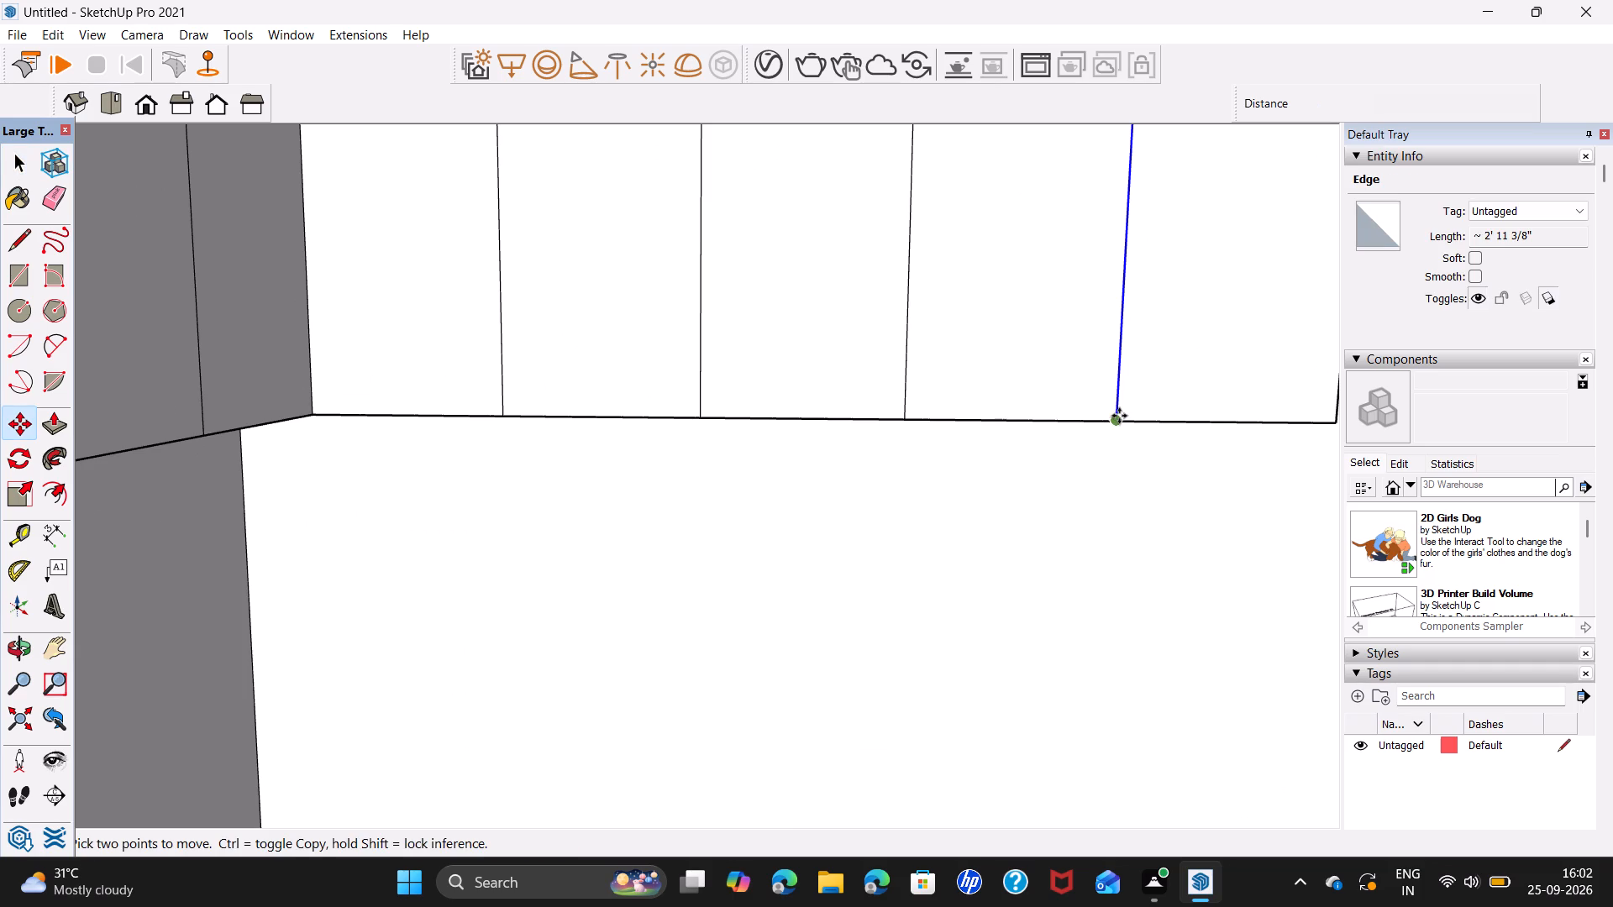
pyautogui.click(1119, 416)
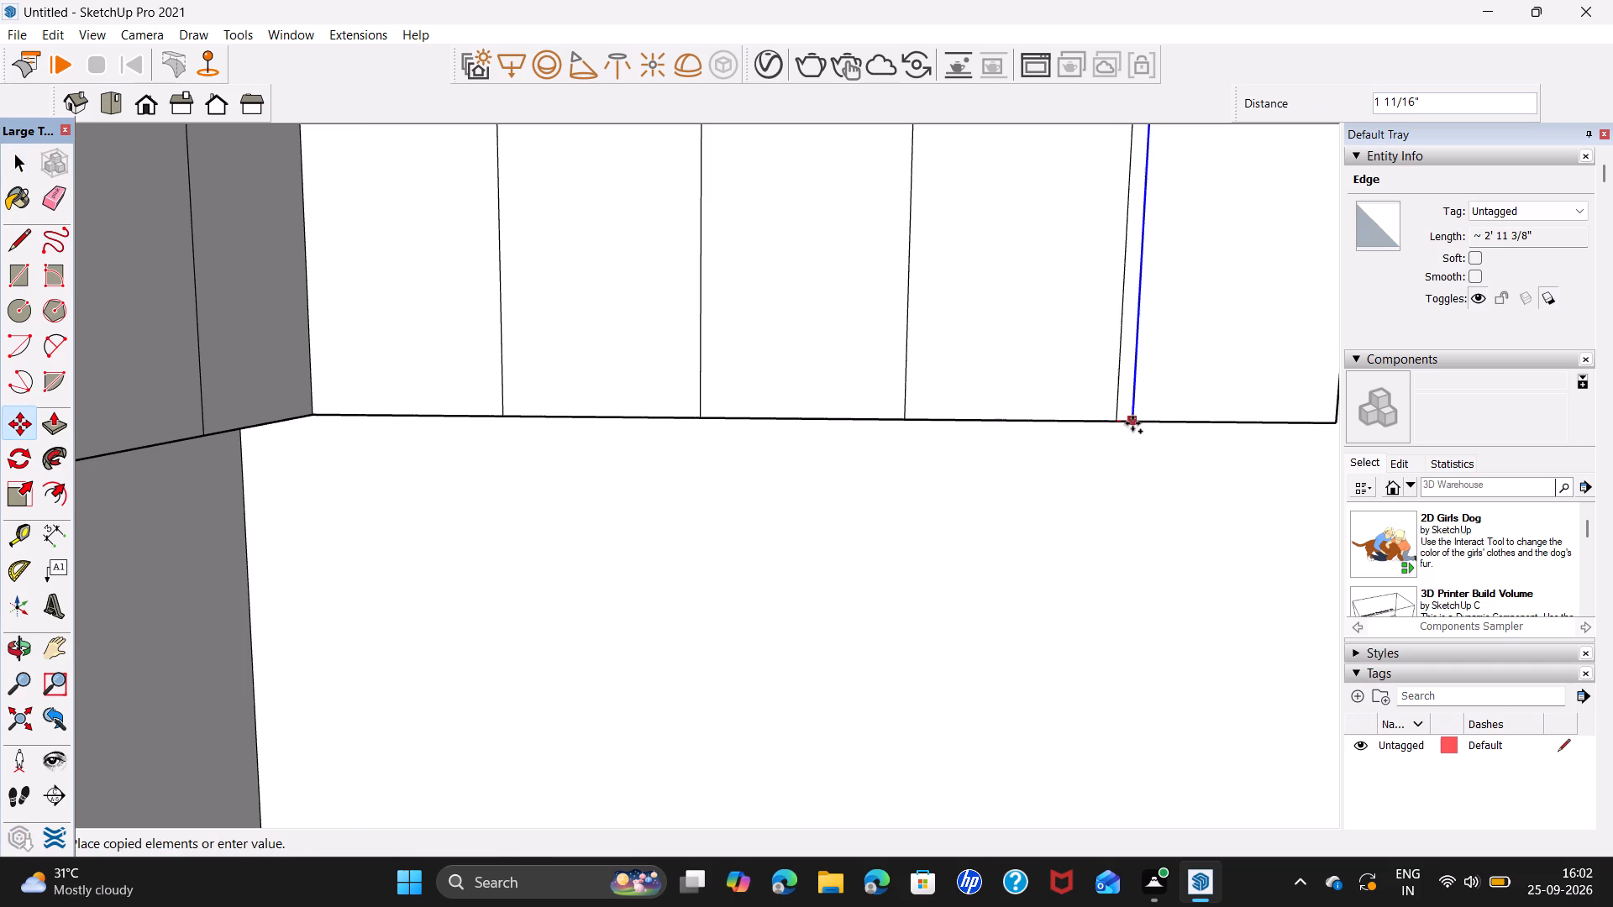
pyautogui.write('0.')
pyautogui.press('2')
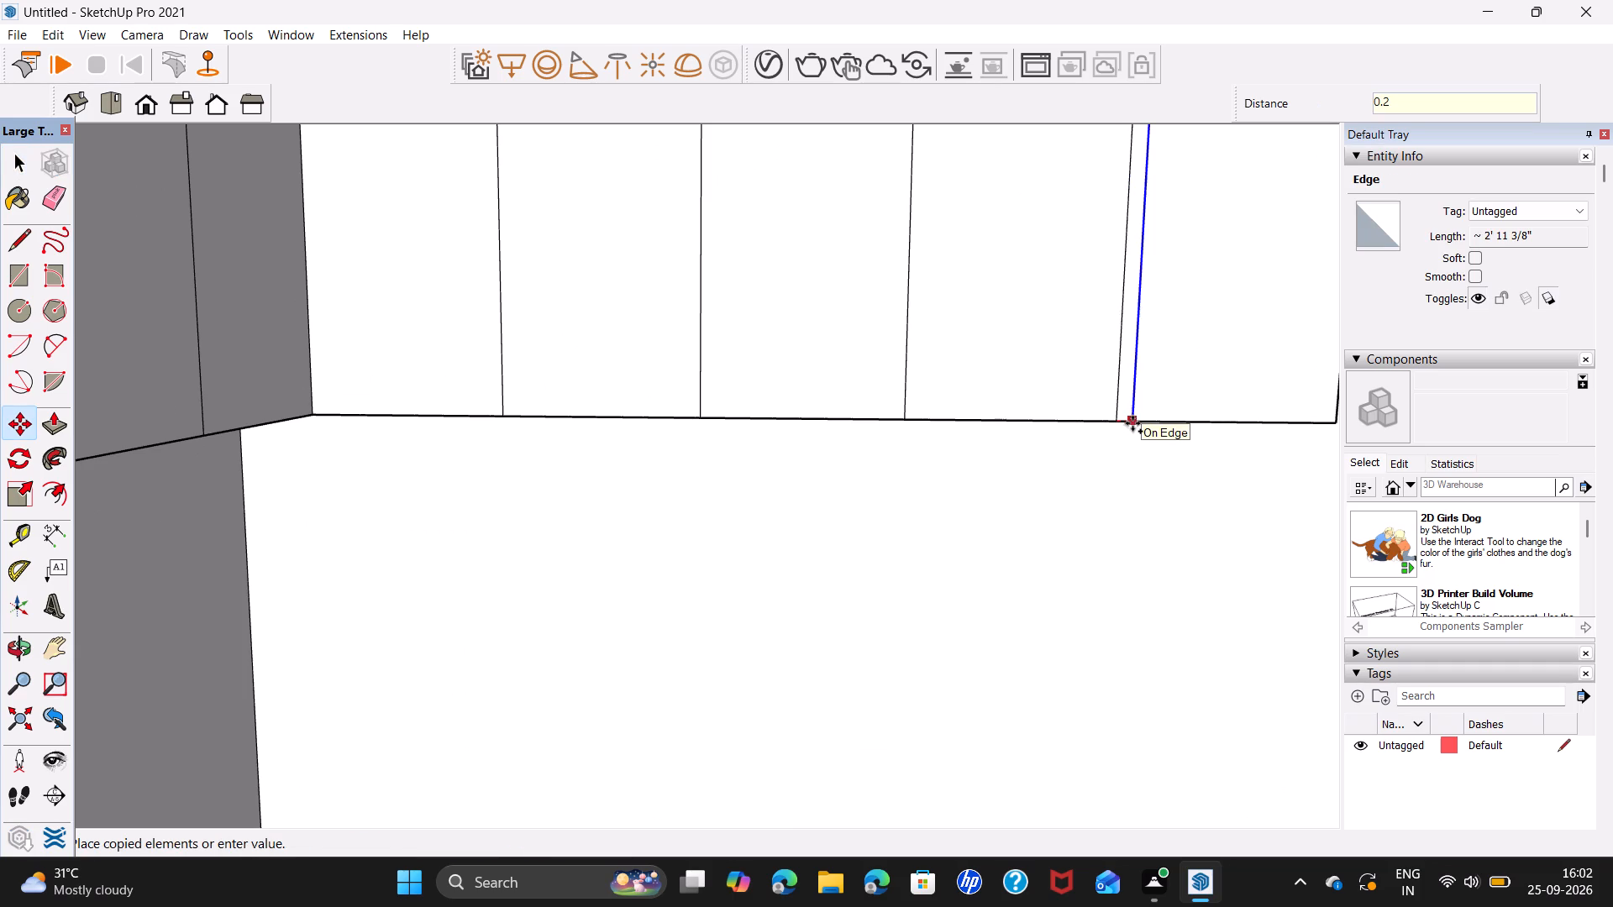
pyautogui.press('Return')
# Copy the new offset edge 0.4 inches back toward the corner, across the original divider.
pyautogui.scroll(20, 1120, 421)
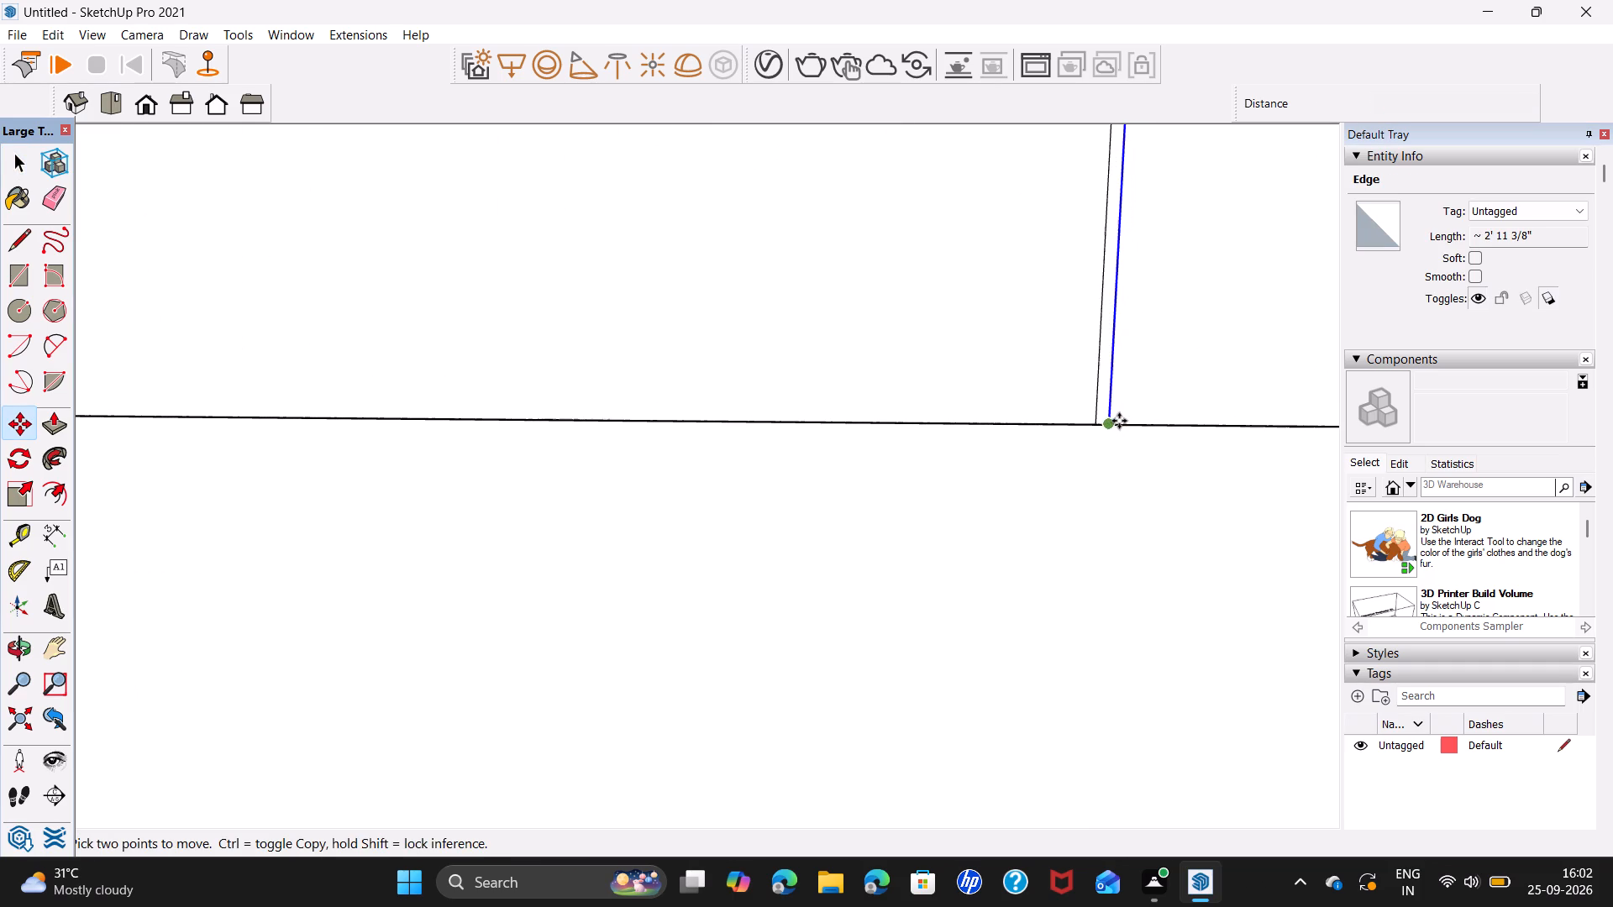
pyautogui.click(1111, 429)
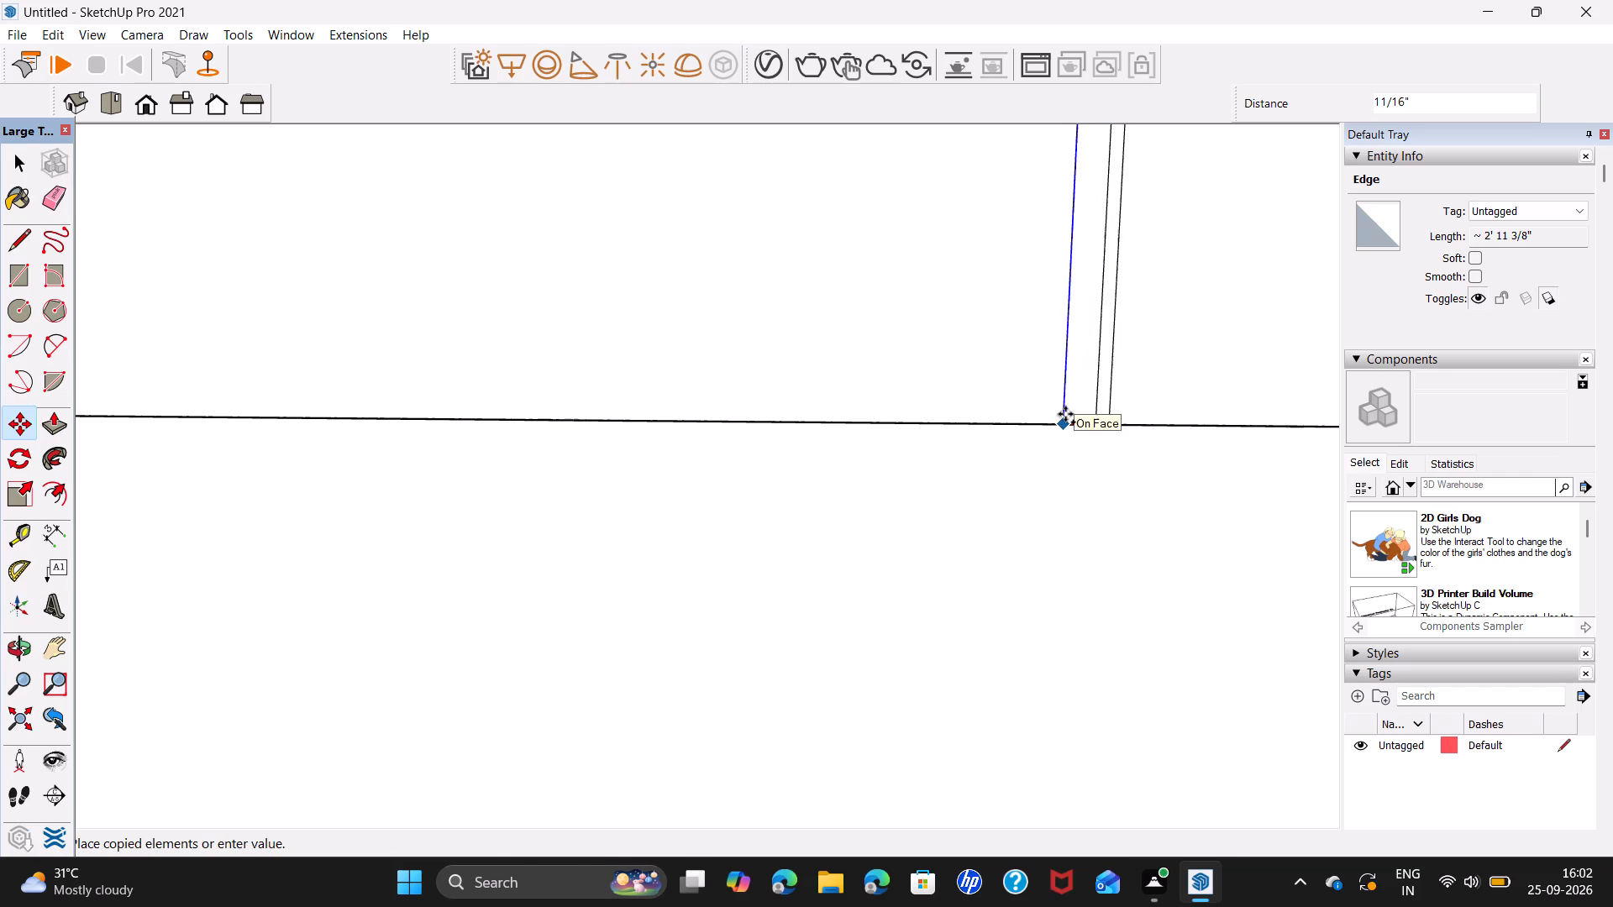
pyautogui.write('0.')
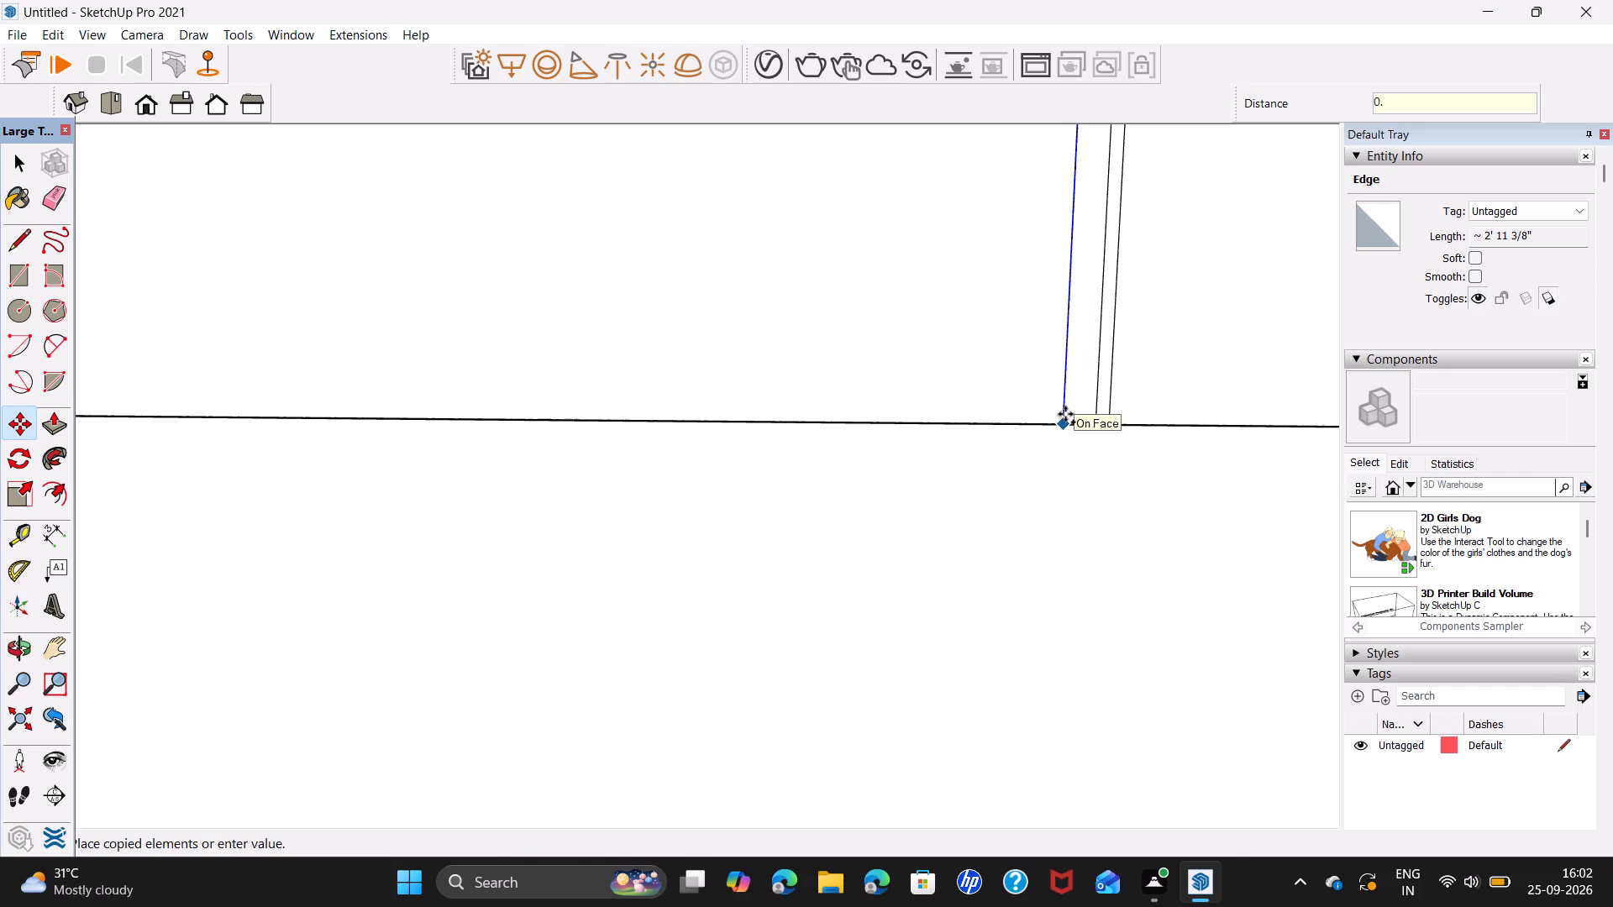
pyautogui.press('4')
pyautogui.press('Return')
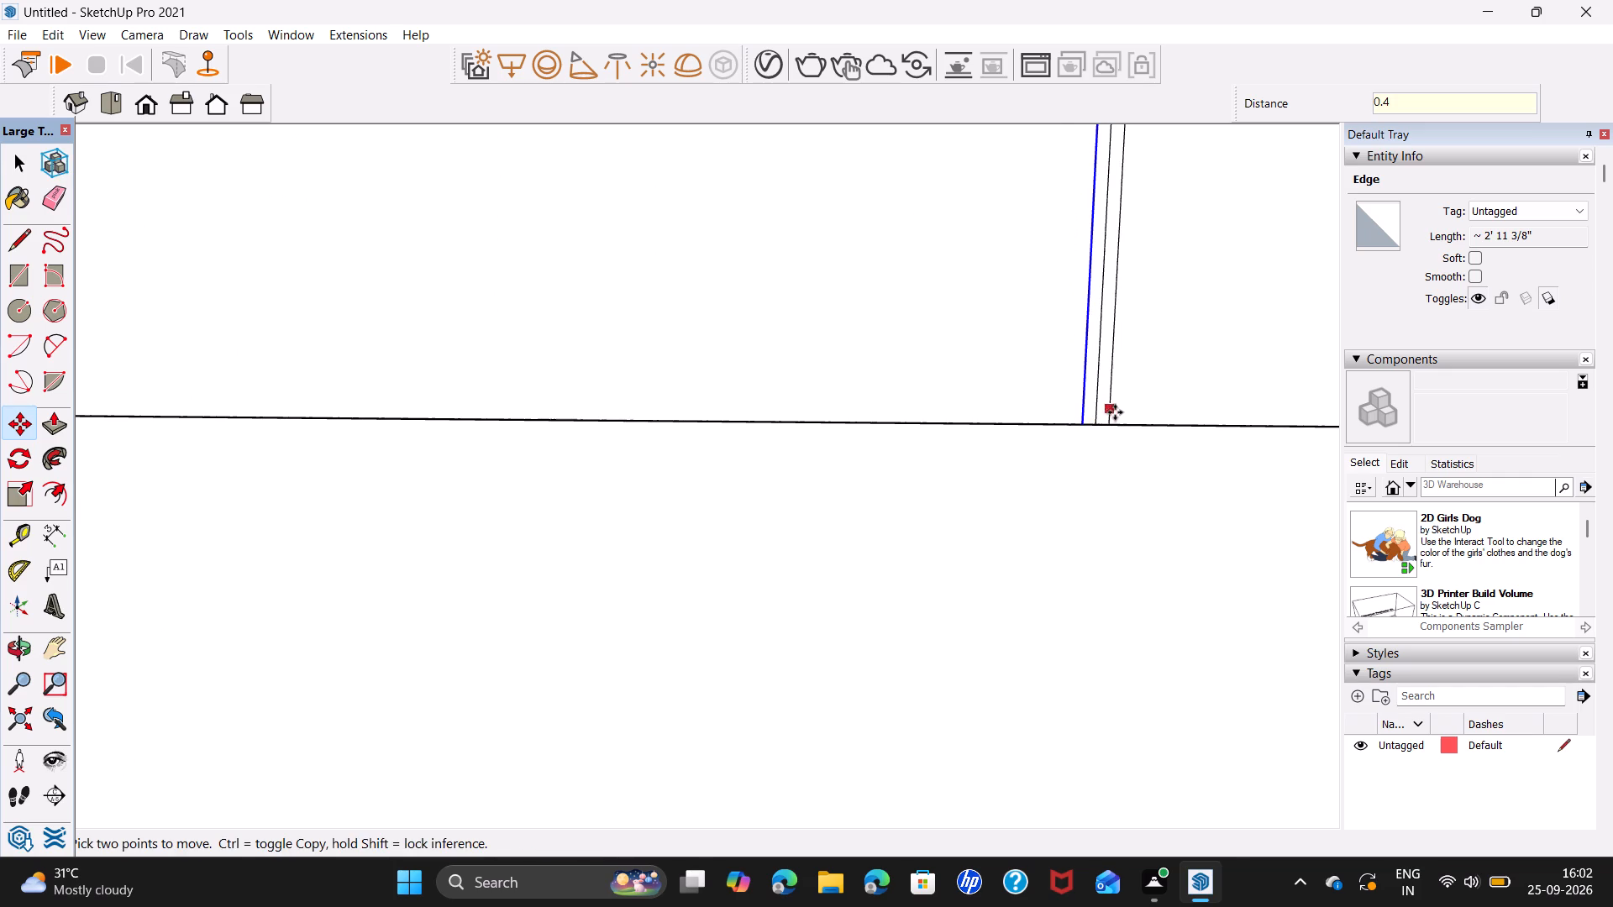
# Delete the original divider line between the two offset edges, leaving one thin gap strip.
pyautogui.press('space')
pyautogui.click(1097, 417)
pyautogui.press('Delete')
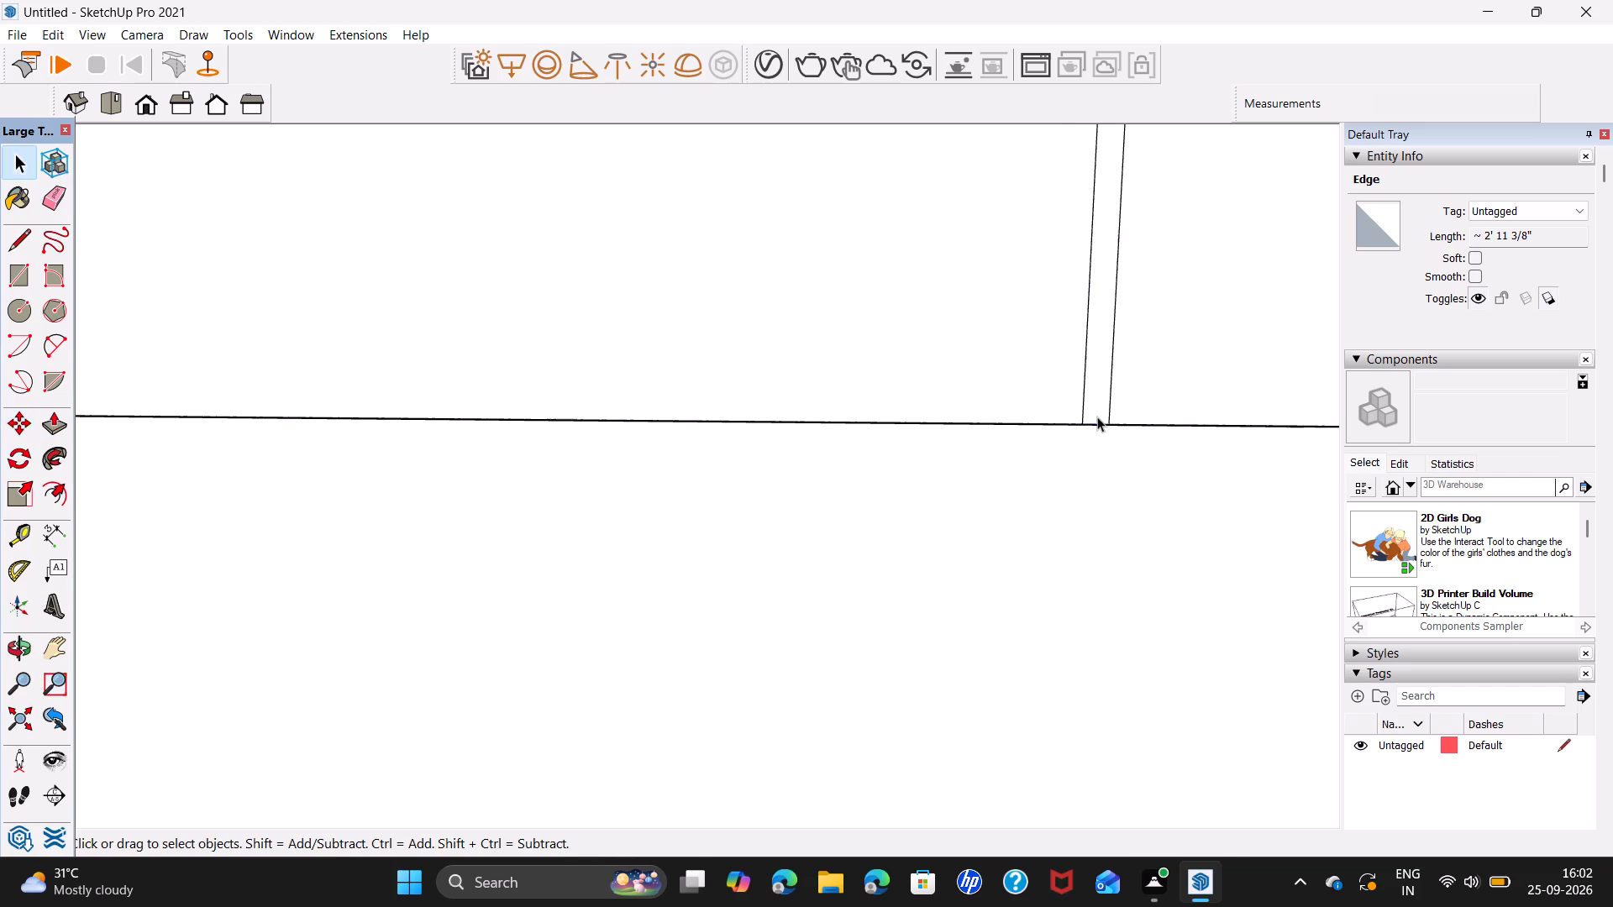
# Copy the thin gap strip by its bottom midpoint onto the divider nearest the corner.
pyautogui.click(1097, 417)
pyautogui.press('m')
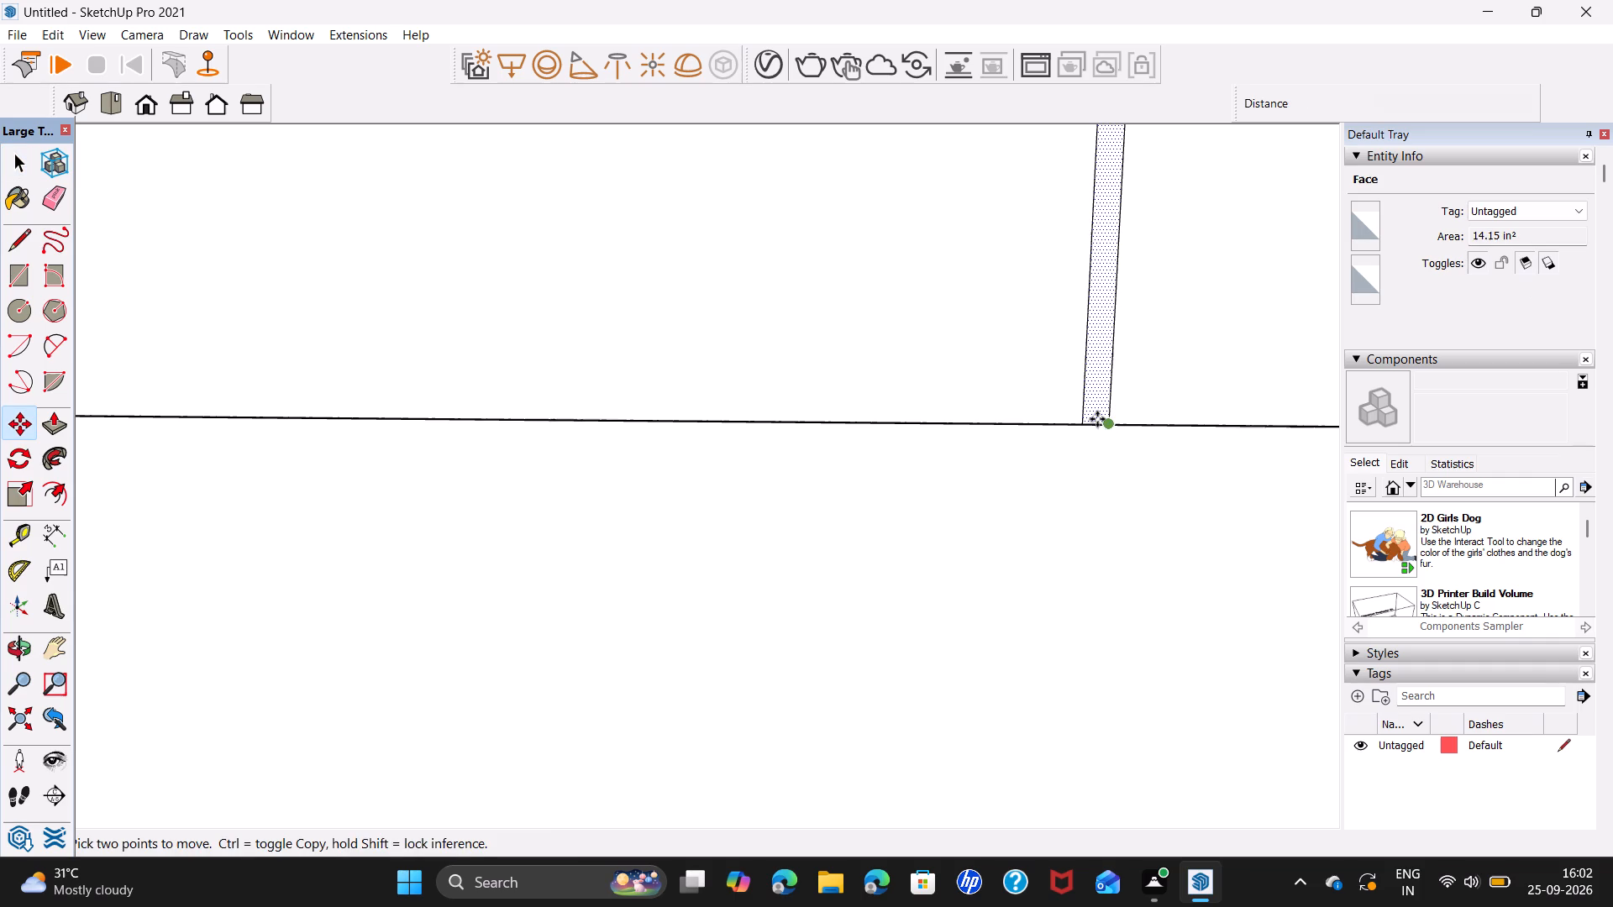
pyautogui.scroll(6, 1097, 419)
pyautogui.click(1095, 430)
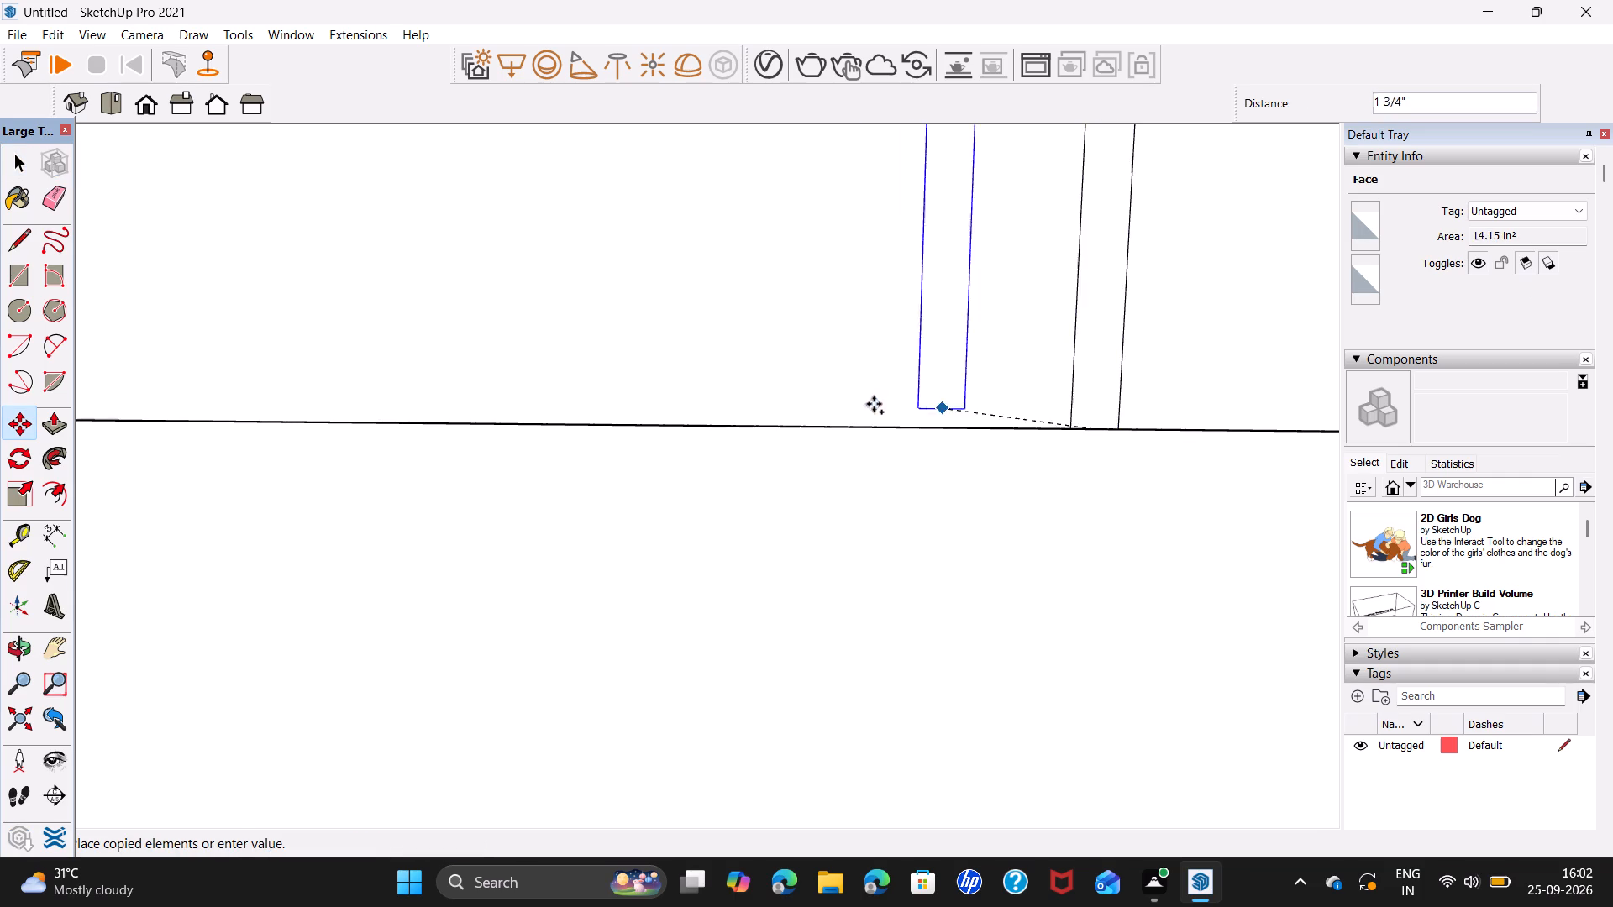
pyautogui.scroll(-20, 874, 404)
pyautogui.keyDown('shift'); pyautogui.moveTo(649, 392); pyautogui.dragTo(796, 392, button='middle'); pyautogui.keyUp('shift')
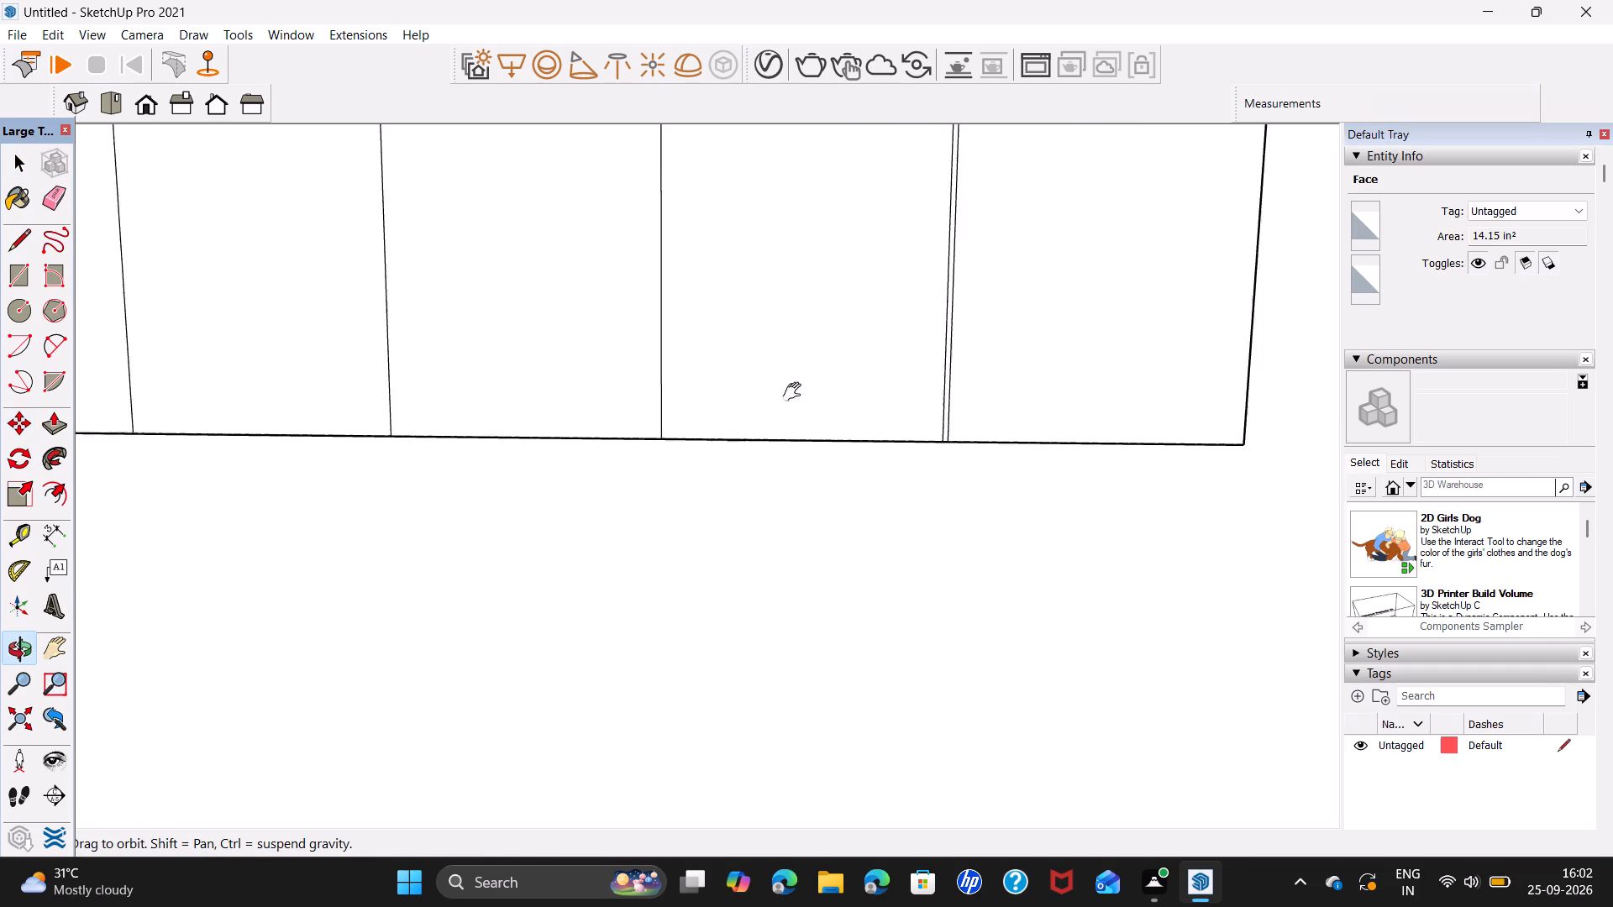
pyautogui.keyDown('shift'); pyautogui.moveTo(796, 392); pyautogui.dragTo(1190, 413, button='middle'); pyautogui.keyUp('shift')
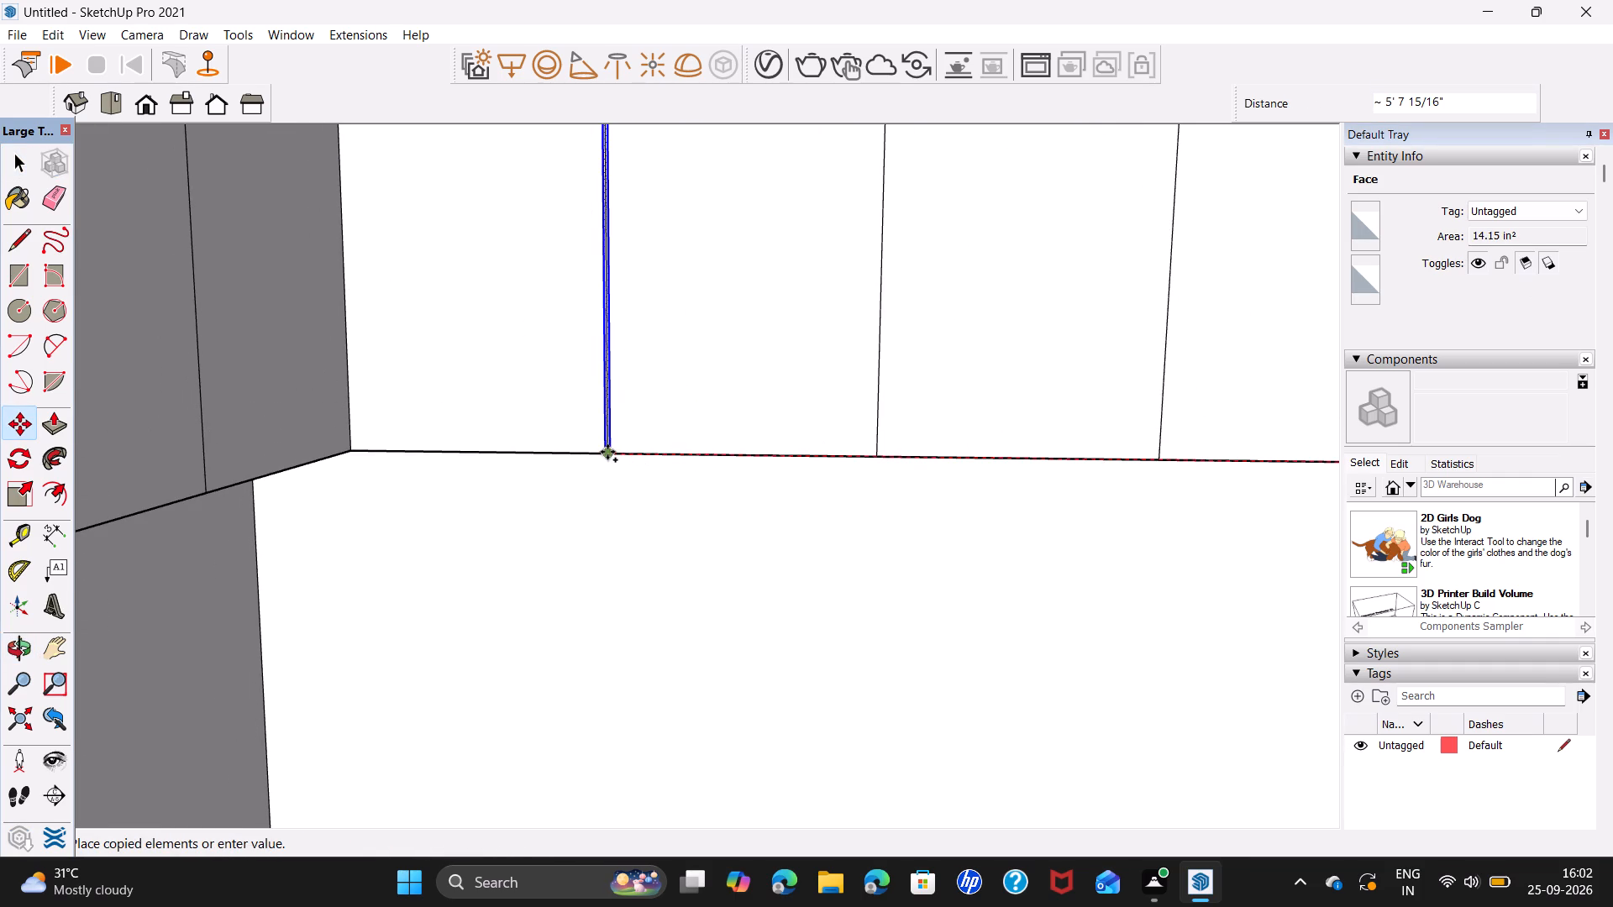
pyautogui.scroll(12, 605, 453)
pyautogui.click(614, 451)
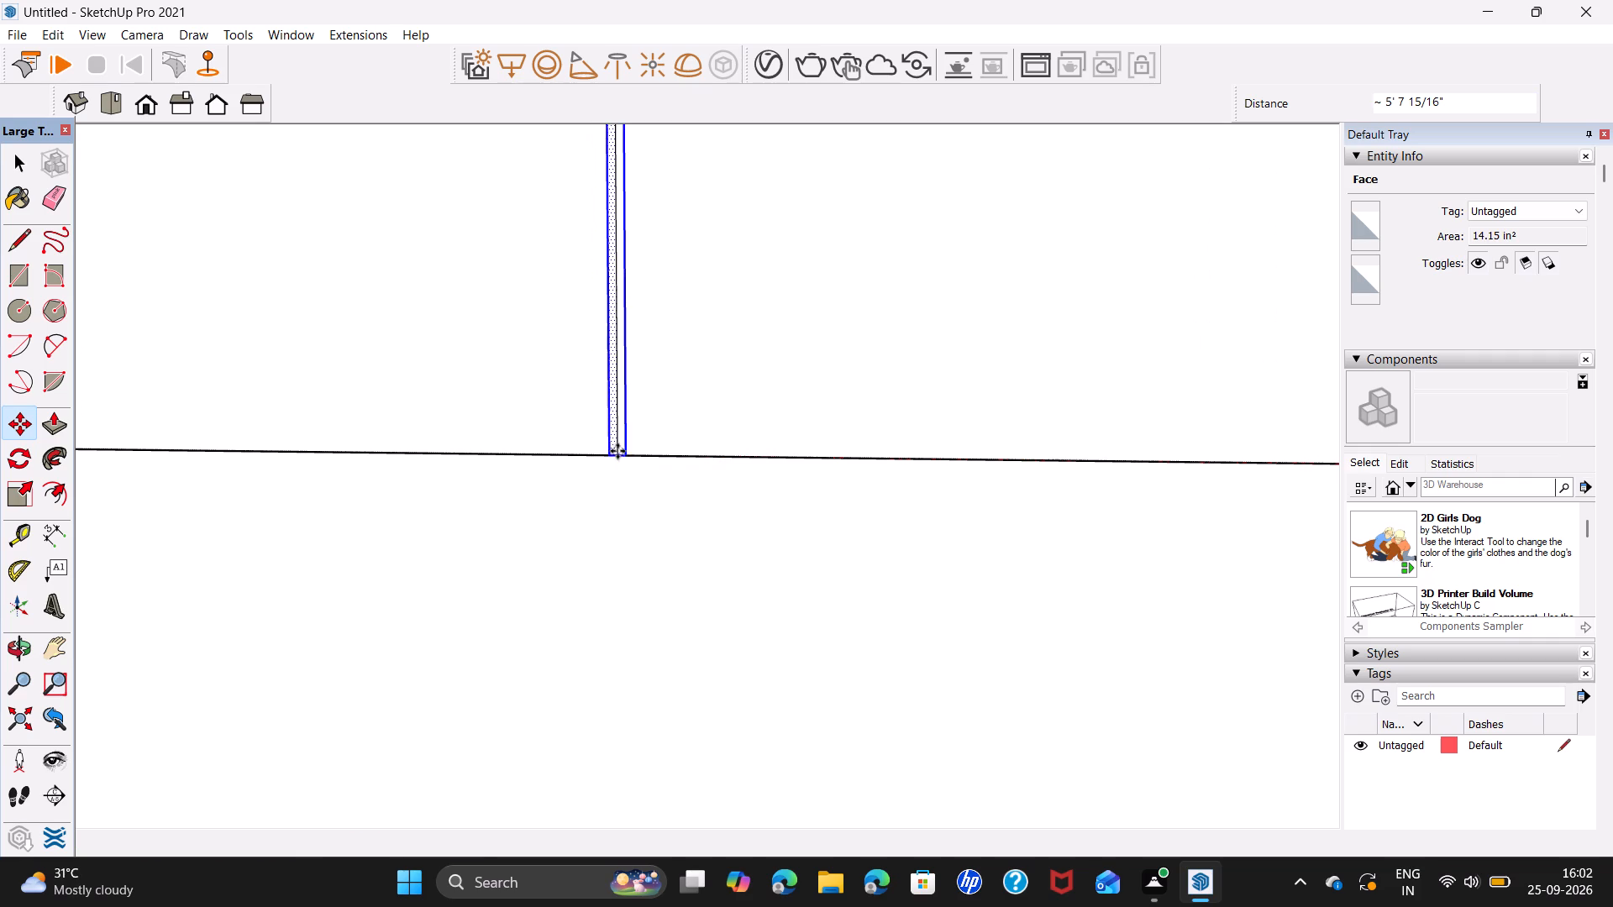
# Array the strip copies evenly by dividing the copy distance into 3, placing strips on the dividers in between.
pyautogui.scroll(-13, 957, 430)
pyautogui.keyDown('shift'); pyautogui.moveTo(981, 436); pyautogui.dragTo(611, 419, button='middle'); pyautogui.keyUp('shift')
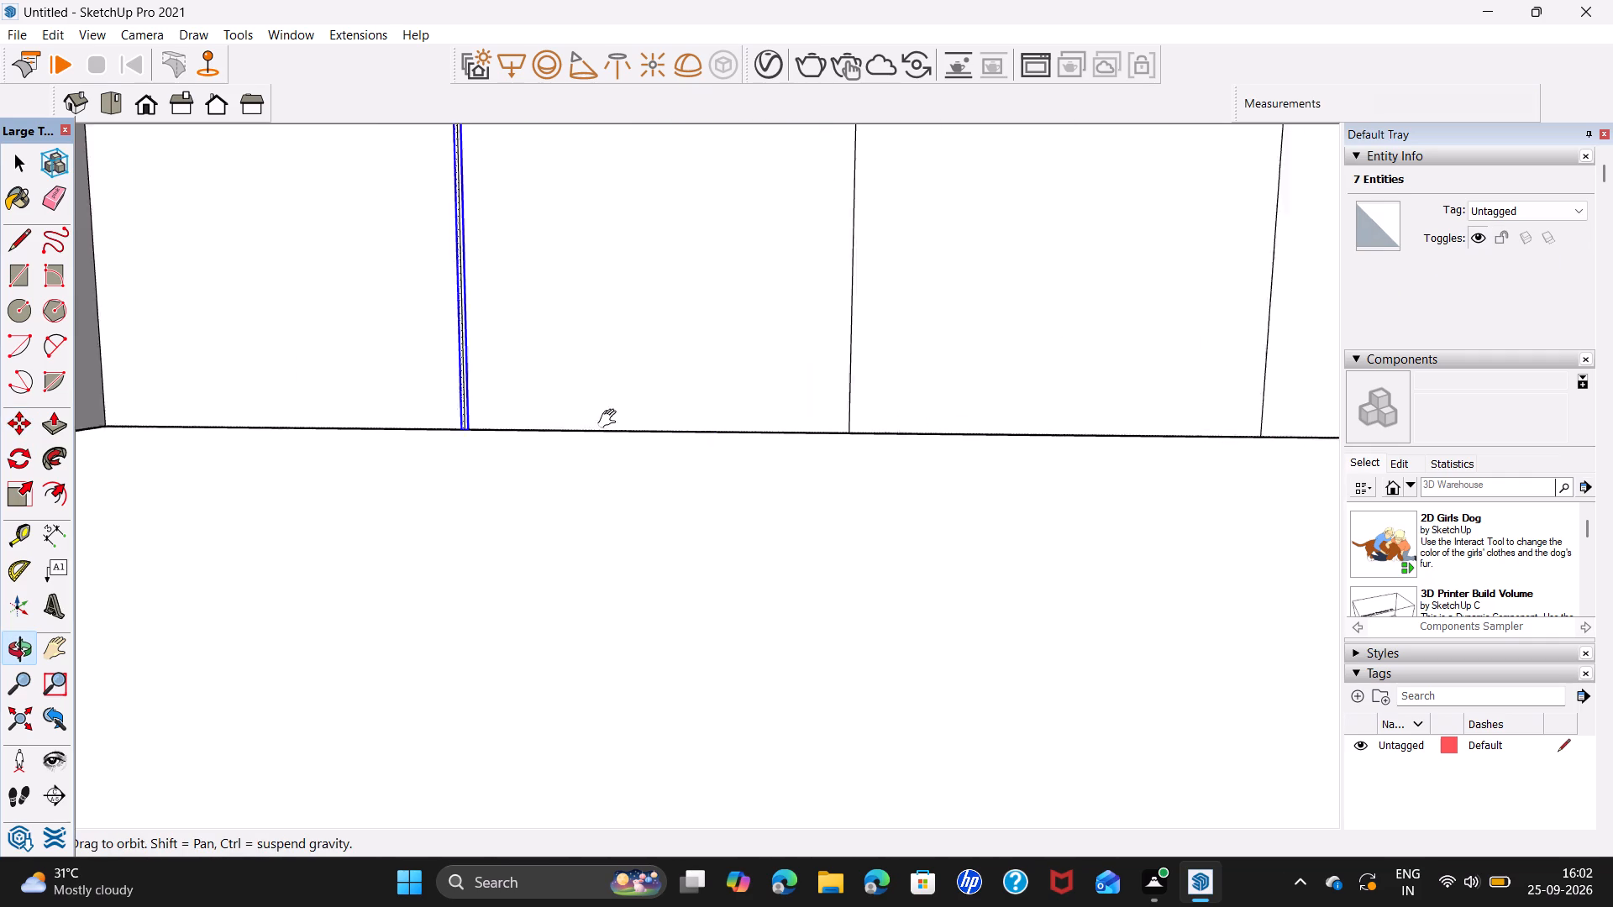
pyautogui.keyDown('shift'); pyautogui.moveTo(611, 419); pyautogui.dragTo(585, 413, button='middle'); pyautogui.keyUp('shift')
pyautogui.scroll(-5, 620, 429)
pyautogui.press('/')
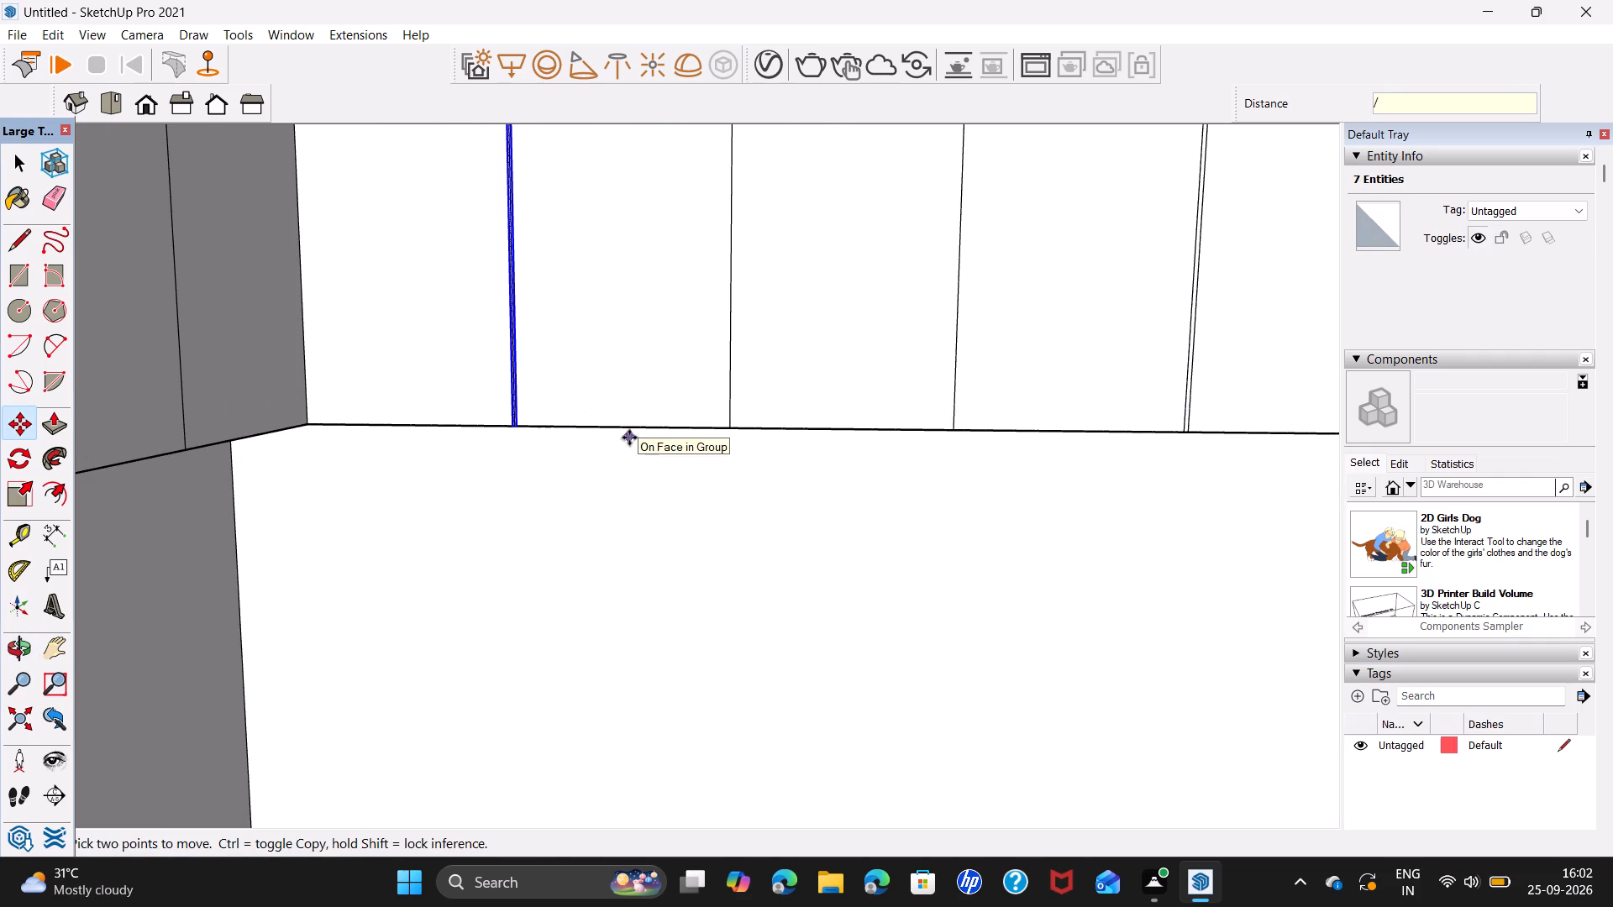
pyautogui.press('3')
pyautogui.press('Return')
pyautogui.press('space')
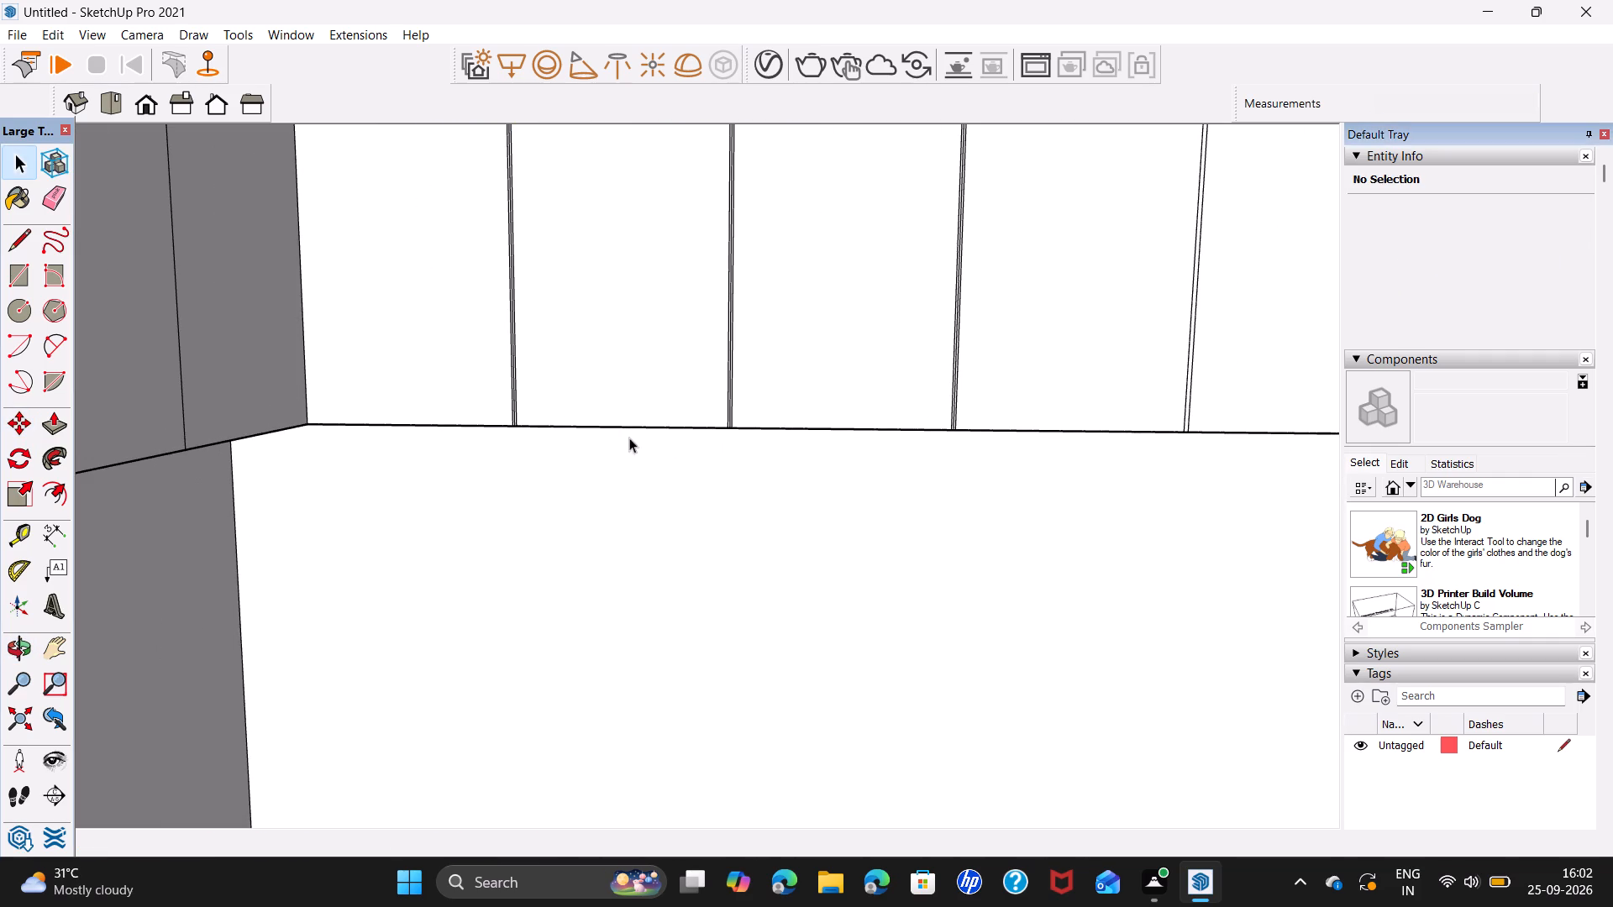
# Delete the original divider line inside each of the three copied gap strips on the cabinet front.
pyautogui.scroll(13, 510, 406)
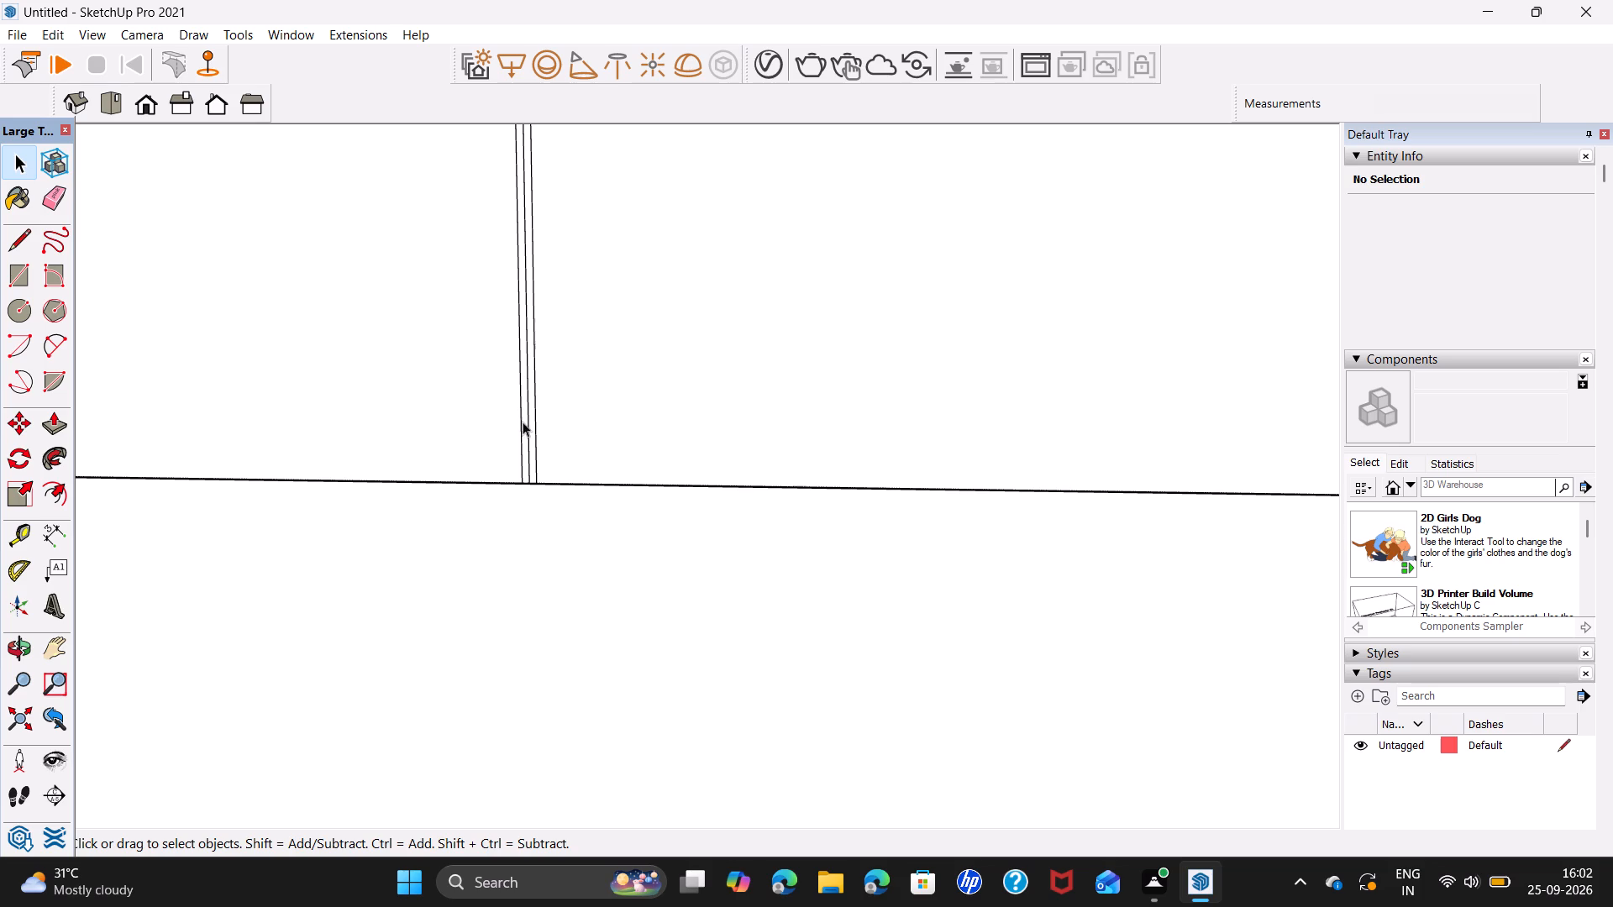
pyautogui.click(528, 429)
pyautogui.press('Delete')
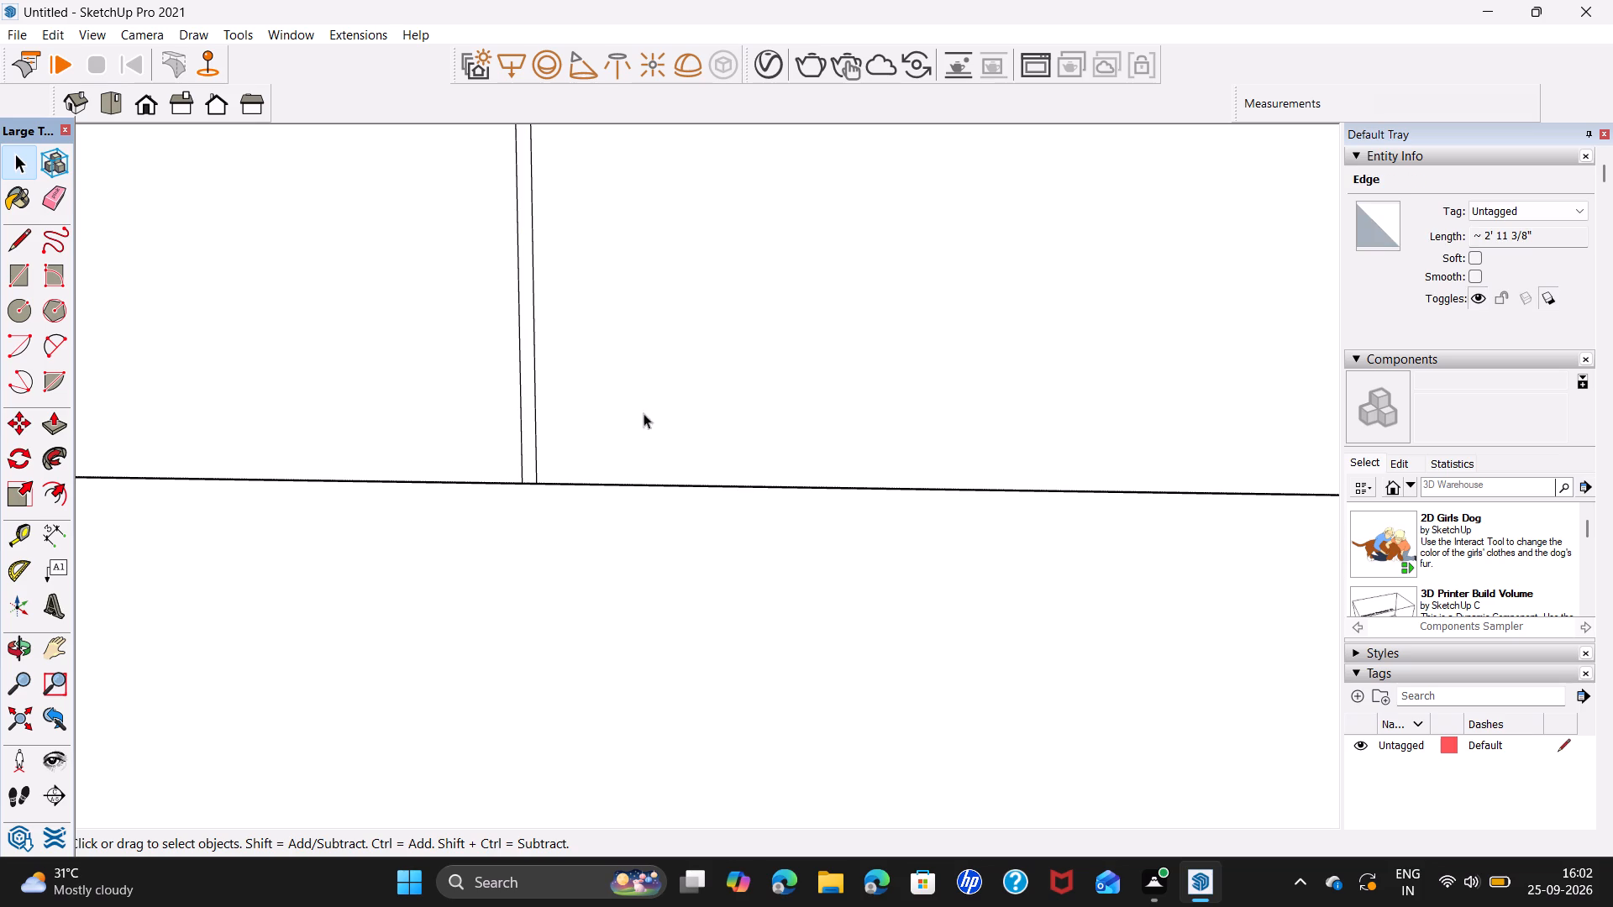
pyautogui.scroll(-7, 913, 442)
pyautogui.scroll(2, 1169, 423)
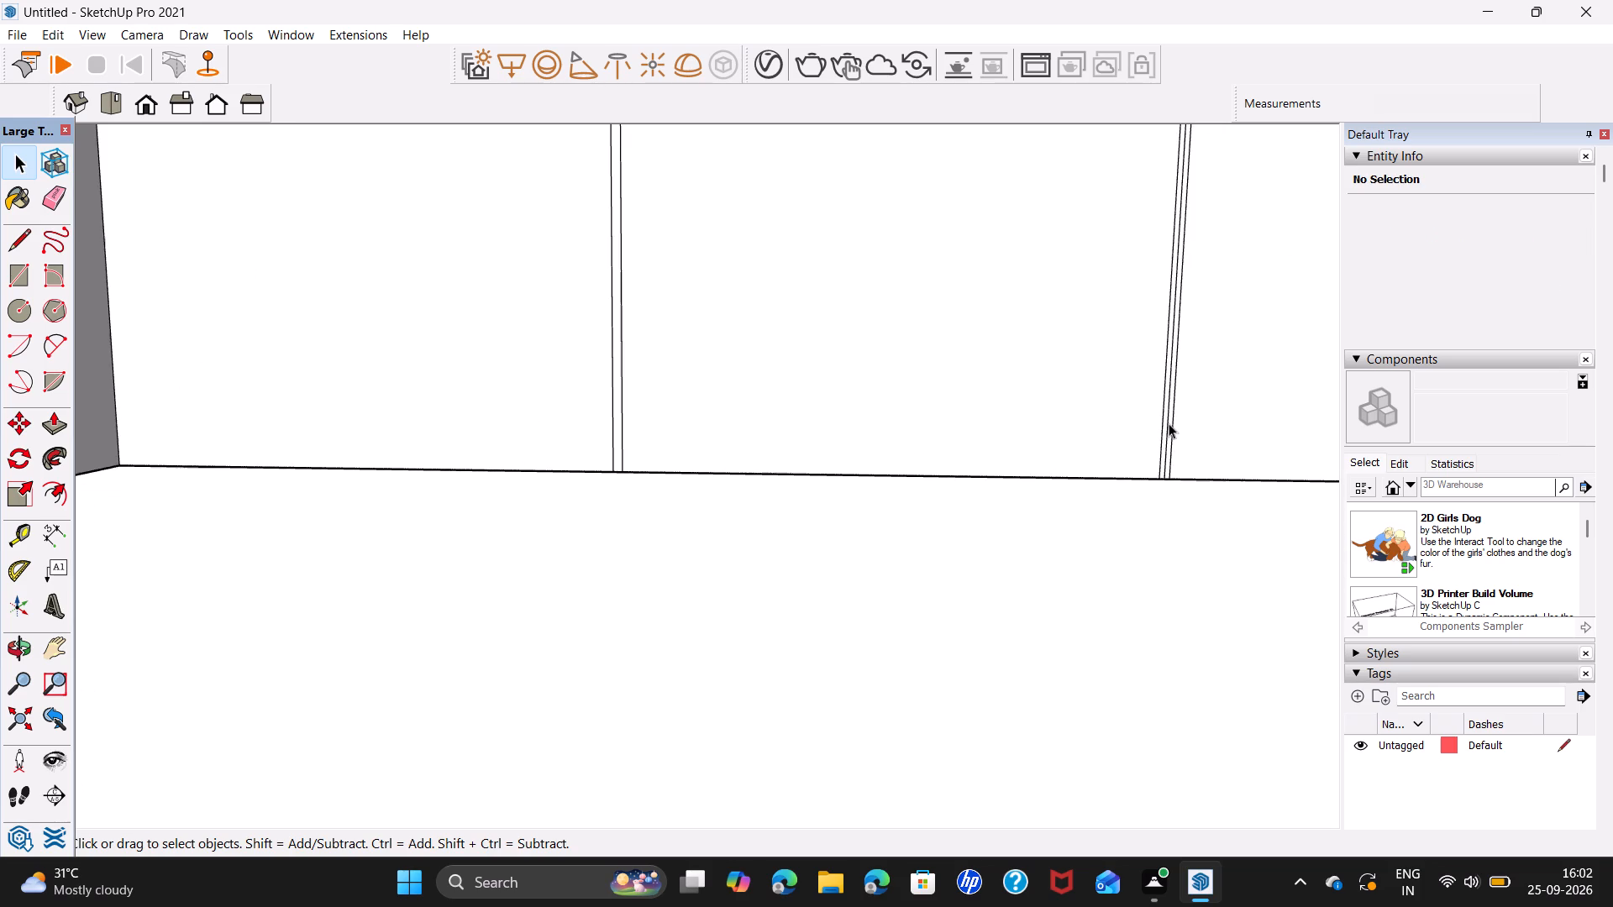
pyautogui.click(1169, 423)
pyautogui.press('Delete')
pyautogui.scroll(-4, 1178, 429)
pyautogui.moveTo(1194, 433); pyautogui.dragTo(1107, 413, button='middle')
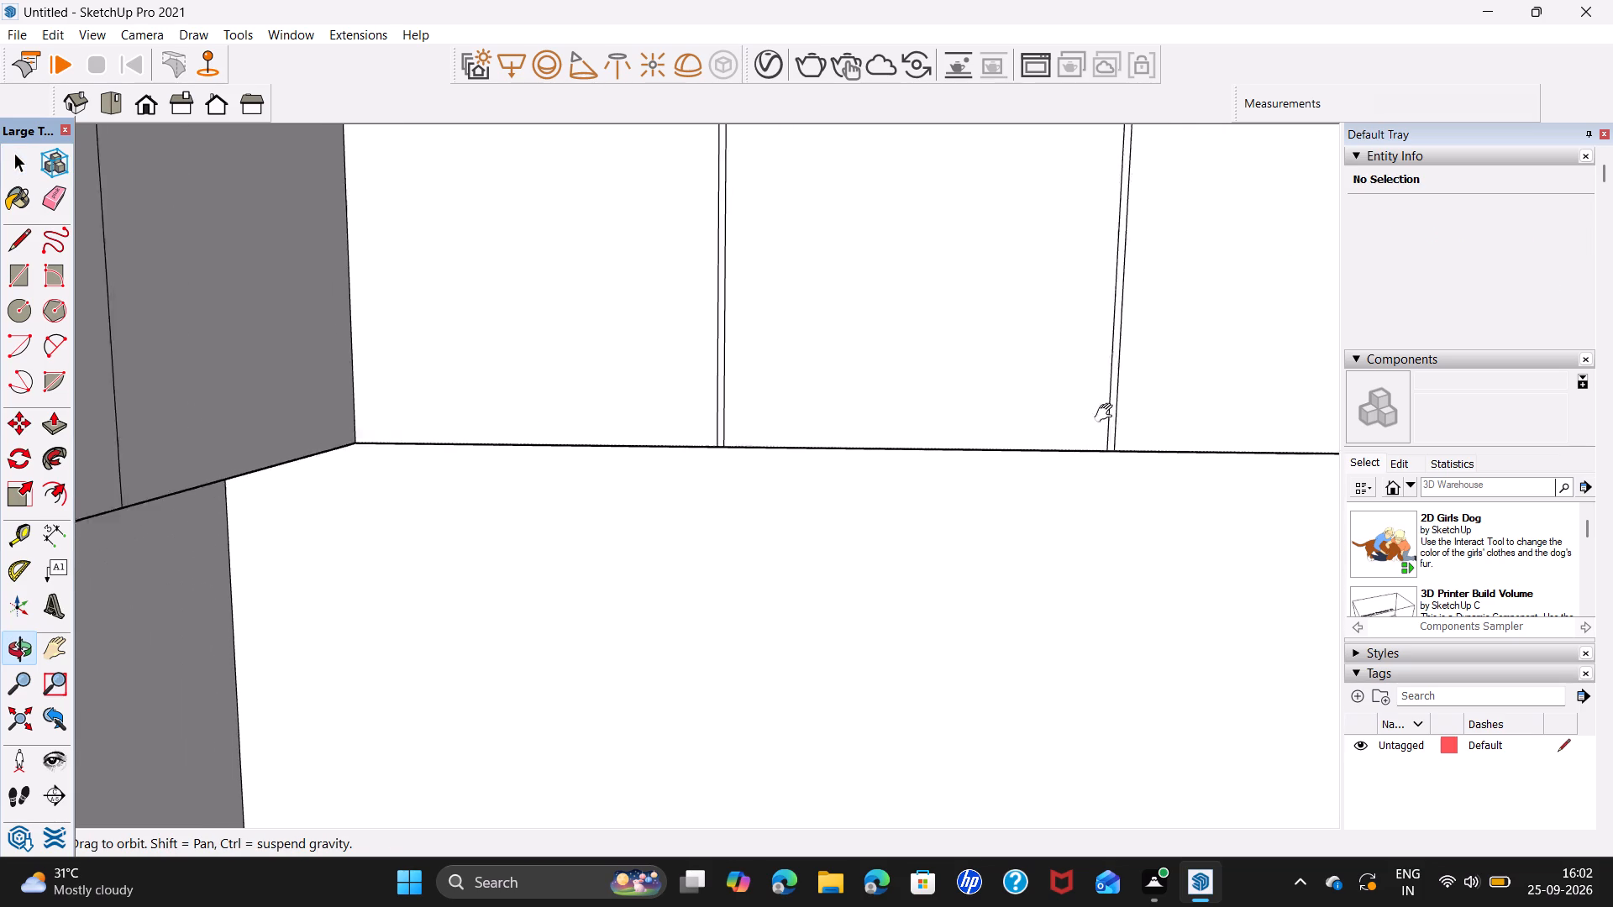
pyautogui.moveTo(1107, 413); pyautogui.dragTo(71, 591, button='middle')
pyautogui.scroll(5, 409, 594)
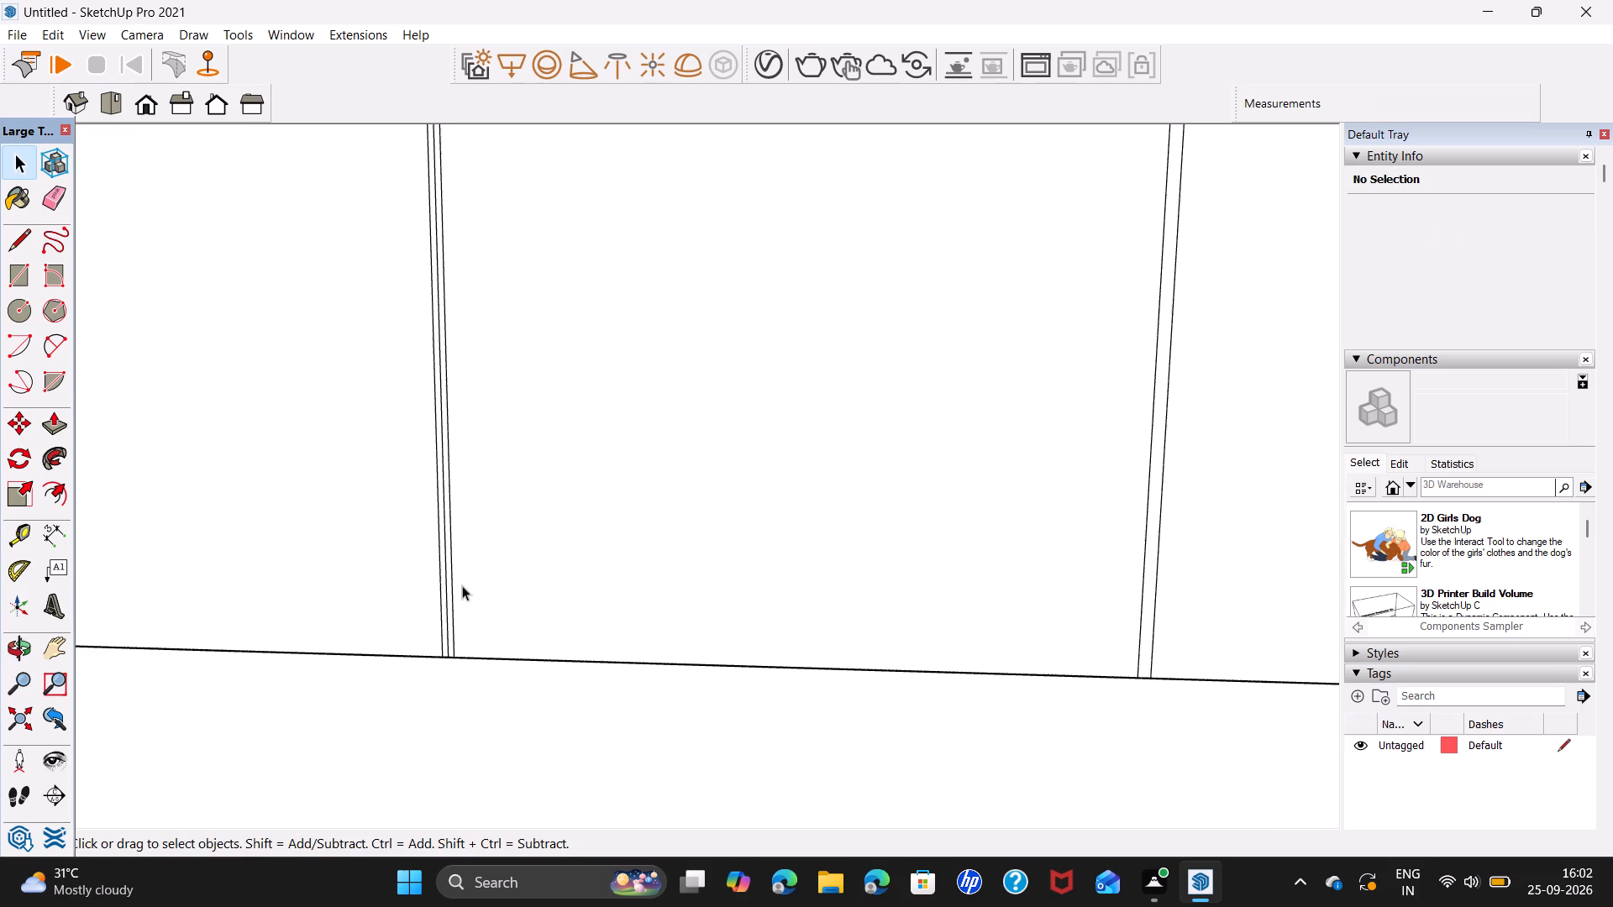
pyautogui.click(449, 605)
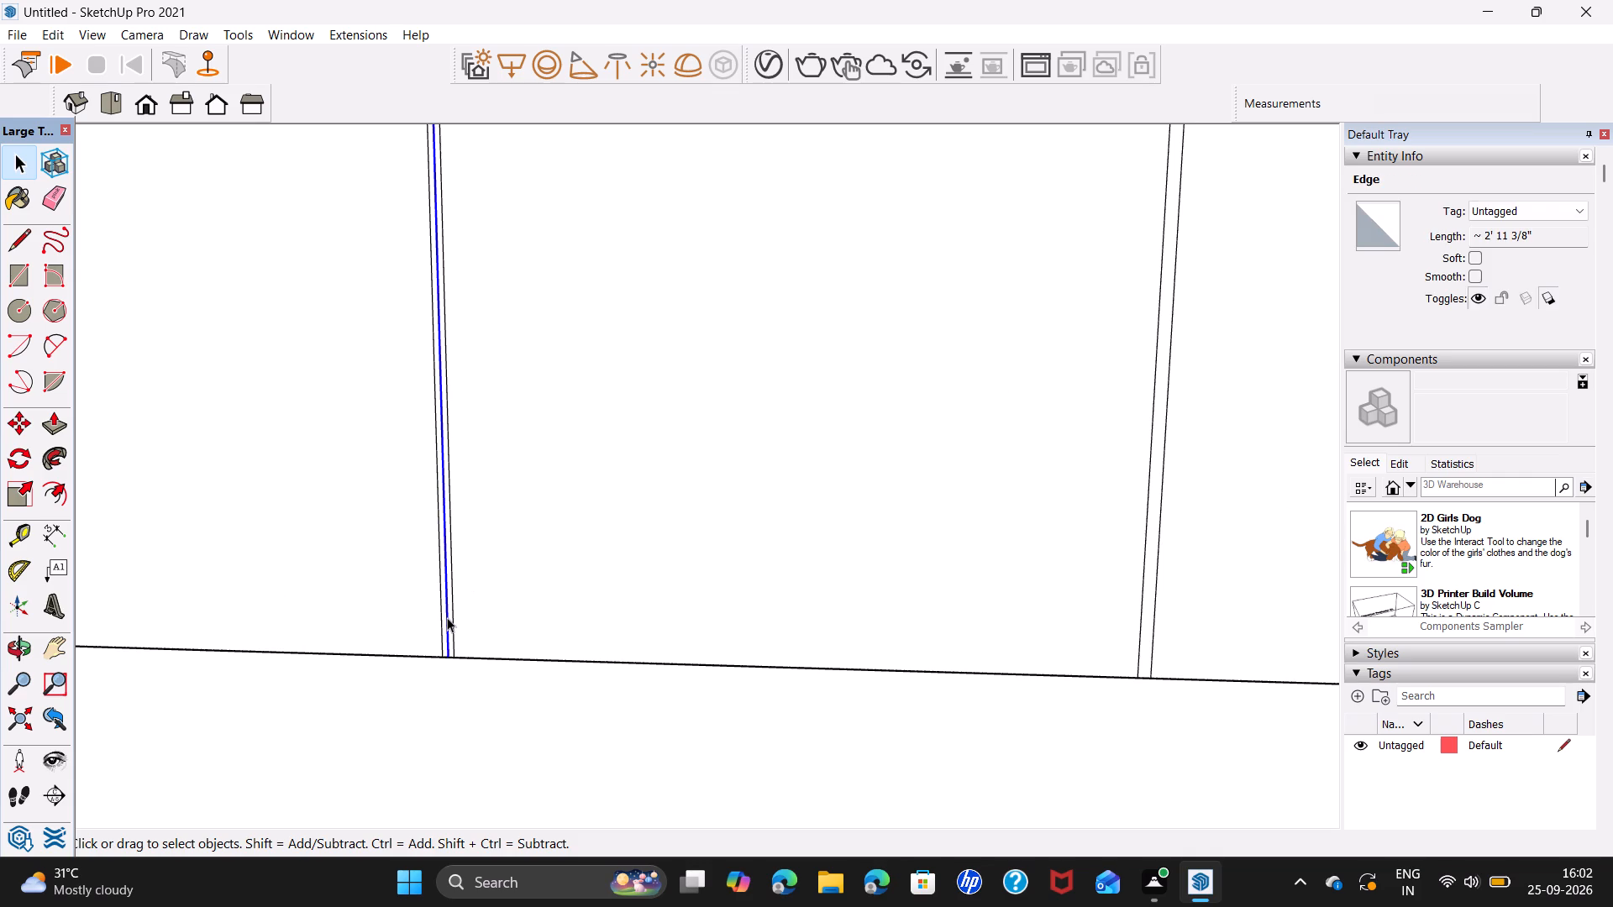
pyautogui.press('Delete')
pyautogui.scroll(-10, 473, 611)
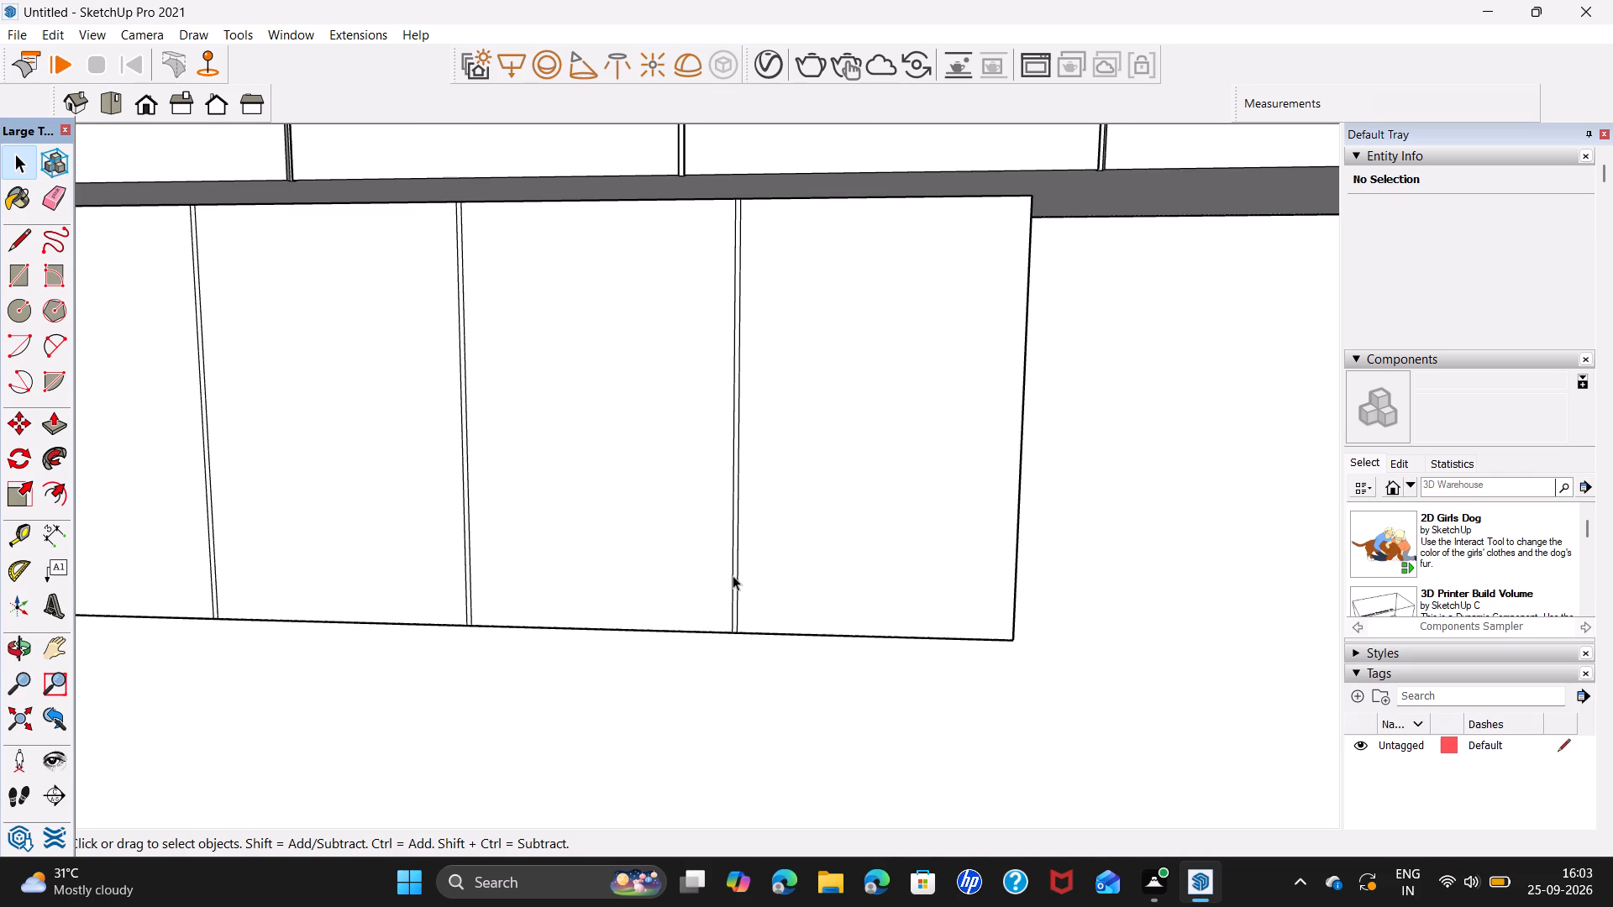
# Push each of the four gap strips on the lower back-wall cabinet front inward by 0.5".
pyautogui.press('p')
pyautogui.scroll(6, 738, 569)
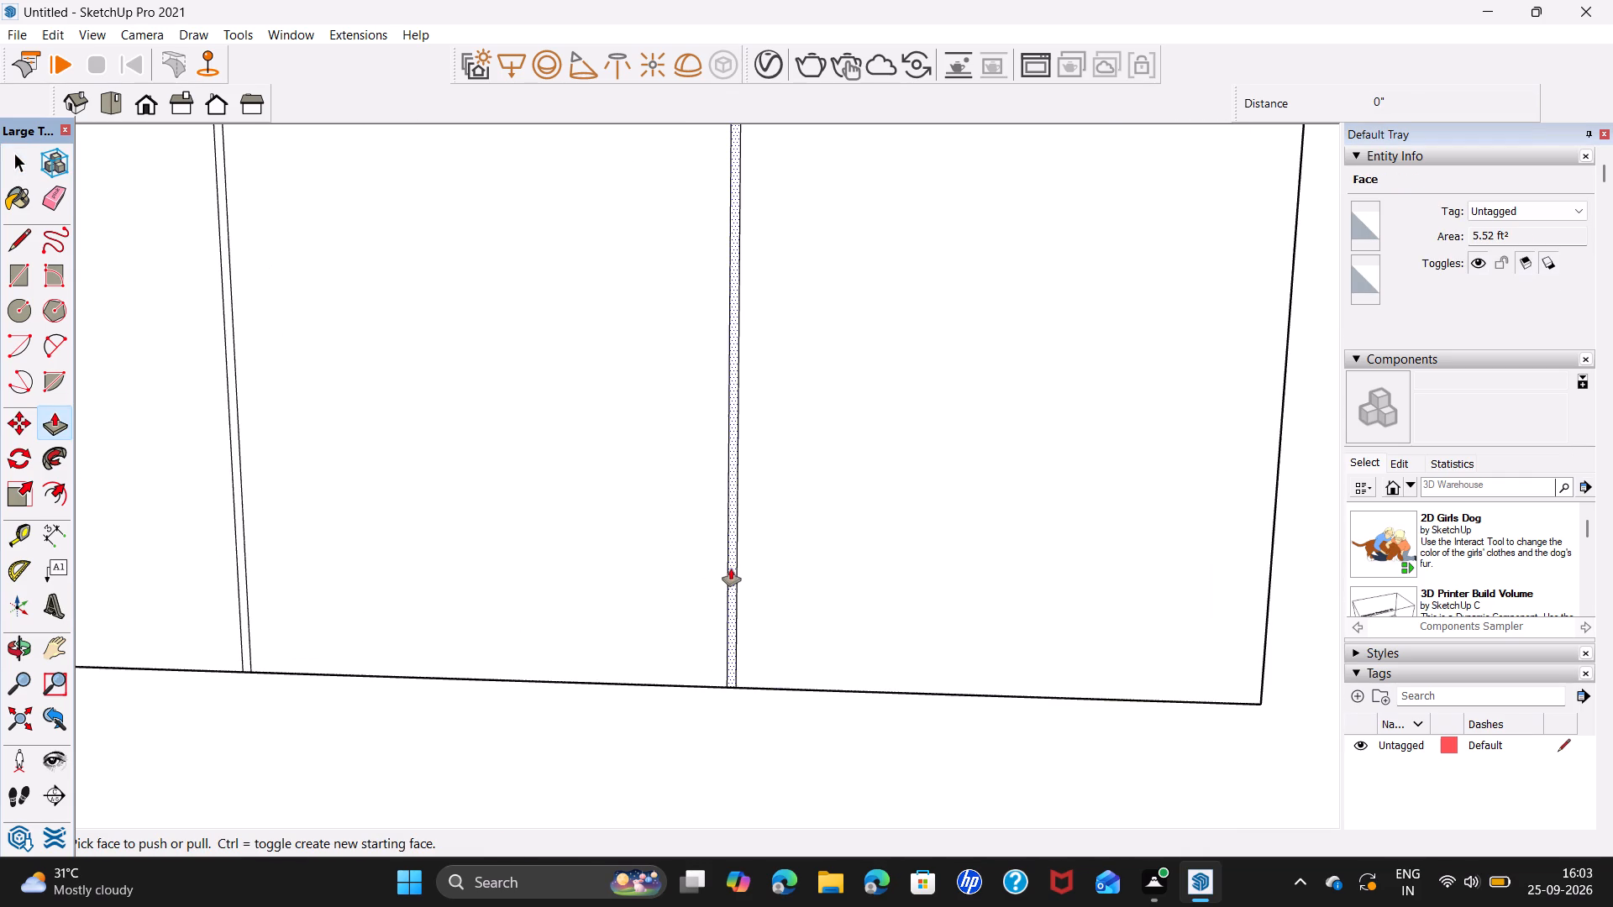
pyautogui.click(731, 569)
pyautogui.write('0.')
pyautogui.press('5')
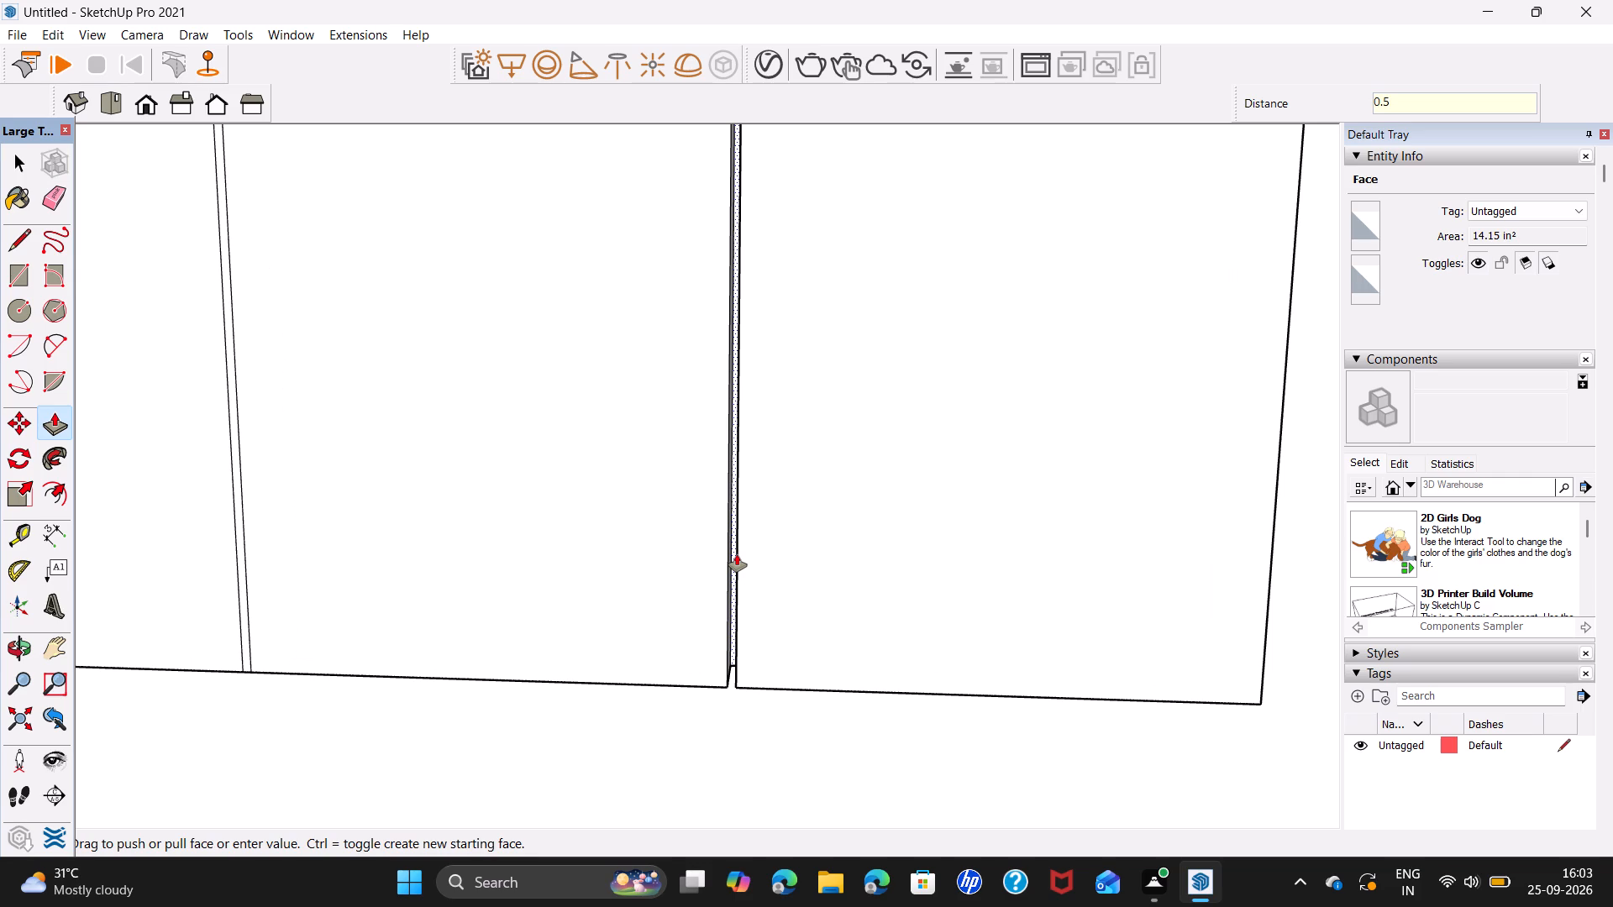
pyautogui.press('Return')
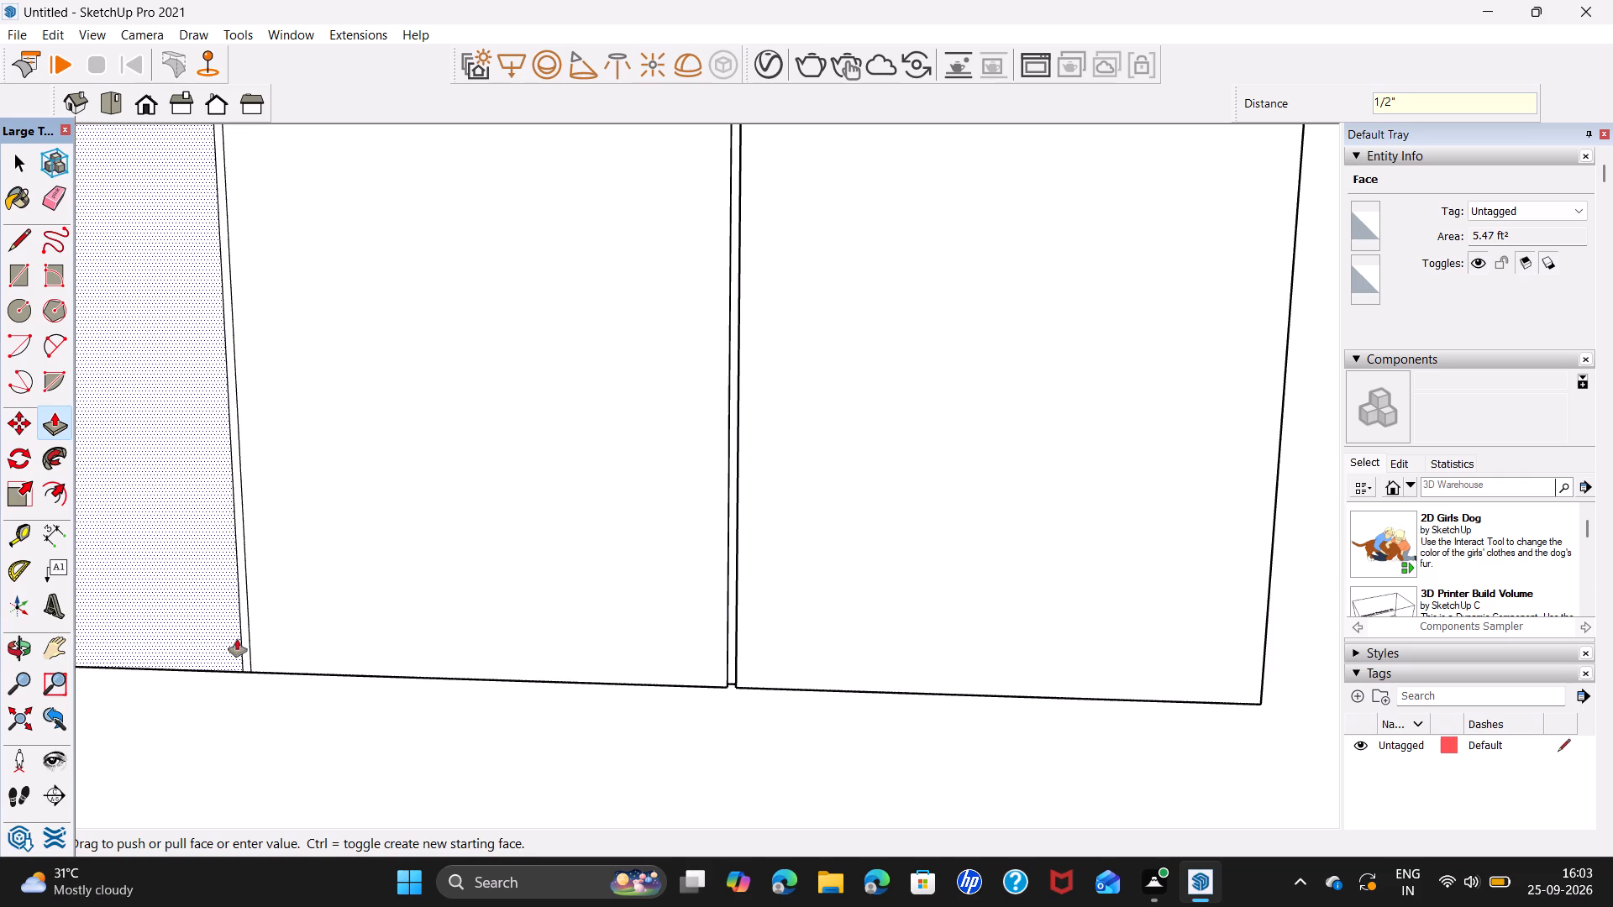
pyautogui.doubleClick(244, 642)
pyautogui.moveTo(208, 590); pyautogui.dragTo(359, 617, button='middle')
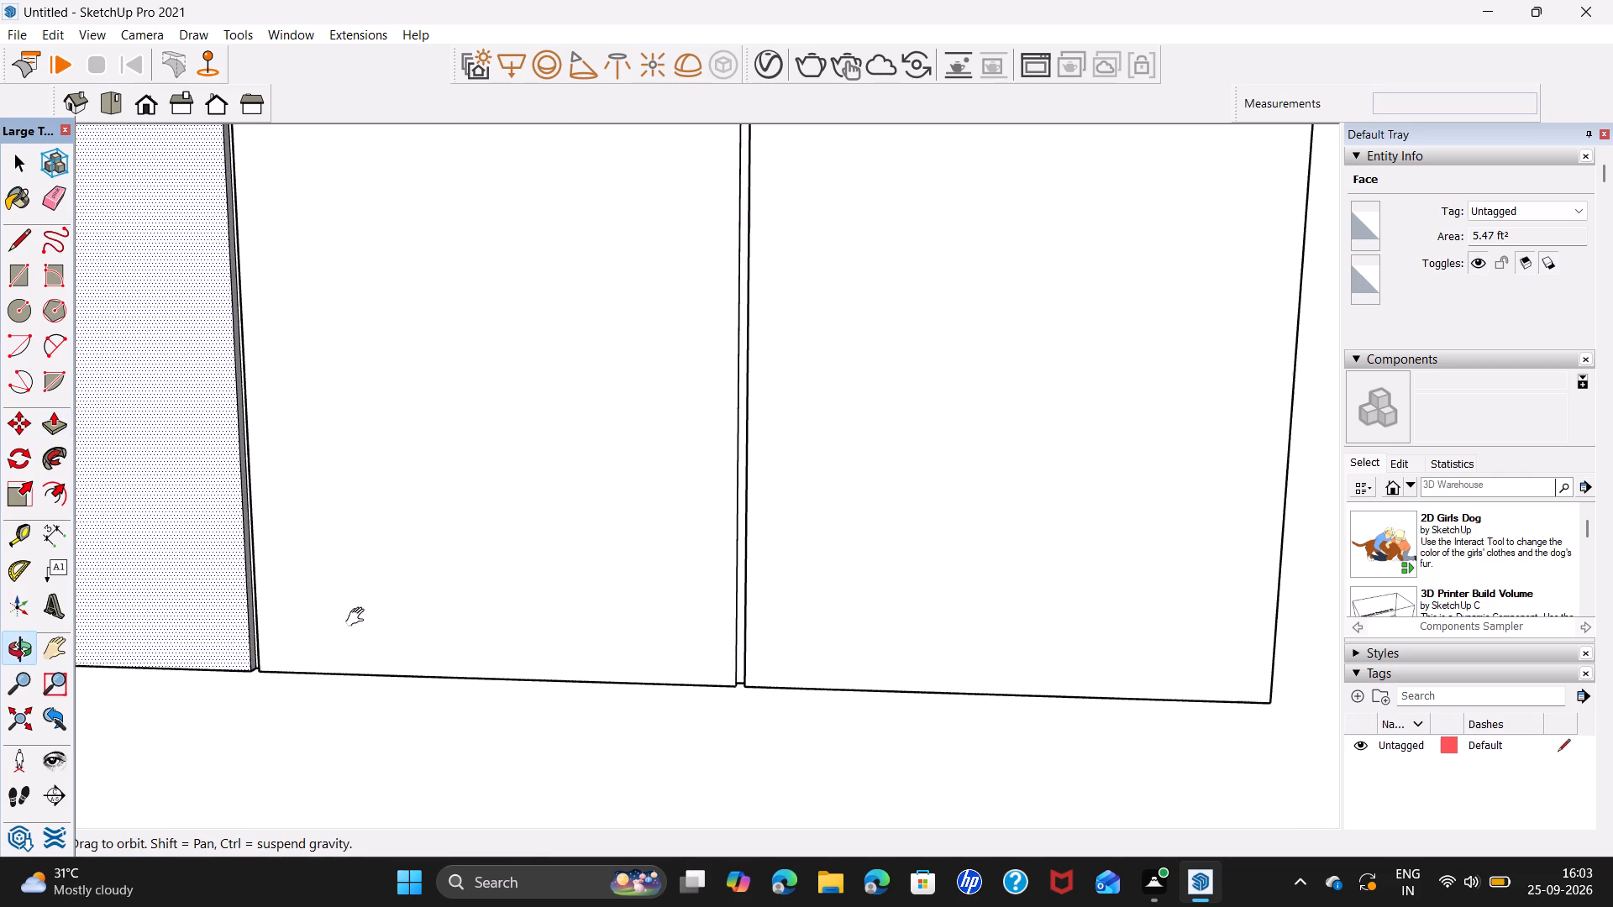
pyautogui.moveTo(359, 617); pyautogui.dragTo(1094, 639, button='middle')
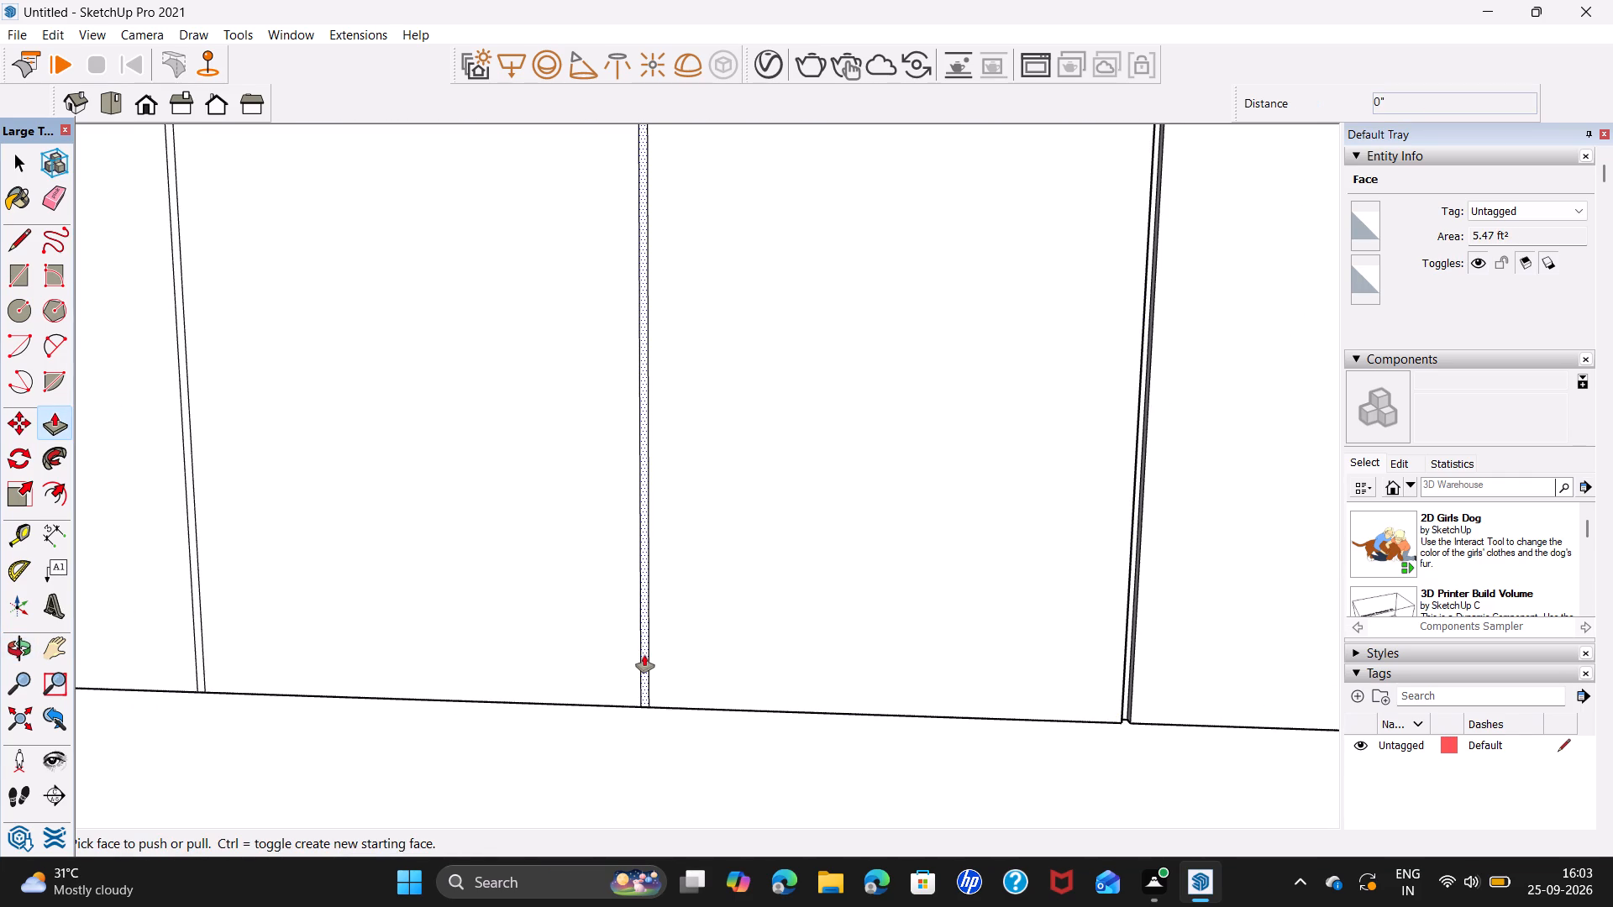
pyautogui.doubleClick(644, 655)
pyautogui.keyDown('shift'); pyautogui.moveTo(382, 620); pyautogui.dragTo(933, 683, button='middle'); pyautogui.keyUp('shift')
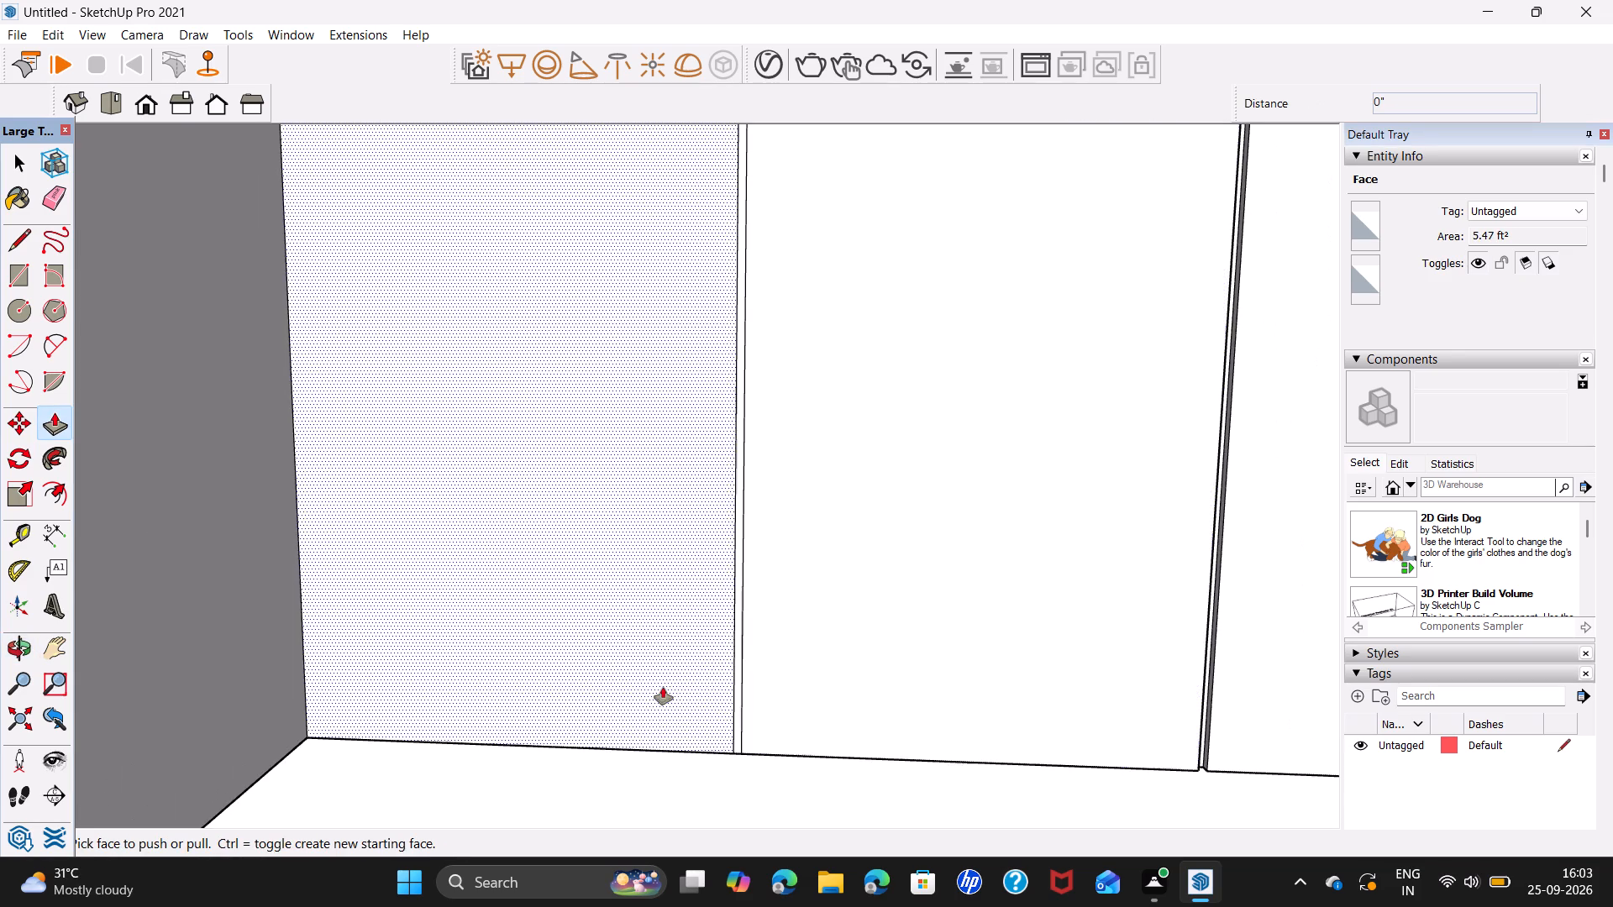
pyautogui.doubleClick(739, 689)
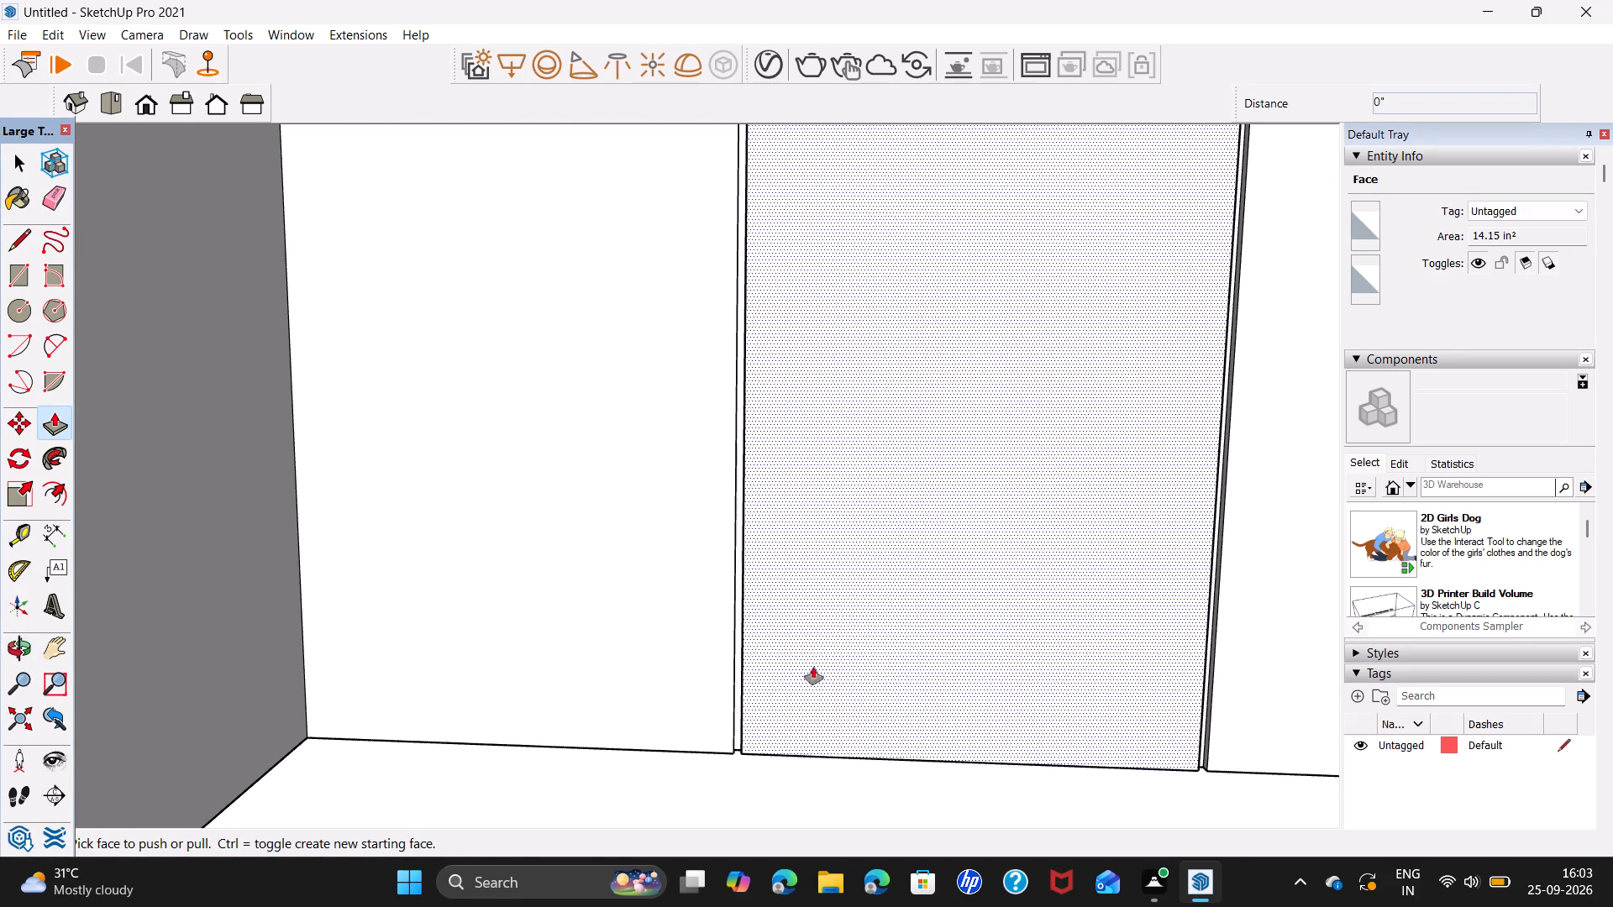
# Copy the outermost divider line on the adjoining wall's lower cabinet front 0.2" toward the room corner.
pyautogui.scroll(-8, 834, 659)
pyautogui.moveTo(852, 666); pyautogui.dragTo(619, 652, button='middle')
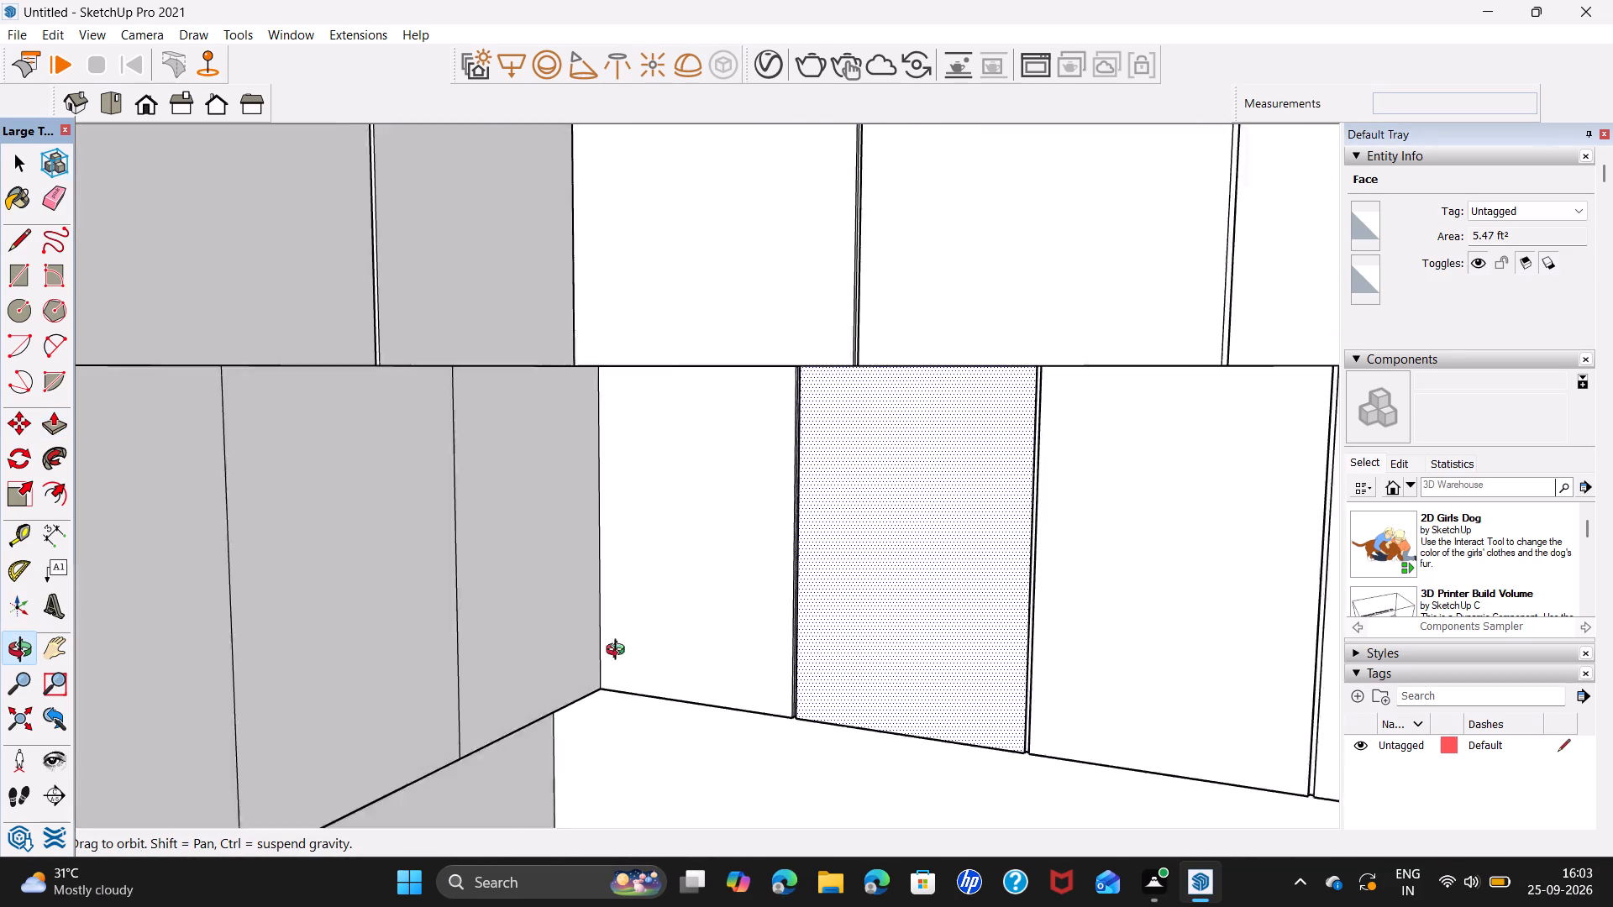
pyautogui.moveTo(619, 652); pyautogui.dragTo(430, 655, button='middle')
pyautogui.scroll(-3, 428, 657)
pyautogui.moveTo(273, 645); pyautogui.dragTo(1024, 443, button='middle')
pyautogui.scroll(-5, 1005, 536)
pyautogui.moveTo(1017, 561); pyautogui.dragTo(941, 550, button='middle')
pyautogui.press('space')
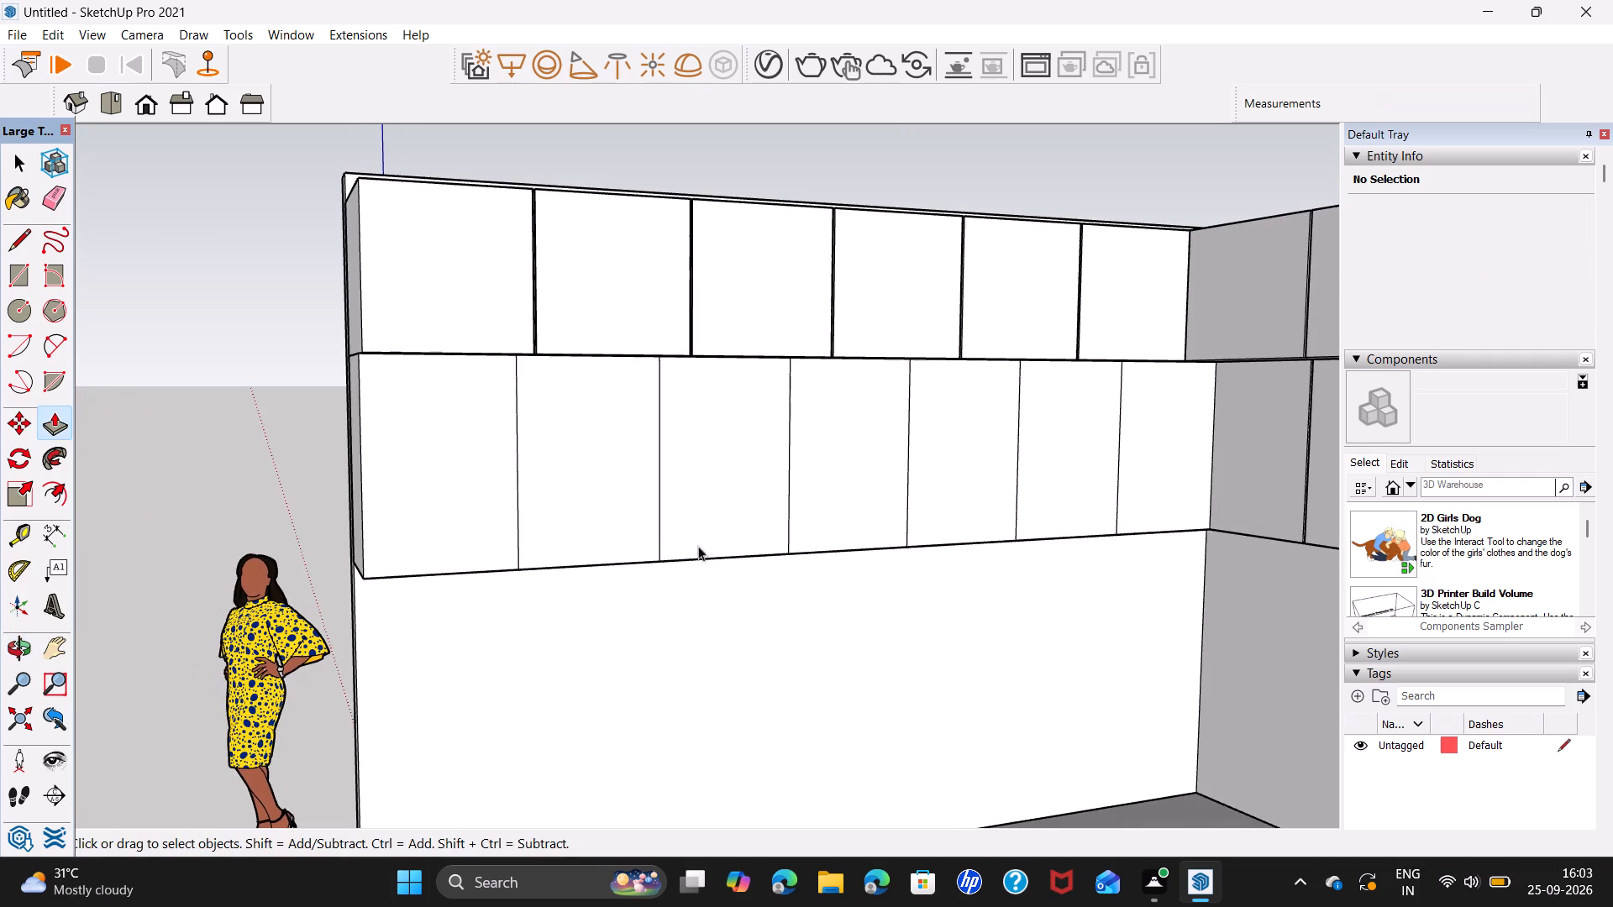
pyautogui.scroll(7, 506, 543)
pyautogui.click(533, 586)
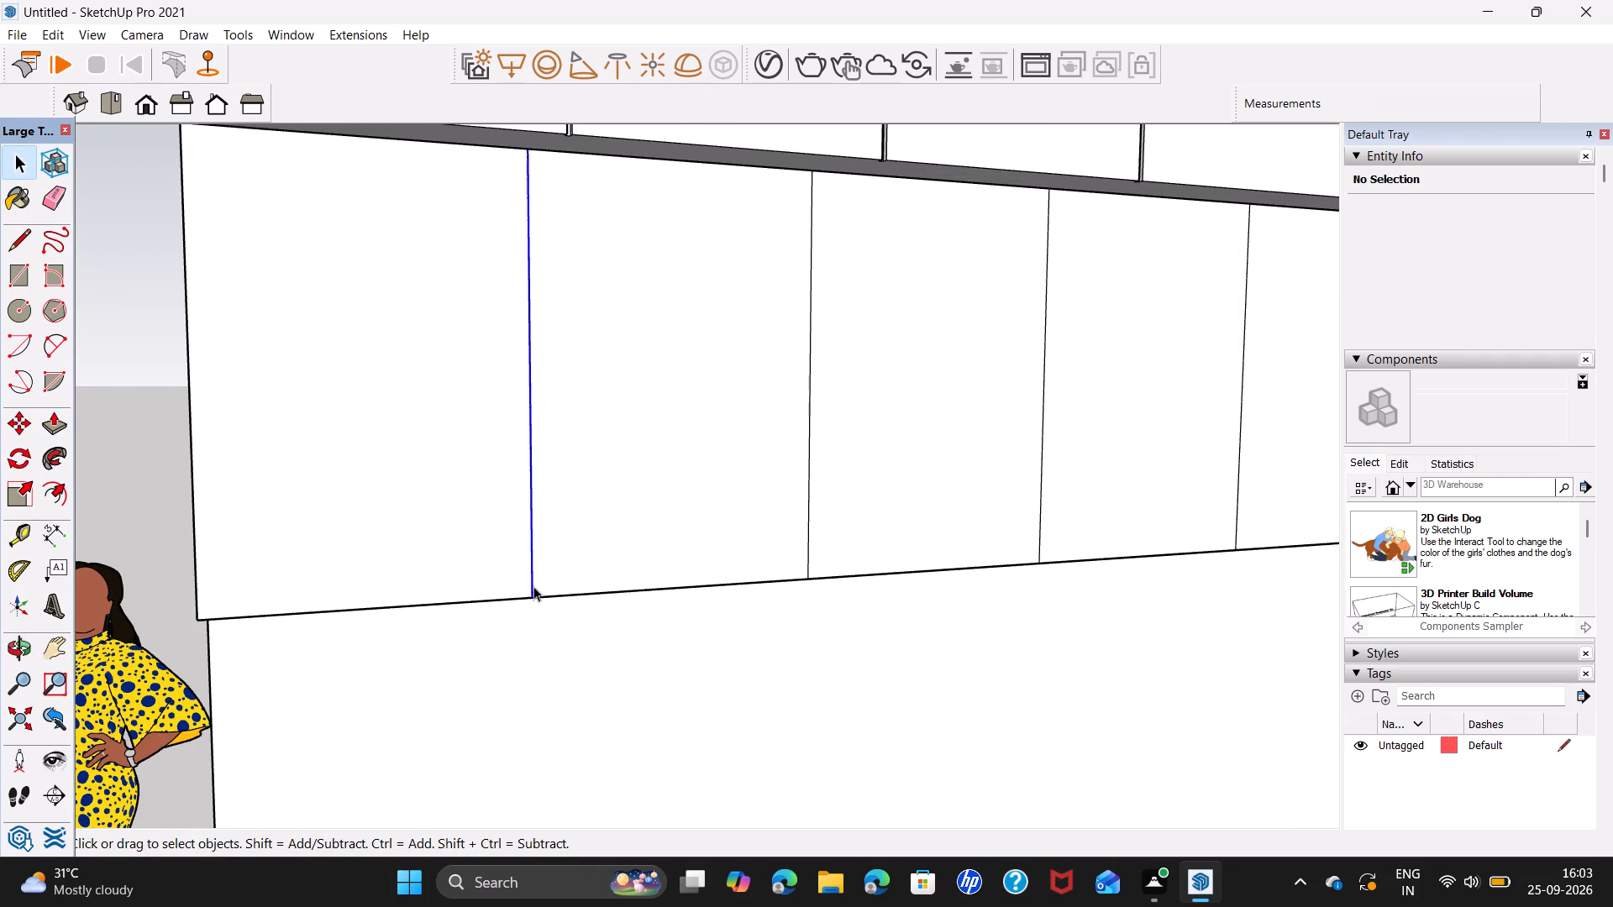
pyautogui.press('m')
pyautogui.click(533, 597)
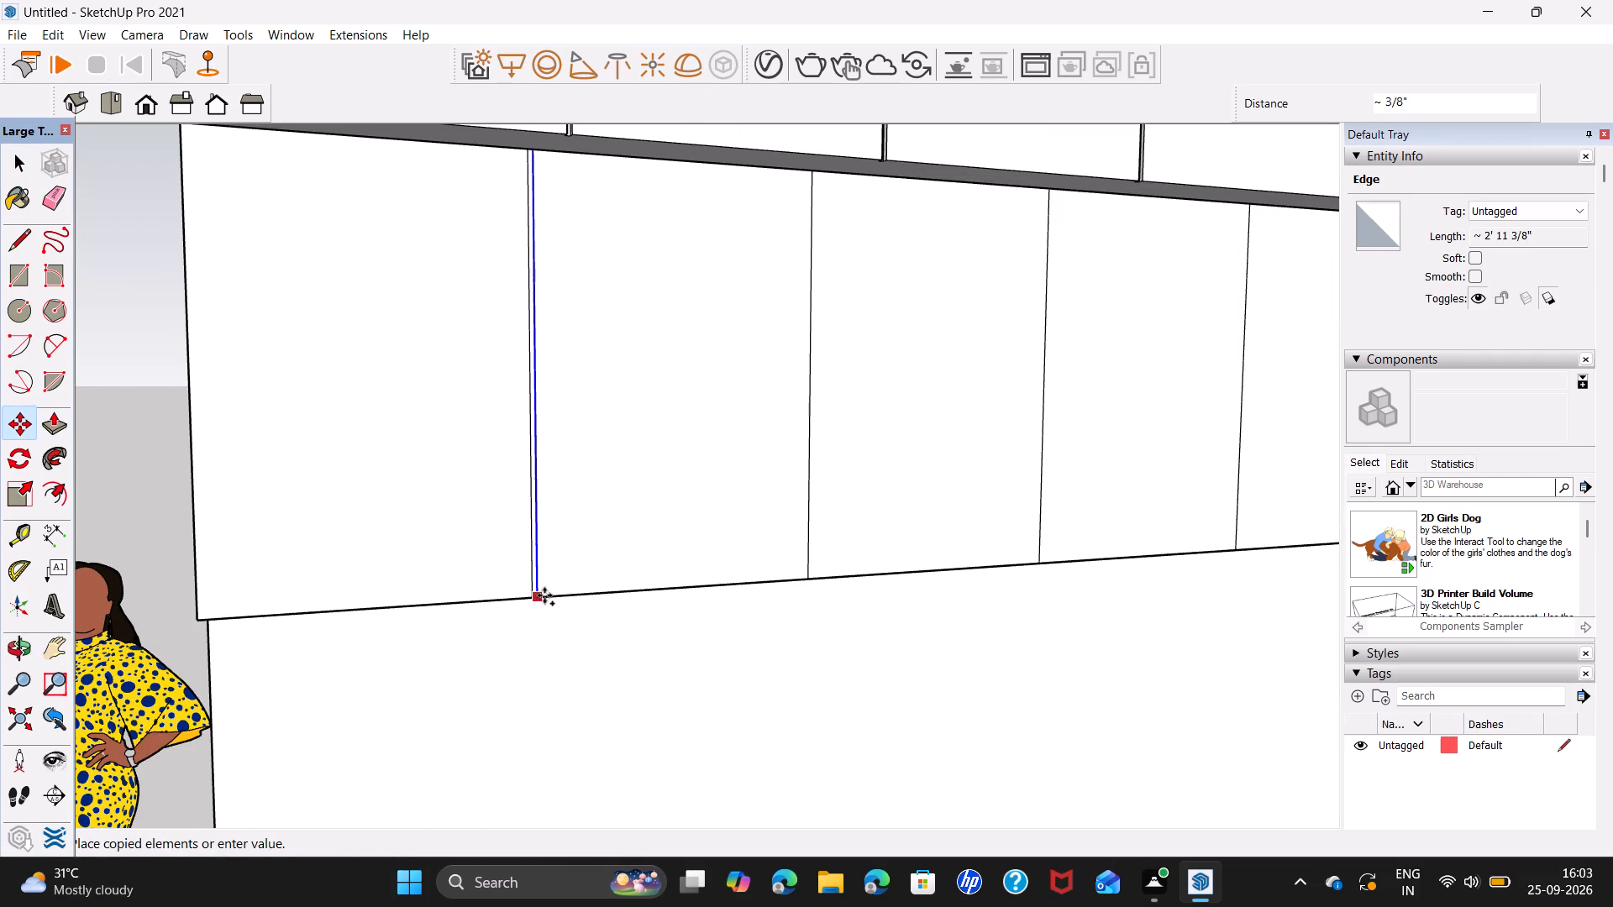
pyautogui.write('0.2')
pyautogui.press('Return')
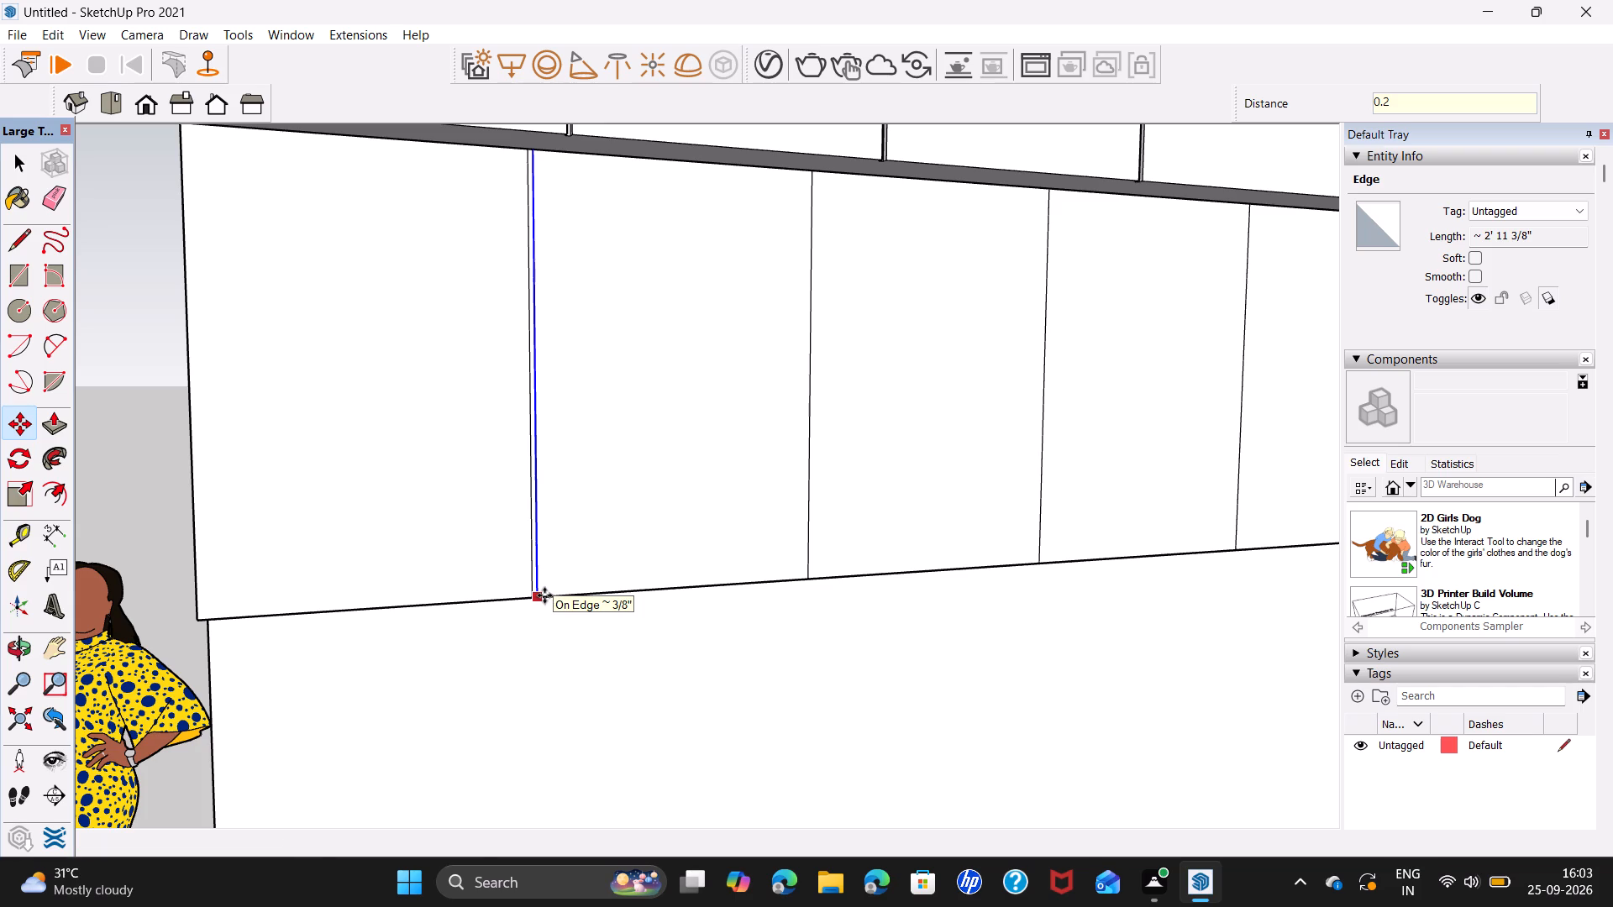
# Copy that new edge 0.4" back across the original divider, toward the cabinet's outer end.
pyautogui.scroll(7, 533, 595)
pyautogui.click(539, 601)
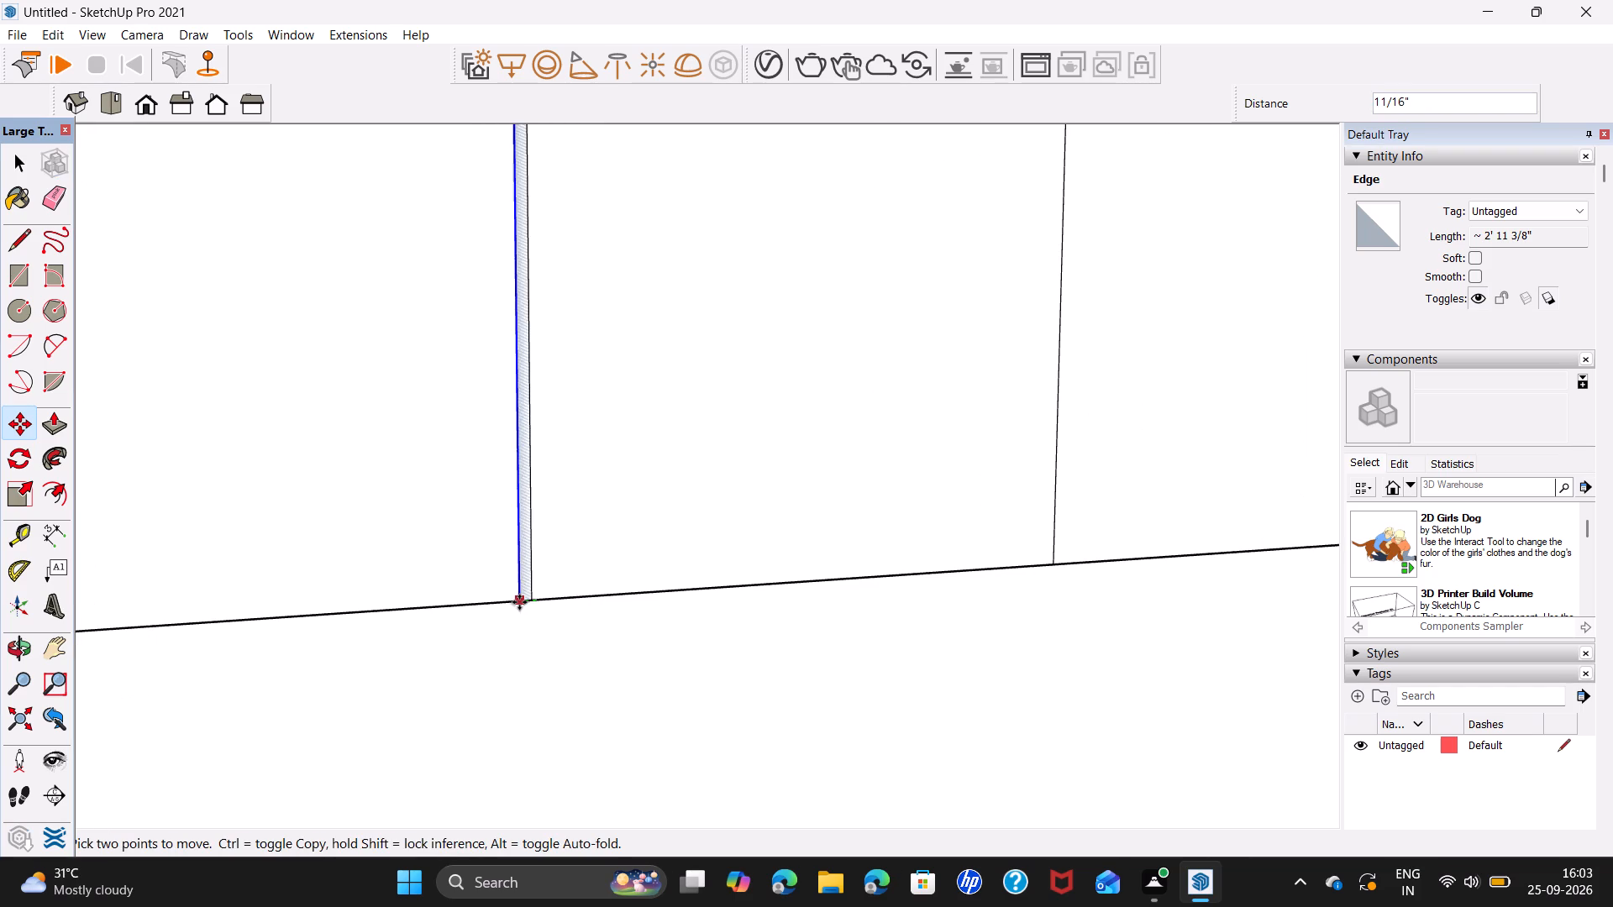
pyautogui.write('0,')
pyautogui.press('BackSpace')
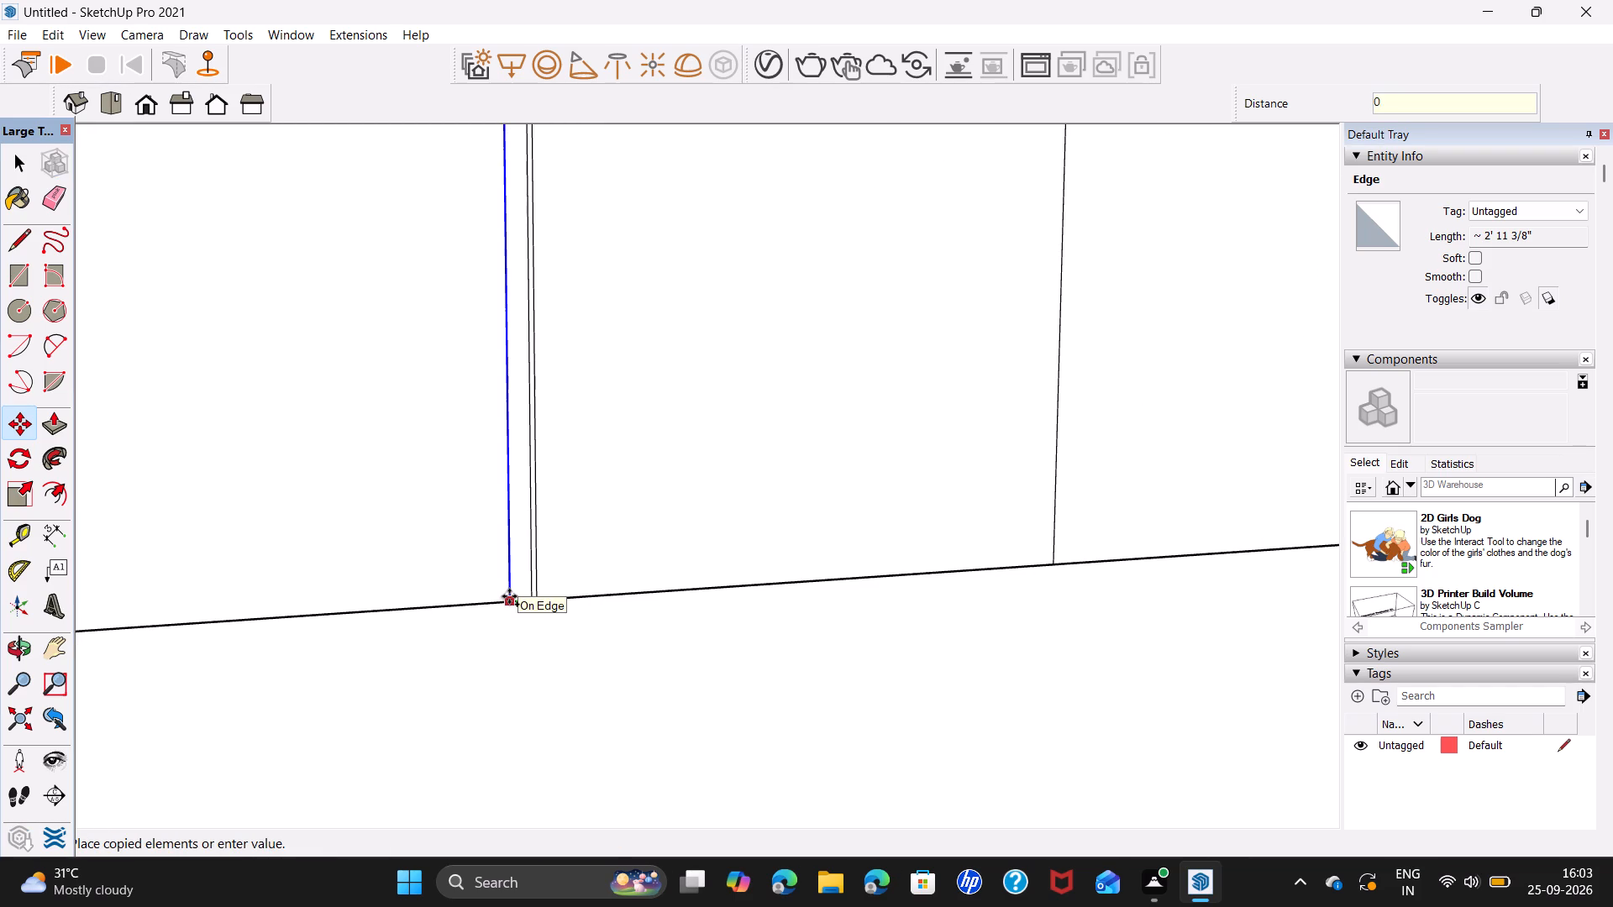
pyautogui.write('.4')
pyautogui.press('Return')
# Delete the original divider line between the two offset edges, leaving one thin gap strip.
pyautogui.scroll(7, 528, 594)
pyautogui.press('space')
pyautogui.click(534, 593)
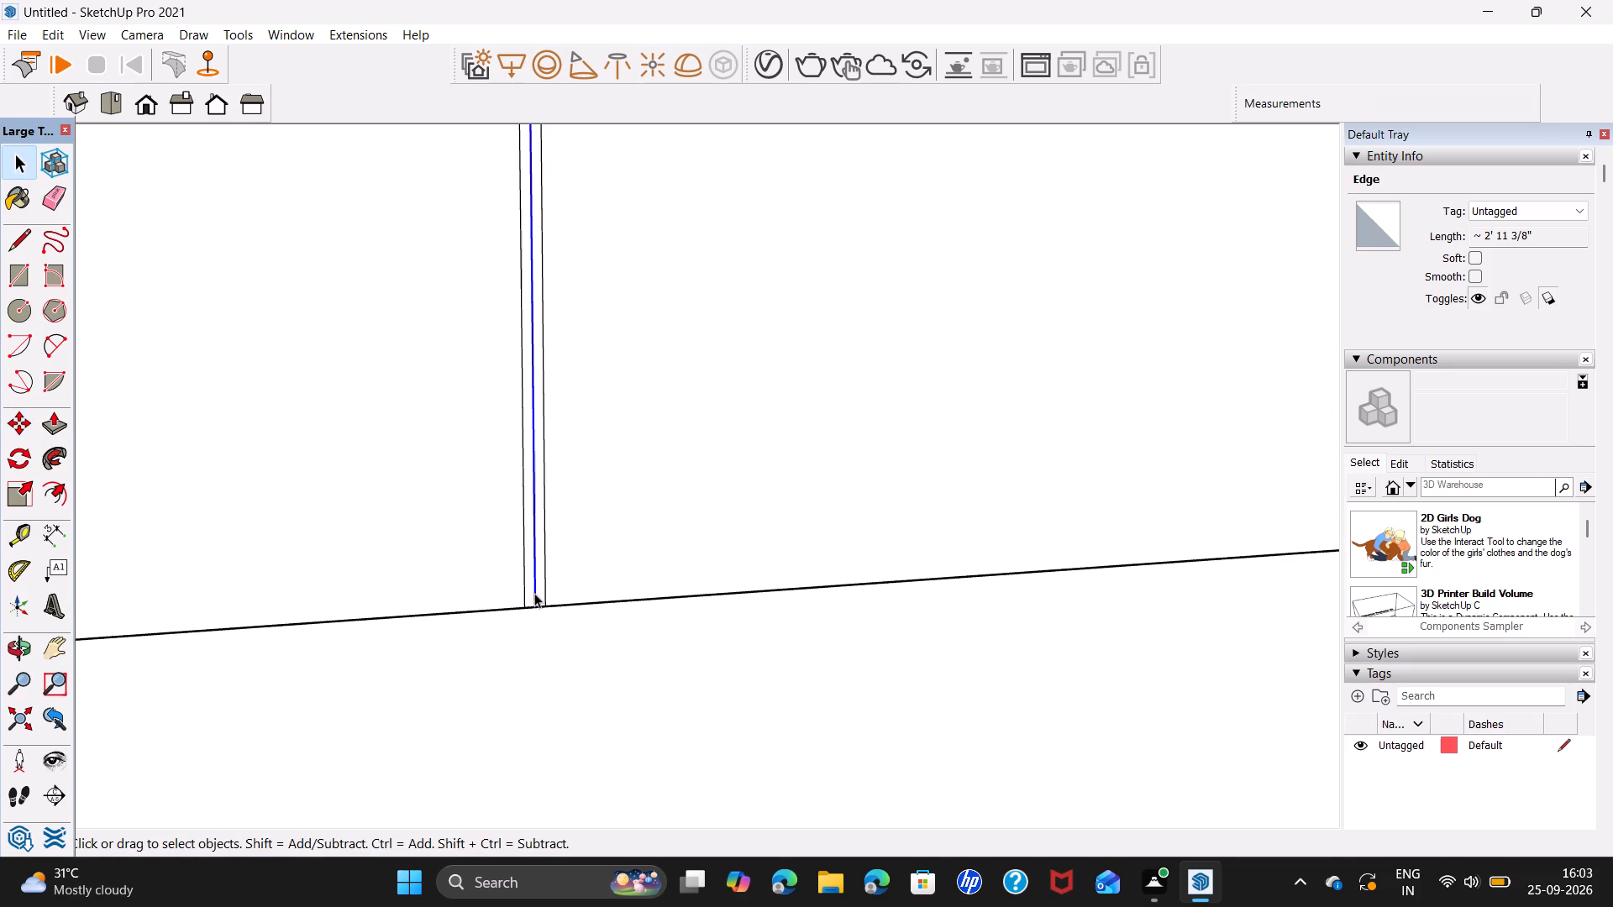
pyautogui.press('Delete')
# Copy the thin gap strip by its bottom midpoint onto the divider nearest the room corner.
pyautogui.click(534, 593)
pyautogui.press('m')
pyautogui.scroll(7, 537, 595)
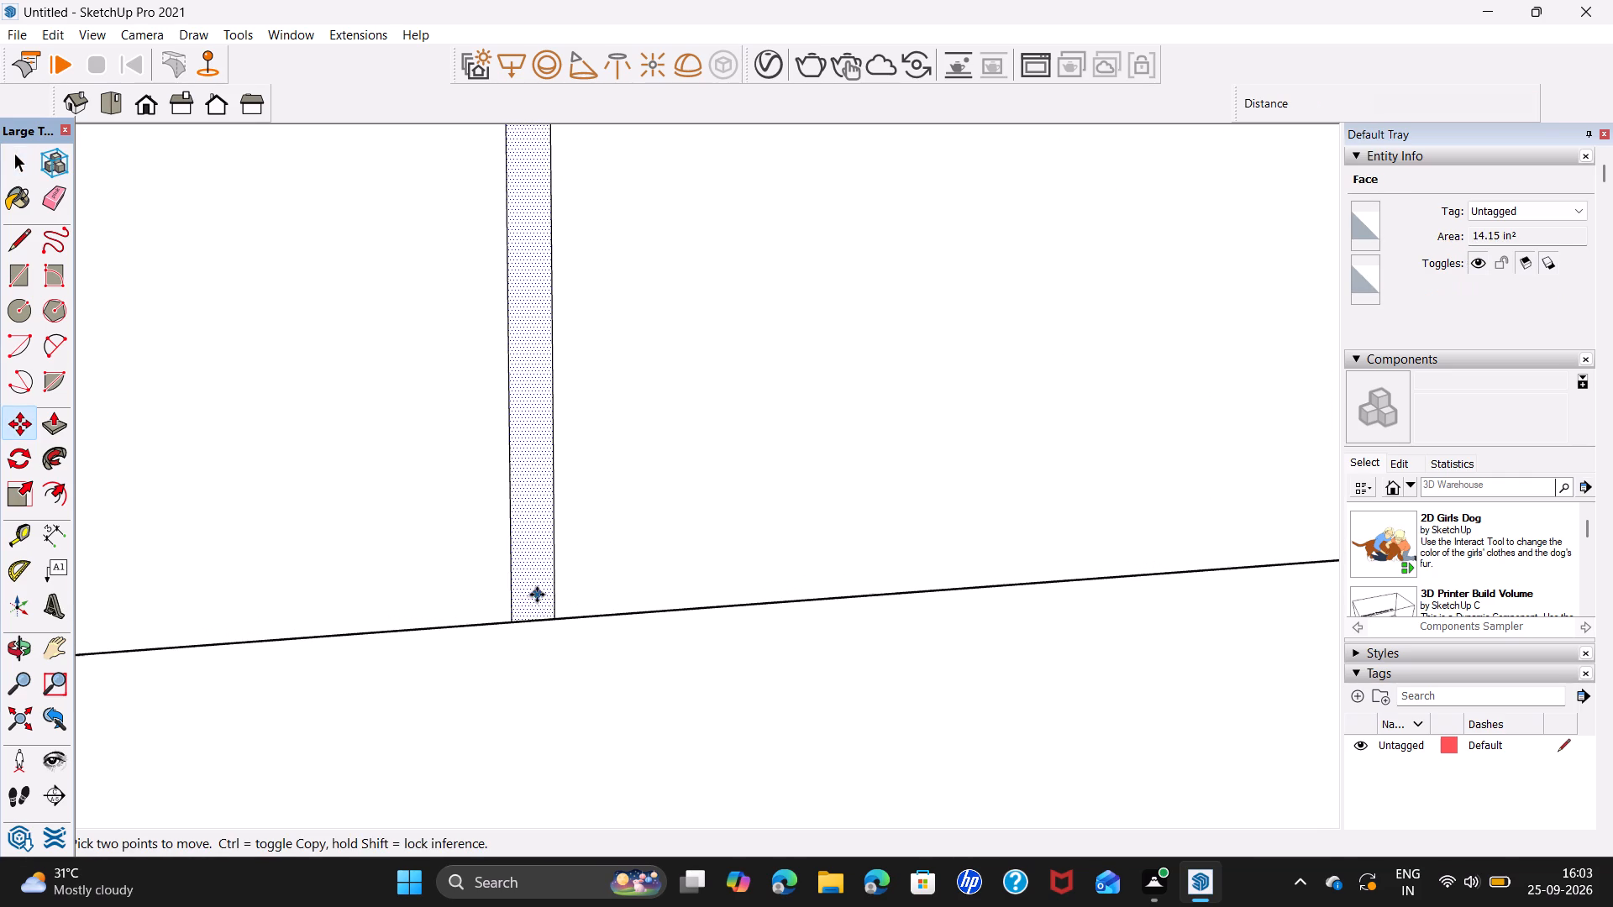
pyautogui.click(533, 619)
pyautogui.scroll(-7, 824, 590)
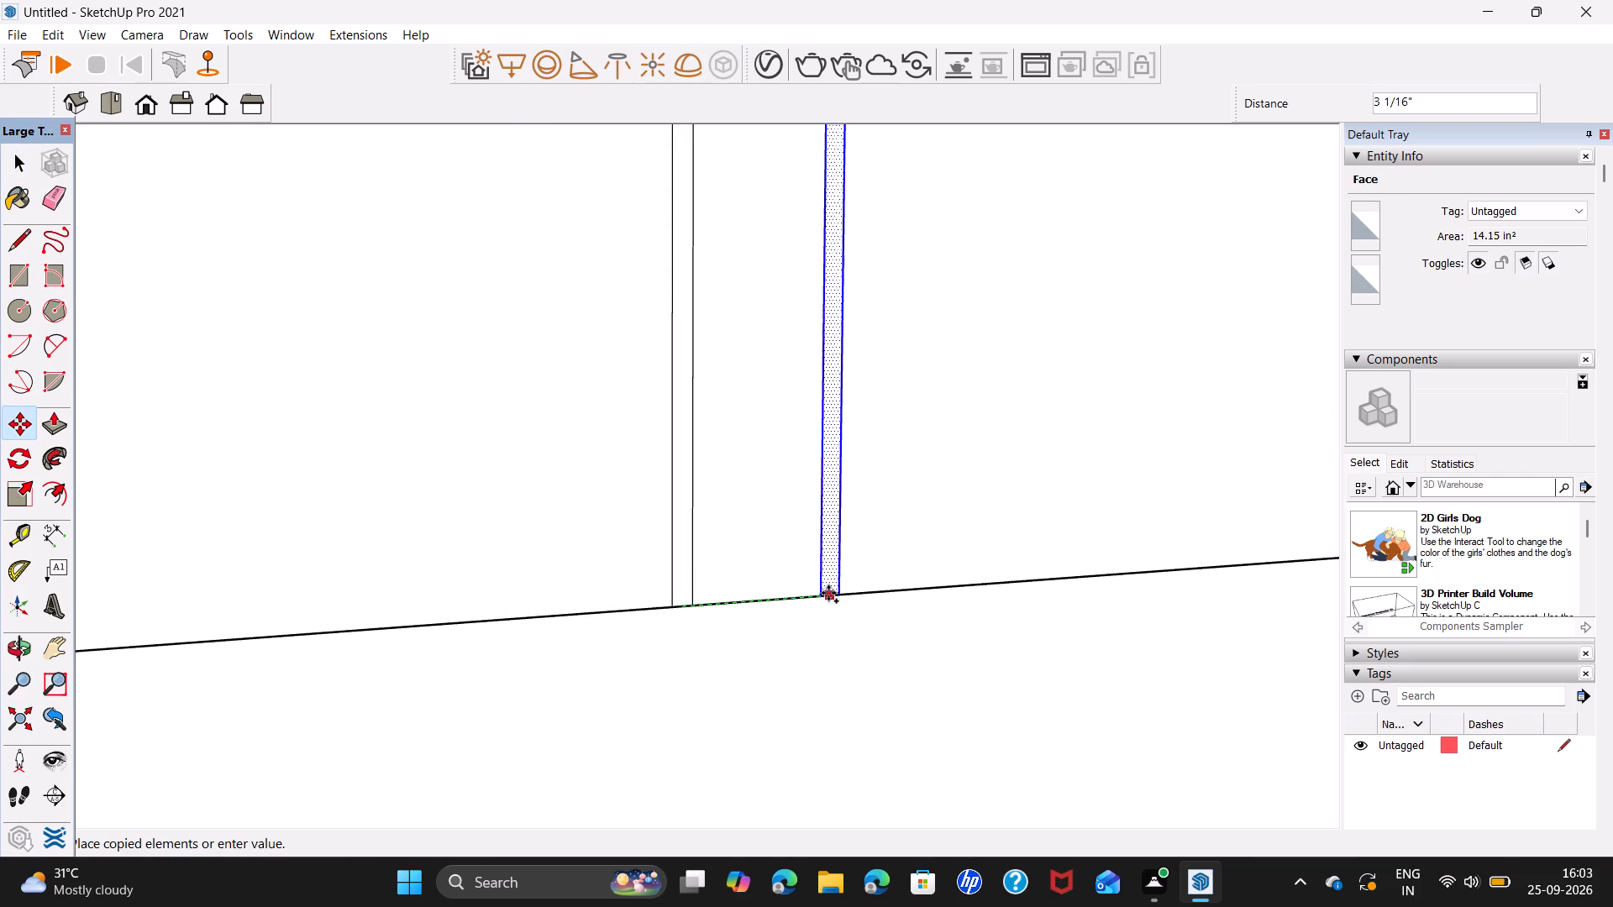
pyautogui.scroll(-7, 828, 593)
pyautogui.keyDown('shift'); pyautogui.moveTo(883, 574); pyautogui.dragTo(270, 645, button='middle'); pyautogui.keyUp('shift')
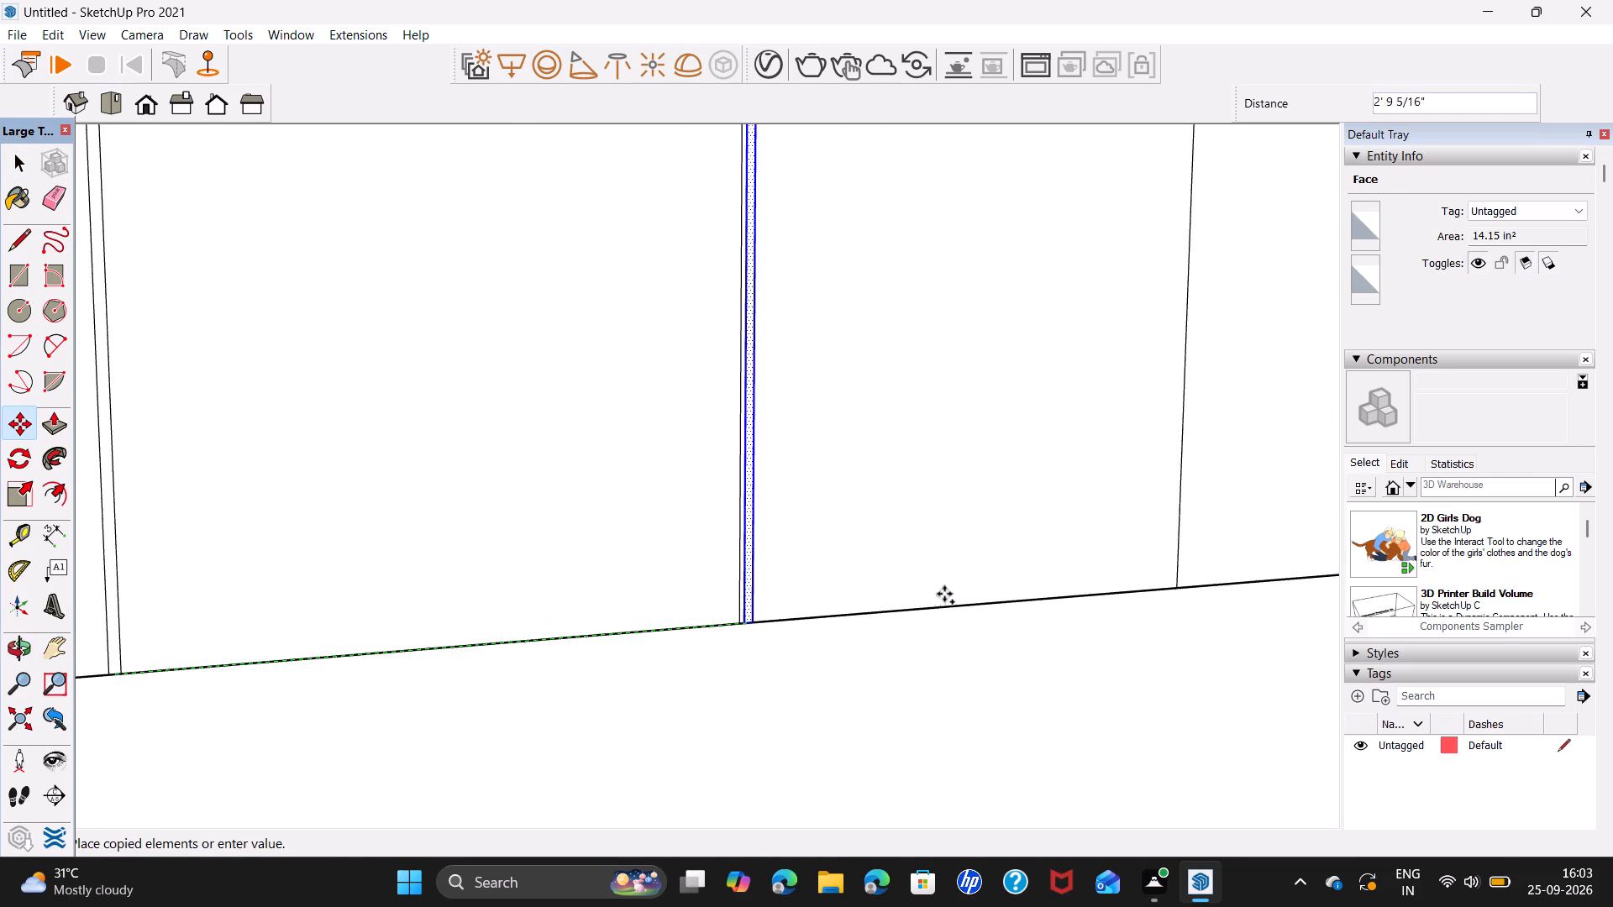
pyautogui.scroll(-14, 945, 592)
pyautogui.keyDown('shift'); pyautogui.moveTo(991, 582); pyautogui.dragTo(416, 637, button='middle'); pyautogui.keyUp('shift')
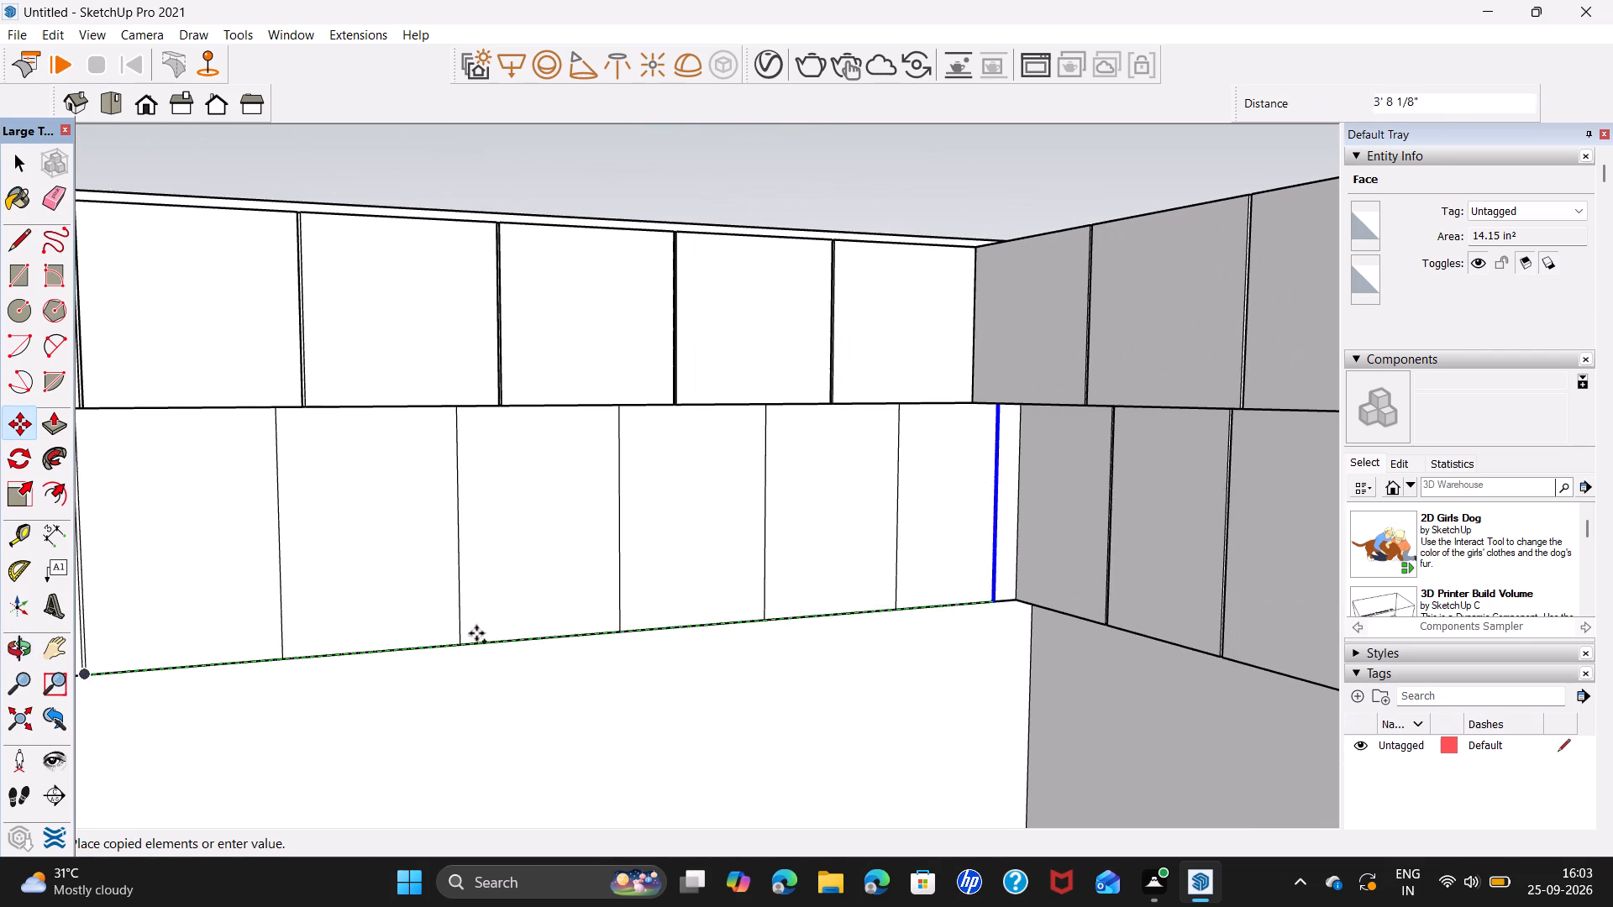
pyautogui.scroll(13, 883, 600)
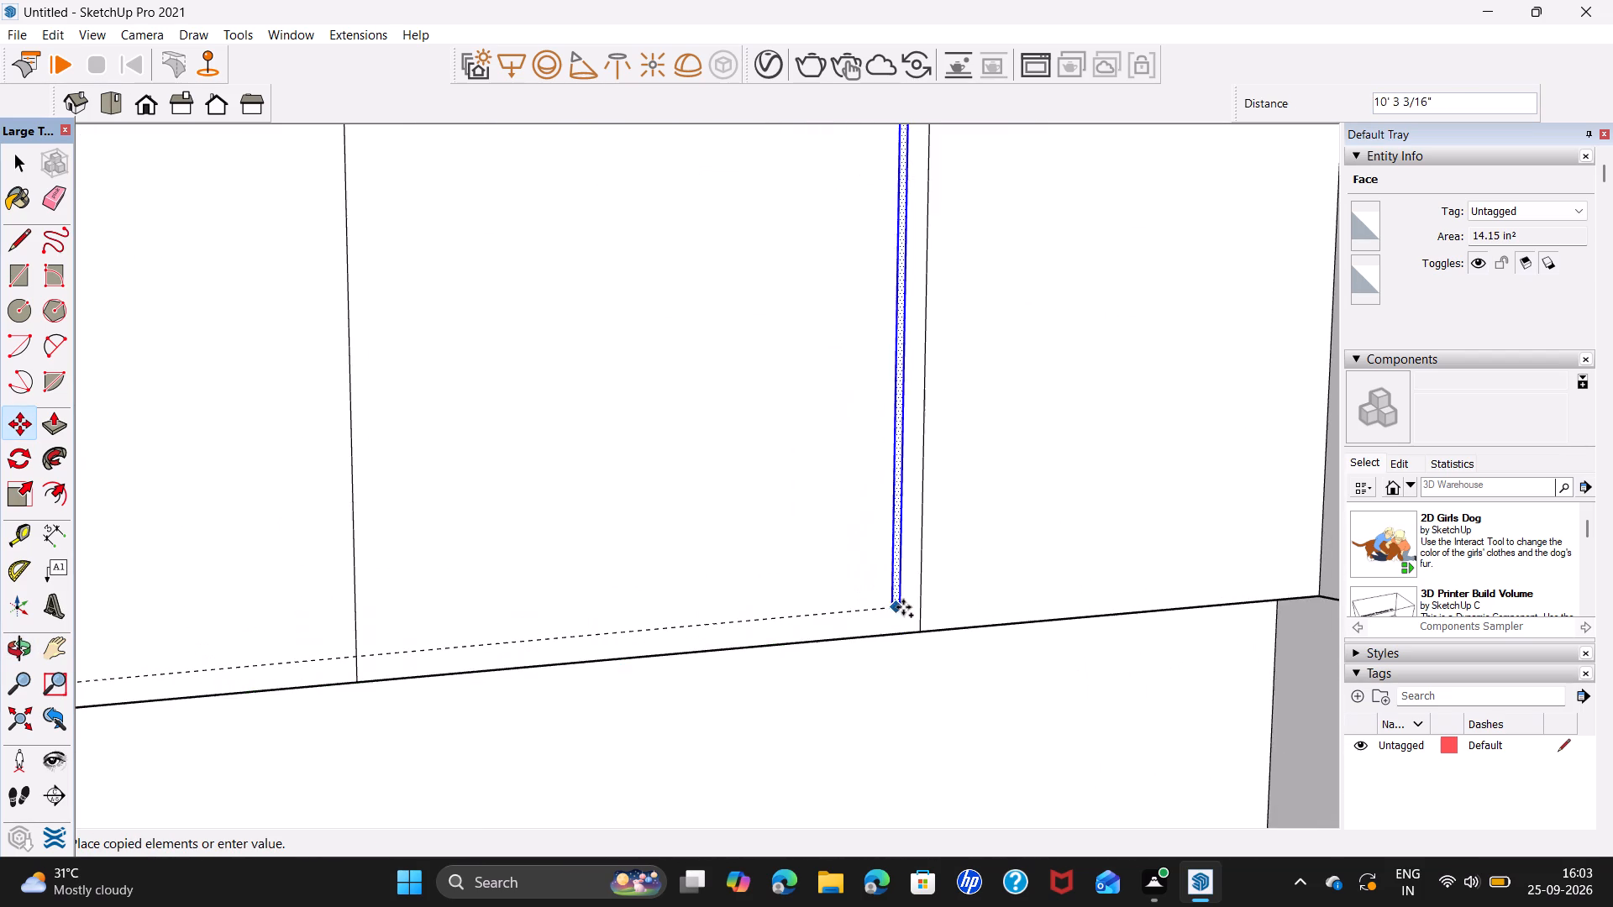
pyautogui.scroll(7, 905, 607)
pyautogui.click(932, 650)
# Array the strip copies evenly by dividing the copy distance into 5, placing strips on the dividers in between.
pyautogui.scroll(-3, 916, 611)
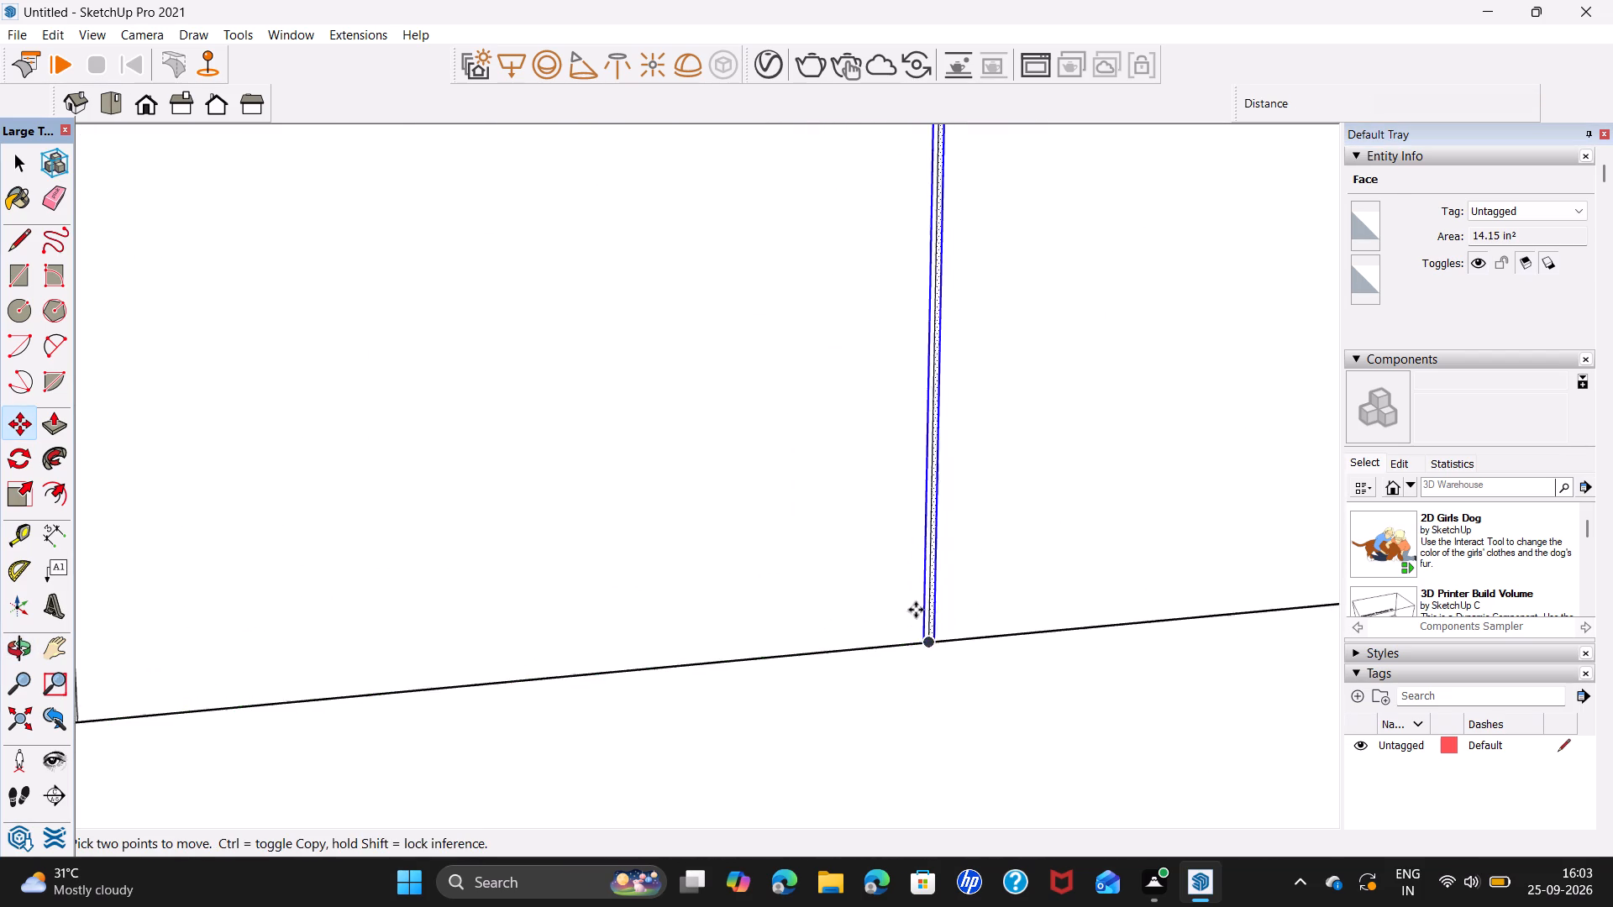
pyautogui.scroll(-18, 916, 610)
pyautogui.scroll(-5, 890, 592)
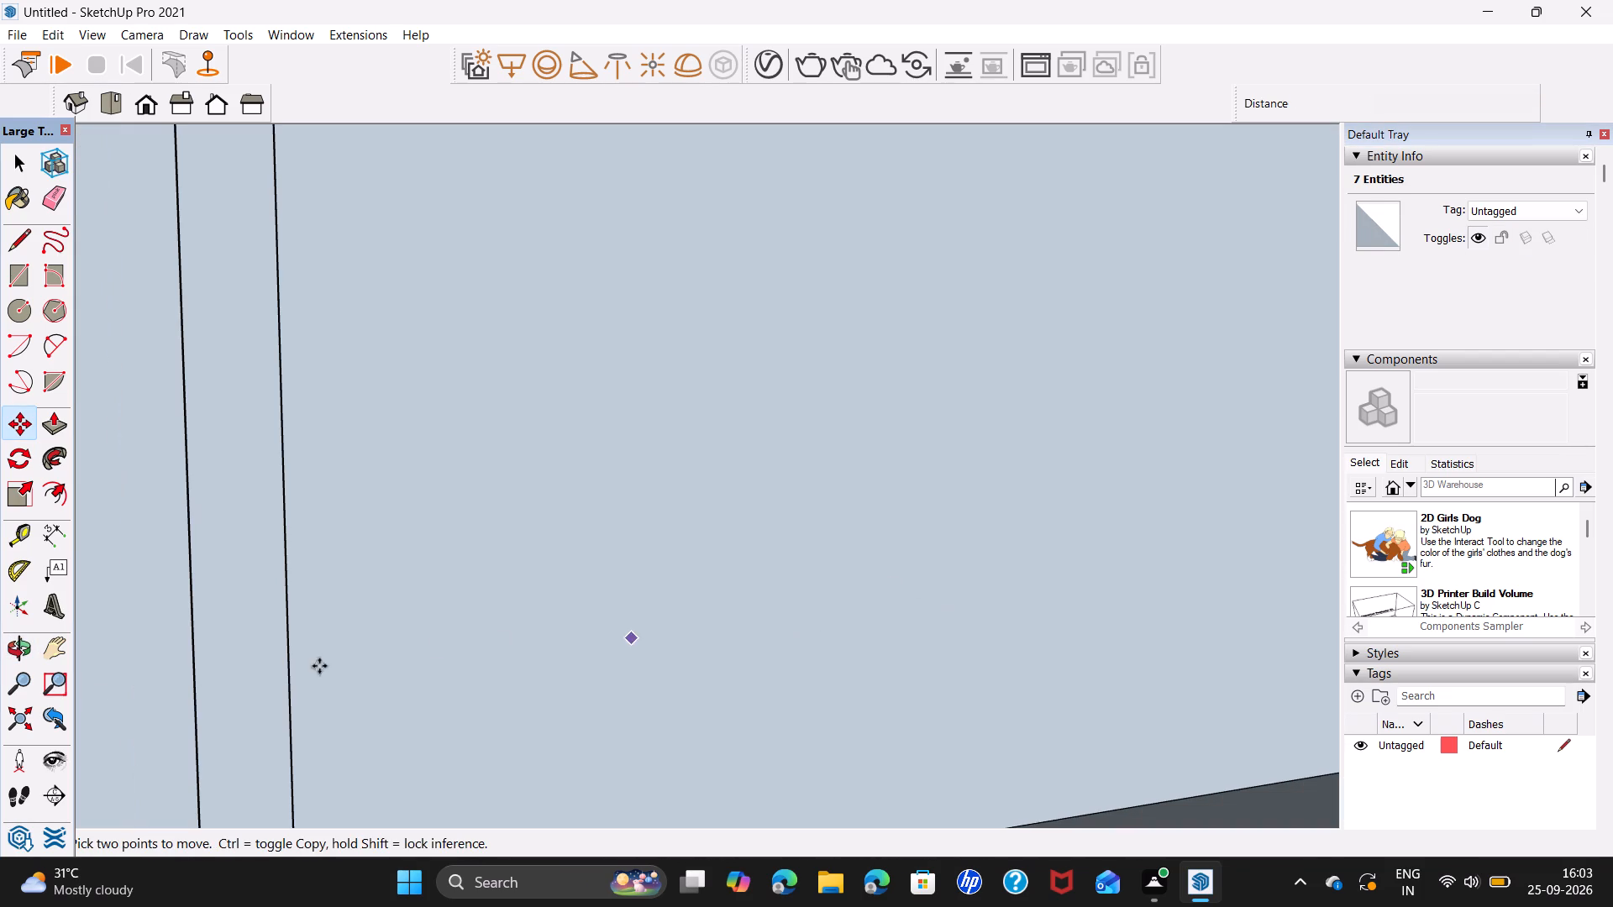
pyautogui.click(31, 719)
pyautogui.moveTo(481, 570); pyautogui.dragTo(648, 588, button='middle')
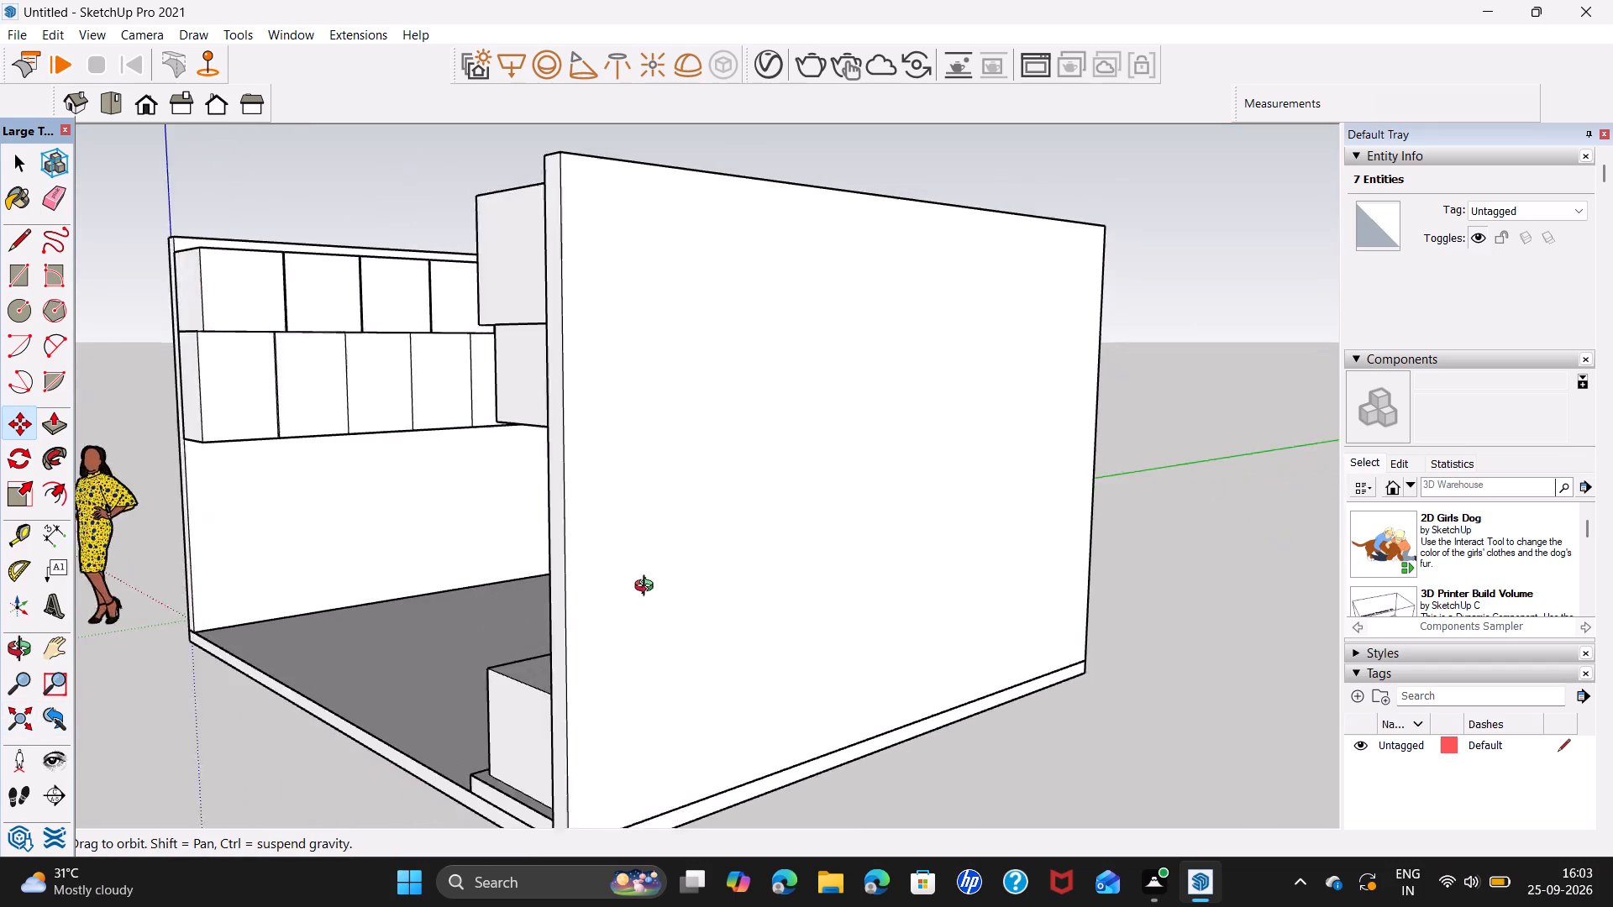
pyautogui.moveTo(648, 588); pyautogui.dragTo(734, 590, button='middle')
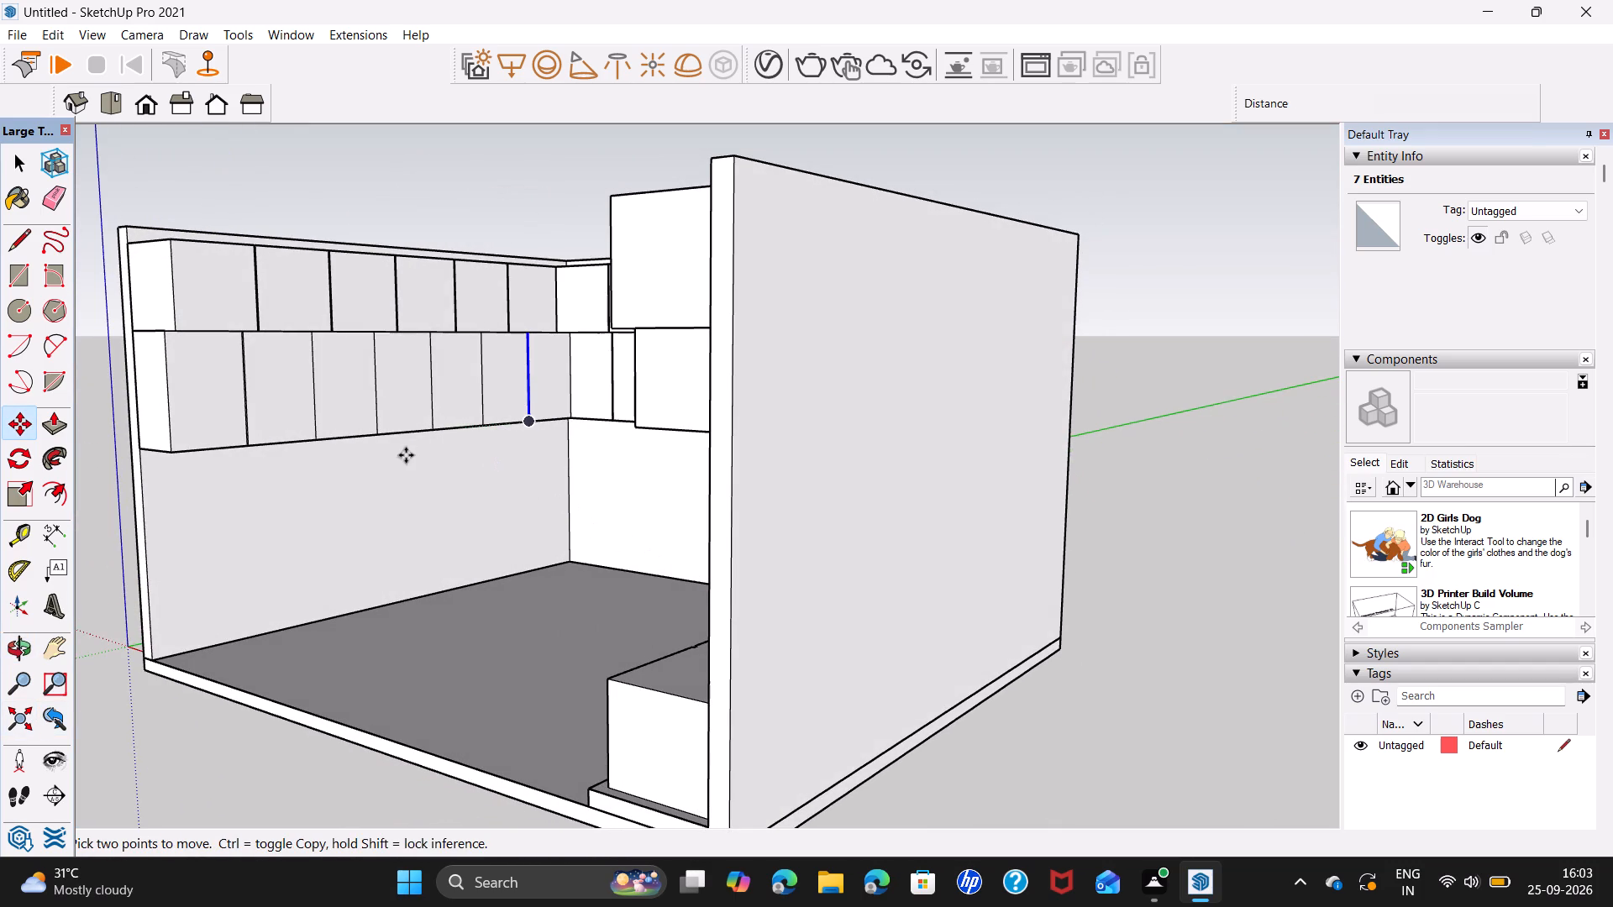
pyautogui.write('/5')
pyautogui.press('Return')
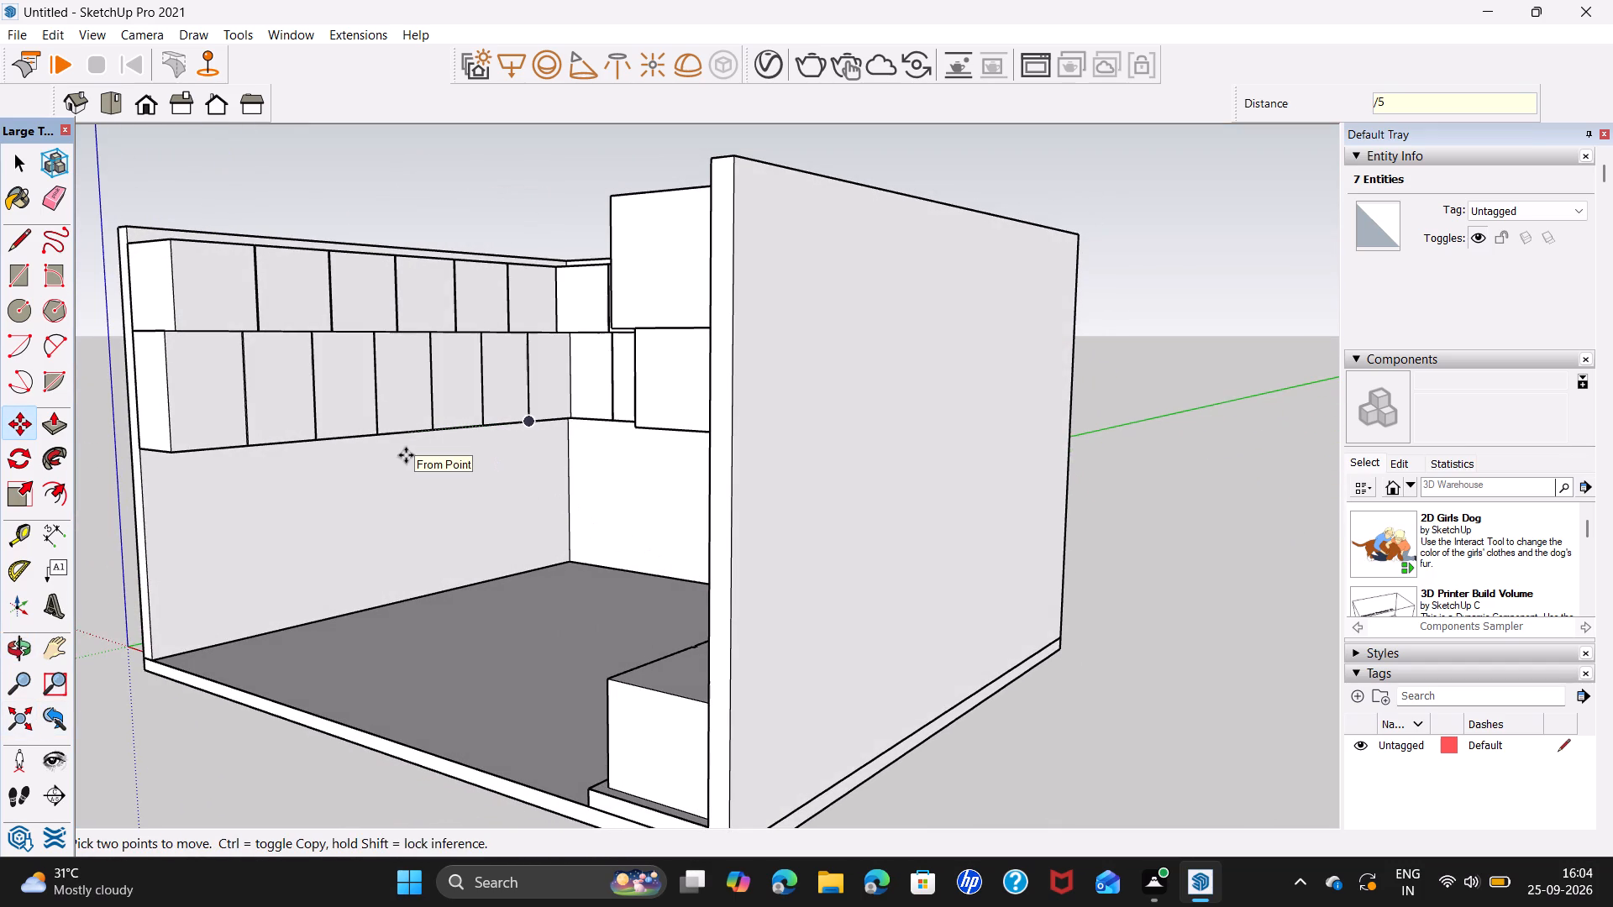
pyautogui.press('space')
# Delete the original divider line inside each of the first three copied gap strips, working toward the room corner.
pyautogui.scroll(12, 317, 405)
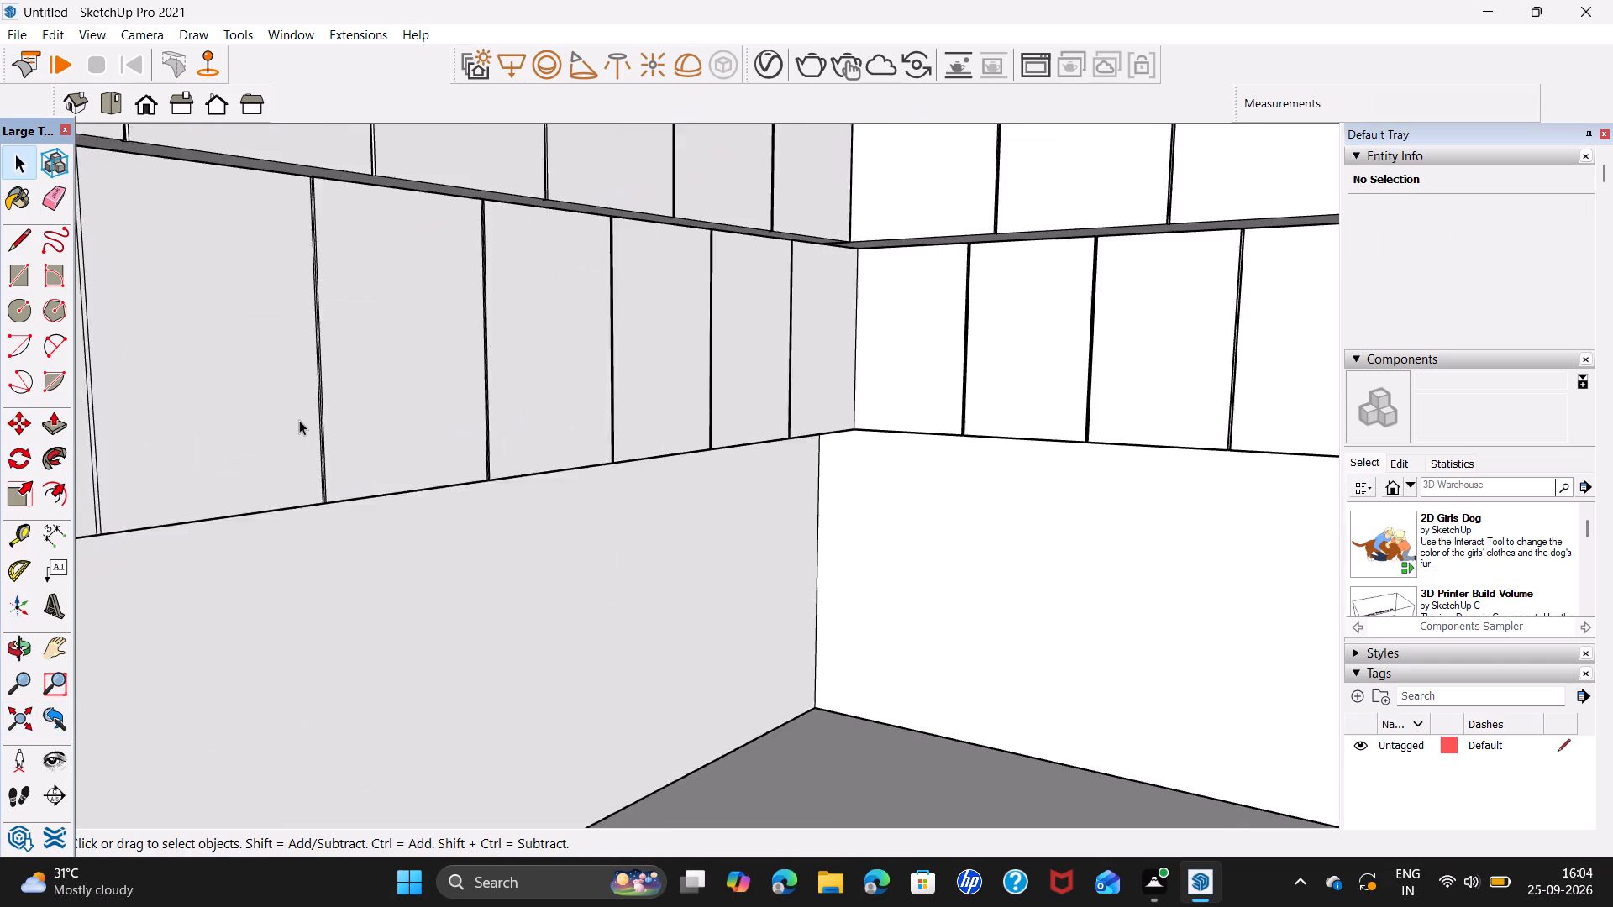
pyautogui.moveTo(323, 520); pyautogui.dragTo(286, 503, button='middle')
pyautogui.scroll(11, 282, 481)
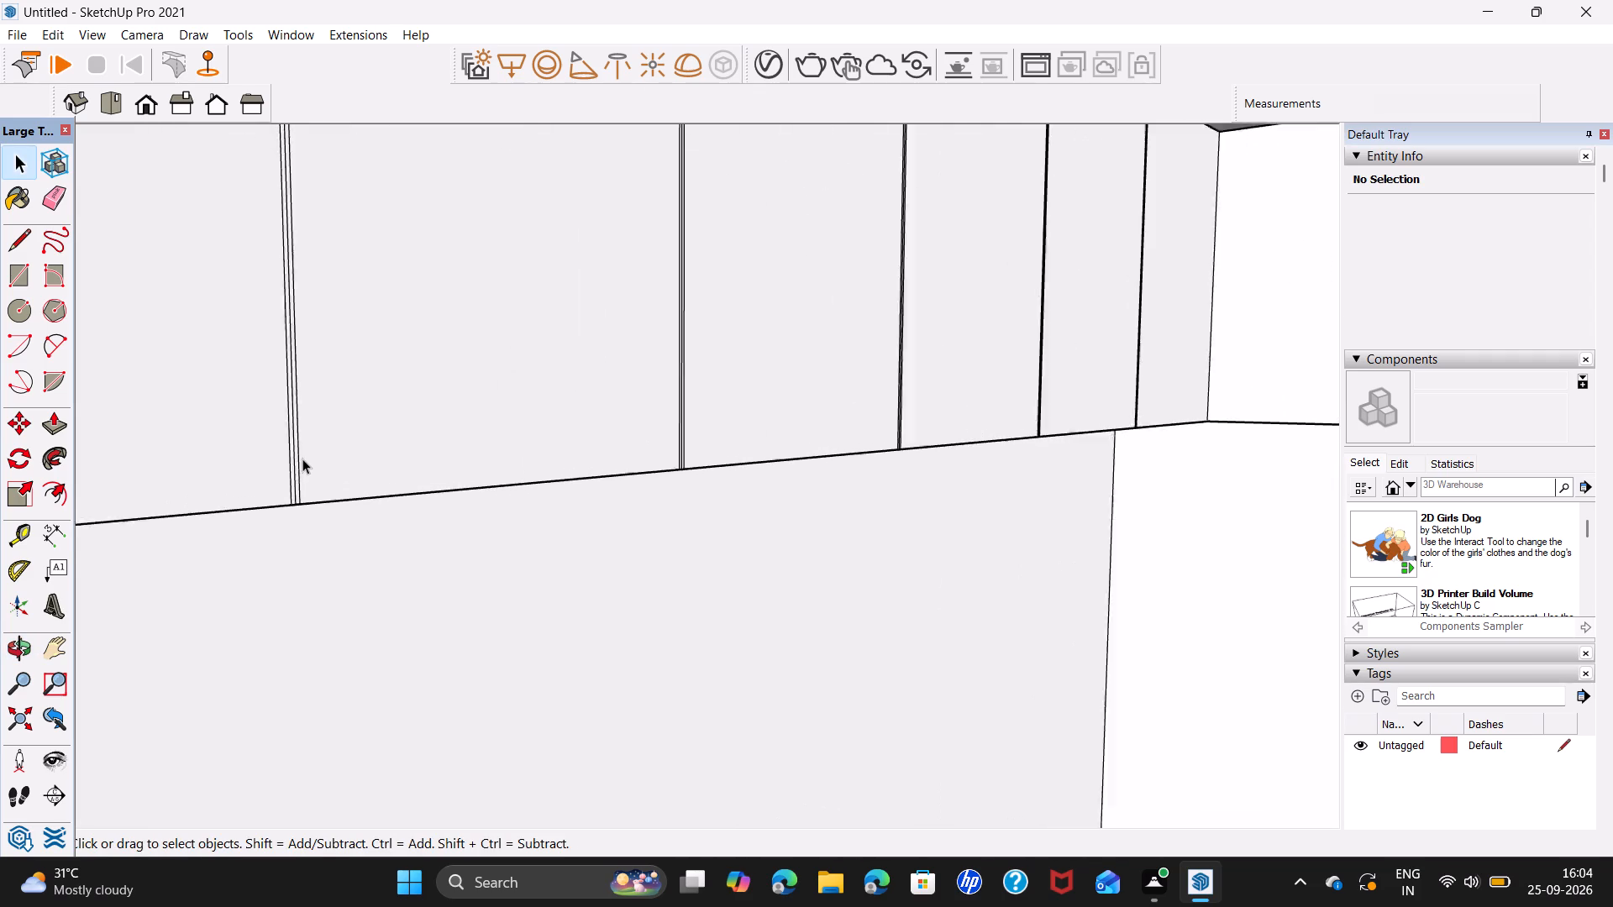
pyautogui.scroll(2, 302, 459)
pyautogui.click(291, 499)
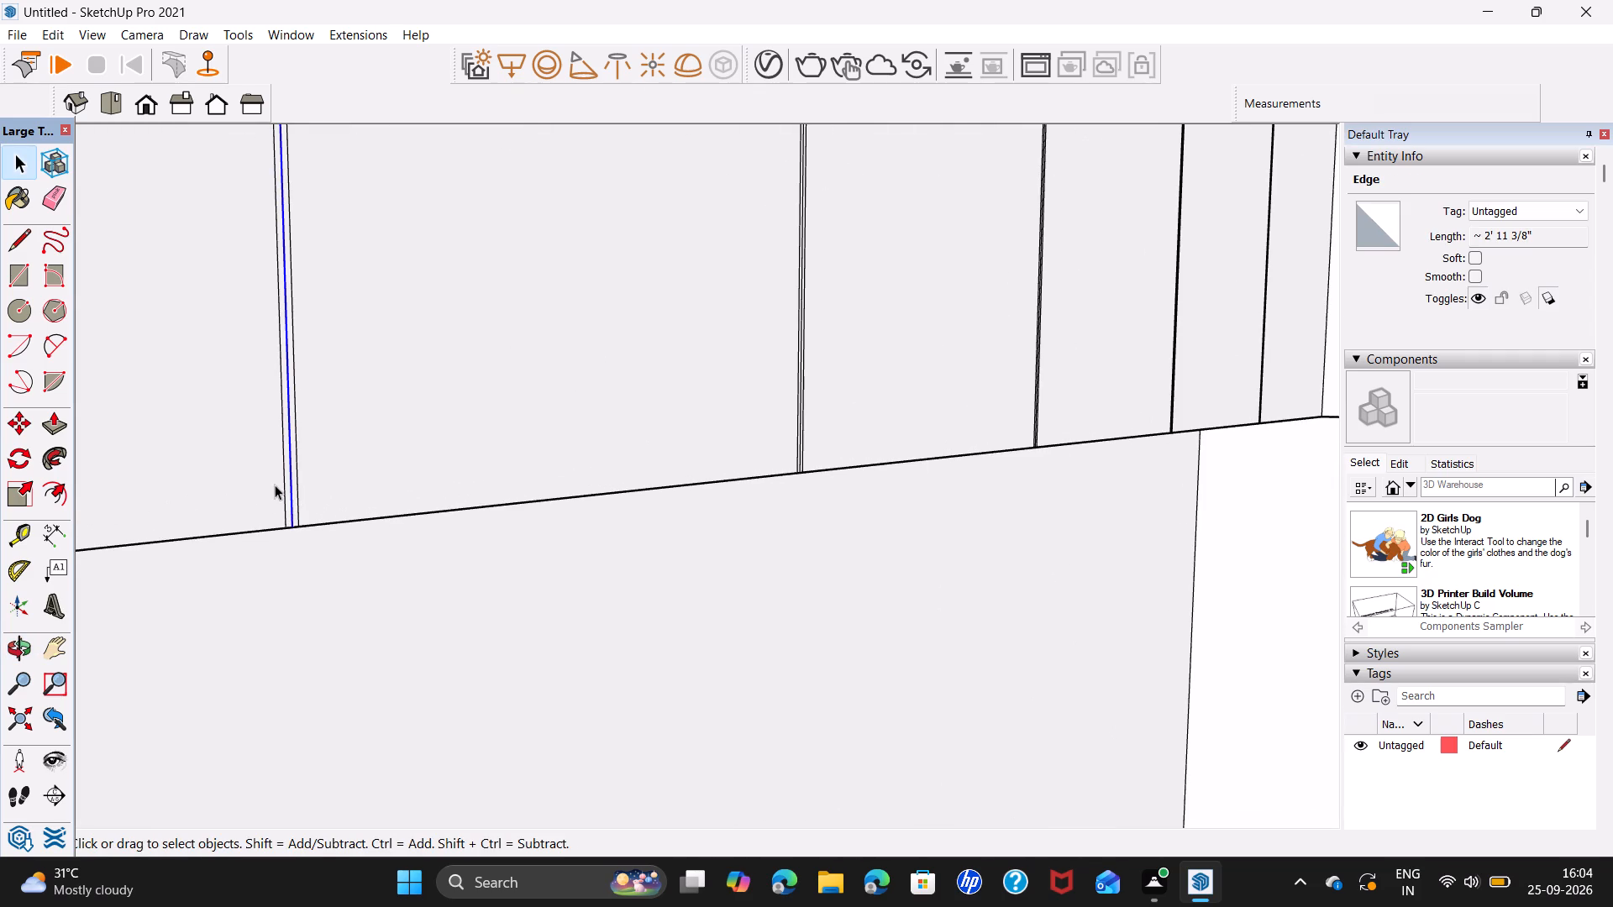
pyautogui.press('Delete')
pyautogui.scroll(7, 822, 458)
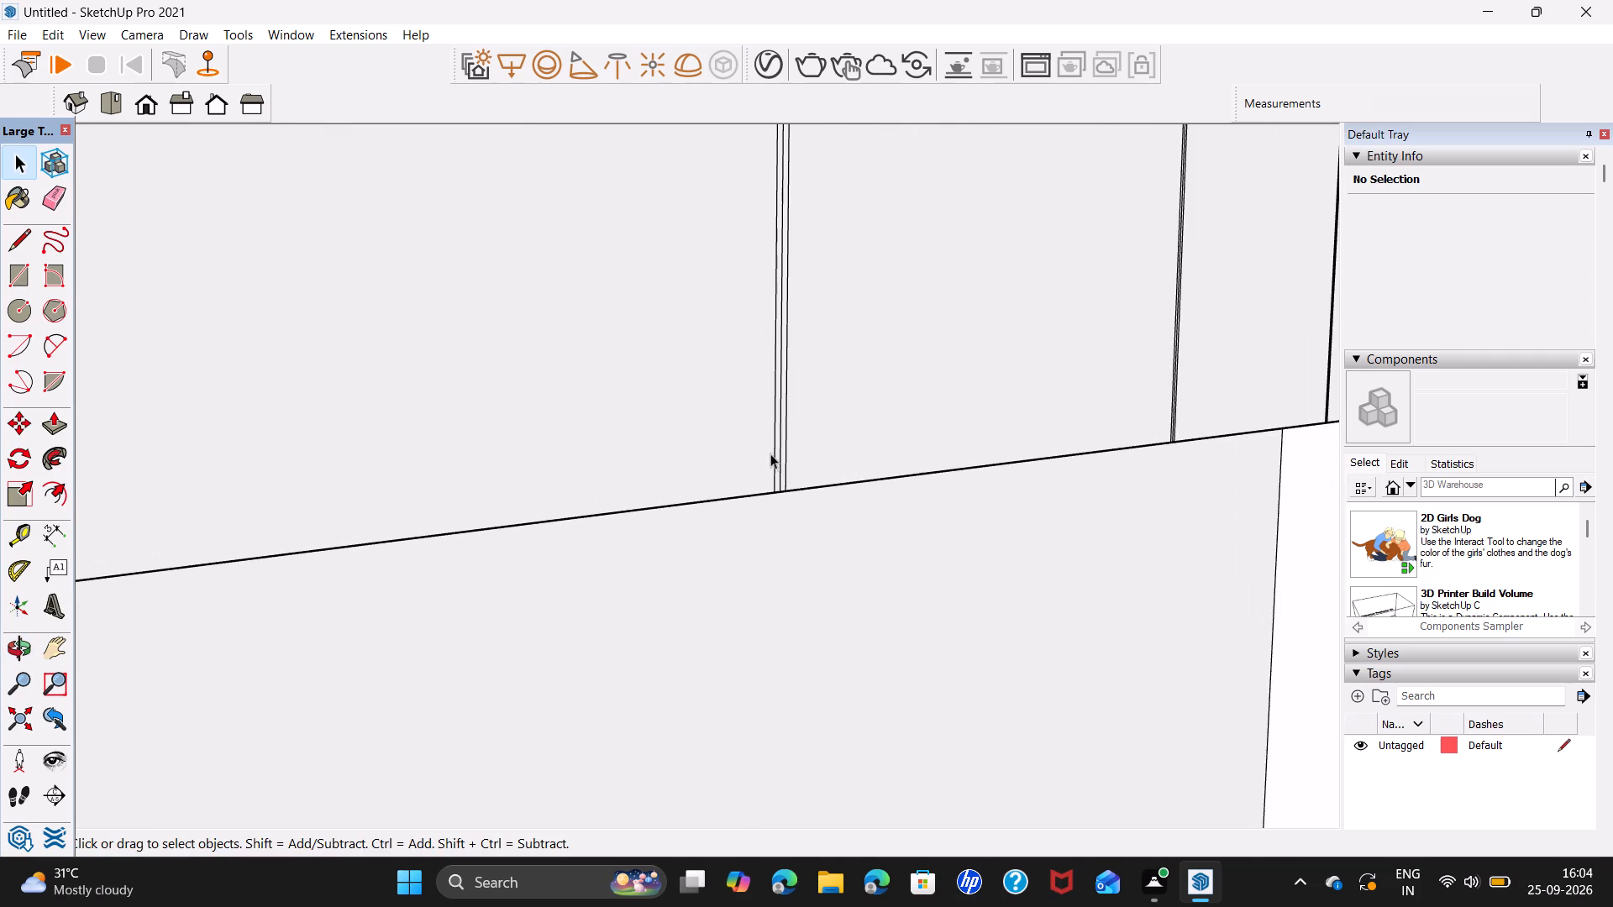
pyautogui.click(780, 466)
pyautogui.press('Delete')
pyautogui.scroll(8, 1222, 421)
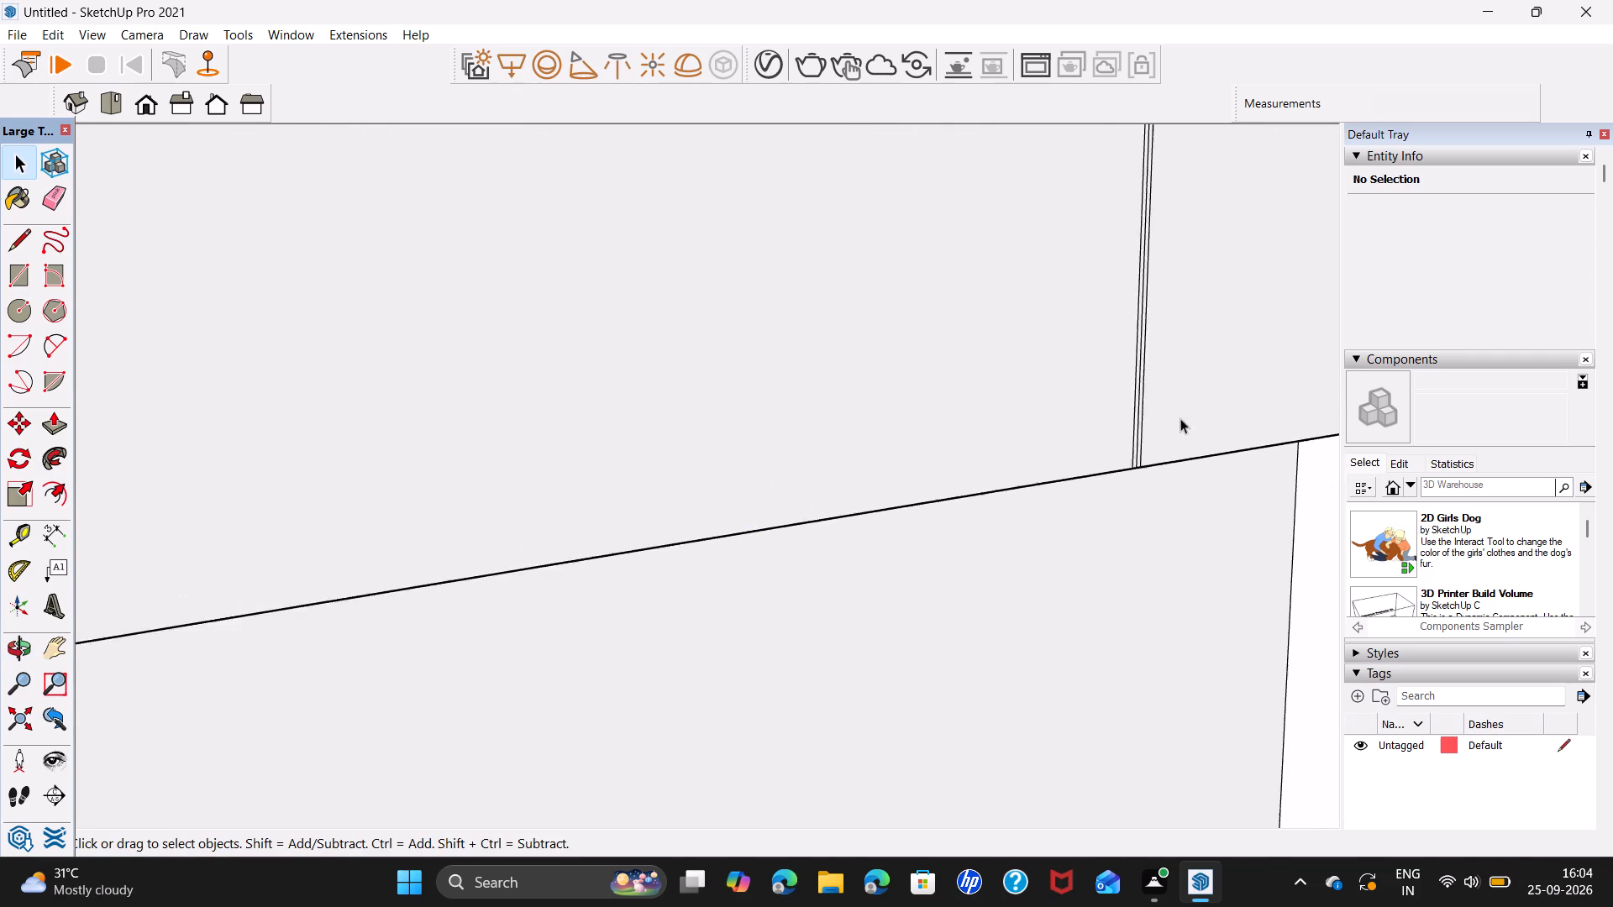
pyautogui.scroll(3, 1180, 418)
pyautogui.moveTo(1113, 462); pyautogui.dragTo(1113, 471)
pyautogui.click(1114, 472)
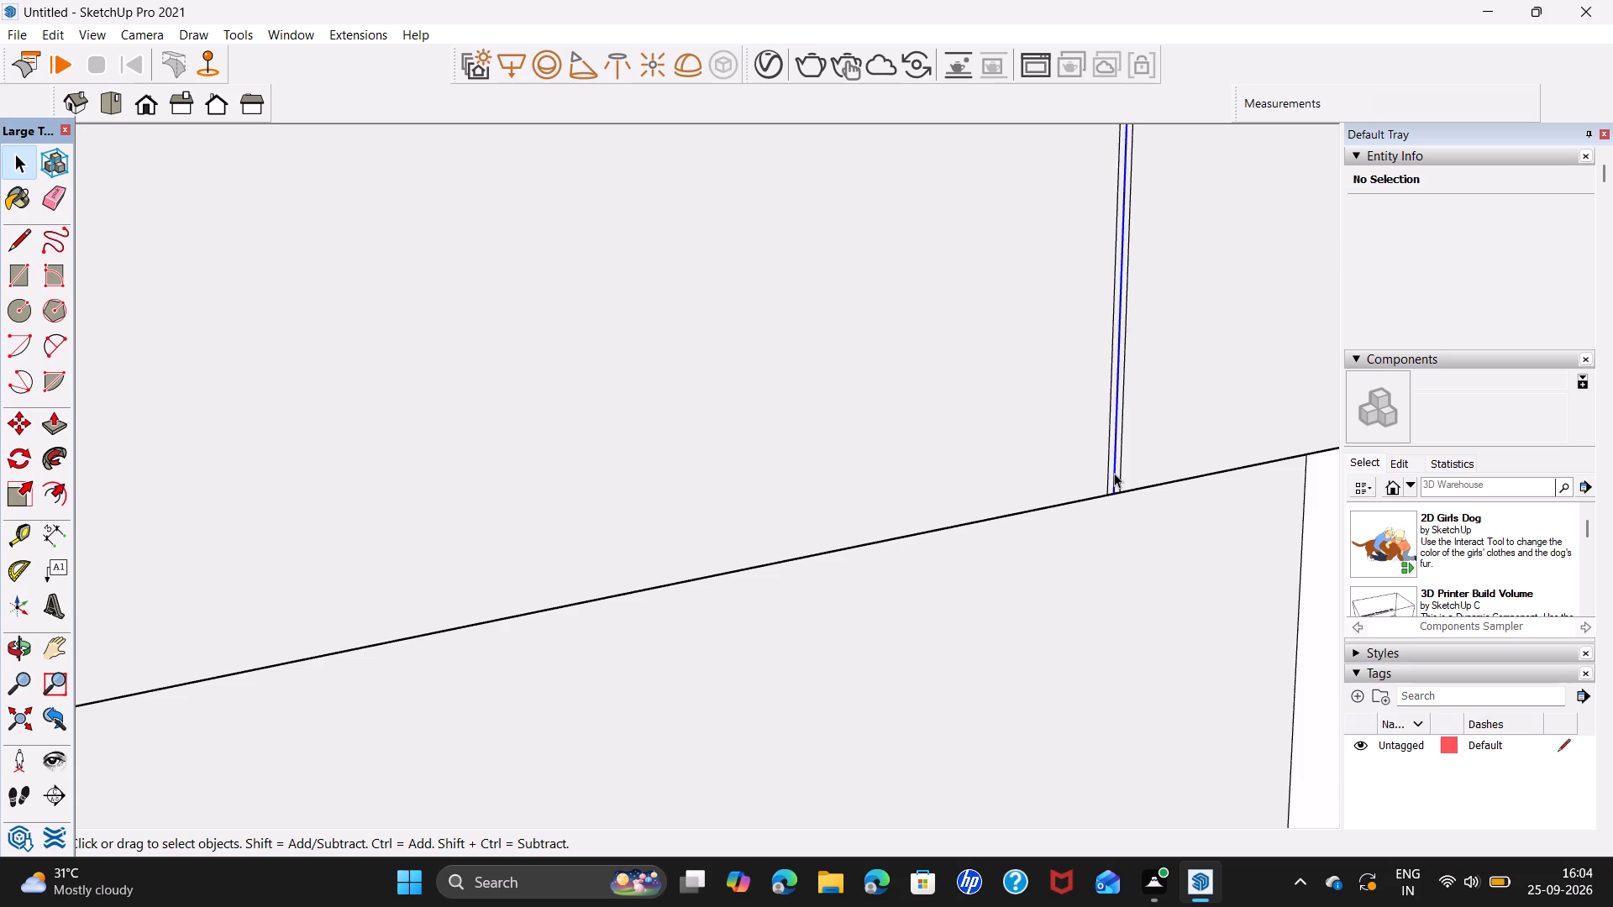
pyautogui.press('Delete')
# Delete the original divider line inside each of the last two copied gap strips nearest the room corner.
pyautogui.scroll(-12, 1120, 420)
pyautogui.keyDown('shift'); pyautogui.moveTo(1138, 401); pyautogui.dragTo(181, 617, button='middle'); pyautogui.keyUp('shift')
pyautogui.scroll(6, 816, 522)
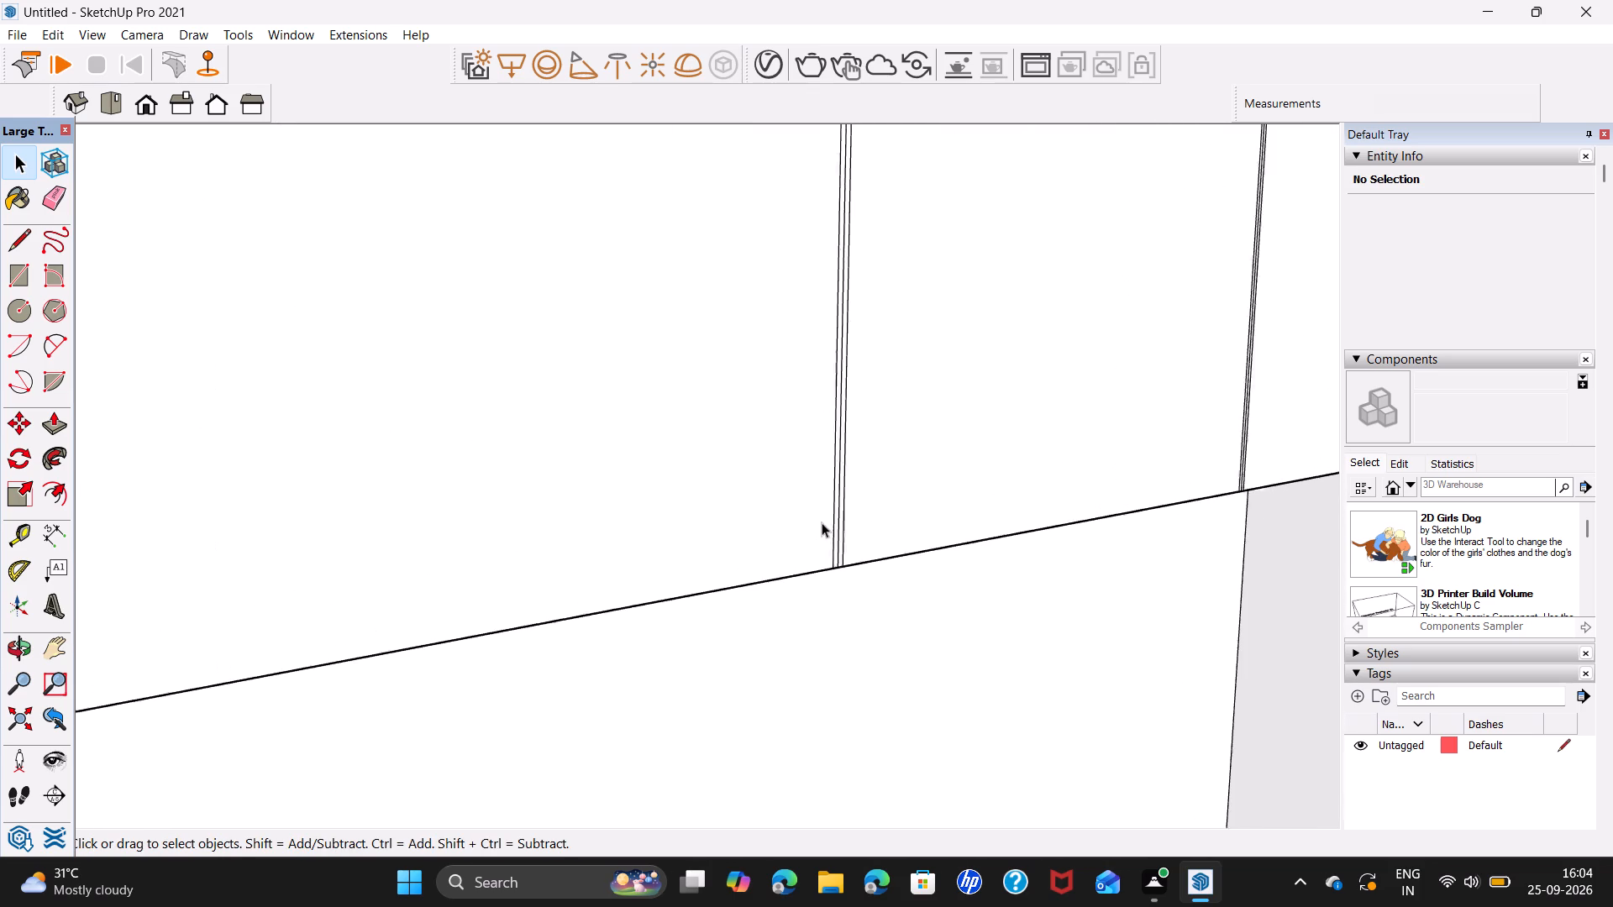
pyautogui.click(838, 531)
pyautogui.click(841, 534)
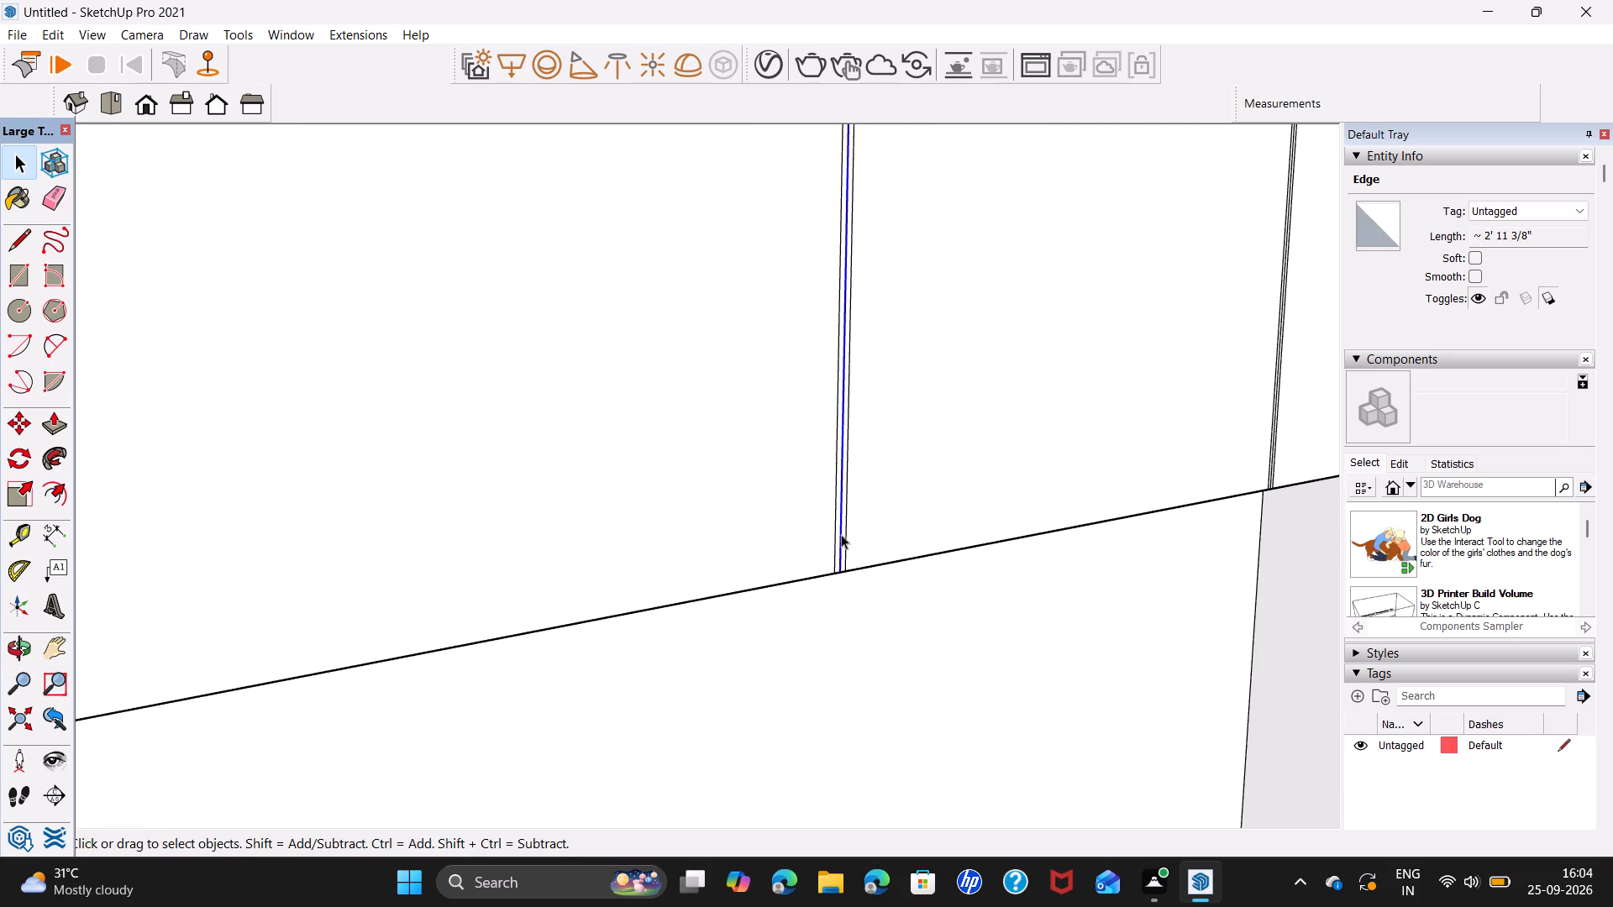
pyautogui.press('Delete')
pyautogui.scroll(-2, 1070, 492)
pyautogui.moveTo(1078, 480); pyautogui.dragTo(482, 620, button='middle')
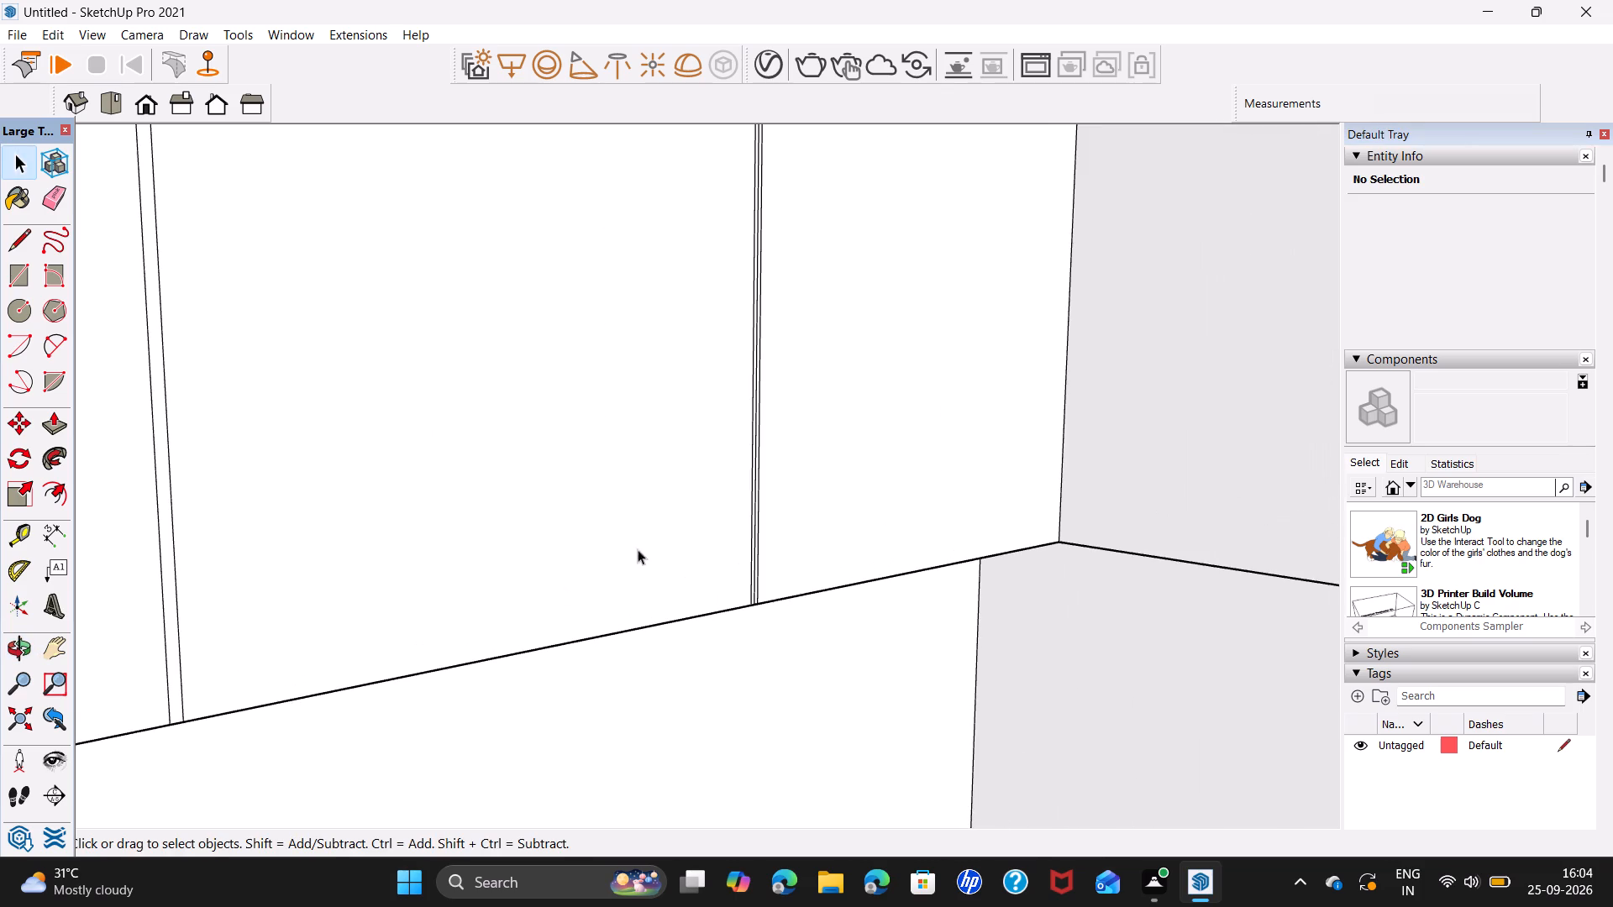
pyautogui.scroll(6, 740, 522)
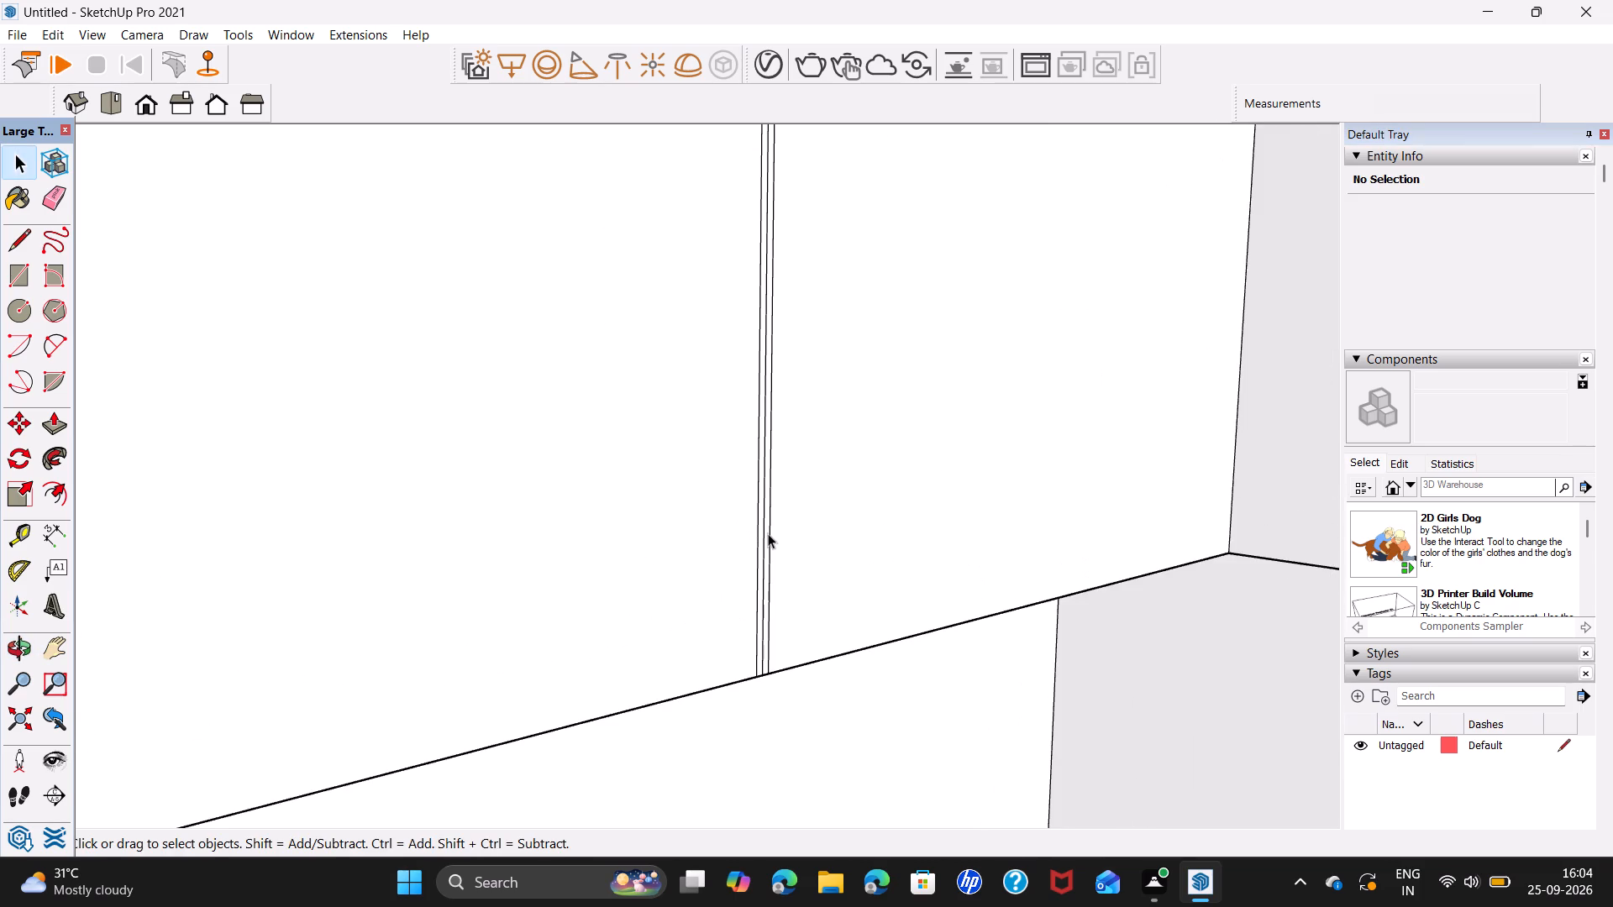
pyautogui.click(764, 530)
pyautogui.press('Delete')
pyautogui.scroll(-12, 788, 526)
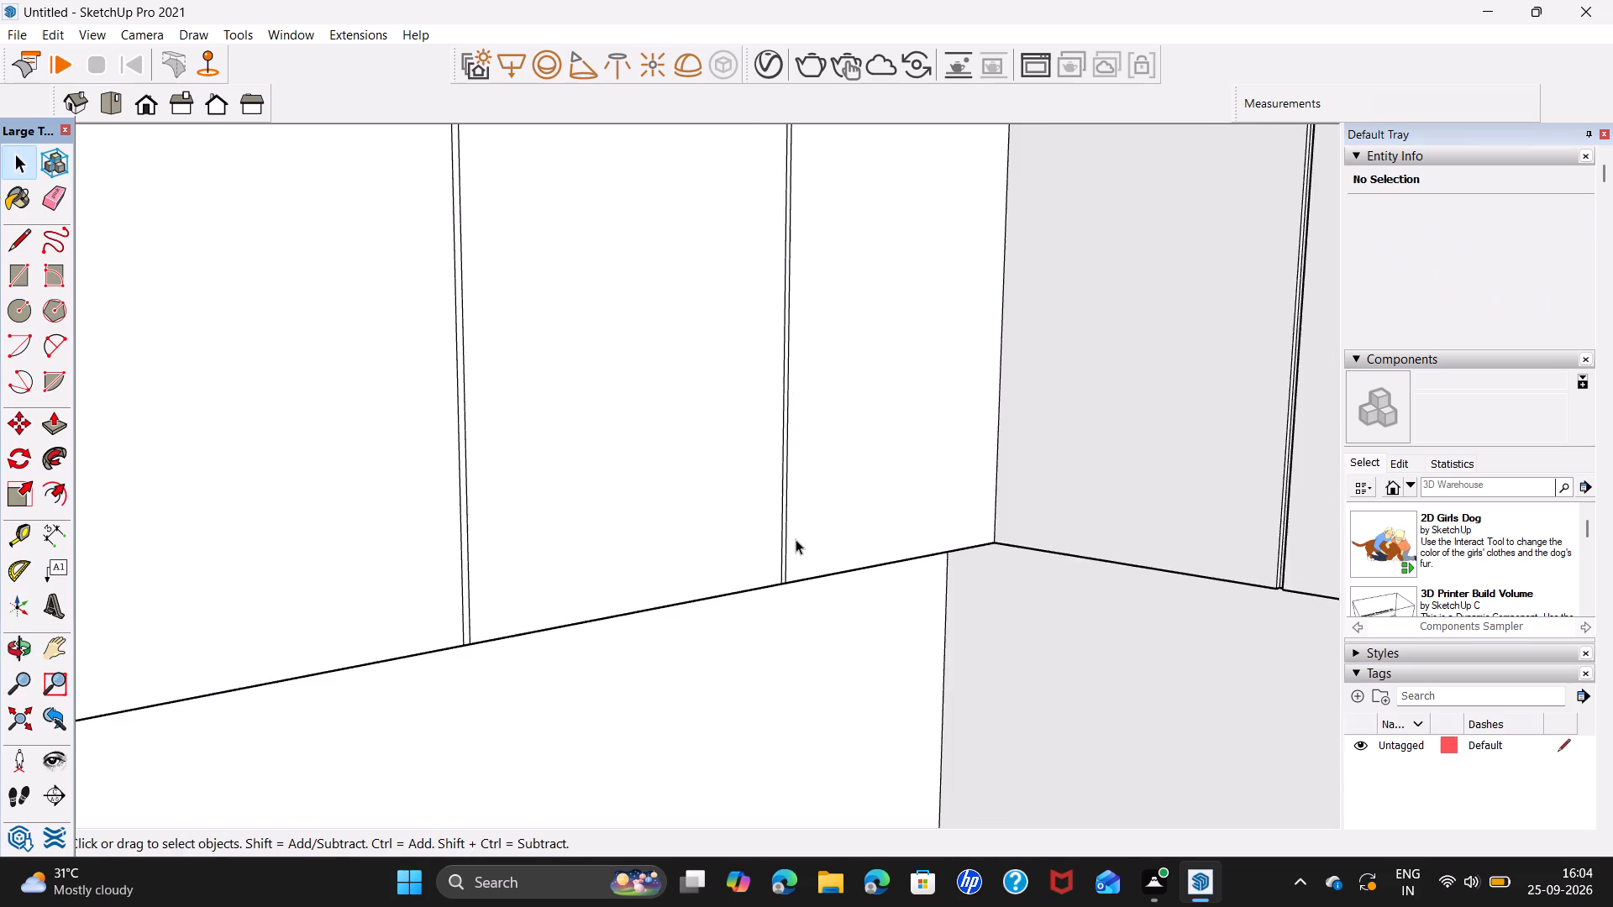
# Recess the four lower-cabinet gap strips nearest the room corner with Push/Pull, repeating the previous push depth and working away from the corner.
pyautogui.scroll(-15, 796, 539)
pyautogui.press('p')
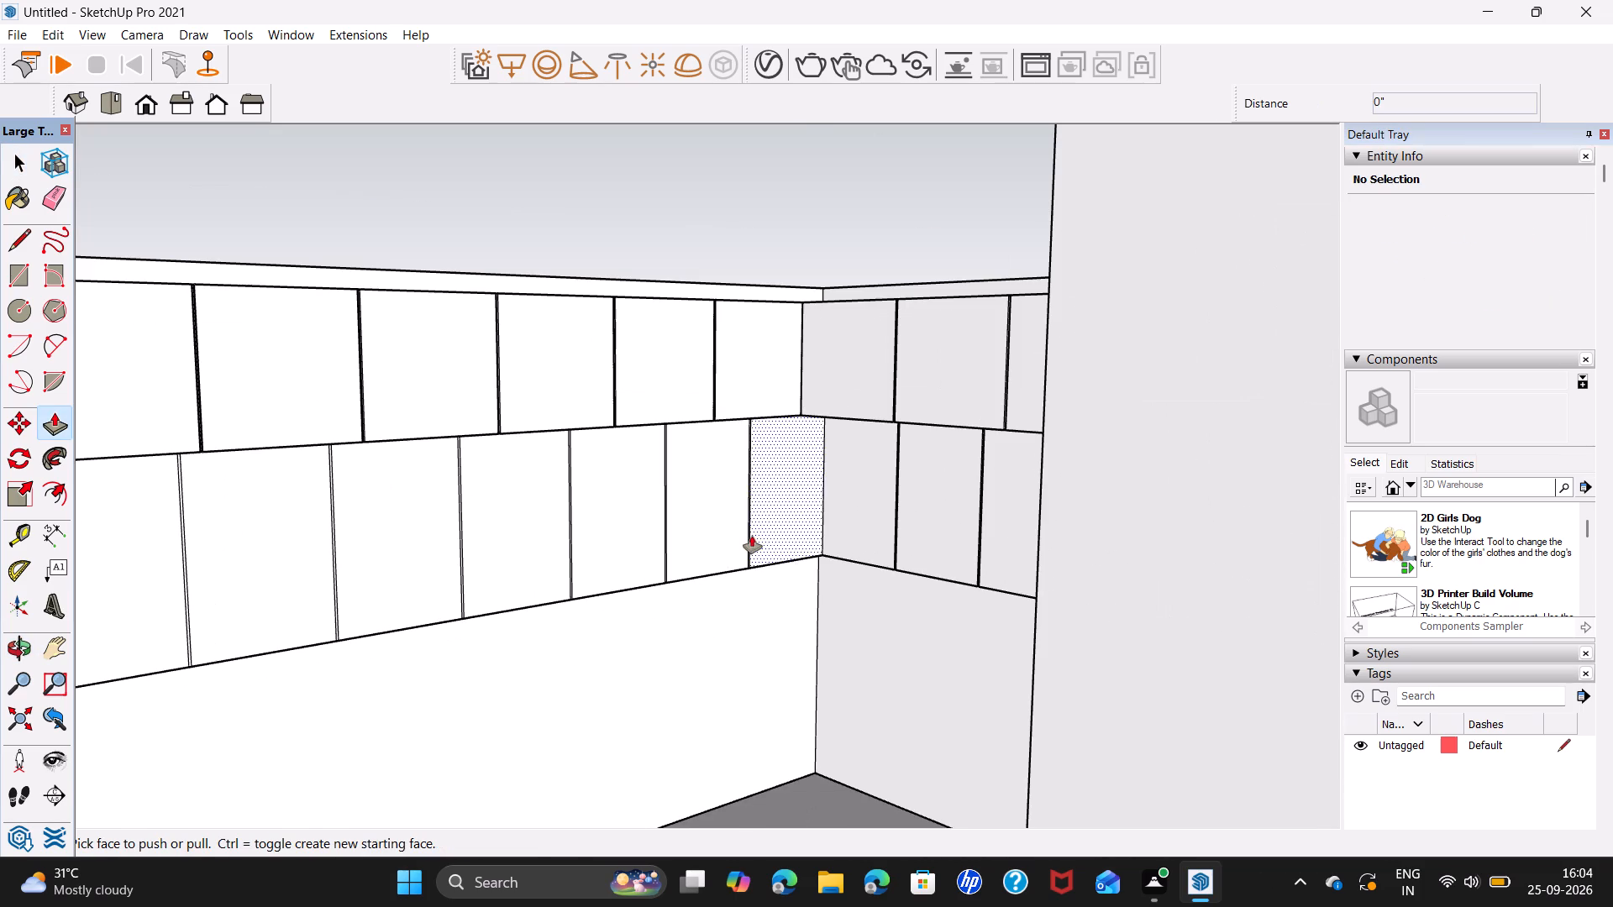
pyautogui.scroll(15, 752, 533)
pyautogui.doubleClick(759, 567)
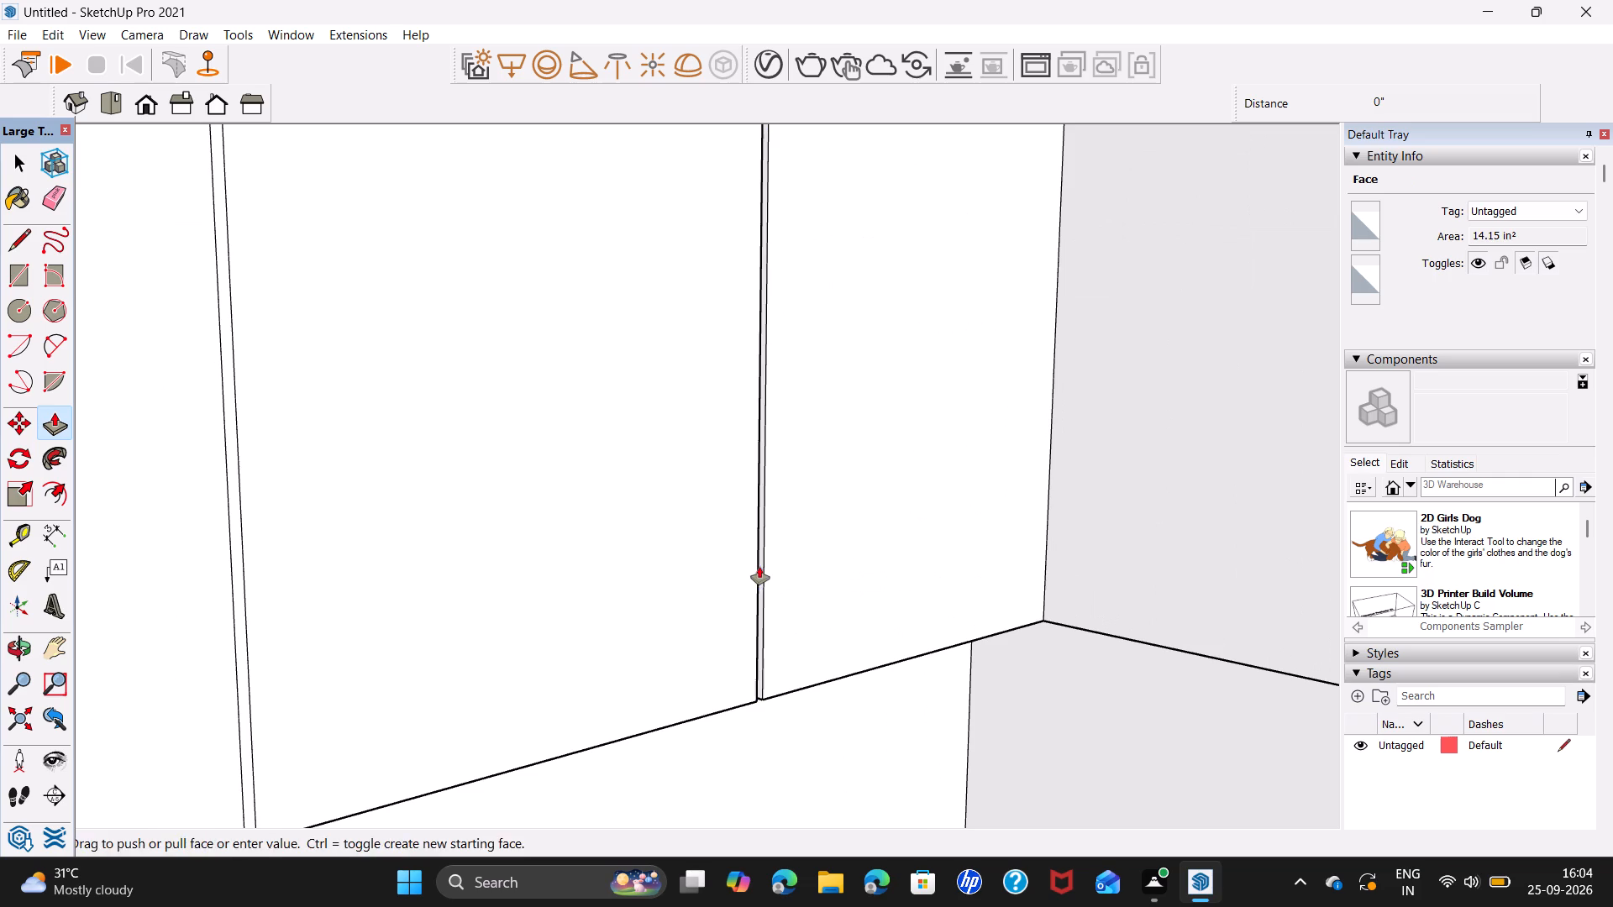
pyautogui.doubleClick(238, 654)
pyautogui.keyDown('shift'); pyautogui.moveTo(241, 622); pyautogui.dragTo(1020, 433, button='middle'); pyautogui.keyUp('shift')
pyautogui.scroll(-5, 1021, 433)
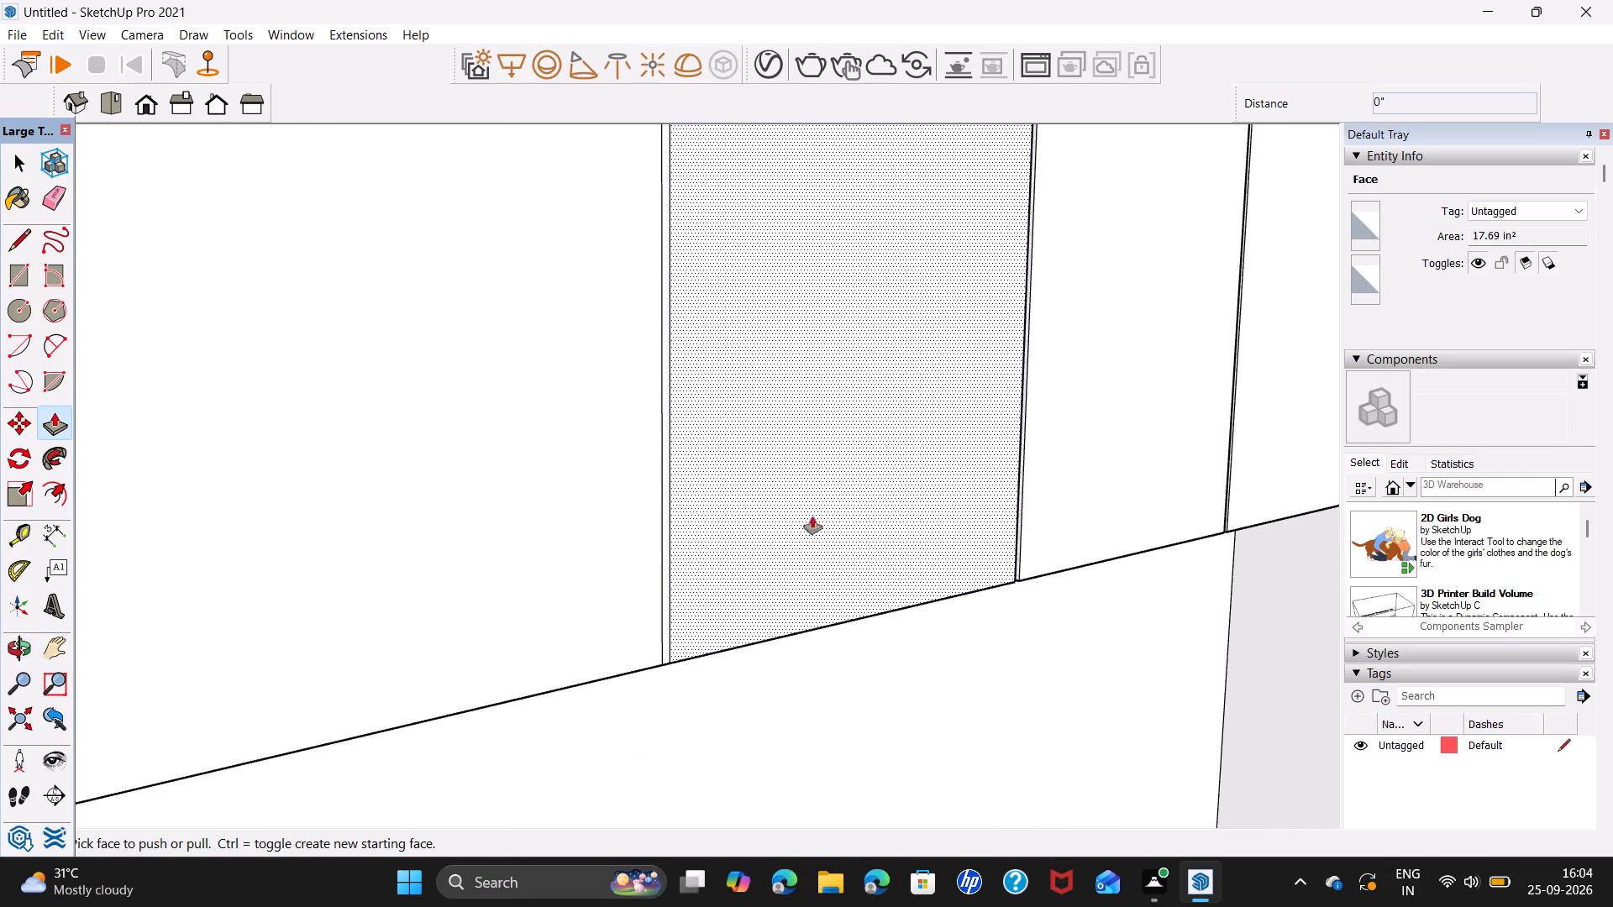
pyautogui.doubleClick(669, 581)
pyautogui.scroll(-5, 670, 558)
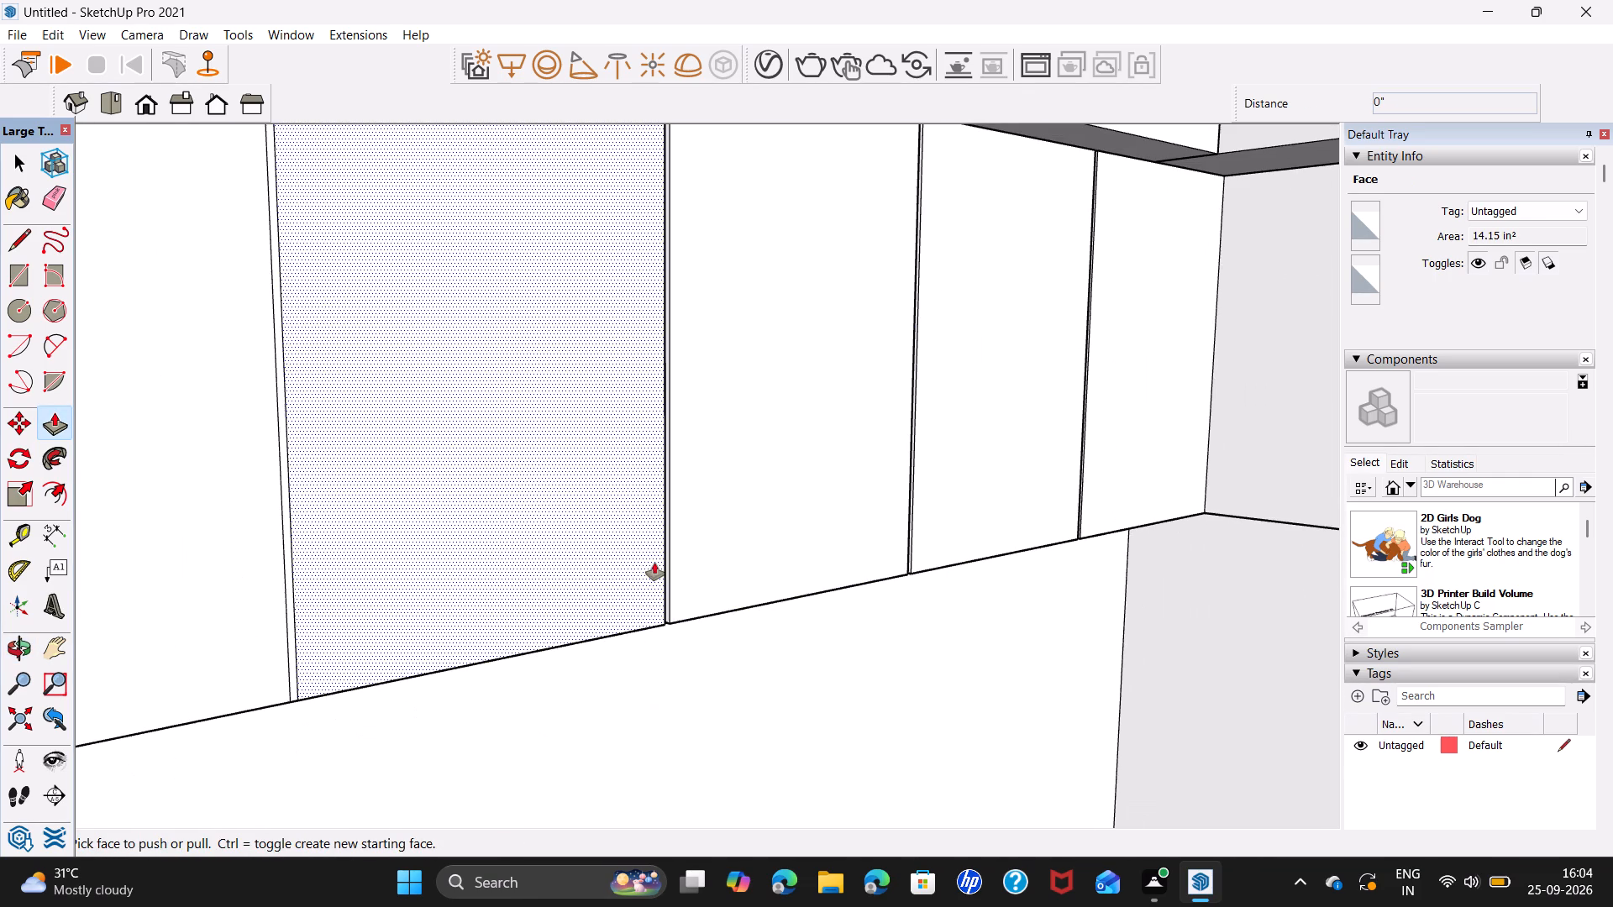
pyautogui.scroll(3, 287, 611)
pyautogui.doubleClick(287, 611)
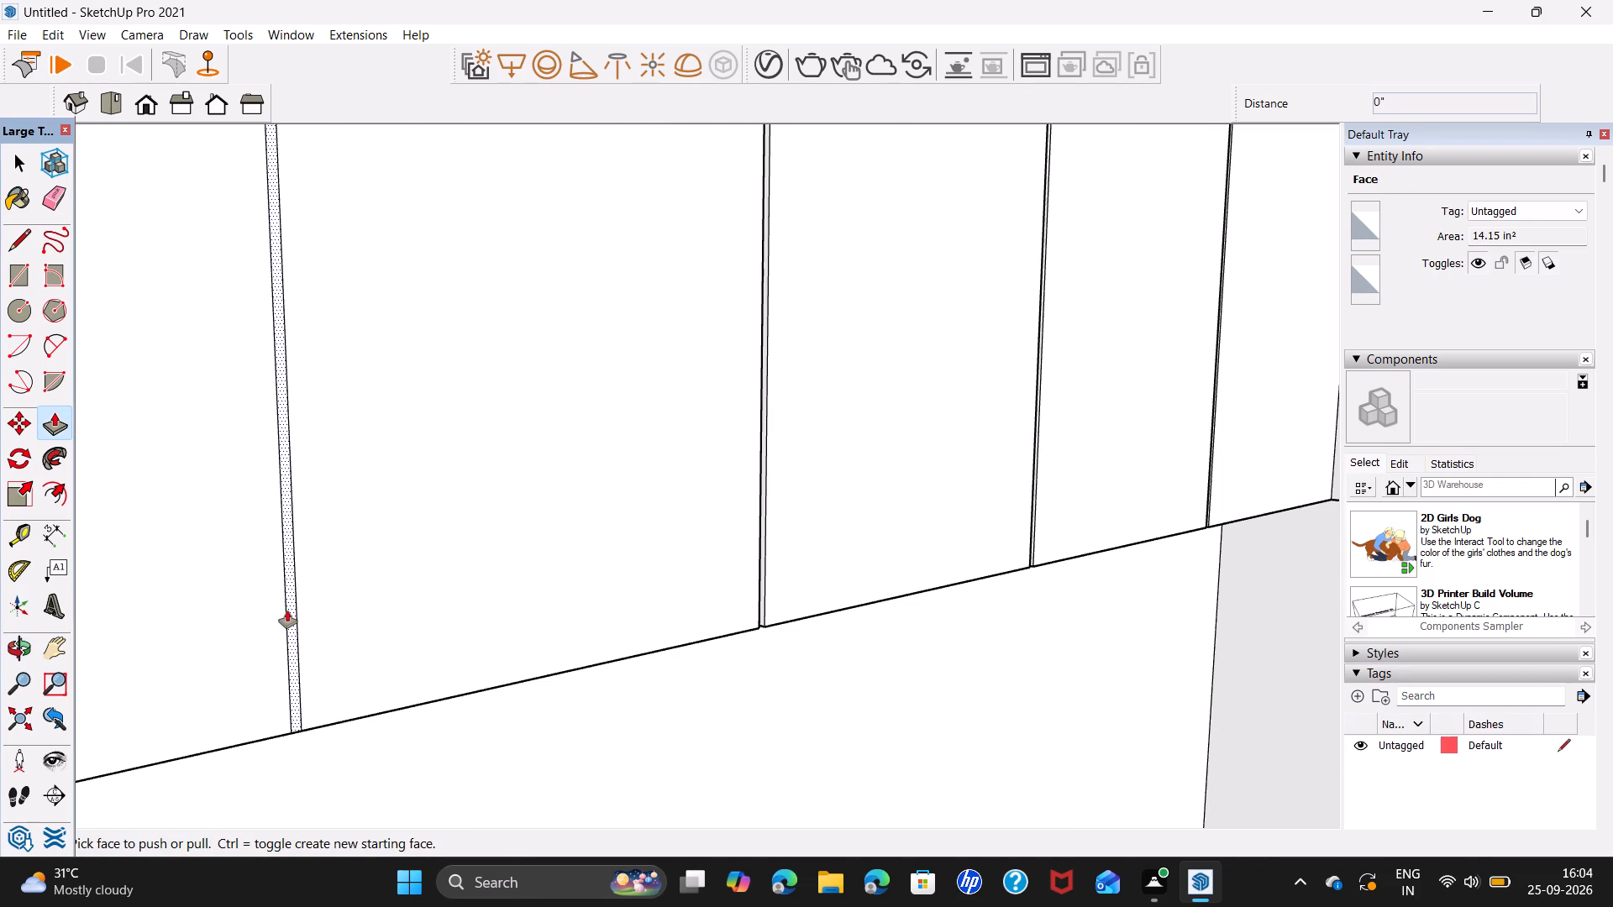
# Recess the remaining two gap strips toward the open end of the lower cabinet front by the same Push/Pull depth.
pyautogui.scroll(-5, 380, 569)
pyautogui.moveTo(366, 590); pyautogui.dragTo(230, 605, button='middle')
pyautogui.moveTo(228, 580); pyautogui.dragTo(435, 584, button='middle')
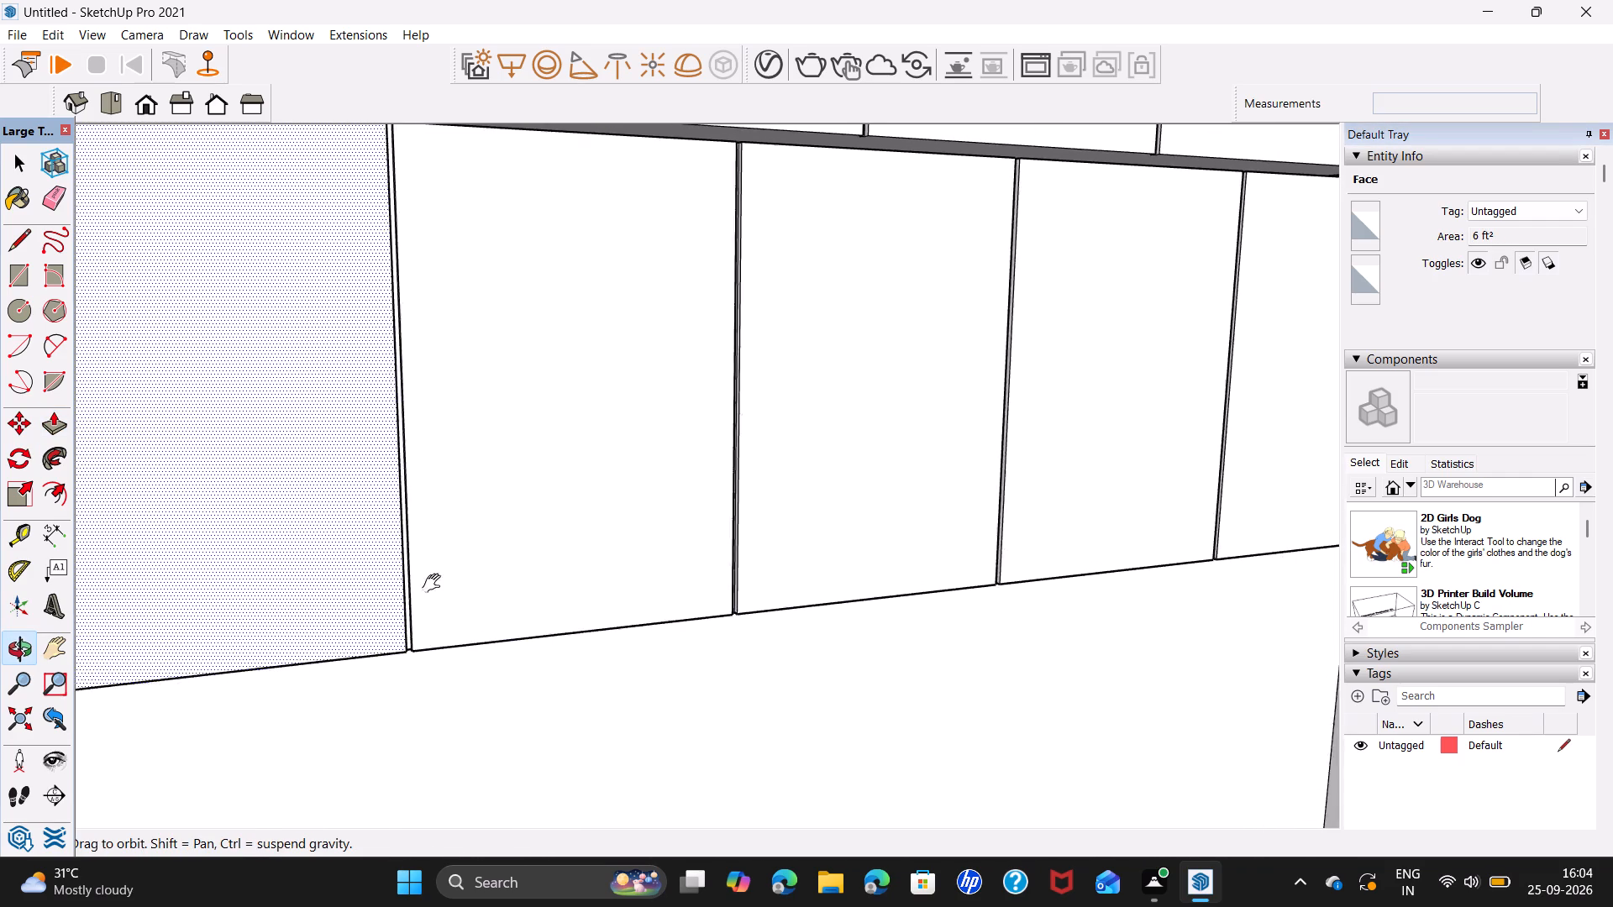
pyautogui.moveTo(435, 584); pyautogui.dragTo(883, 584, button='middle')
pyautogui.doubleClick(533, 595)
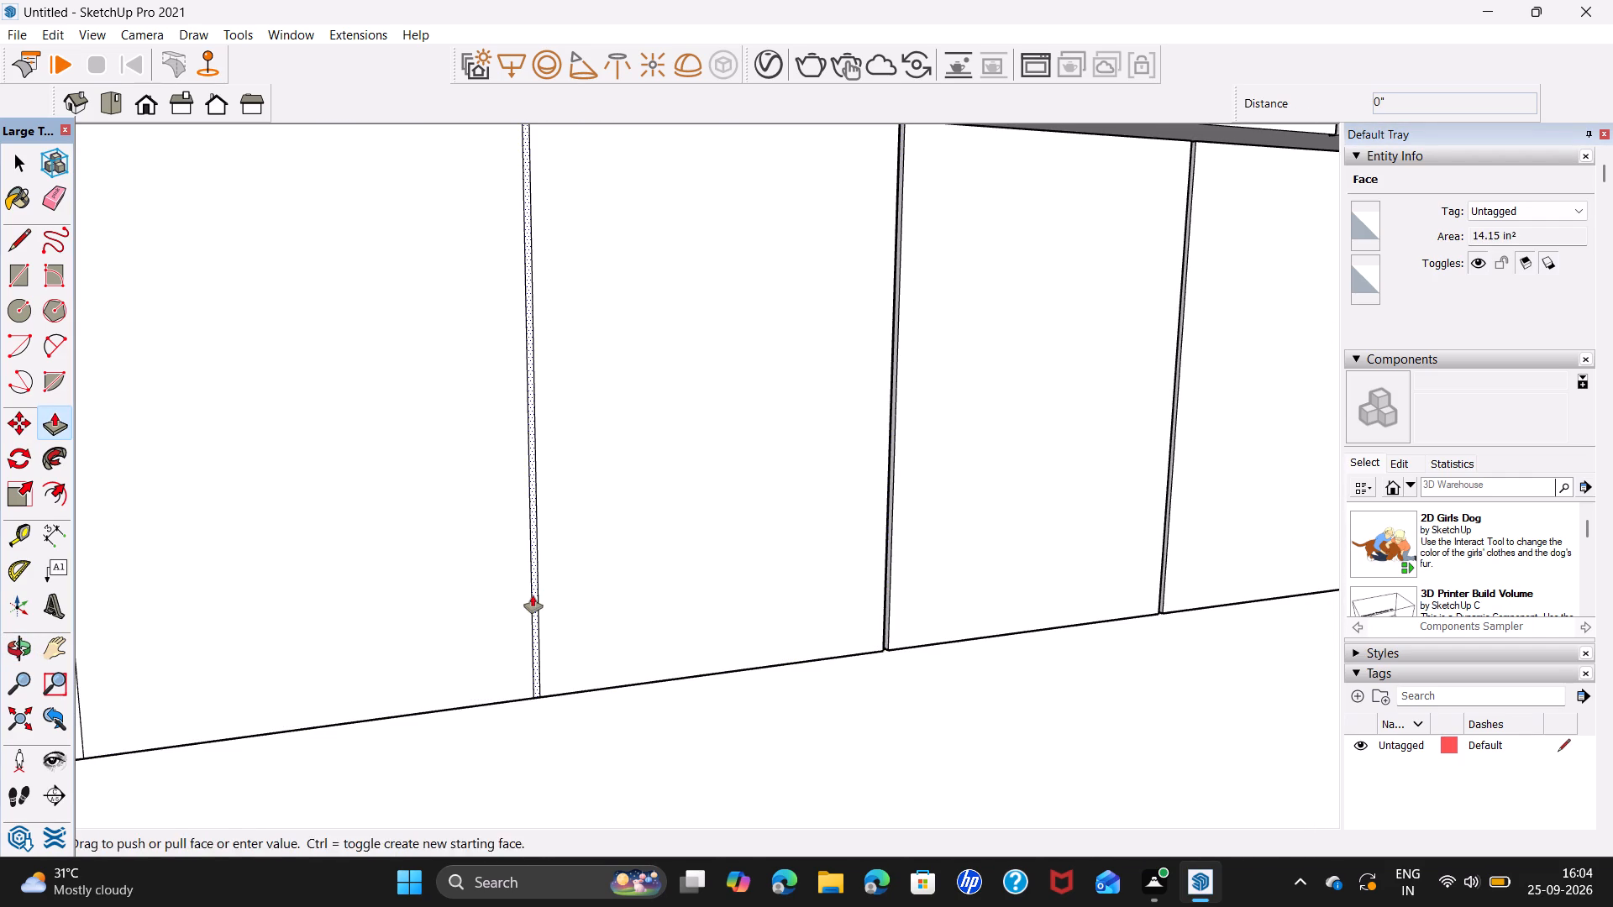
pyautogui.keyDown('shift'); pyautogui.moveTo(456, 581); pyautogui.dragTo(931, 579, button='middle'); pyautogui.keyUp('shift')
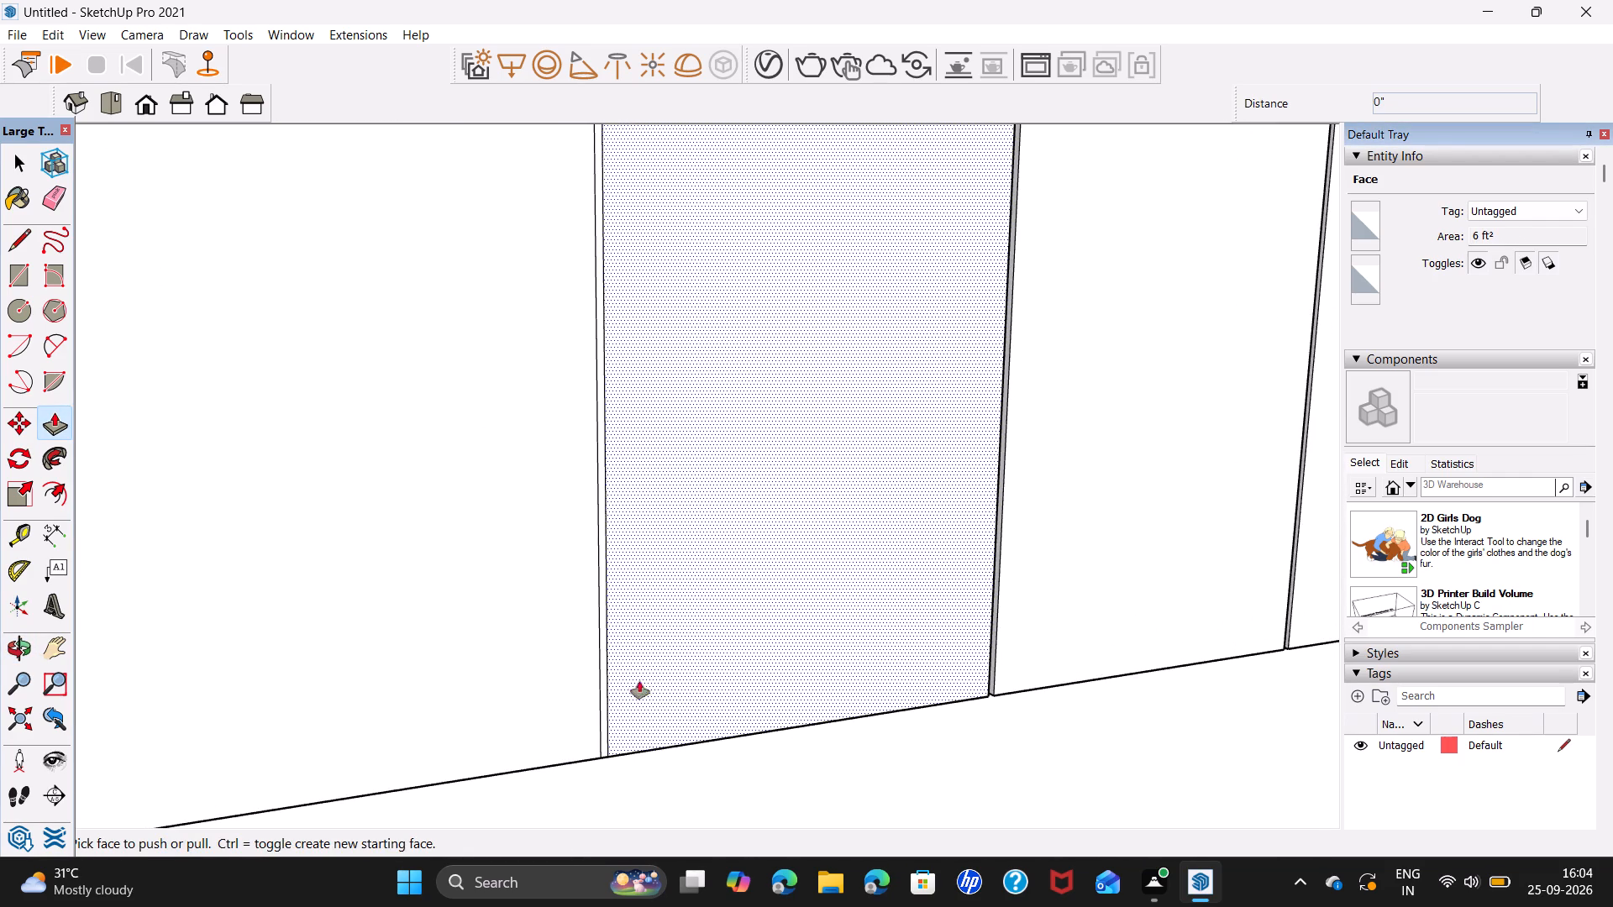
pyautogui.doubleClick(606, 706)
pyautogui.scroll(-6, 573, 677)
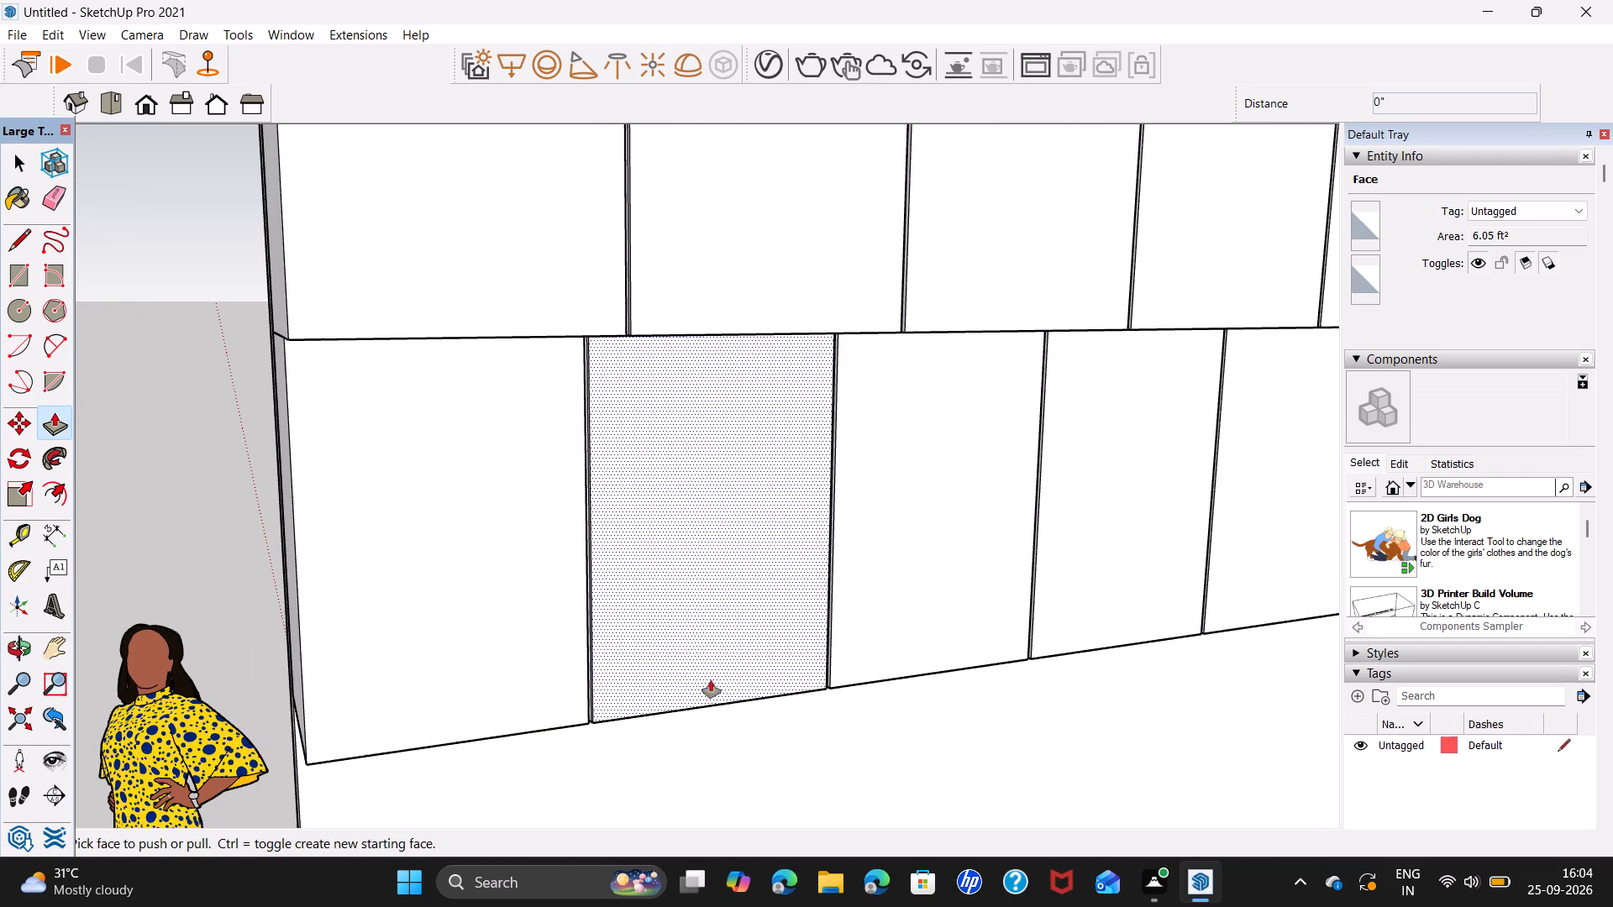
pyautogui.press('space')
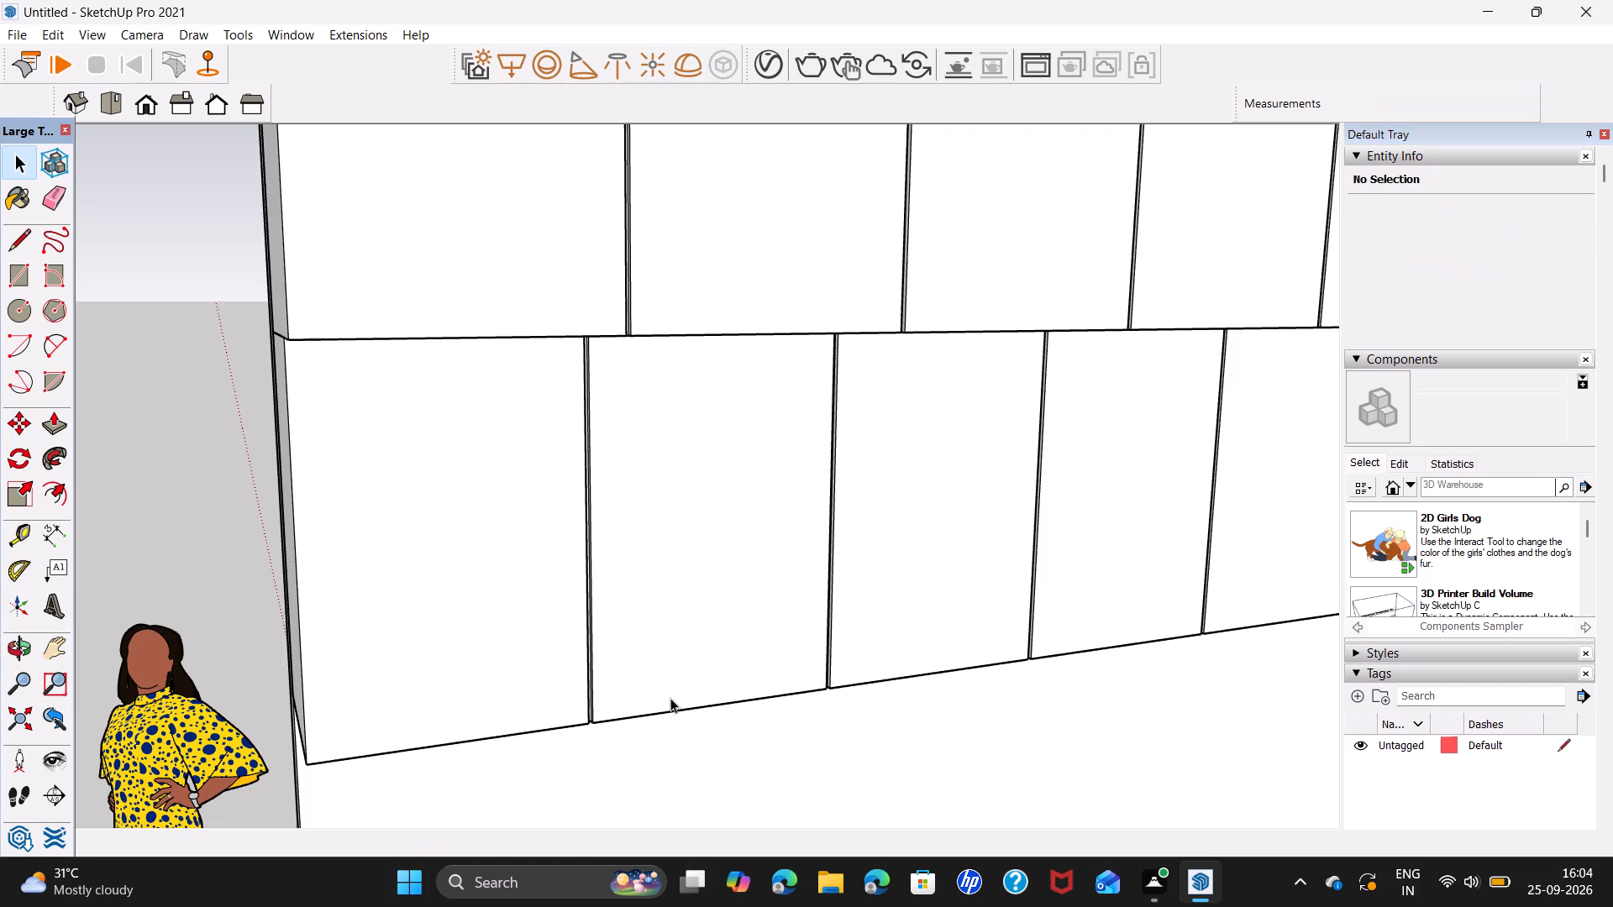
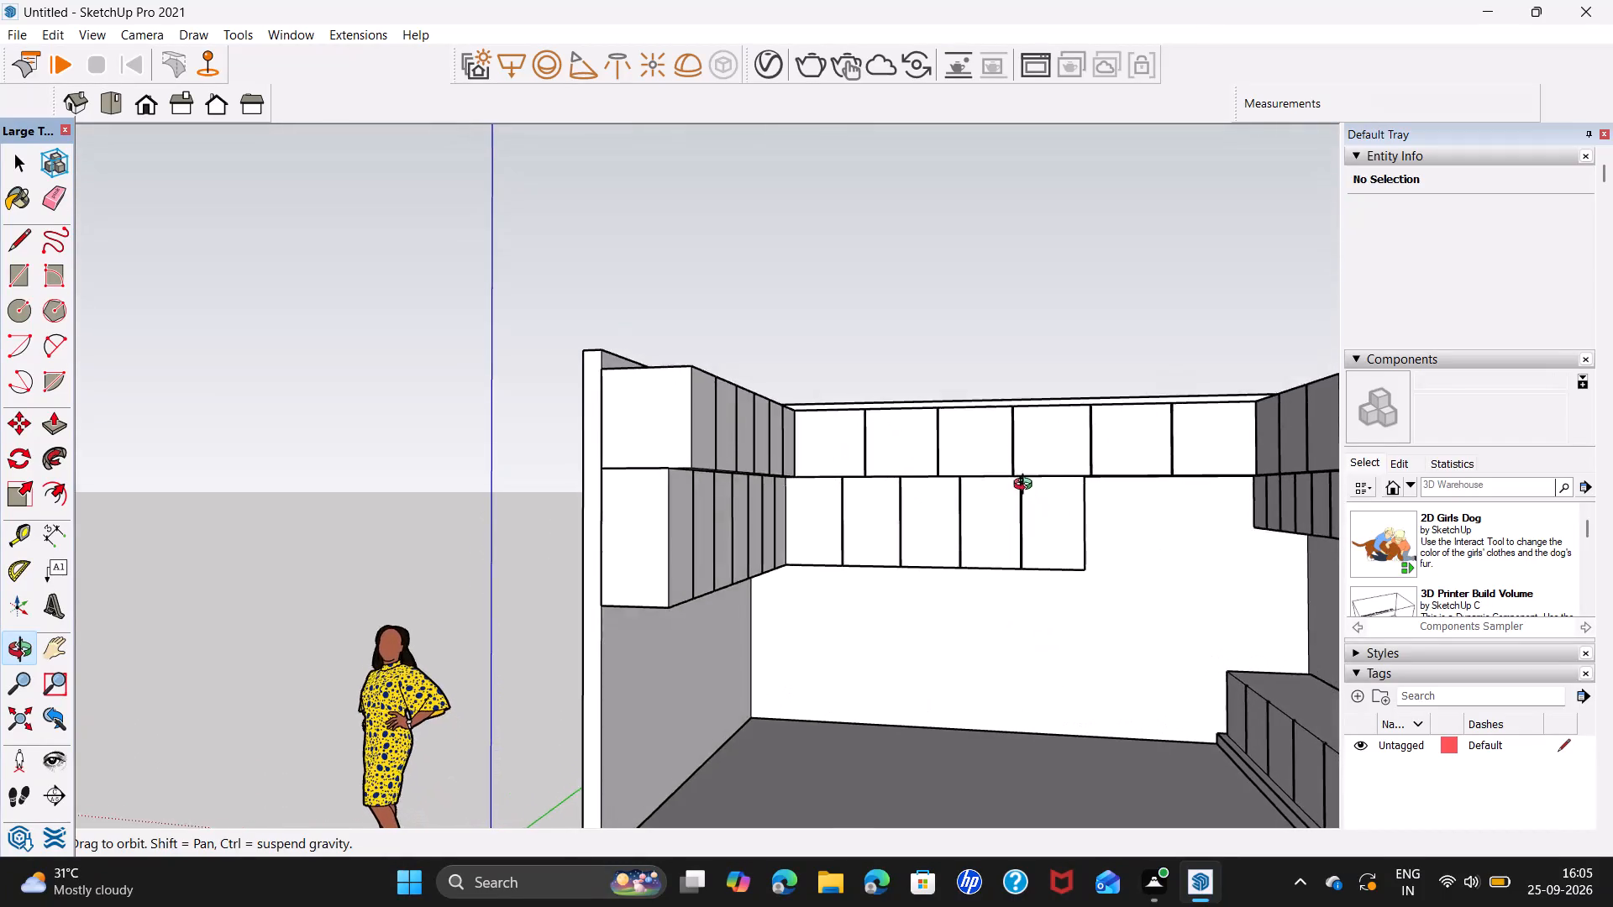
# Group all connected geometry of the lower row of wall cabinets spanning the side and back walls.
pyautogui.moveTo(1013, 479); pyautogui.dragTo(1006, 486, button='middle')
pyautogui.moveTo(1099, 527); pyautogui.dragTo(905, 522, button='middle')
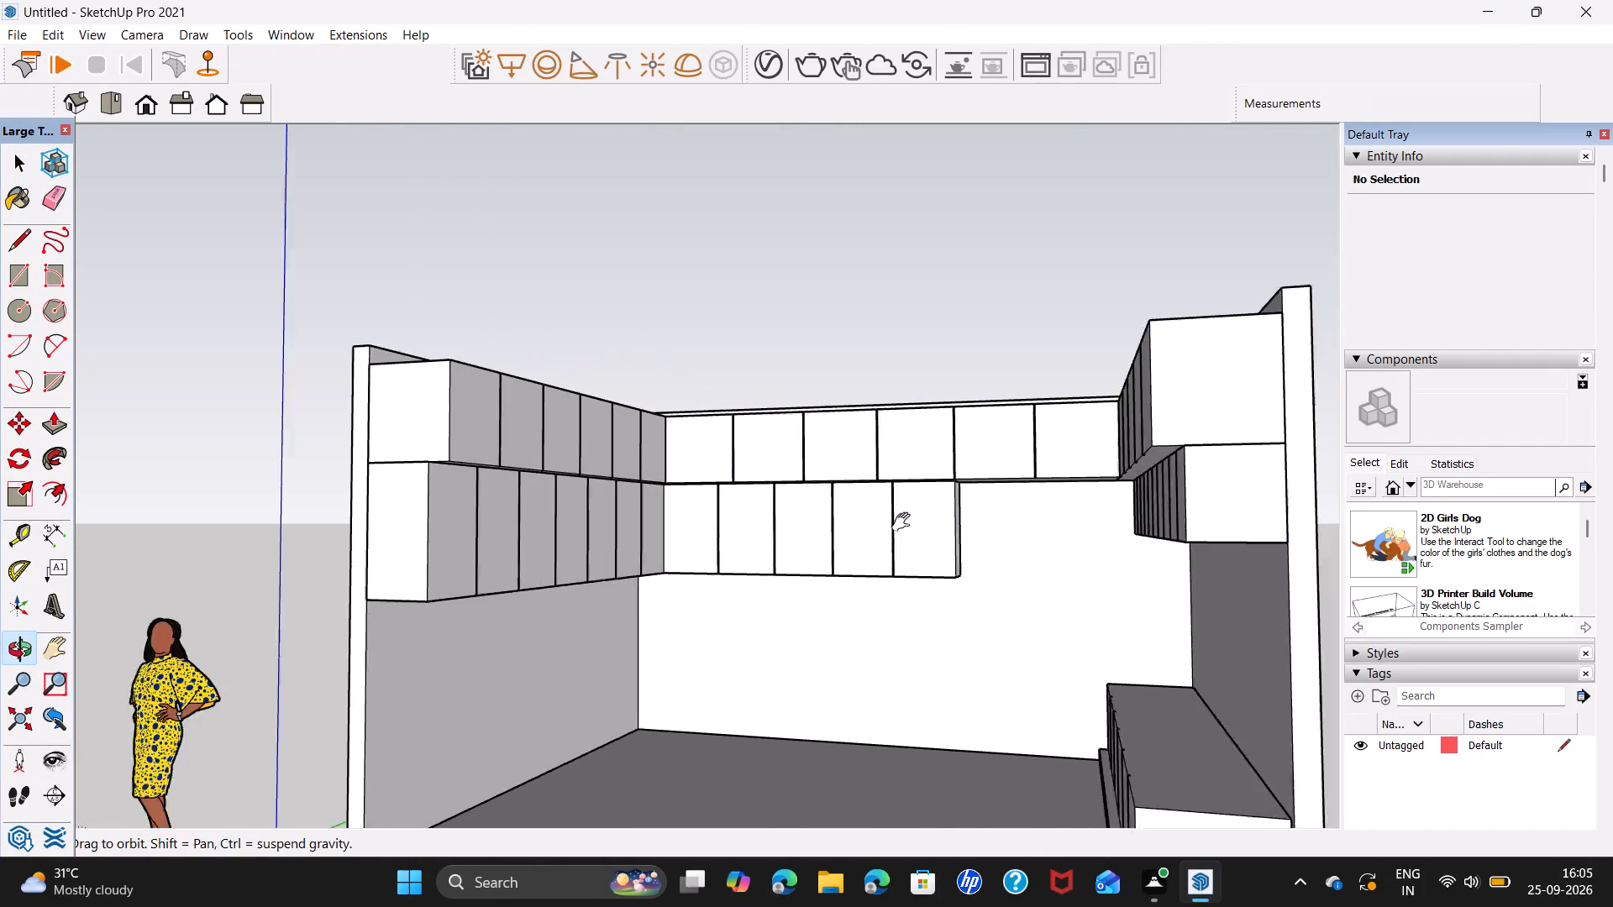
pyautogui.moveTo(905, 522); pyautogui.dragTo(720, 520, button='middle')
pyautogui.moveTo(659, 609); pyautogui.dragTo(890, 627, button='middle')
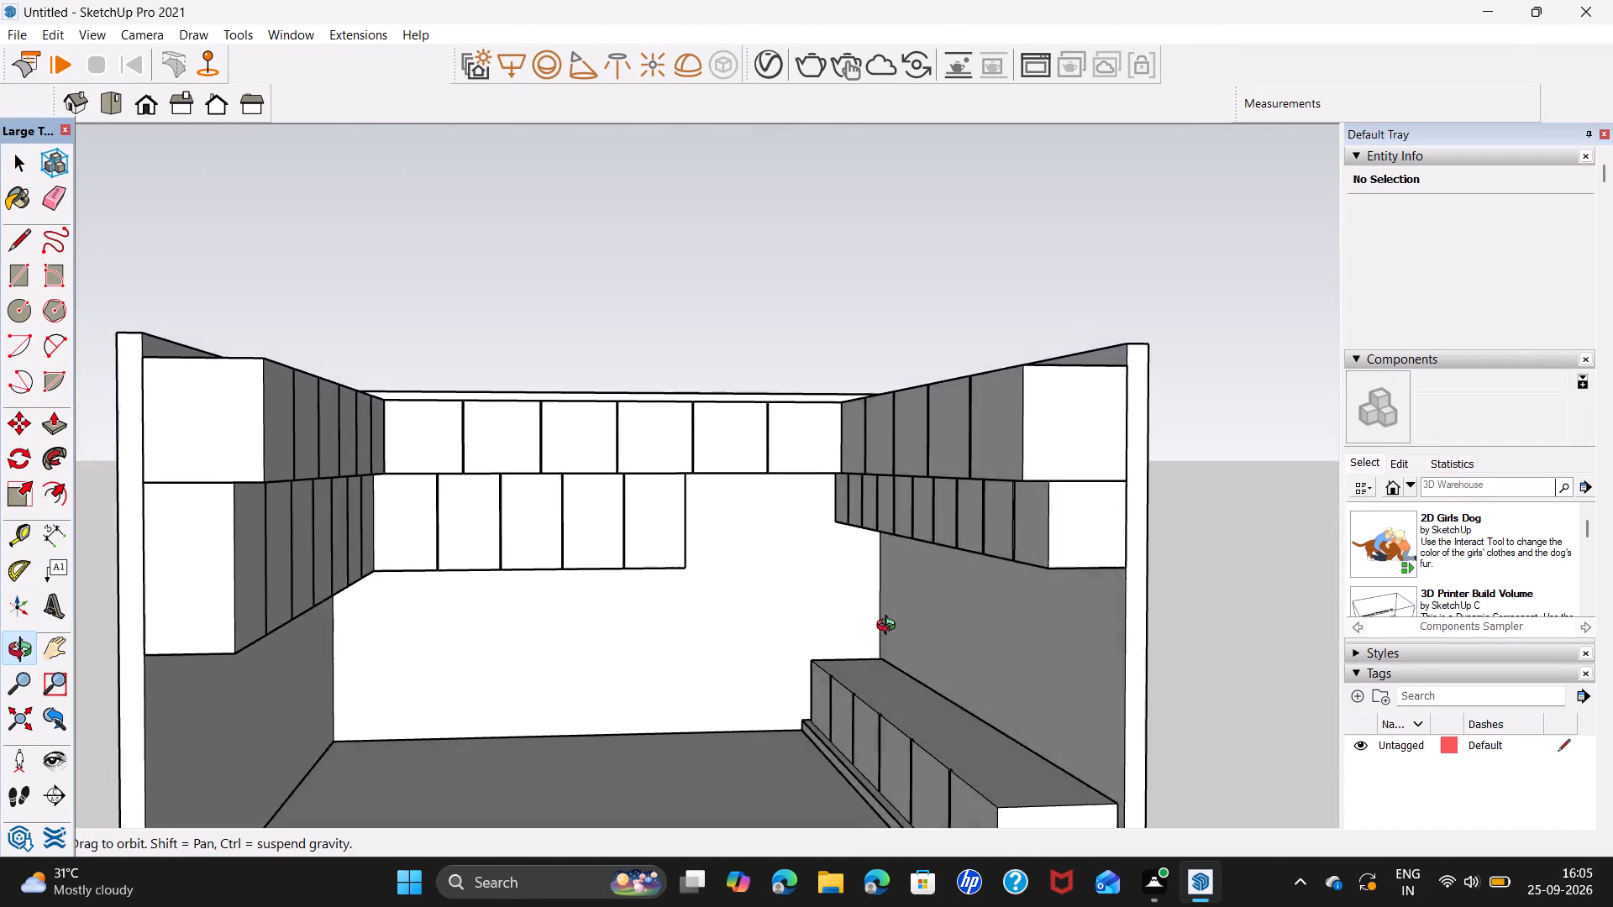
pyautogui.moveTo(890, 627); pyautogui.dragTo(796, 611, button='middle')
pyautogui.press('space')
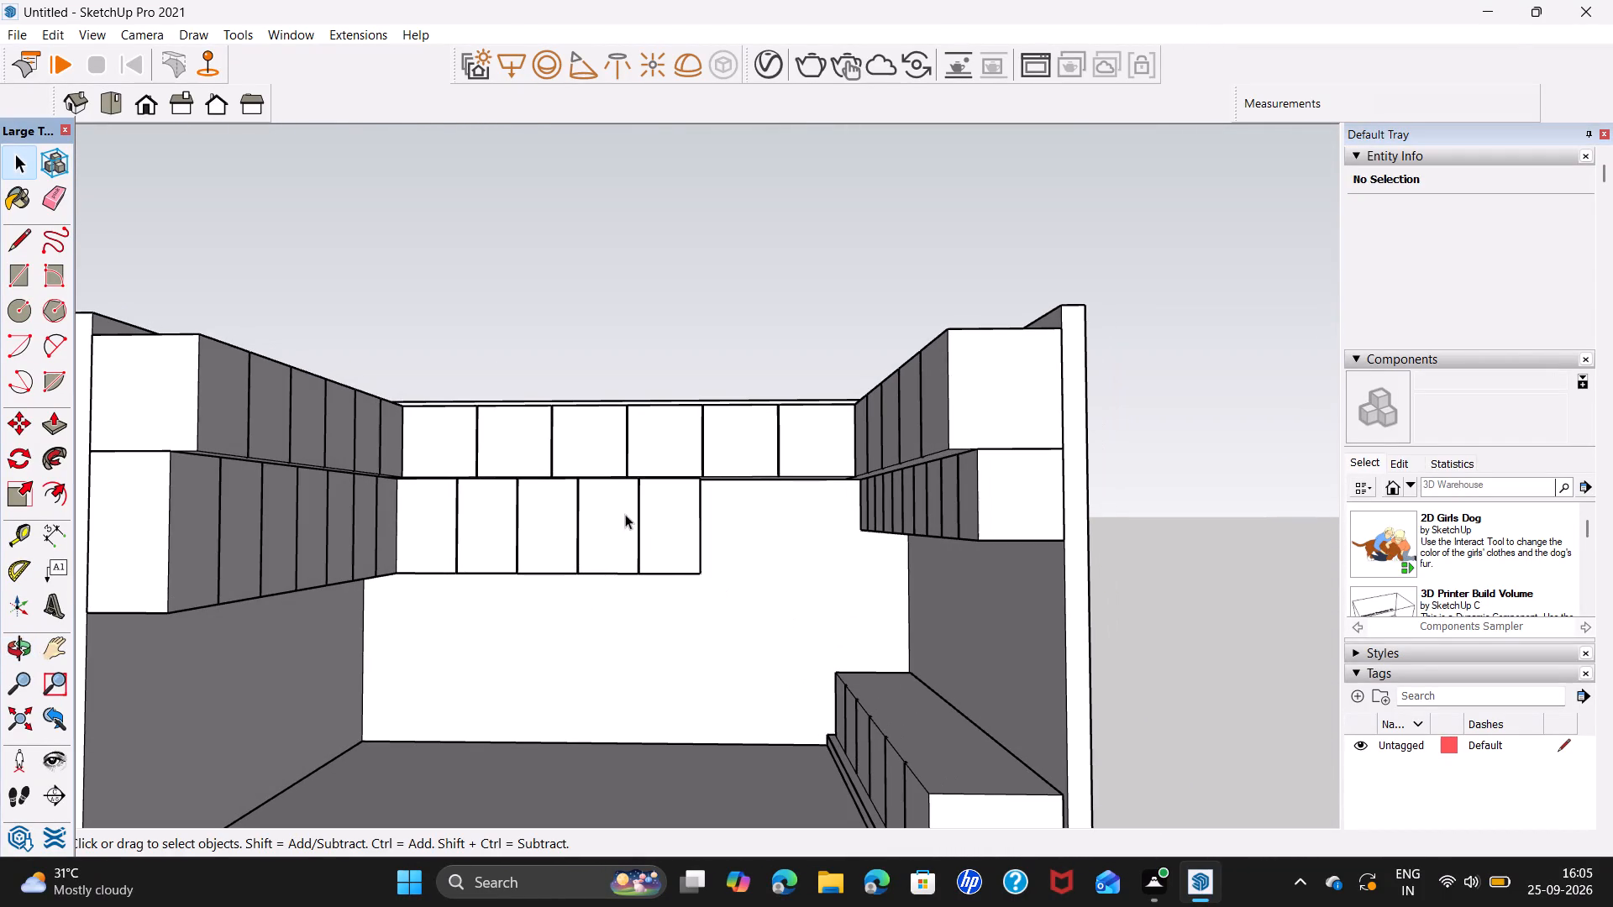
pyautogui.tripleClick(624, 525)
pyautogui.doubleClick(624, 525)
pyautogui.rightClick(624, 525)
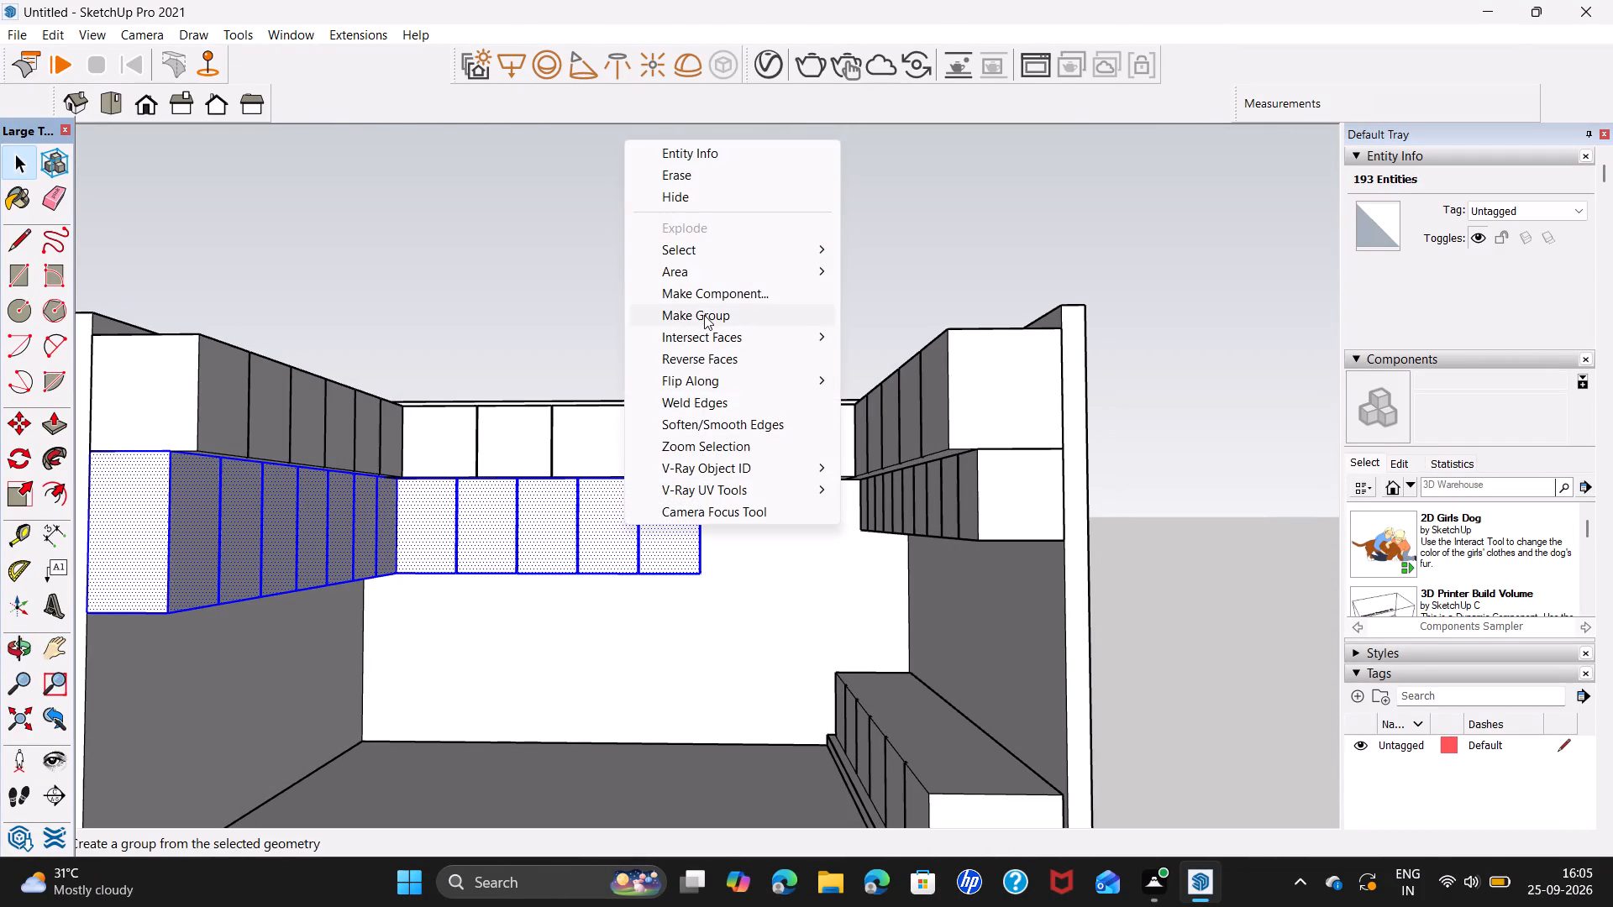
pyautogui.click(704, 313)
pyautogui.click(730, 298)
# Inside the walls group, draw a doorway rectangle about 7' 6" high and 3' 4" wide on the back wall, reaching the floor.
pyautogui.scroll(-2, 619, 518)
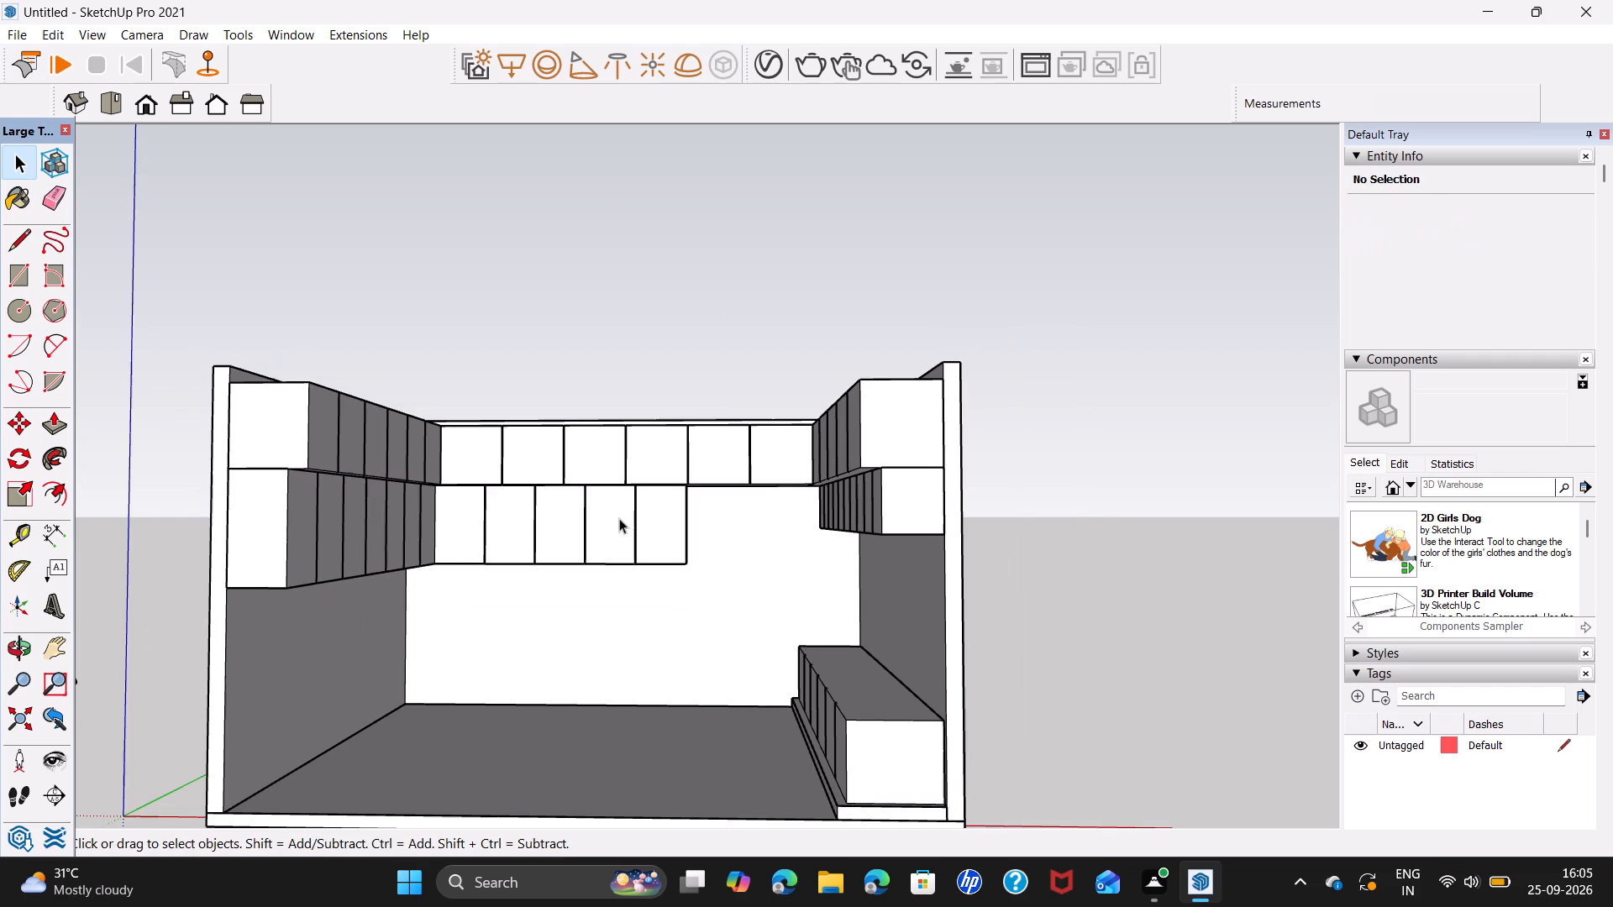
pyautogui.moveTo(637, 522); pyautogui.dragTo(626, 517, button='middle')
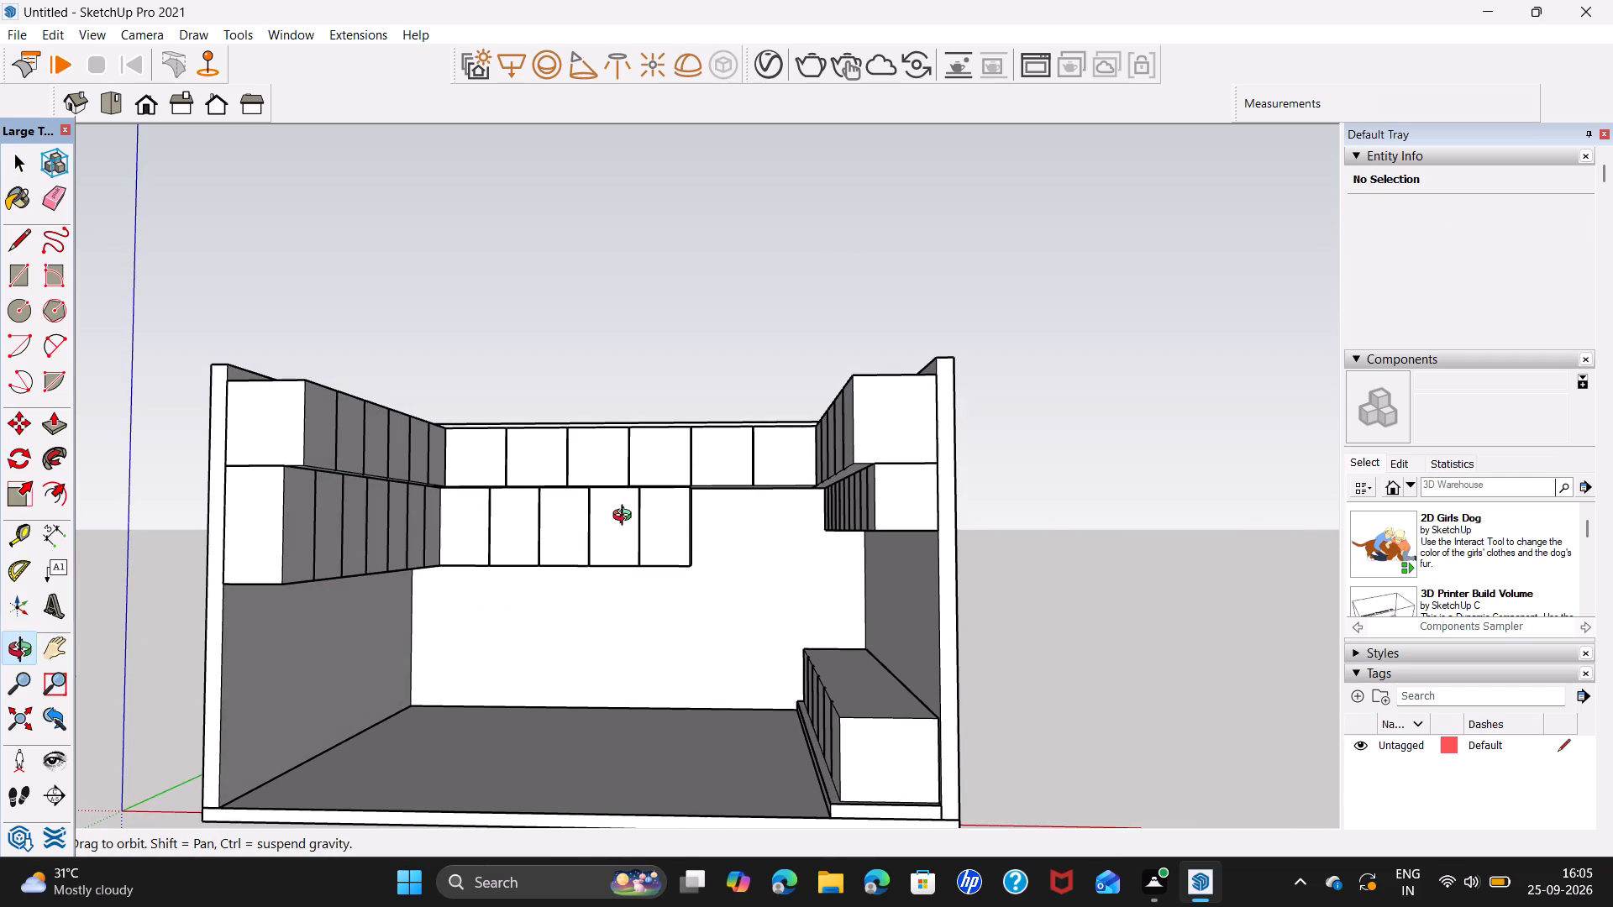
pyautogui.moveTo(626, 517); pyautogui.dragTo(580, 498, button='middle')
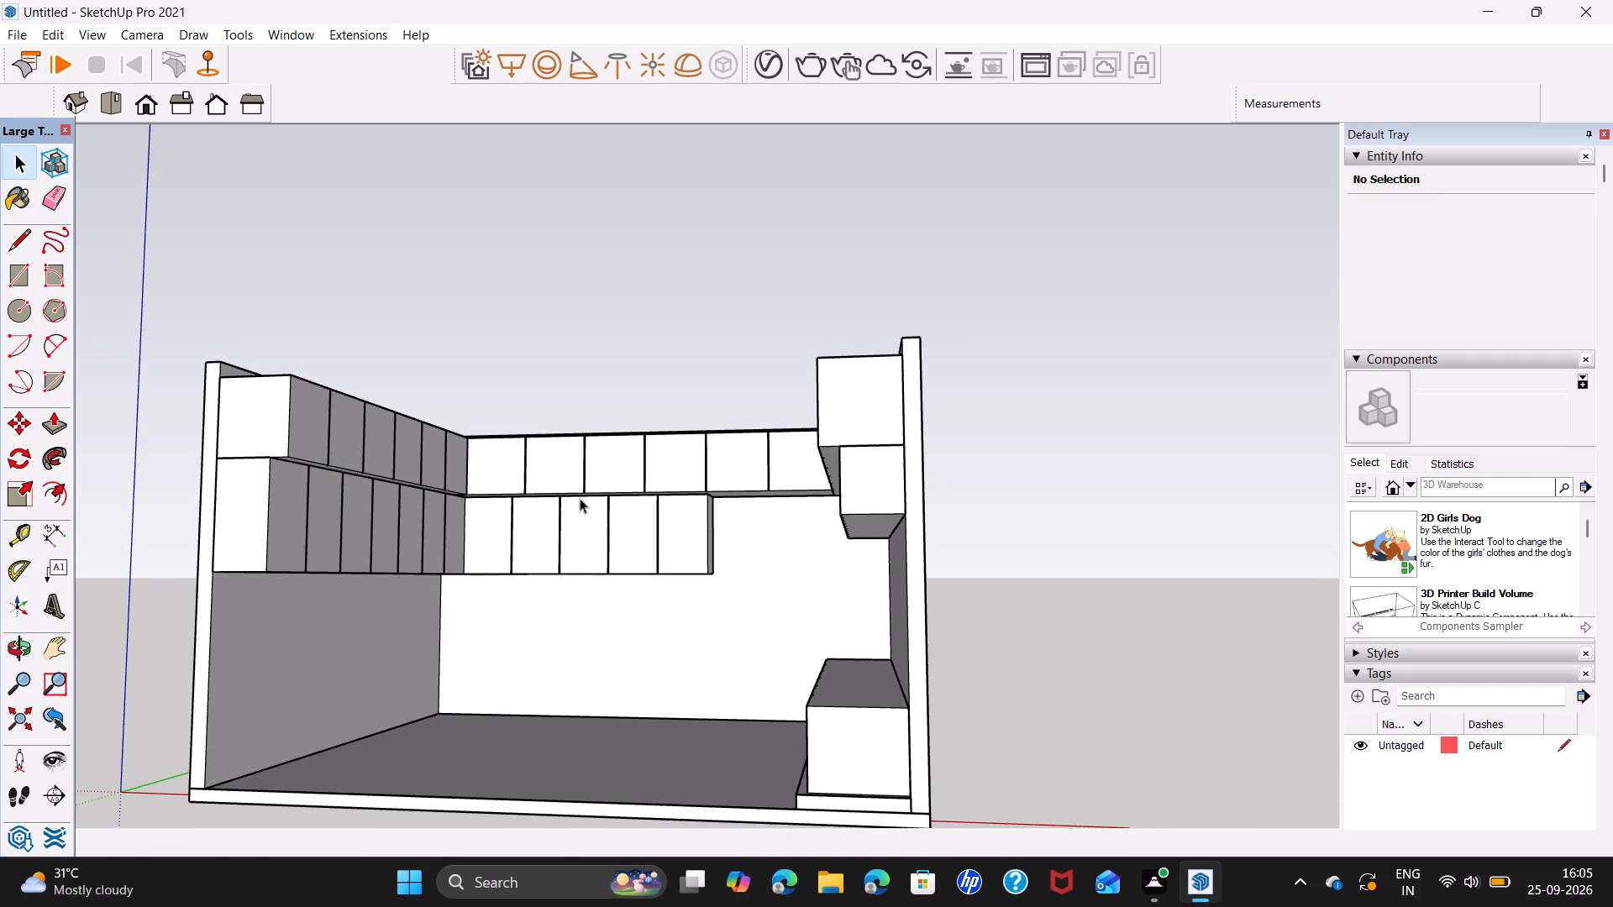
pyautogui.scroll(1, 634, 552)
pyautogui.moveTo(730, 609); pyautogui.dragTo(762, 610, button='middle')
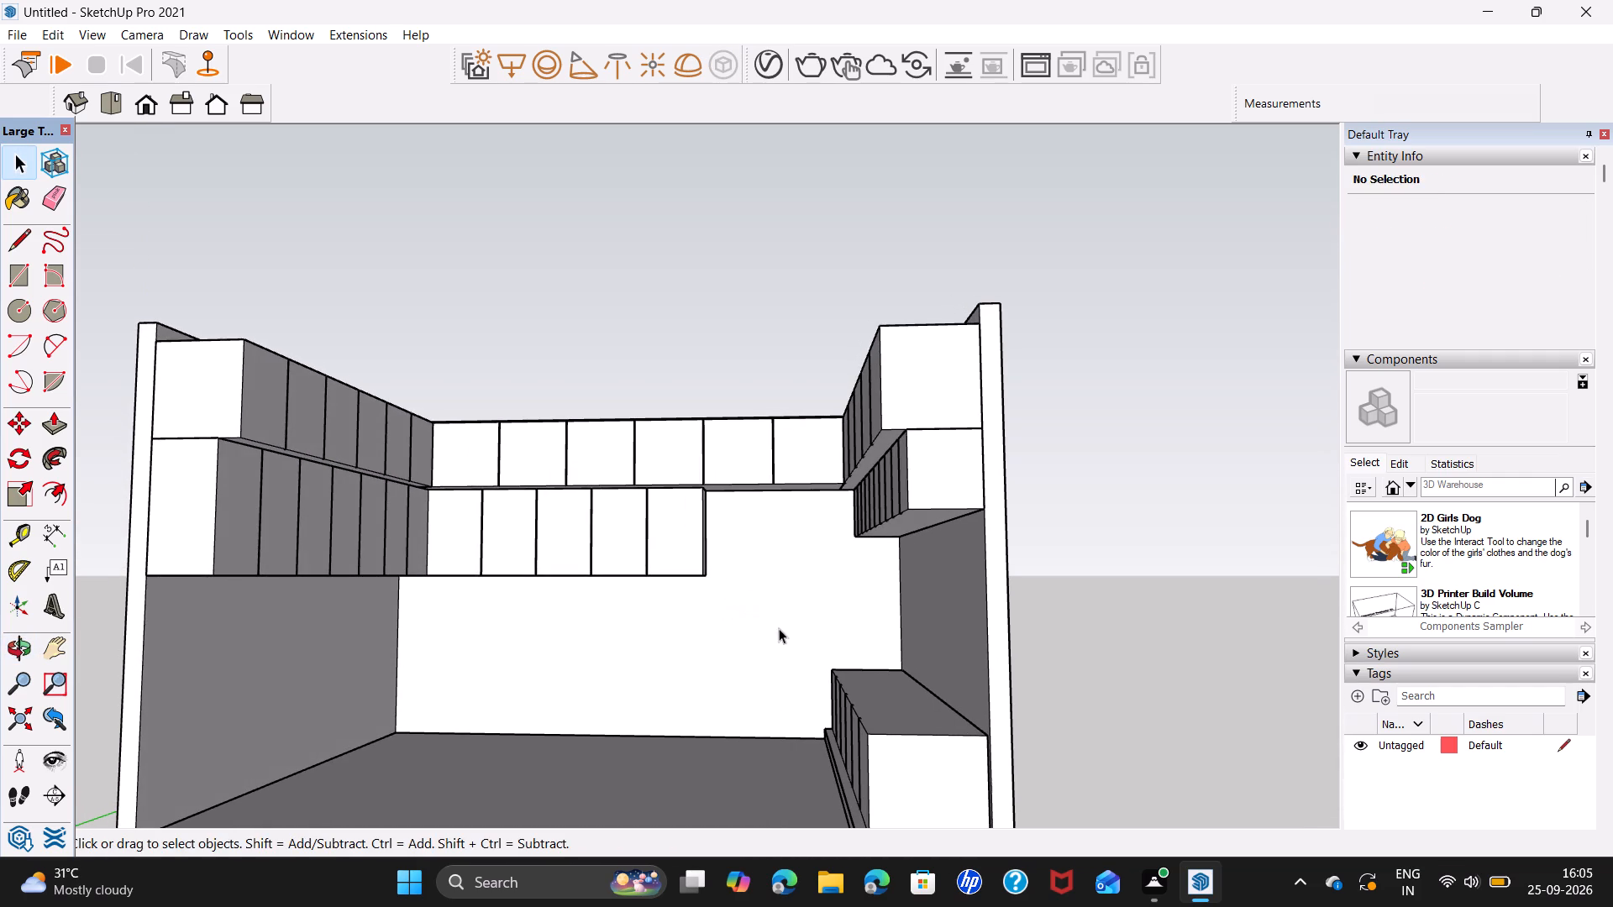
pyautogui.tripleClick(785, 663)
pyautogui.click(785, 663)
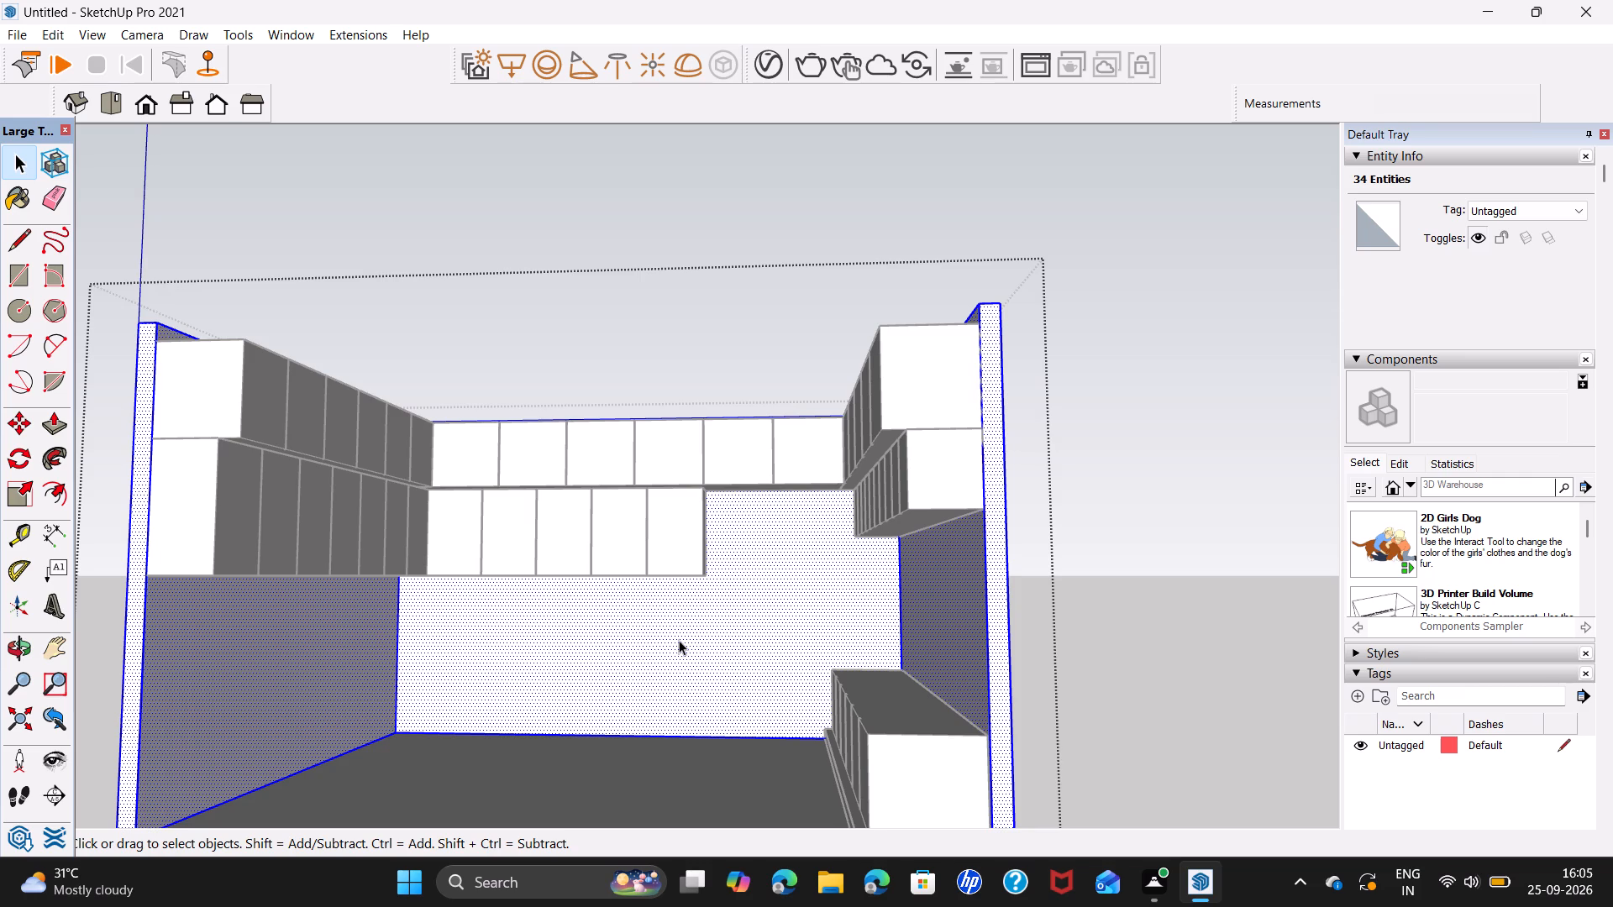
pyautogui.moveTo(675, 640); pyautogui.dragTo(705, 679, button='middle')
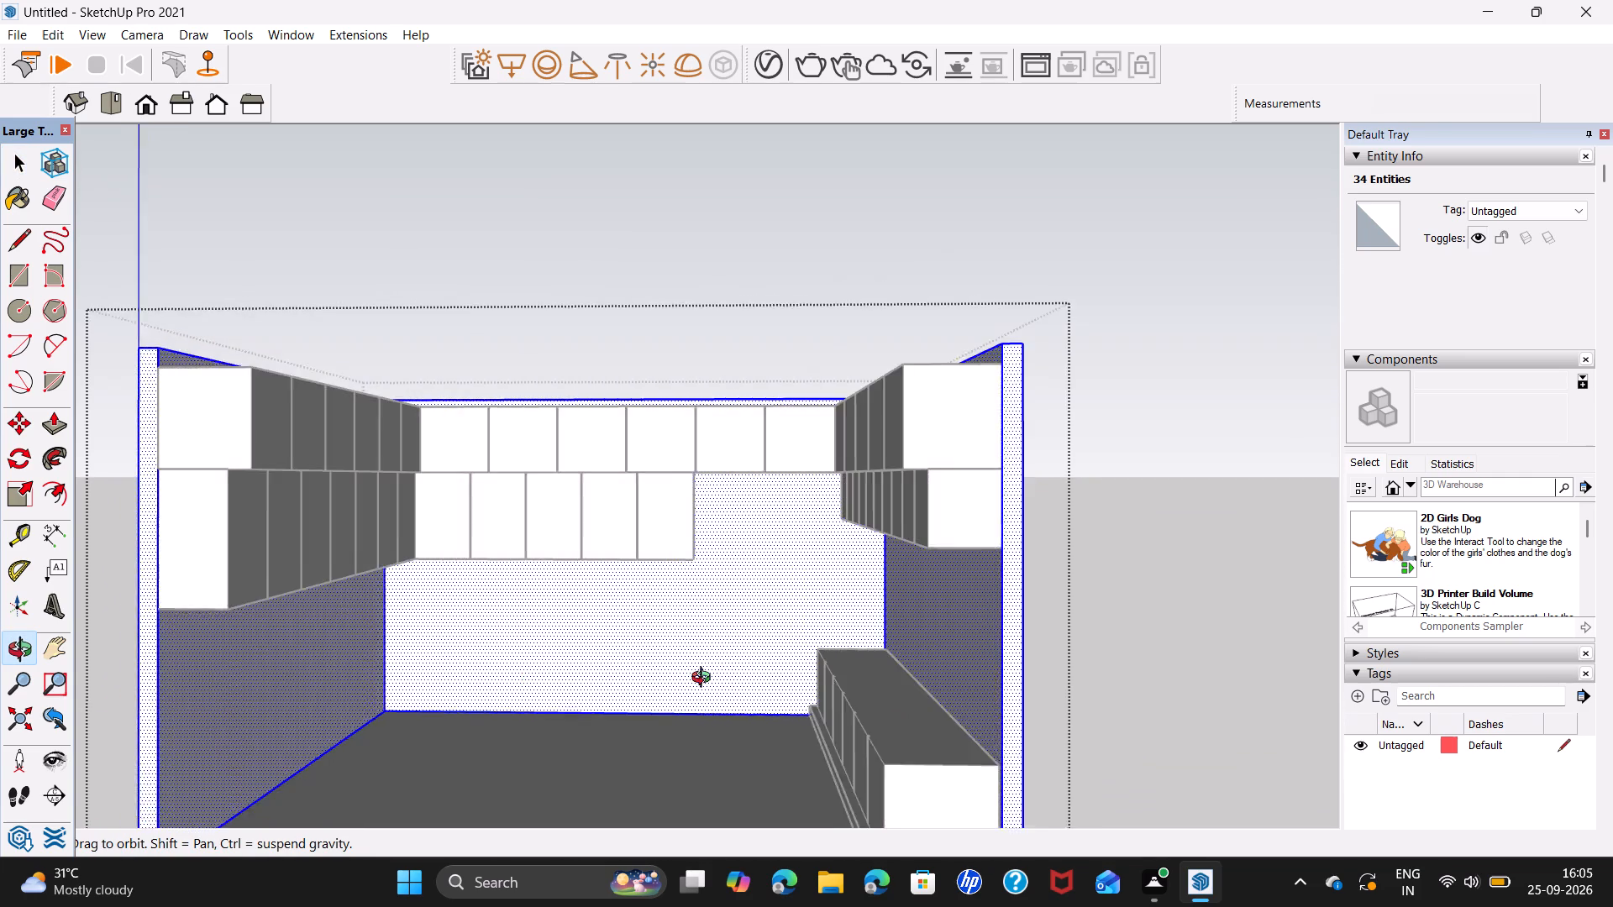
pyautogui.moveTo(705, 679); pyautogui.dragTo(713, 641, button='middle')
pyautogui.moveTo(709, 638); pyautogui.dragTo(701, 637, button='middle')
pyautogui.press('space')
pyautogui.scroll(1, 762, 673)
pyautogui.moveTo(763, 673); pyautogui.dragTo(788, 661, button='middle')
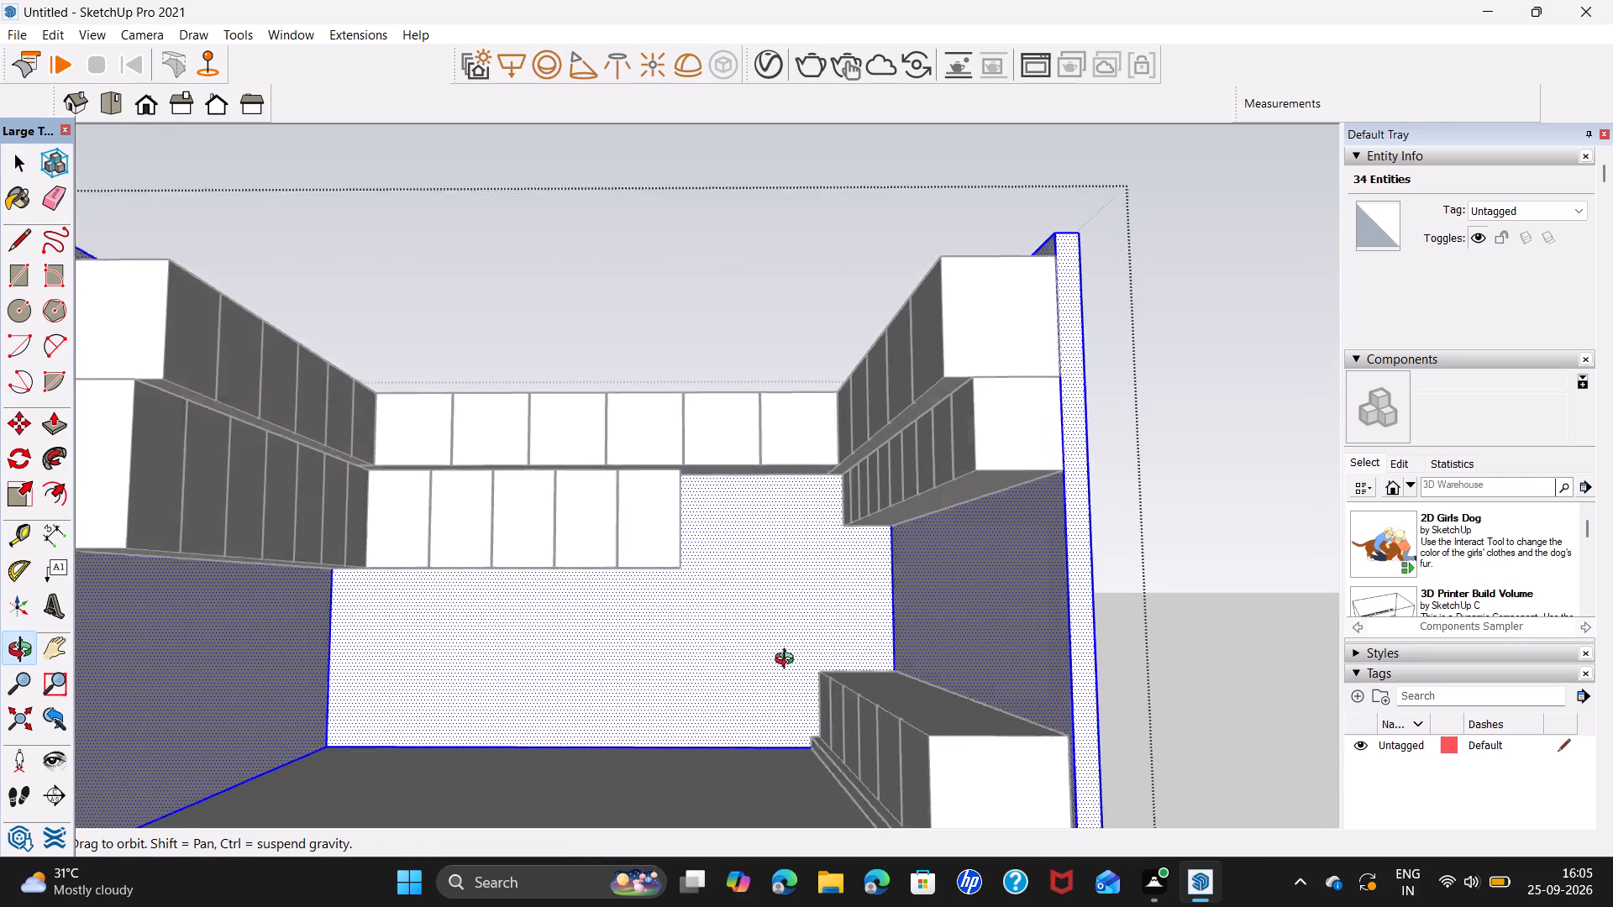
pyautogui.moveTo(788, 661); pyautogui.dragTo(800, 656, button='middle')
pyautogui.scroll(1, 795, 649)
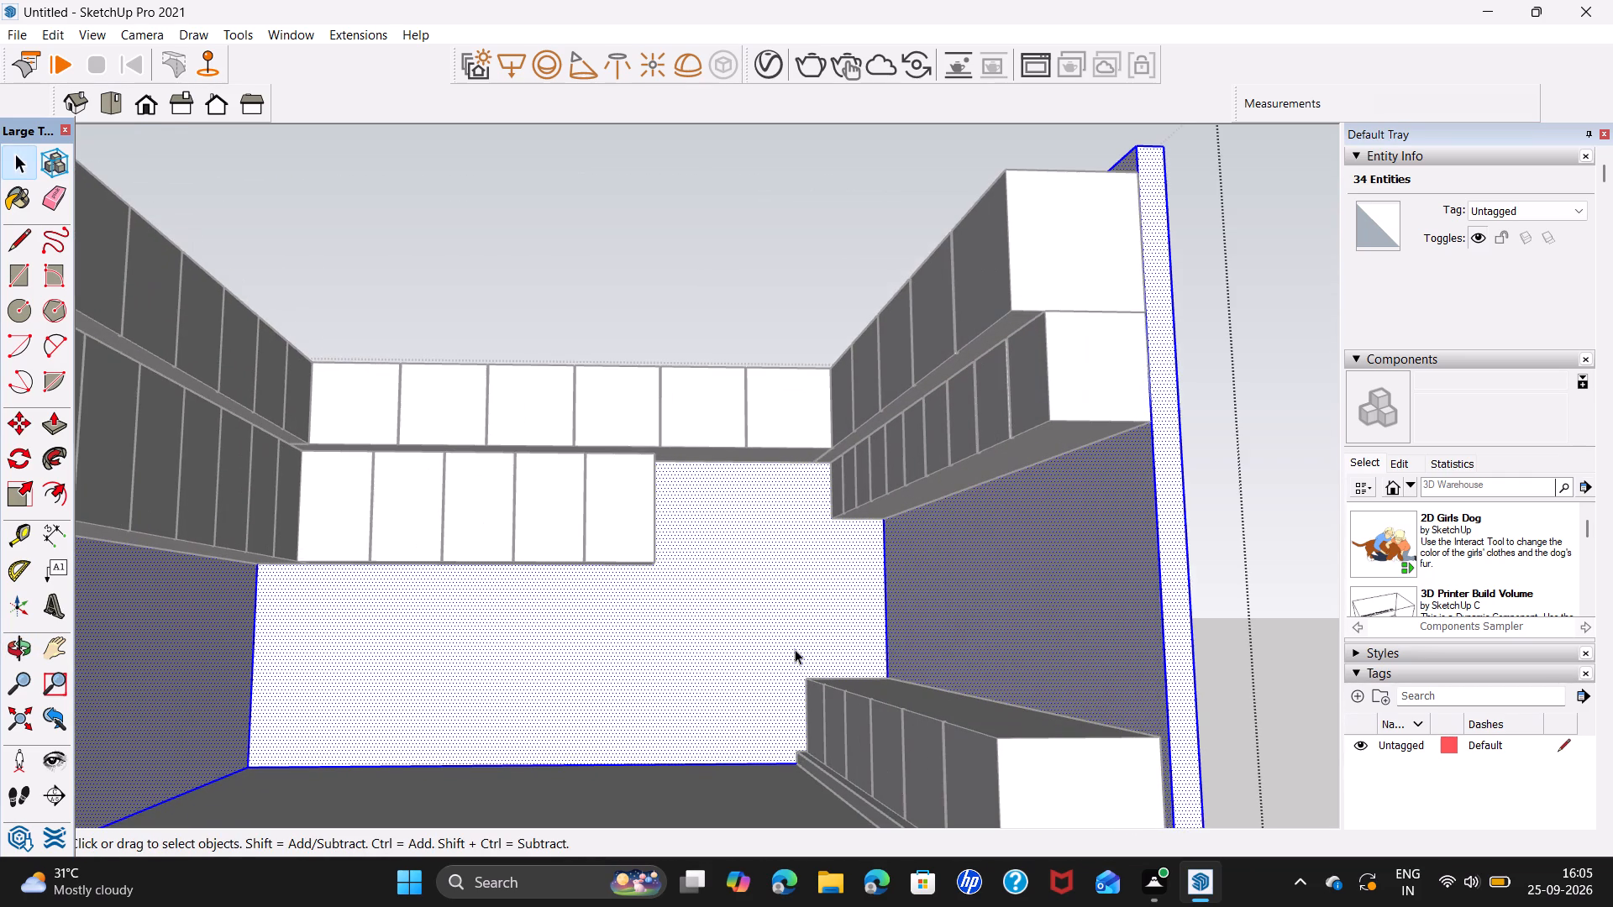
pyautogui.moveTo(773, 693); pyautogui.dragTo(793, 704, button='middle')
pyautogui.click(732, 678)
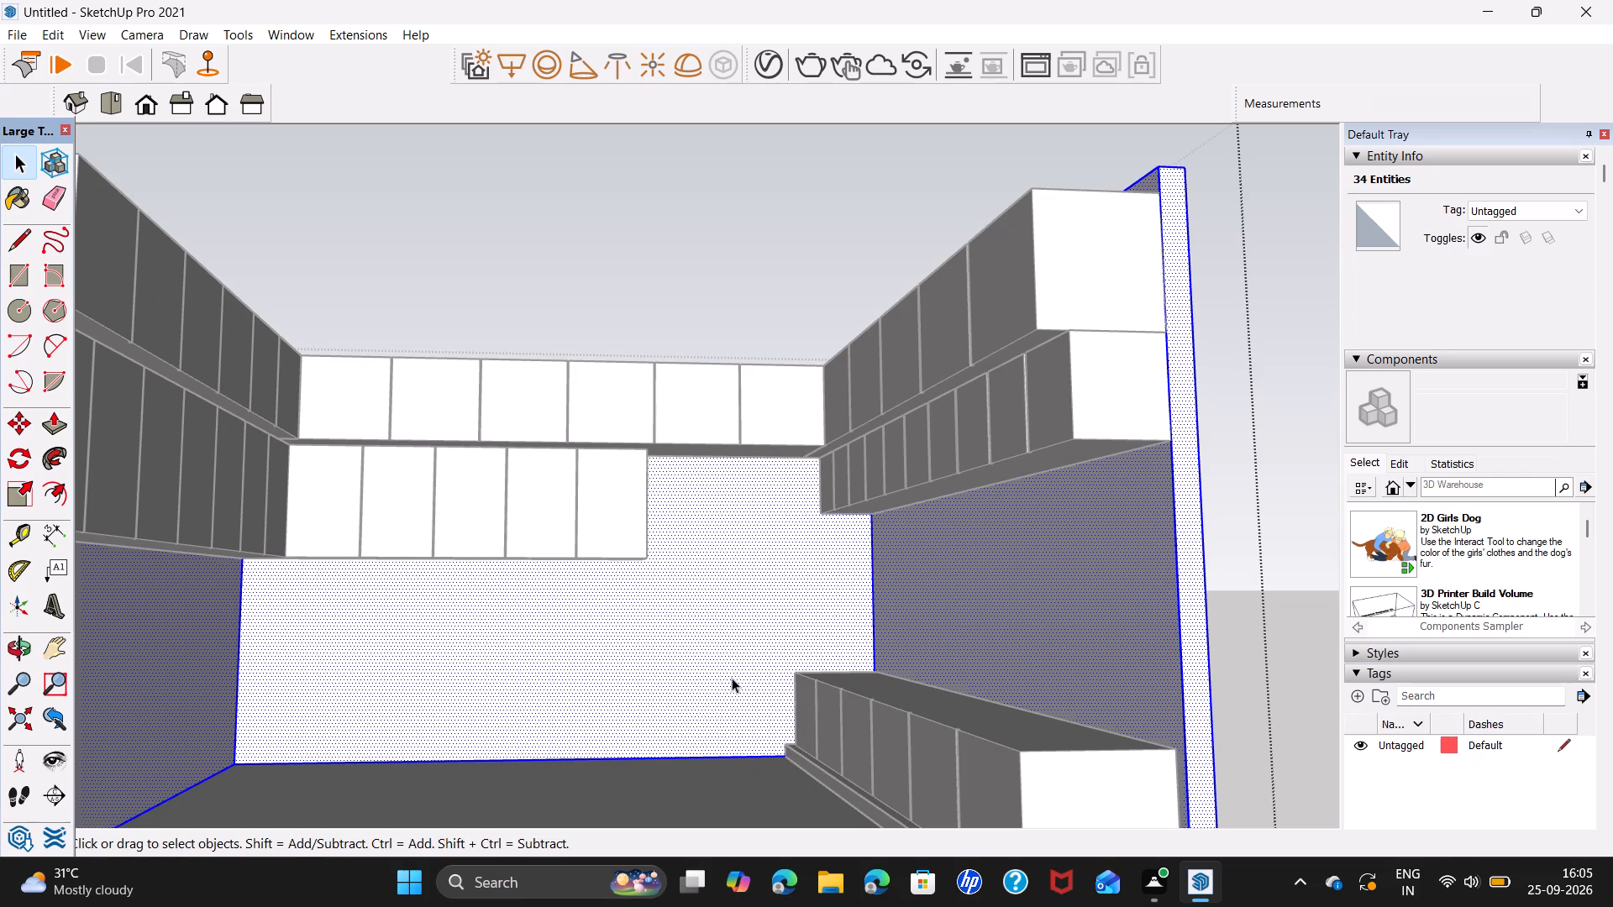
pyautogui.press('r')
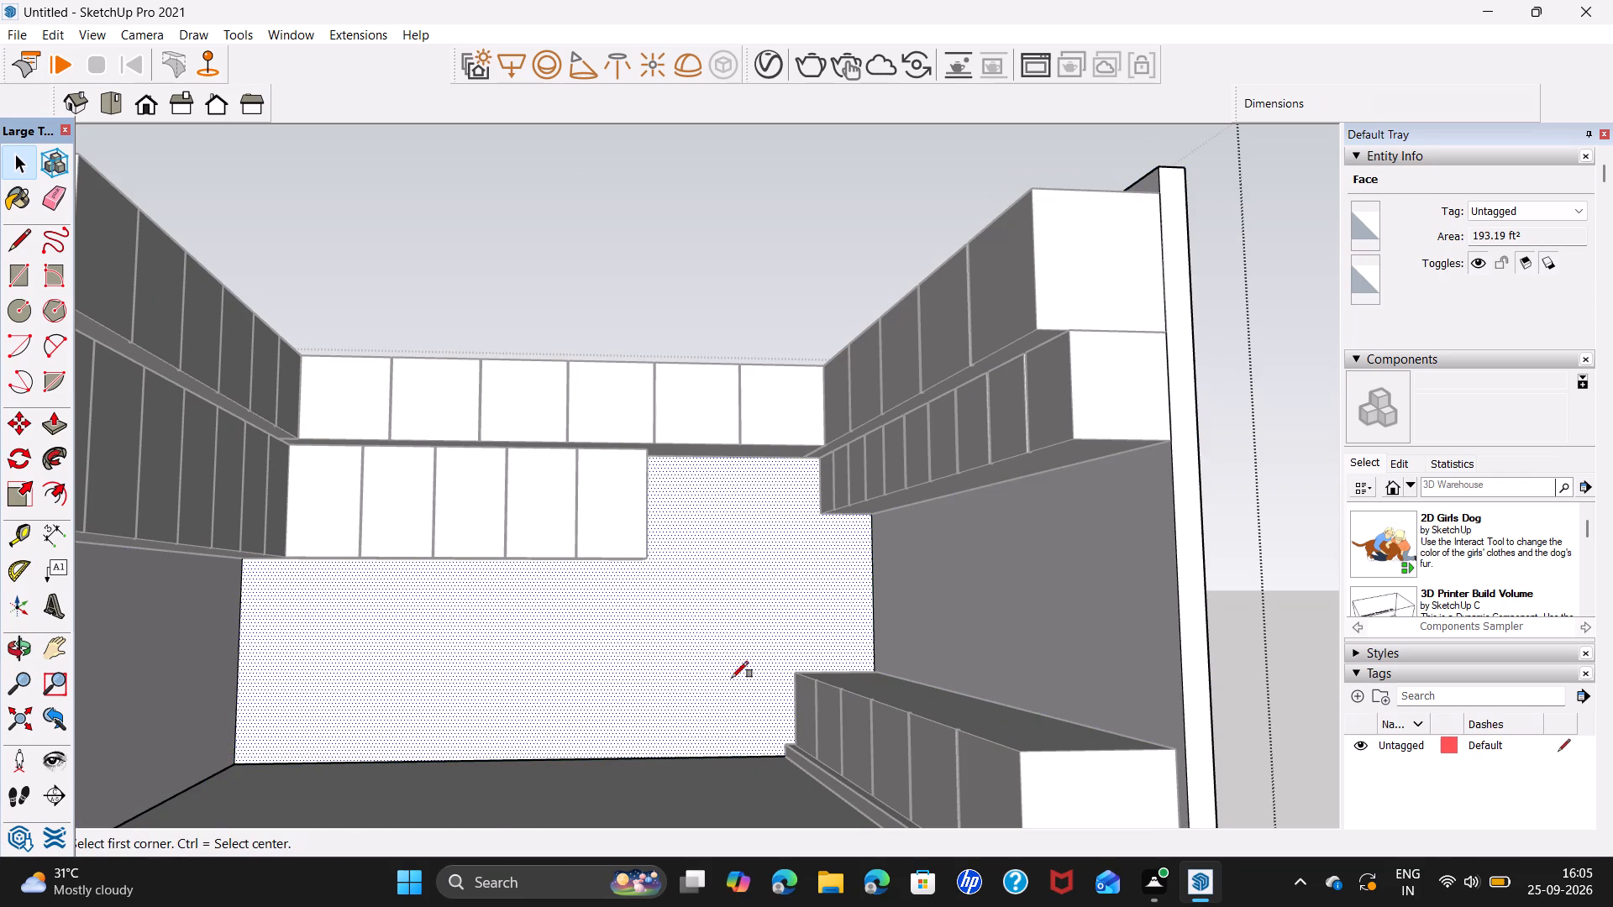
pyautogui.click(655, 489)
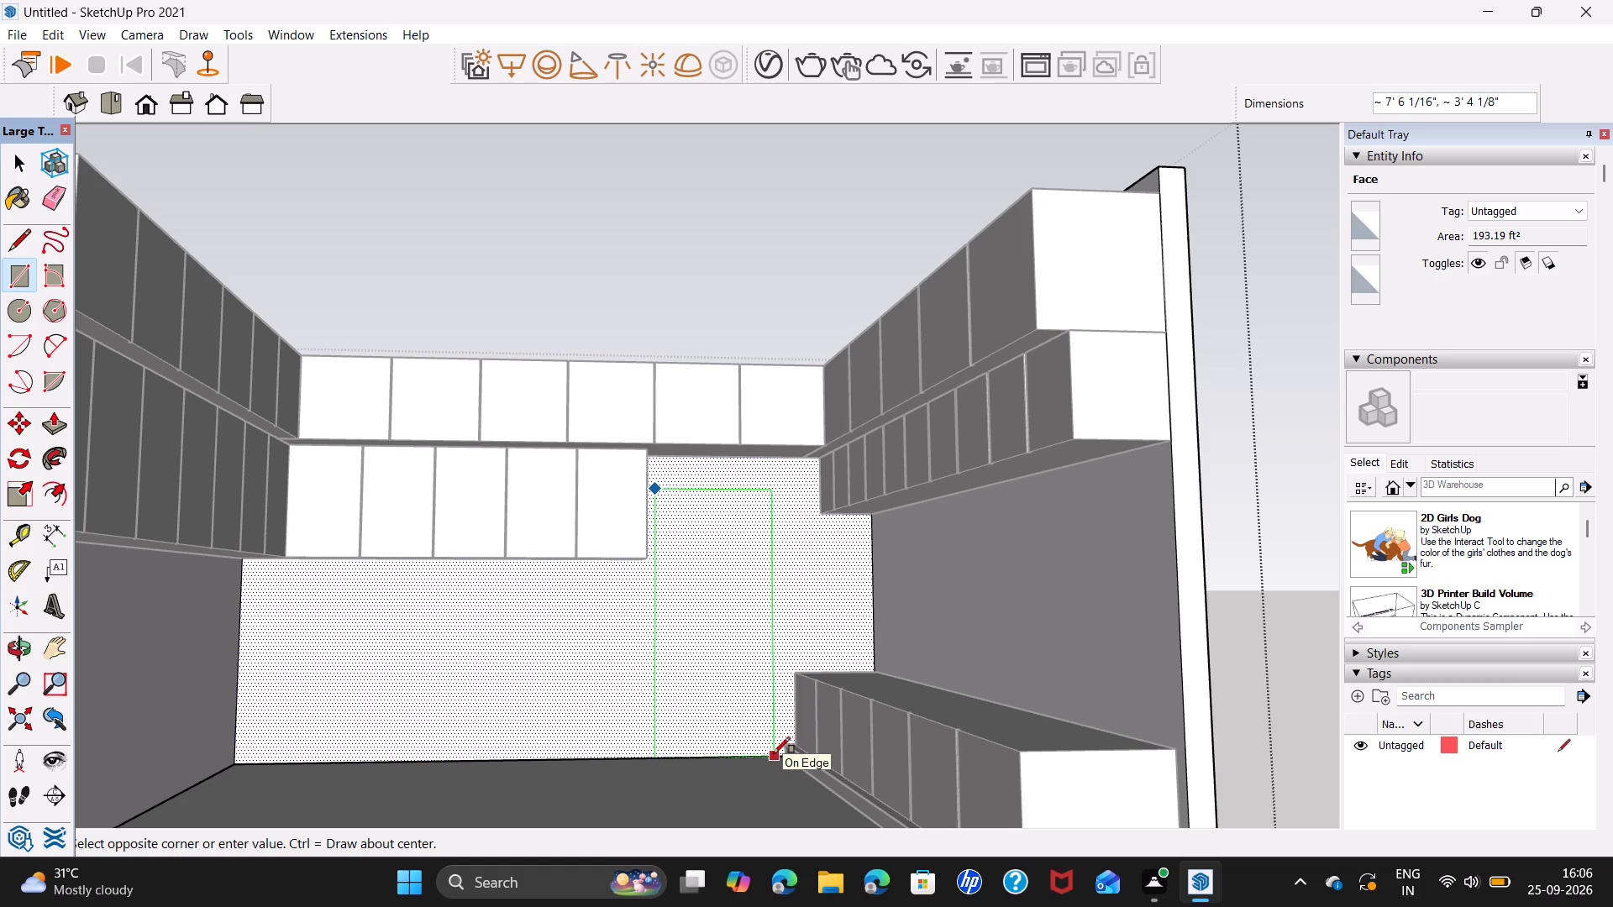
pyautogui.click(774, 753)
pyautogui.press('space')
# Push the doorway rectangle 5" through the back wall to cut the opening, and exit the walls group.
pyautogui.press('p')
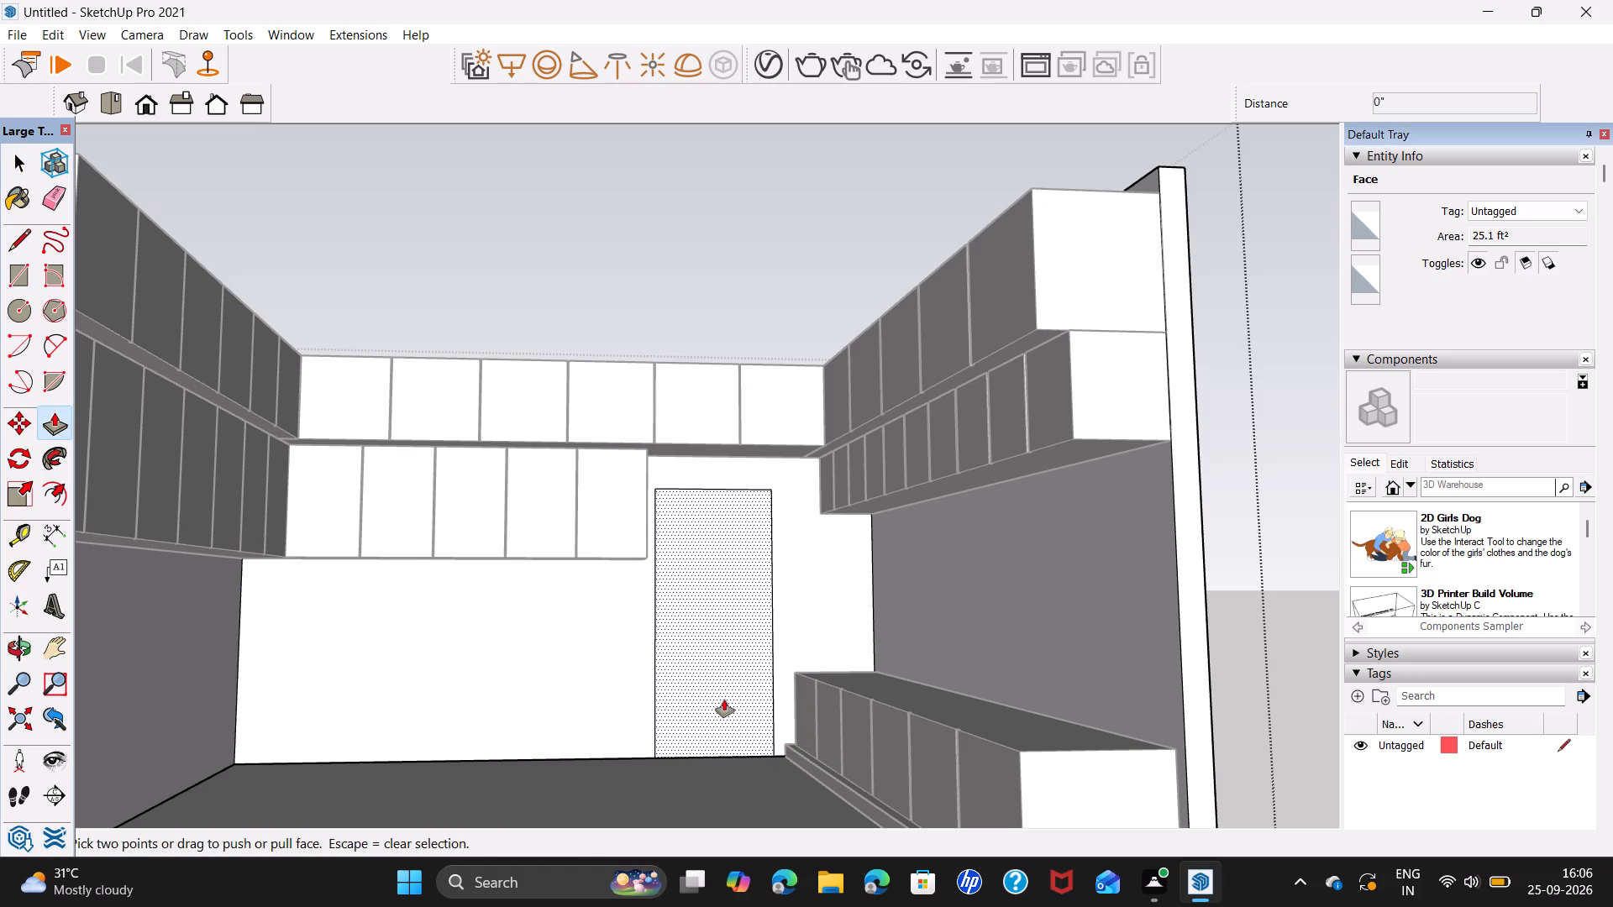
pyautogui.click(724, 700)
pyautogui.click(722, 651)
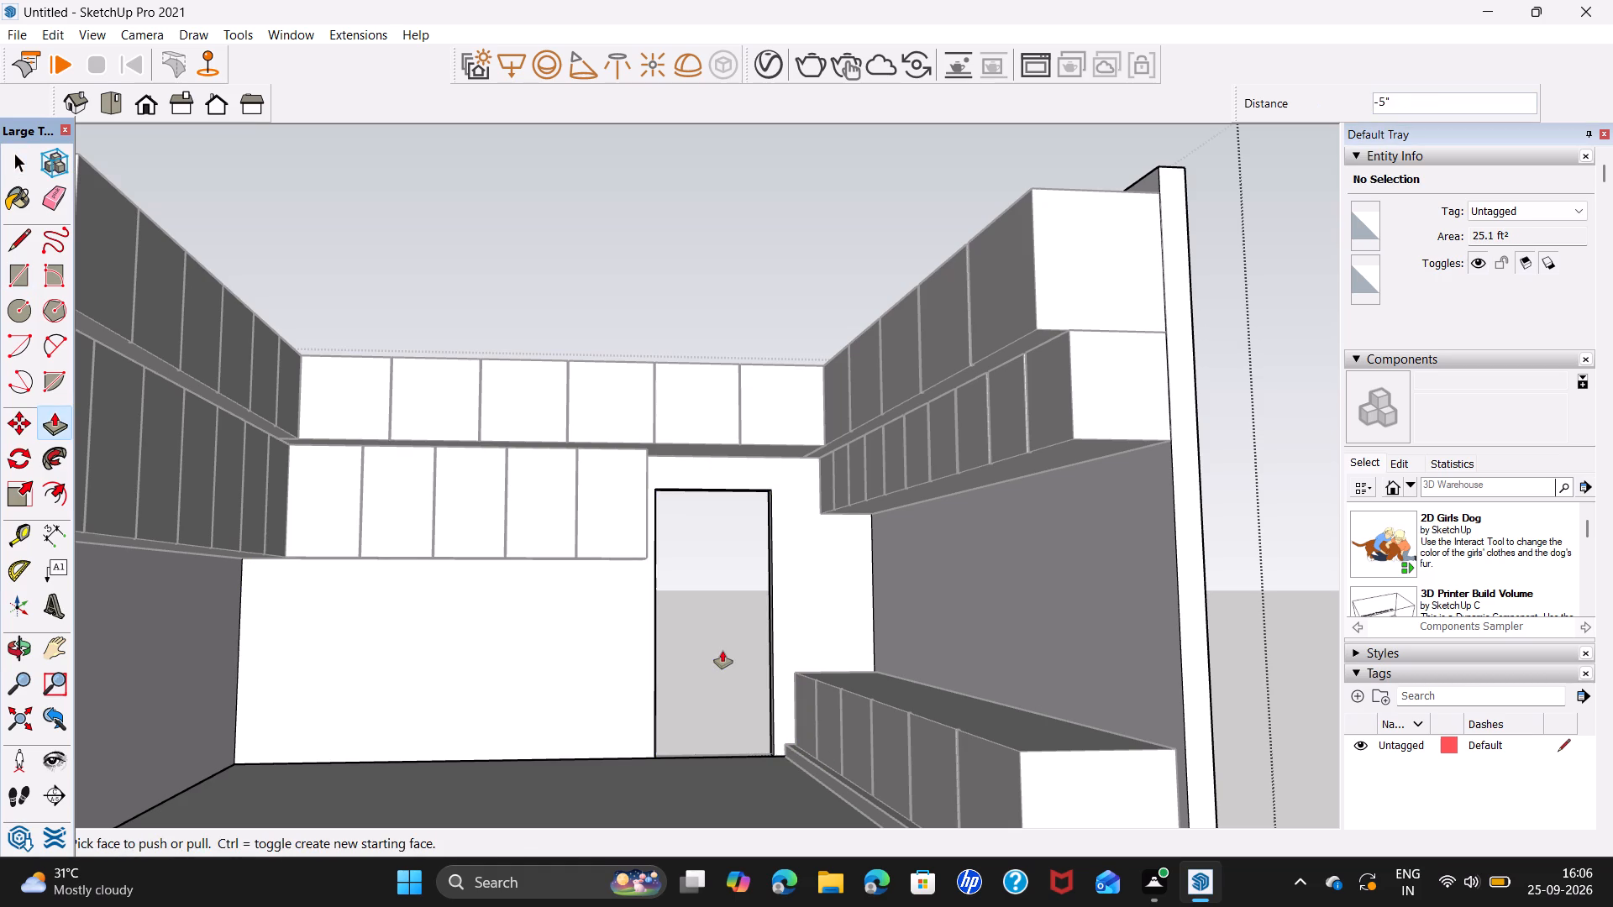
pyautogui.press('space')
pyautogui.scroll(-3, 757, 636)
pyautogui.moveTo(764, 627); pyautogui.dragTo(521, 660, button='middle')
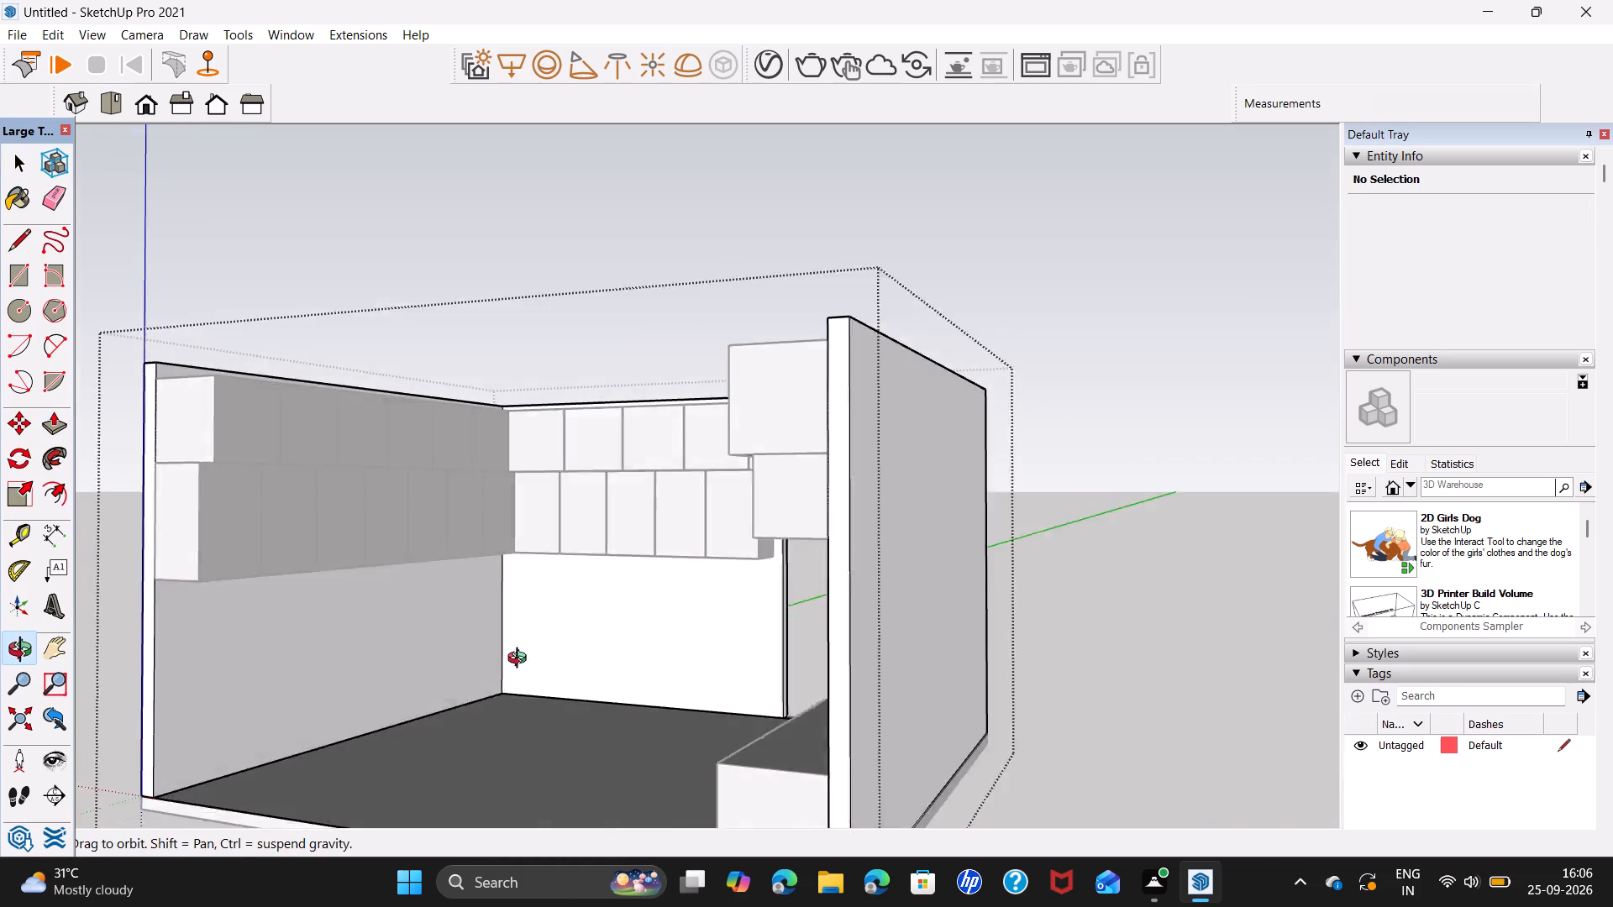
pyautogui.moveTo(521, 660); pyautogui.dragTo(463, 602, button='middle')
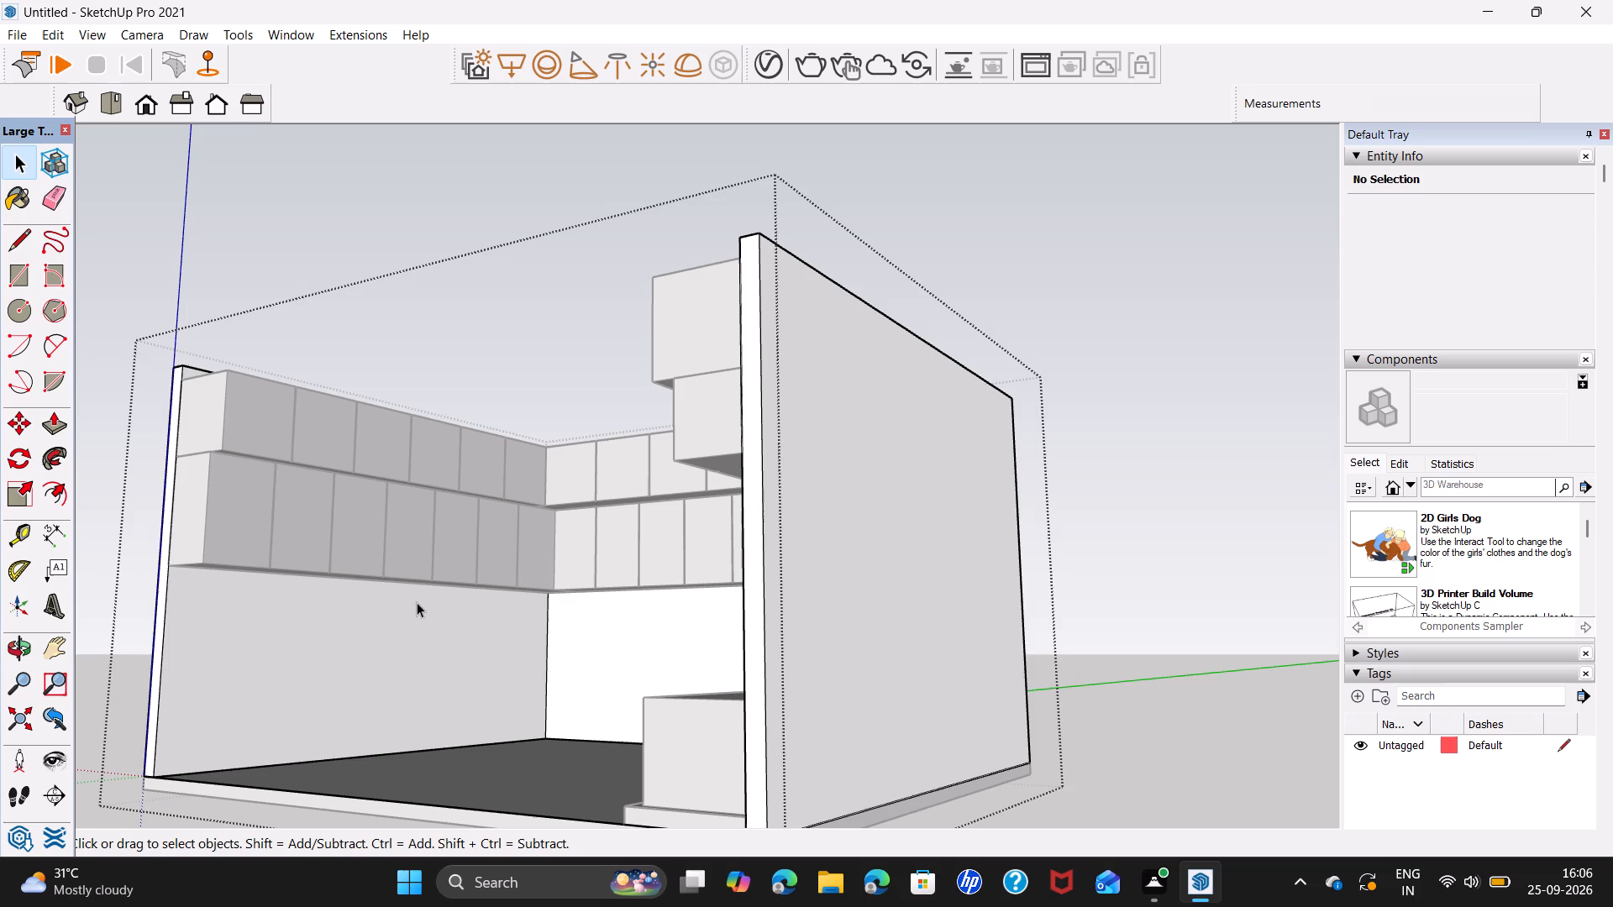
pyautogui.click(1137, 716)
# Draw a floor rectangle about 15' 11 3/4" by 2' 10 7/8" along the side wall opposite the existing base cabinet.
pyautogui.moveTo(470, 737); pyautogui.dragTo(652, 749, button='middle')
pyautogui.keyDown('shift'); pyautogui.moveTo(587, 731); pyautogui.dragTo(638, 584, button='middle'); pyautogui.keyUp('shift')
pyautogui.moveTo(555, 604); pyautogui.dragTo(535, 753, button='middle')
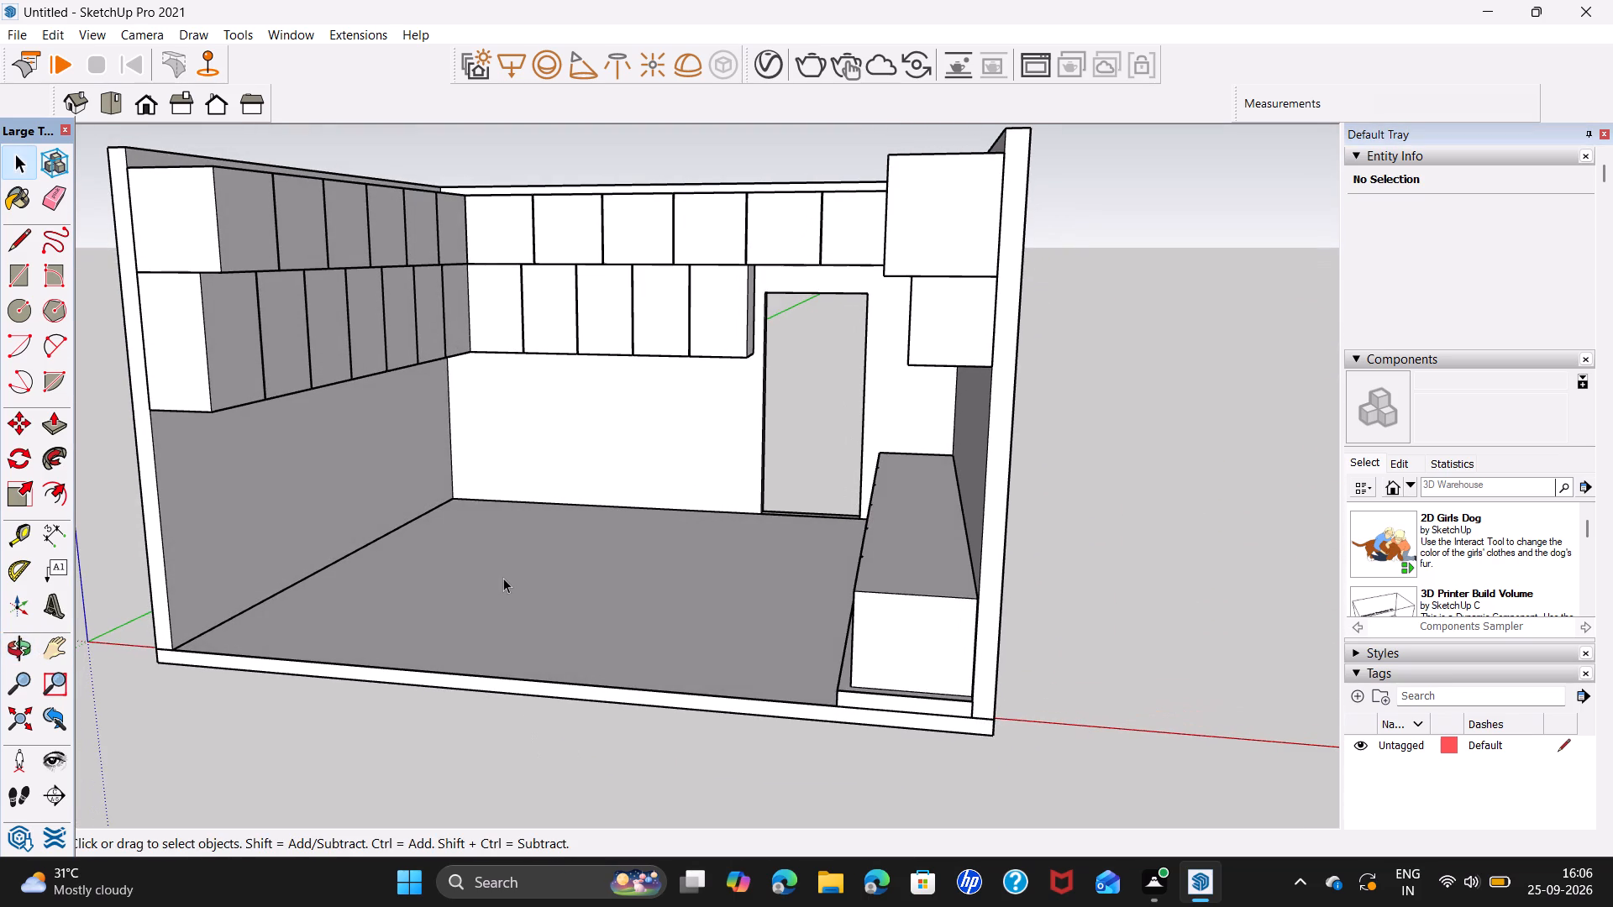
pyautogui.press('r')
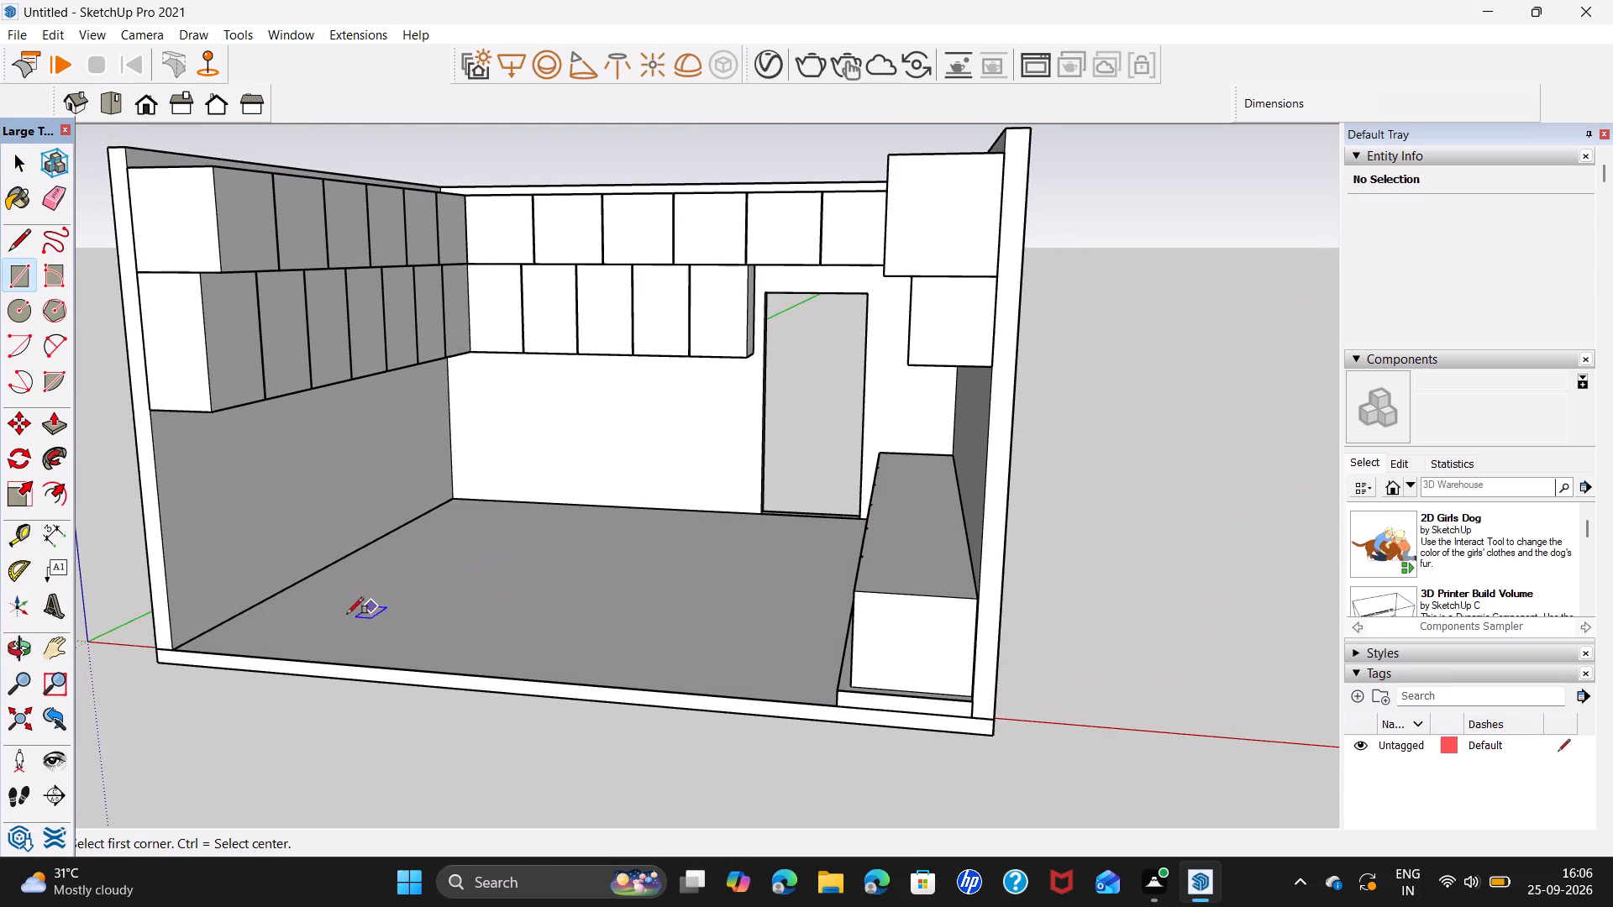
pyautogui.click(455, 490)
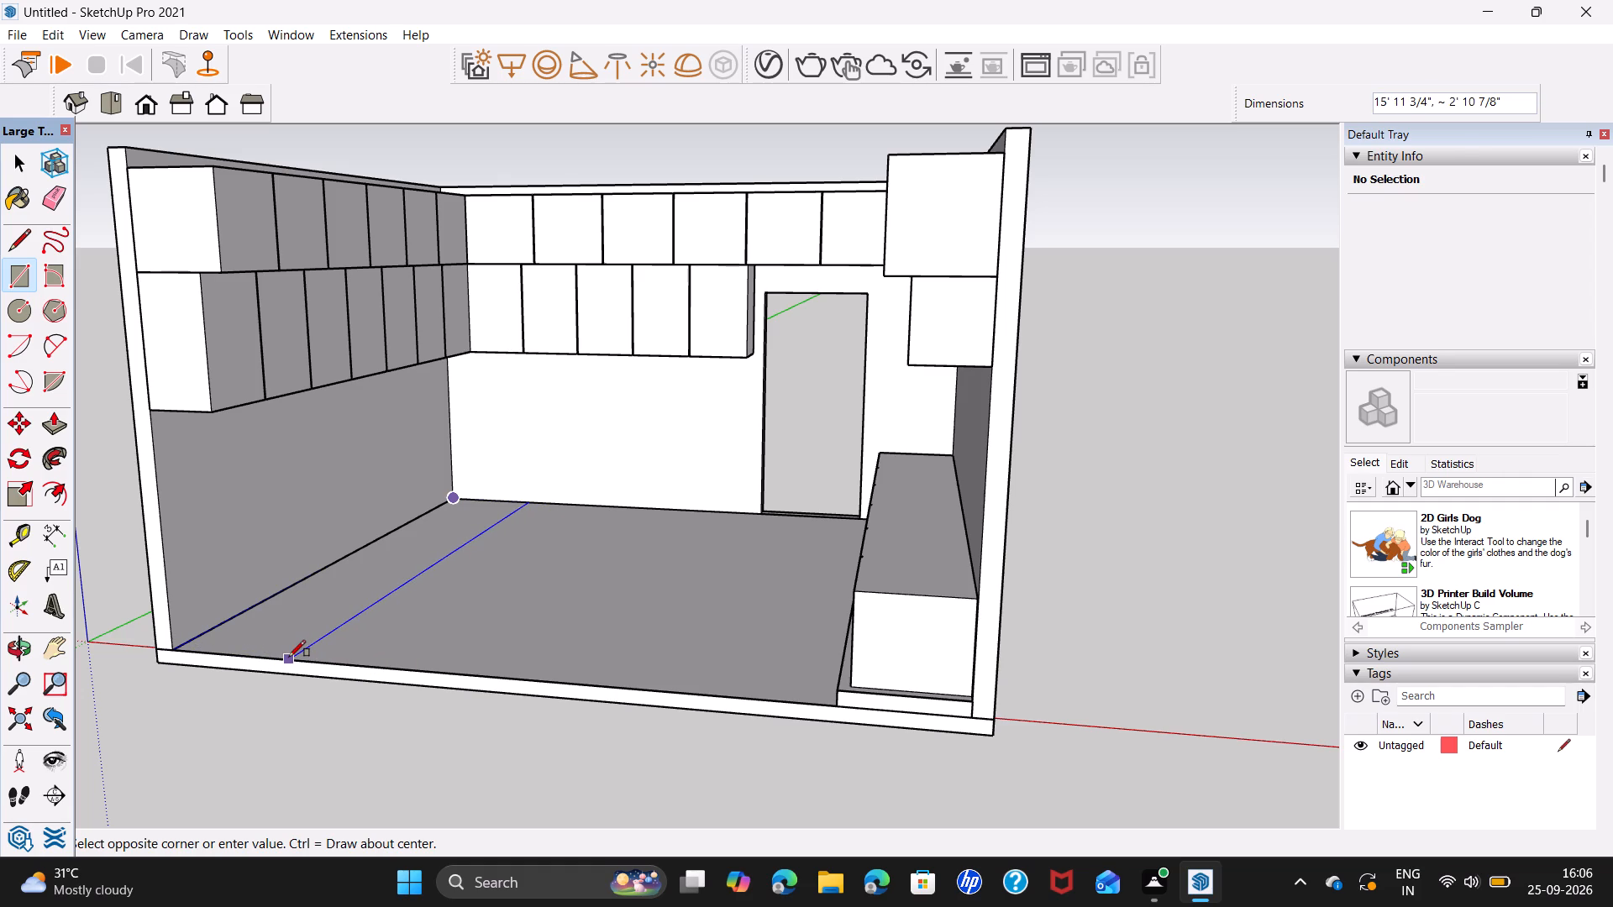
pyautogui.click(289, 657)
pyautogui.press('space')
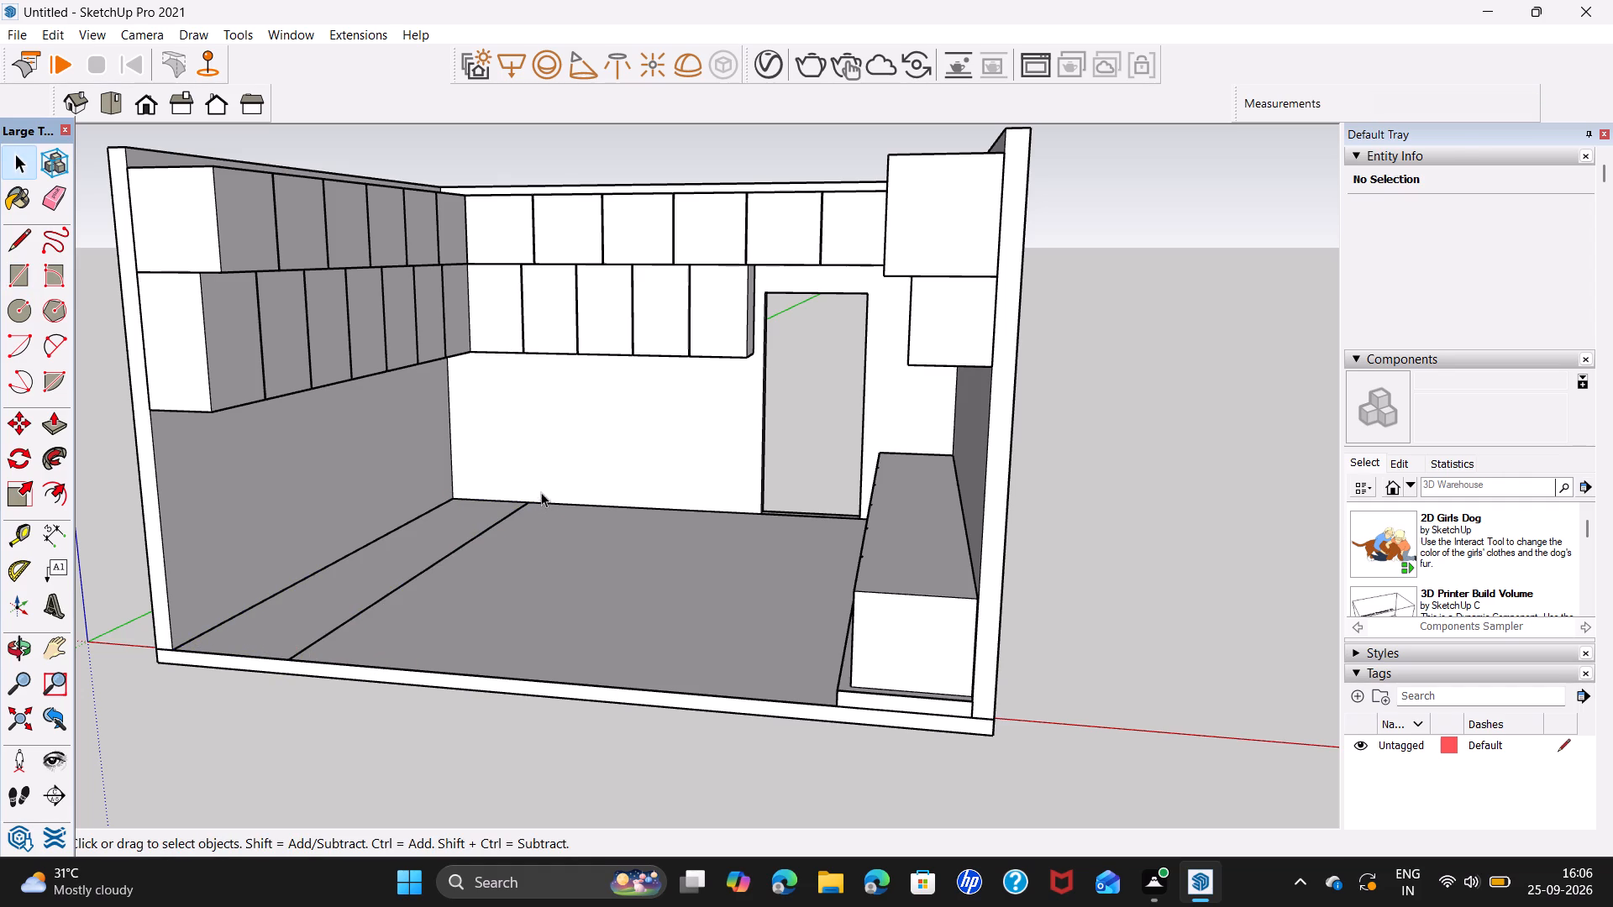
# Draw a floor rectangle about 10' 11 3/16" by 2' 11" along the back wall, from the room corner toward the doorway.
pyautogui.moveTo(481, 548); pyautogui.dragTo(470, 725, button='middle')
pyautogui.keyDown('shift'); pyautogui.scroll(1, 470, 725); pyautogui.keyUp('shift')
pyautogui.scroll(4, 492, 679)
pyautogui.press('r')
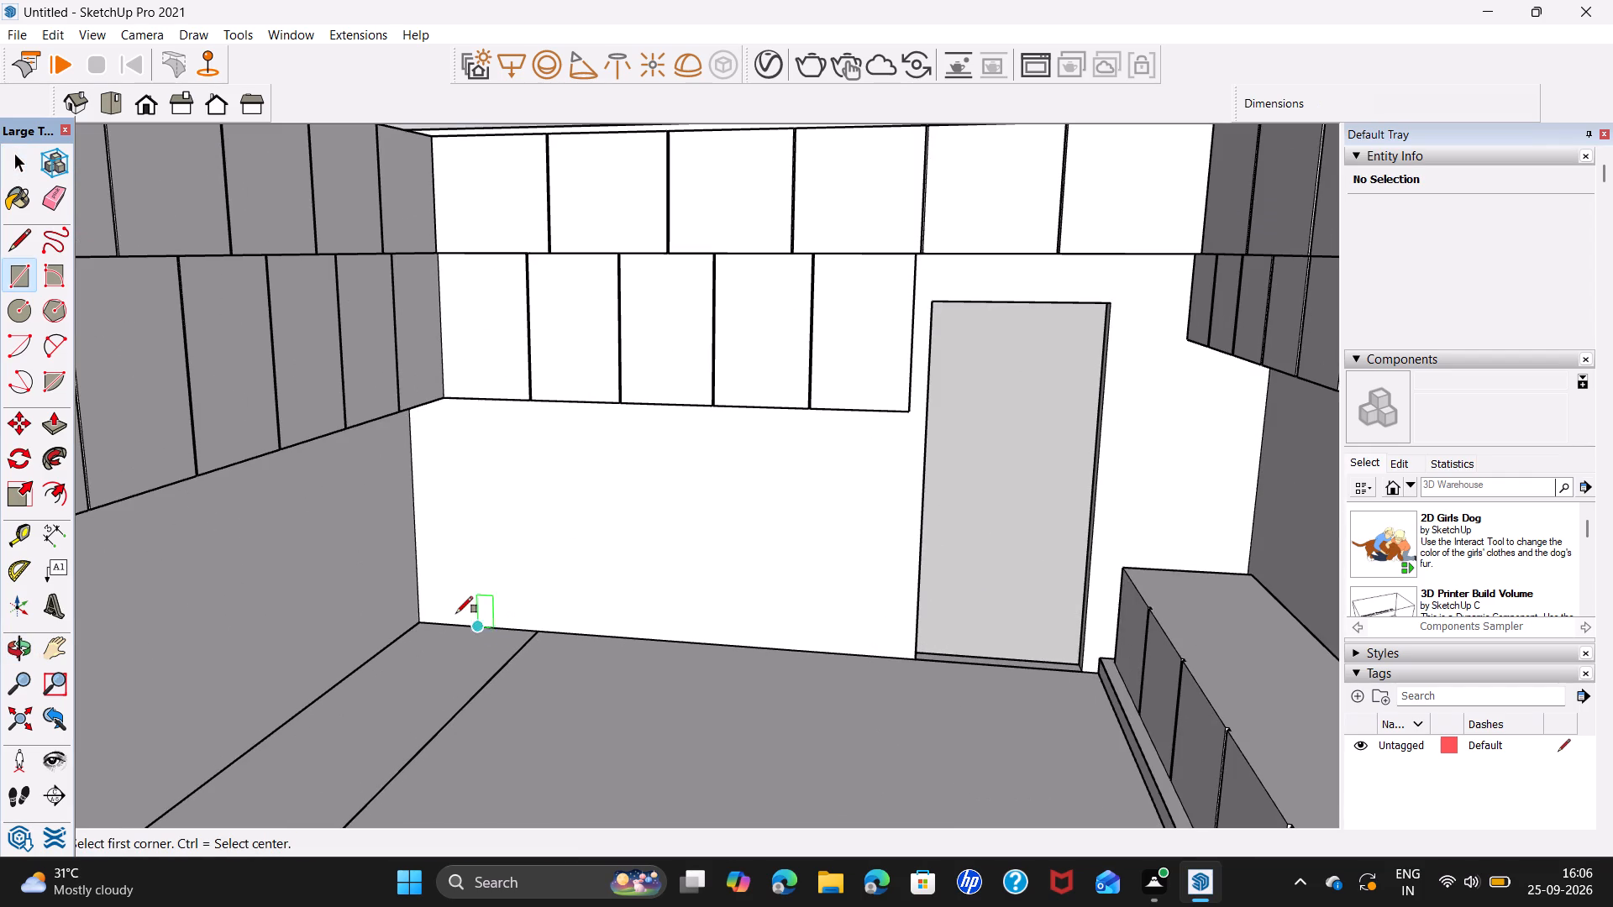
pyautogui.click(422, 621)
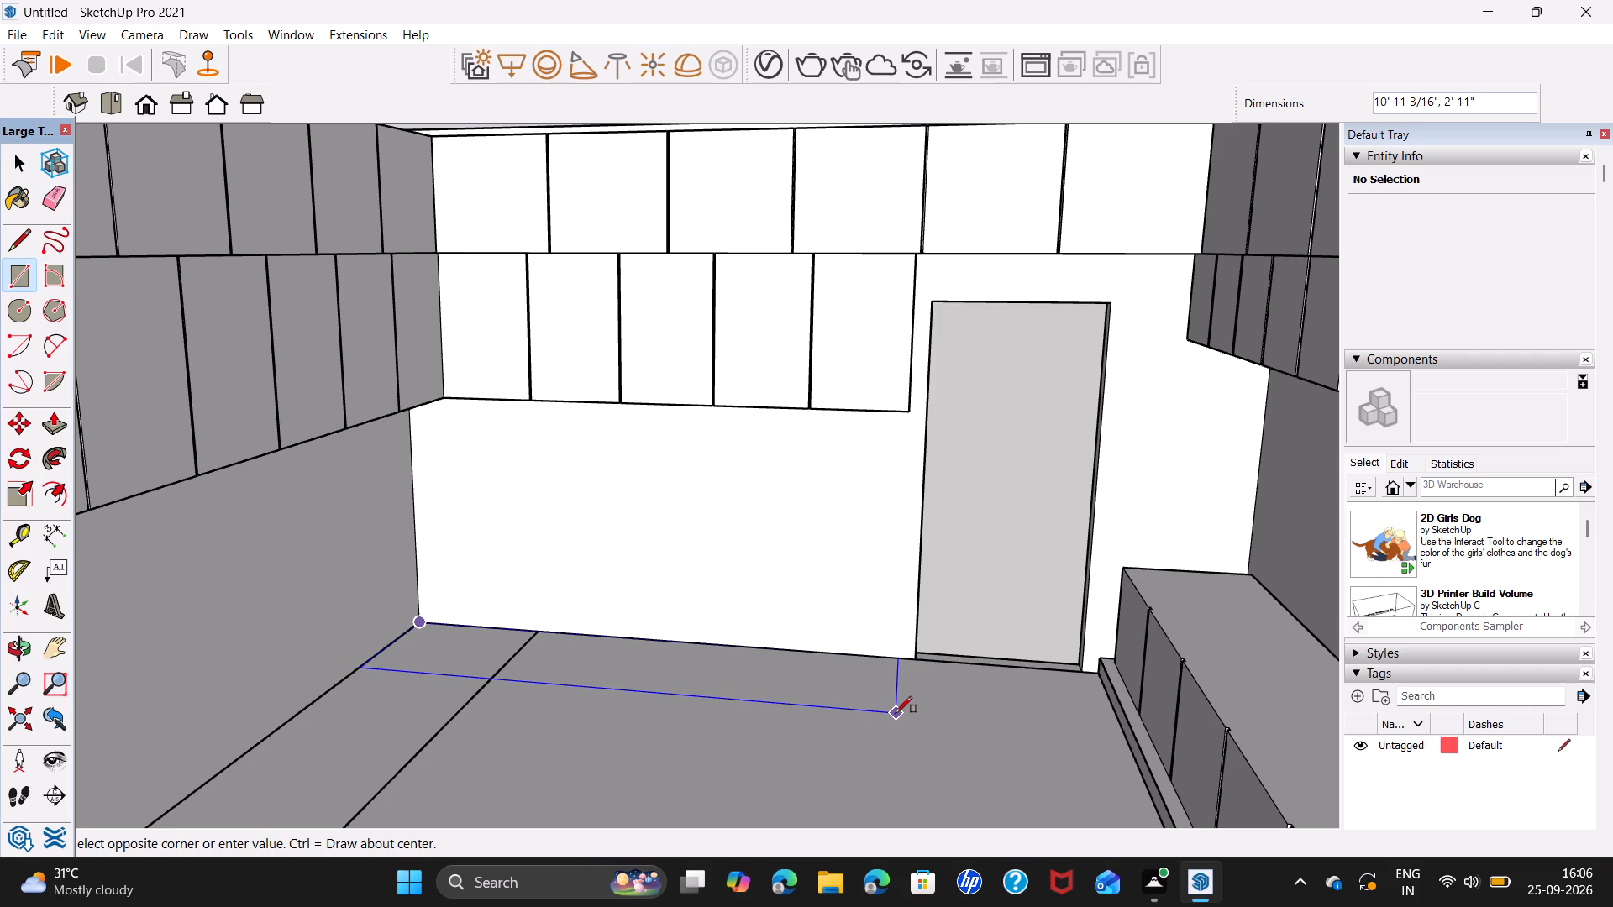
pyautogui.click(896, 713)
pyautogui.press('space')
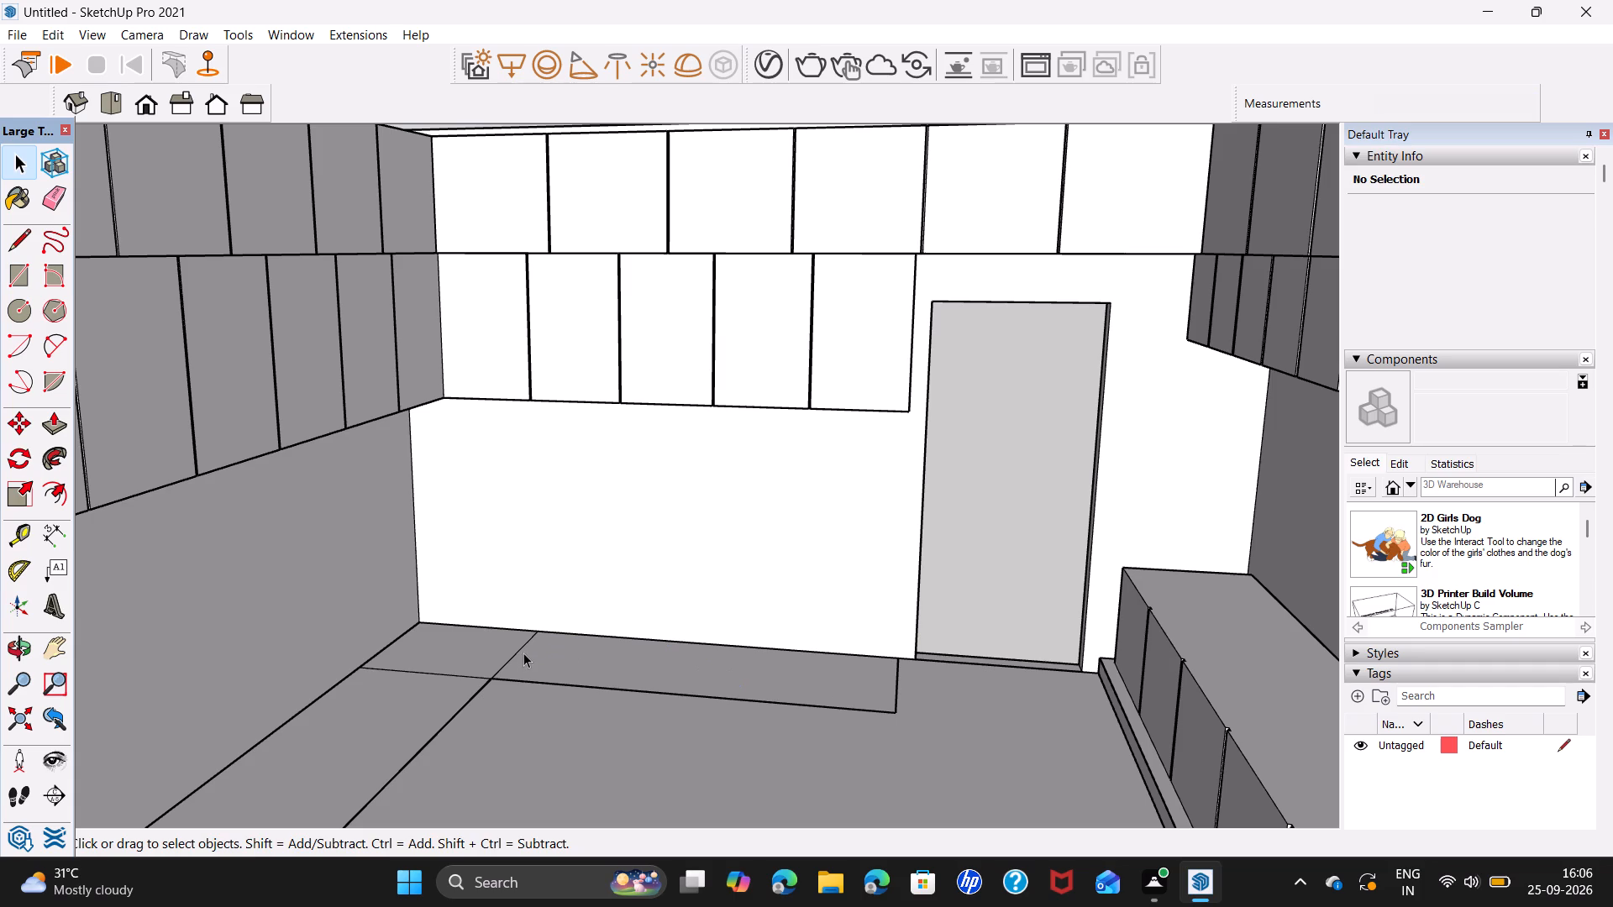
# Delete the two overlapping edges at the room corner to merge the floor rectangles into one L-shaped face.
pyautogui.click(519, 653)
pyautogui.press('Delete')
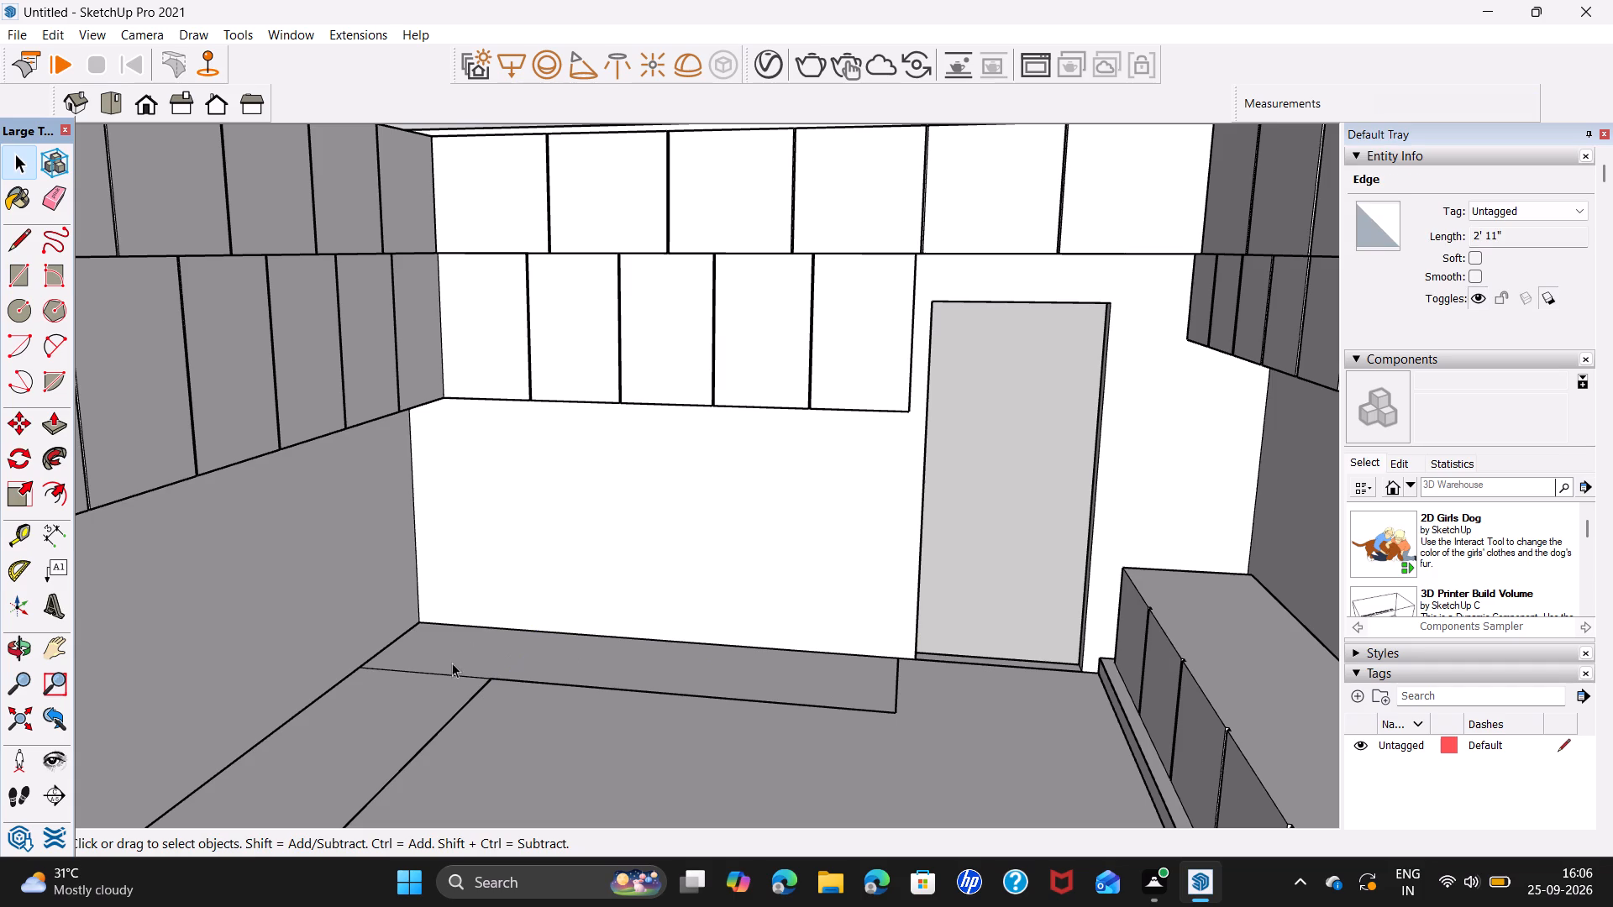
pyautogui.click(452, 676)
pyautogui.press('Delete')
# Extrude the L-shaped floor face upward 3" with Push/Pull to form the base plinth.
pyautogui.click(452, 676)
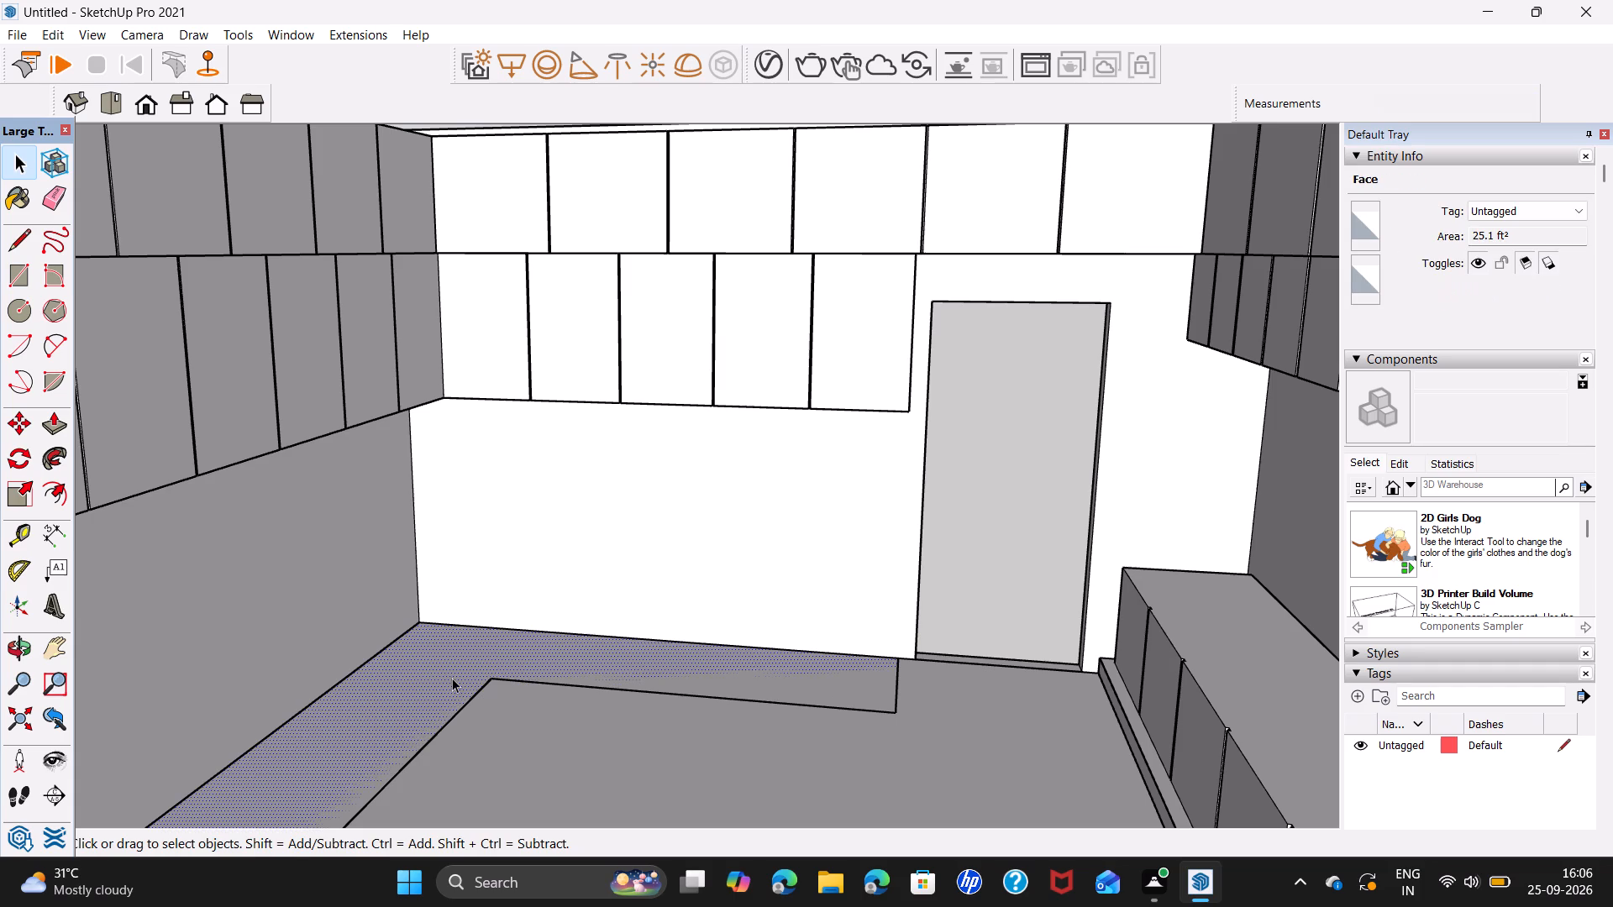
pyautogui.press('p')
pyautogui.click(452, 678)
pyautogui.scroll(-2, 497, 572)
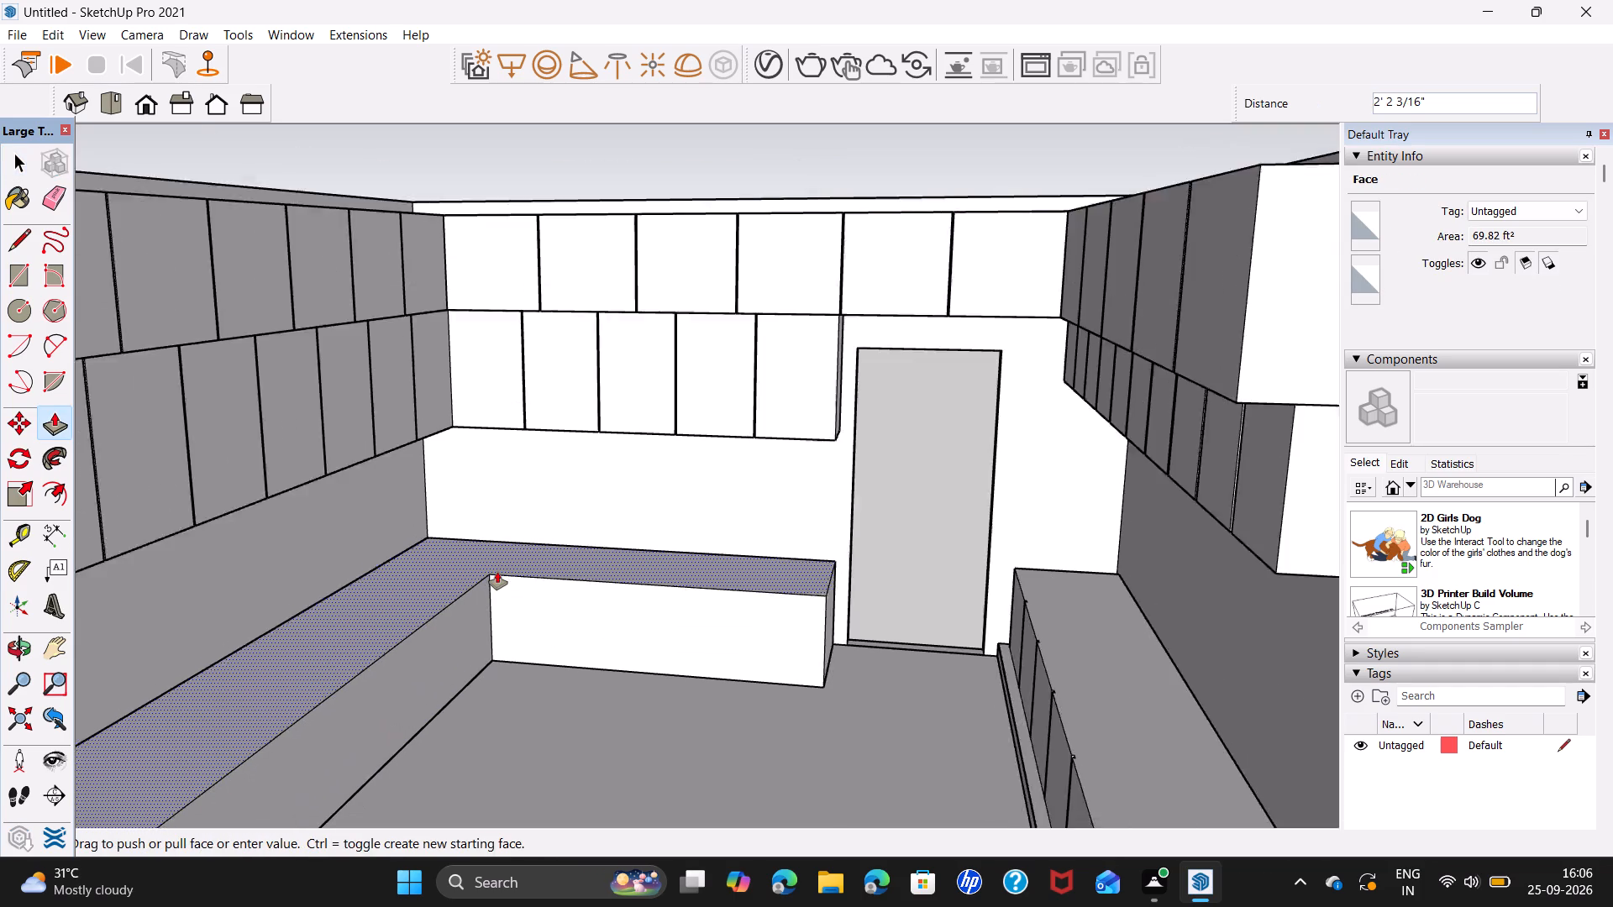
pyautogui.scroll(-1, 497, 572)
pyautogui.moveTo(497, 572); pyautogui.dragTo(359, 754, button='middle')
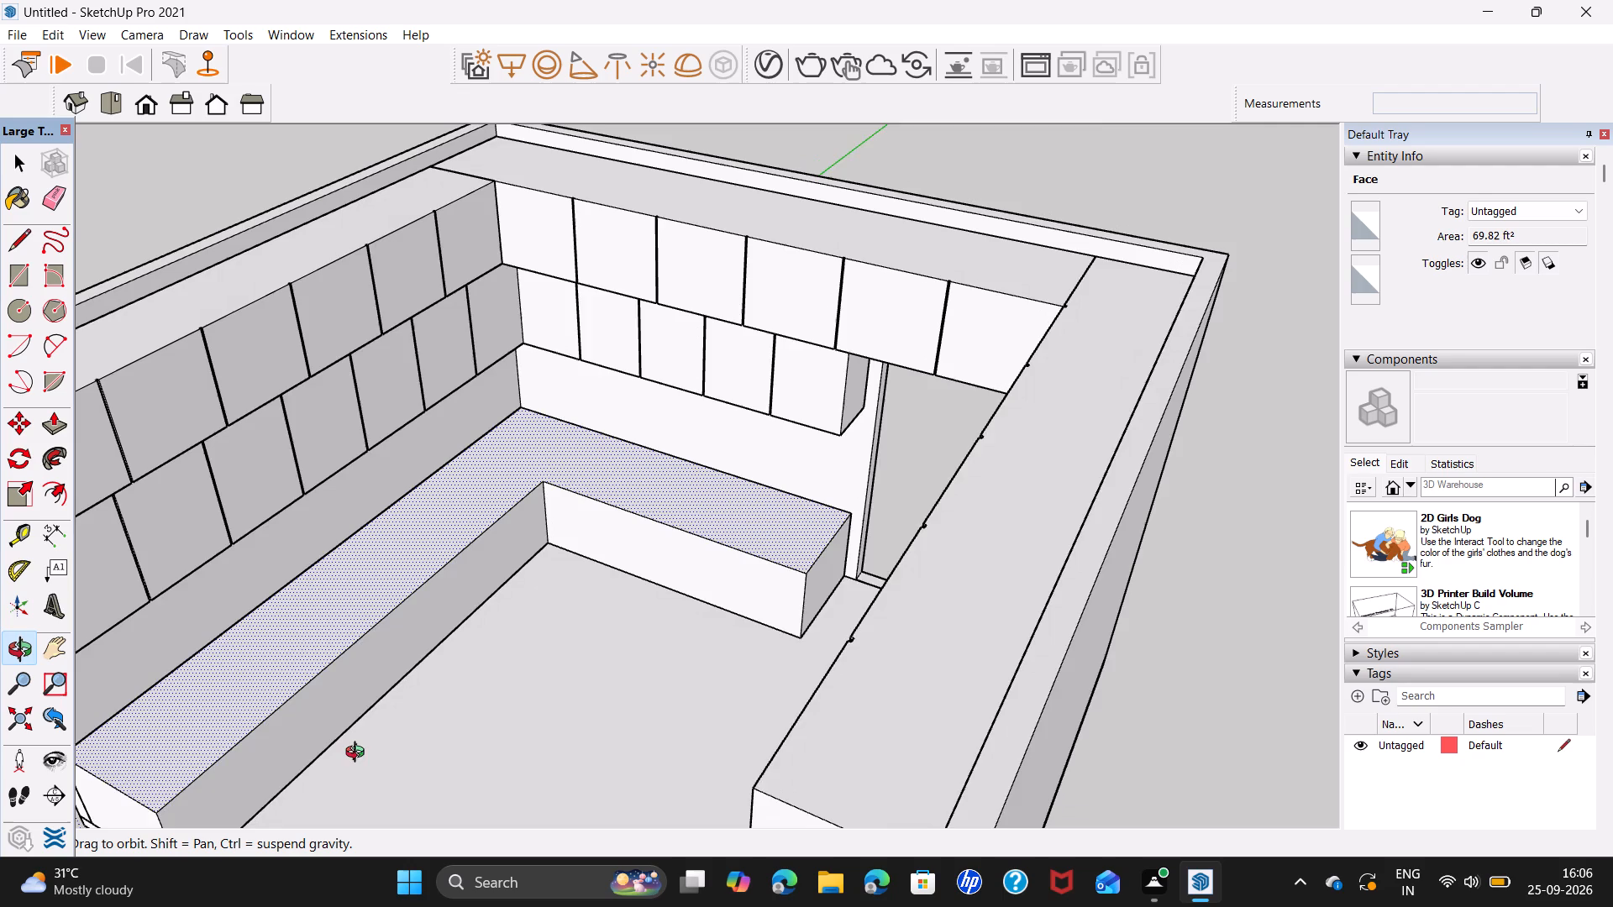
pyautogui.moveTo(359, 754); pyautogui.dragTo(293, 761, button='middle')
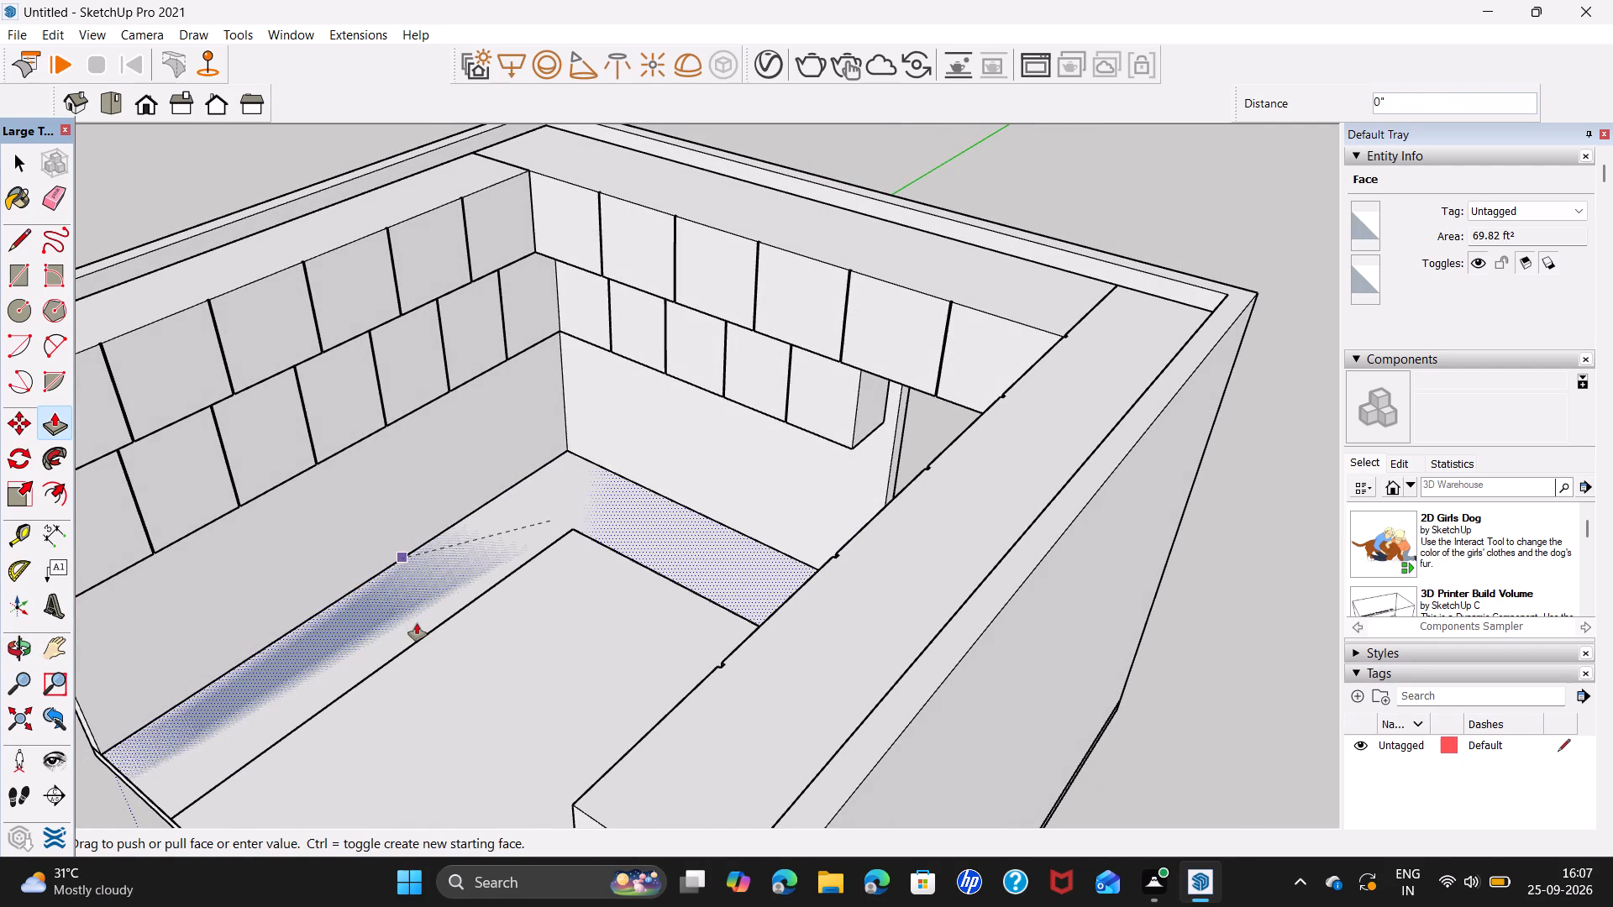
pyautogui.moveTo(417, 623); pyautogui.dragTo(637, 481, button='middle')
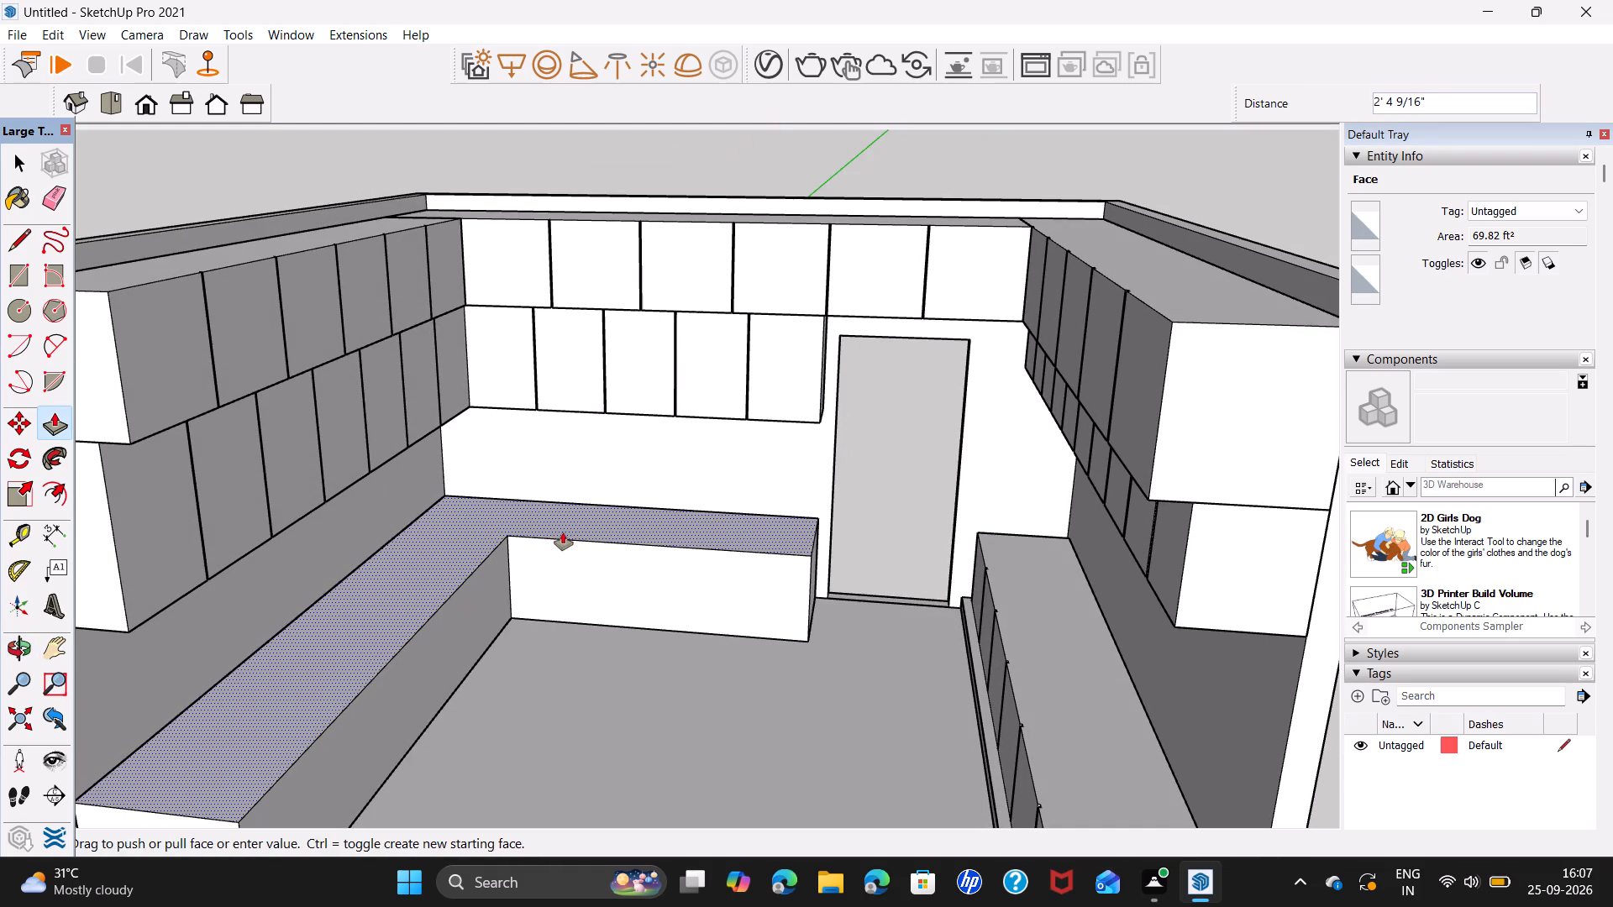
pyautogui.press('3')
pyautogui.press('Return')
pyautogui.press('space')
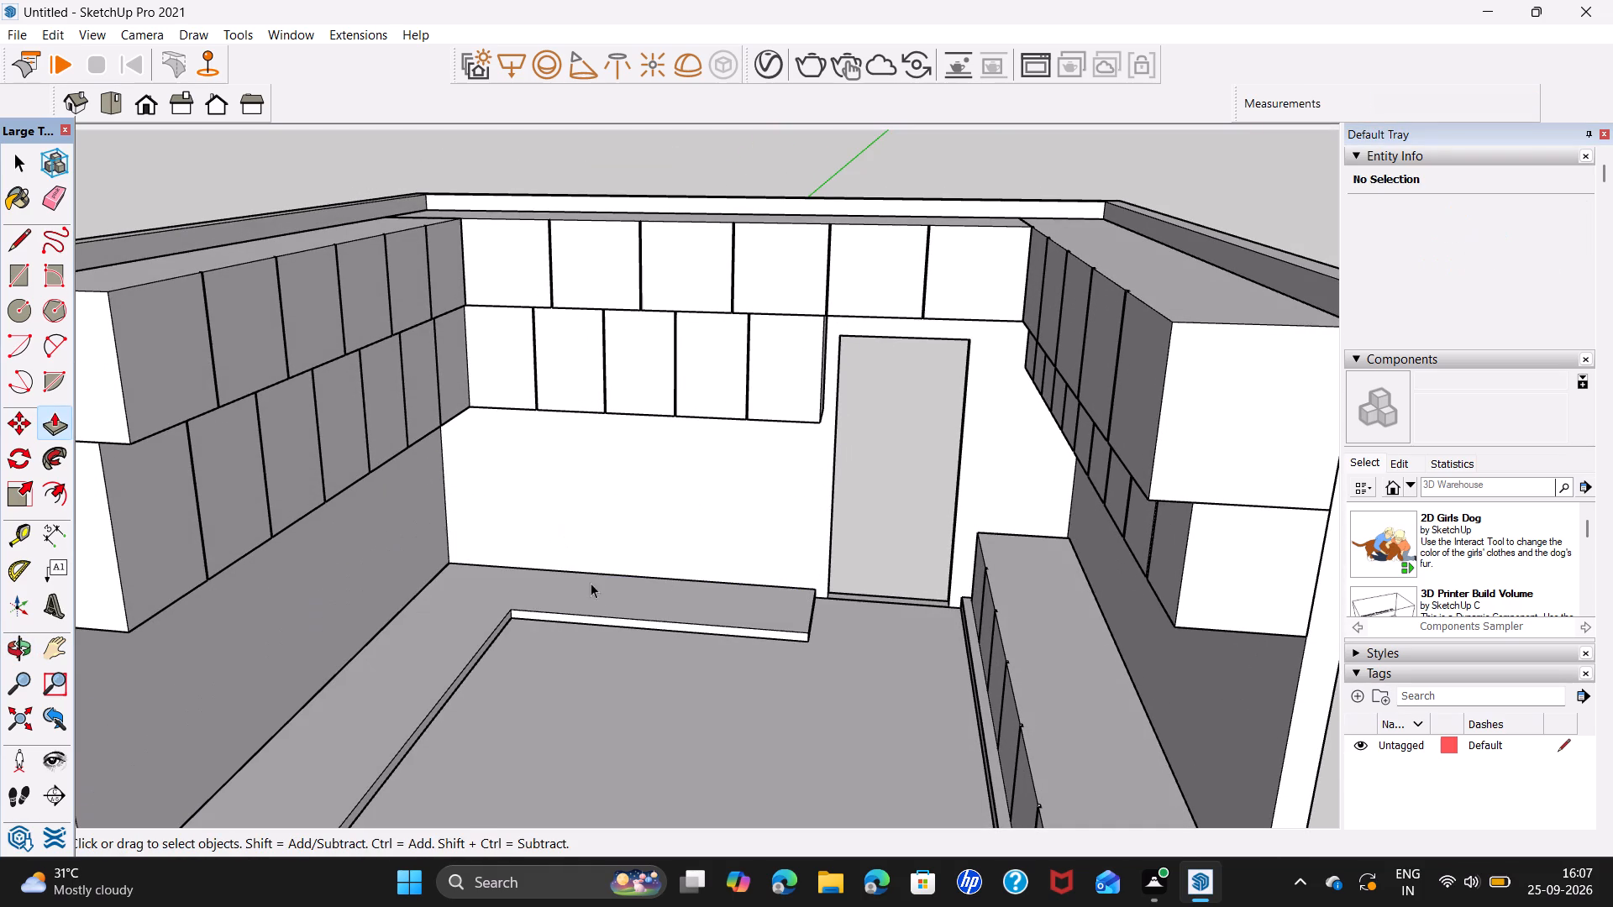
# Push the front face of the plinth's back-wall leg slightly inward with Push/Pull.
pyautogui.scroll(5, 631, 654)
pyautogui.moveTo(656, 643); pyautogui.dragTo(642, 585, button='middle')
pyautogui.scroll(3, 650, 598)
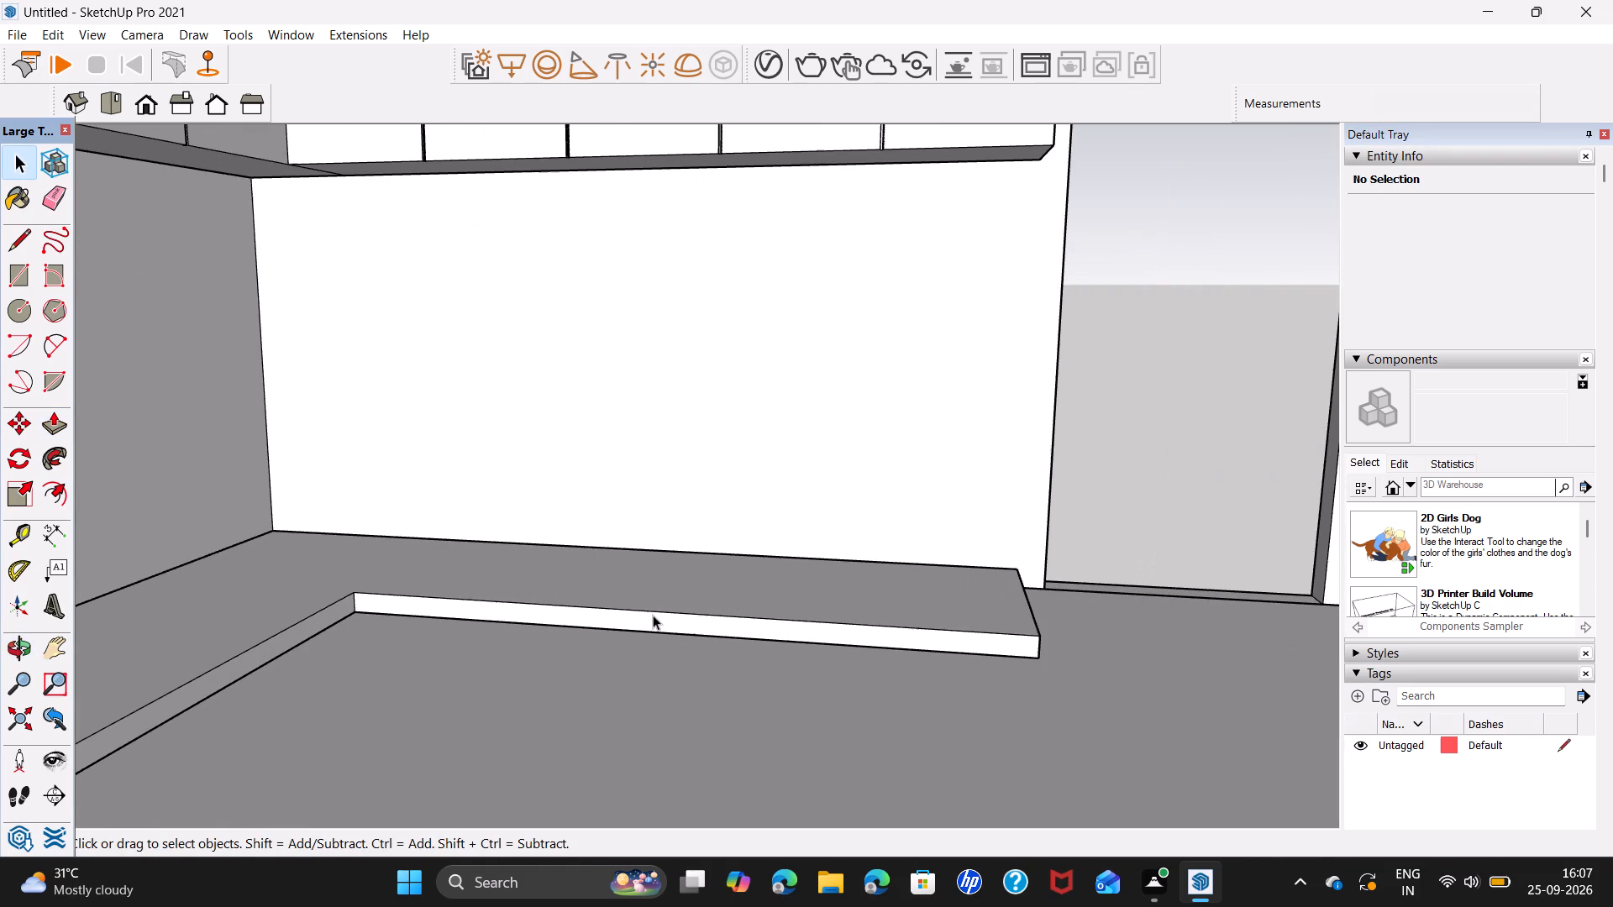
pyautogui.click(654, 616)
pyautogui.press('p')
pyautogui.click(654, 616)
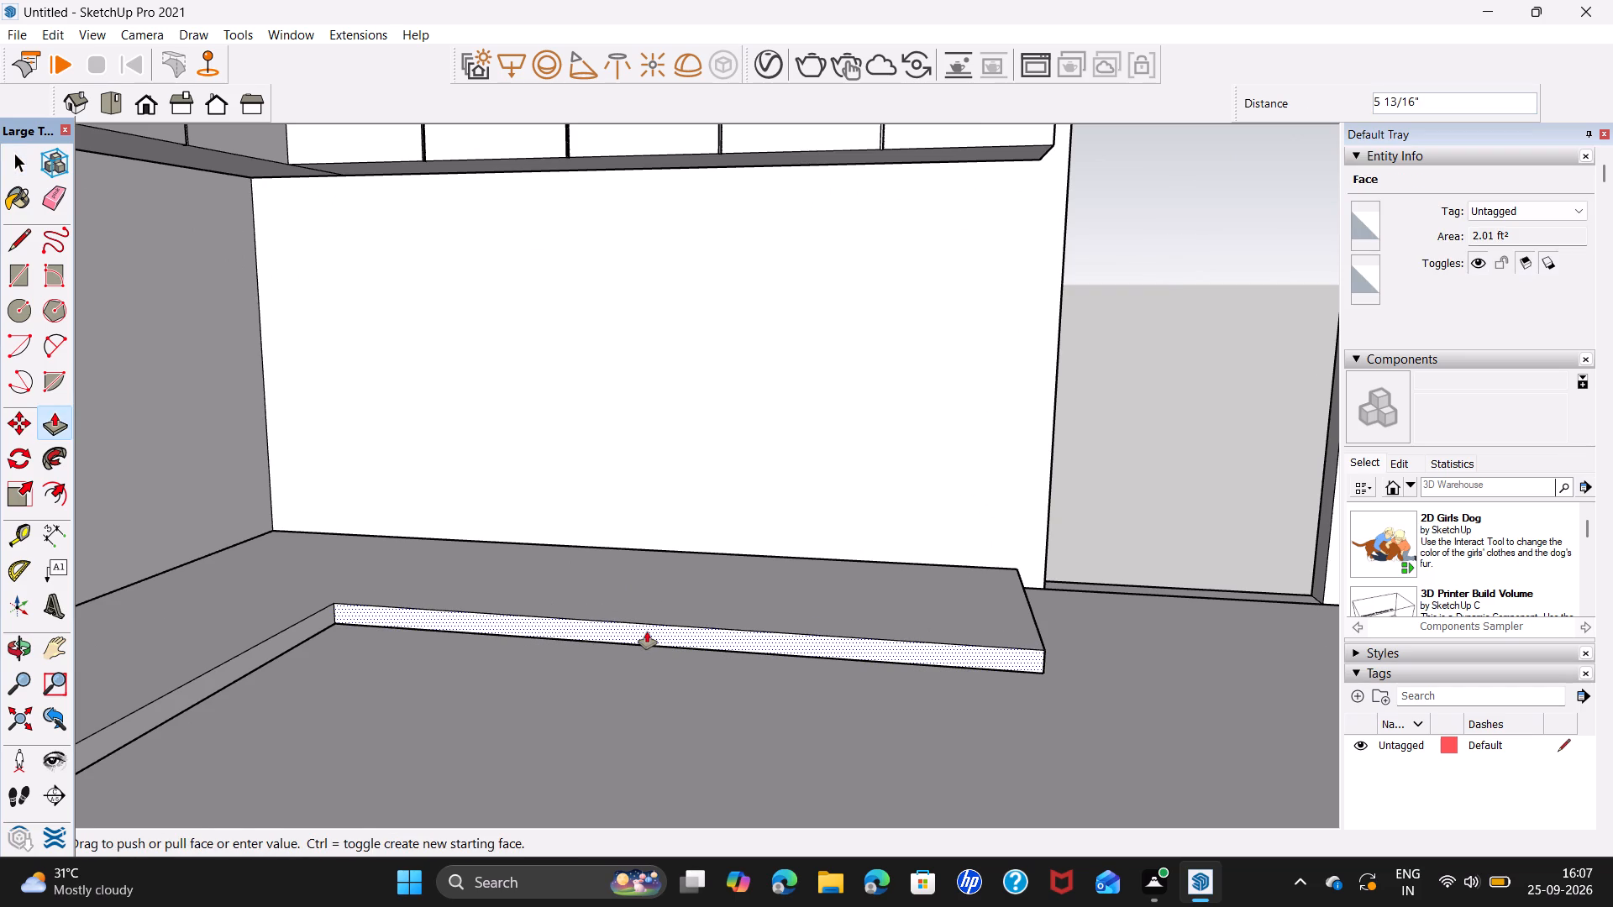
pyautogui.moveTo(647, 632); pyautogui.dragTo(635, 789, button='middle')
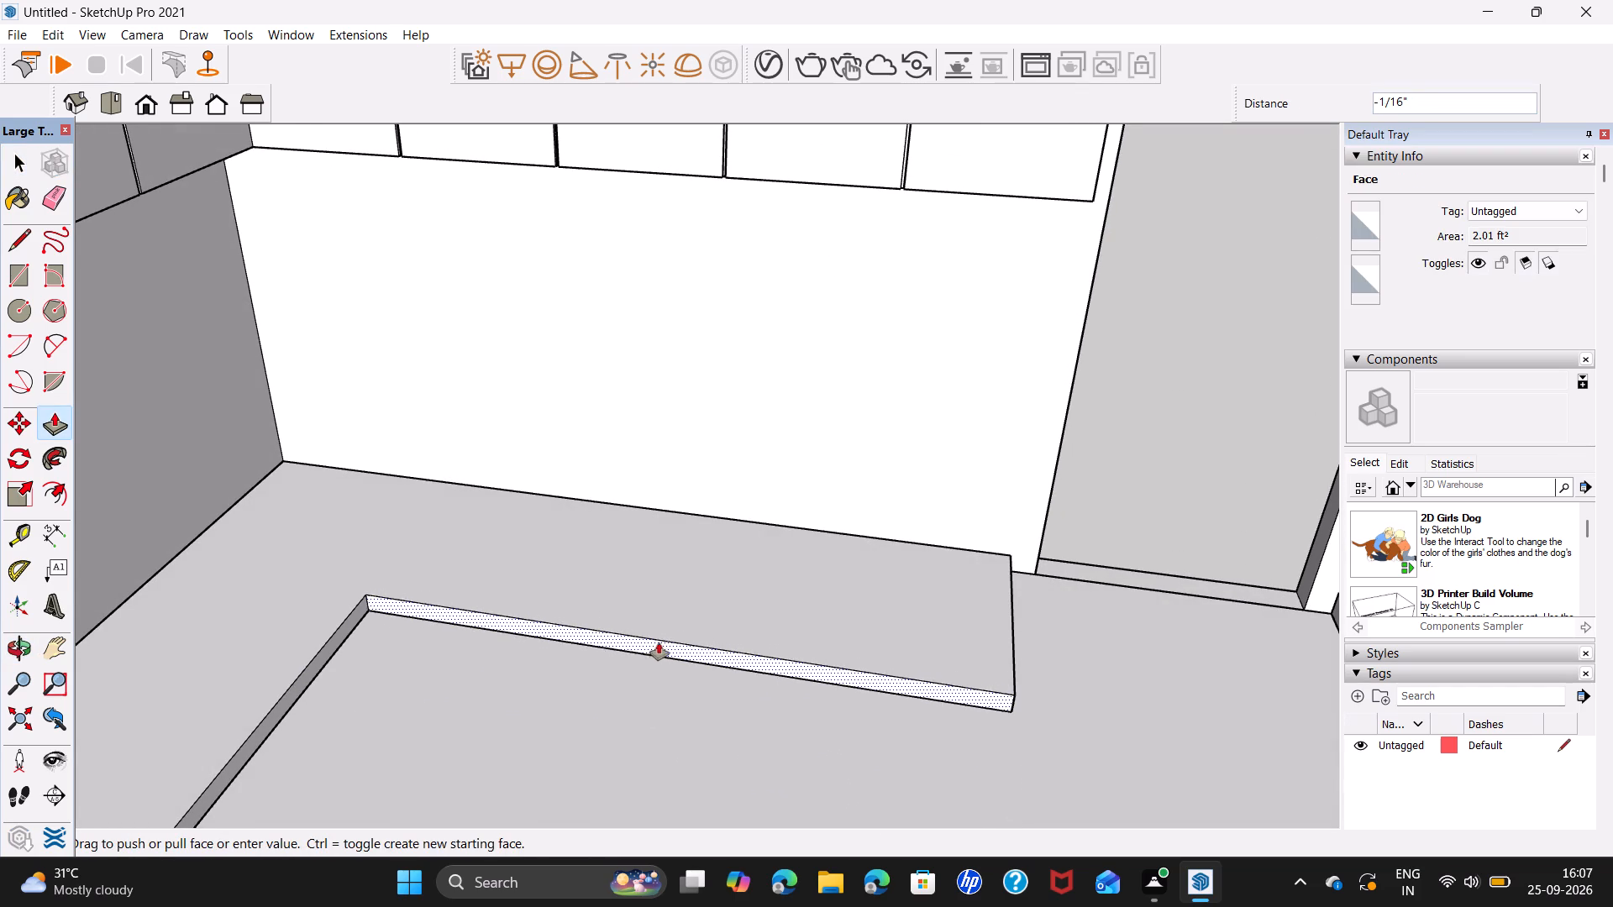
pyautogui.moveTo(665, 633); pyautogui.dragTo(656, 721, button='middle')
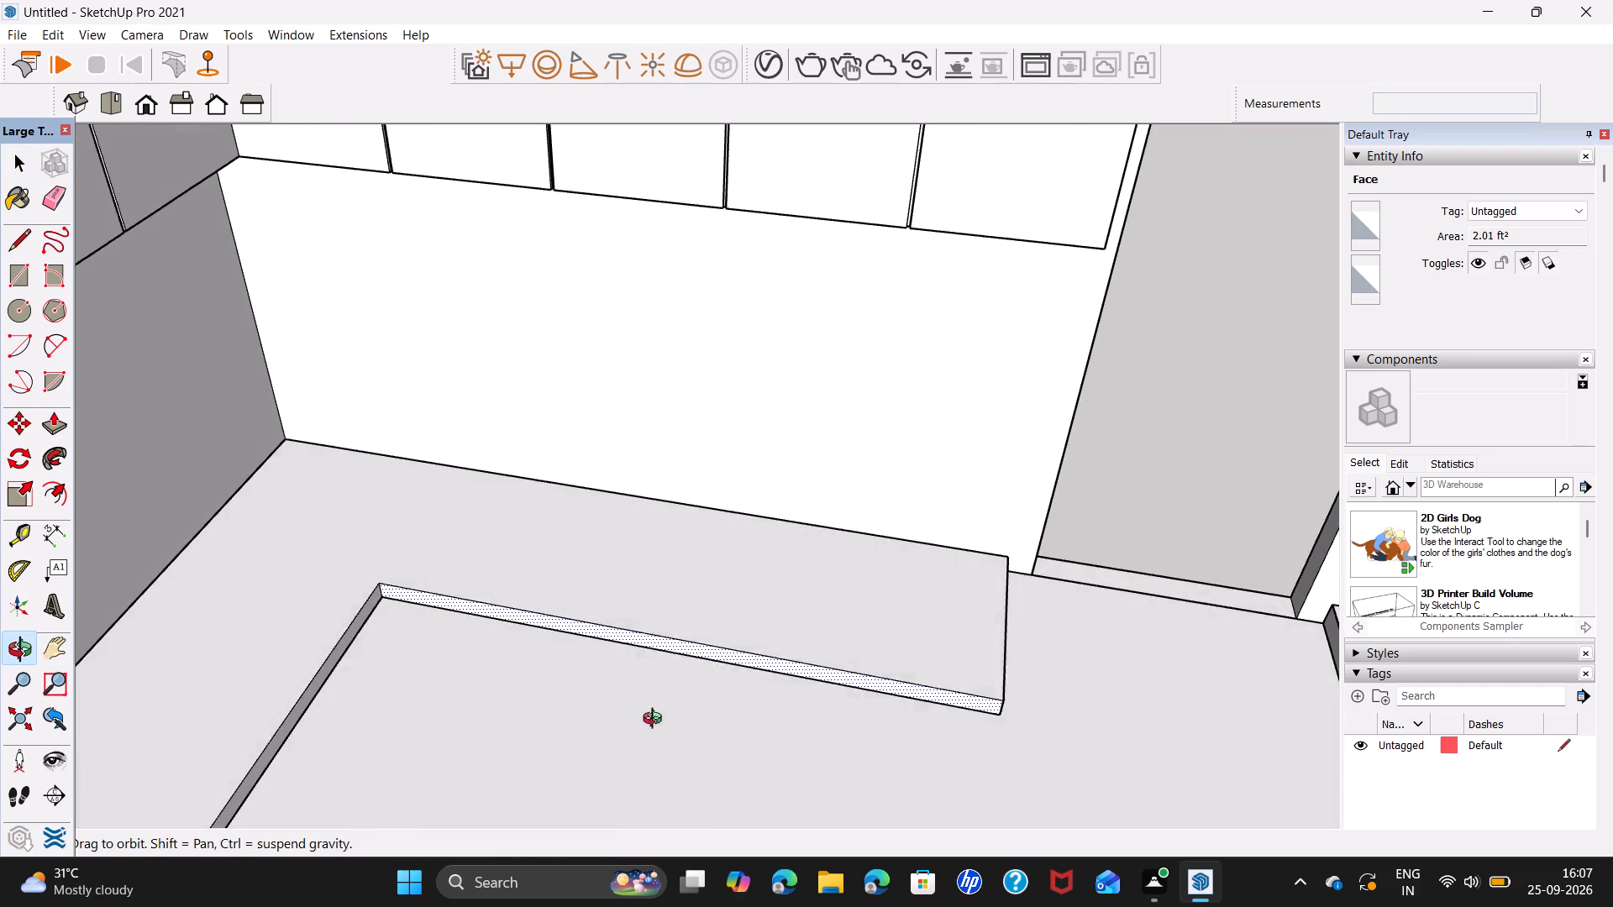
pyautogui.moveTo(656, 721); pyautogui.dragTo(648, 754, button='middle')
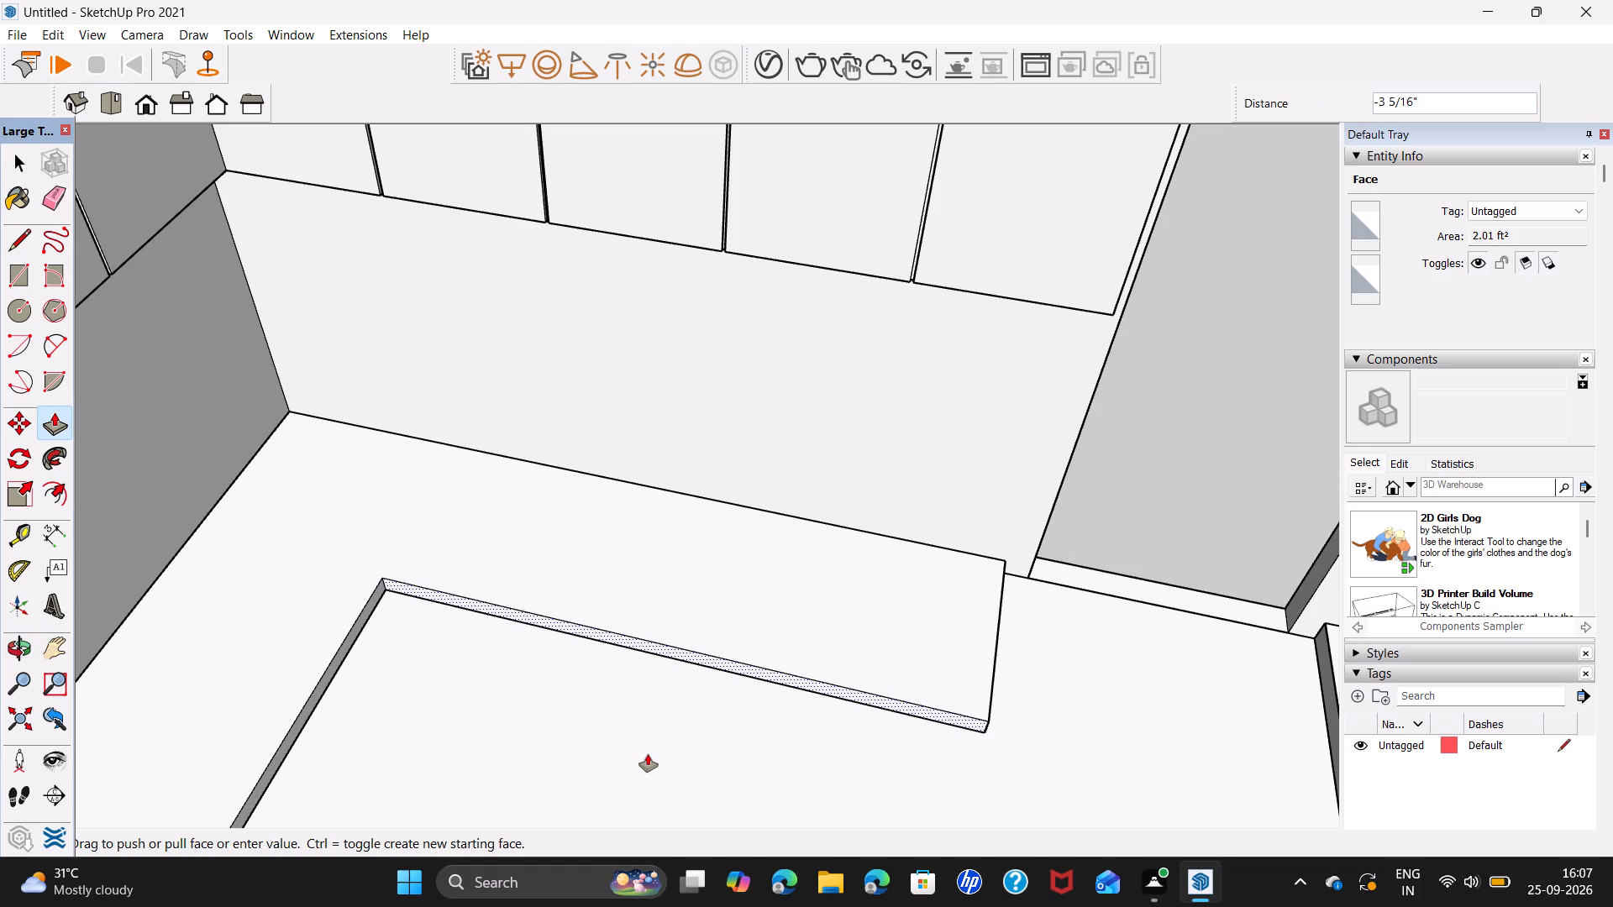
pyautogui.click(648, 754)
pyautogui.click(703, 667)
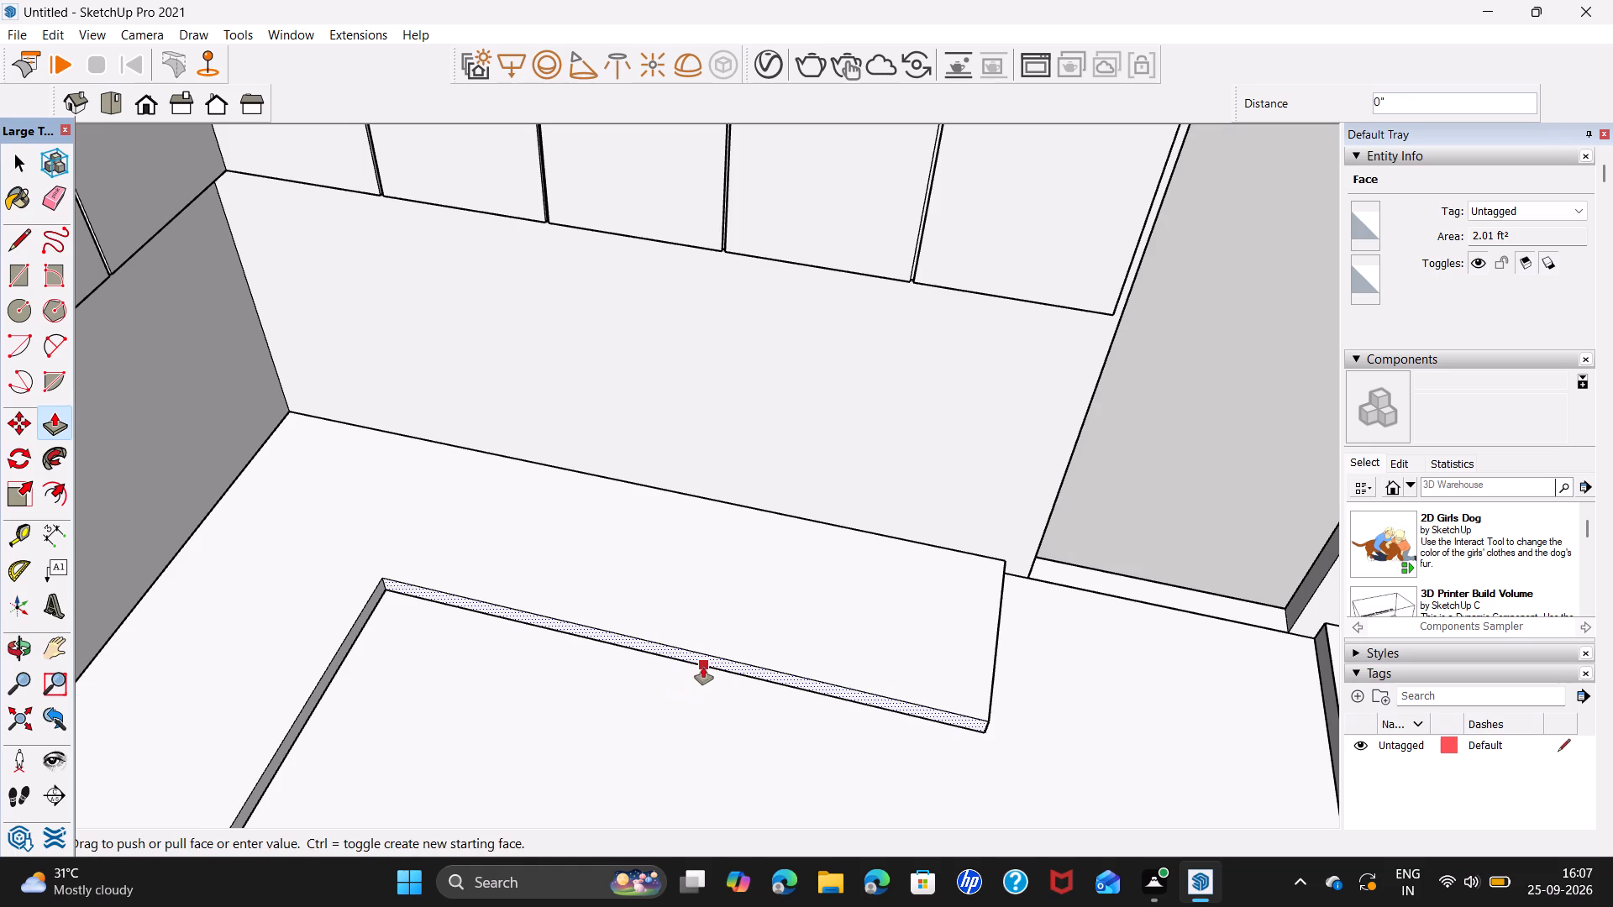
pyautogui.click(700, 674)
pyautogui.press('space')
pyautogui.scroll(-2, 674, 640)
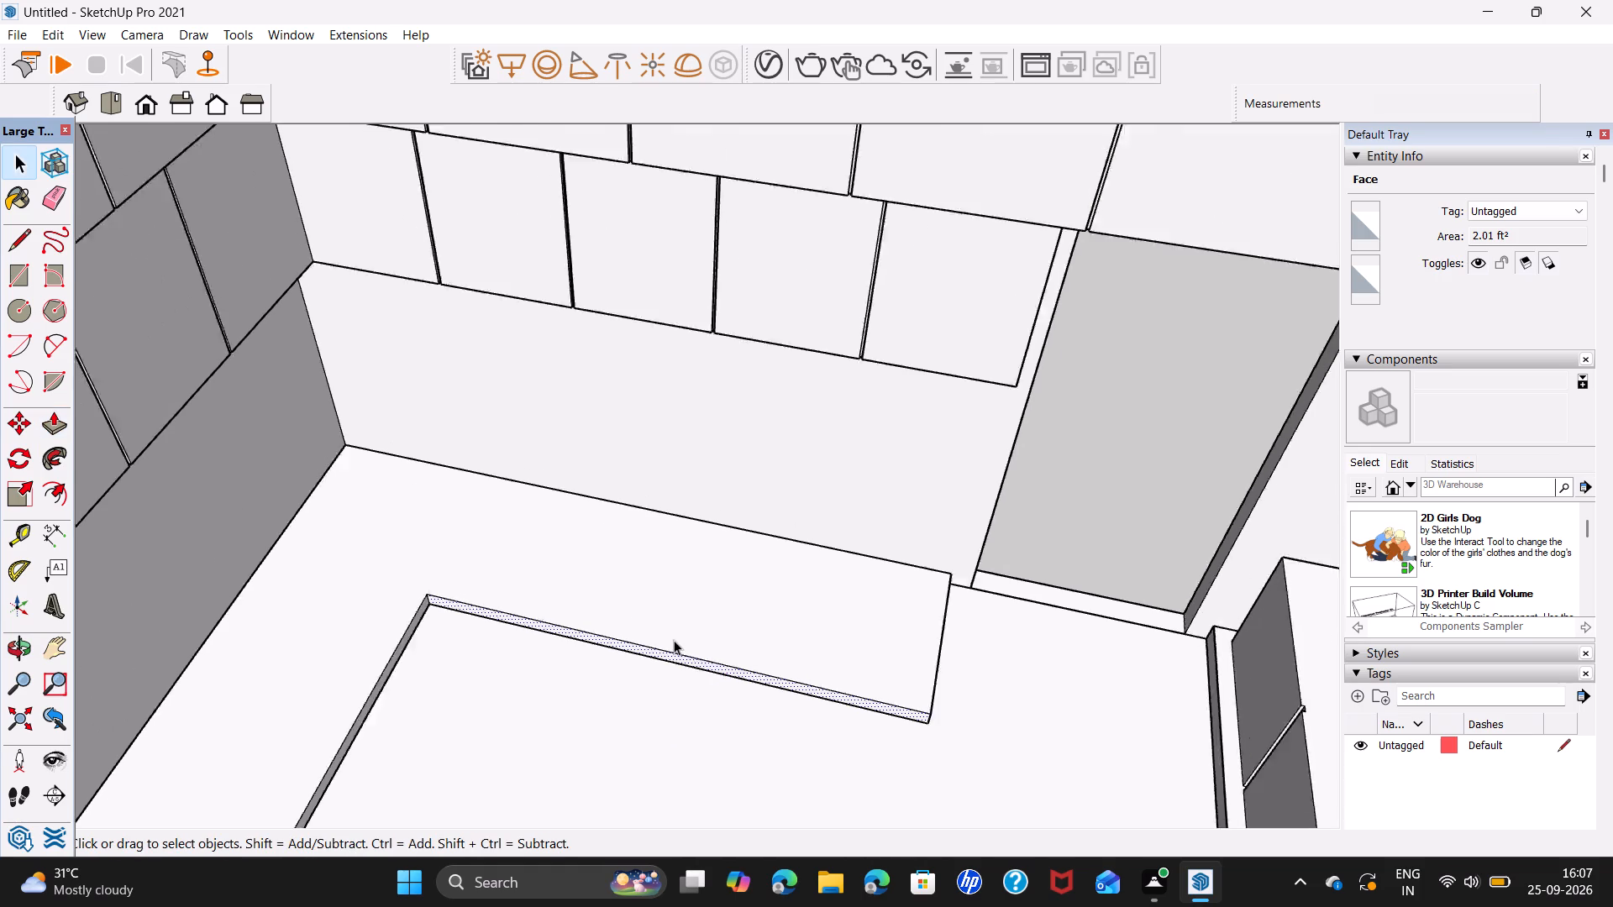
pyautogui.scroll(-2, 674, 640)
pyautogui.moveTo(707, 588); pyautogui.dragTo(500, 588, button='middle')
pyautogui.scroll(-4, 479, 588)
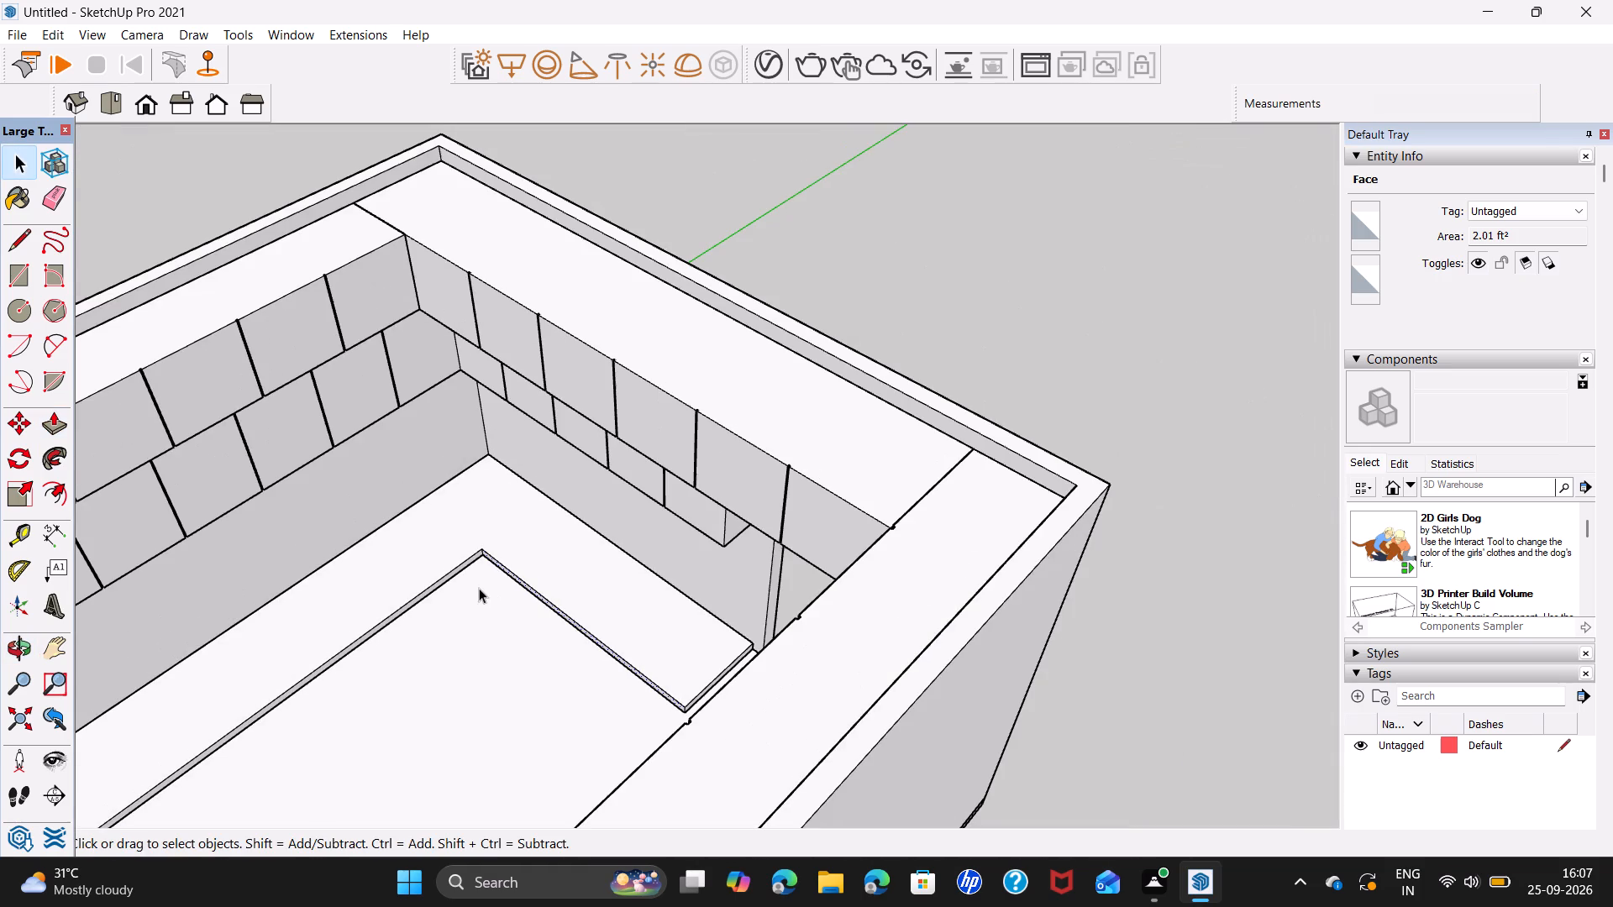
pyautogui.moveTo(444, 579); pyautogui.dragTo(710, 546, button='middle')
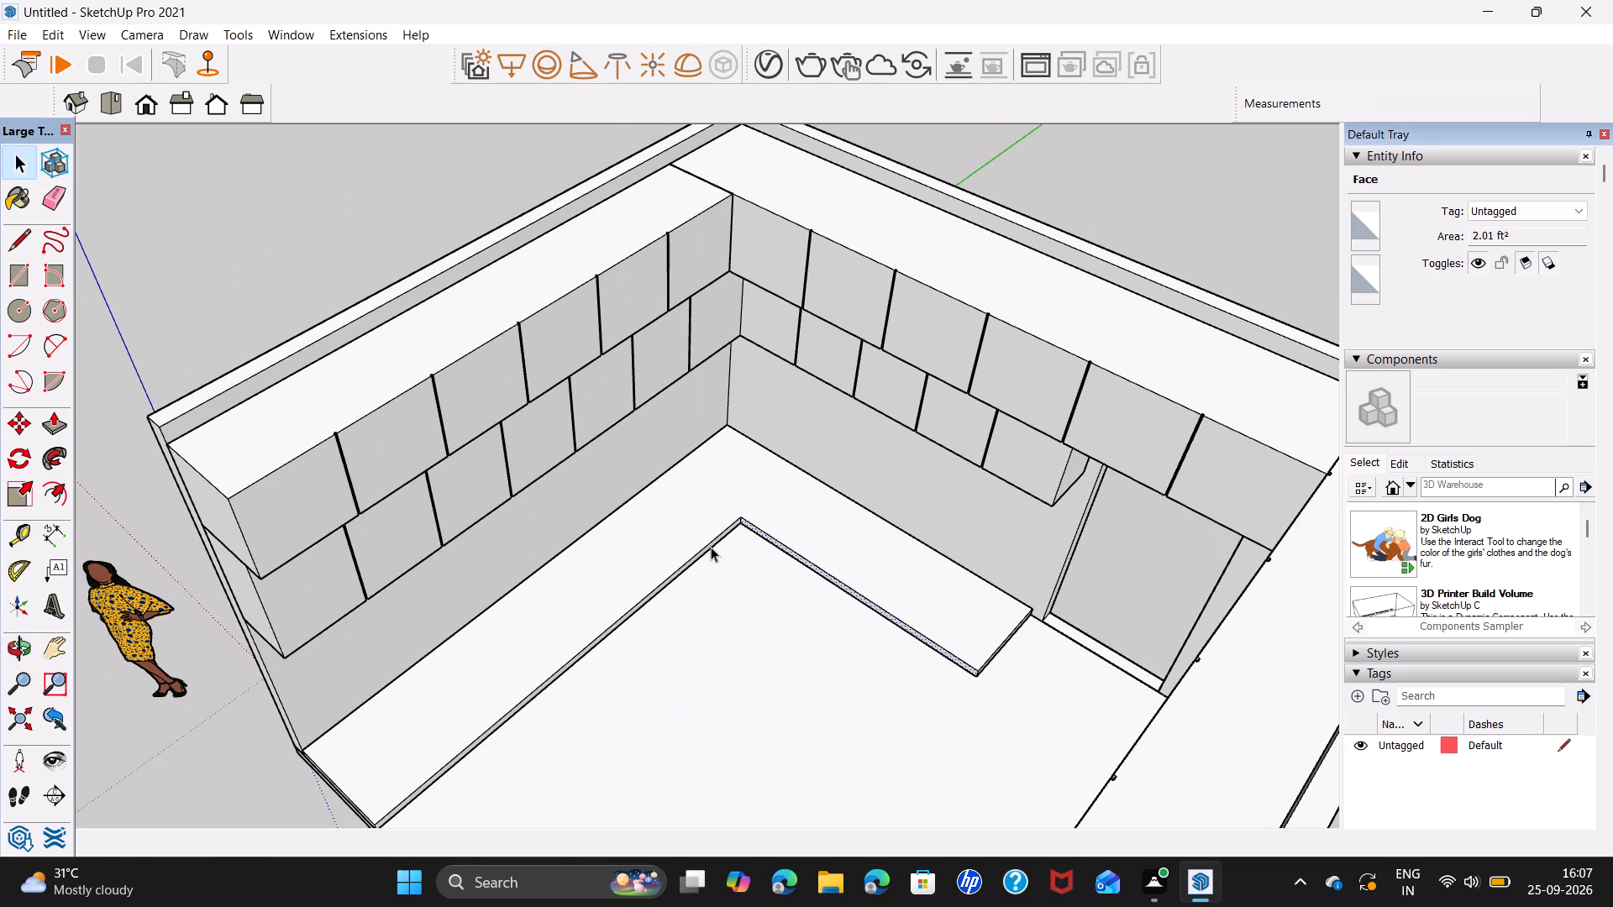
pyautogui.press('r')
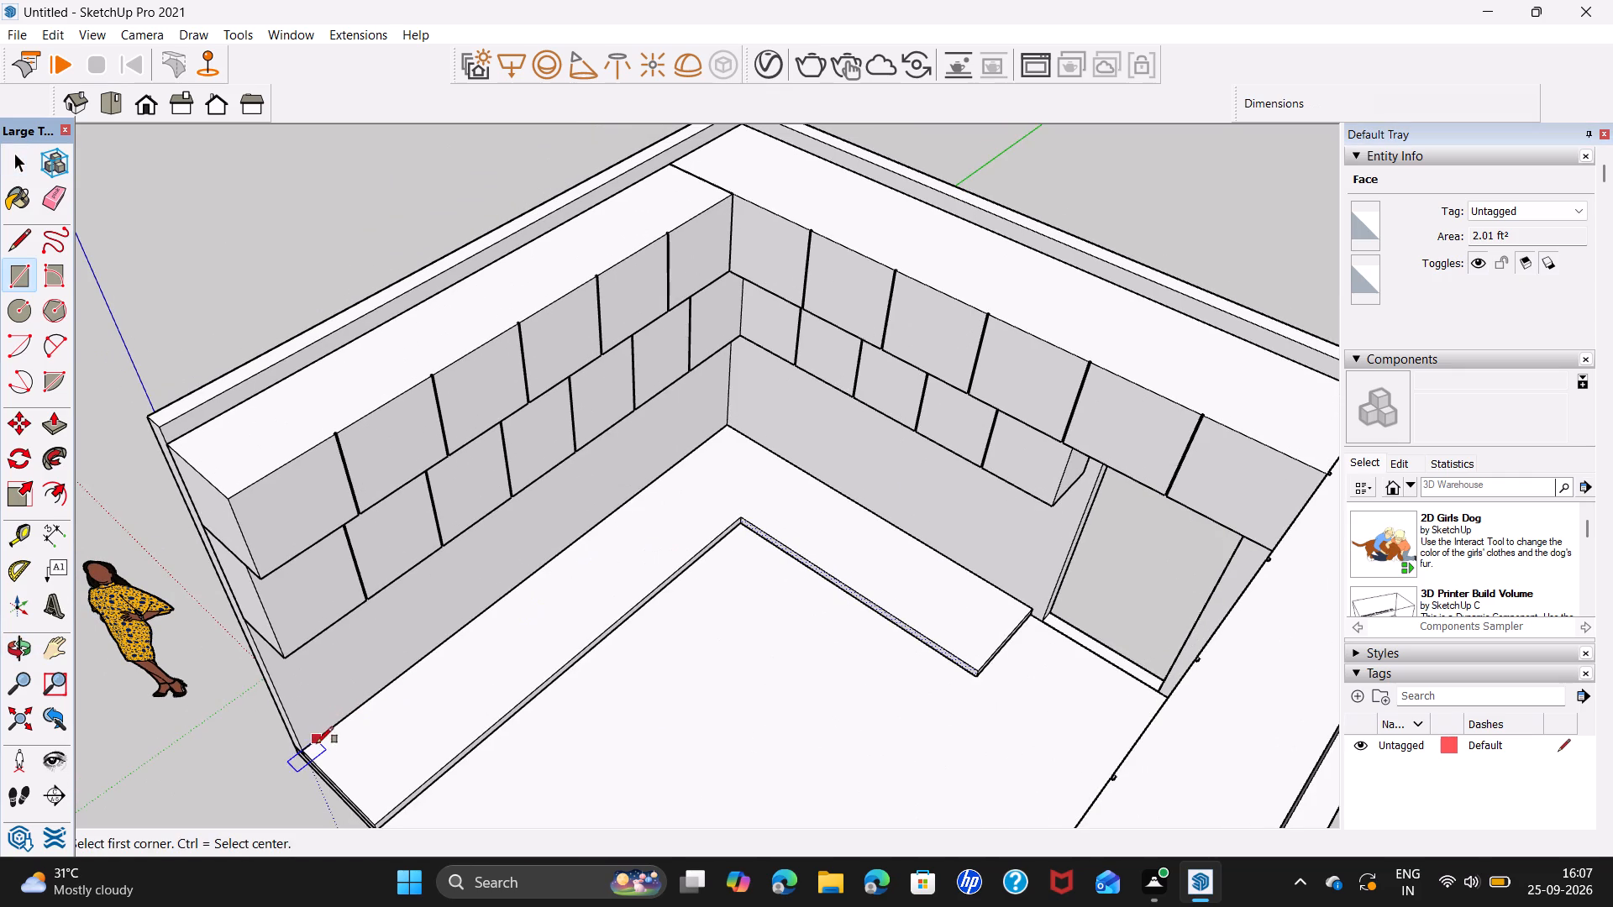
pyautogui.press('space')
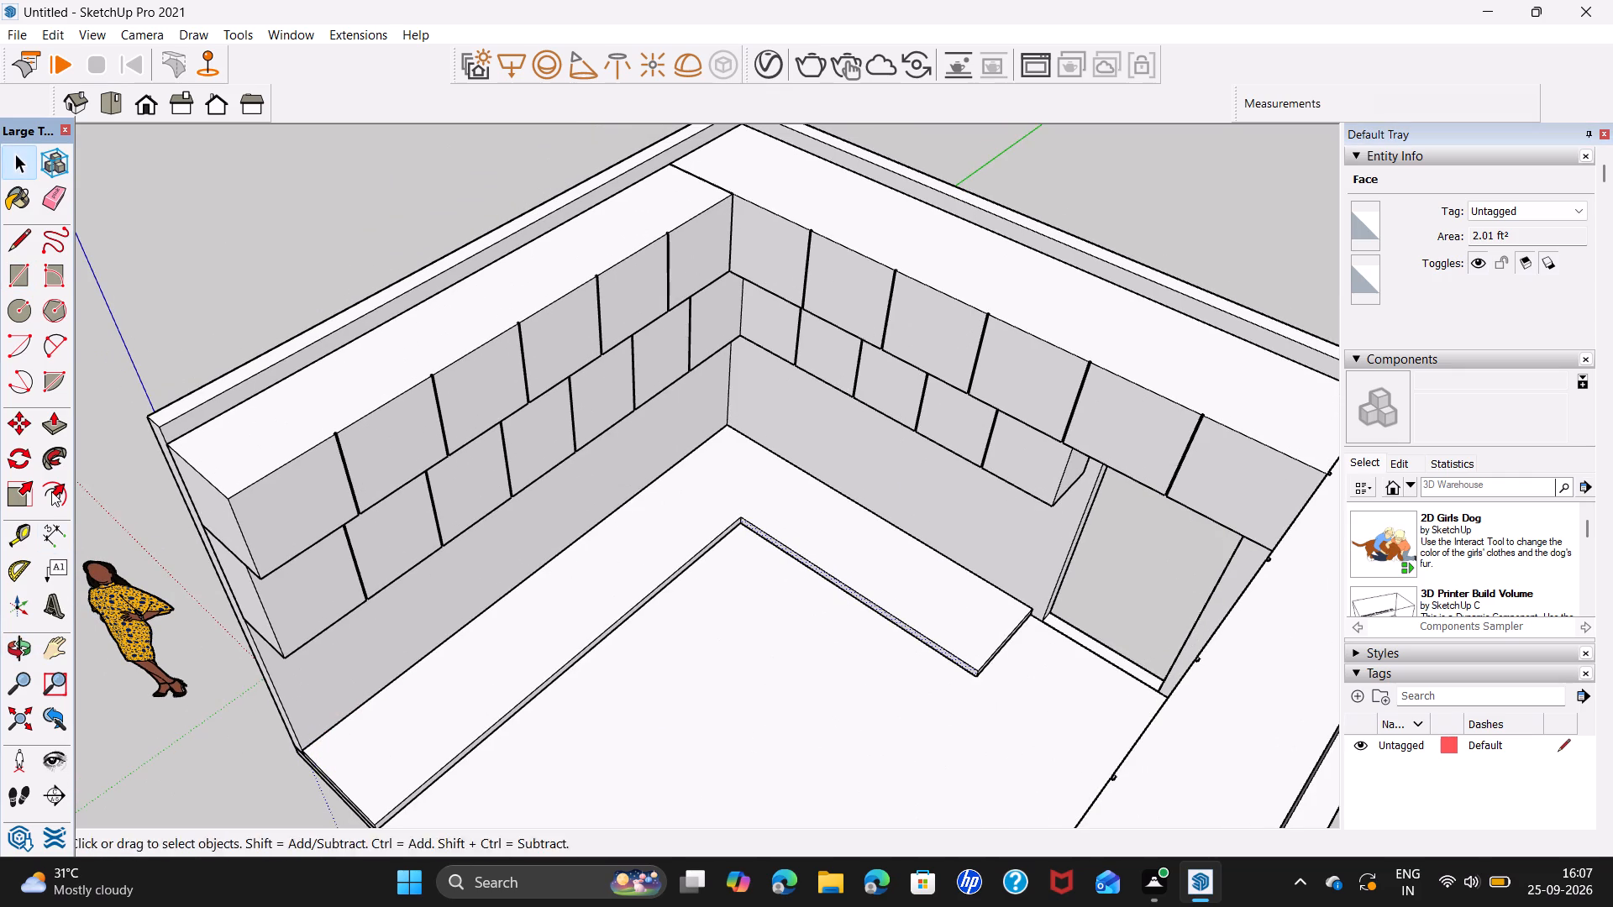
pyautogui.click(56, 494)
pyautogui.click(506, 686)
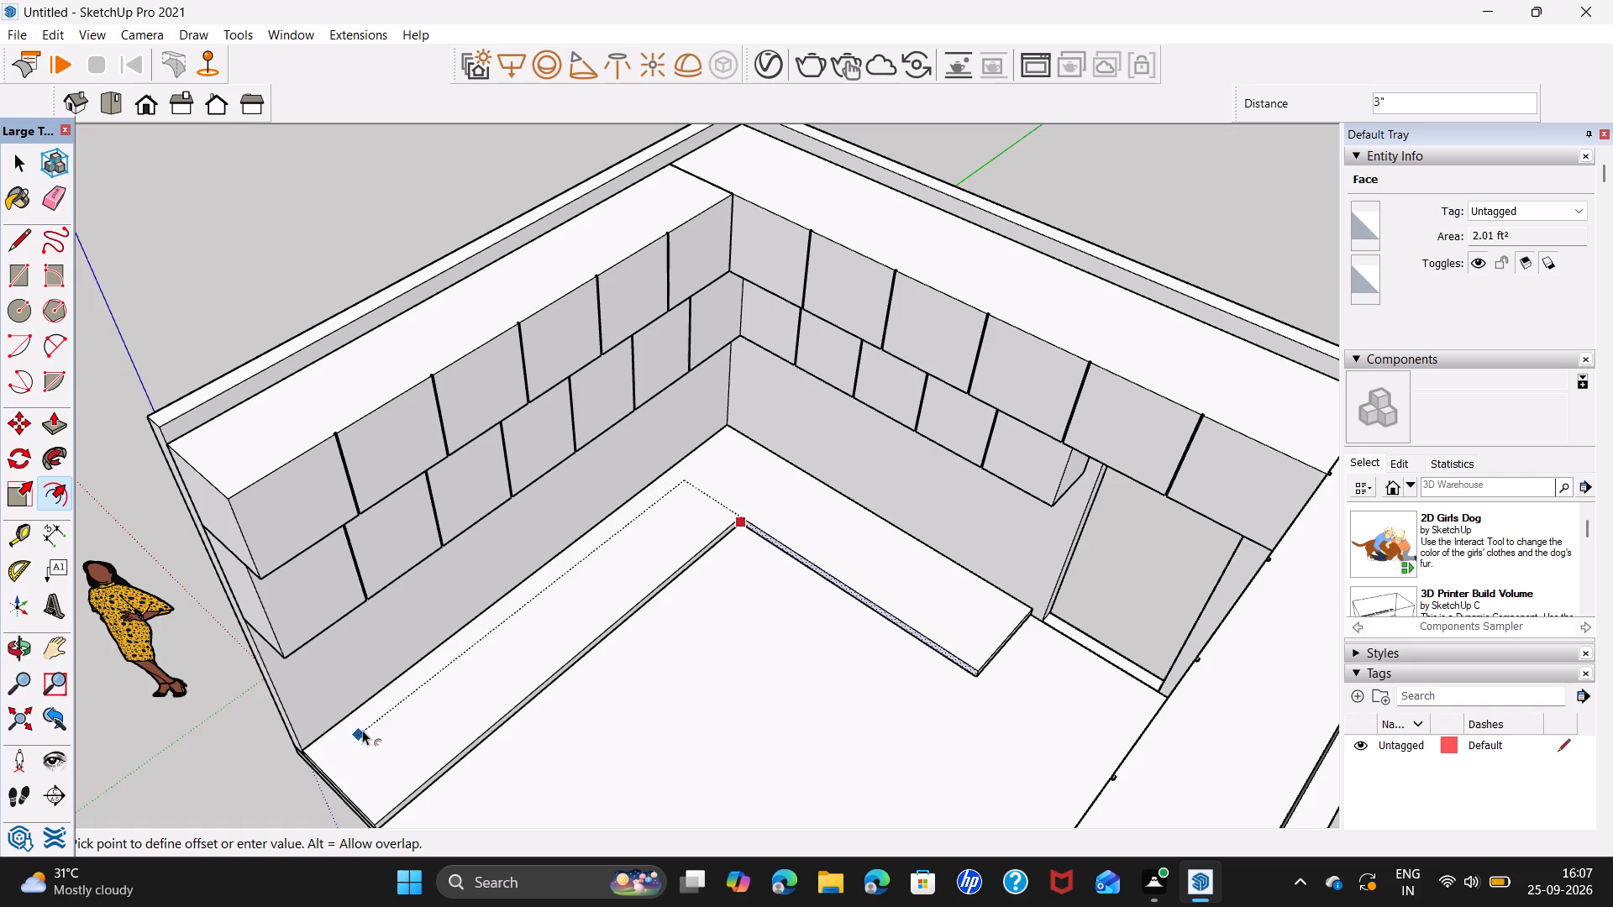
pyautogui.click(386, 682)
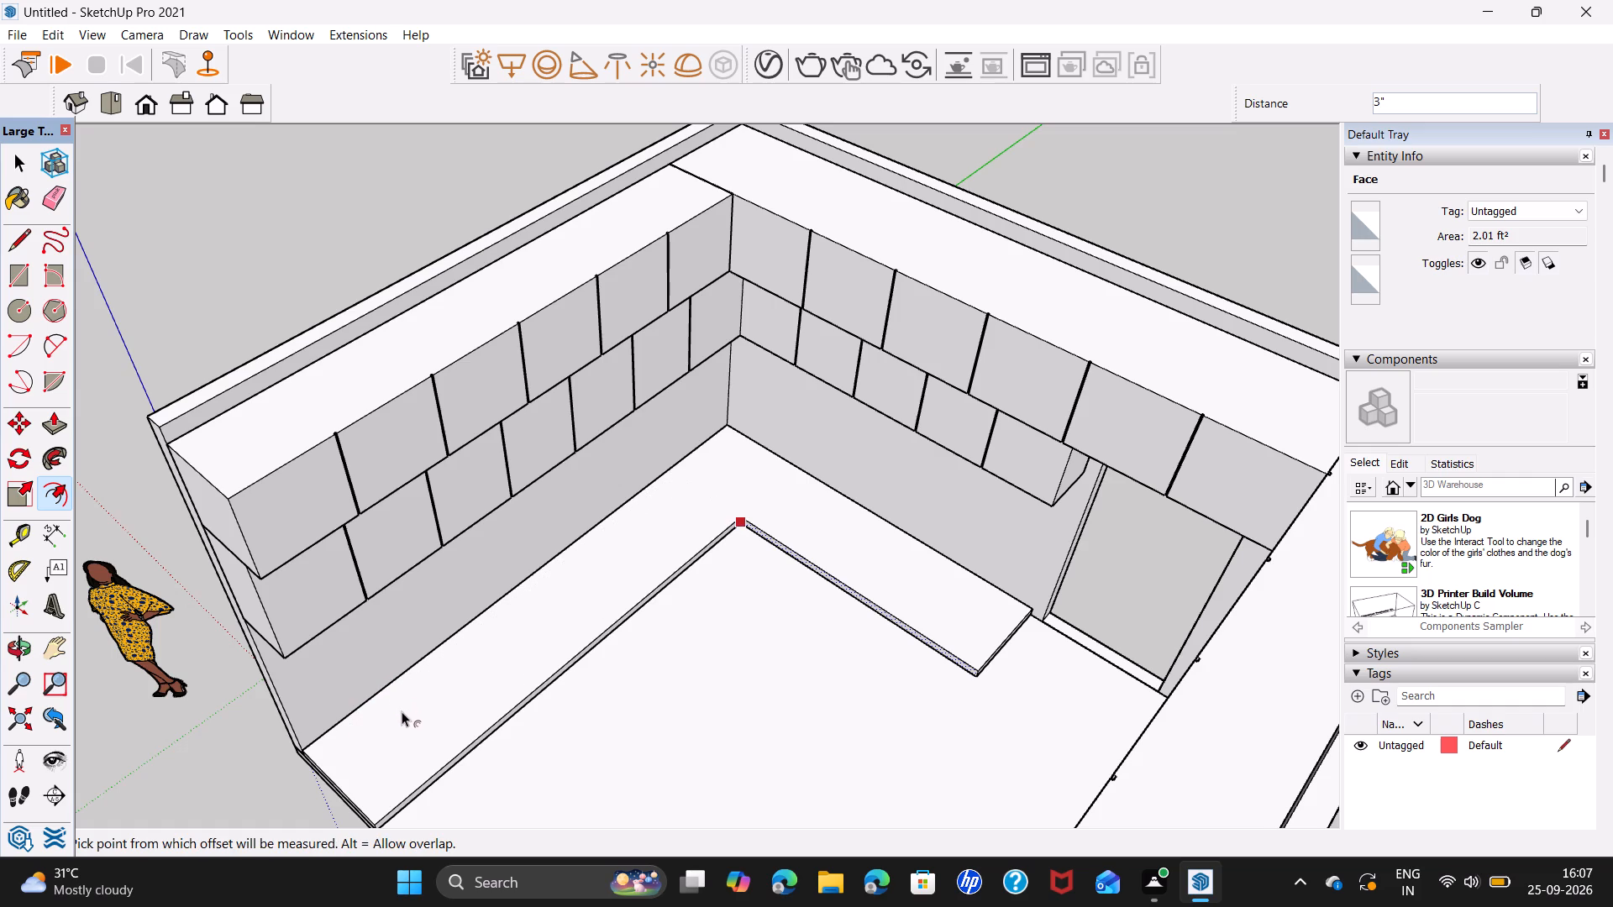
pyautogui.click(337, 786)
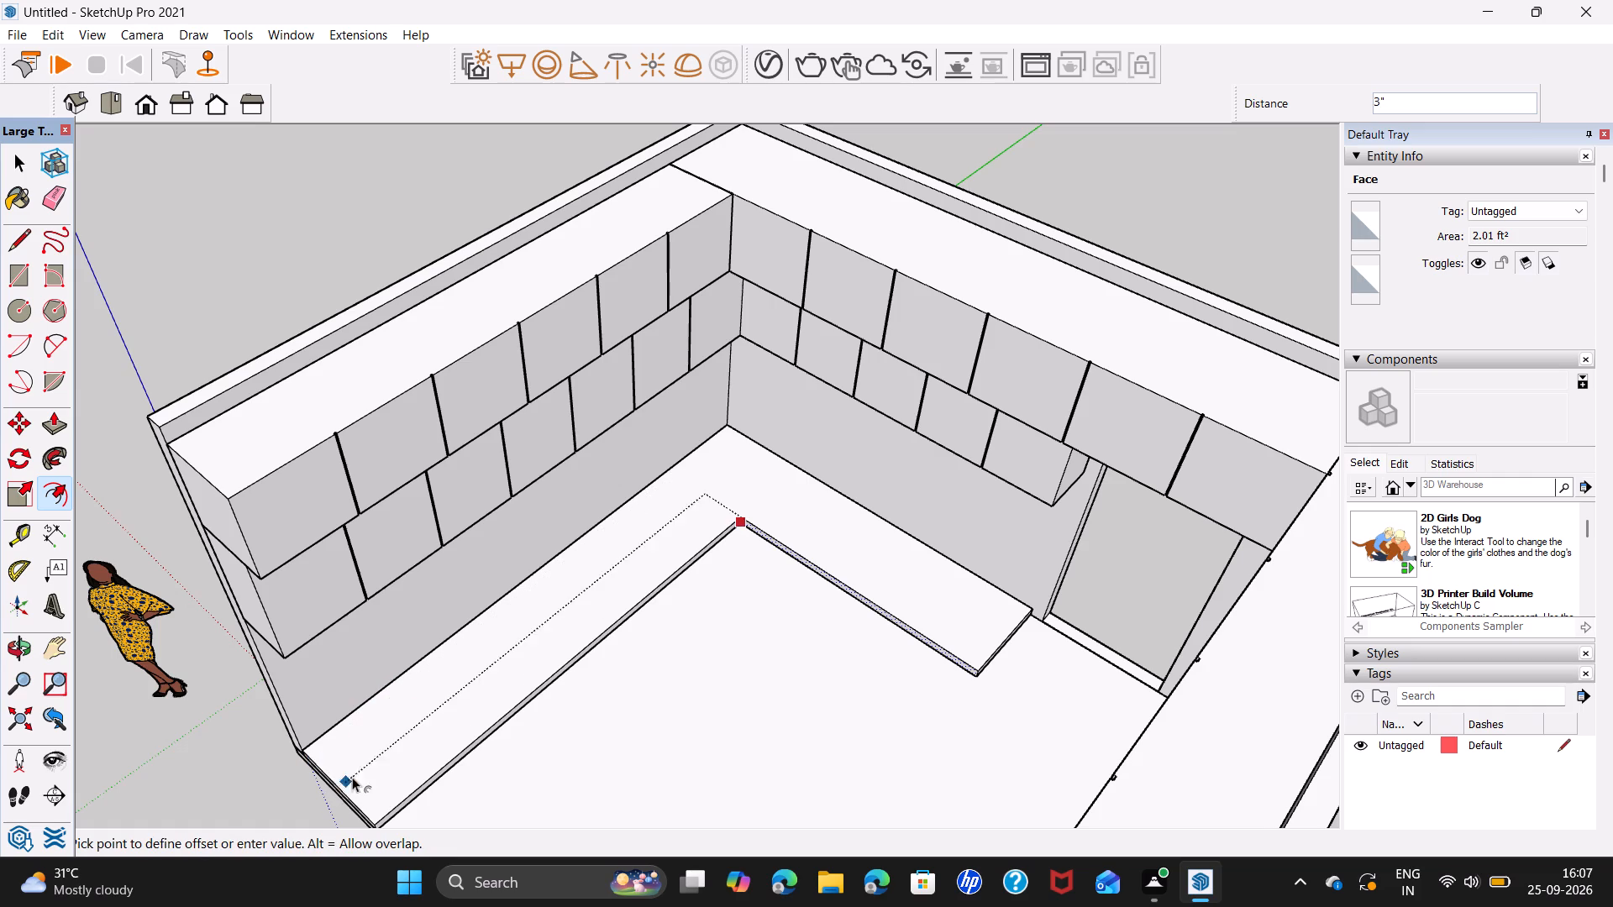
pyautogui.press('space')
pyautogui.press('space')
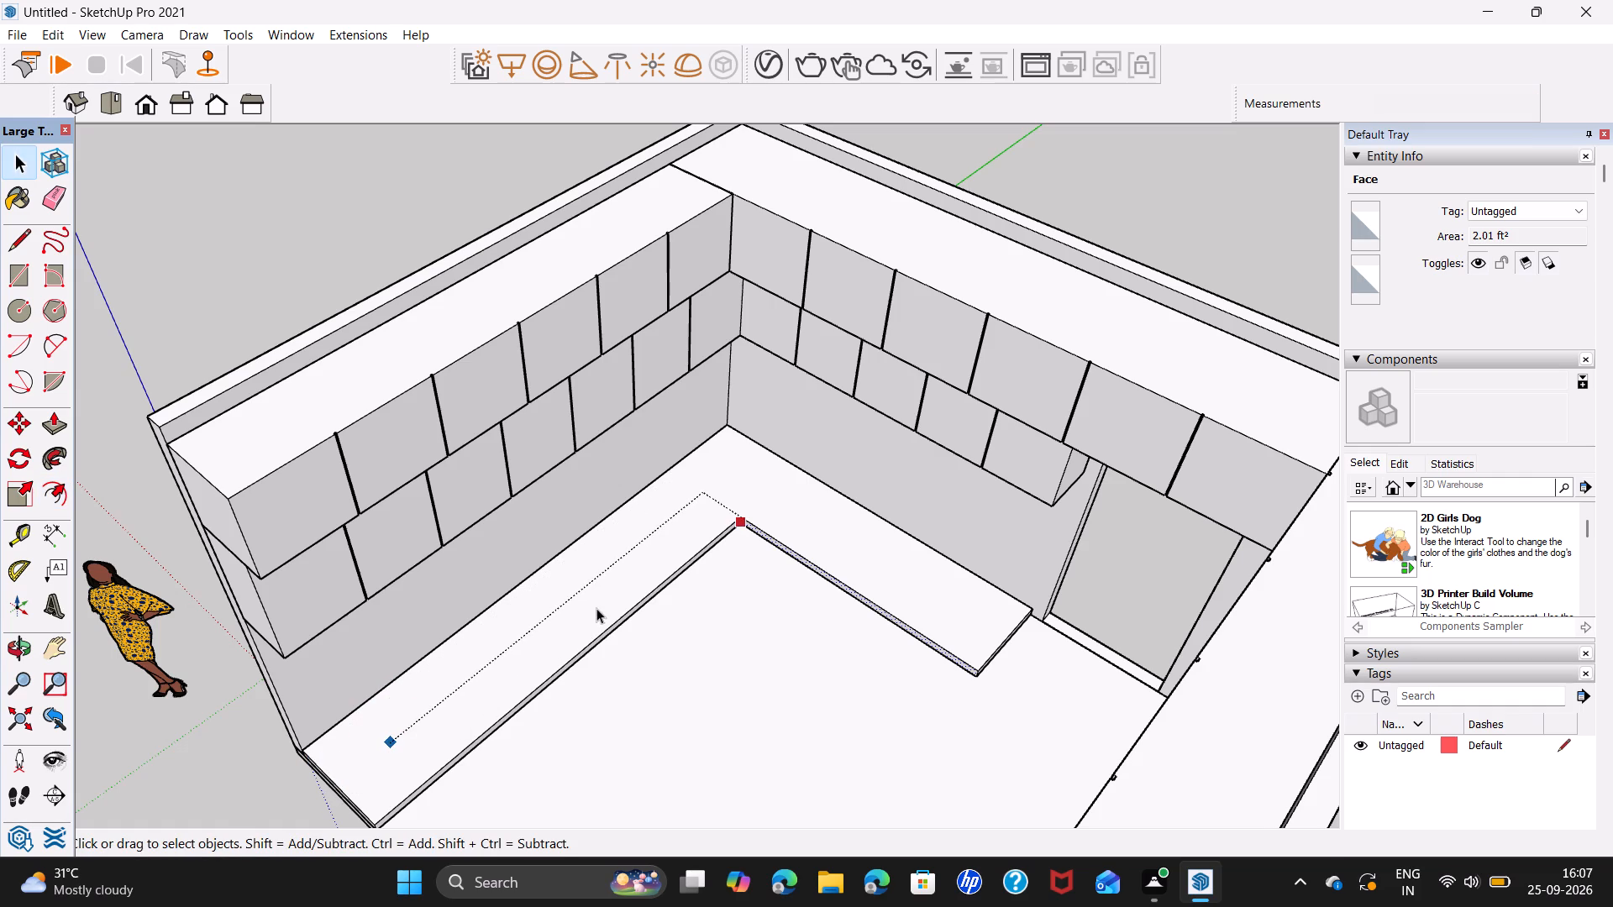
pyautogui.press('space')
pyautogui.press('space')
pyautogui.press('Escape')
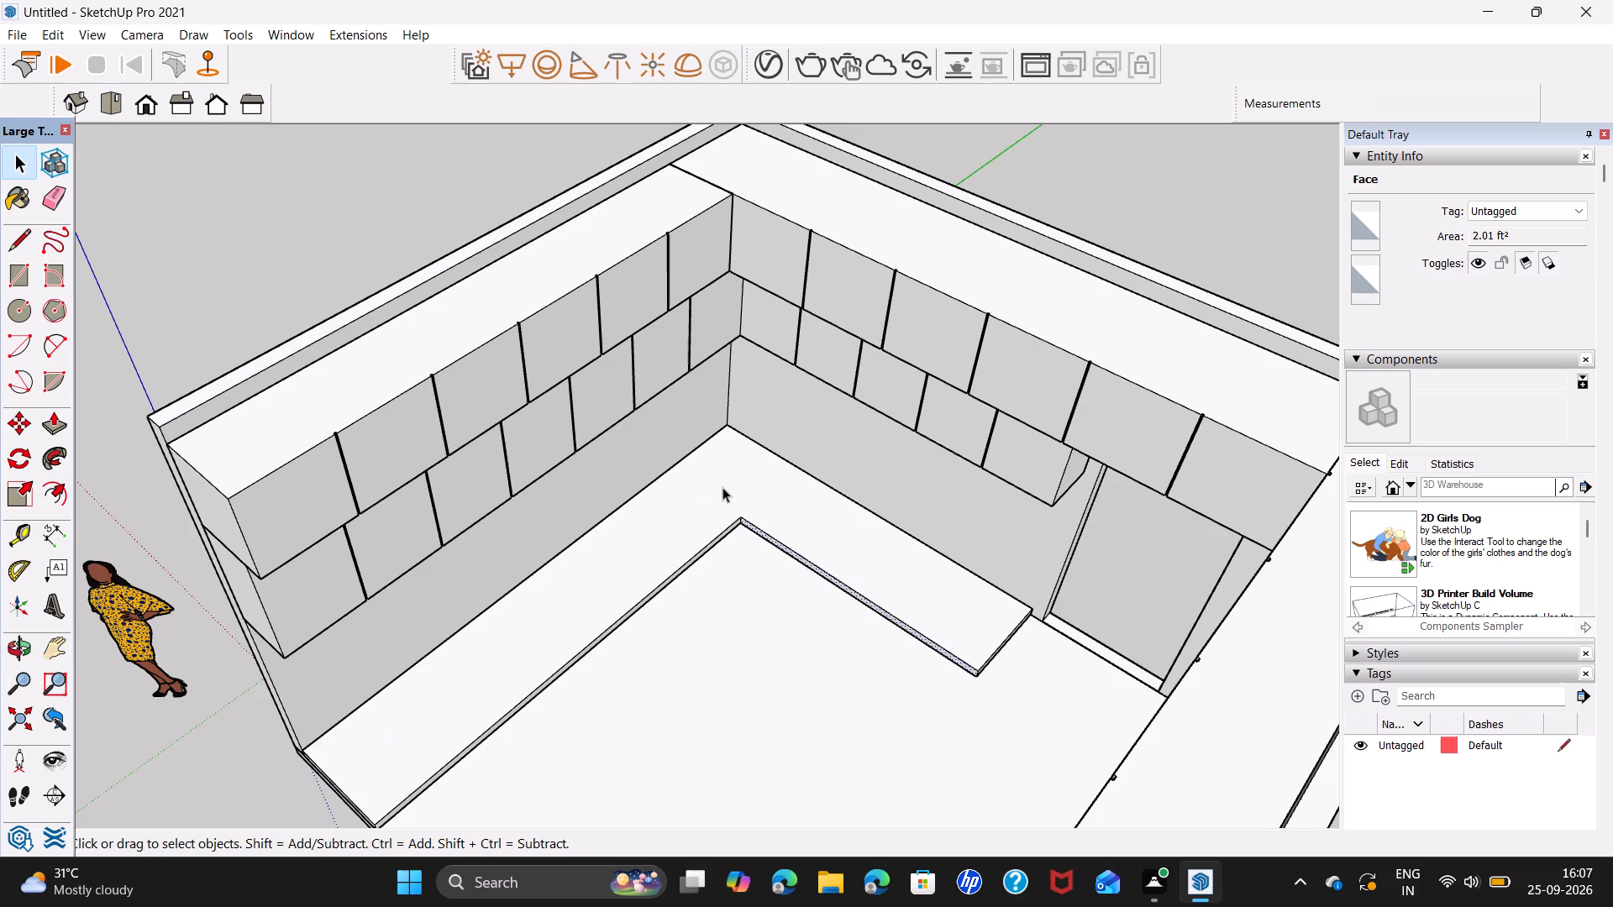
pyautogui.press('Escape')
# Draw a line about 2' 10 7/8" long across the plinth top from the inner corner to the side wall.
pyautogui.press('l')
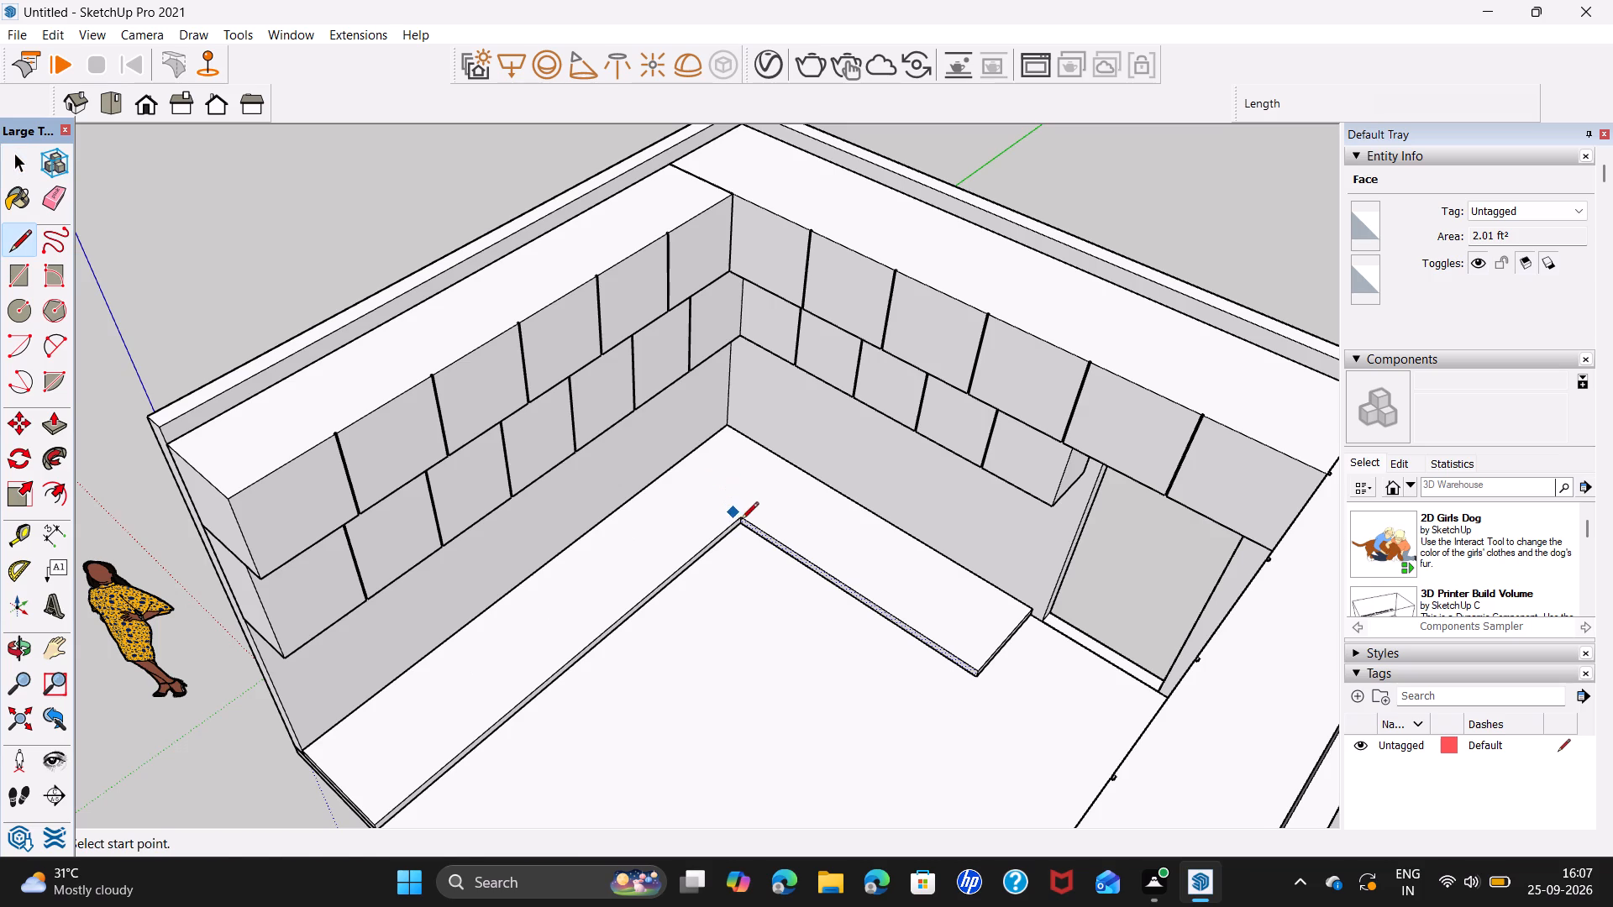
pyautogui.click(741, 521)
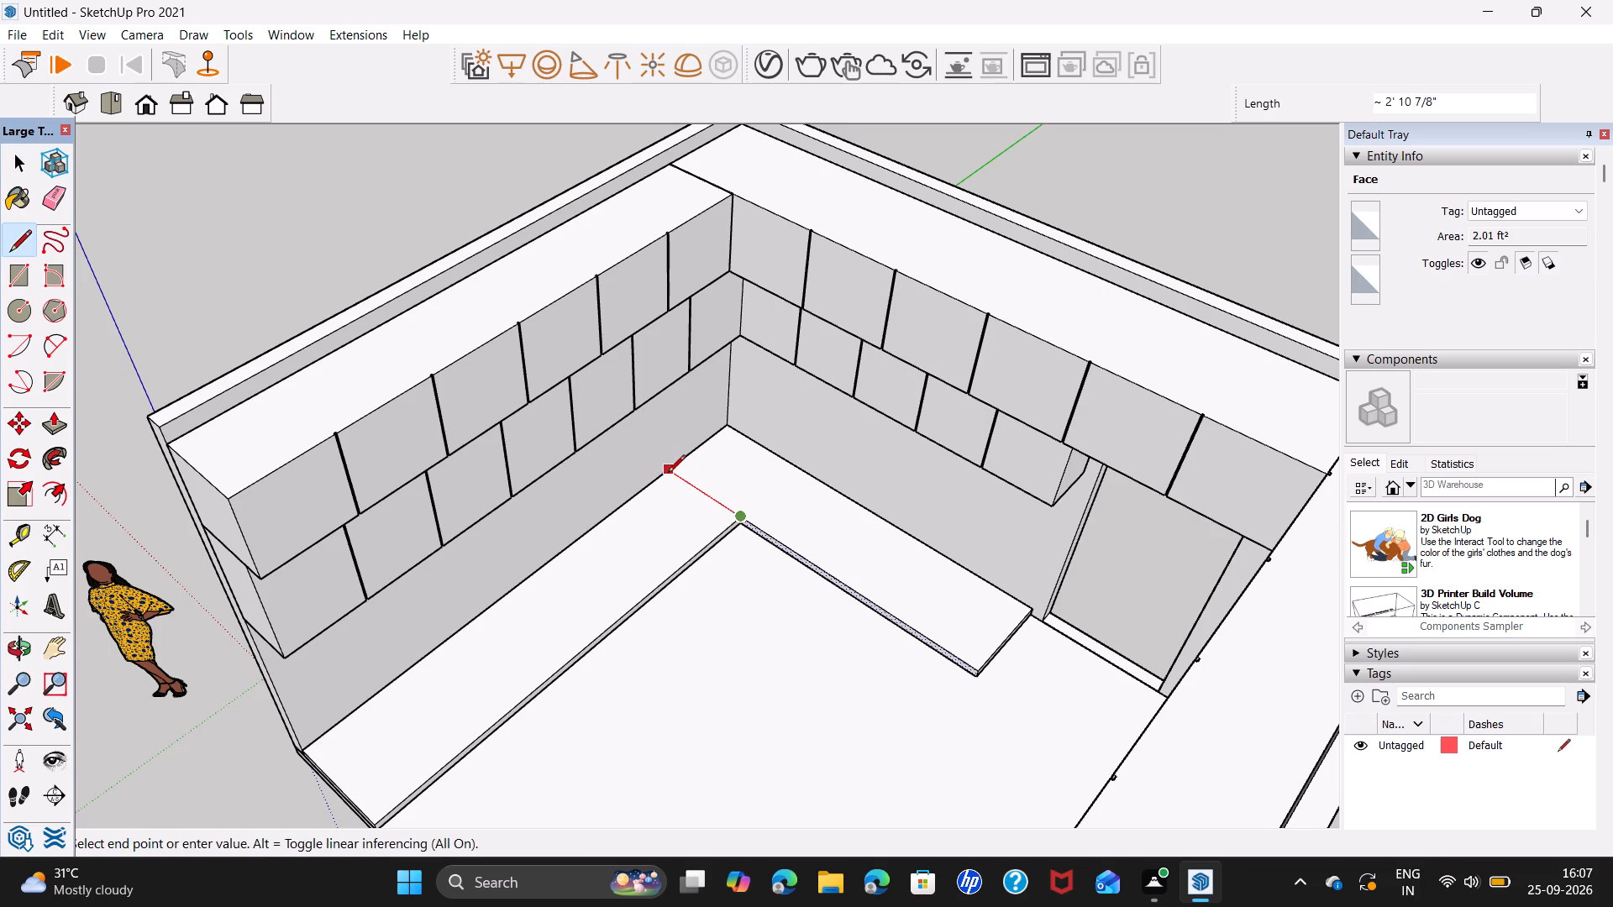
pyautogui.click(669, 473)
pyautogui.press('space')
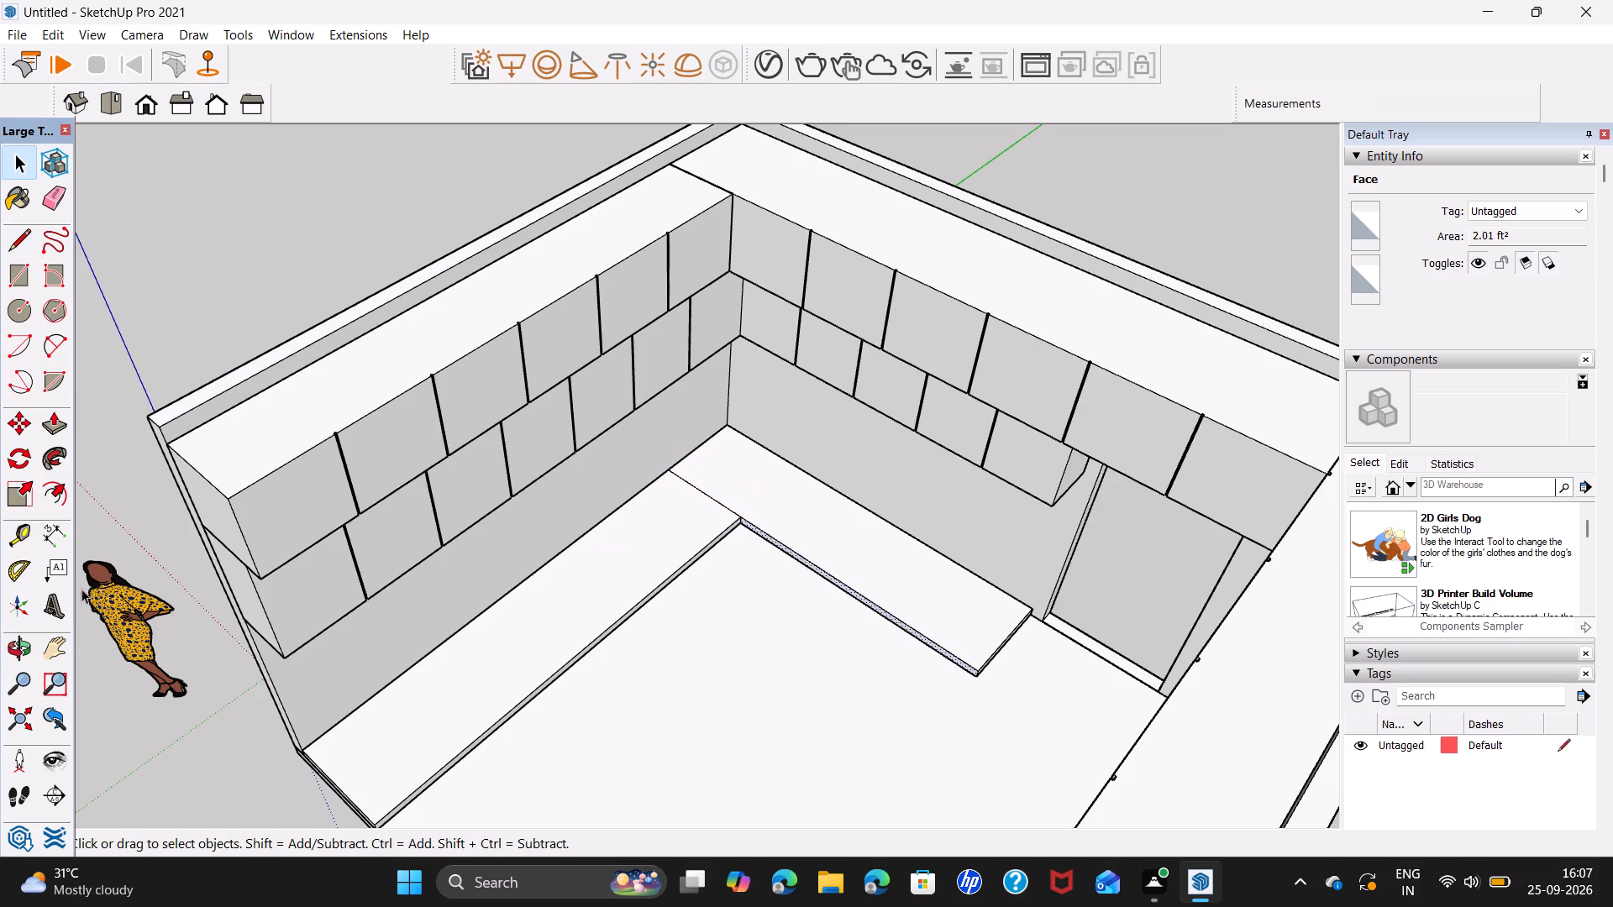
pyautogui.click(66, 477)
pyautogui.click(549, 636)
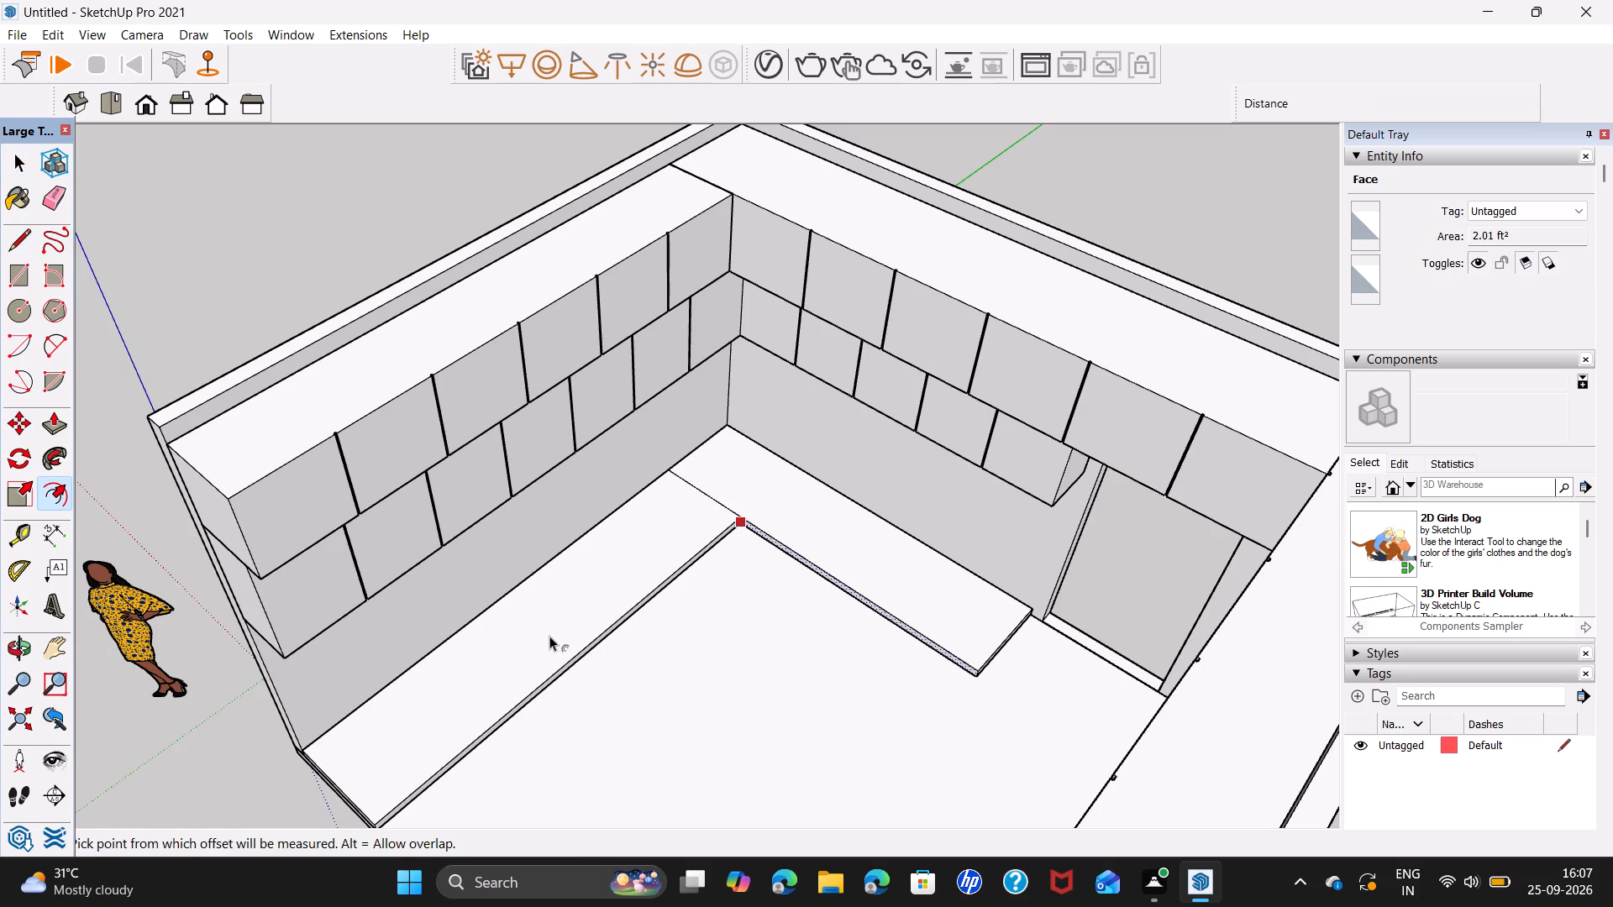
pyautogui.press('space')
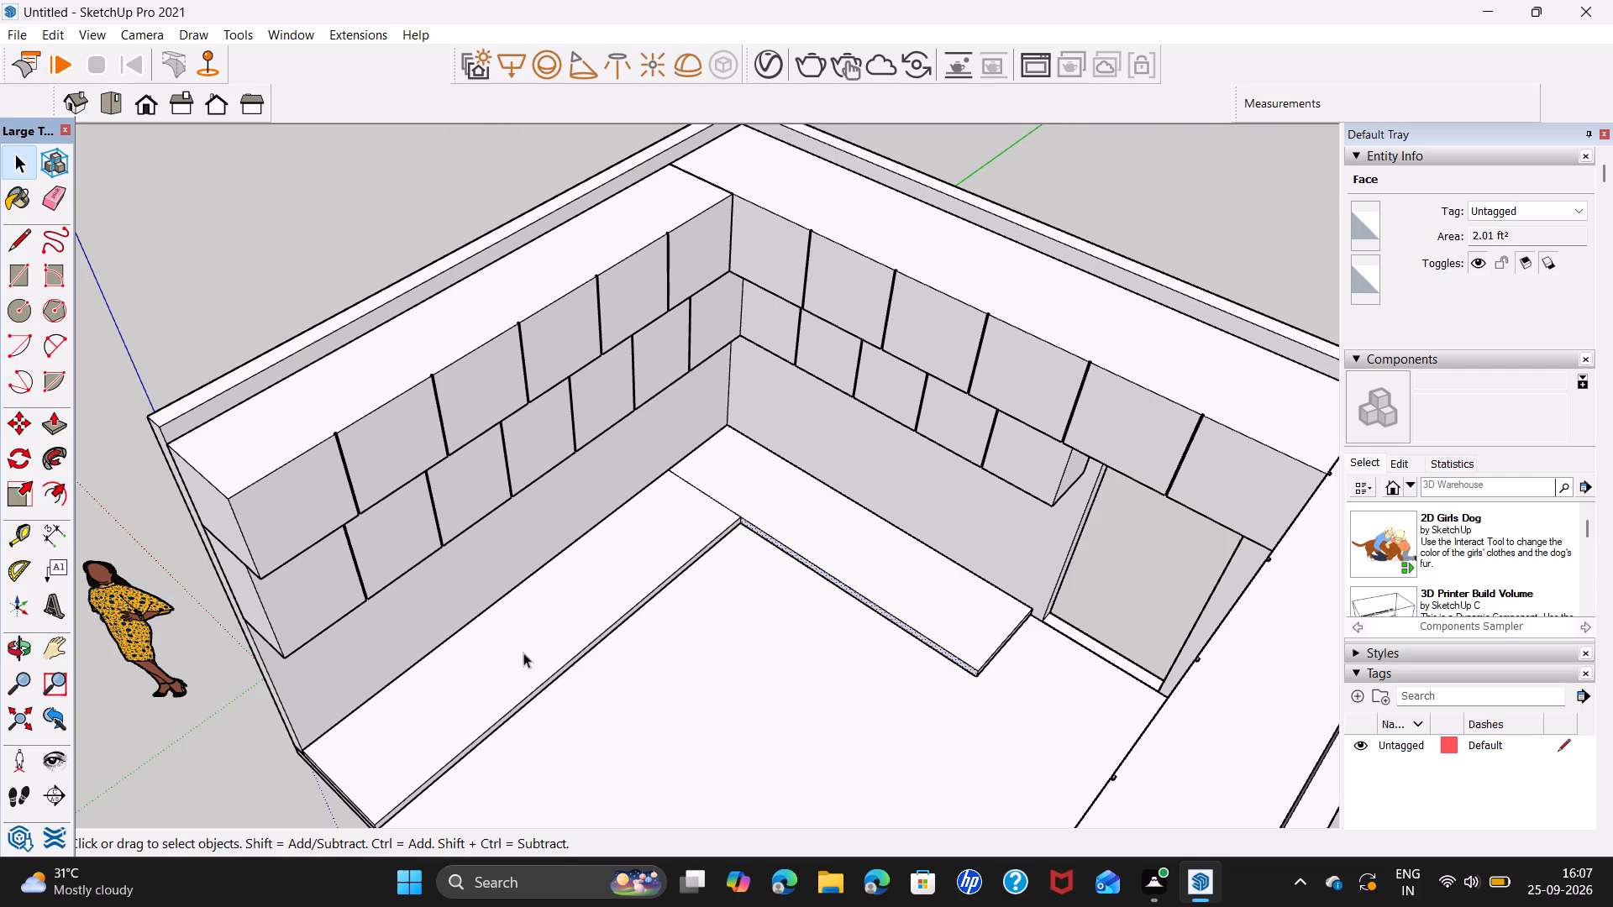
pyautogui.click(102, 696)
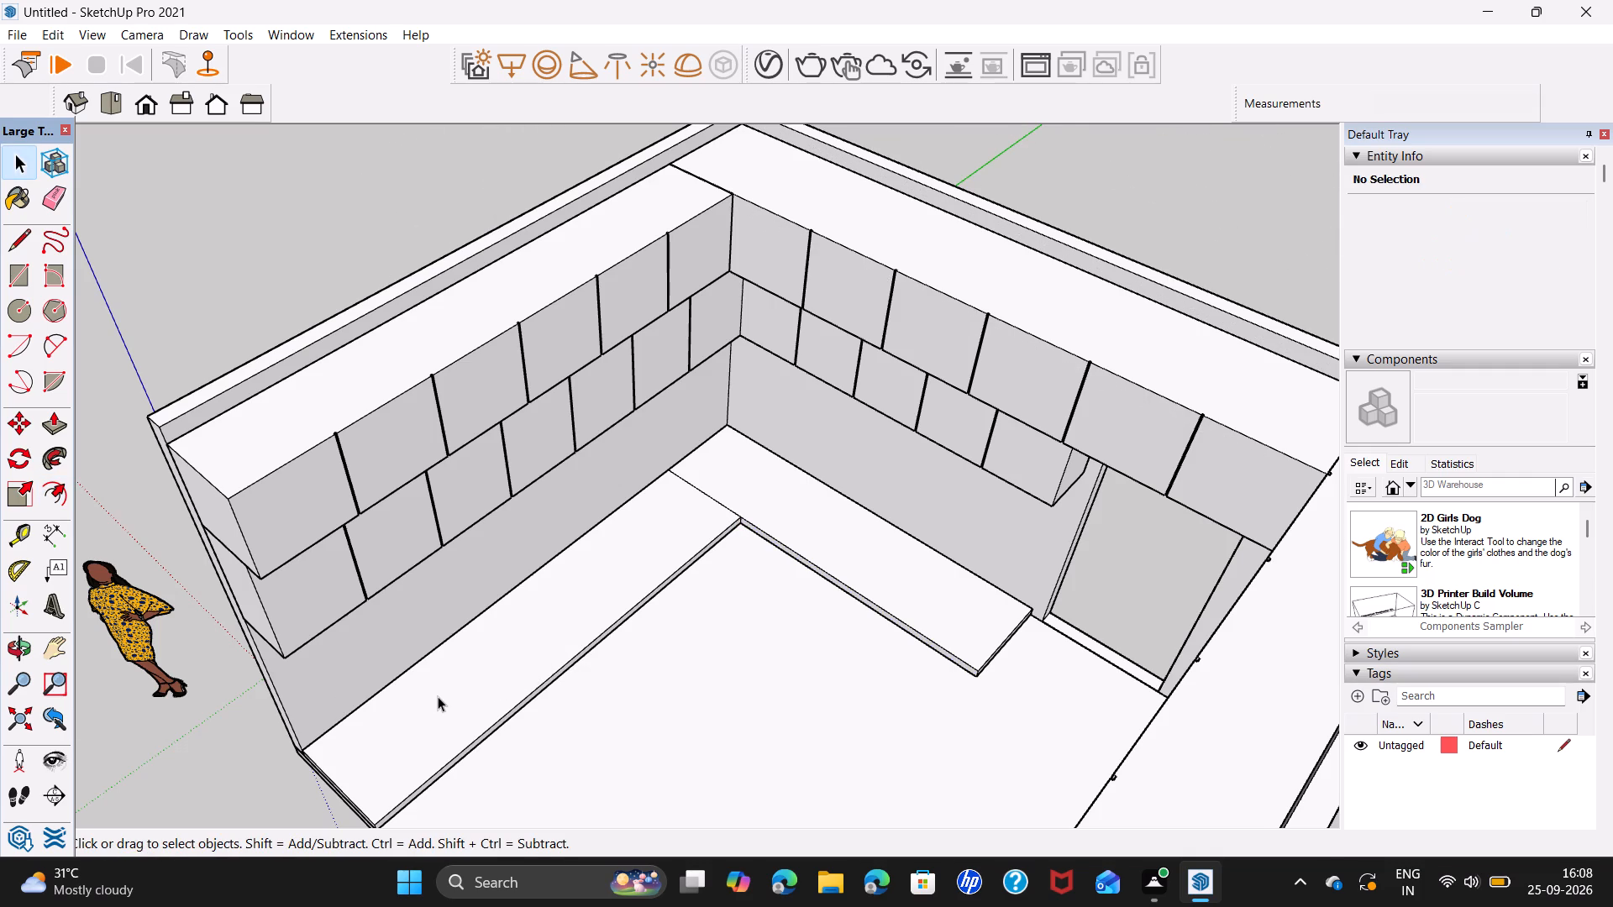
# Offset the outline of the plinth's top face along the side wall inward by 3".
pyautogui.click(438, 696)
pyautogui.click(50, 503)
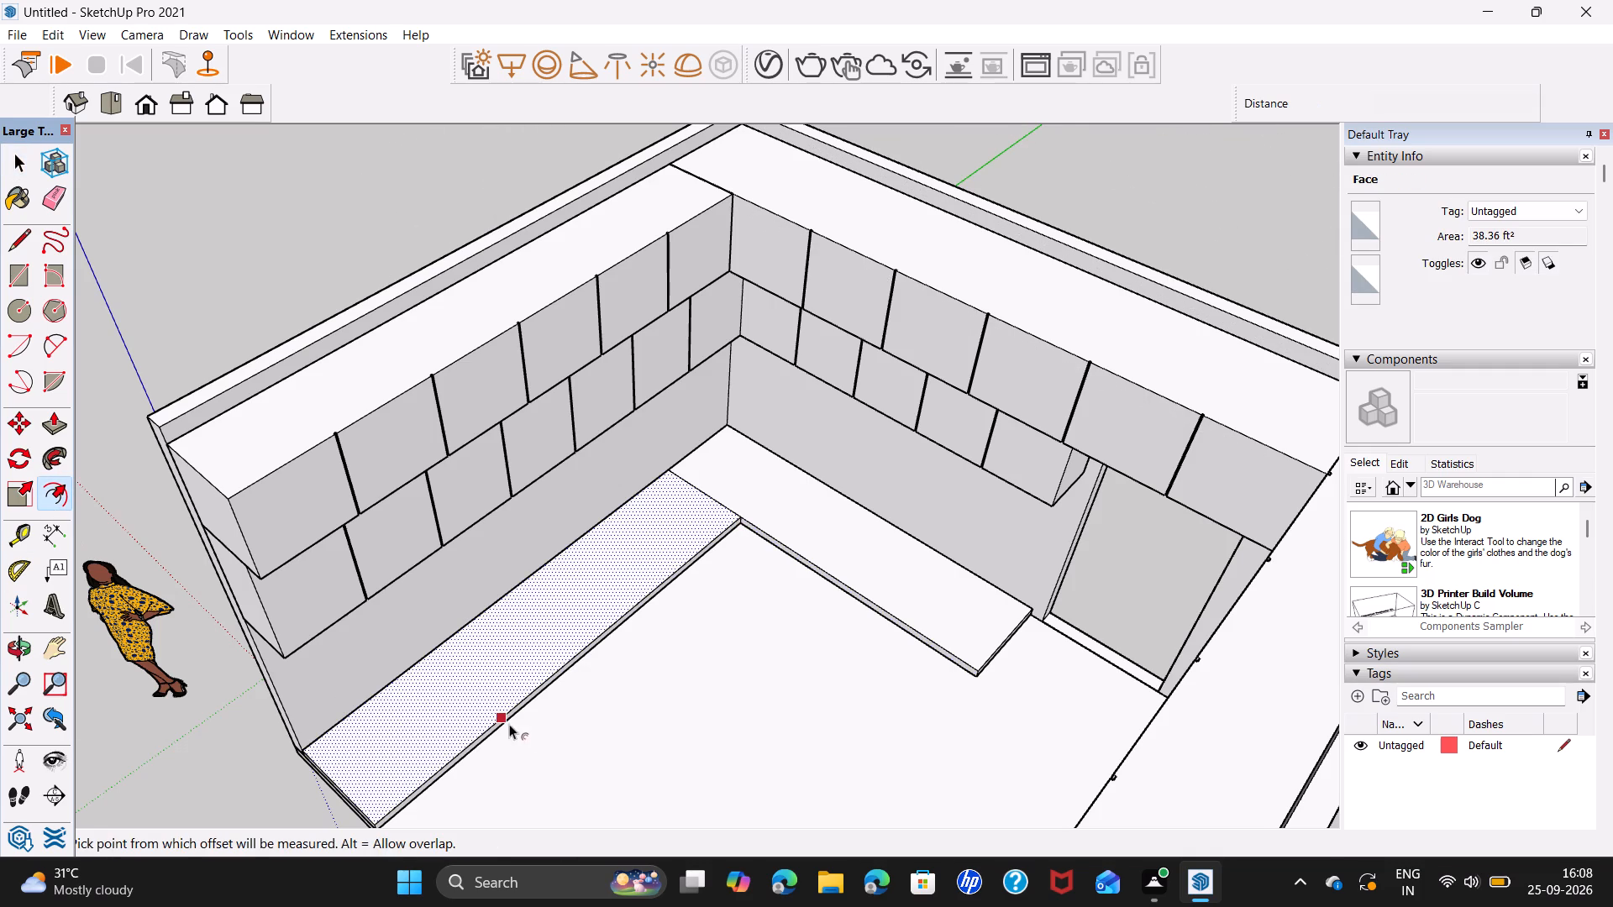
pyautogui.click(498, 699)
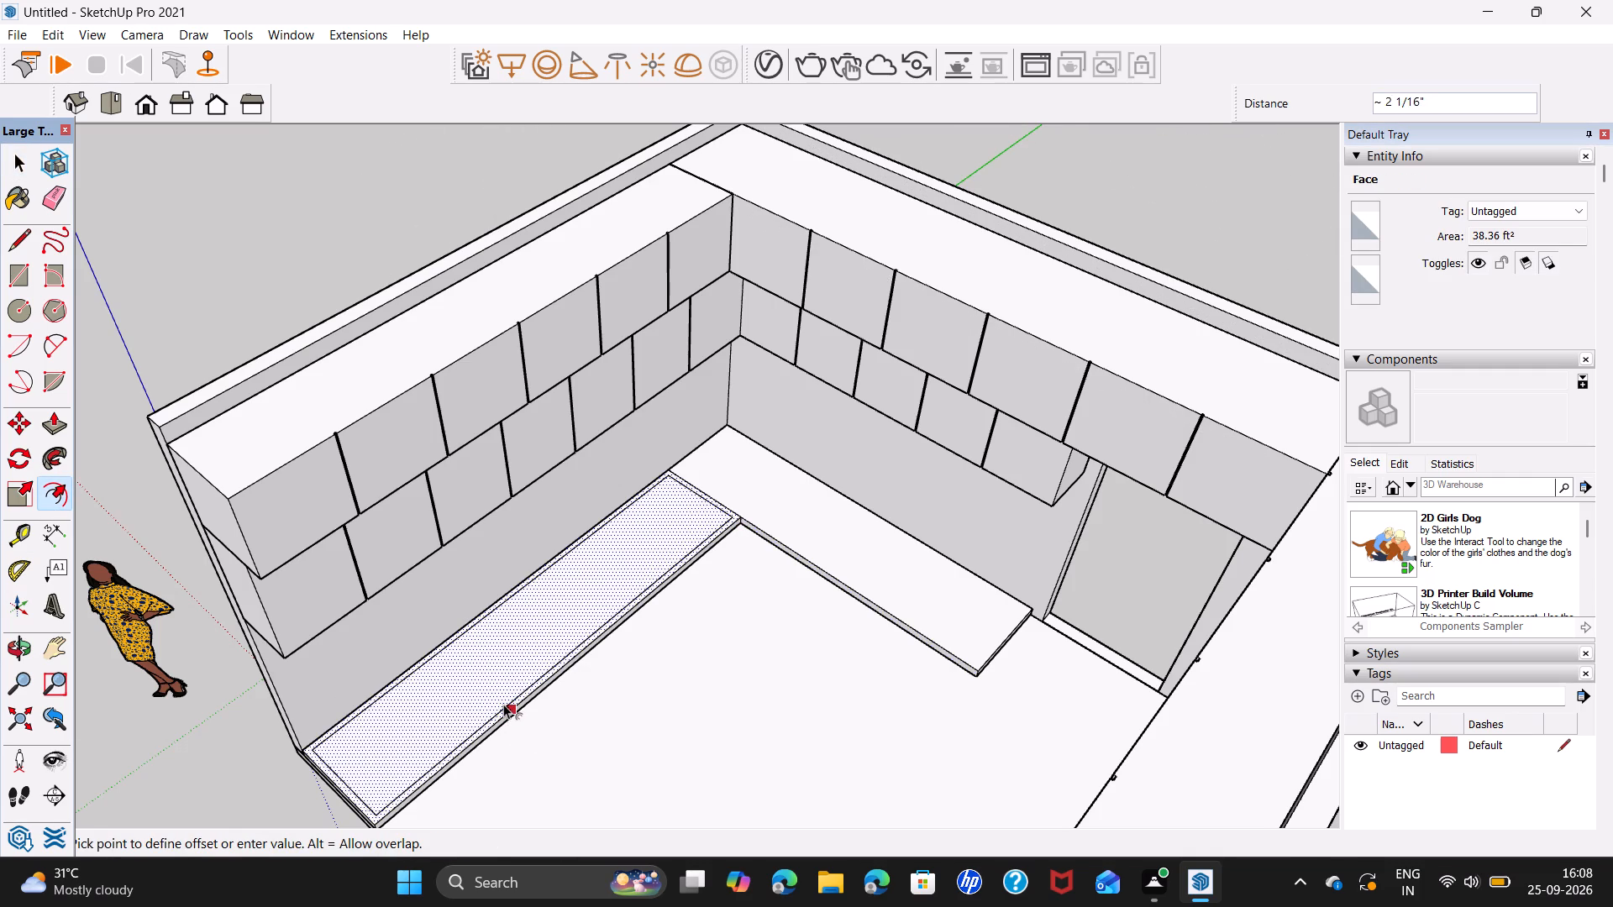
pyautogui.press('3')
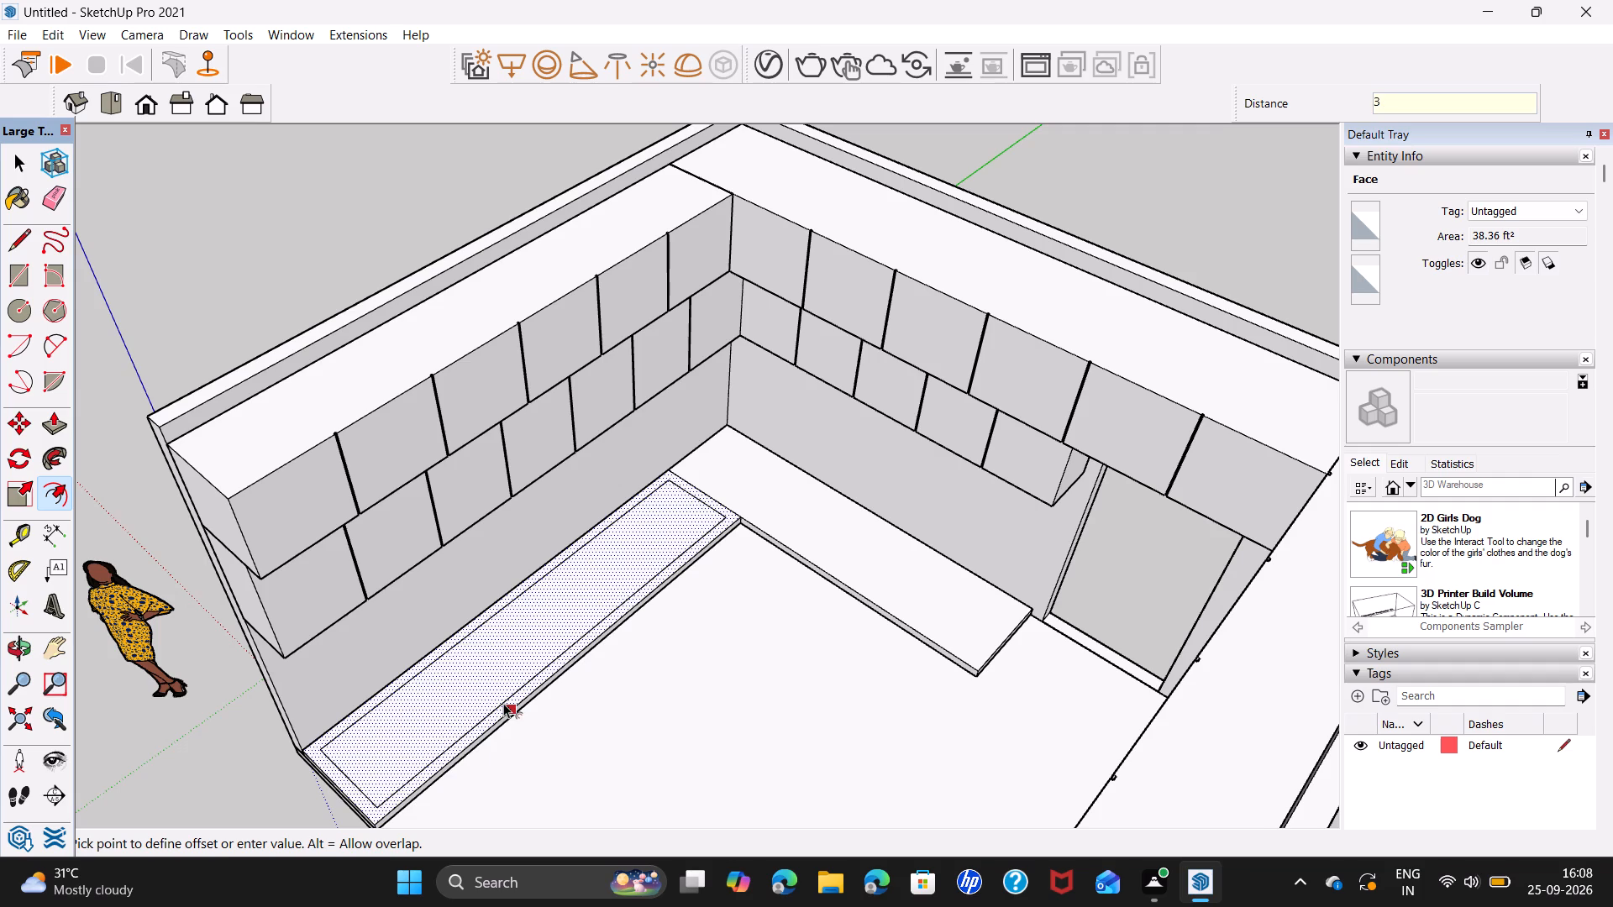
pyautogui.press('Return')
pyautogui.press('space')
# Offset the outline of the plinth's top face along the back wall inward by 3".
pyautogui.click(906, 596)
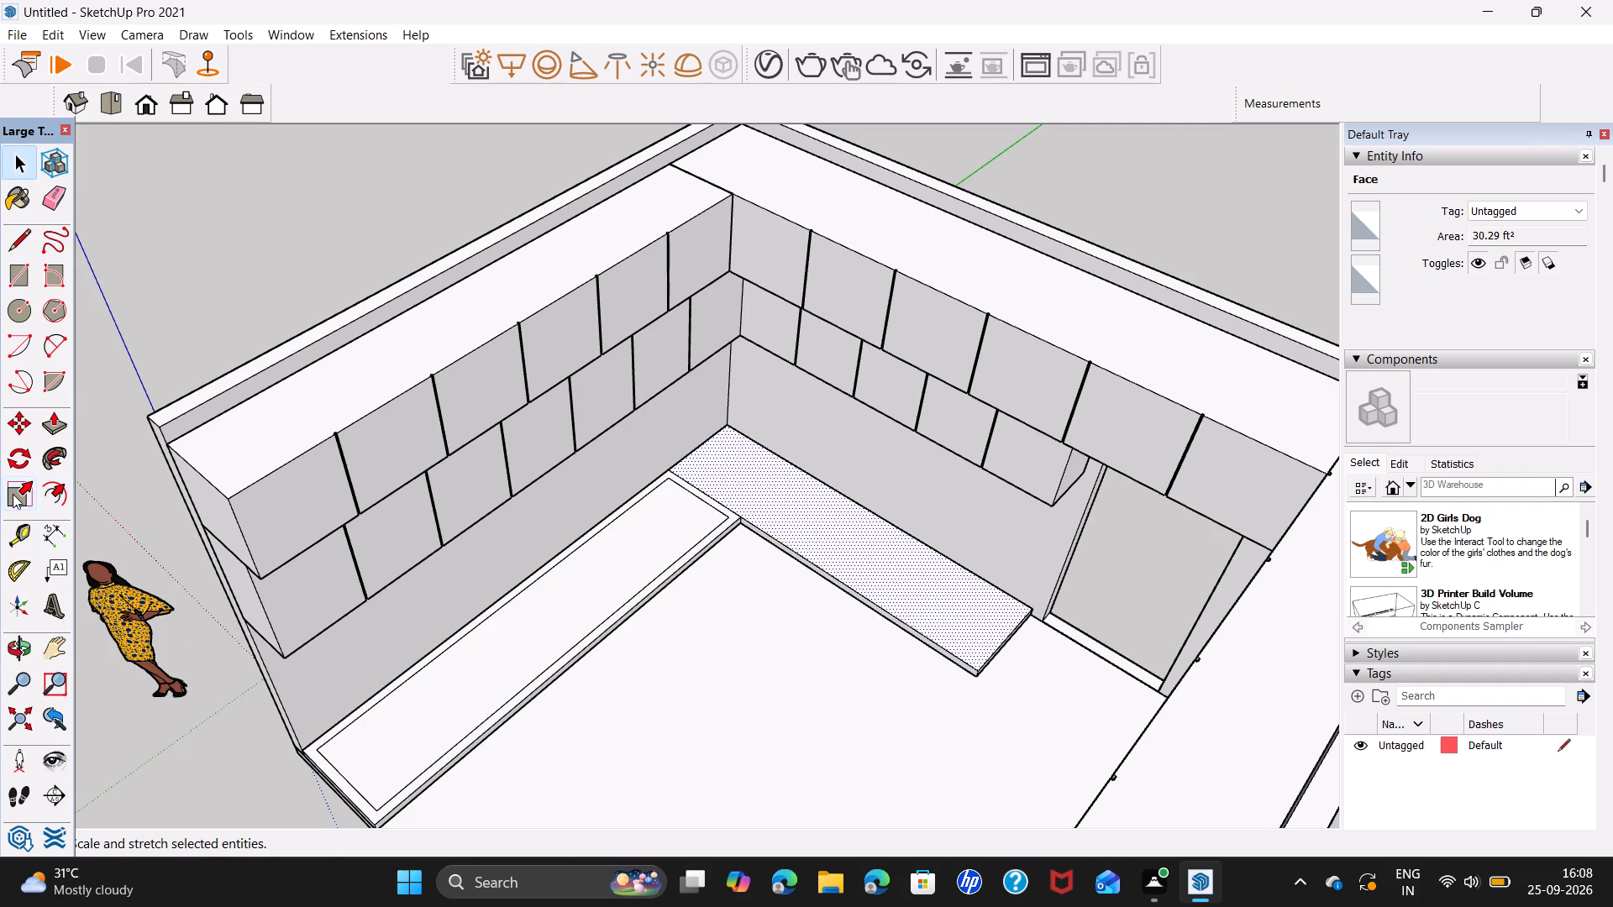
pyautogui.moveTo(13, 494); pyautogui.dragTo(19, 503)
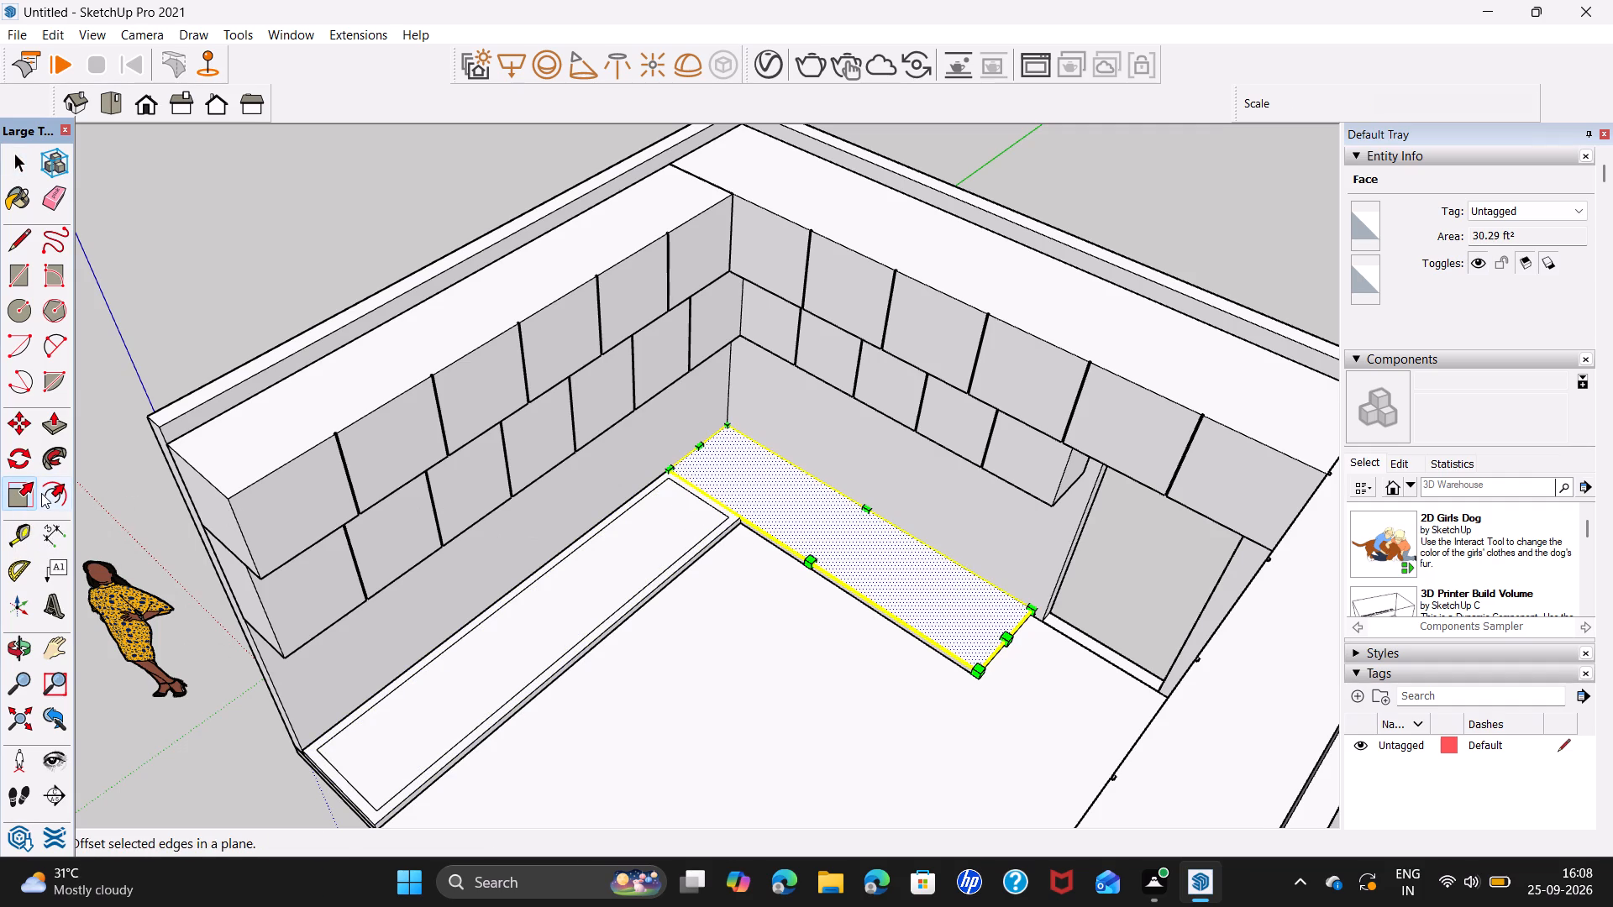
pyautogui.click(41, 493)
pyautogui.click(870, 594)
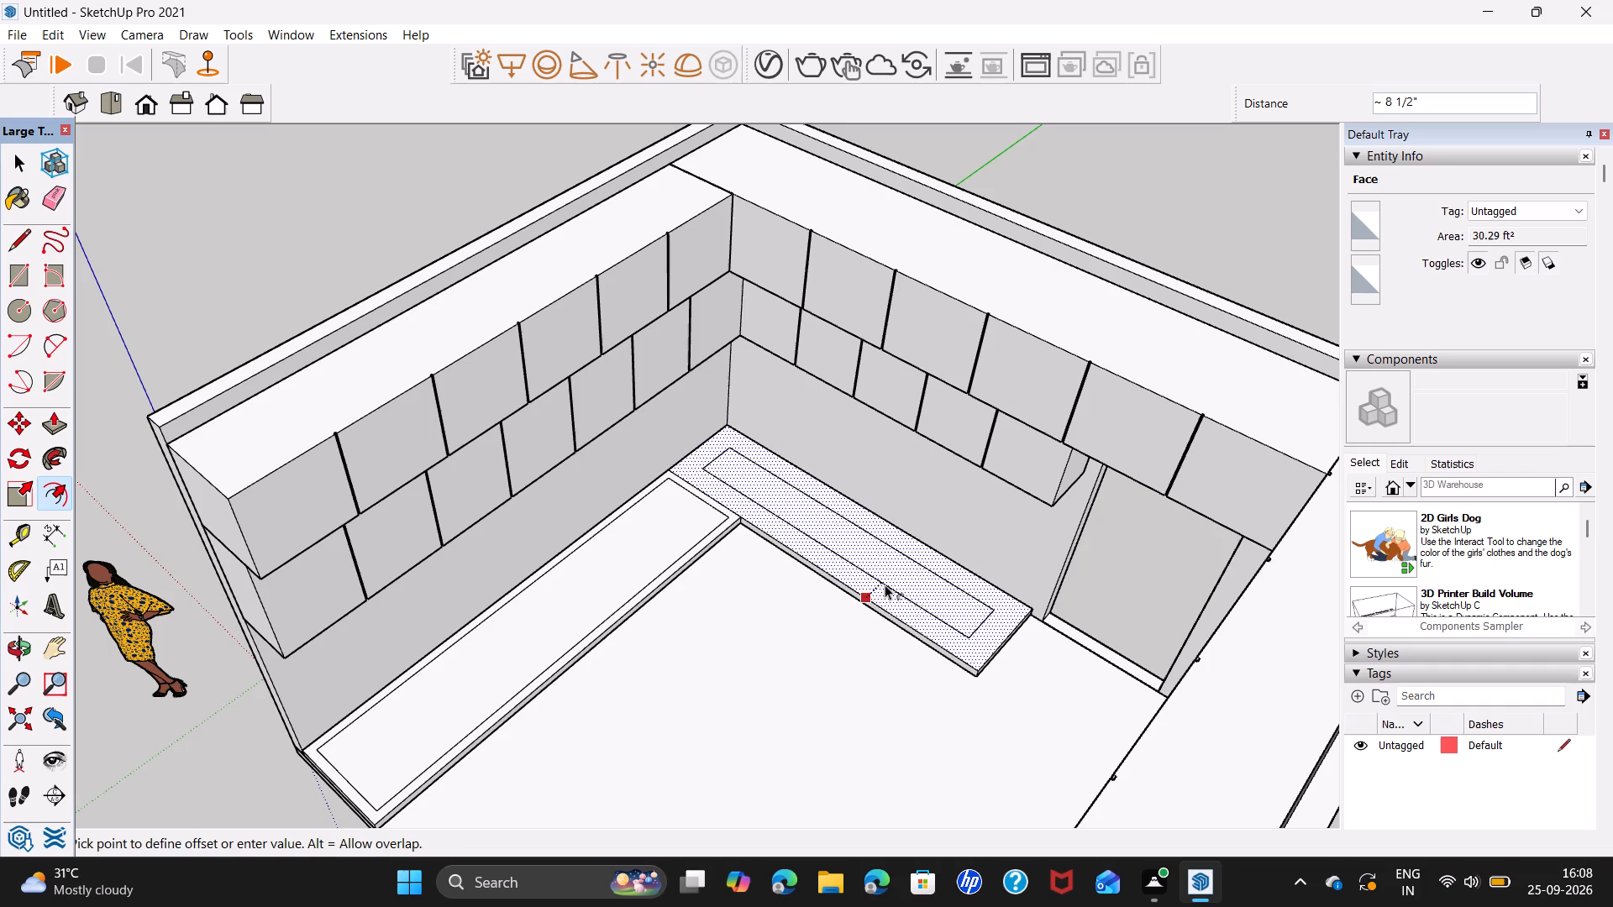
pyautogui.press('3')
pyautogui.press('Return')
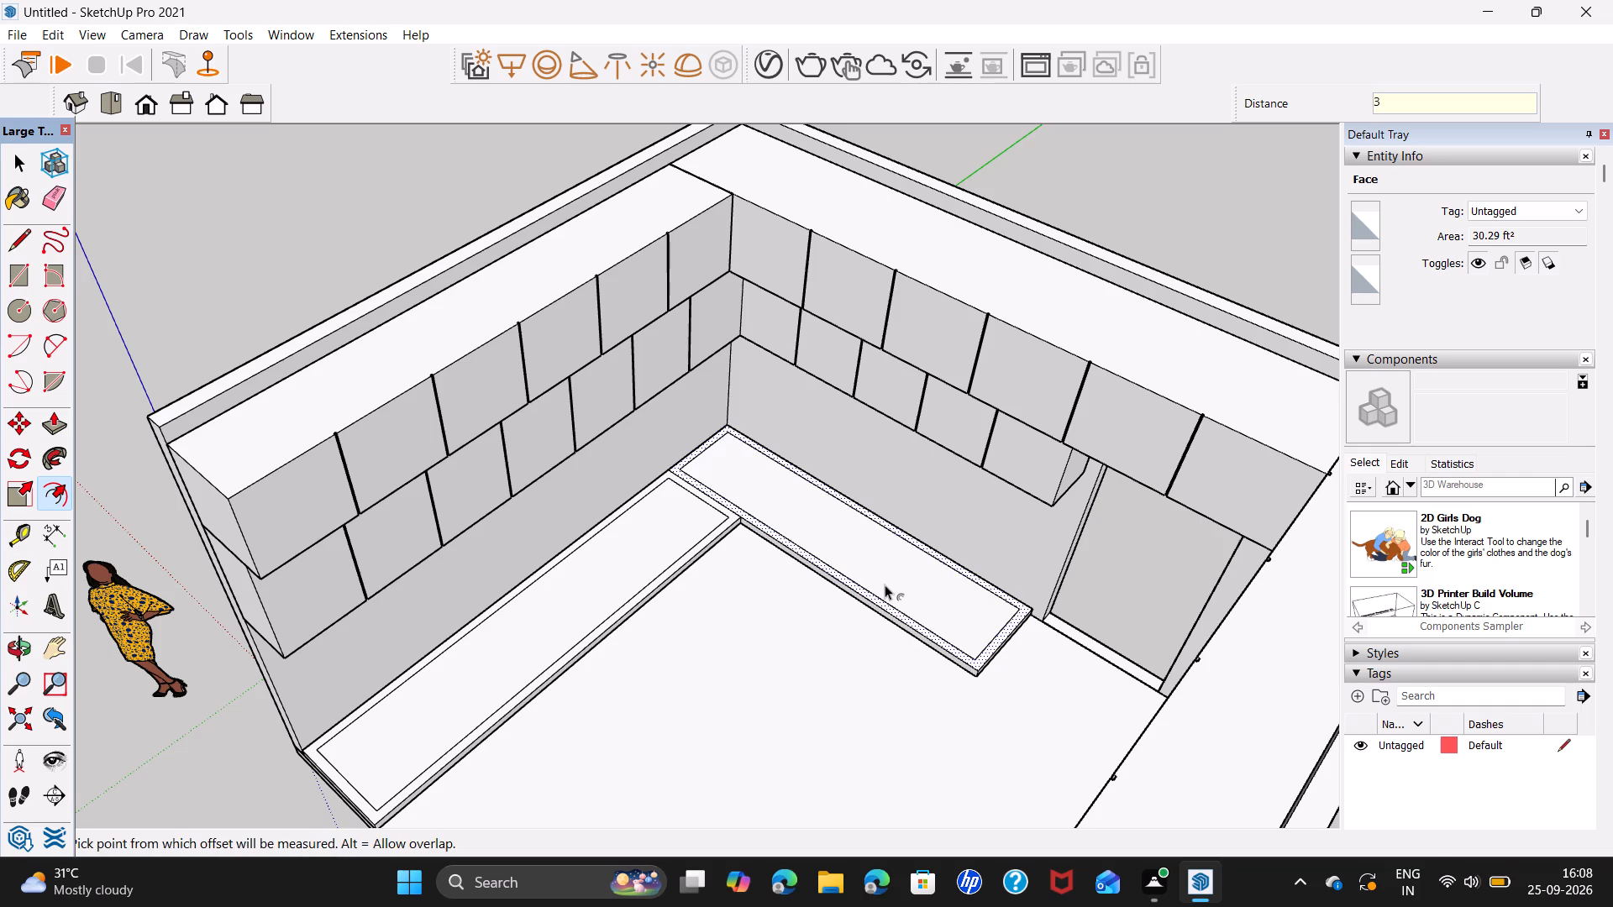
pyautogui.press('space')
# Delete the dividing line across the plinth top and the offset edges along the walls and beside the dividing line at the corner.
pyautogui.scroll(4, 698, 476)
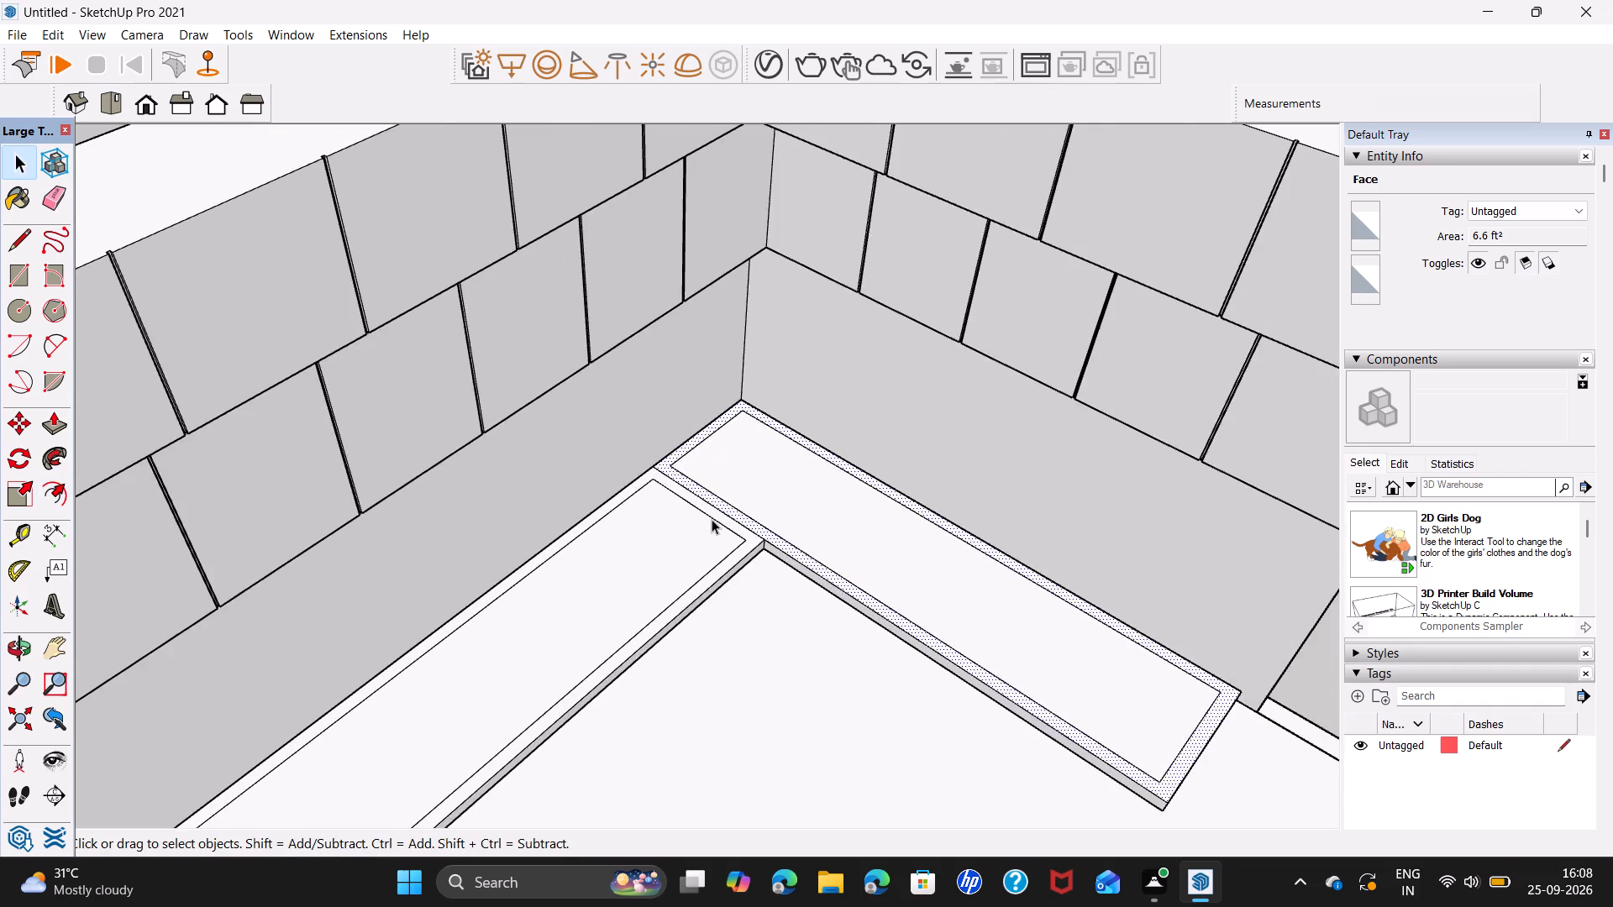
pyautogui.scroll(5, 712, 519)
pyautogui.click(715, 521)
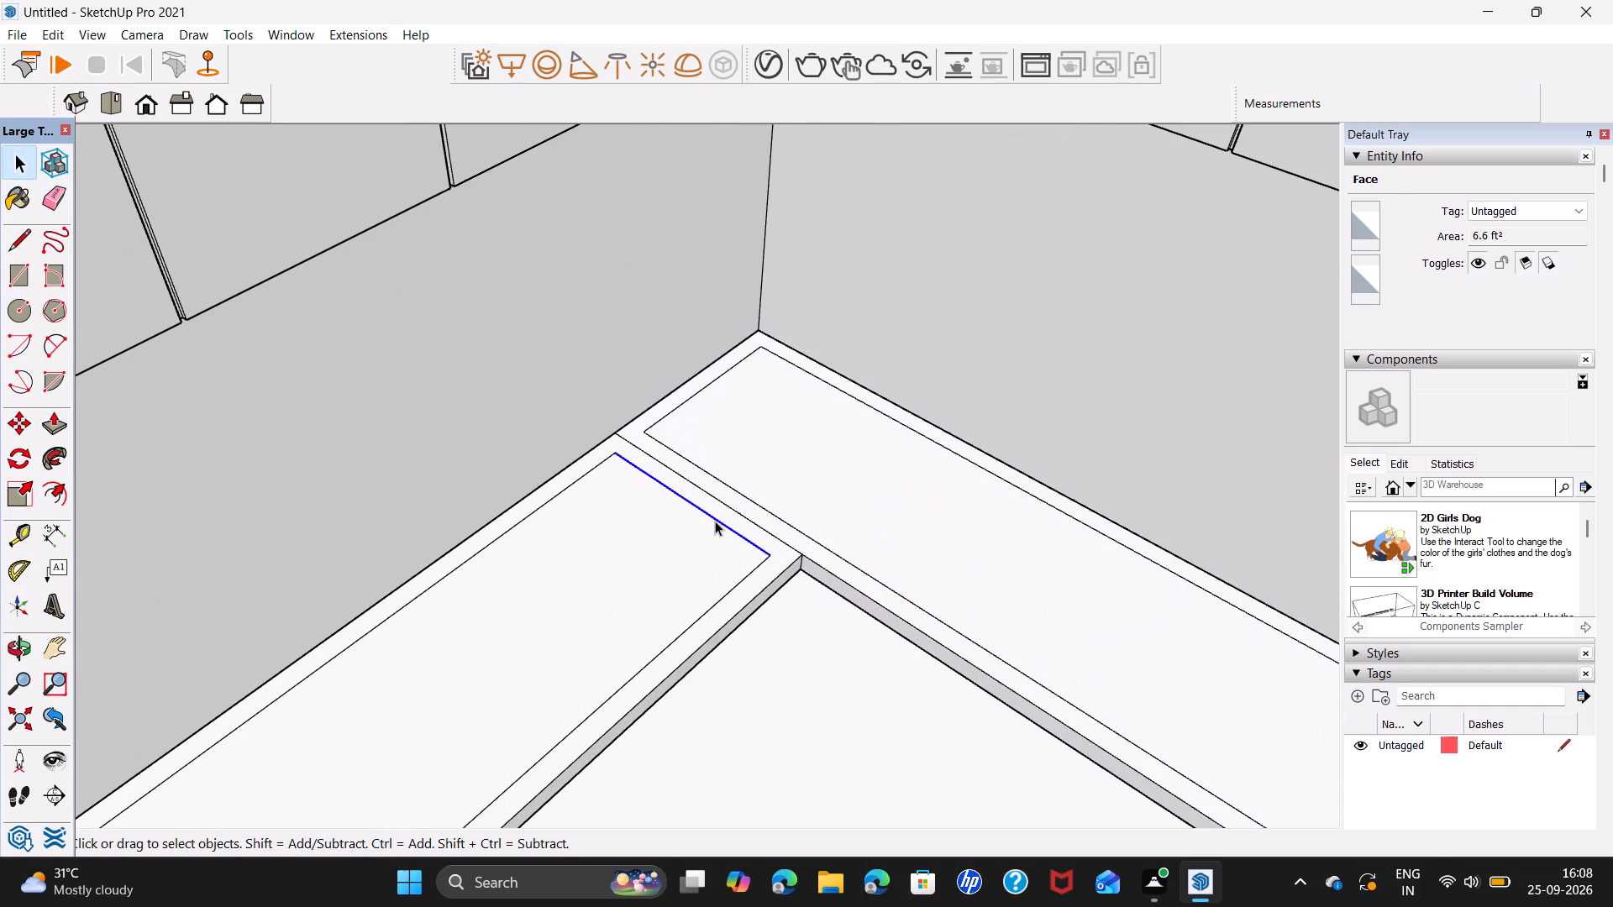
pyautogui.press('Delete')
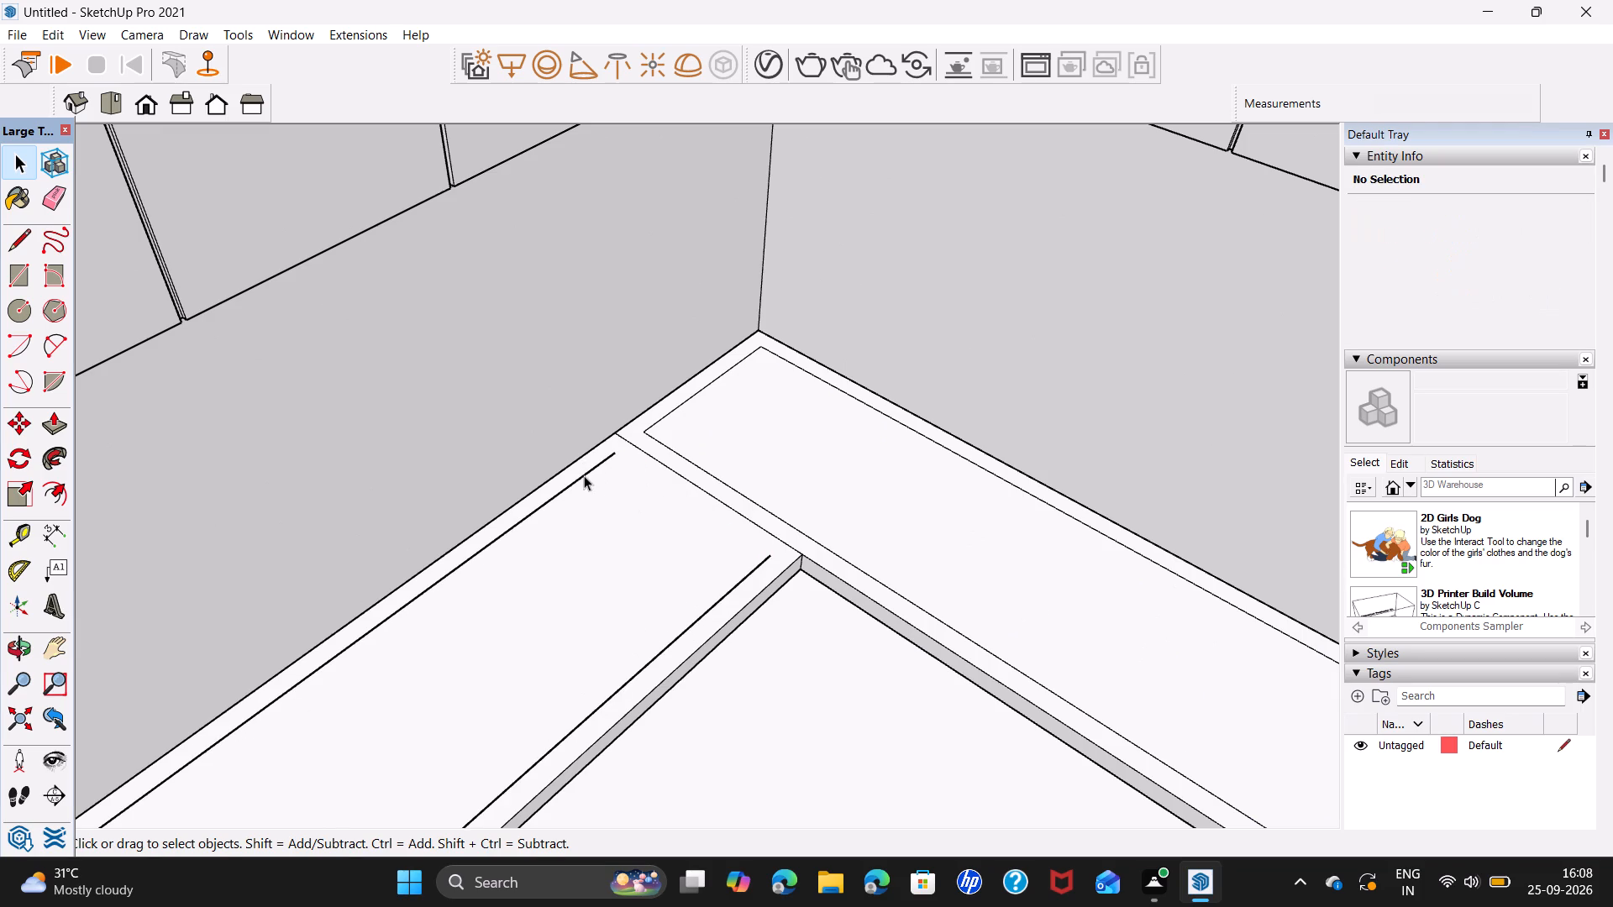
pyautogui.click(584, 475)
pyautogui.press('Delete')
pyautogui.click(702, 495)
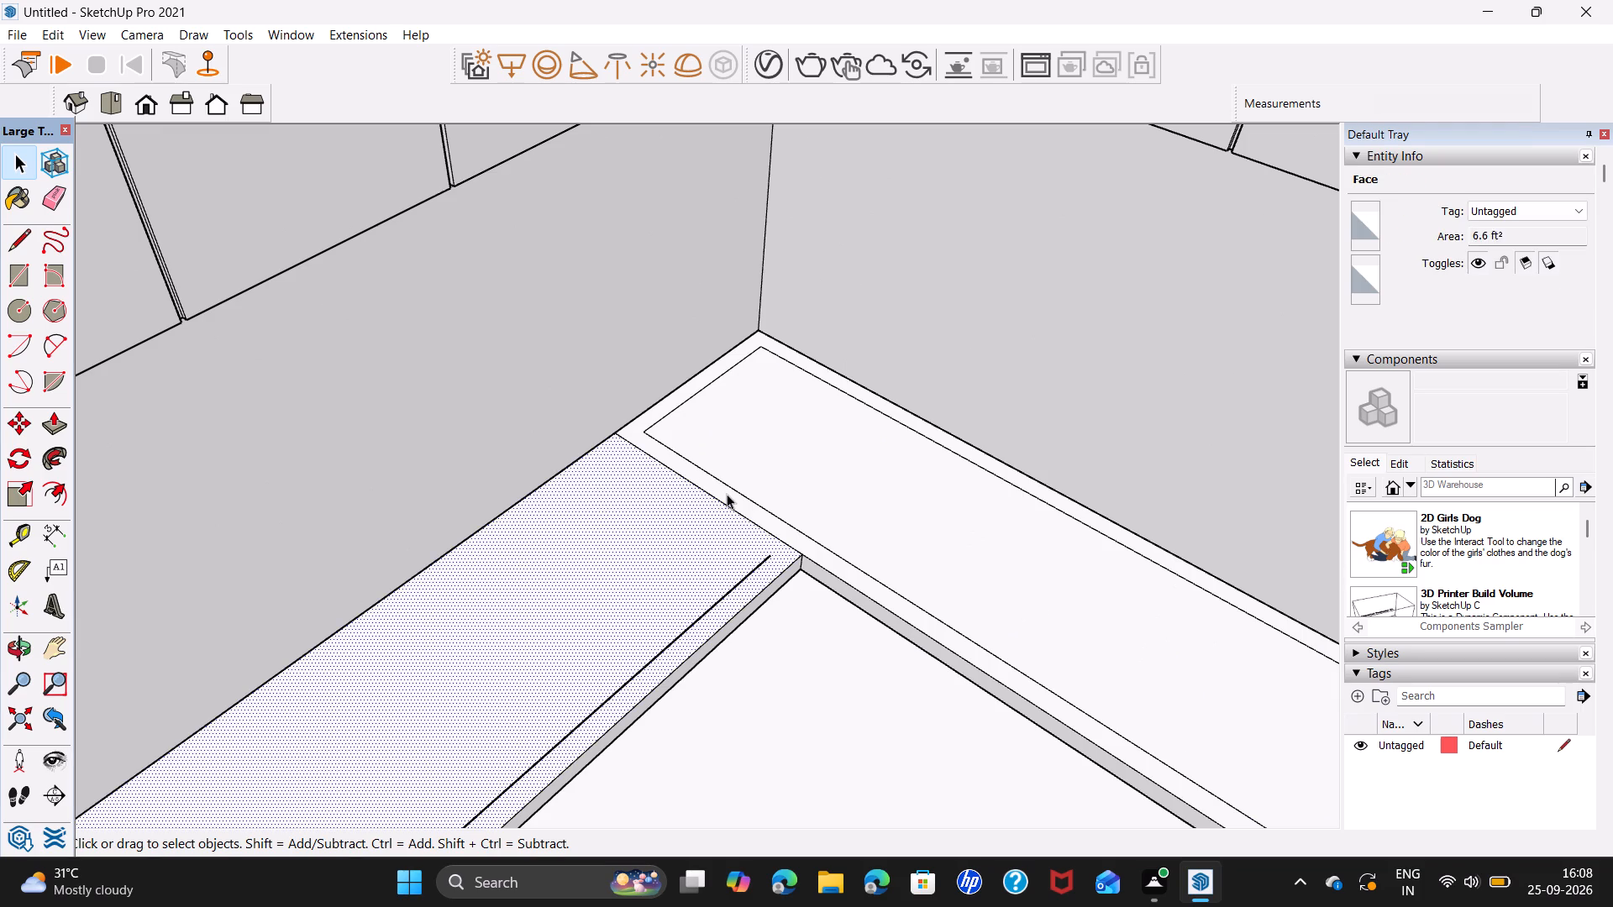
pyautogui.click(727, 504)
pyautogui.press('Delete')
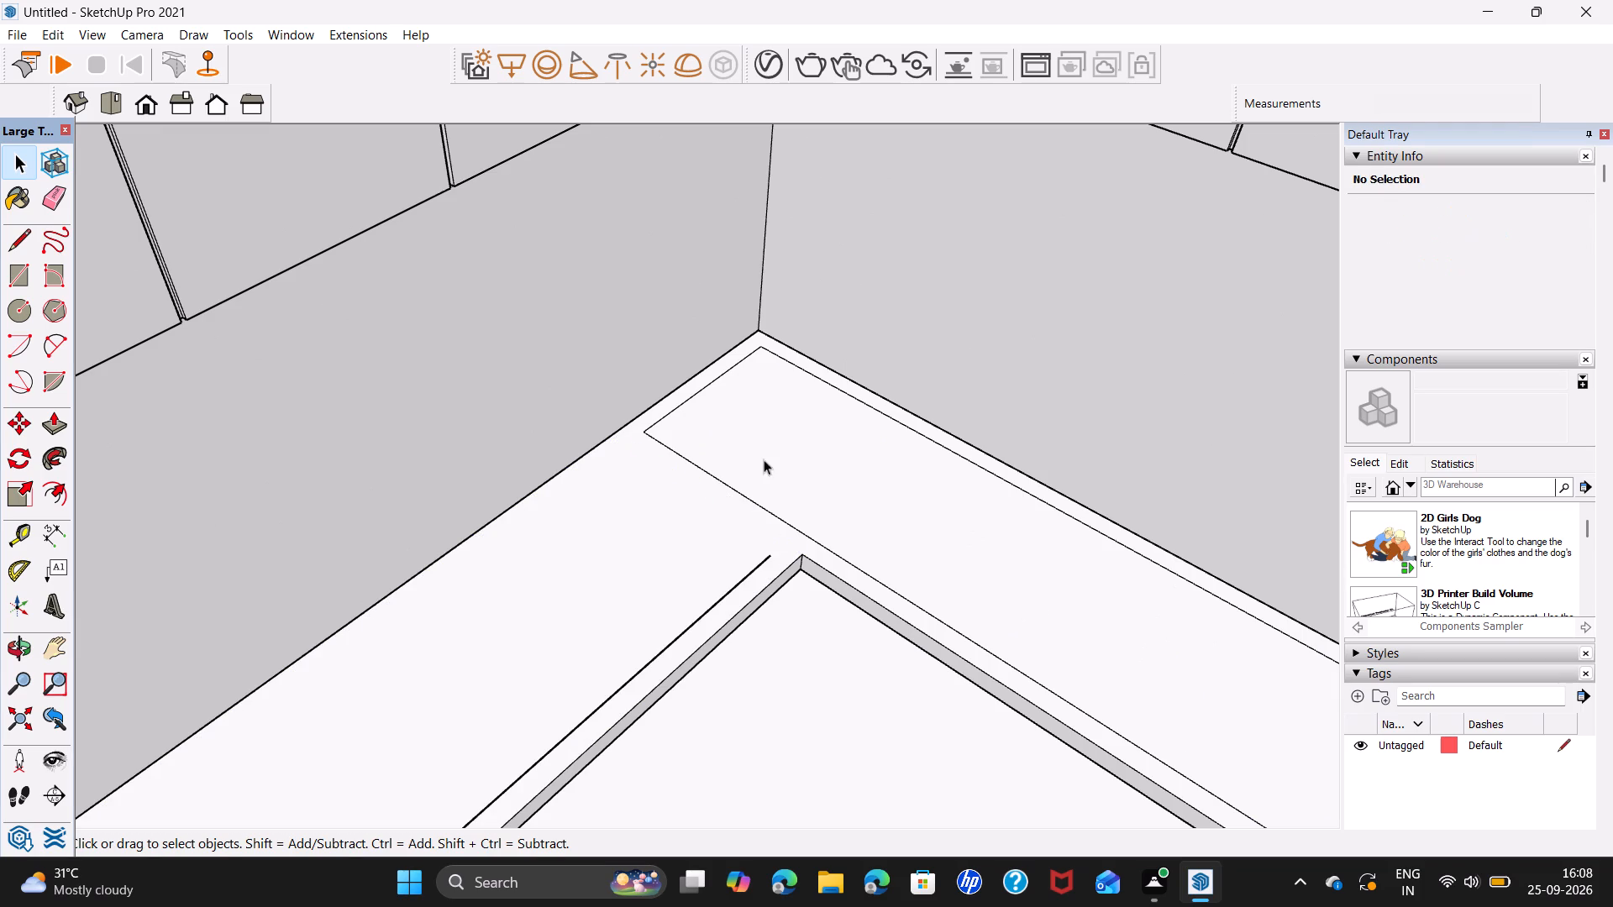
pyautogui.click(689, 399)
pyautogui.press('Delete')
pyautogui.click(845, 394)
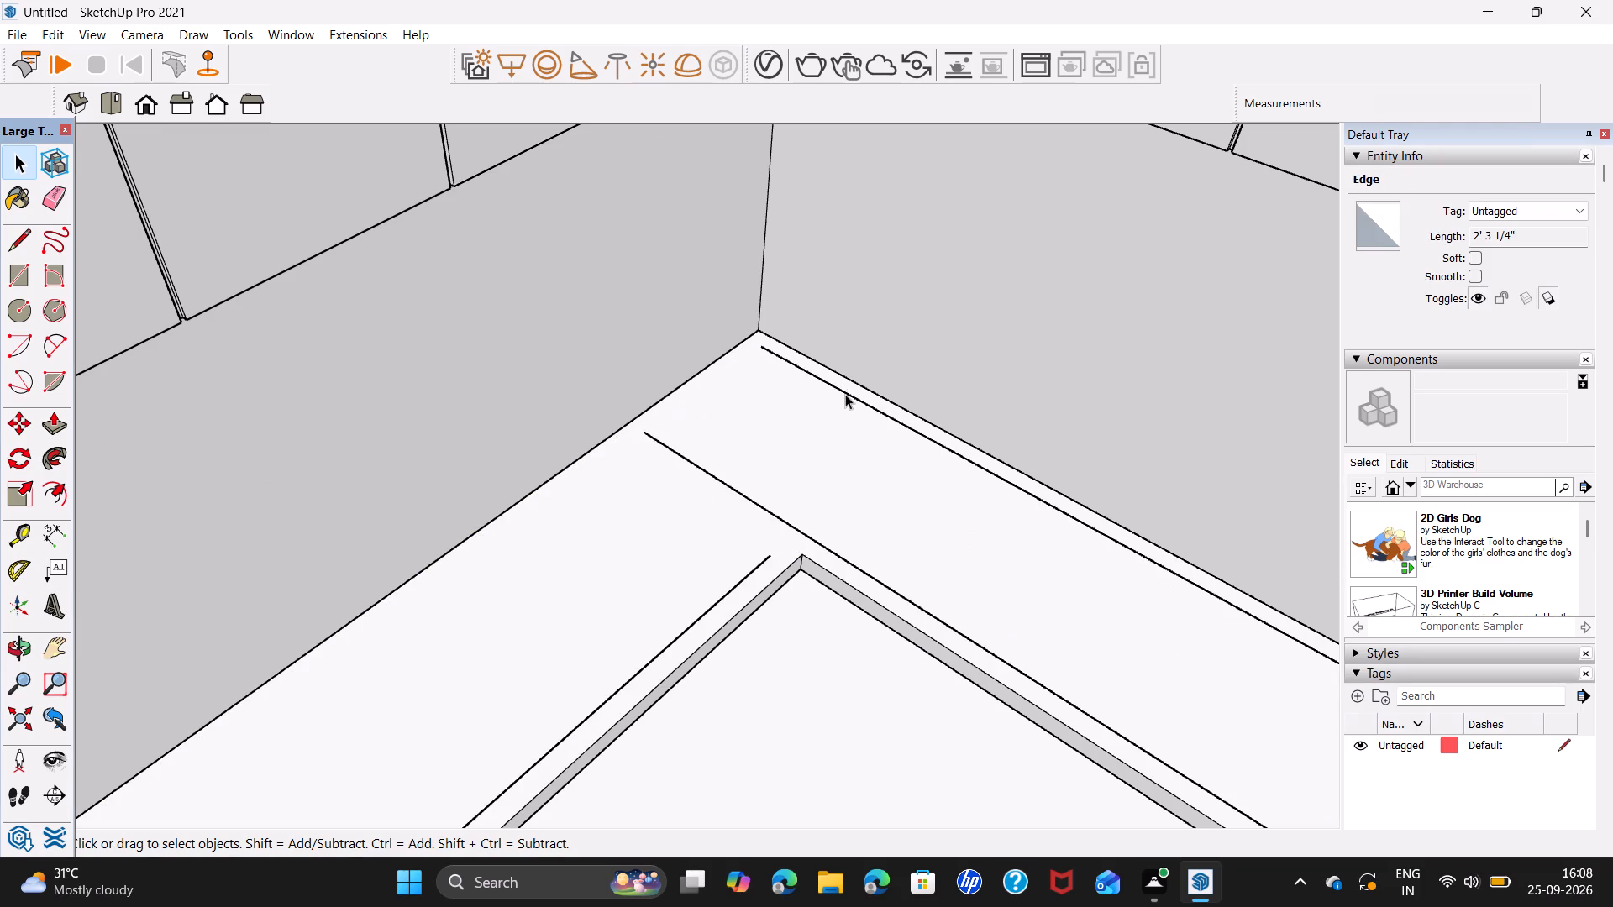
pyautogui.press('Delete')
# Draw a 3" line extending the inset edge at the side-wall leg's free end to the side wall.
pyautogui.scroll(-4, 959, 518)
pyautogui.scroll(-4, 1022, 586)
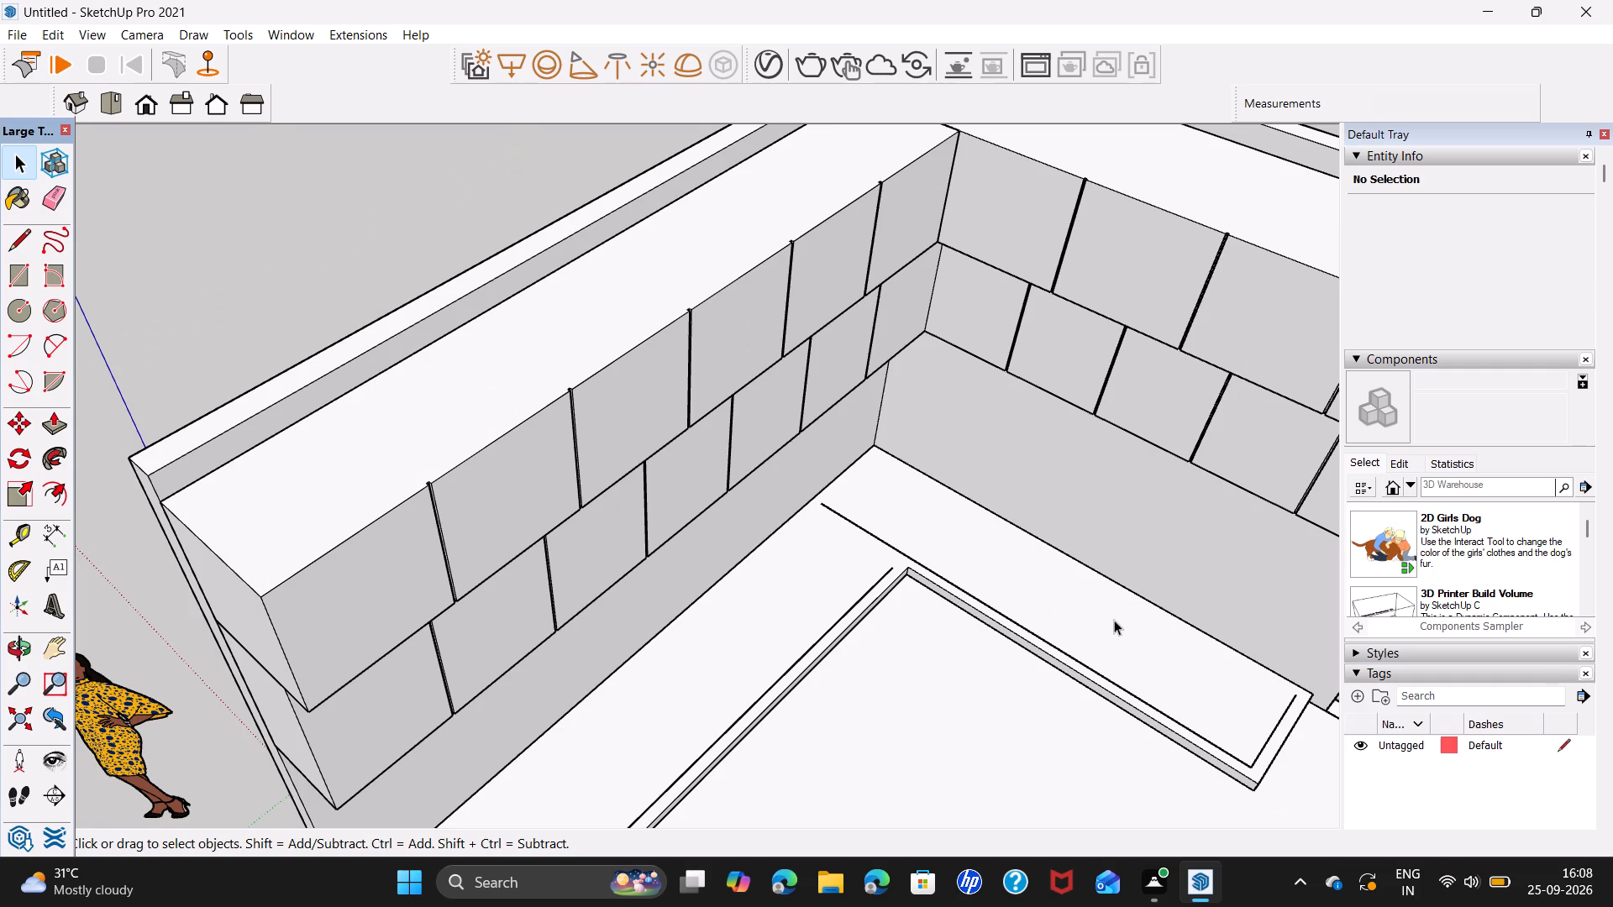
pyautogui.moveTo(1114, 620); pyautogui.dragTo(1112, 501, button='middle')
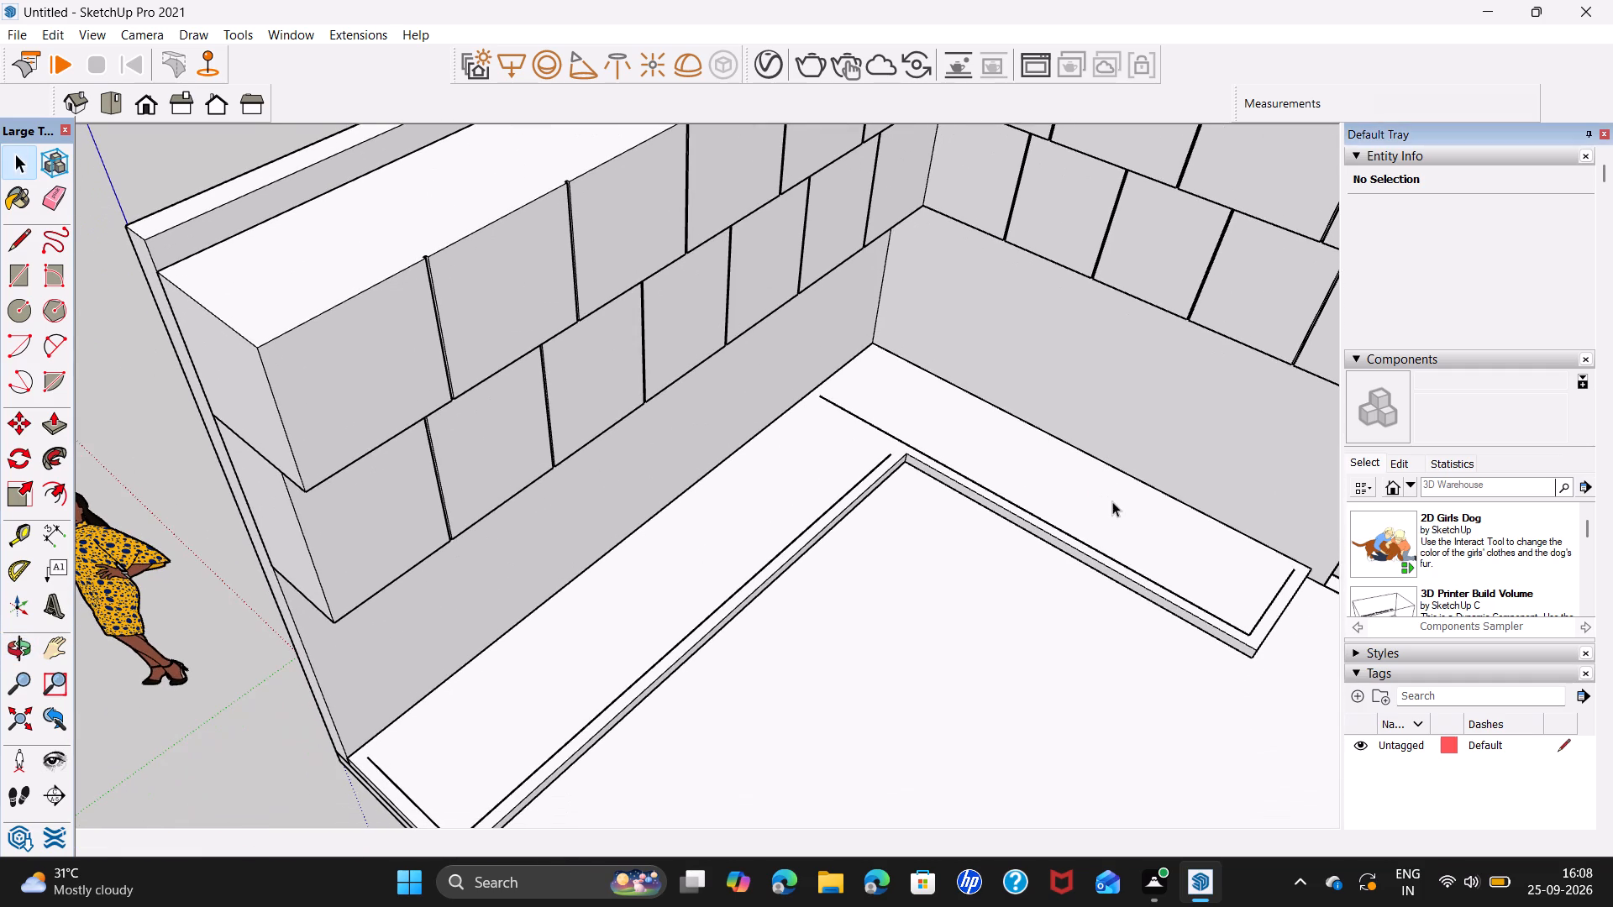
pyautogui.press('l')
pyautogui.click(367, 760)
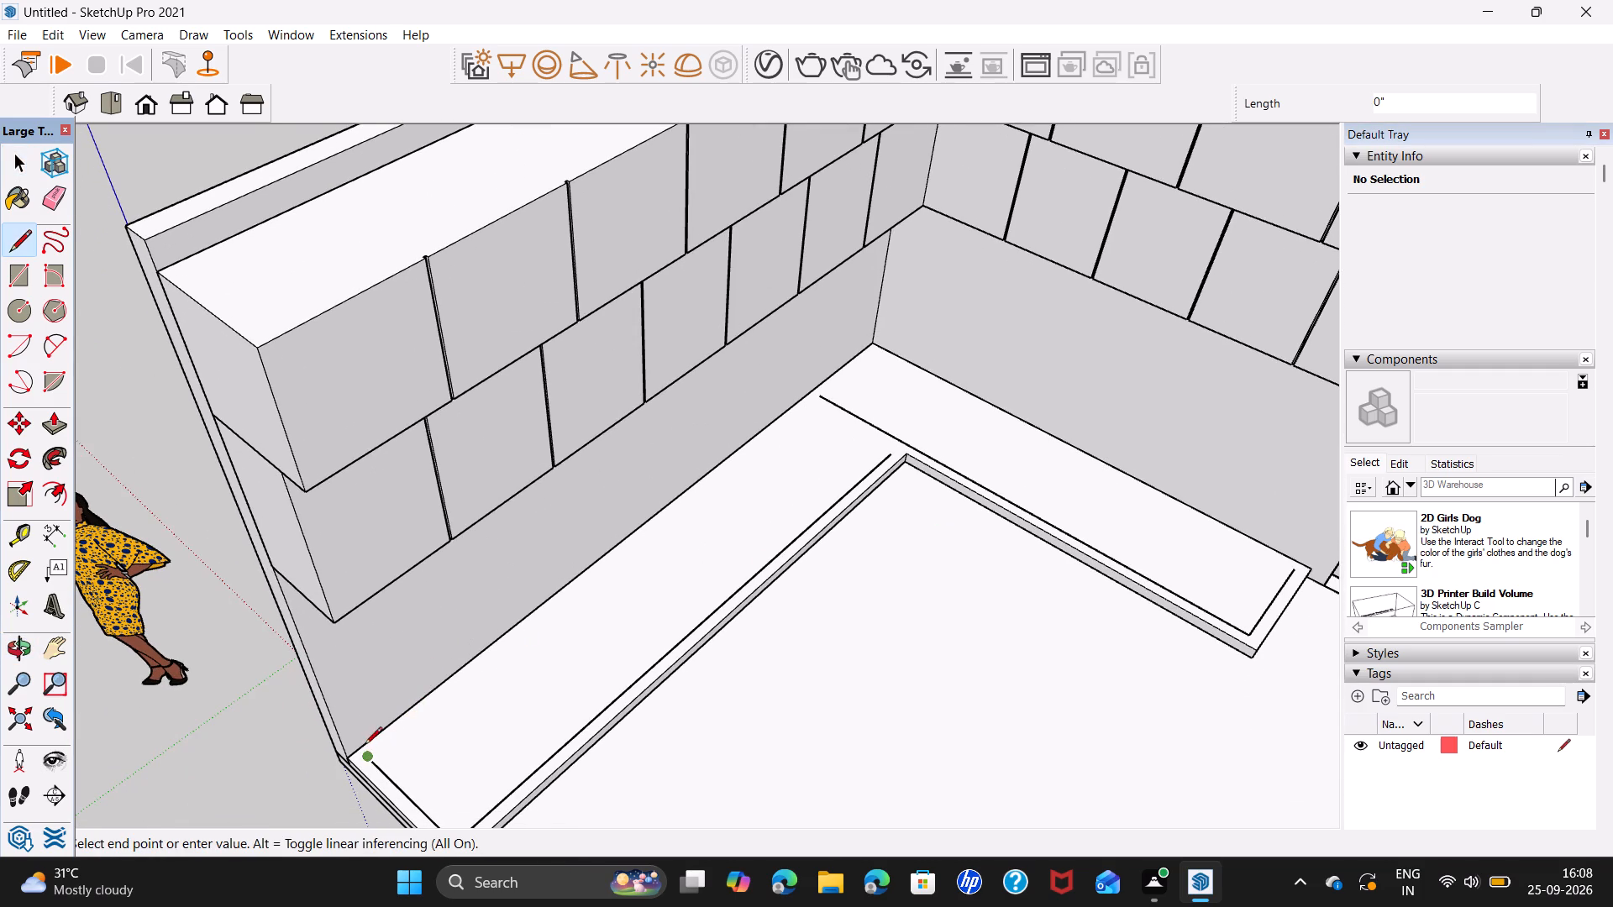
pyautogui.click(354, 747)
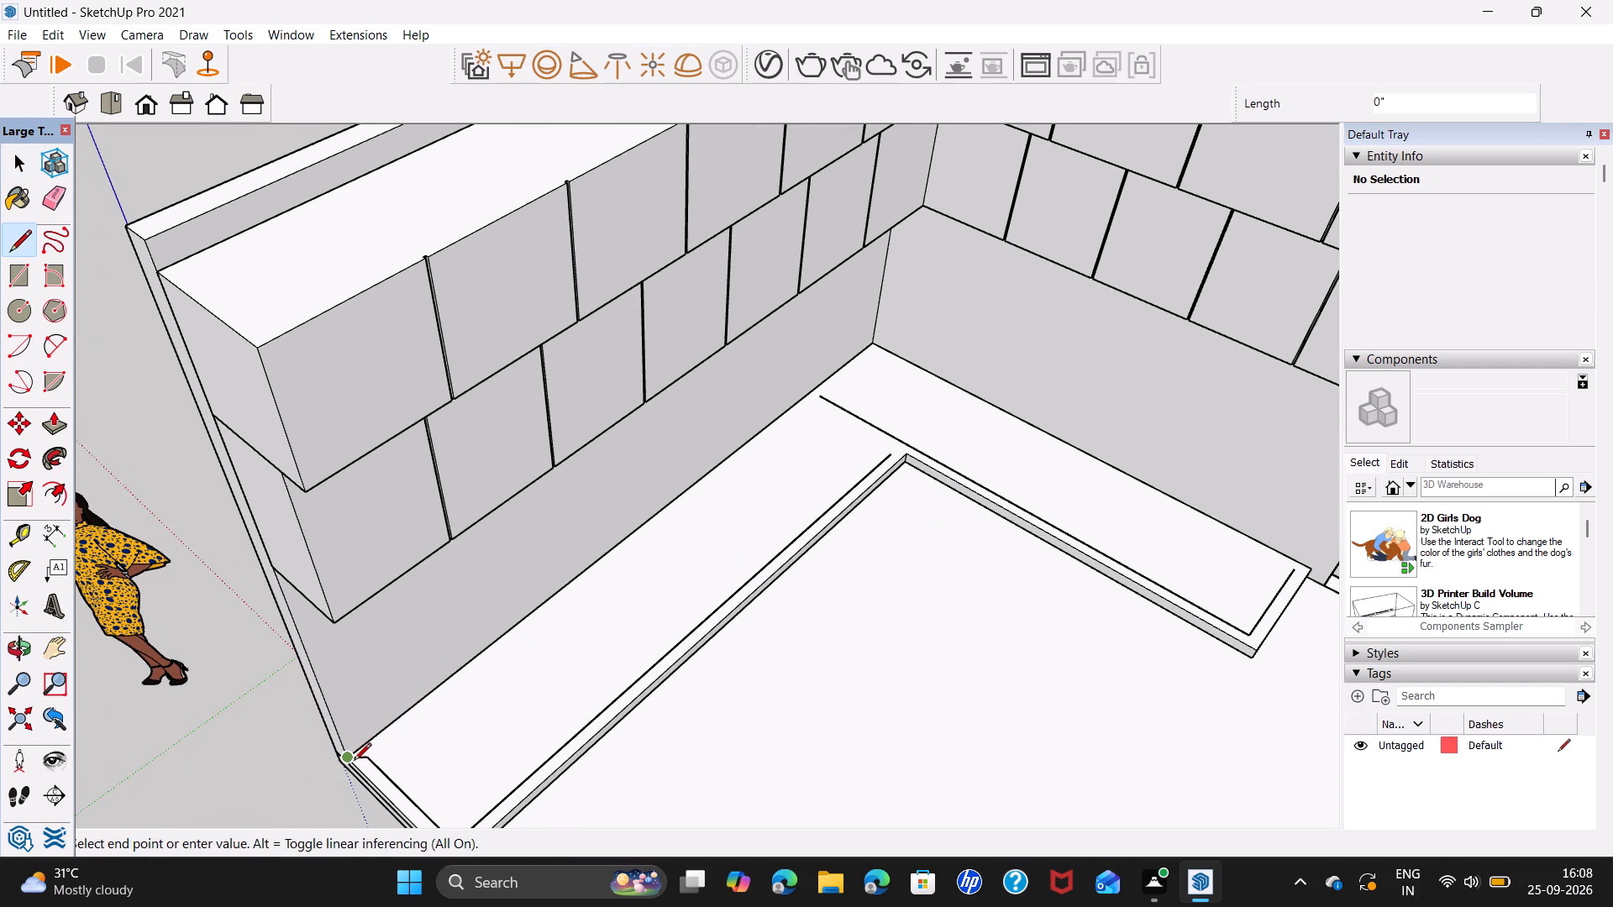
pyautogui.hotkey('ctrl', 'z')
pyautogui.click(367, 759)
pyautogui.scroll(5, 358, 747)
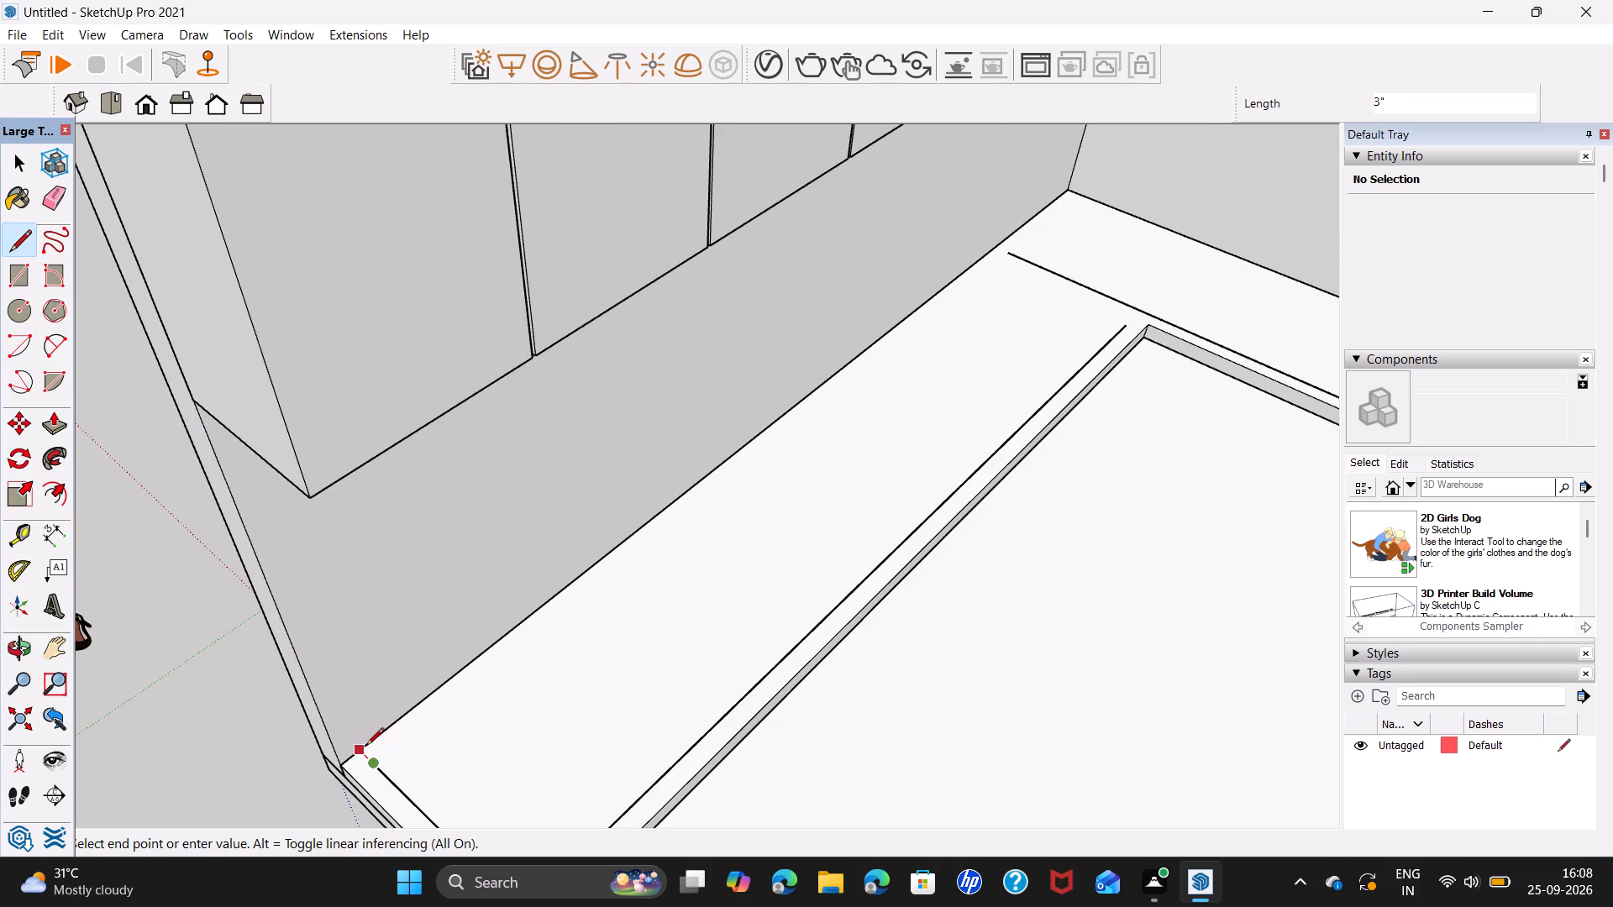
pyautogui.click(366, 747)
pyautogui.press('space')
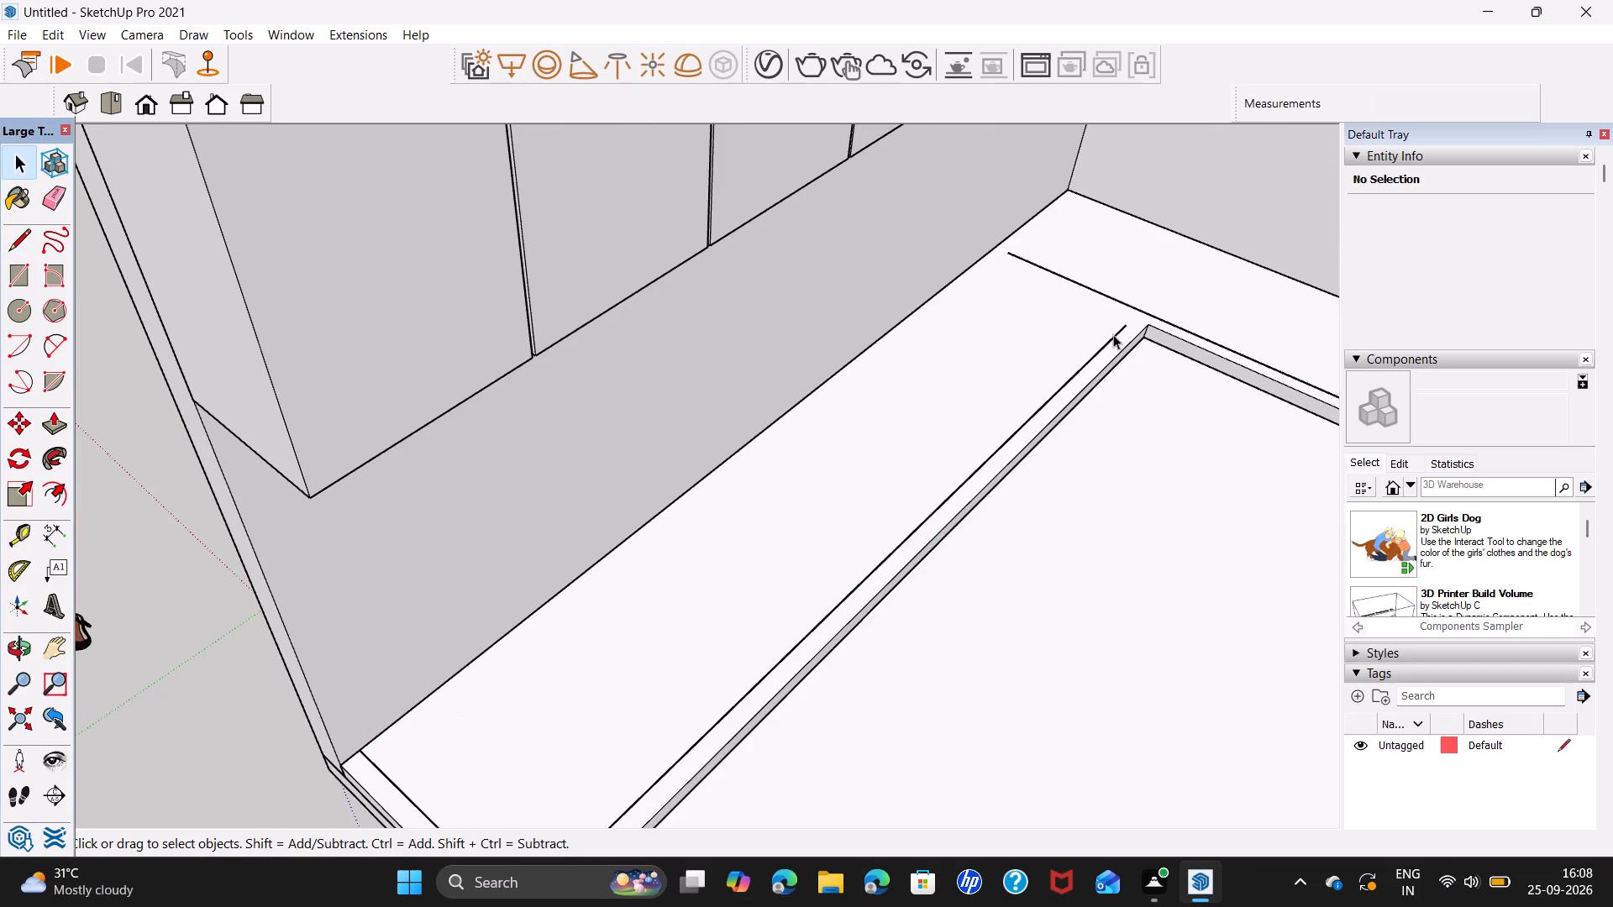
# Extend the side-wall leg's front inset line to meet the back-wall leg's front inset line at the inner corner.
pyautogui.press('l')
pyautogui.click(1122, 329)
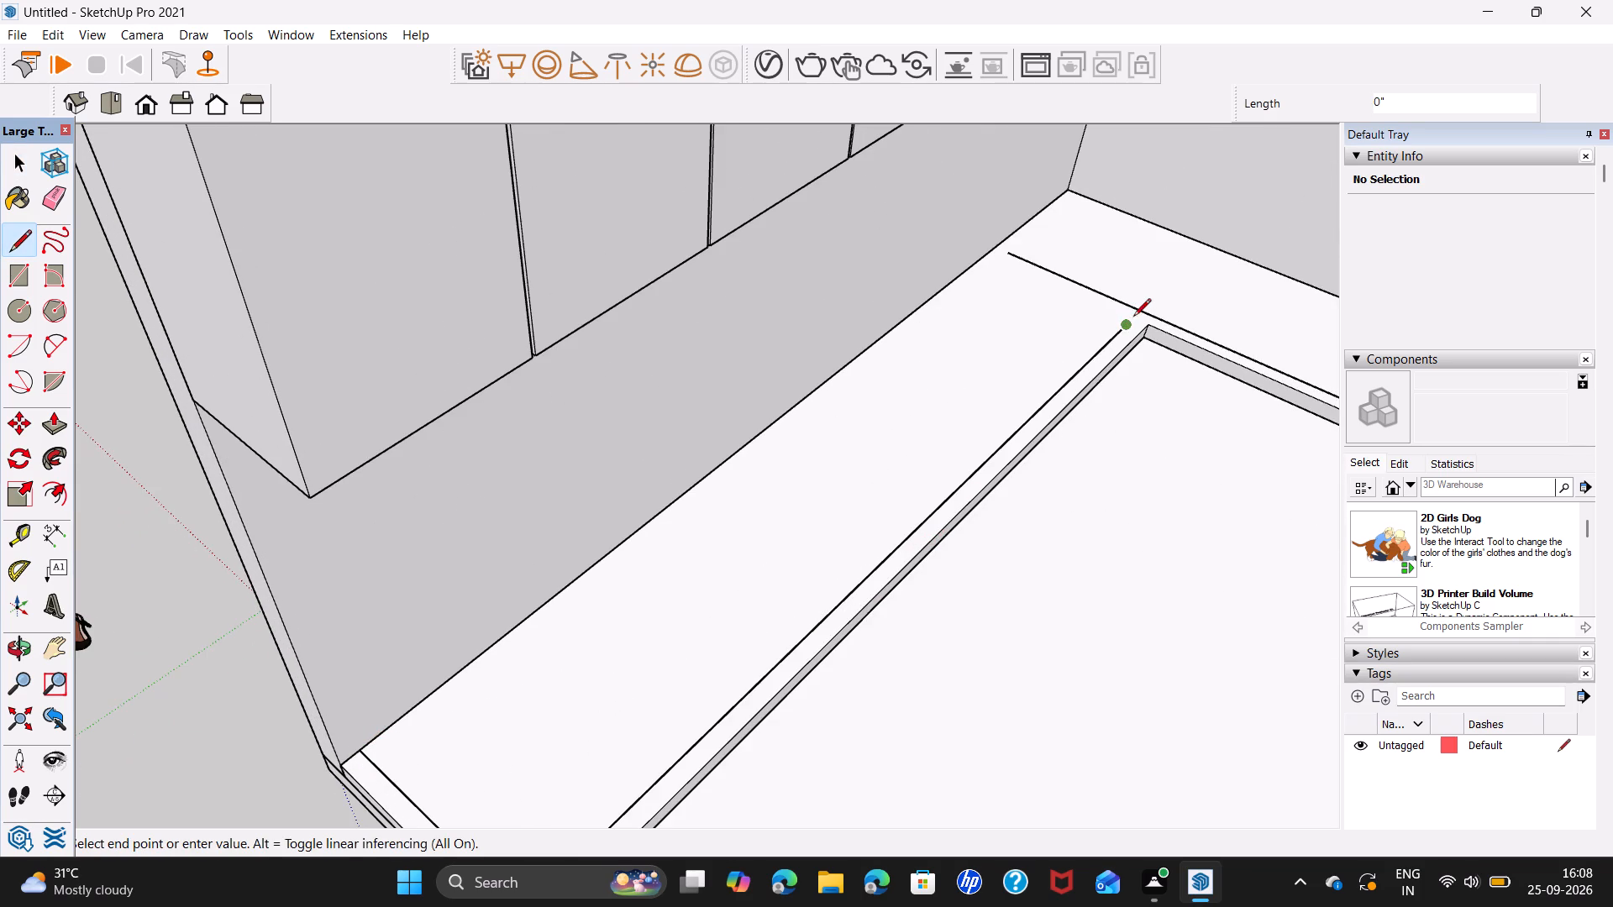
pyautogui.click(1143, 309)
# Draw a 3" line extending the inset edge at the back-wall leg's free end to the back wall.
pyautogui.press('l')
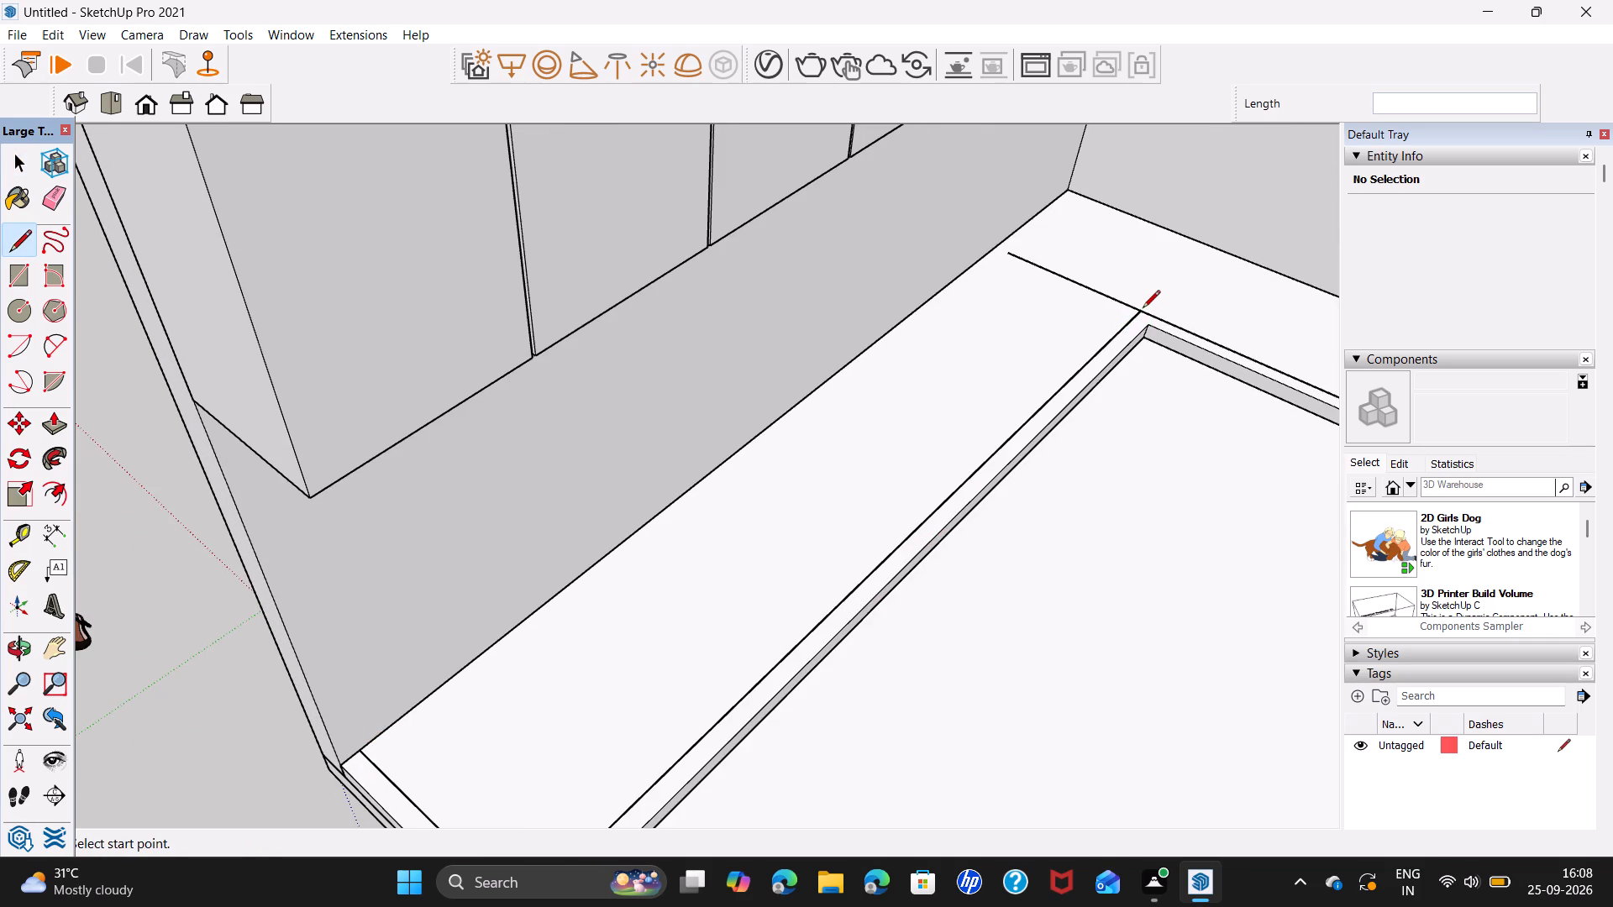
pyautogui.keyDown('shift'); pyautogui.moveTo(1156, 309); pyautogui.dragTo(627, 282, button='middle'); pyautogui.keyUp('shift')
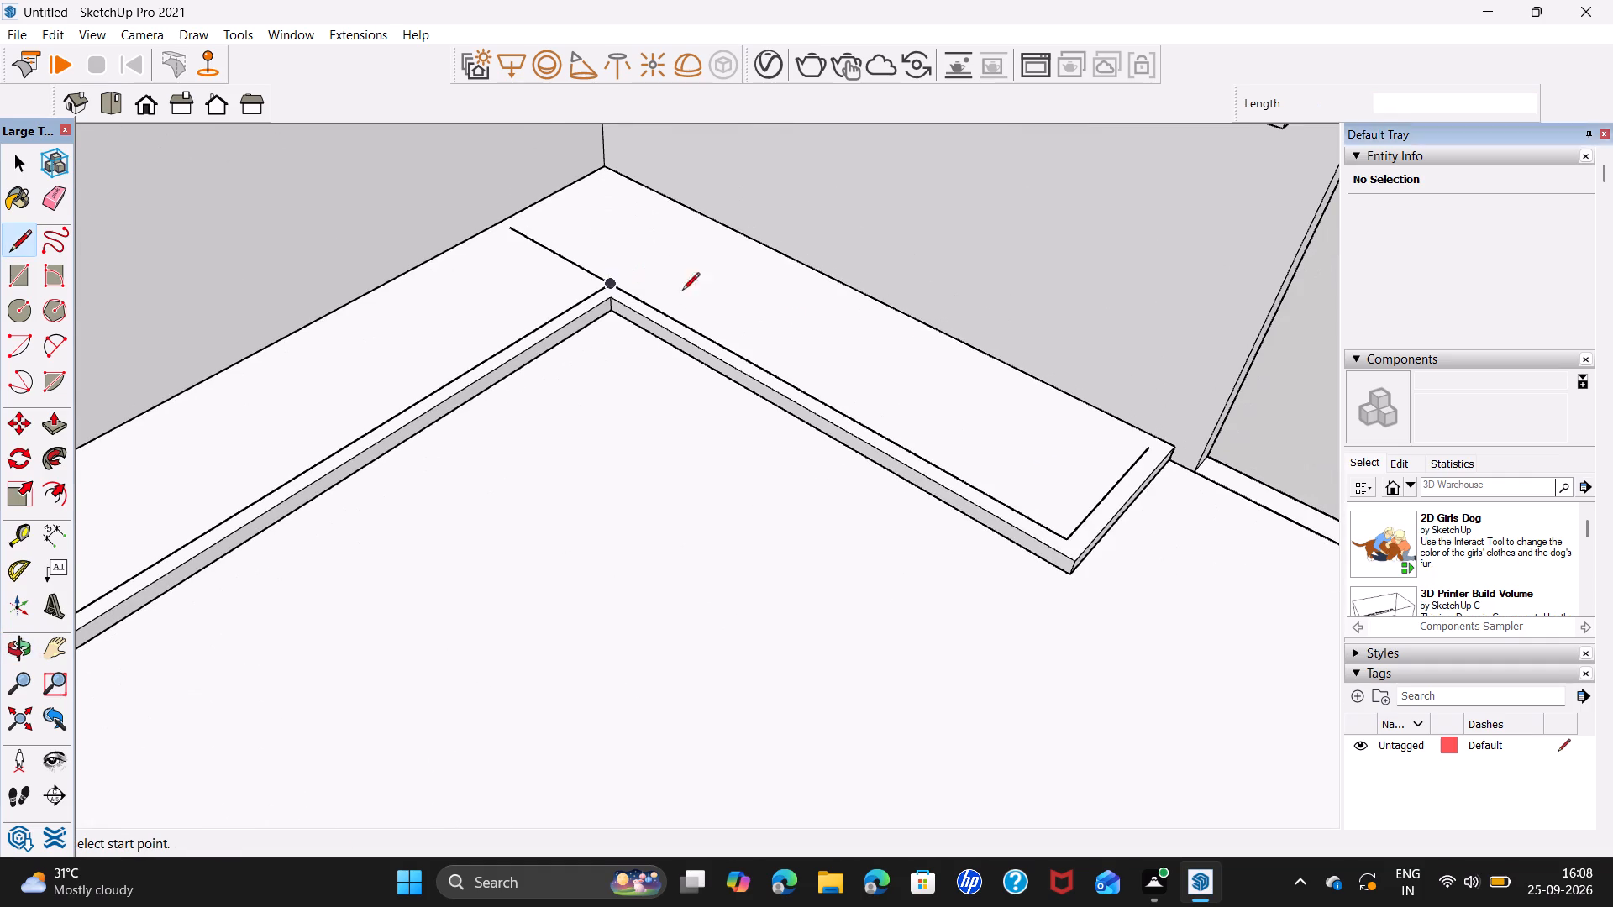
pyautogui.click(1148, 448)
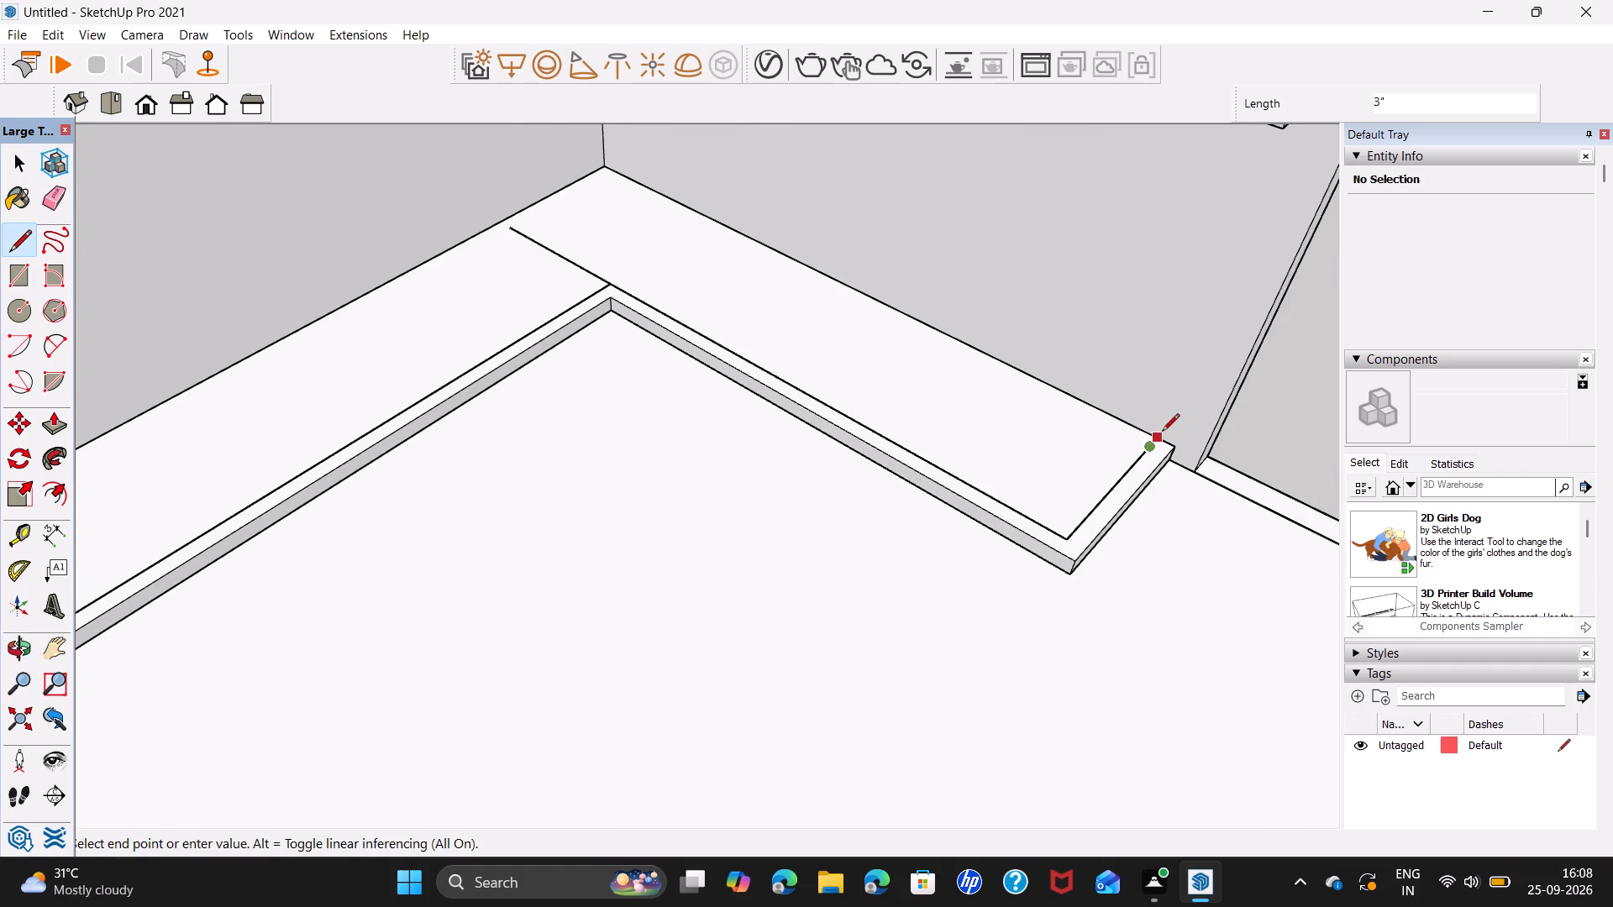
pyautogui.click(1162, 433)
# Delete the leftover inset line segment running past the inner corner across the plinth top.
pyautogui.press('b')
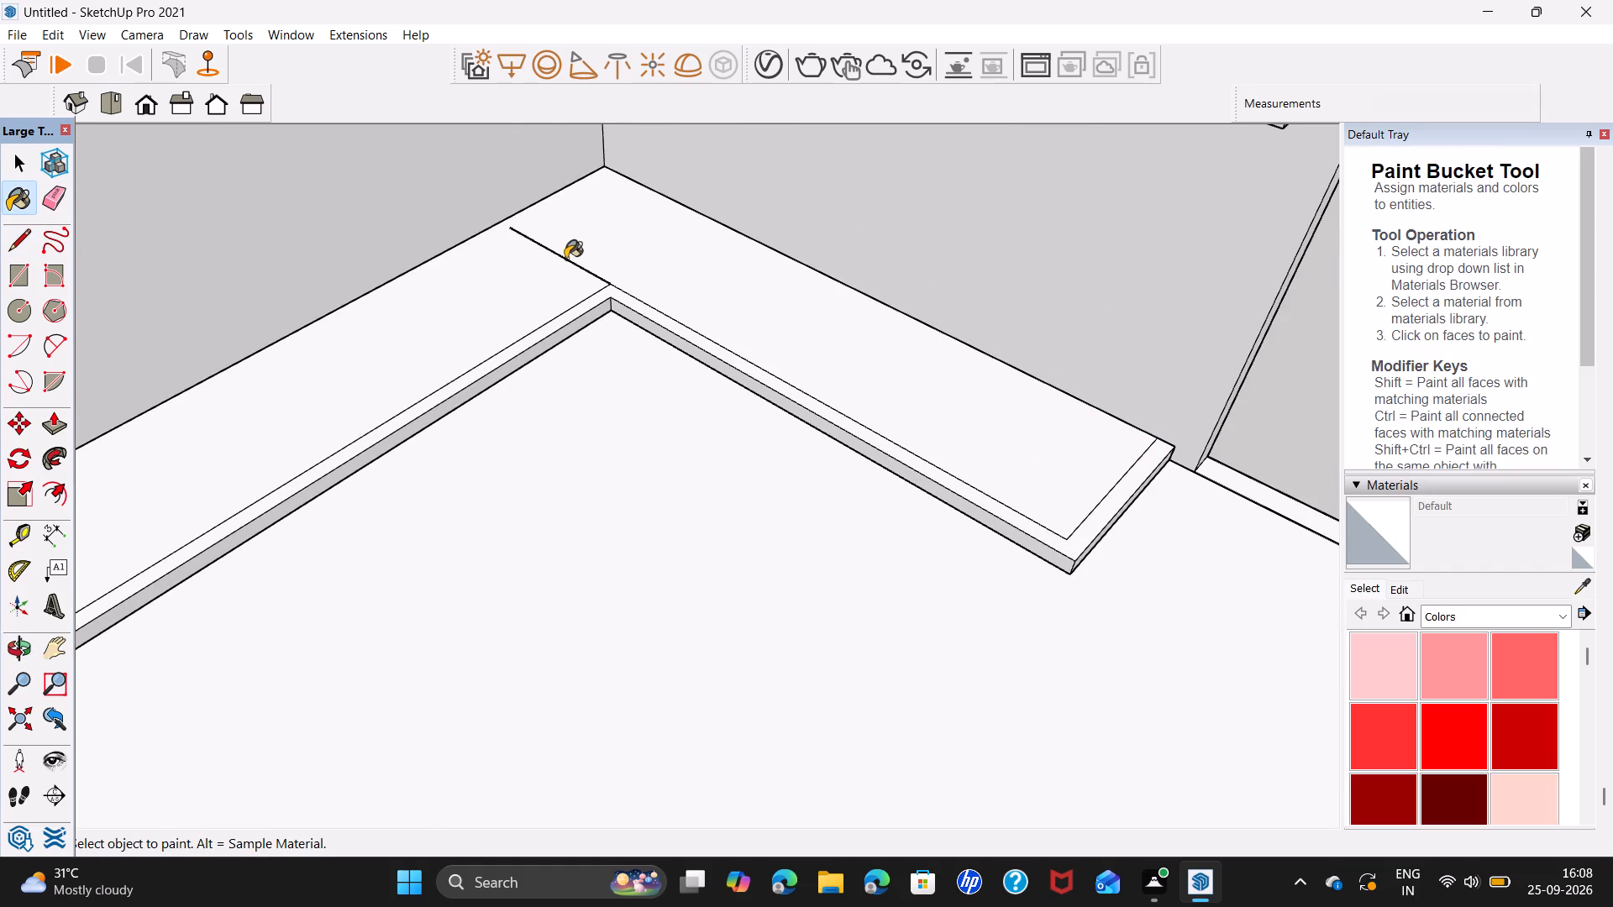
pyautogui.press('space')
pyautogui.press('b')
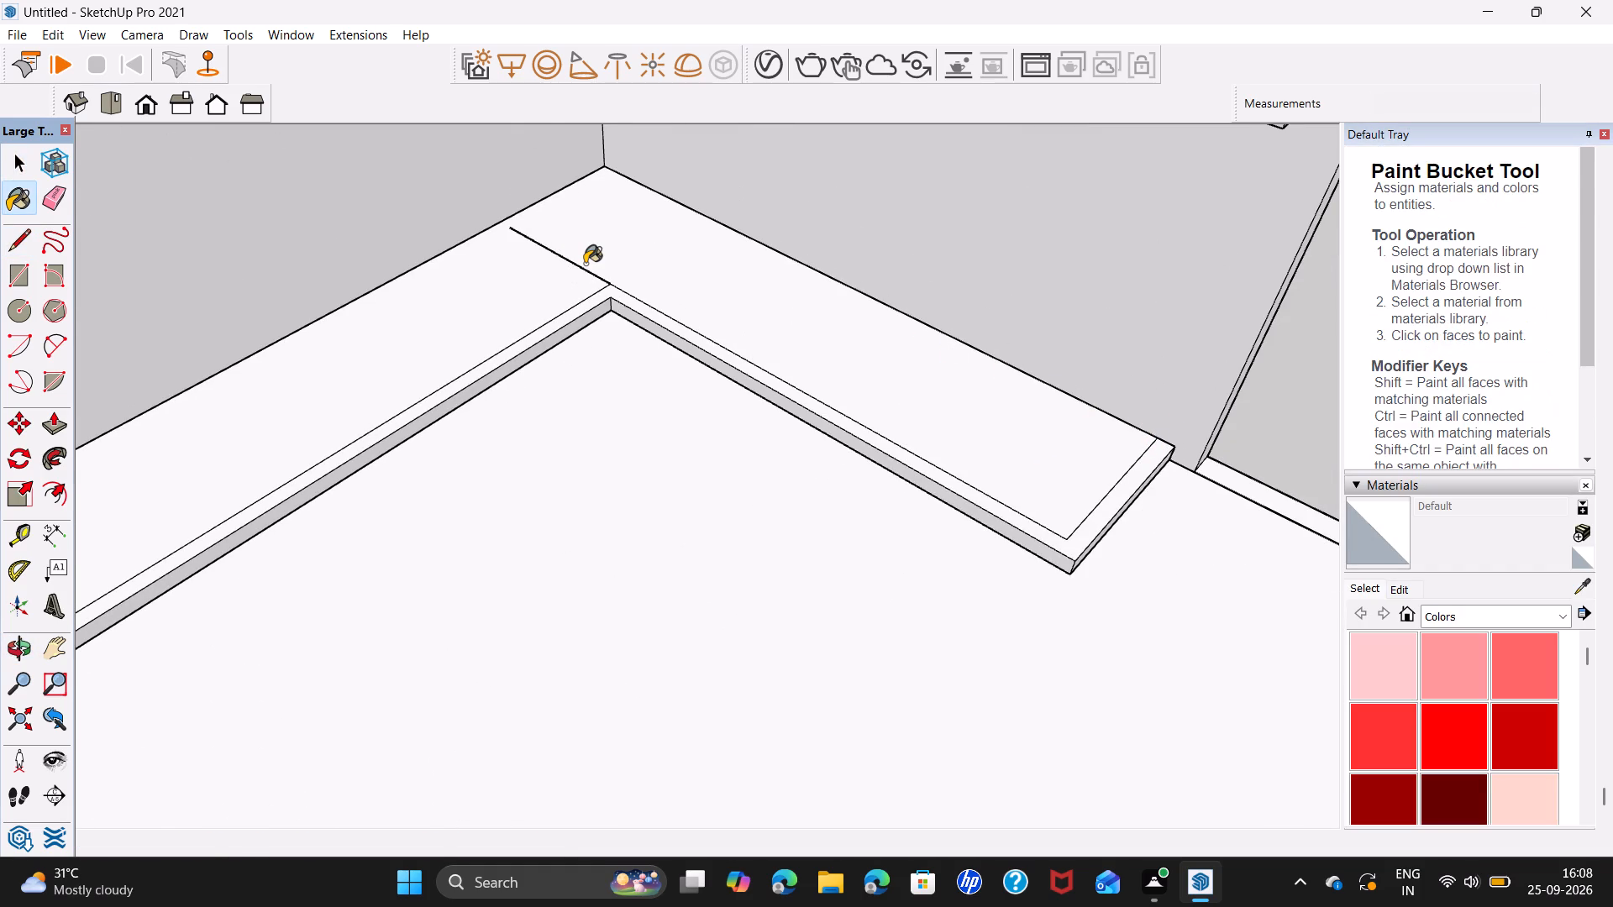
pyautogui.press('space')
pyautogui.press('space')
pyautogui.click(584, 268)
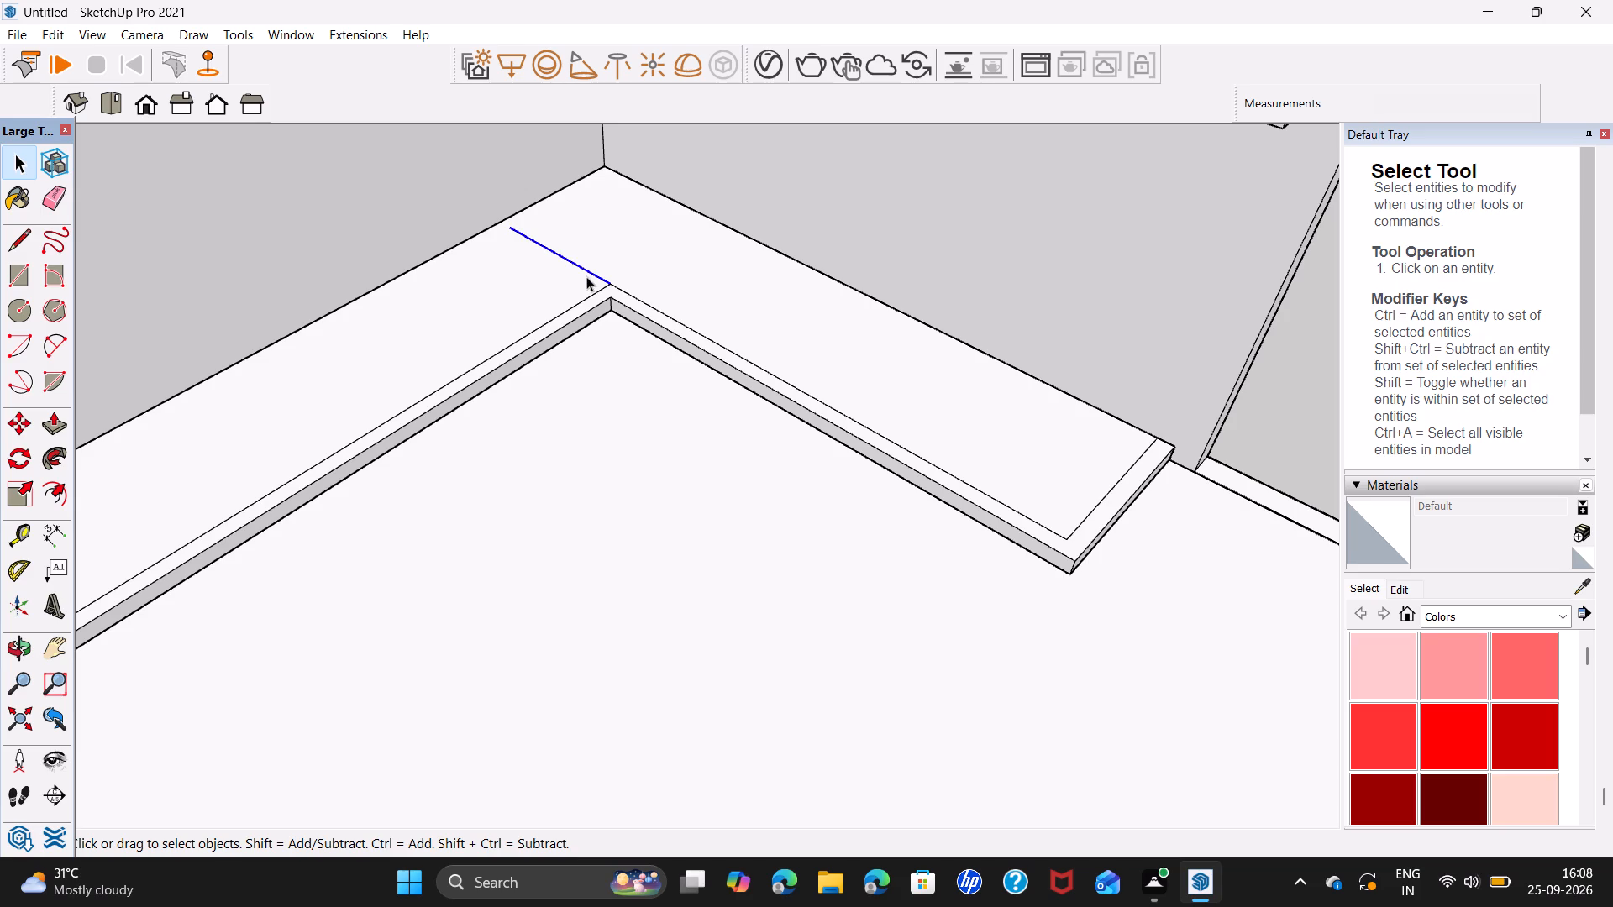
pyautogui.press('Delete')
# Push/Pull the L-shaped inset face on the plinth top up by 2'.
pyautogui.click(575, 283)
pyautogui.press('p')
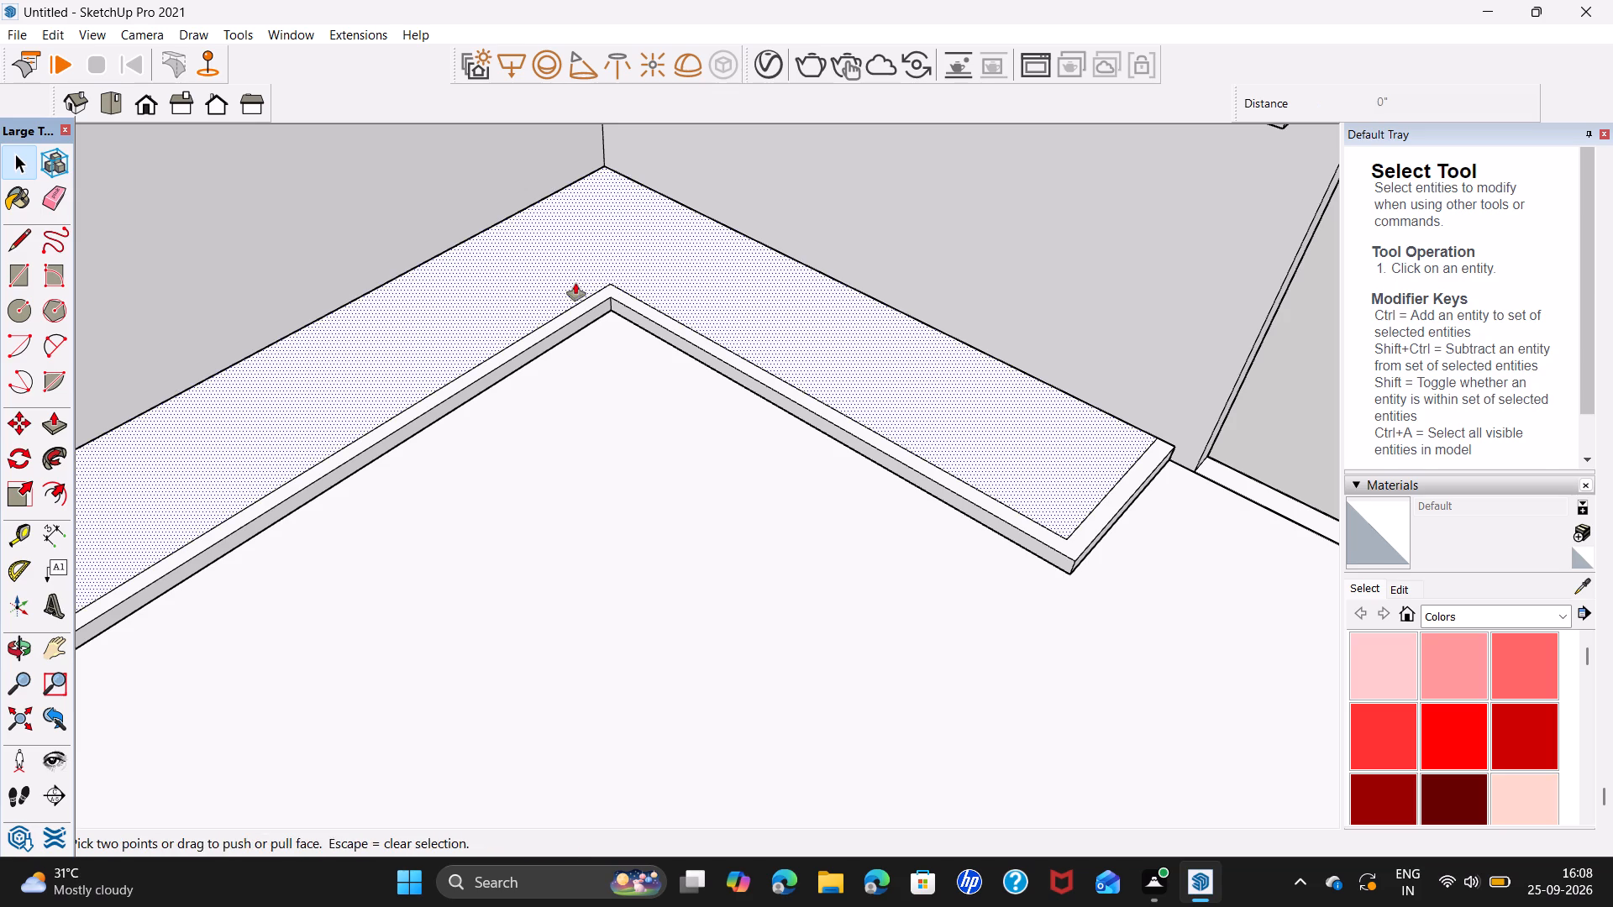
pyautogui.click(575, 283)
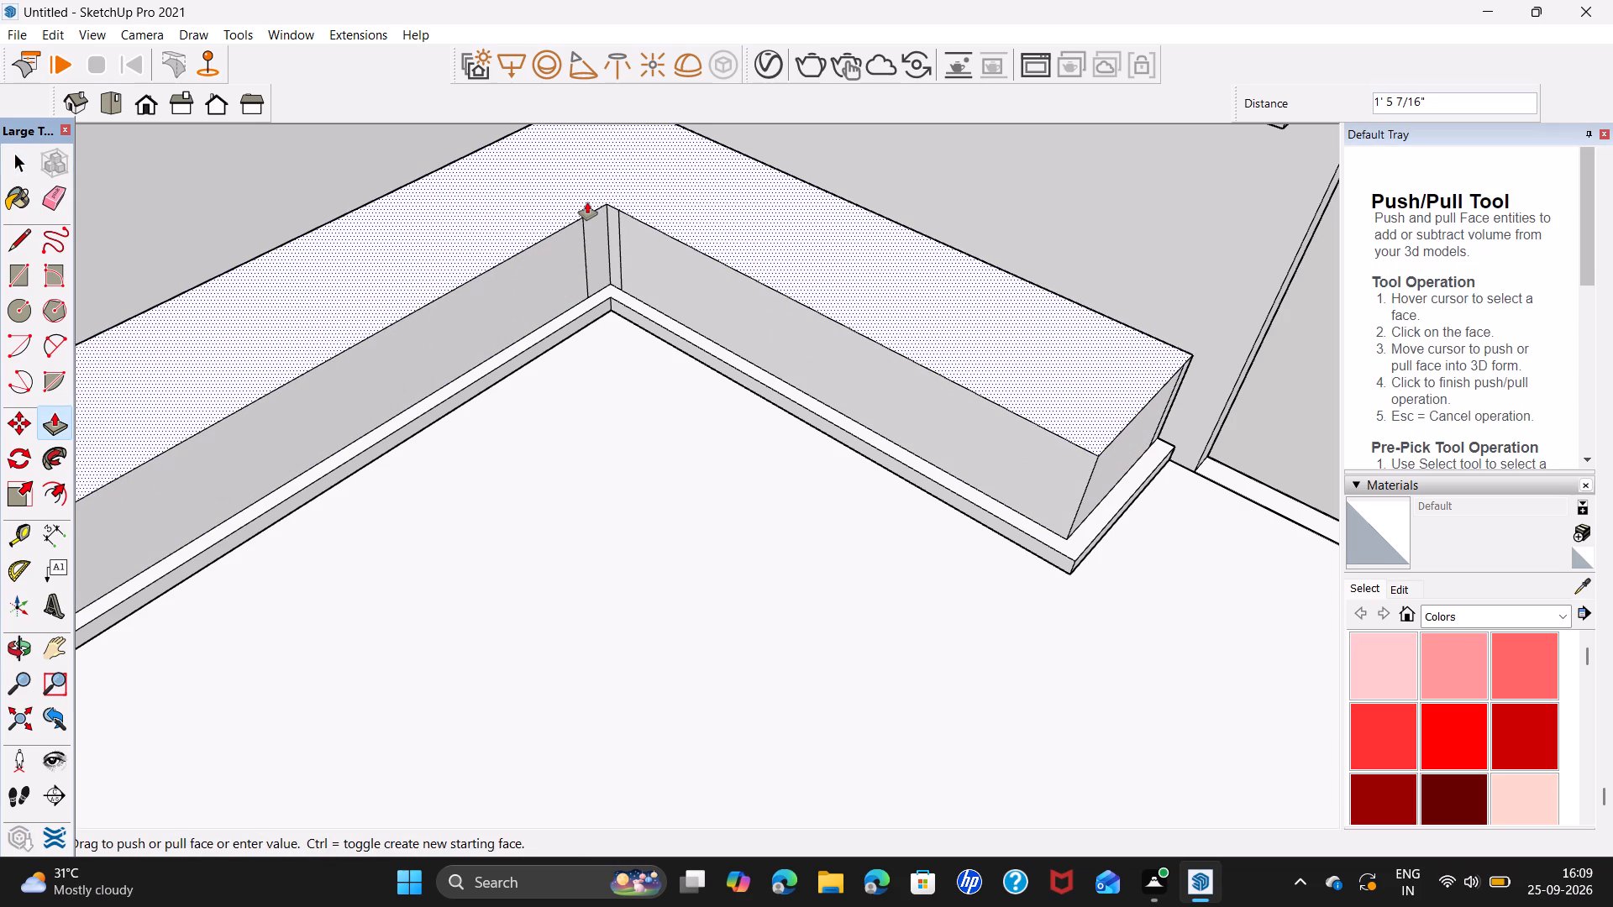
pyautogui.write("2'")
pyautogui.press('Return')
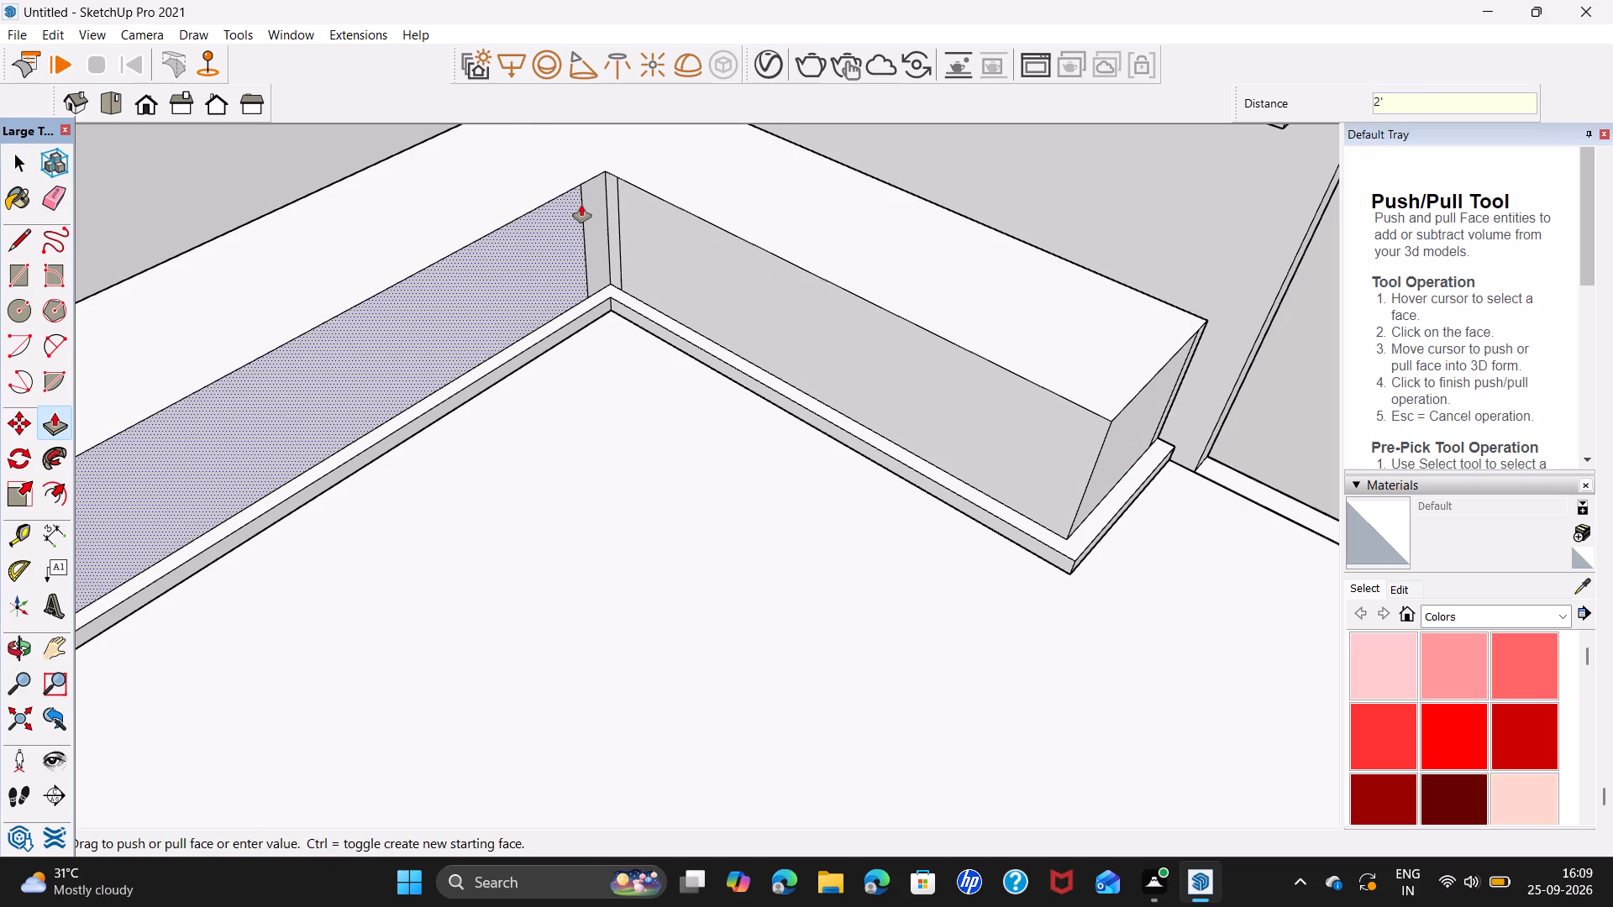
# Delete the two stray vertical edges on either side of the base cabinet's inner corner.
pyautogui.press('space')
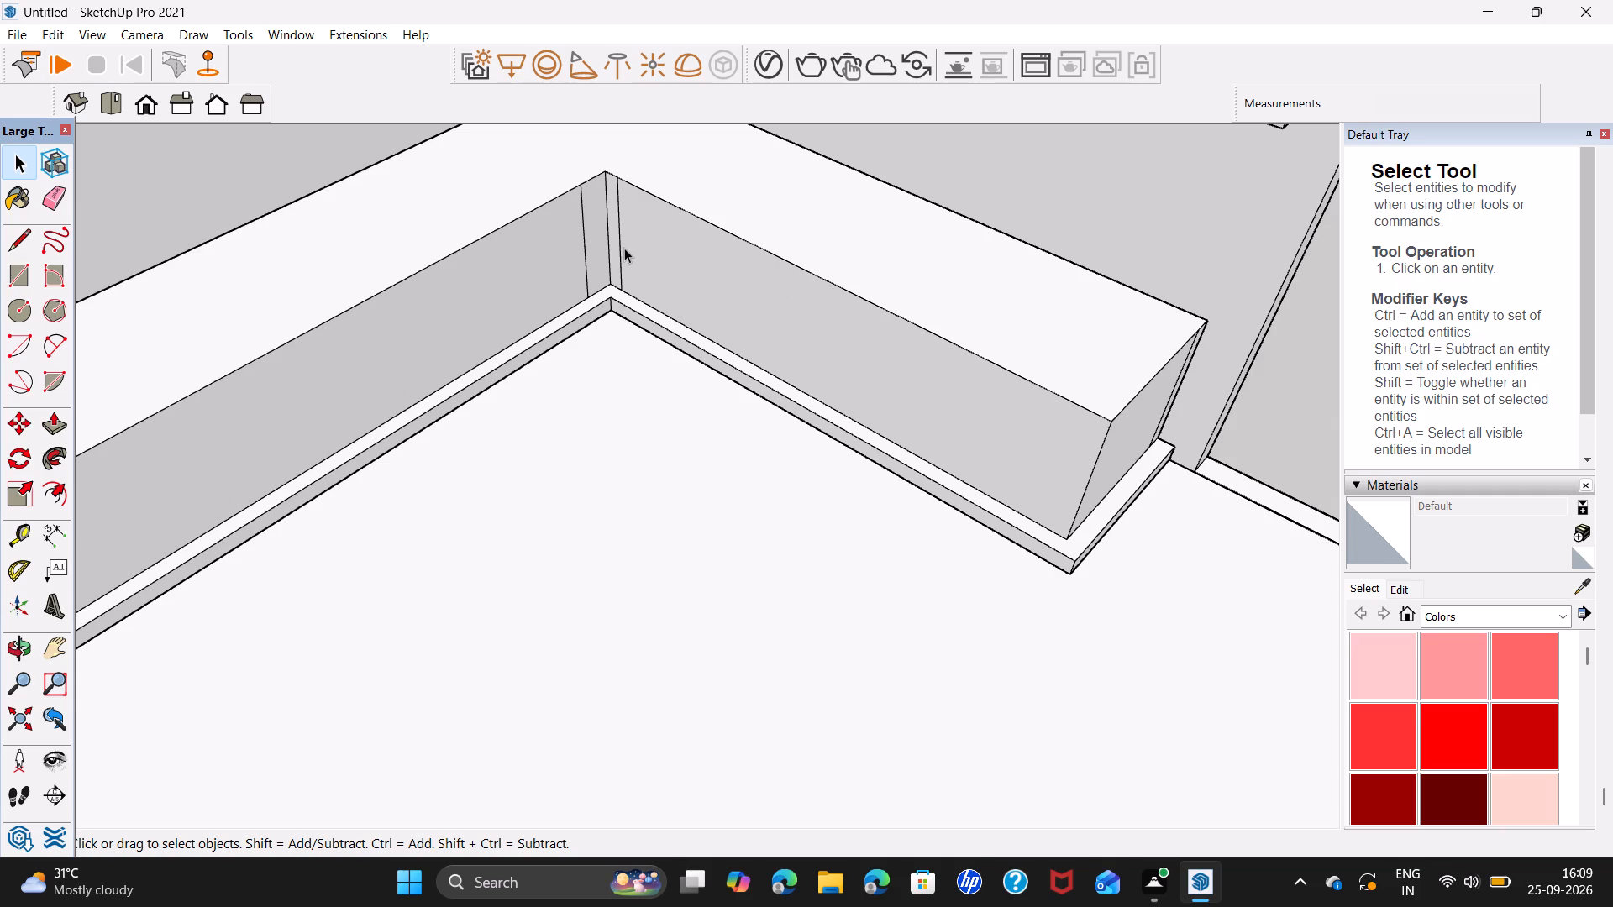
pyautogui.click(624, 248)
pyautogui.click(623, 250)
pyautogui.press('Delete')
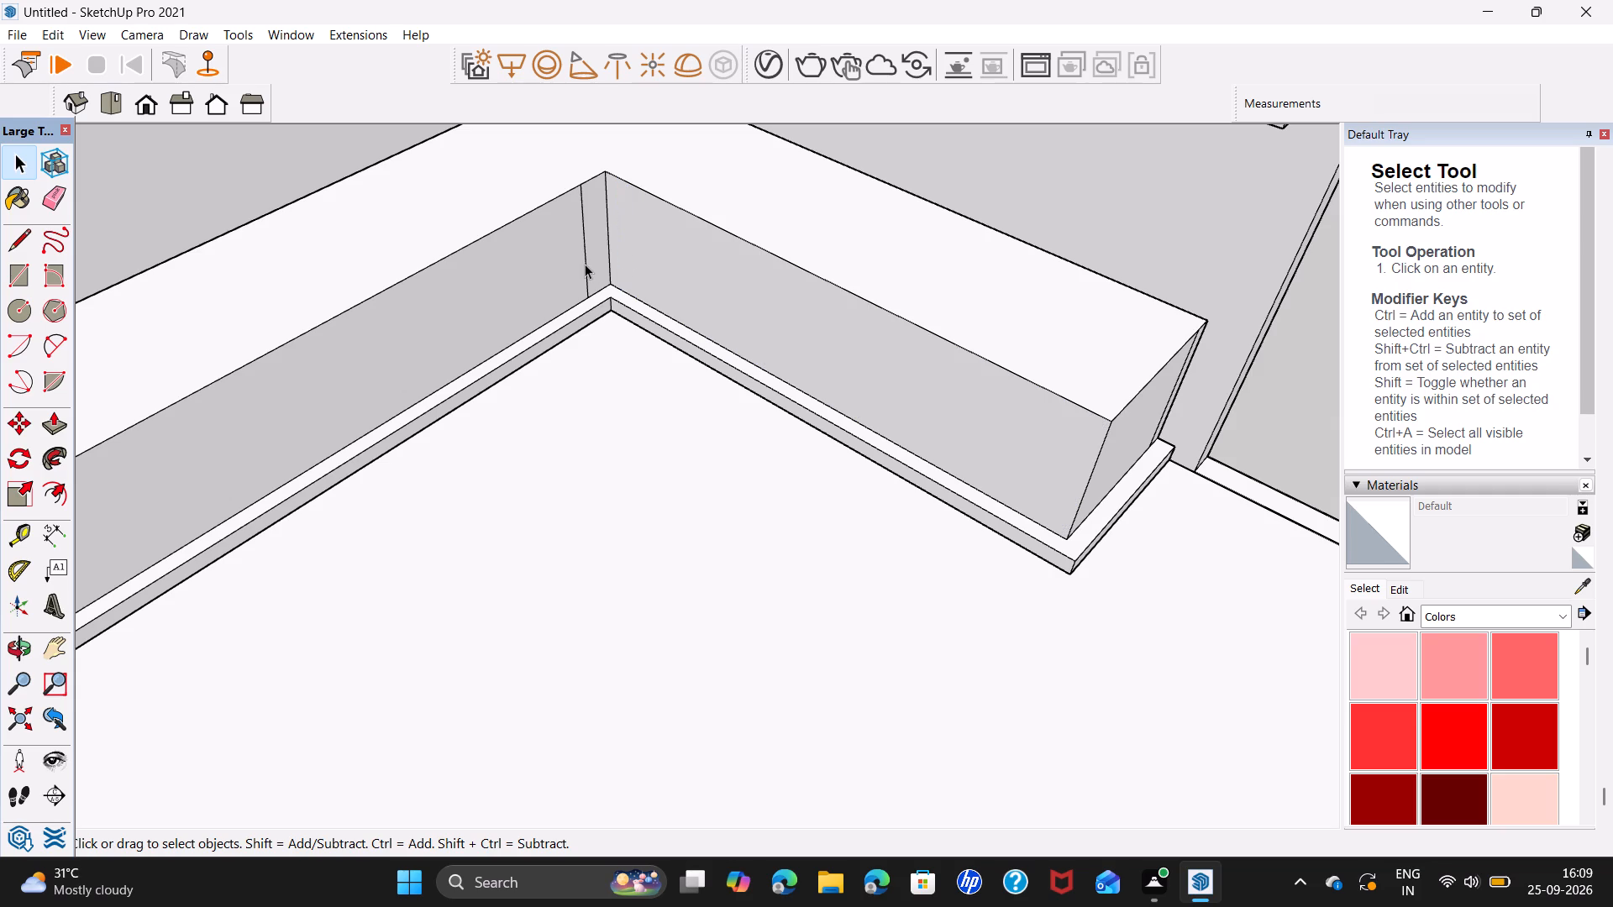
pyautogui.click(584, 264)
pyautogui.press('Delete')
# Delete the stray vertical edge near the side wall on the end face of the base cabinet's side-wall leg.
pyautogui.scroll(-7, 594, 285)
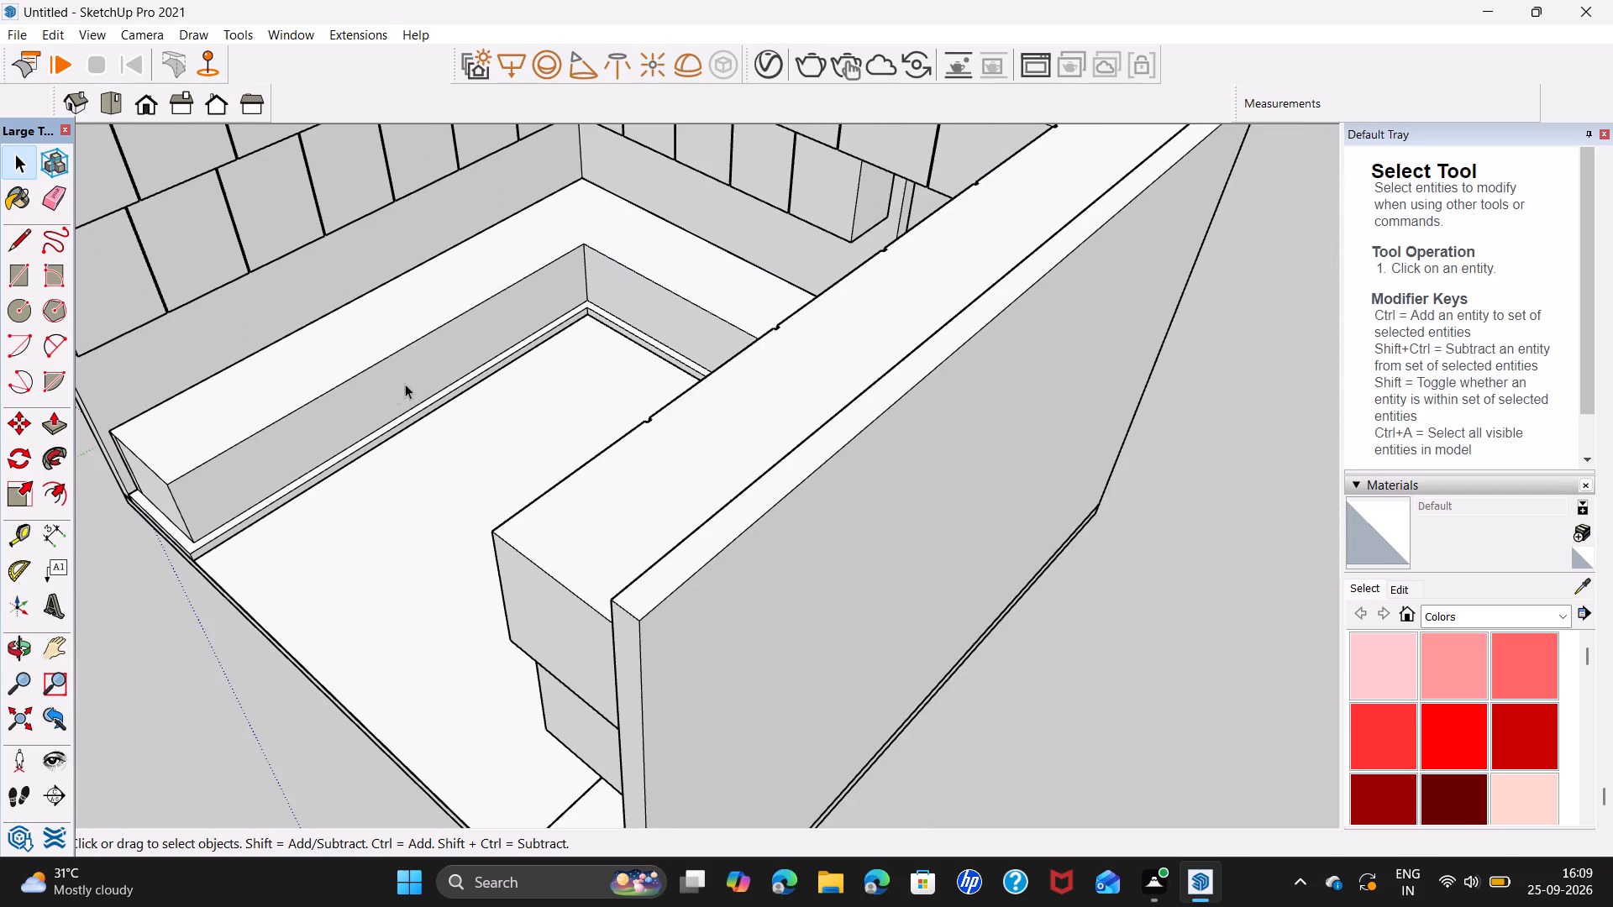
pyautogui.moveTo(365, 400); pyautogui.dragTo(381, 304, button='middle')
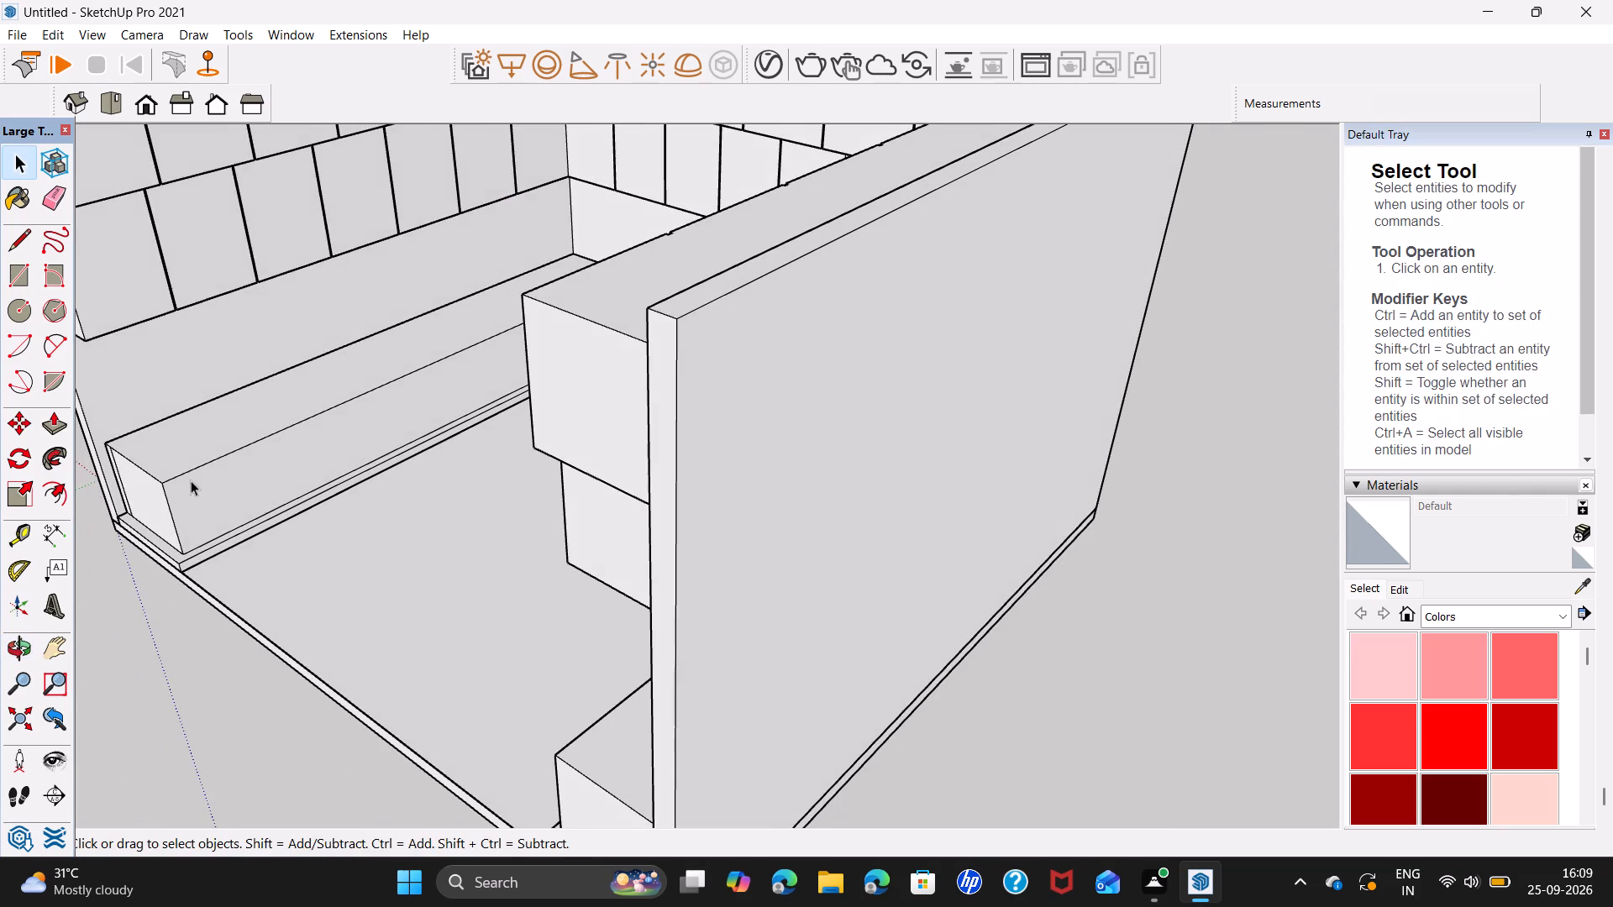
pyautogui.scroll(6, 154, 501)
pyautogui.click(119, 515)
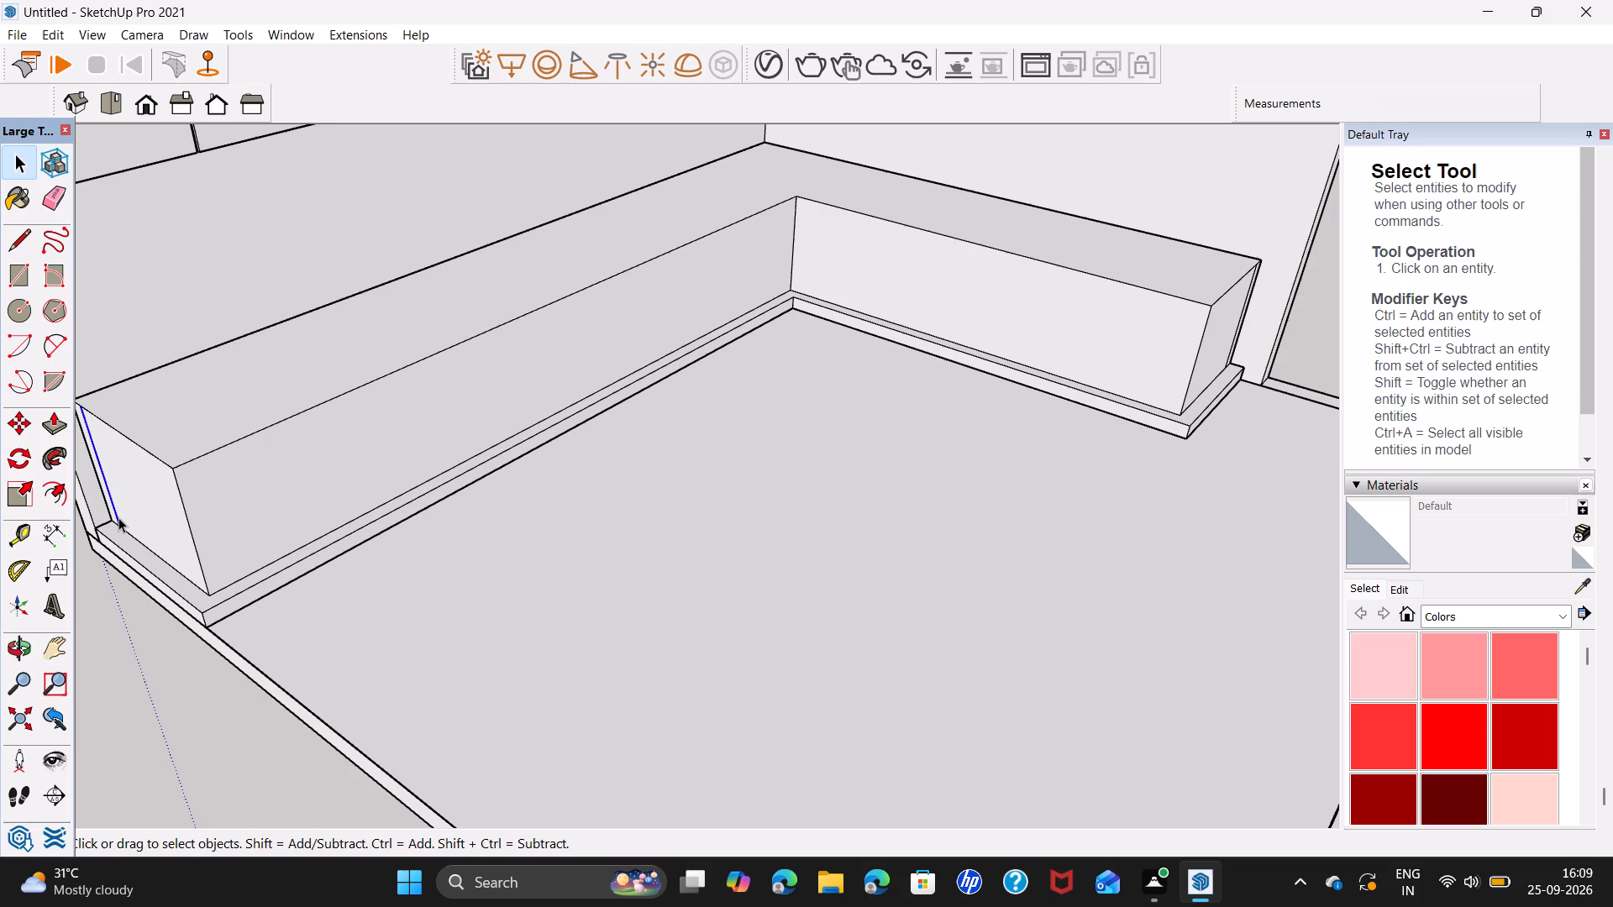
pyautogui.press('Delete')
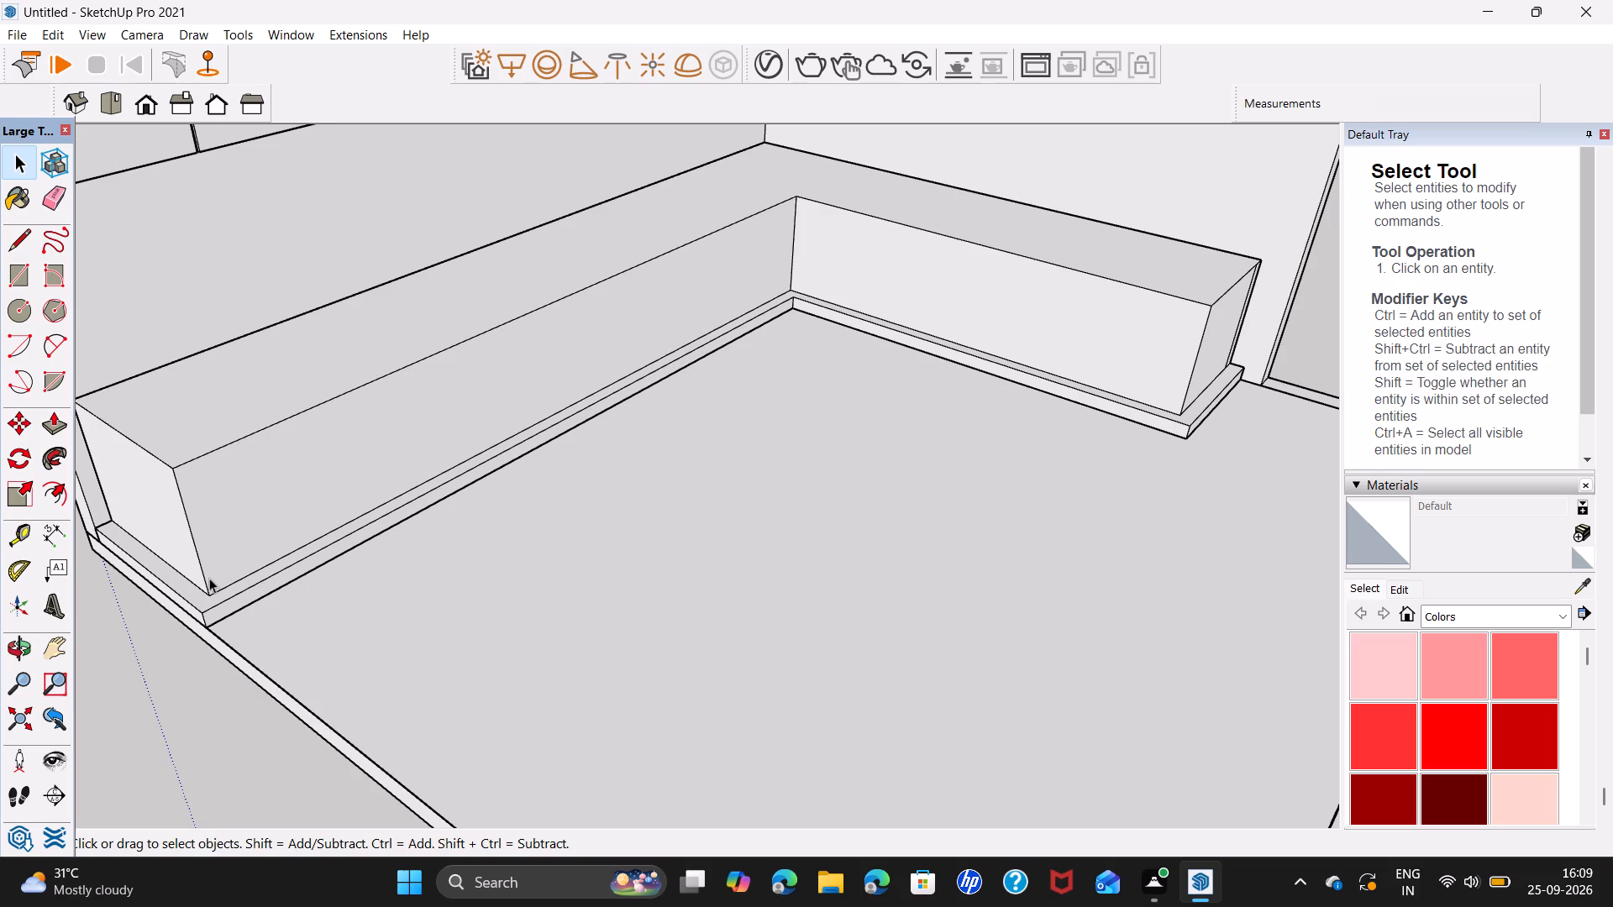
# Copy the side-wall leg's front end edge 13' 2 1/2" to the inner corner, dividing the cabinet front into 6 equal panels.
pyautogui.click(207, 579)
pyautogui.moveTo(222, 587); pyautogui.dragTo(155, 507, button='middle')
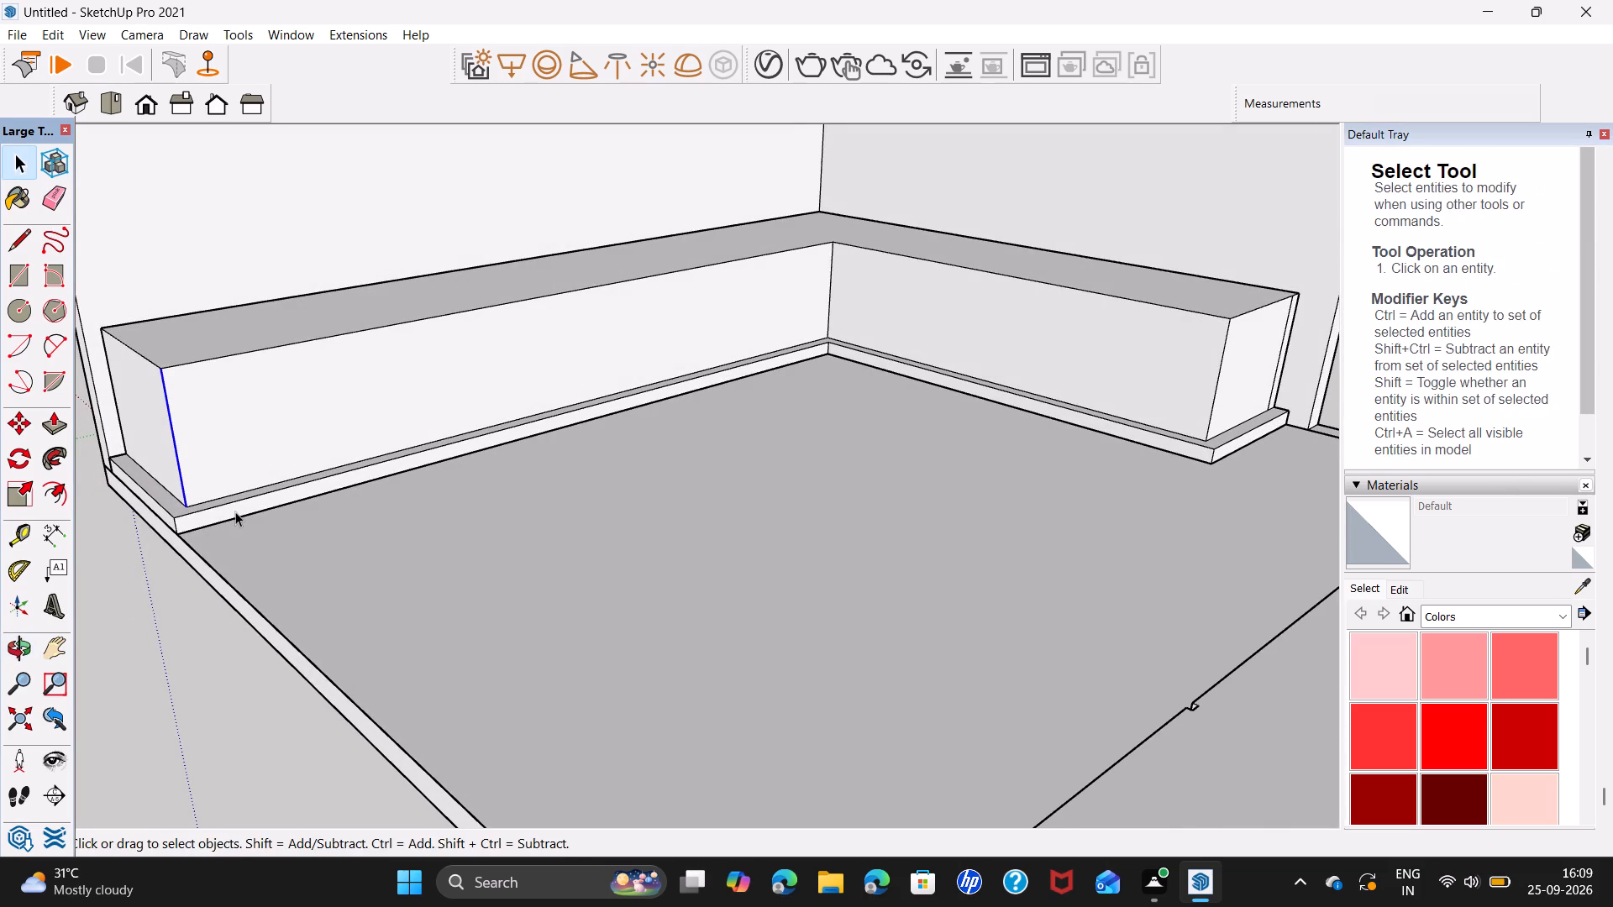
pyautogui.press('m')
pyautogui.click(186, 505)
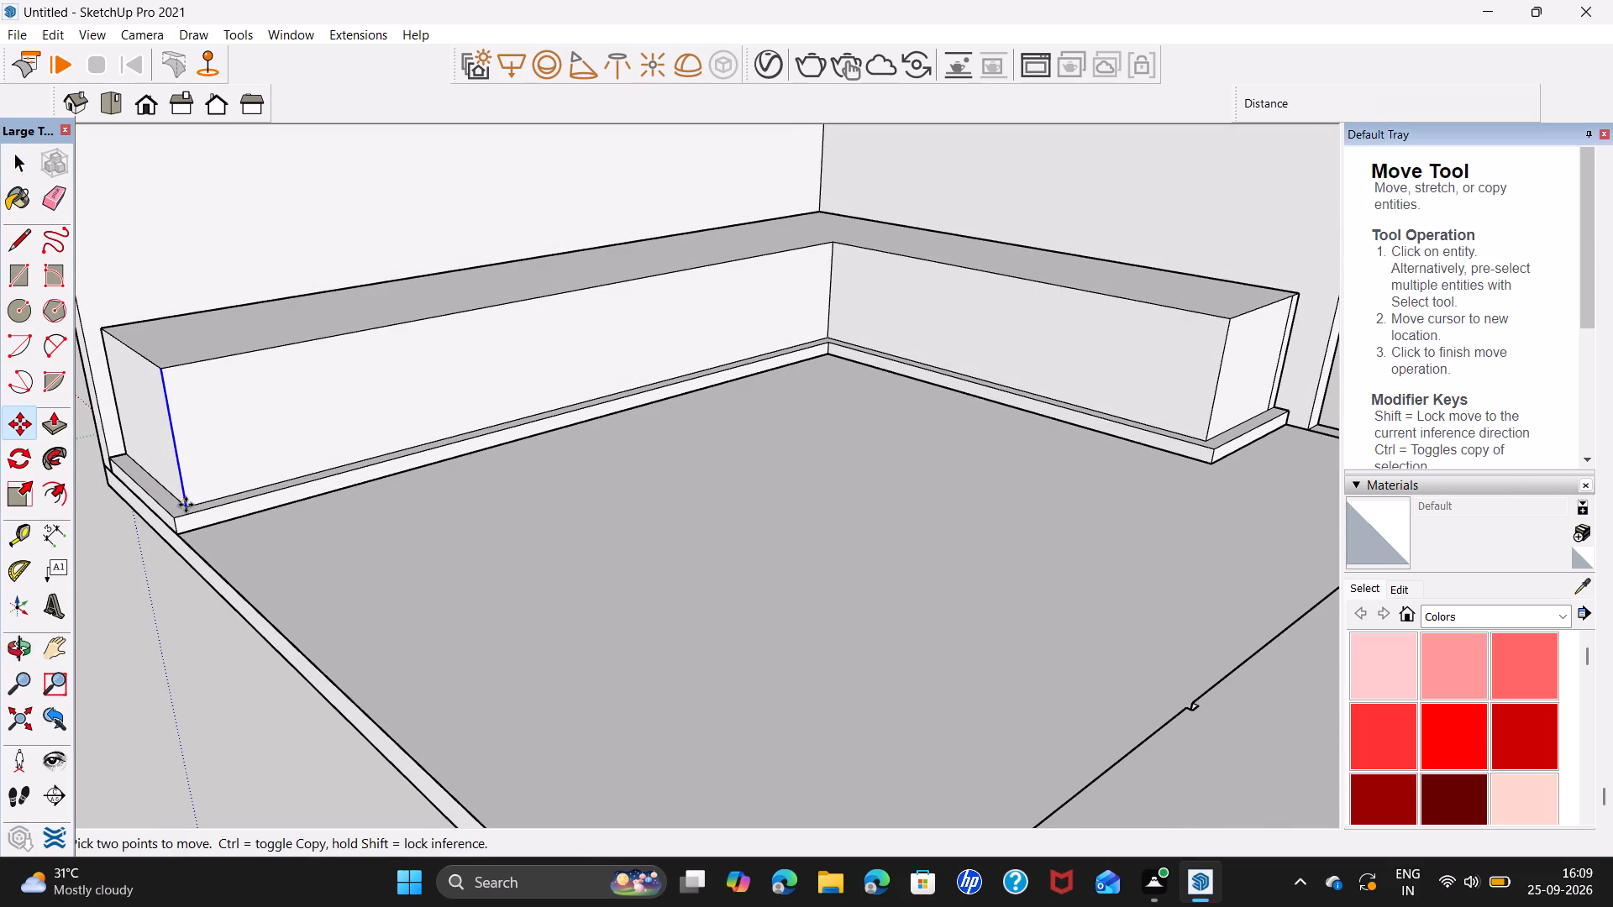
pyautogui.click(828, 331)
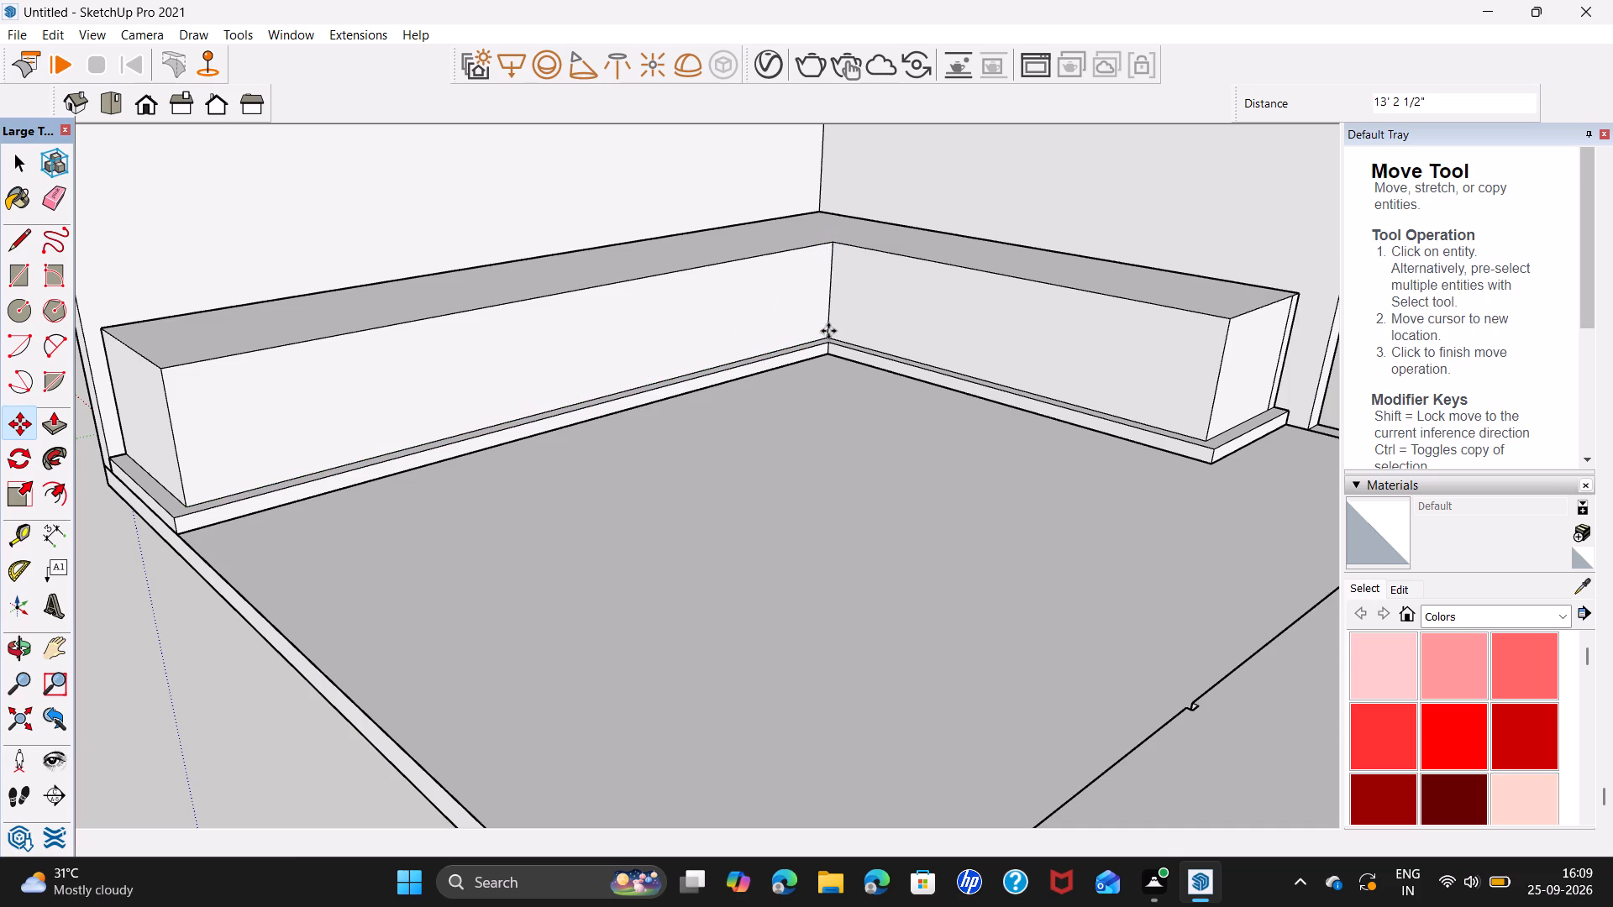
pyautogui.press('/')
pyautogui.press('6')
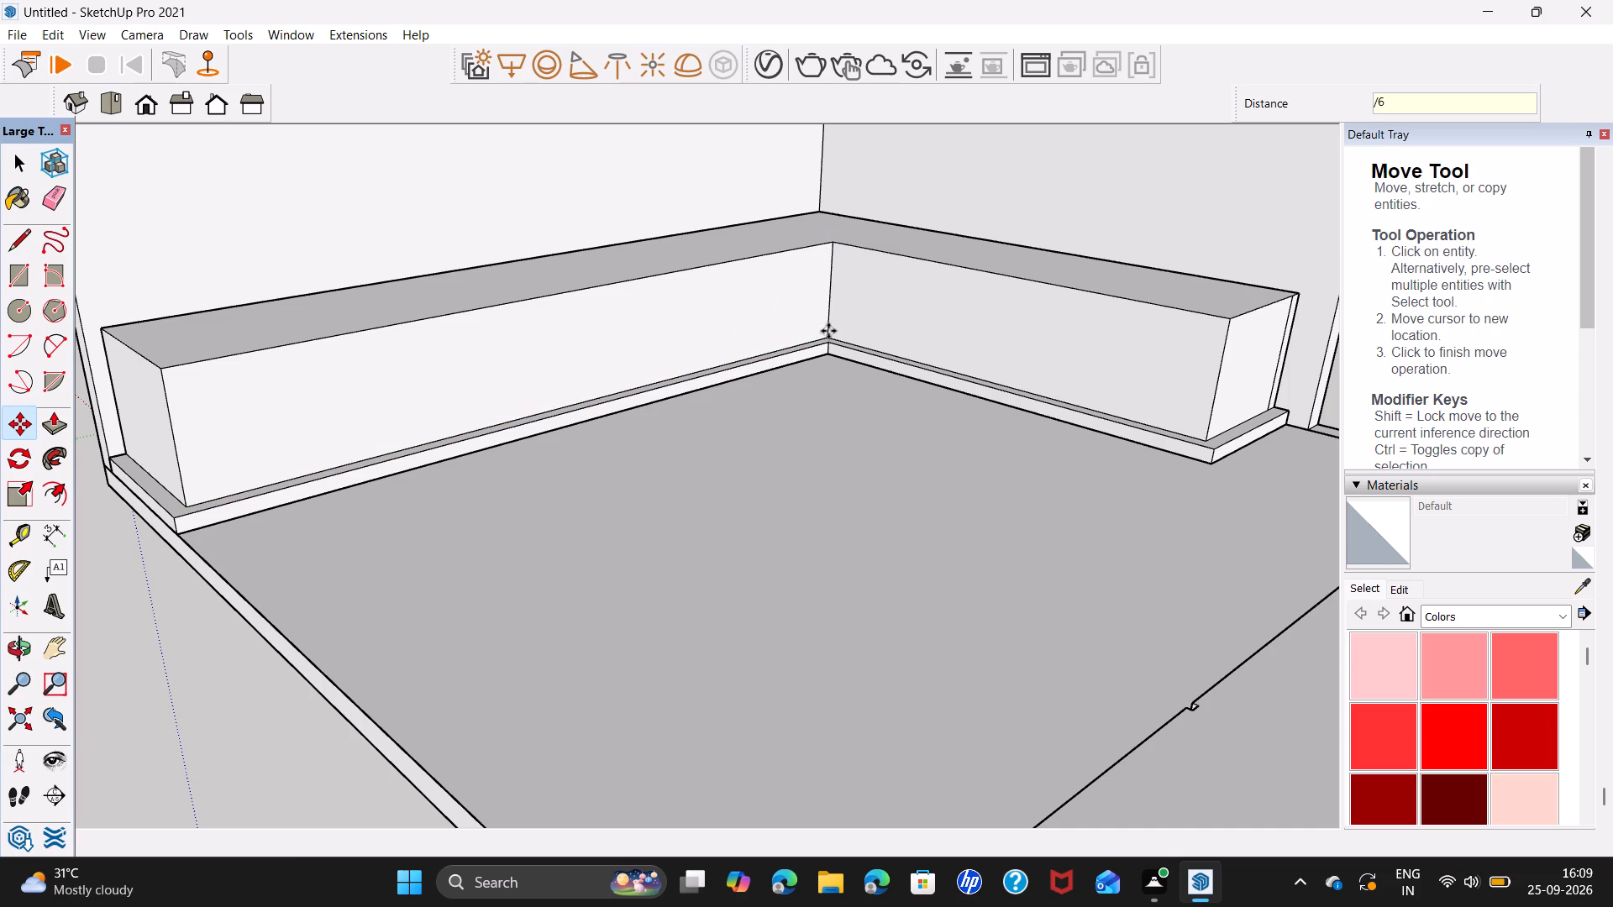
pyautogui.press('Return')
pyautogui.press('space')
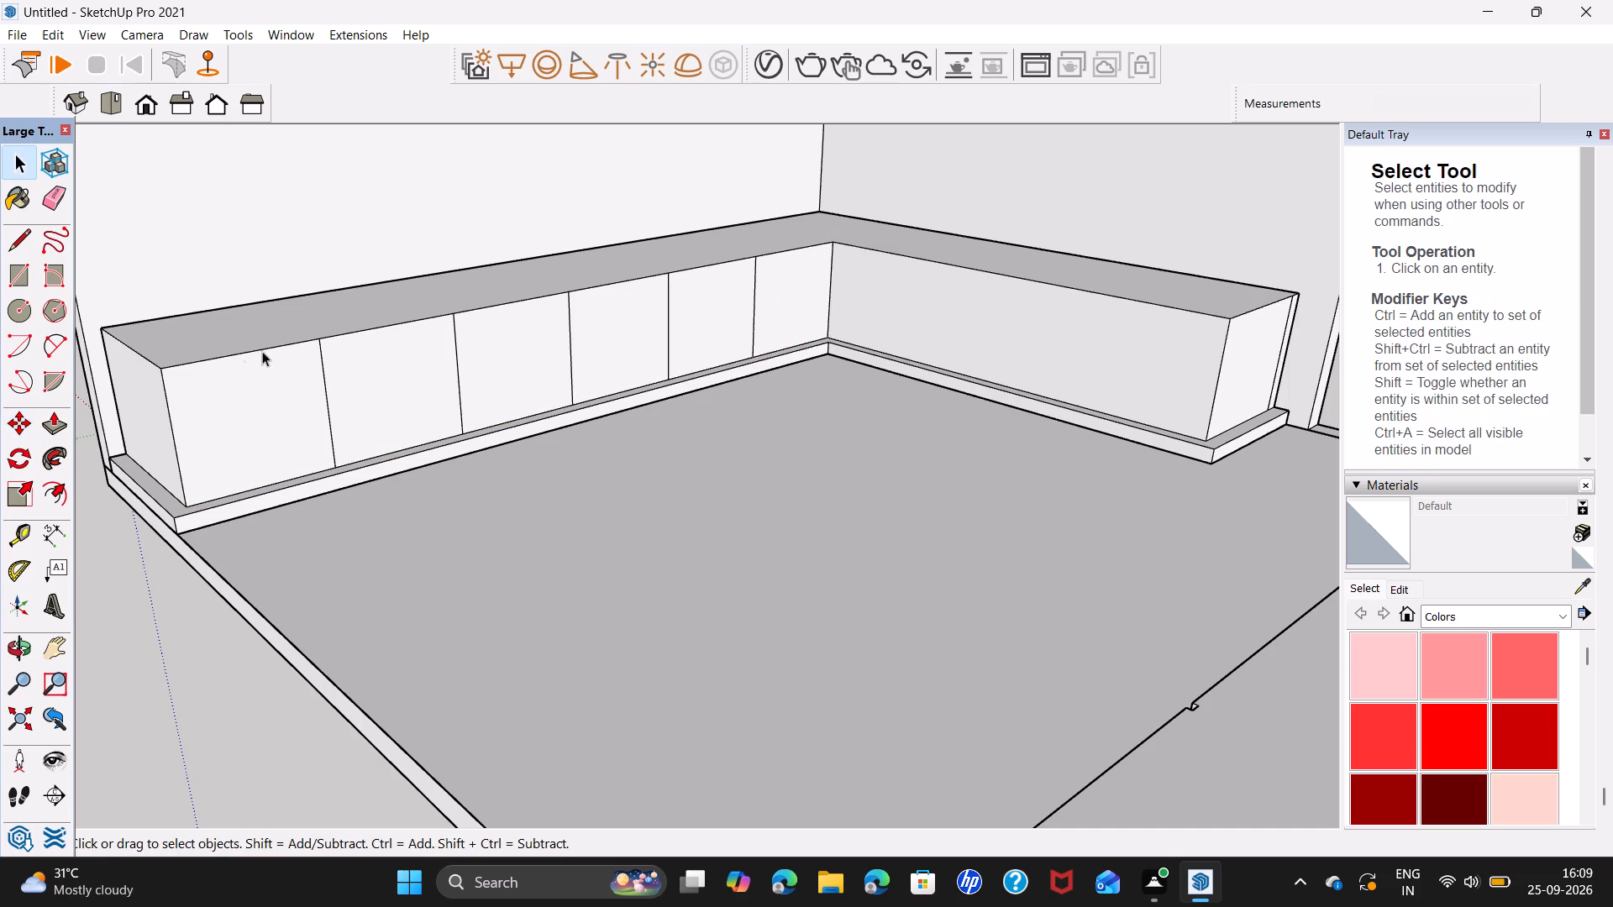
pyautogui.scroll(4, 286, 440)
pyautogui.moveTo(413, 468); pyautogui.dragTo(348, 422, button='middle')
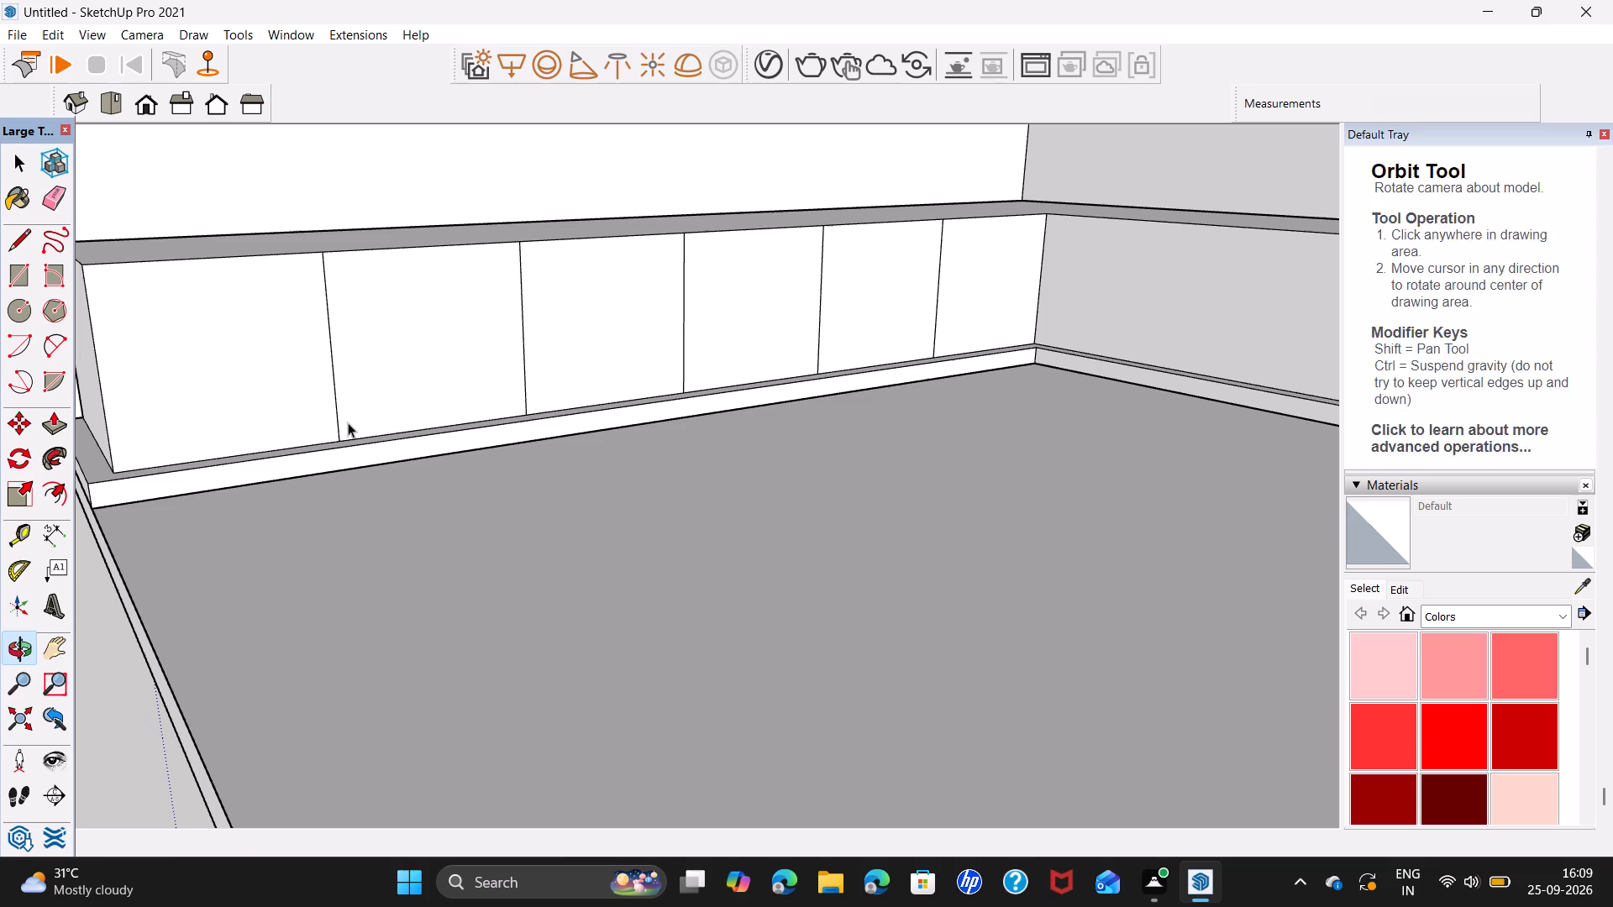
# Copy the base cabinet's first panel divider edge, nearest its front end, 0.2" along the side-wall leg's front toward the inner corner.
pyautogui.scroll(3, 333, 432)
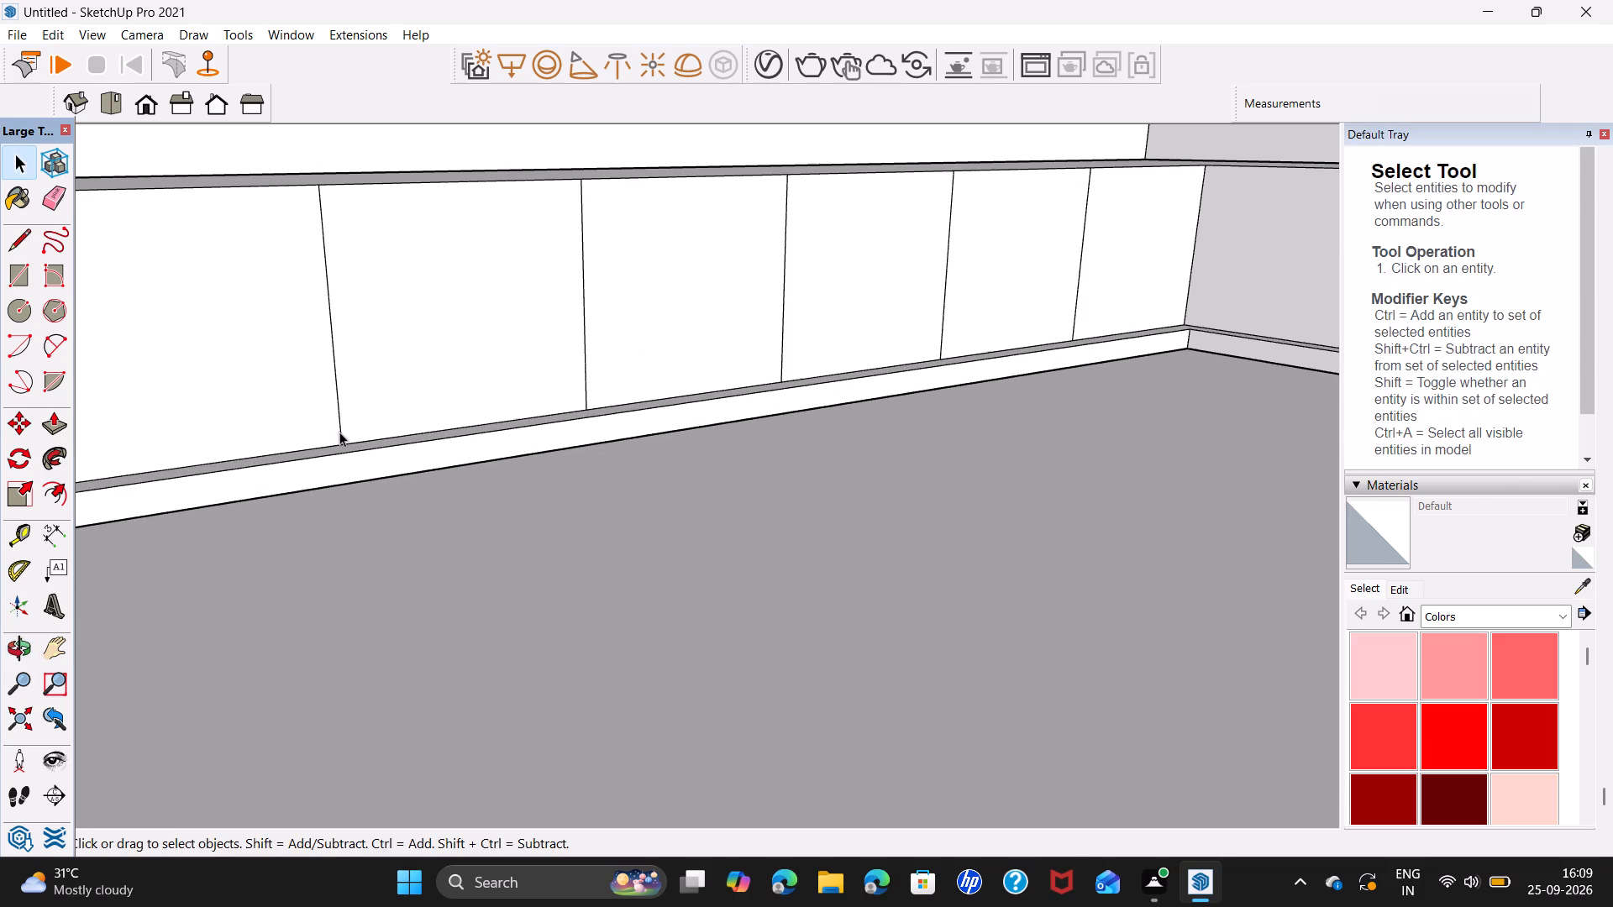
pyautogui.click(339, 432)
pyautogui.scroll(7, 341, 434)
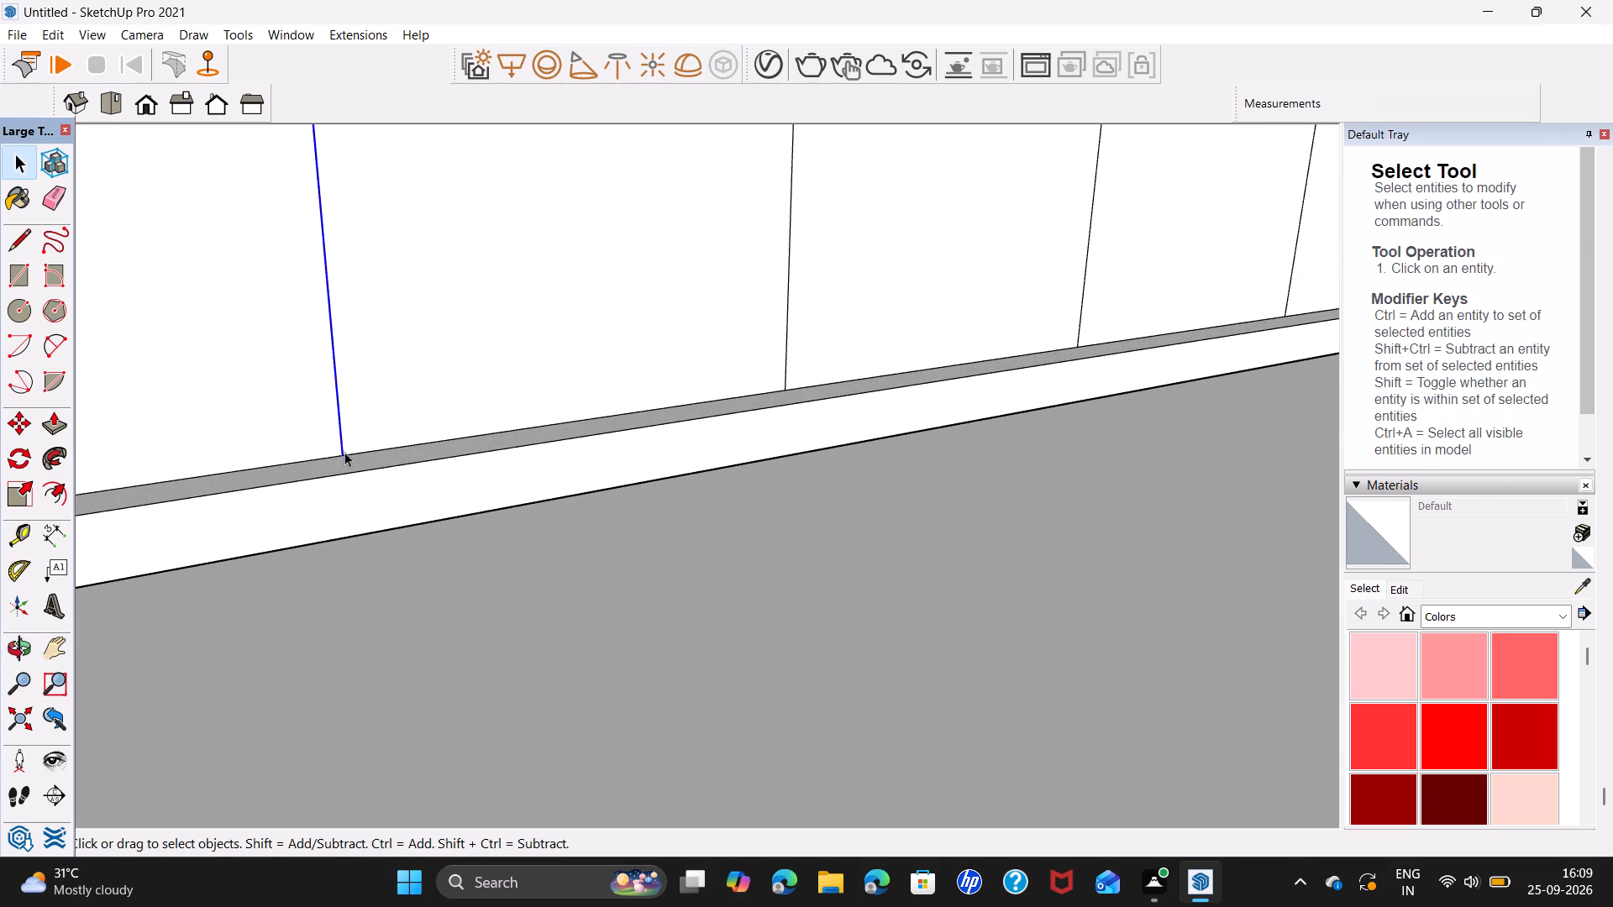
pyautogui.press('m')
pyautogui.scroll(5, 346, 454)
pyautogui.click(344, 458)
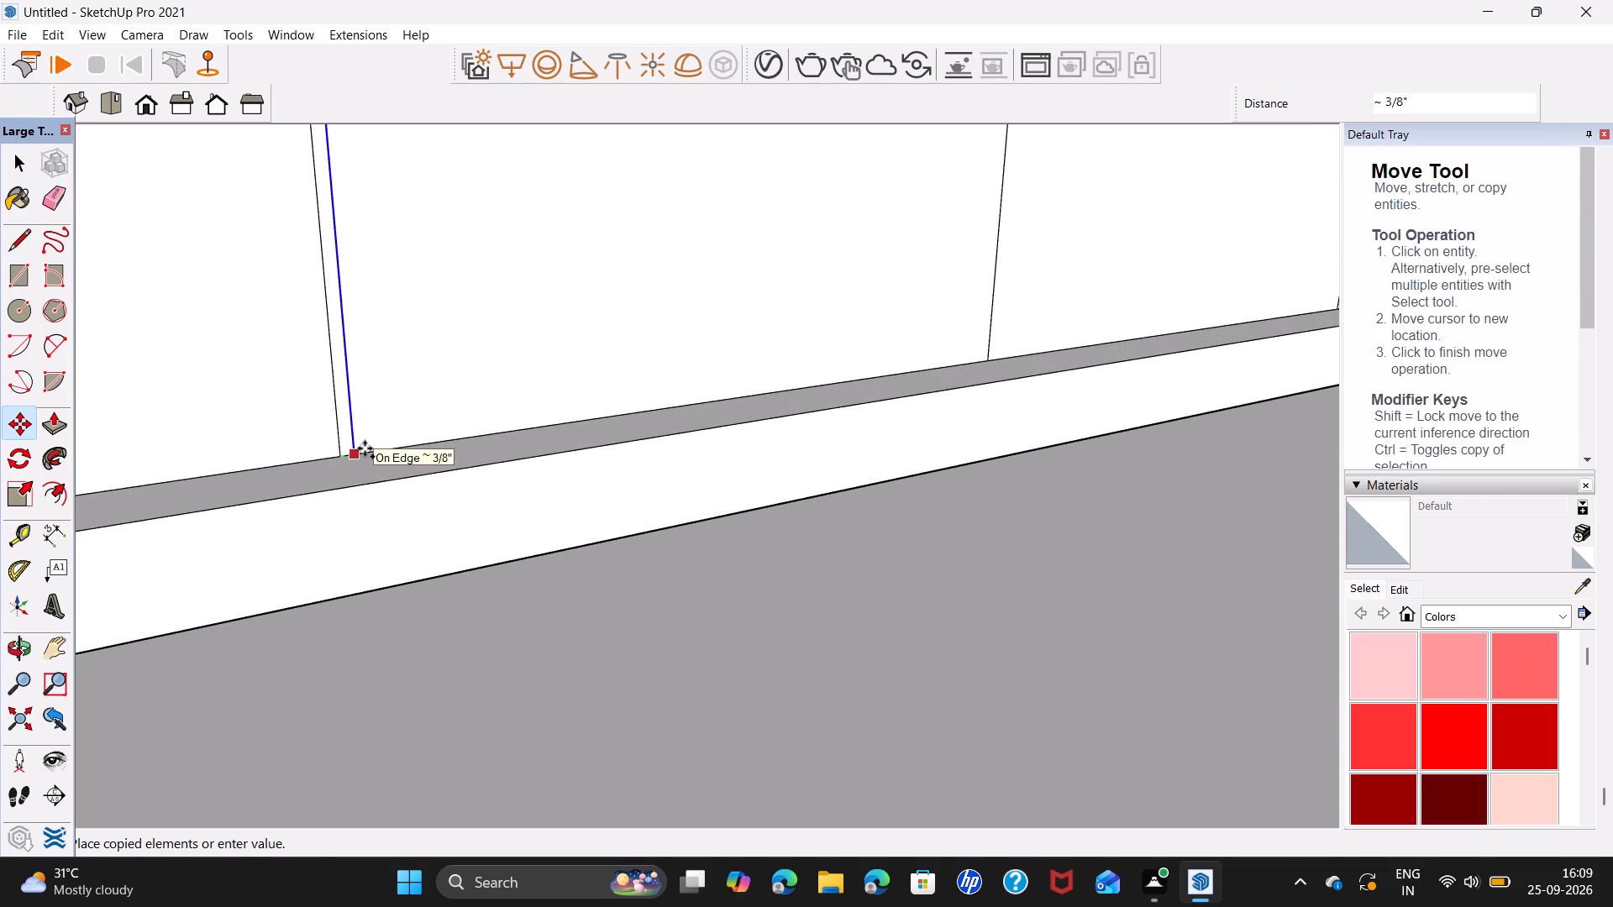
pyautogui.press('0')
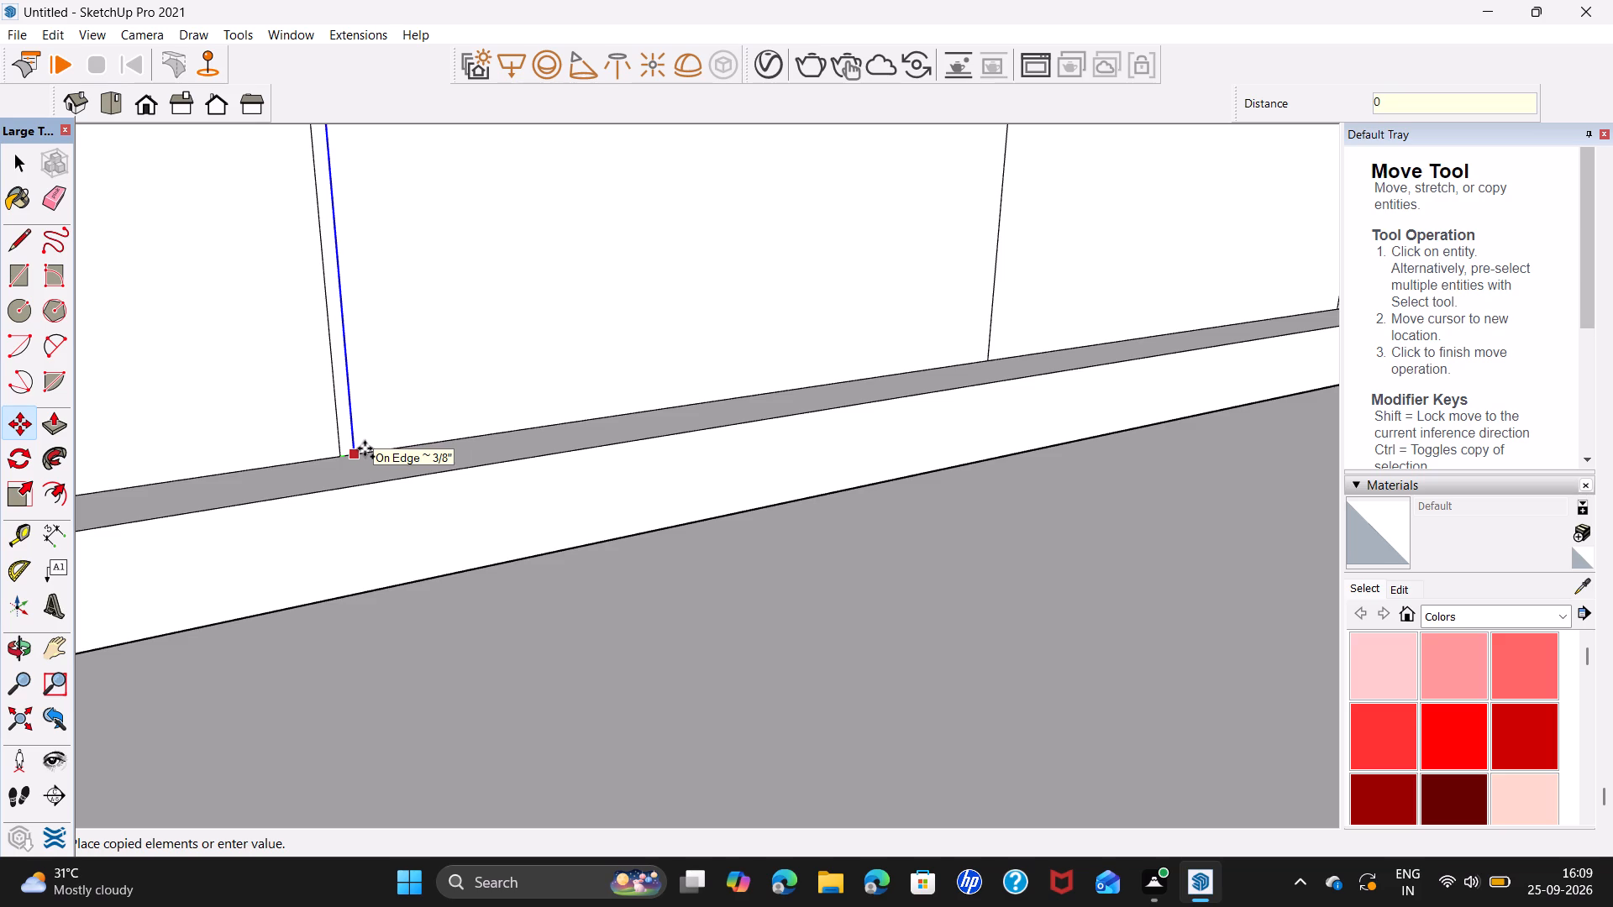
pyautogui.press('.')
pyautogui.press('0')
pyautogui.write('25')
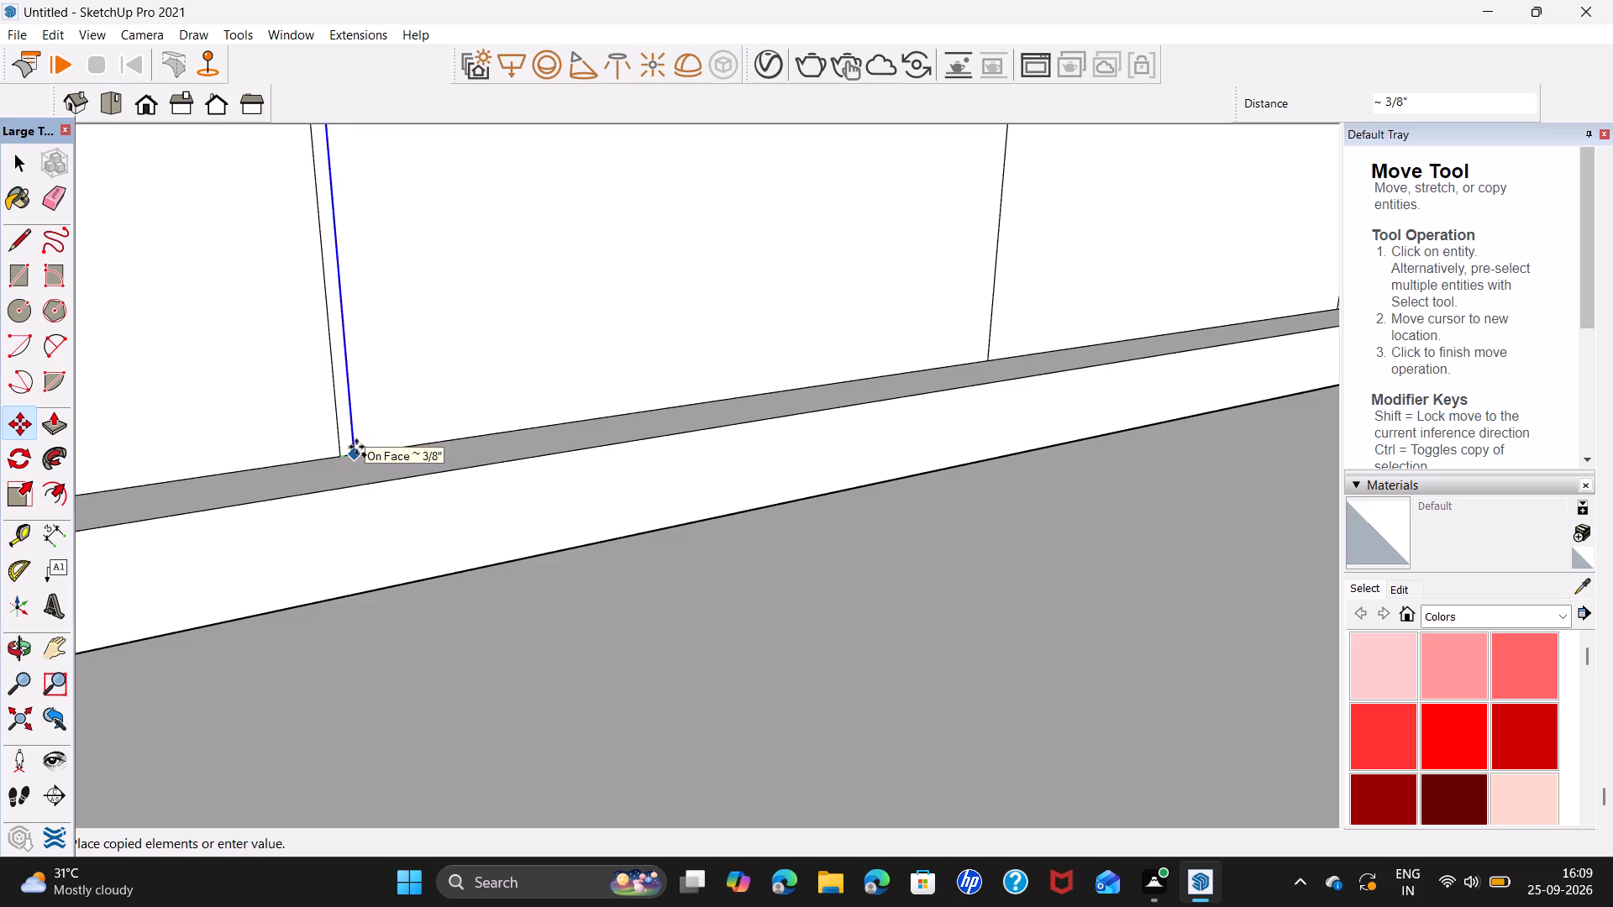
pyautogui.write('0.')
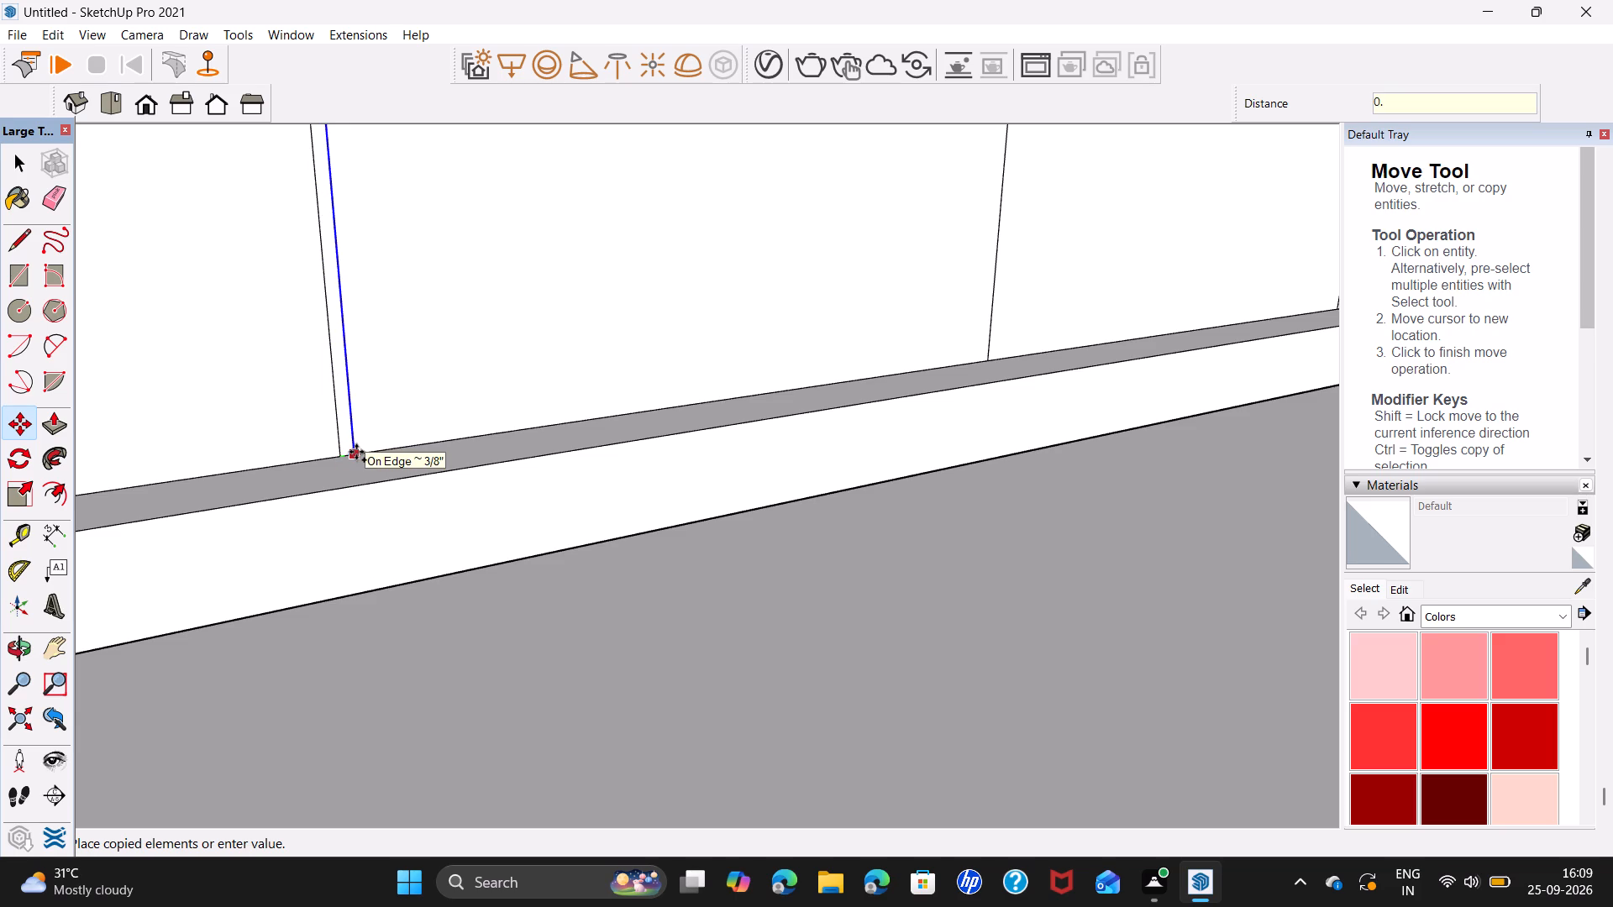
pyautogui.press('2')
pyautogui.press('Return')
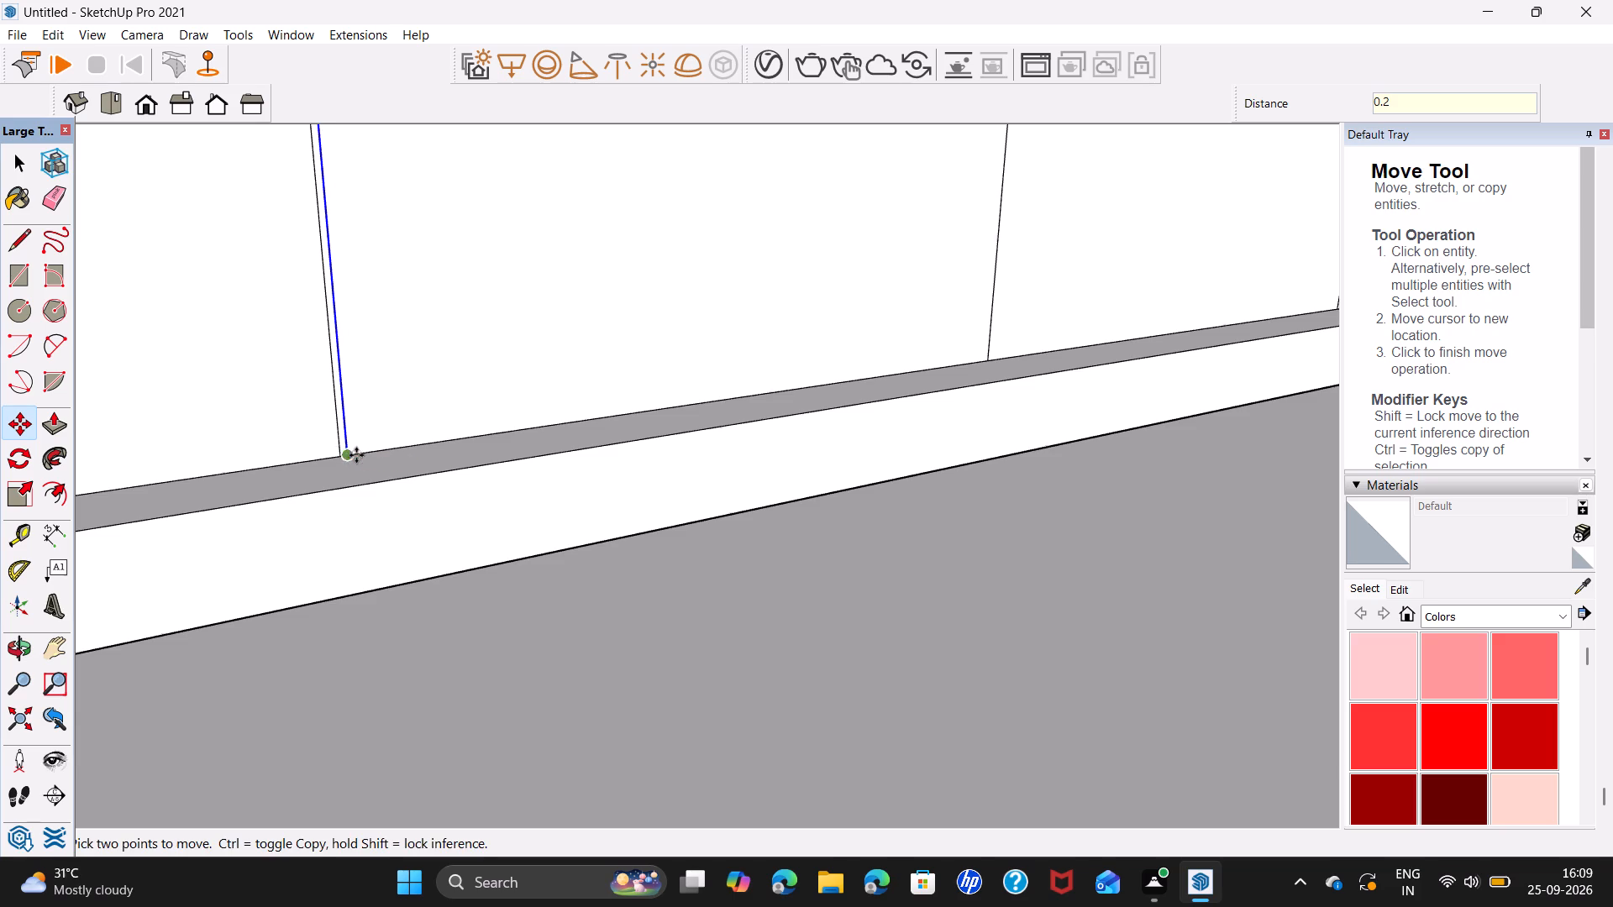
# Copy the offset edge back 0.4" to the opposite side of the original divider.
pyautogui.scroll(8, 346, 456)
pyautogui.click(349, 453)
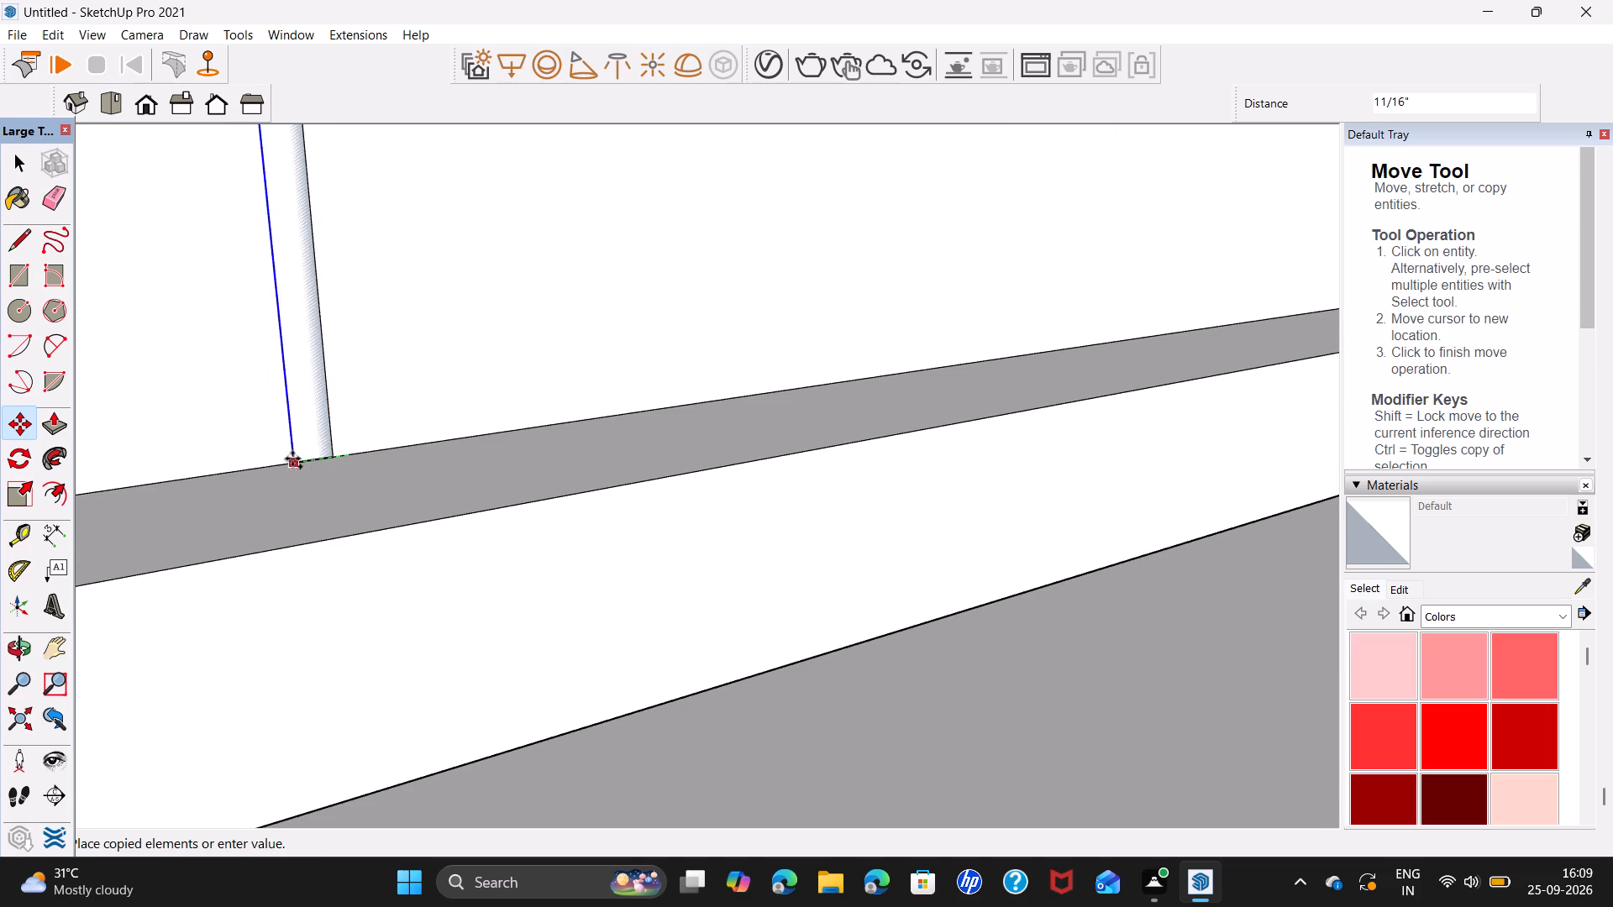
pyautogui.write('0.')
pyautogui.press('4')
pyautogui.press('Return')
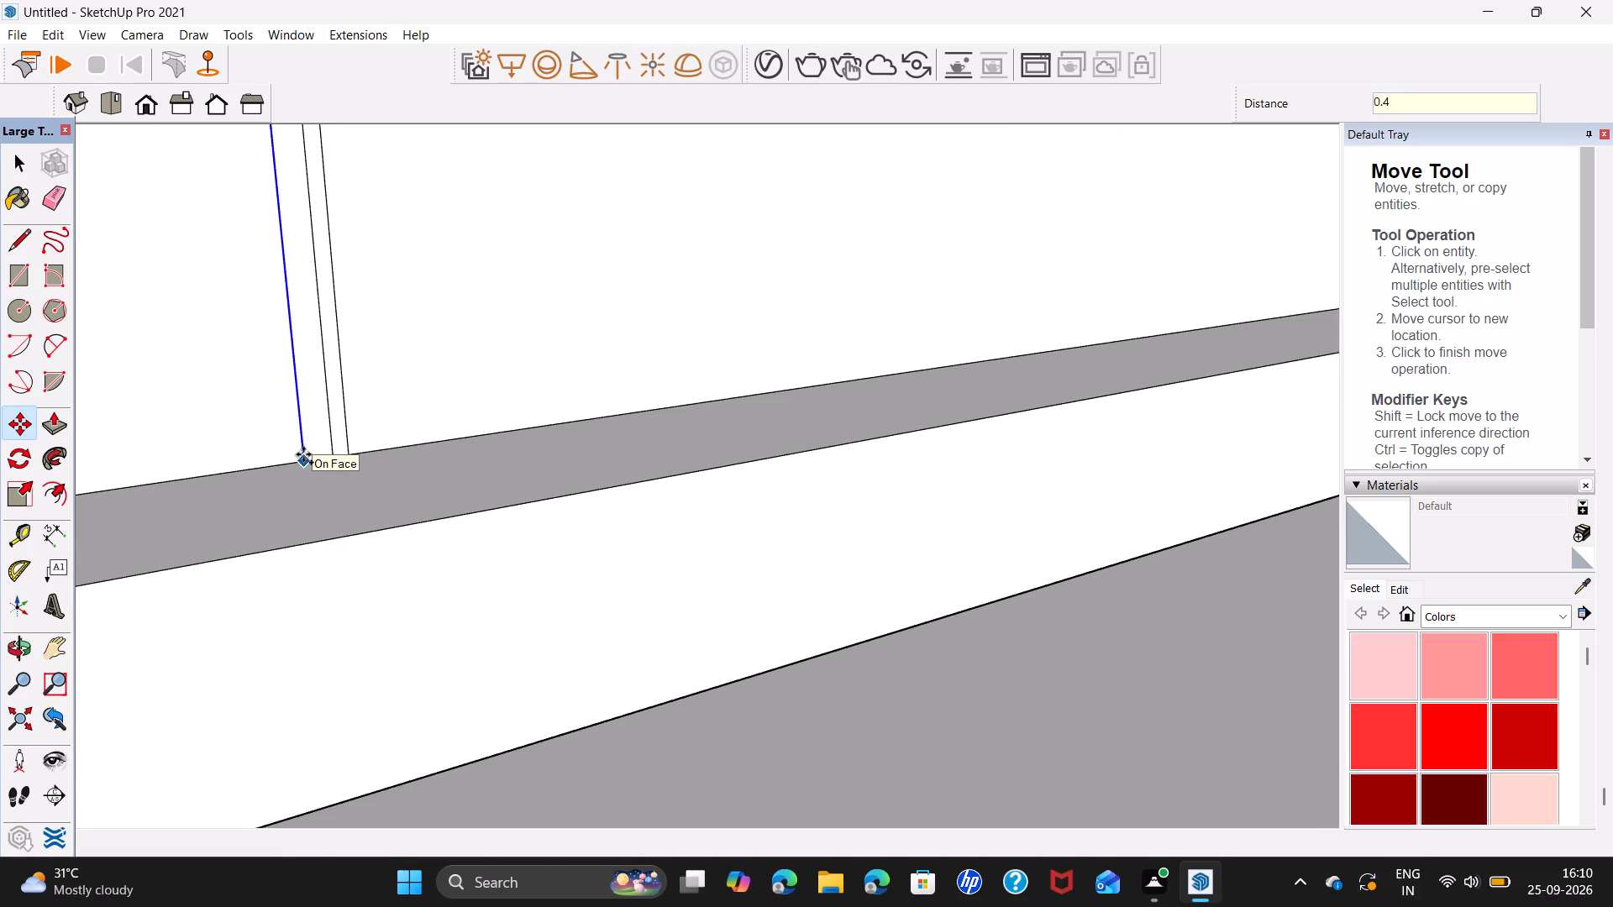
# Delete the original divider edge in the middle of the narrow gap strip.
pyautogui.press('space')
pyautogui.click(328, 440)
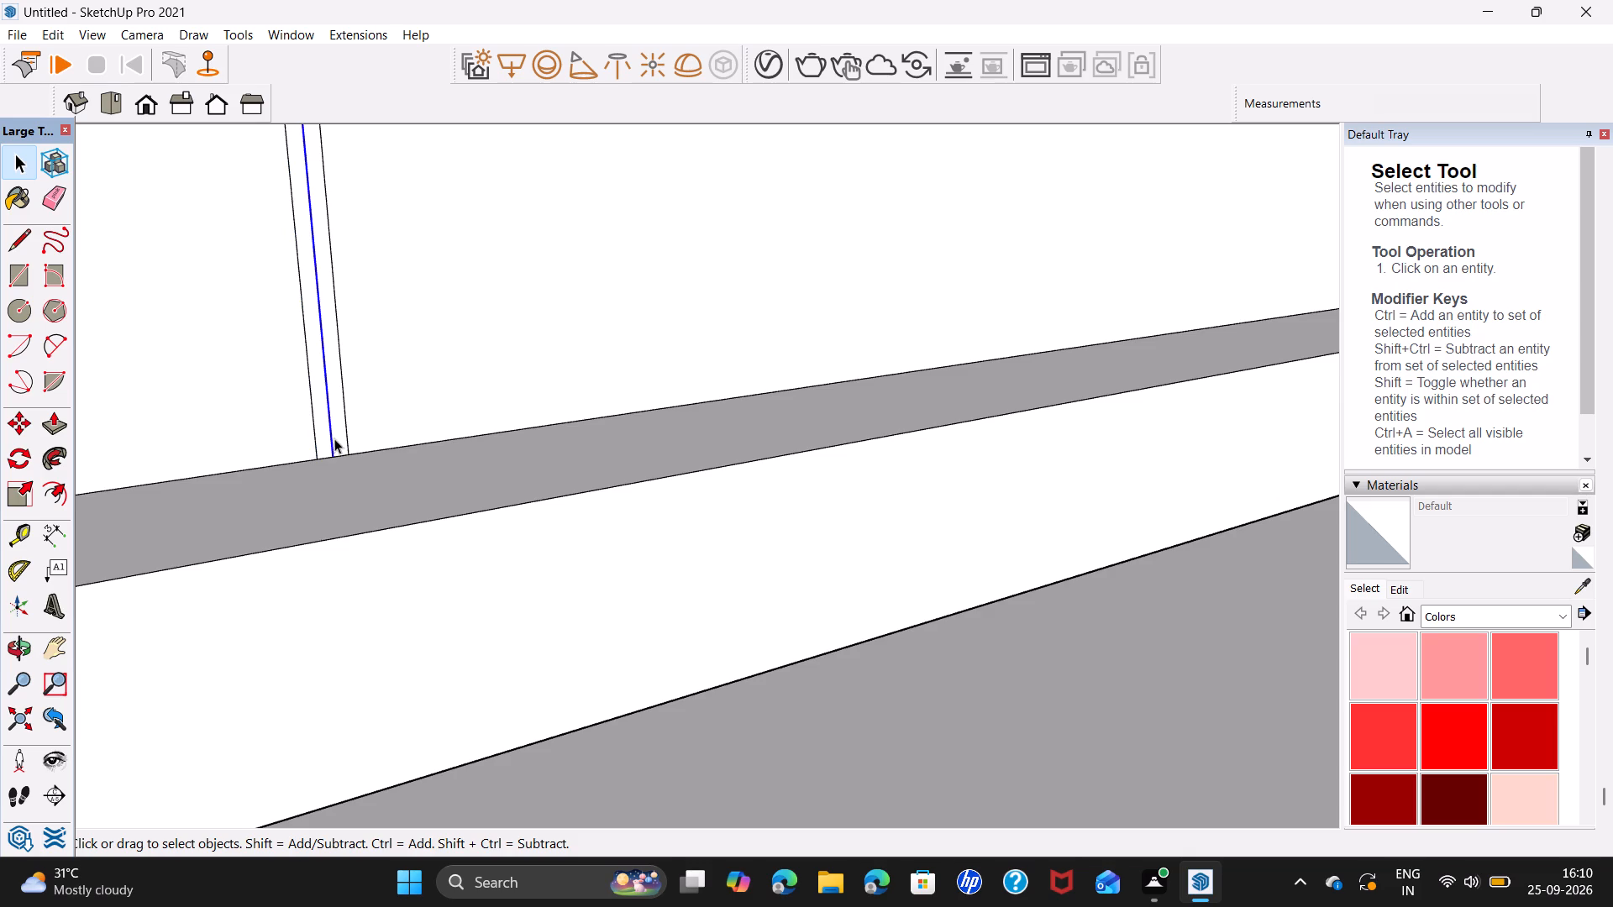
pyautogui.press('Delete')
# Copy the gap strip face about 8' 9 11/16" along the cabinet front, centring it on the divider nearest the inner corner.
pyautogui.click(336, 440)
pyautogui.press('m')
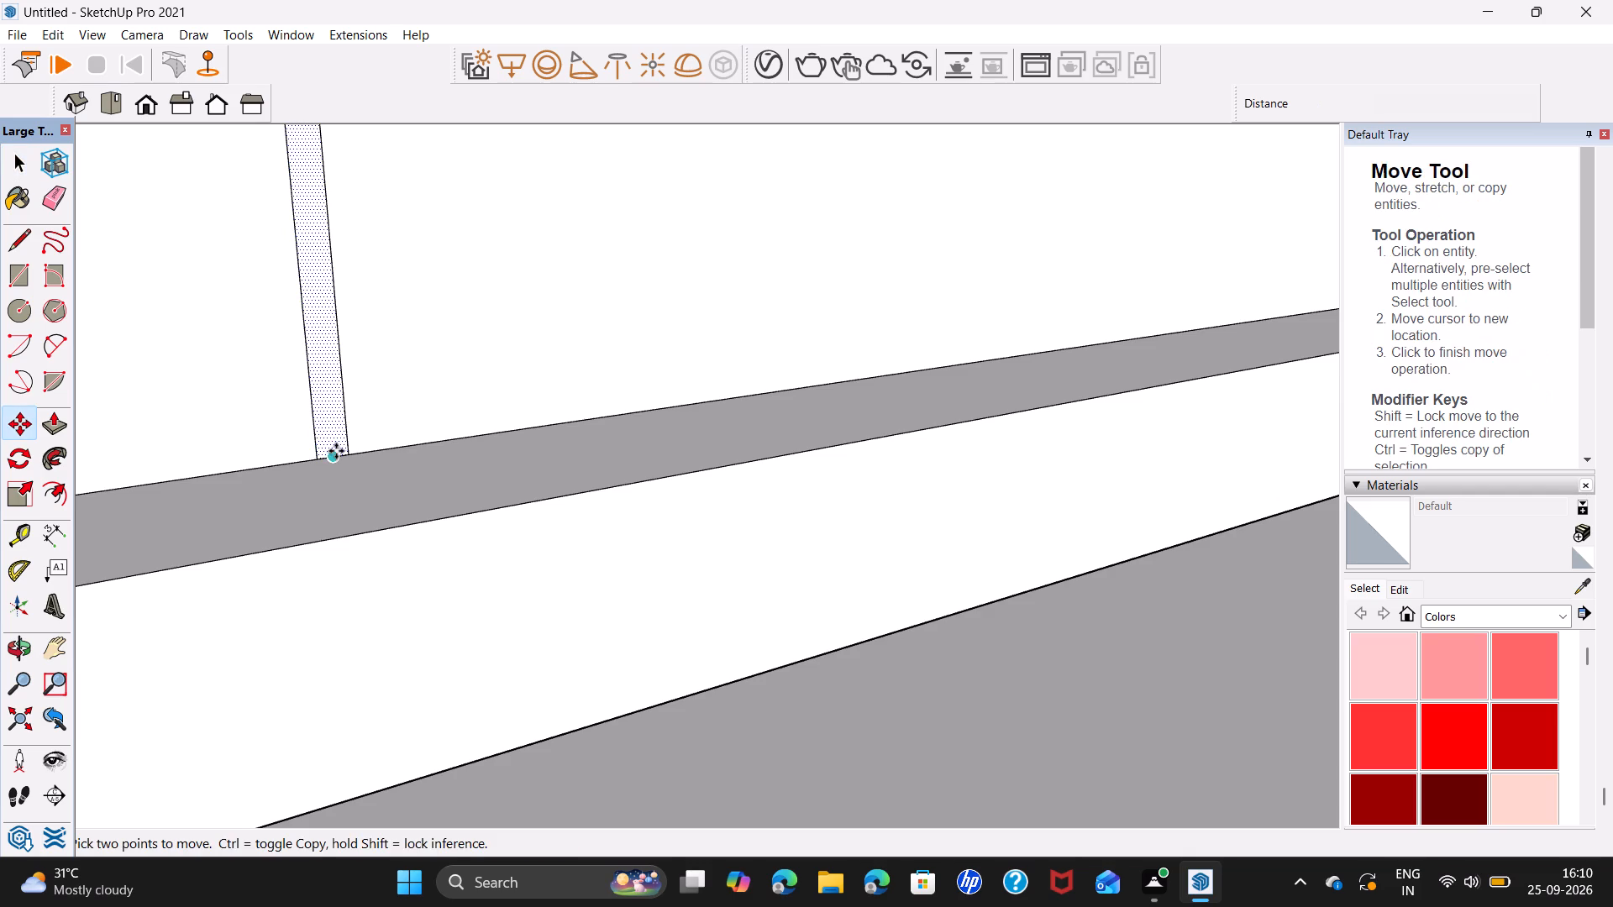
pyautogui.click(334, 459)
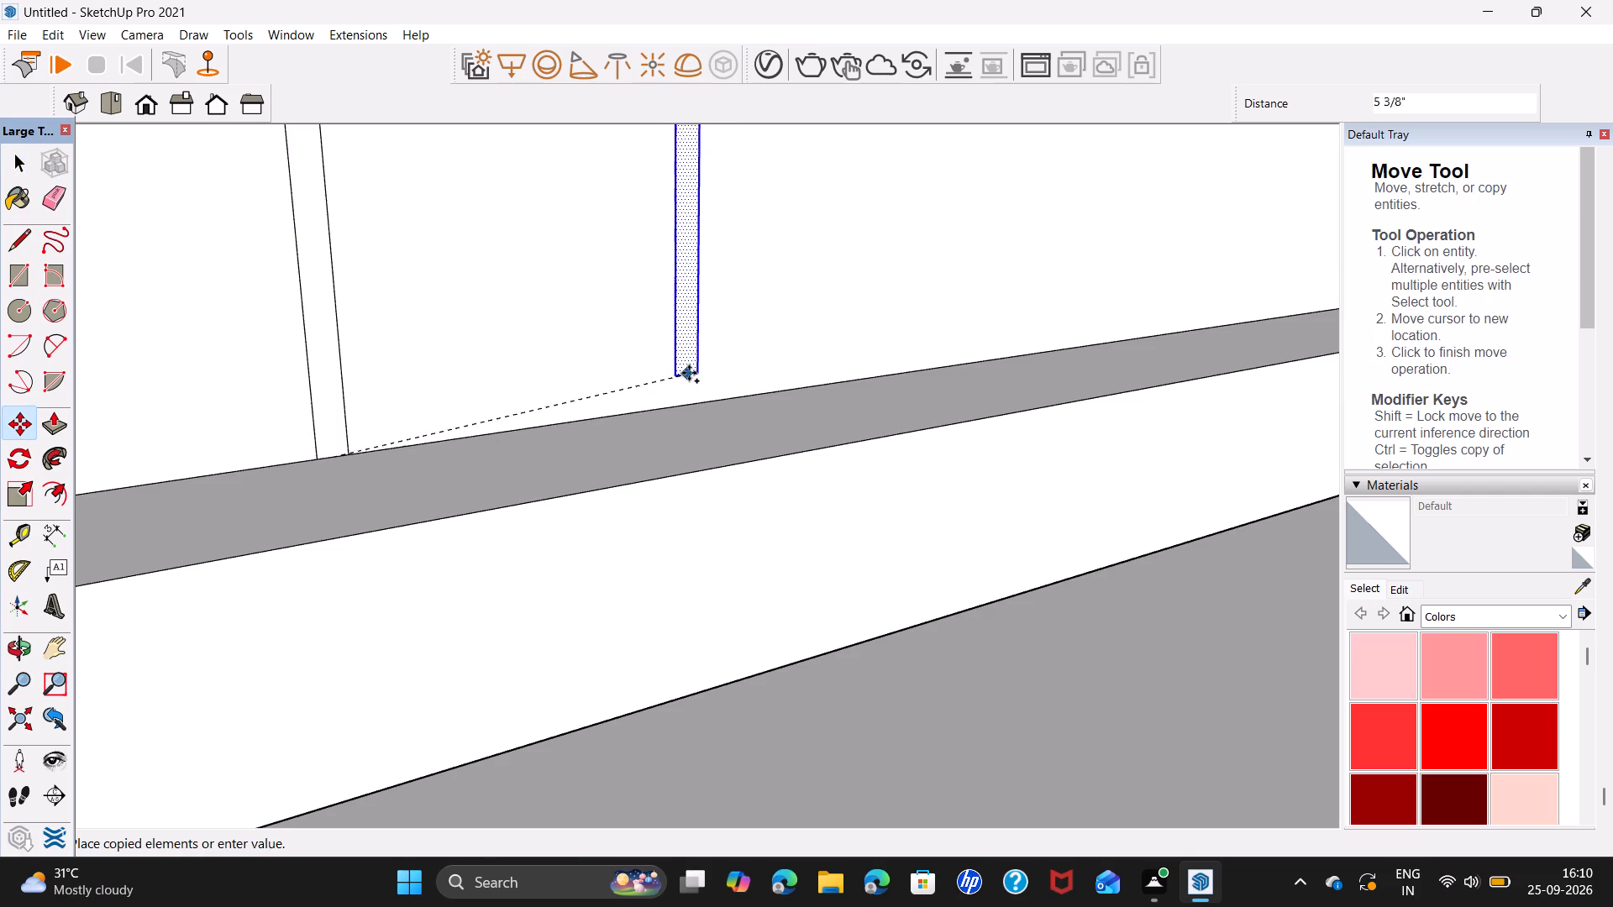
pyautogui.scroll(-17, 696, 369)
pyautogui.keyDown('shift'); pyautogui.moveTo(797, 333); pyautogui.dragTo(647, 450, button='middle'); pyautogui.keyUp('shift')
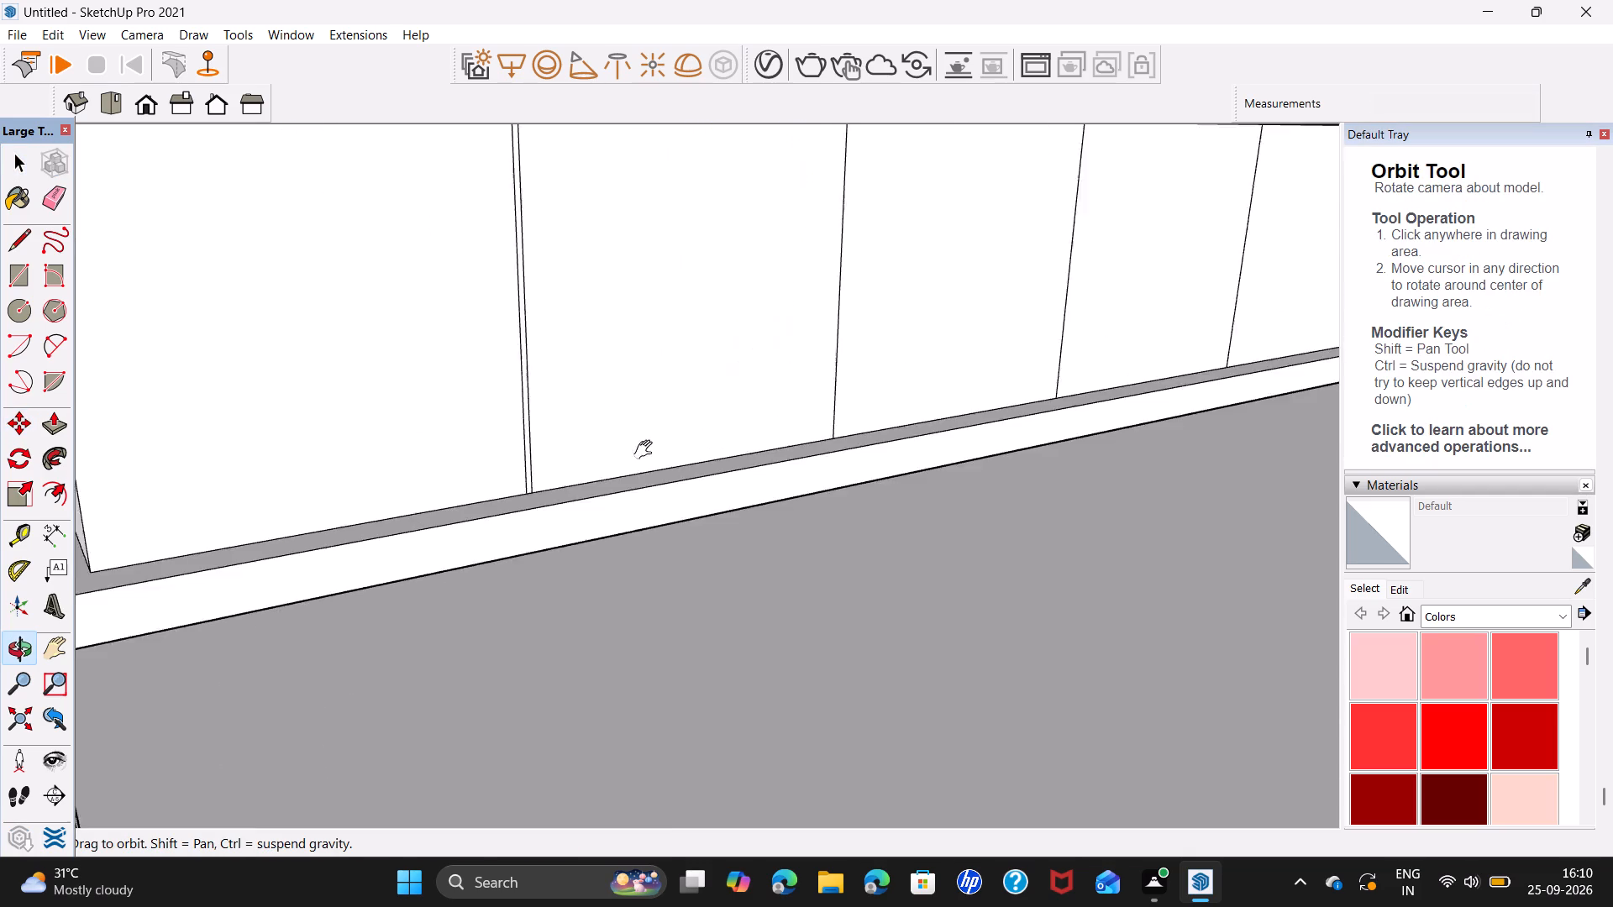
pyautogui.keyDown('shift'); pyautogui.moveTo(647, 450); pyautogui.dragTo(287, 598, button='middle'); pyautogui.keyUp('shift')
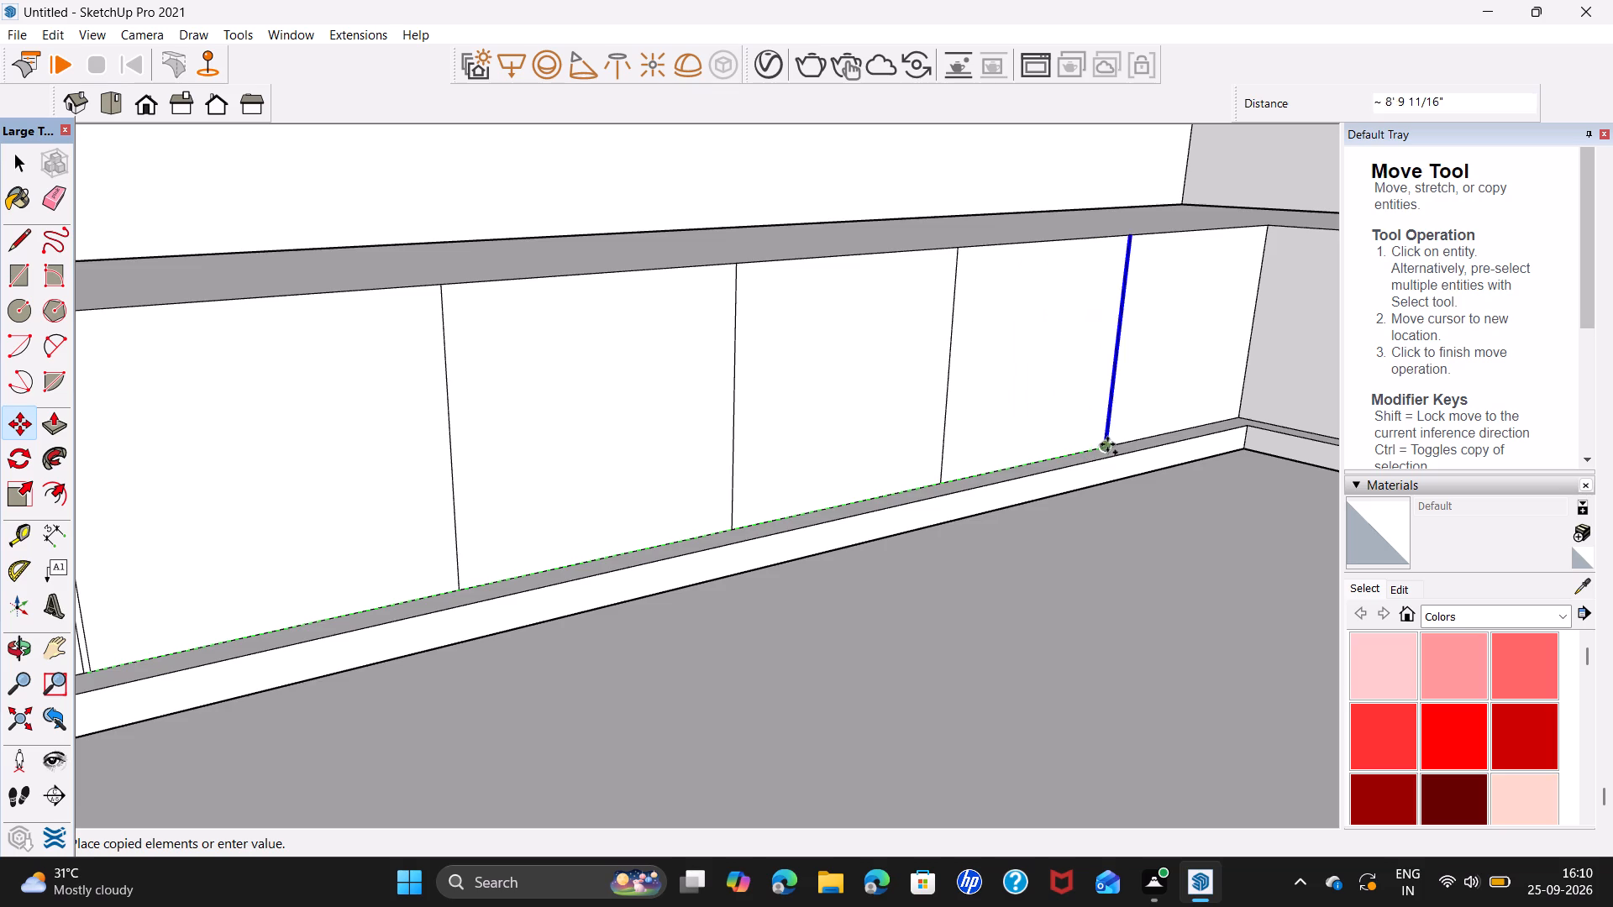
pyautogui.scroll(20, 1109, 443)
pyautogui.scroll(8, 1109, 443)
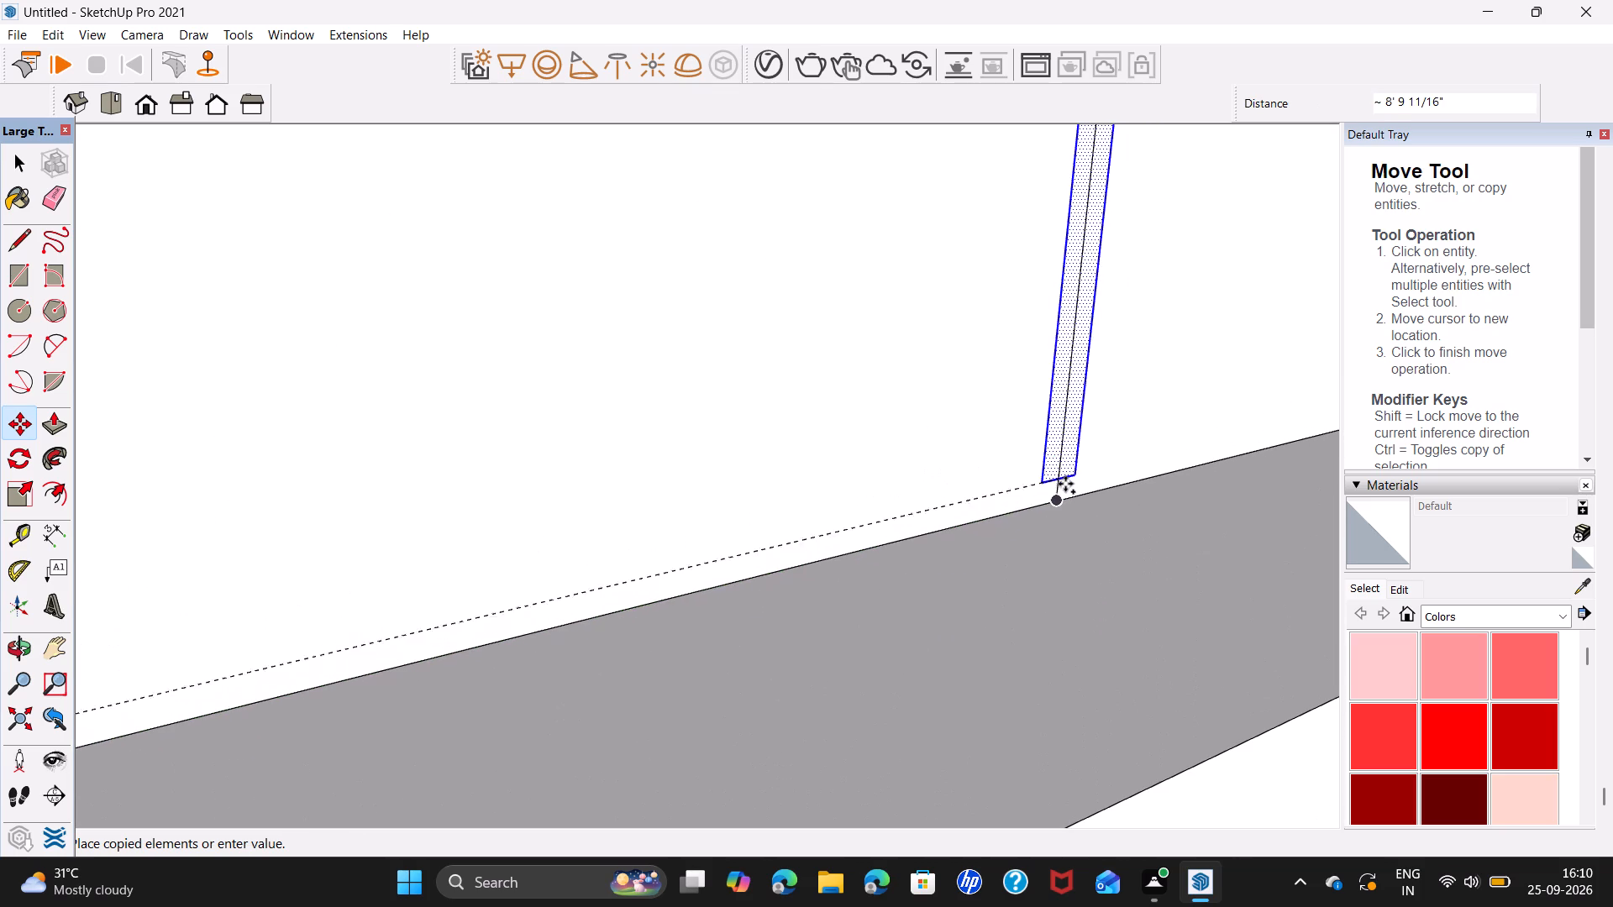
pyautogui.click(1061, 506)
pyautogui.press('space')
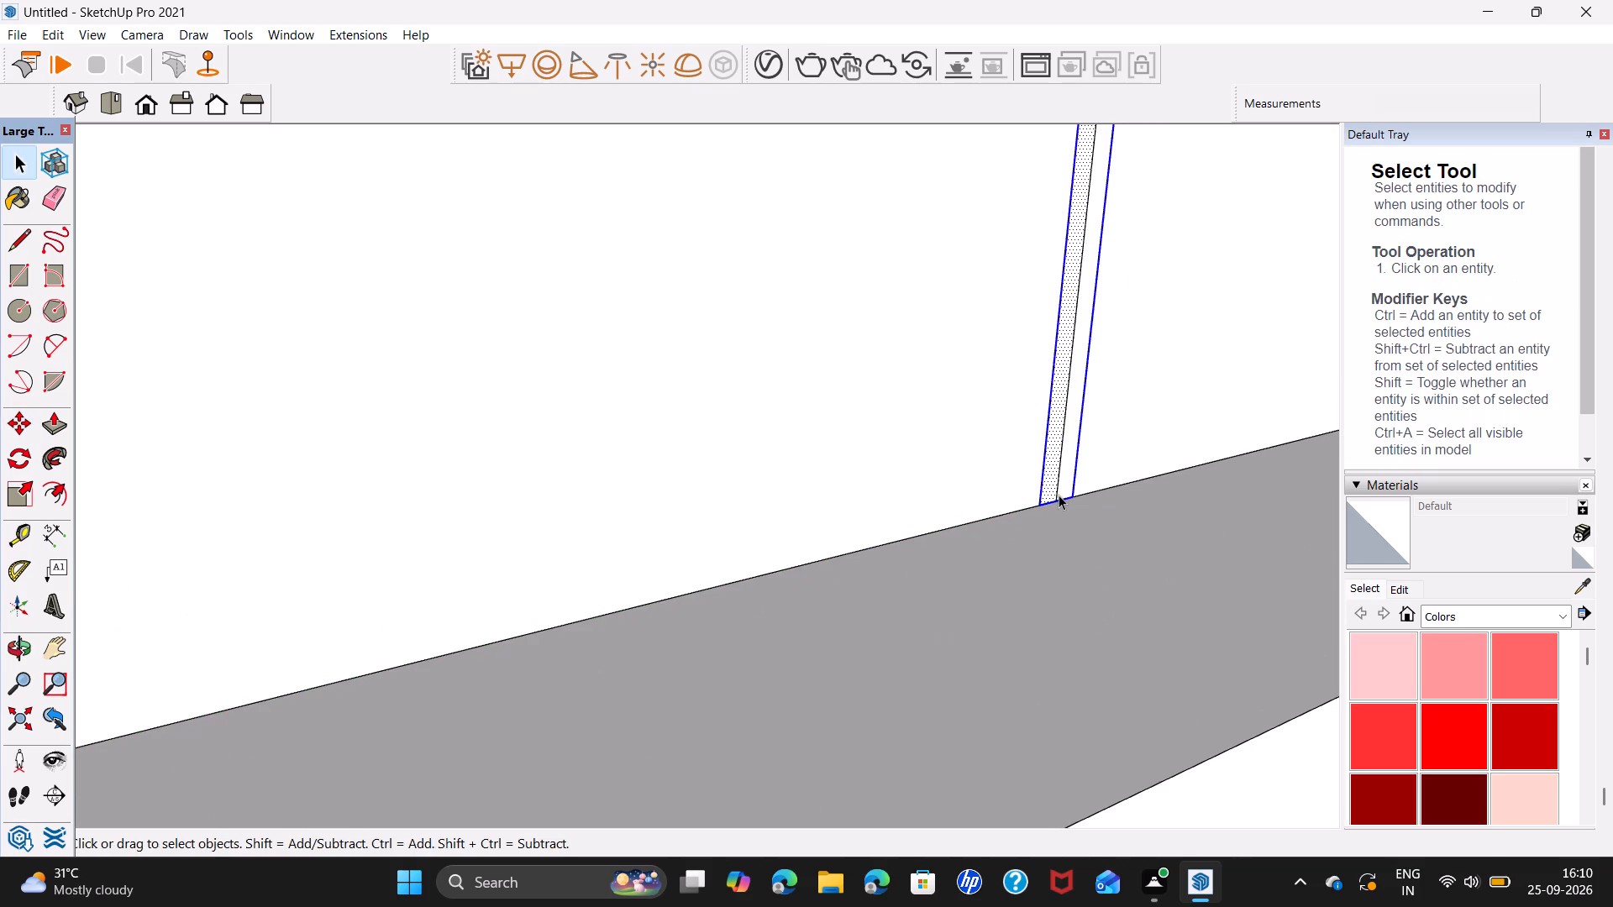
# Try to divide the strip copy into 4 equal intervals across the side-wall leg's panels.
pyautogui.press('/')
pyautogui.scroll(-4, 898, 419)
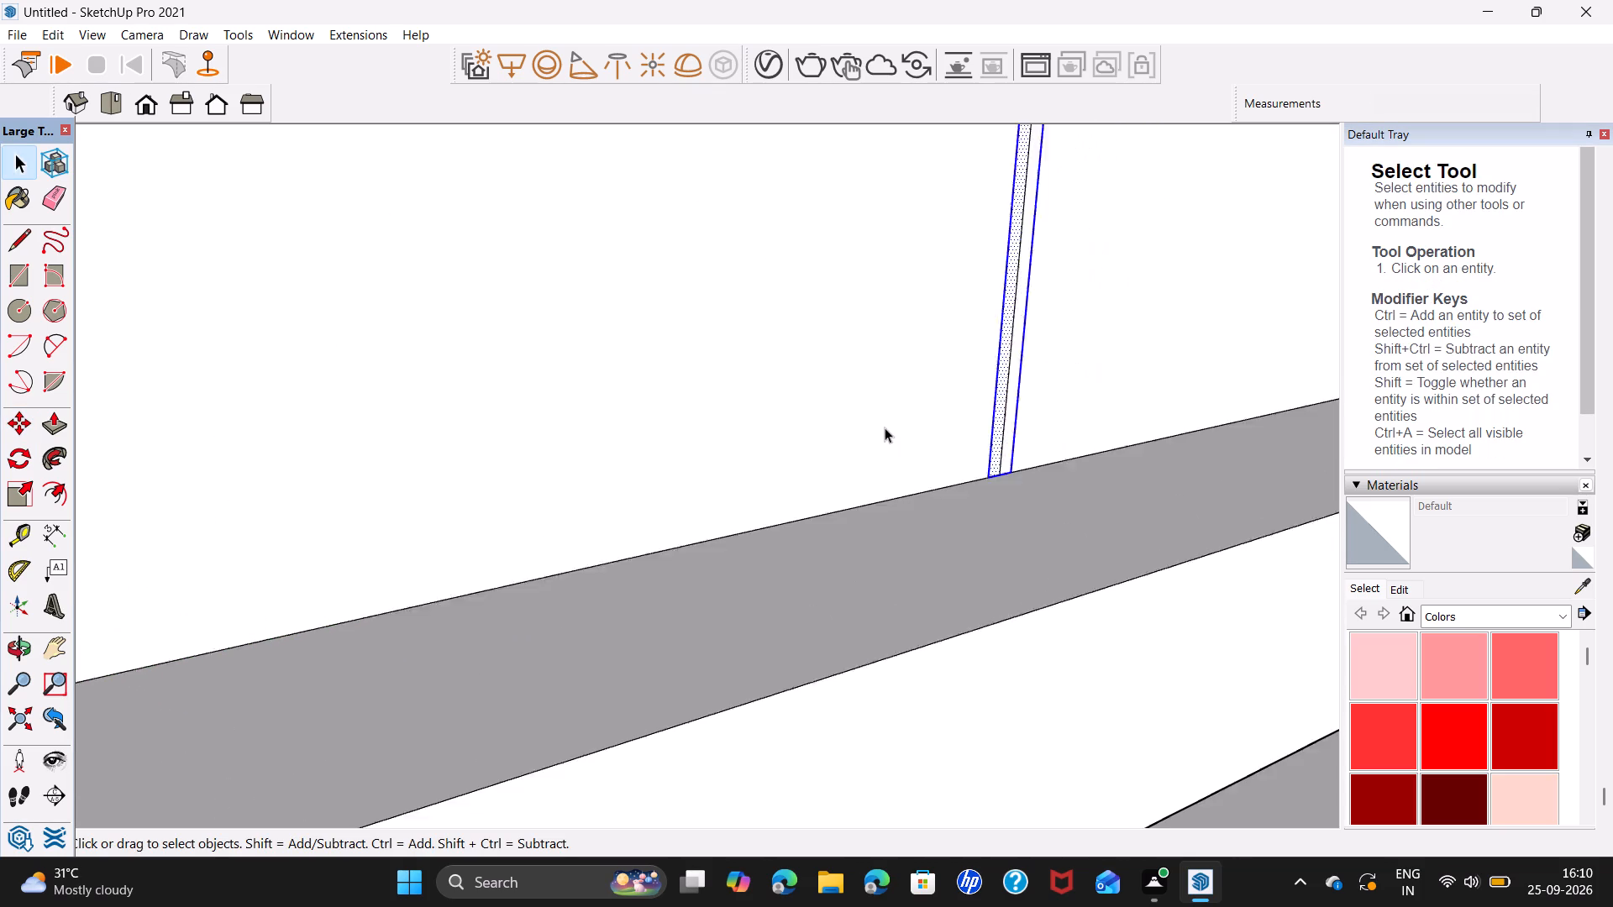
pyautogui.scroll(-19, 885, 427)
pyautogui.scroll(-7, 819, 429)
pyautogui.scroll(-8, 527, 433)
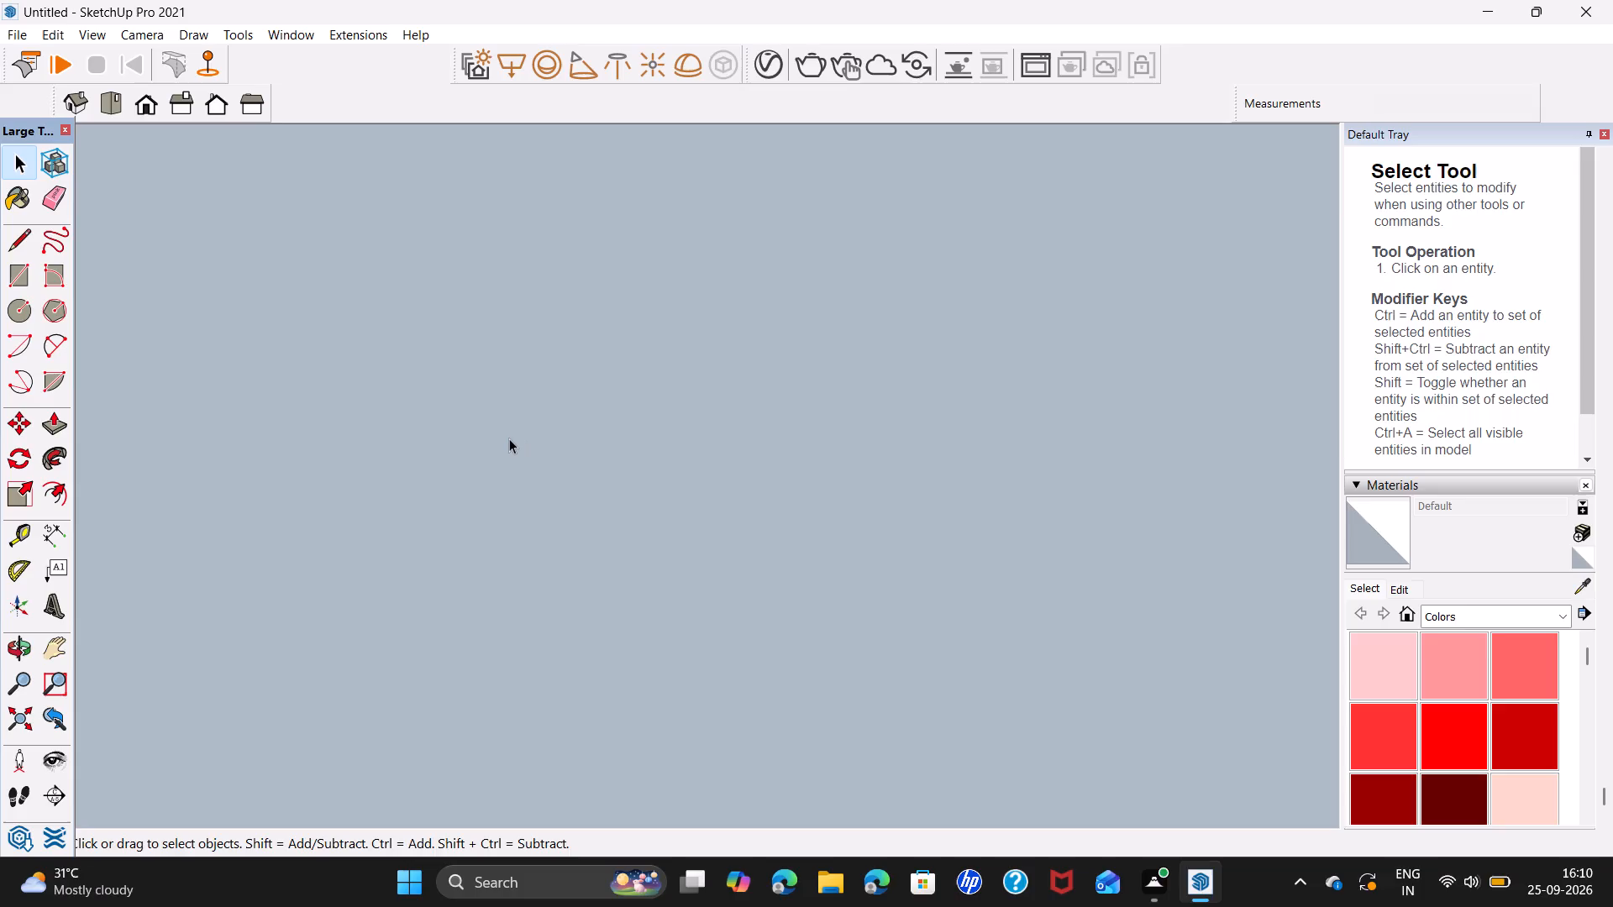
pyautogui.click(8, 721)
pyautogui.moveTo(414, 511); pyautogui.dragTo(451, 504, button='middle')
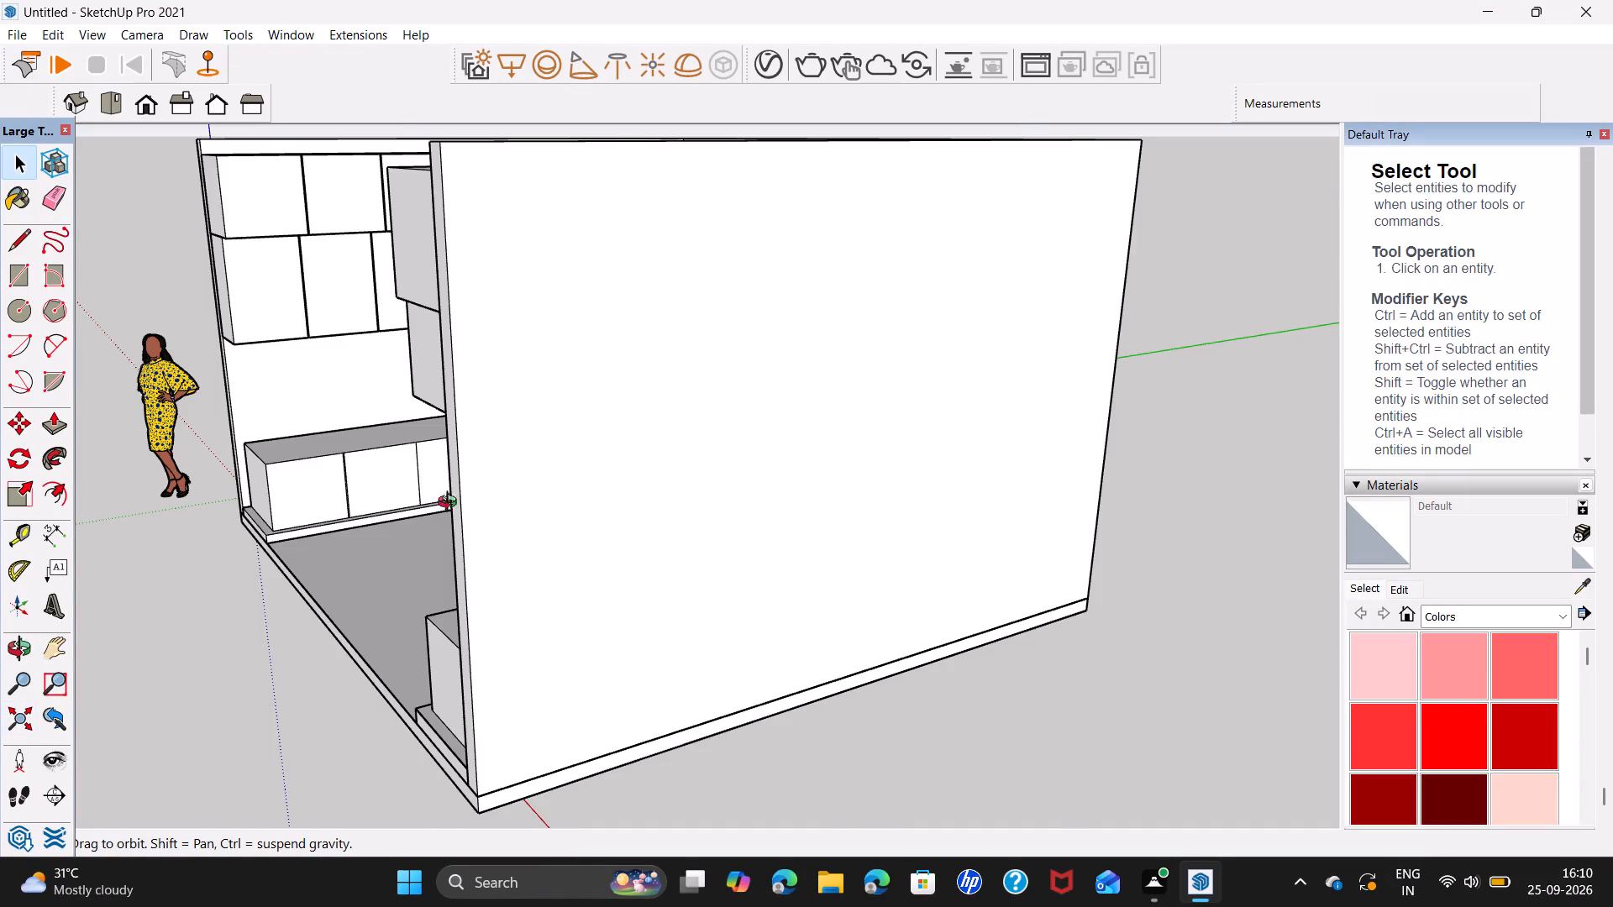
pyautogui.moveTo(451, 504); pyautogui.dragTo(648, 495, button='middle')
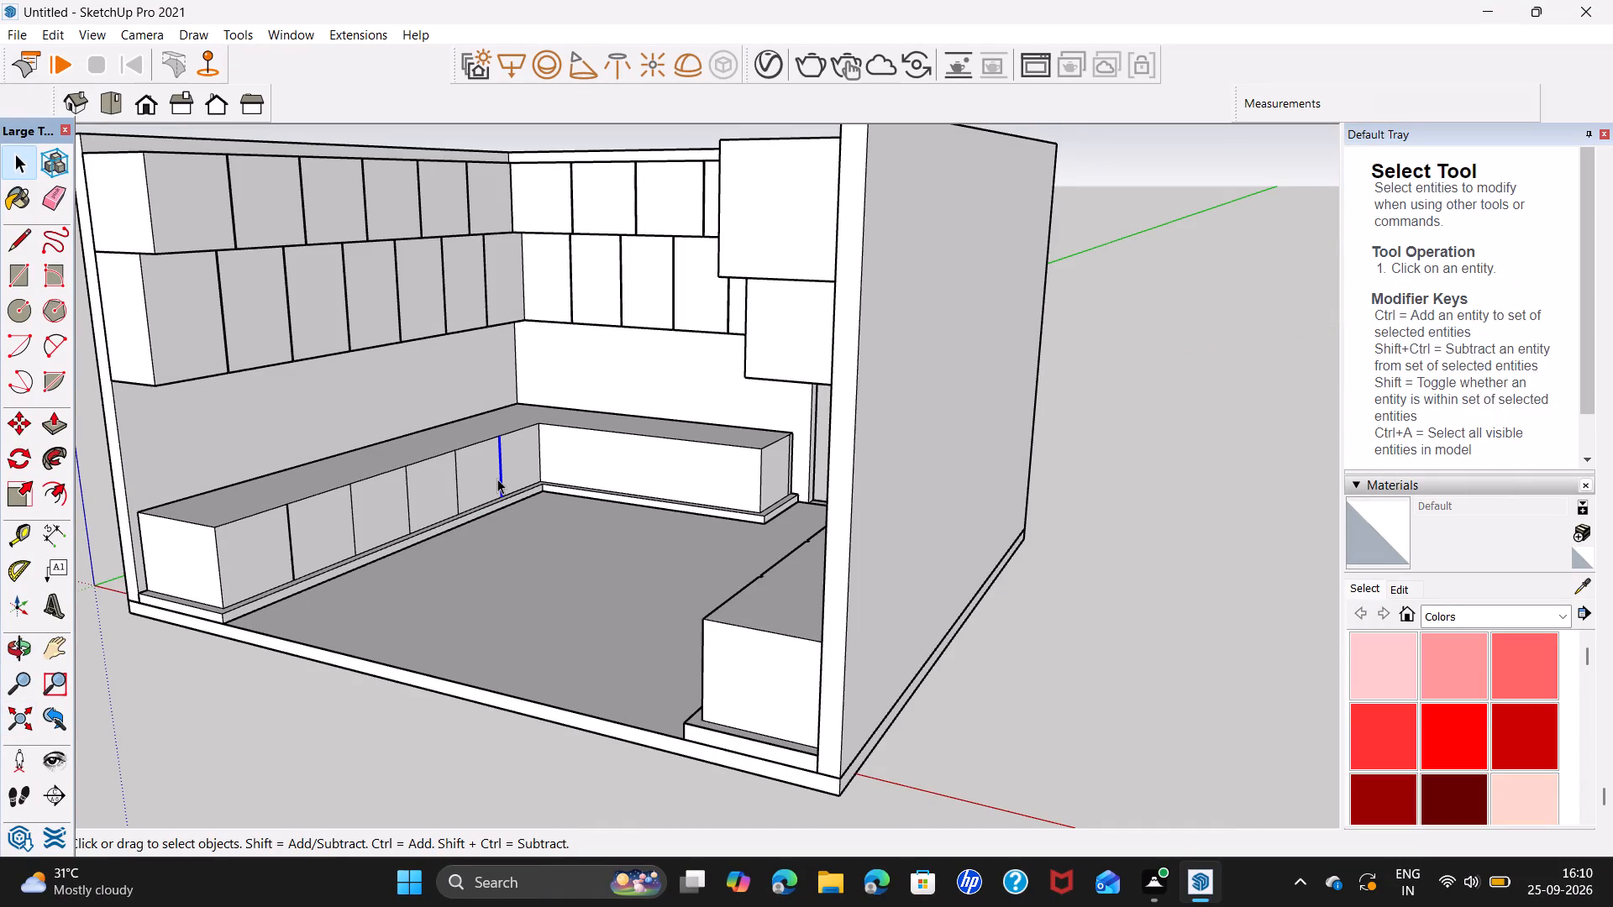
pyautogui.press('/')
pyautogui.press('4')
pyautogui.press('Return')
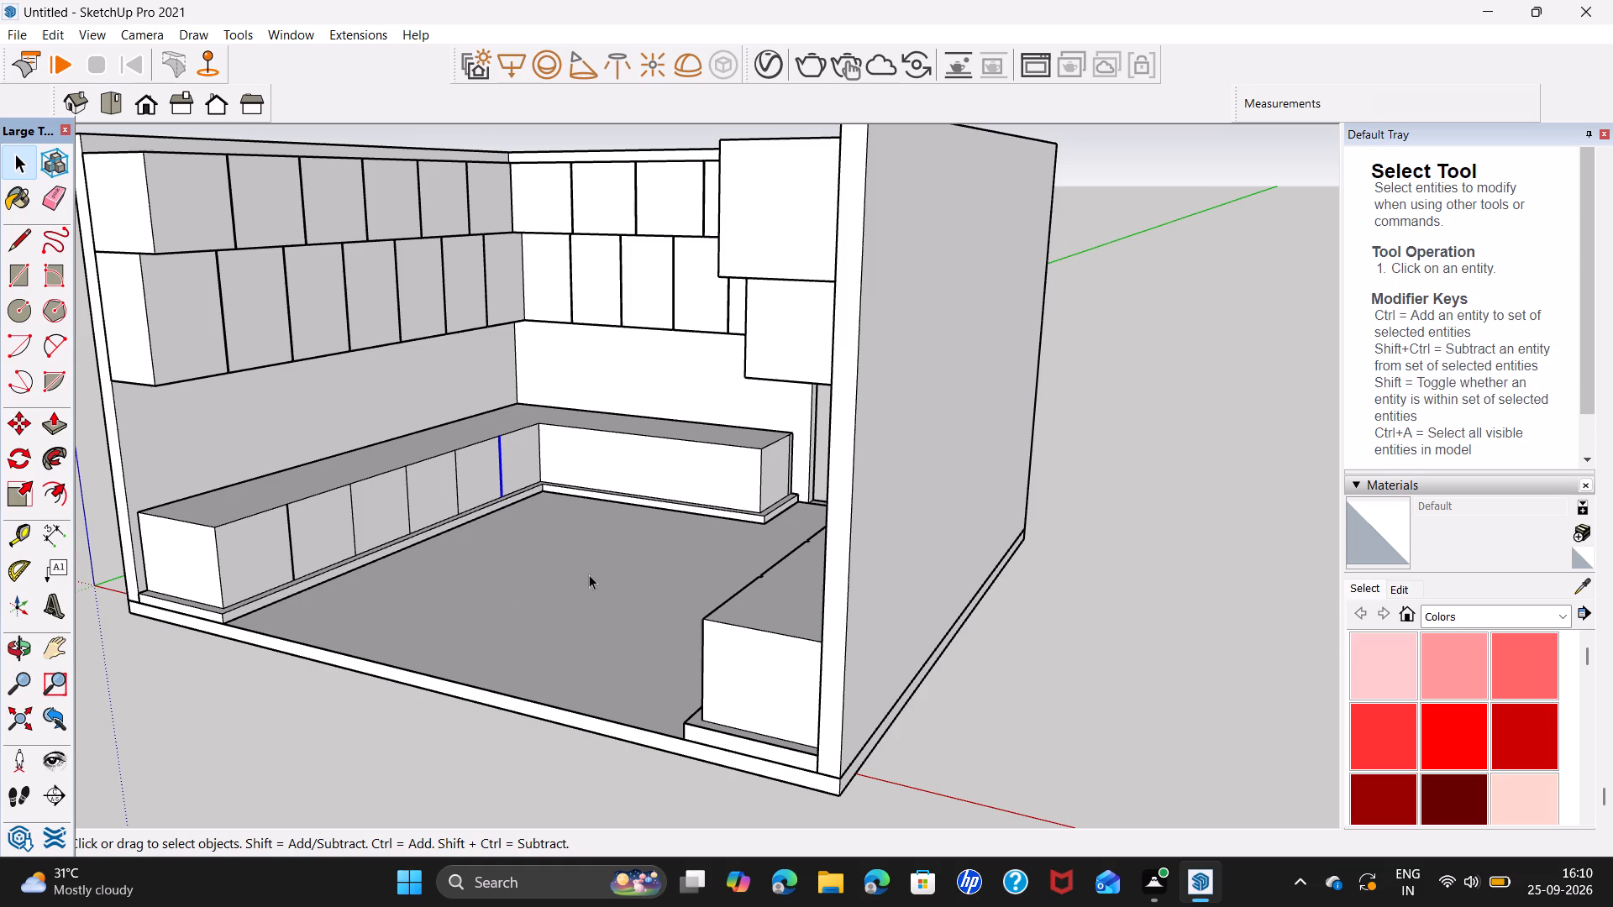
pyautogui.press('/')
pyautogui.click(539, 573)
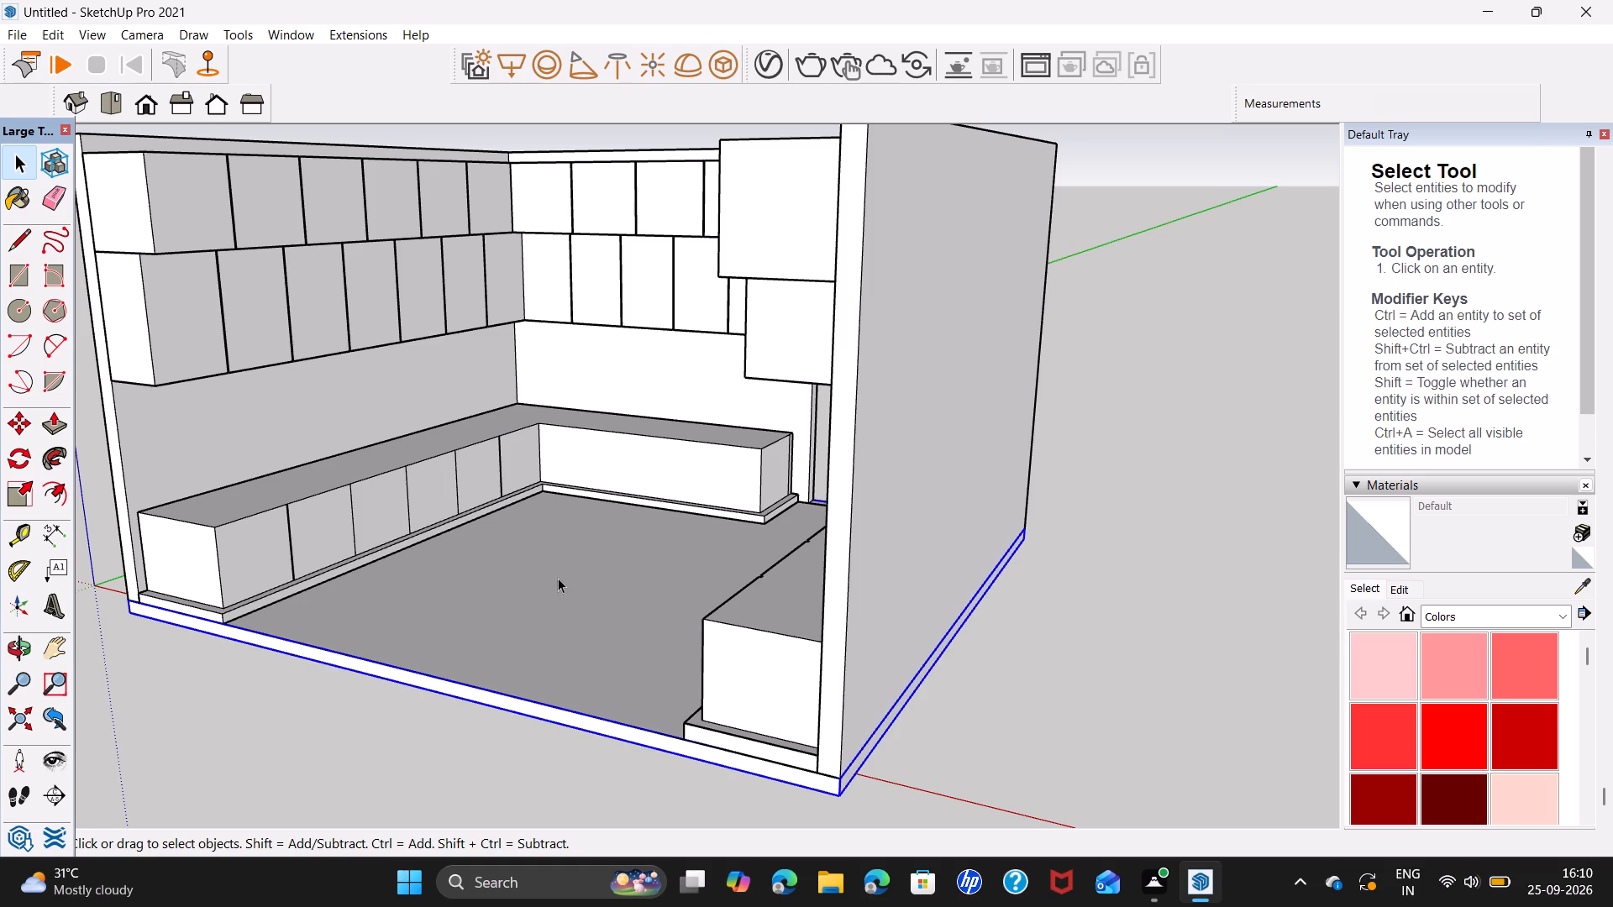
# Delete the middle divider edge inside the gap strip nearest the inner corner.
pyautogui.scroll(6, 507, 447)
pyautogui.scroll(5, 470, 527)
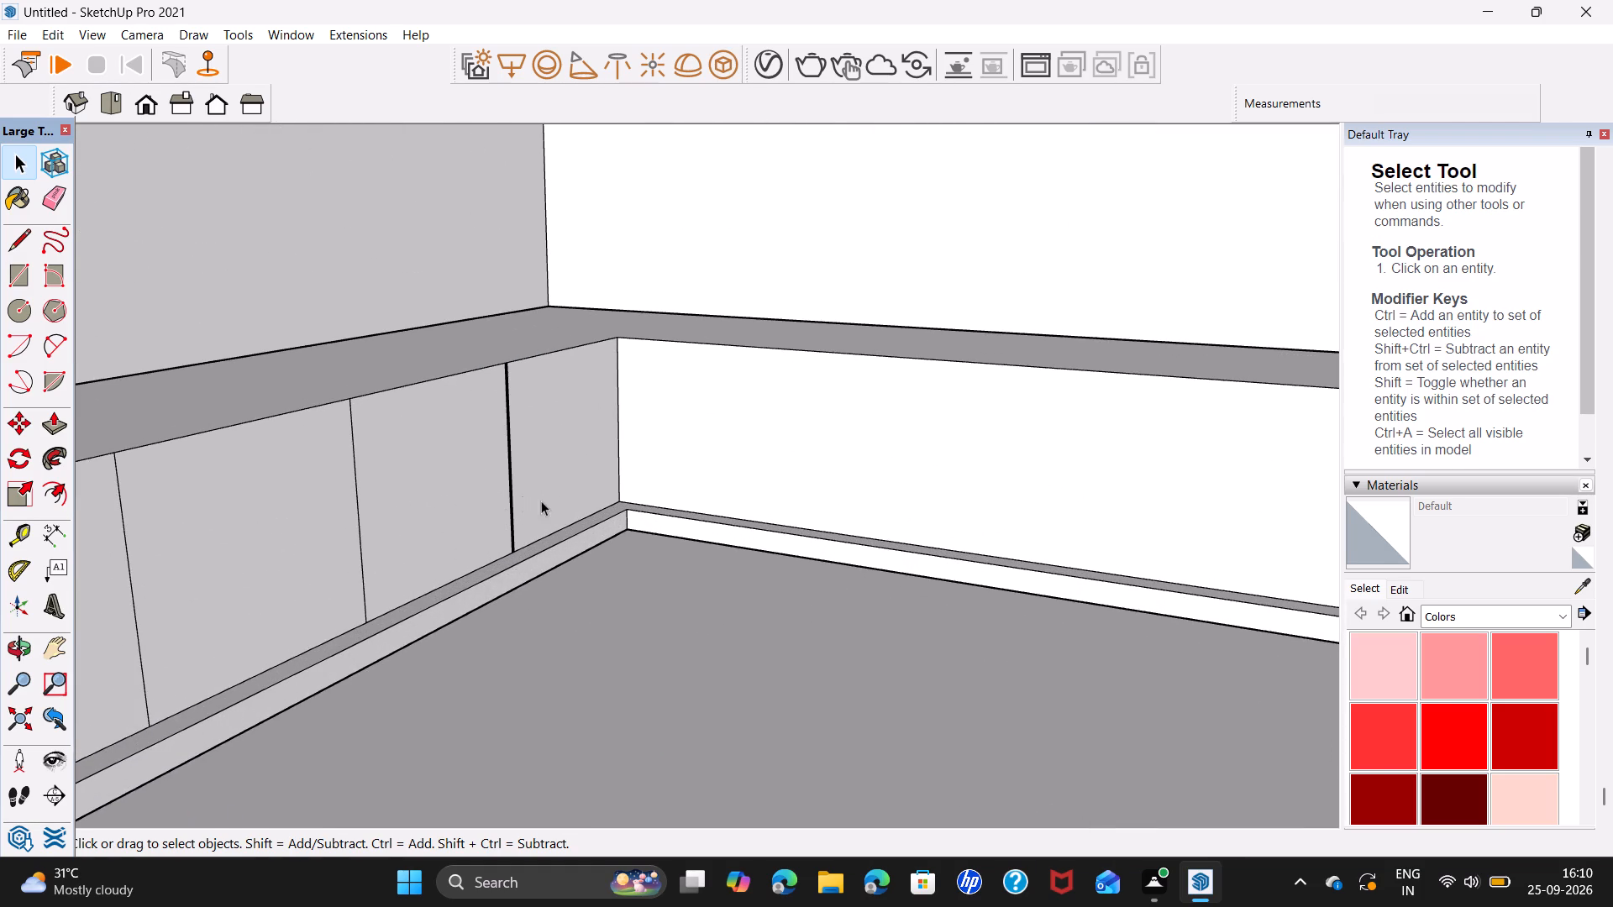
pyautogui.moveTo(541, 501); pyautogui.dragTo(134, 501, button='middle')
pyautogui.scroll(7, 489, 490)
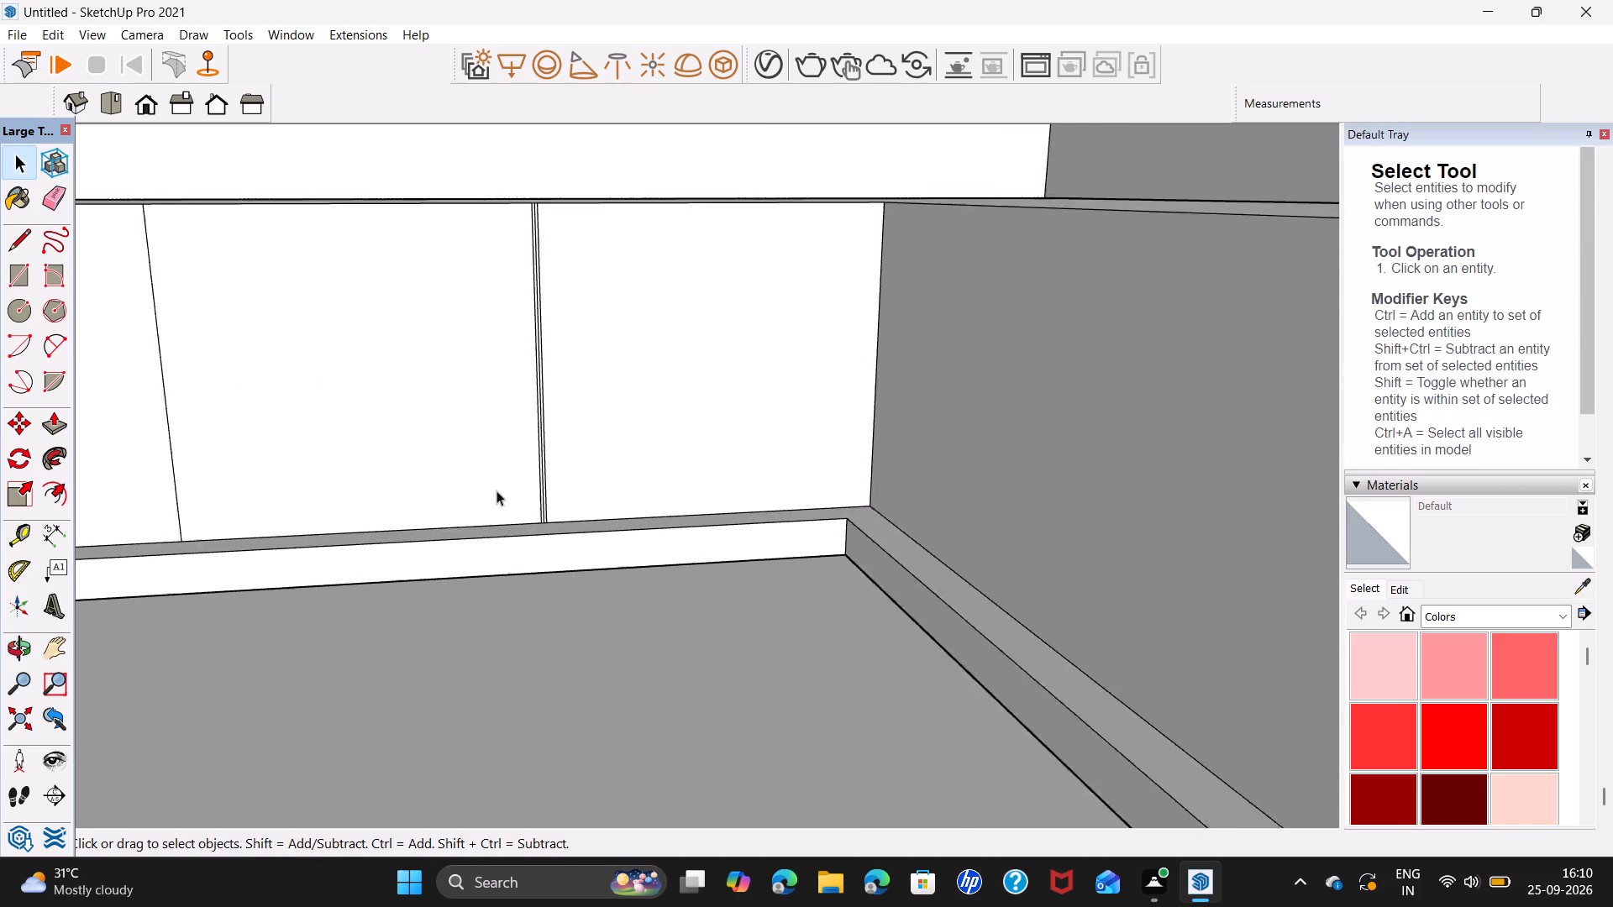
pyautogui.scroll(1, 497, 490)
pyautogui.scroll(6, 565, 530)
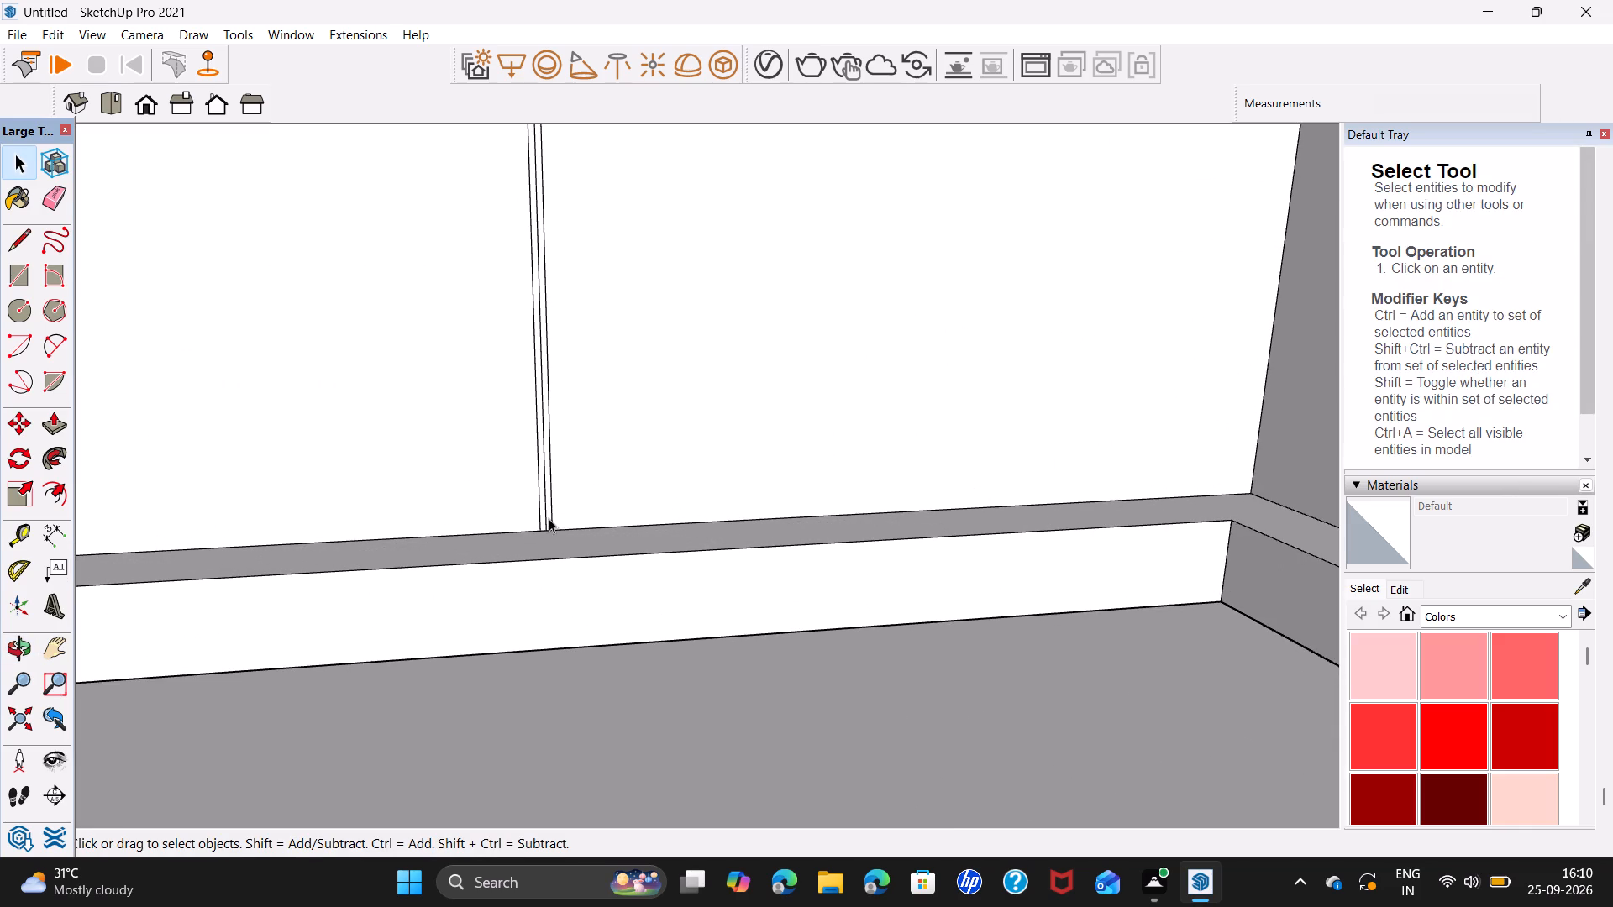
pyautogui.click(546, 530)
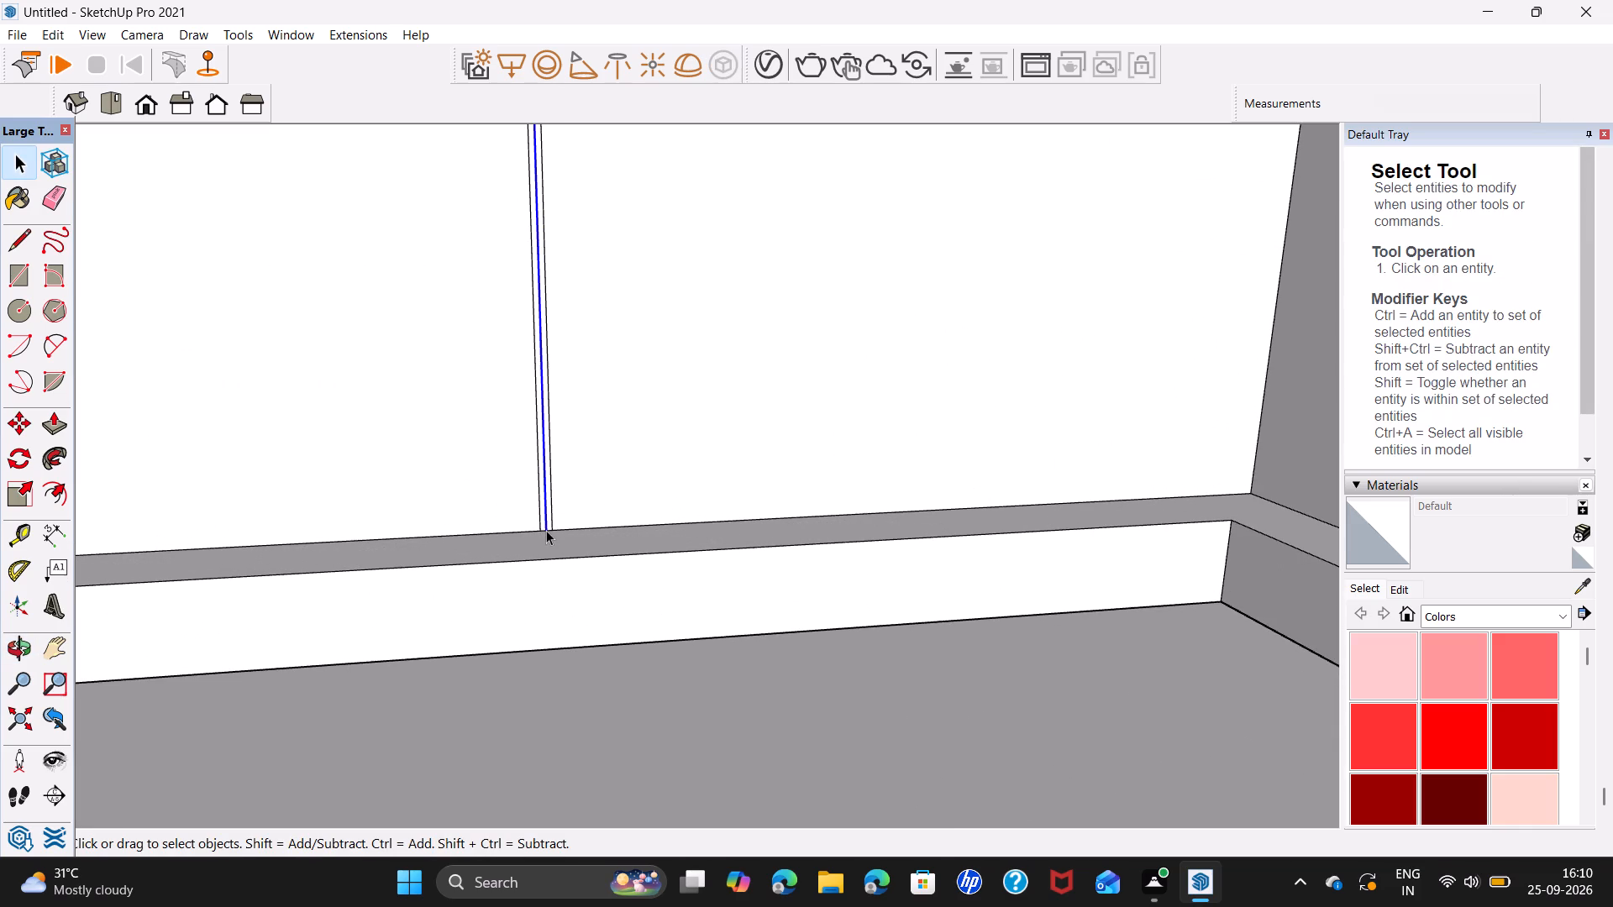
pyautogui.press('Delete')
# Copy the gap strip nearest the inner corner about 2' 2 7/16" onto the adjacent panel divider toward the cabinet's front end.
pyautogui.click(547, 518)
pyautogui.press('m')
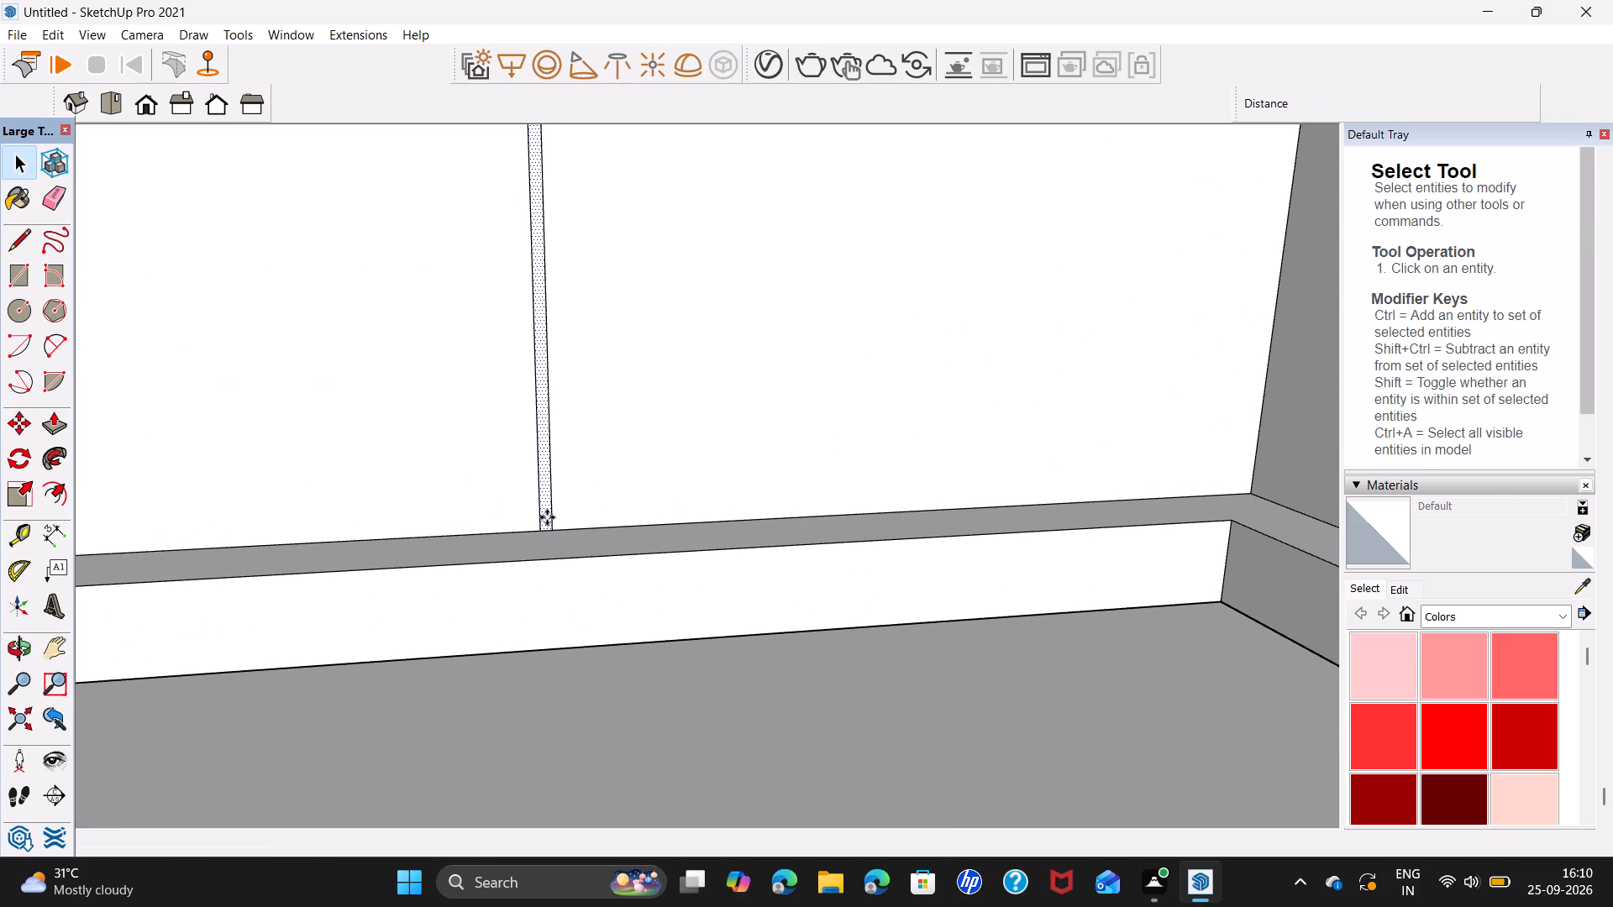
pyautogui.scroll(7, 547, 517)
pyautogui.click(546, 543)
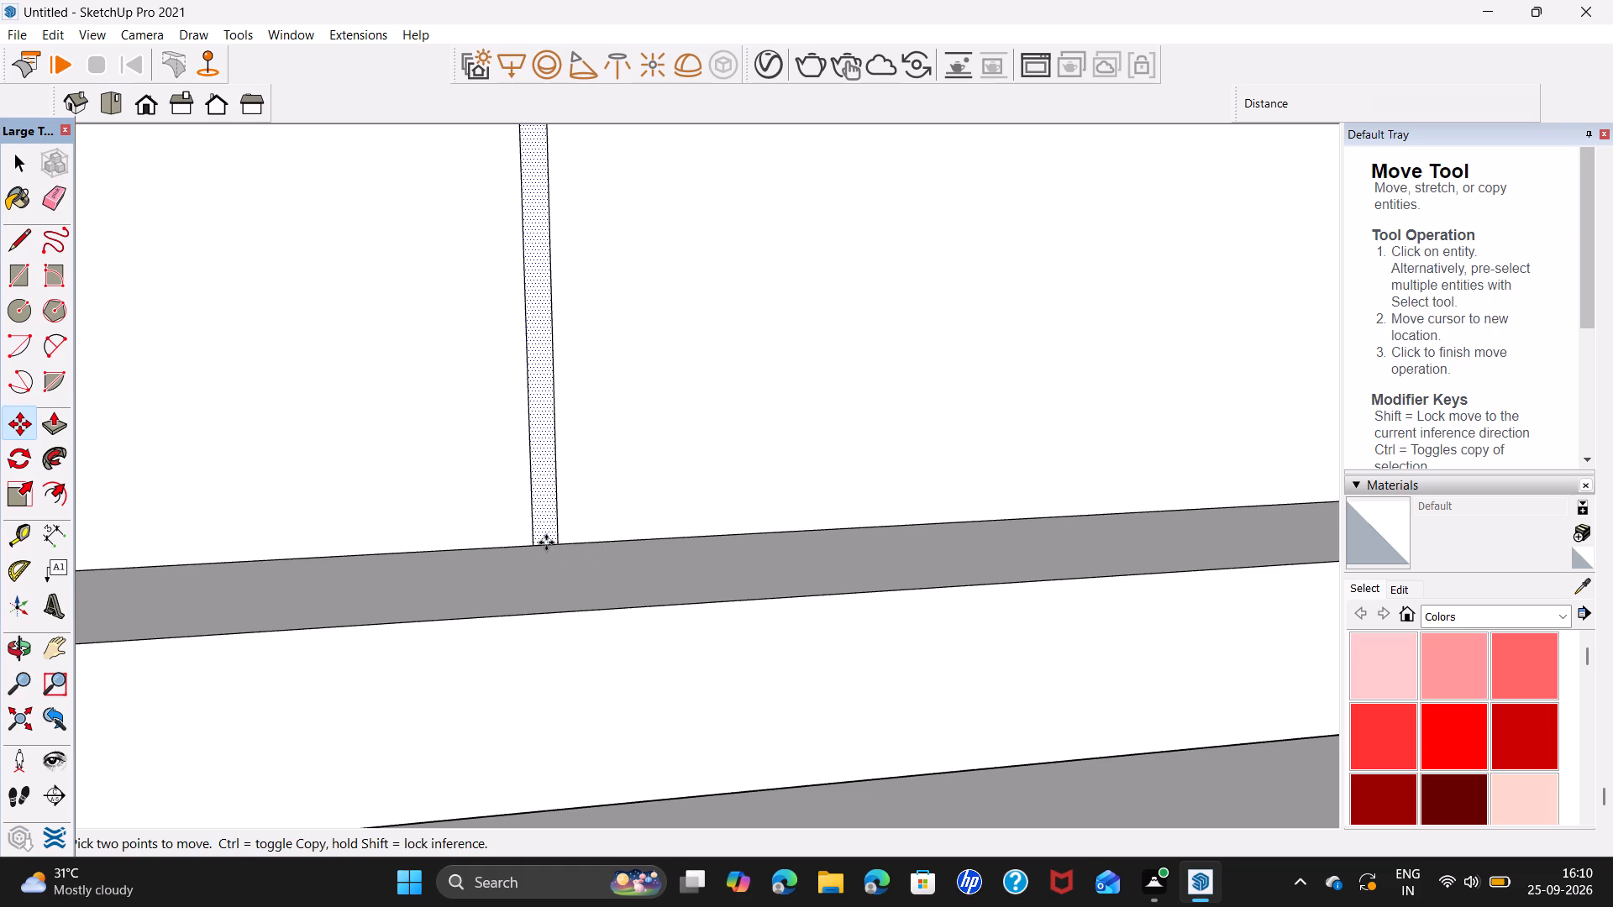
pyautogui.scroll(-7, 382, 530)
pyautogui.keyDown('shift'); pyautogui.moveTo(382, 532); pyautogui.dragTo(1139, 540, button='middle'); pyautogui.keyUp('shift')
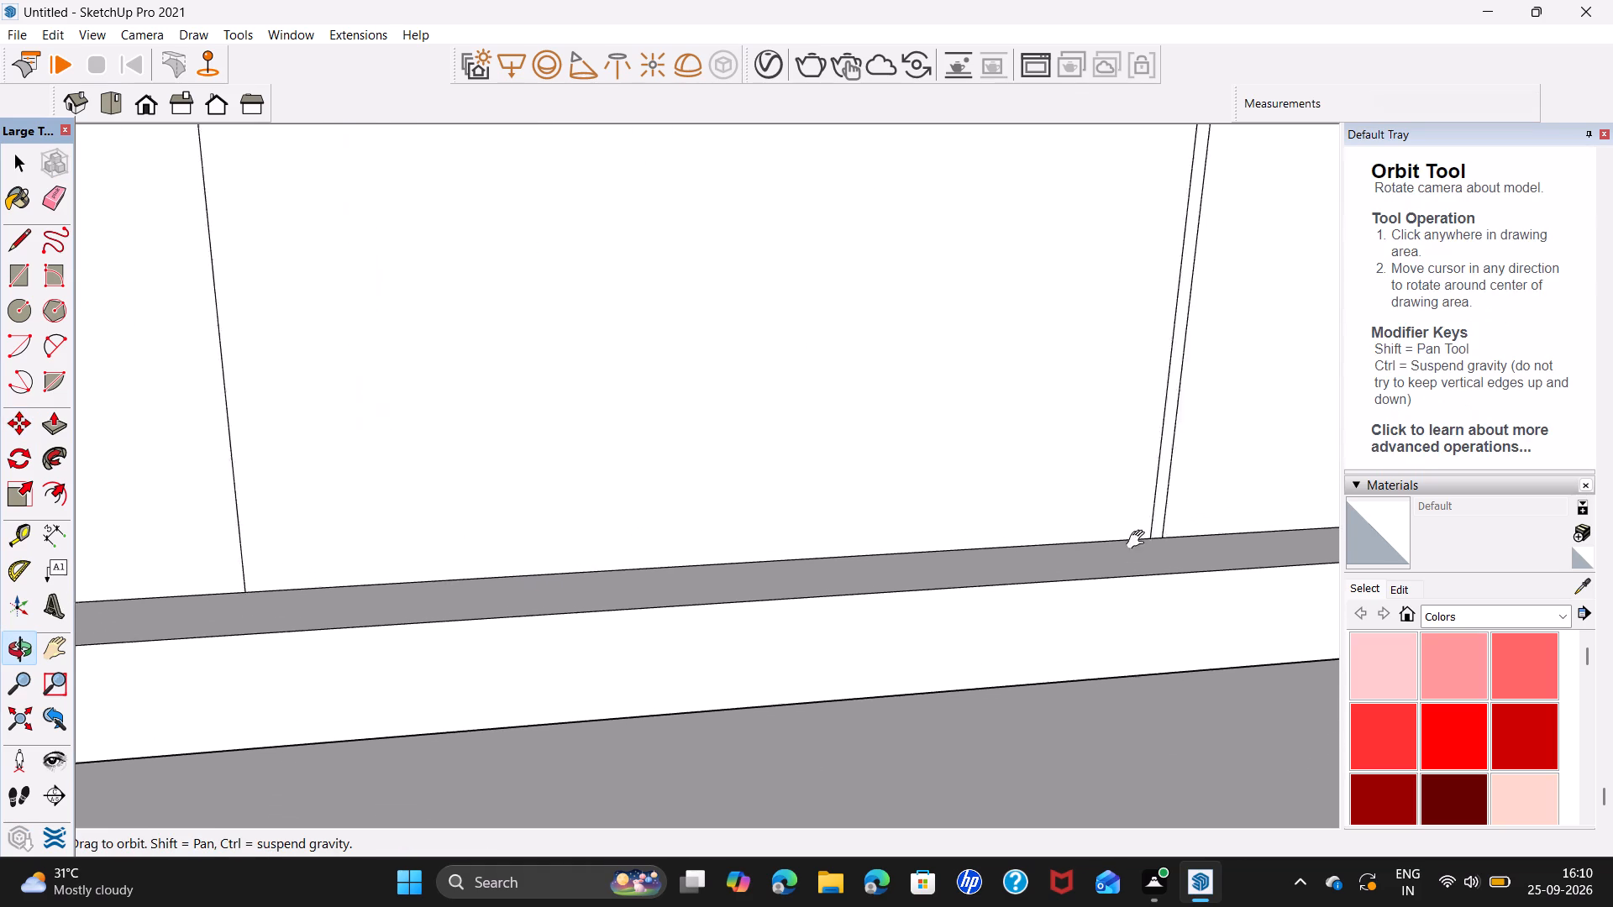
pyautogui.keyDown('shift'); pyautogui.moveTo(1139, 540); pyautogui.dragTo(1204, 545, button='middle'); pyautogui.keyUp('shift')
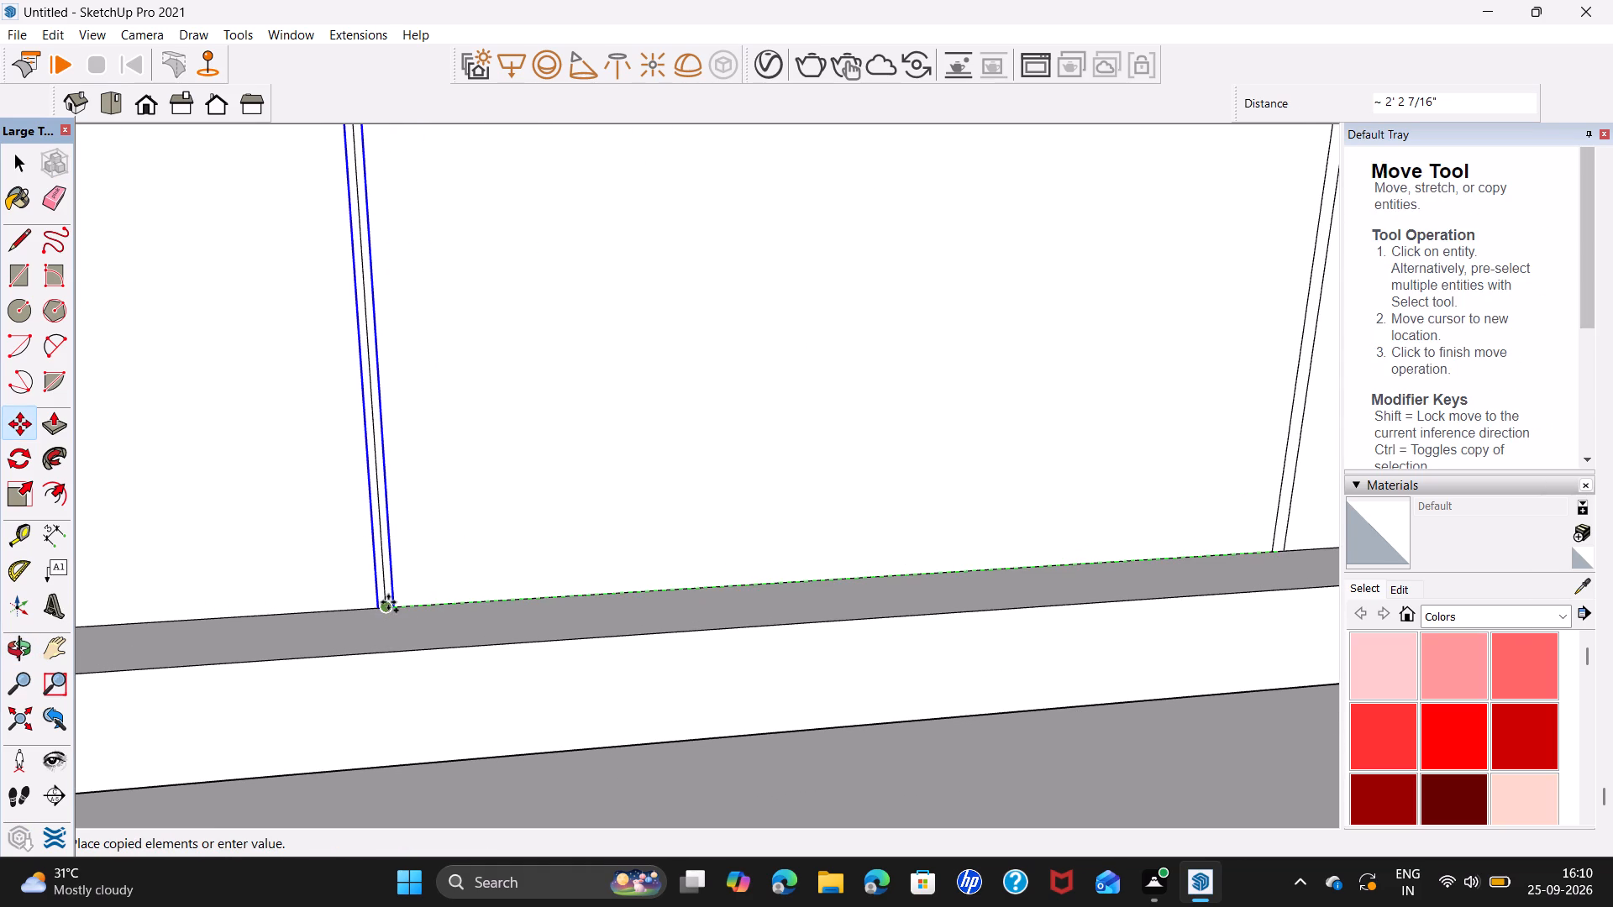
pyautogui.click(386, 603)
pyautogui.press('space')
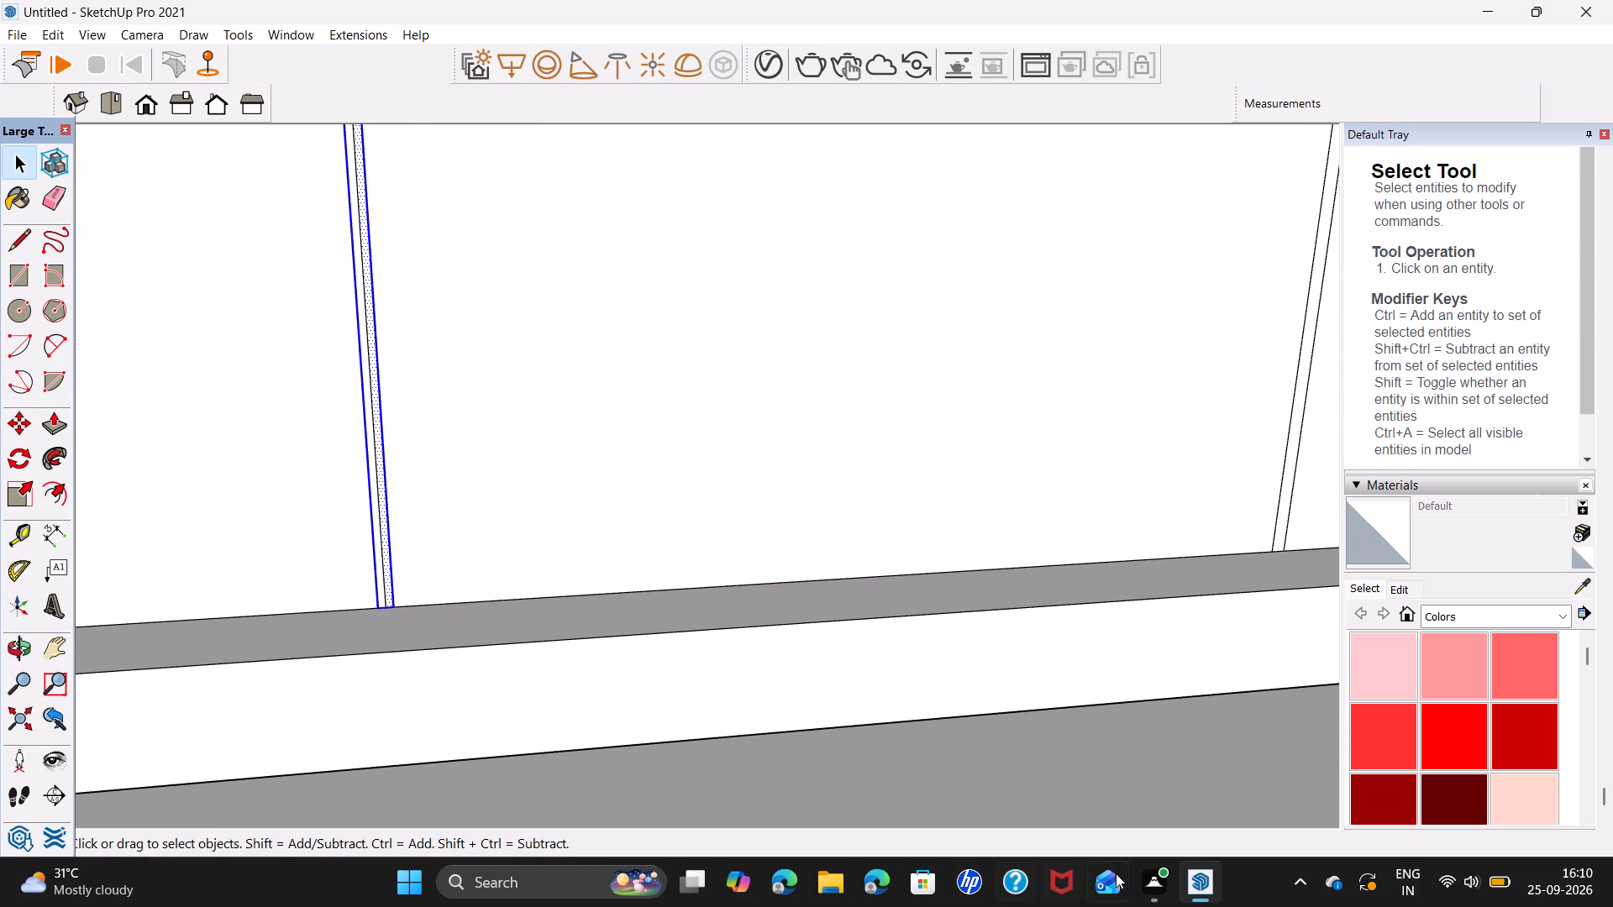
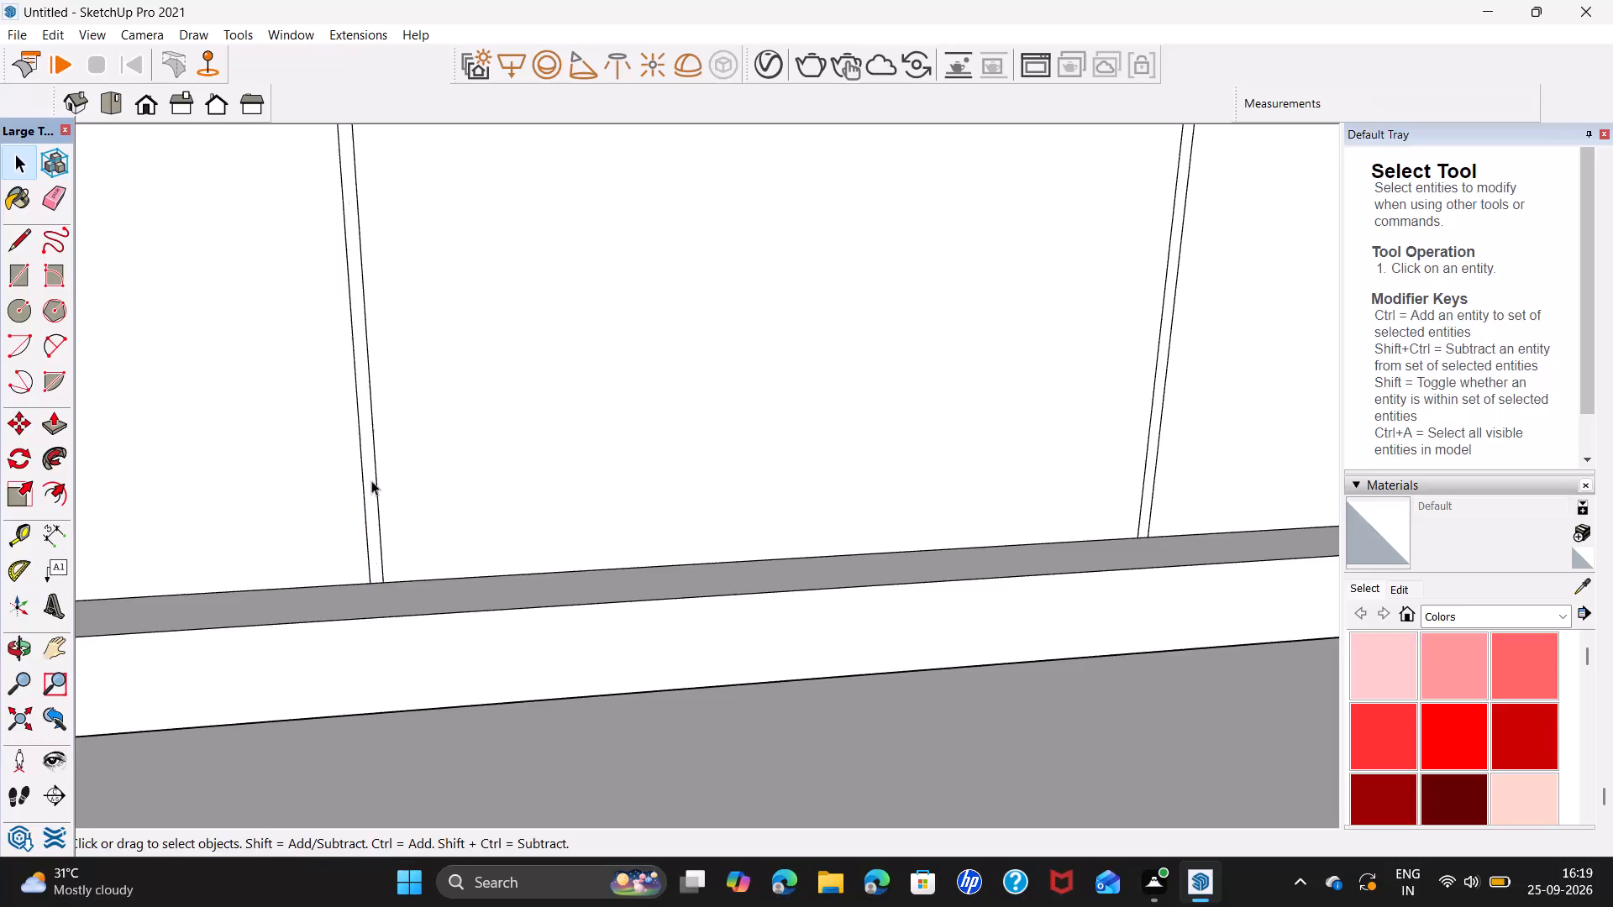
# Copy the second gap strip from the inner corner about 2' 2 7/16" onto the next panel divider toward the cabinet's front end.
pyautogui.scroll(-6, 370, 460)
pyautogui.moveTo(324, 433); pyautogui.dragTo(976, 506, button='middle')
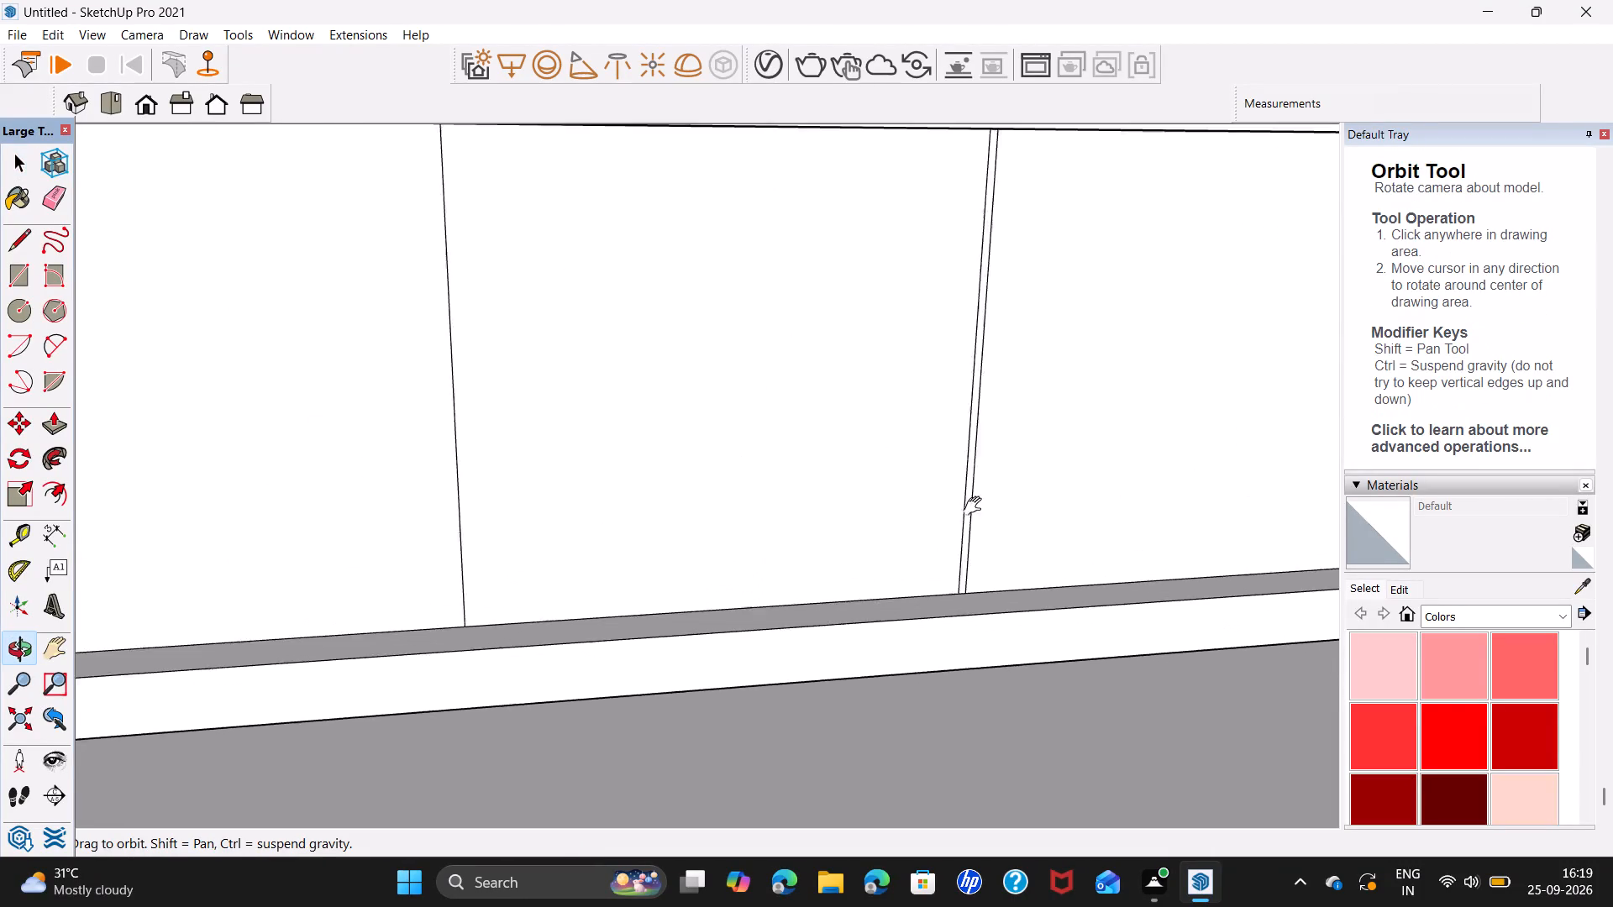
pyautogui.moveTo(976, 506); pyautogui.dragTo(1079, 510, button='middle')
pyautogui.scroll(-9, 659, 490)
pyautogui.scroll(-2, 729, 505)
pyautogui.moveTo(785, 478); pyautogui.dragTo(757, 363, button='middle')
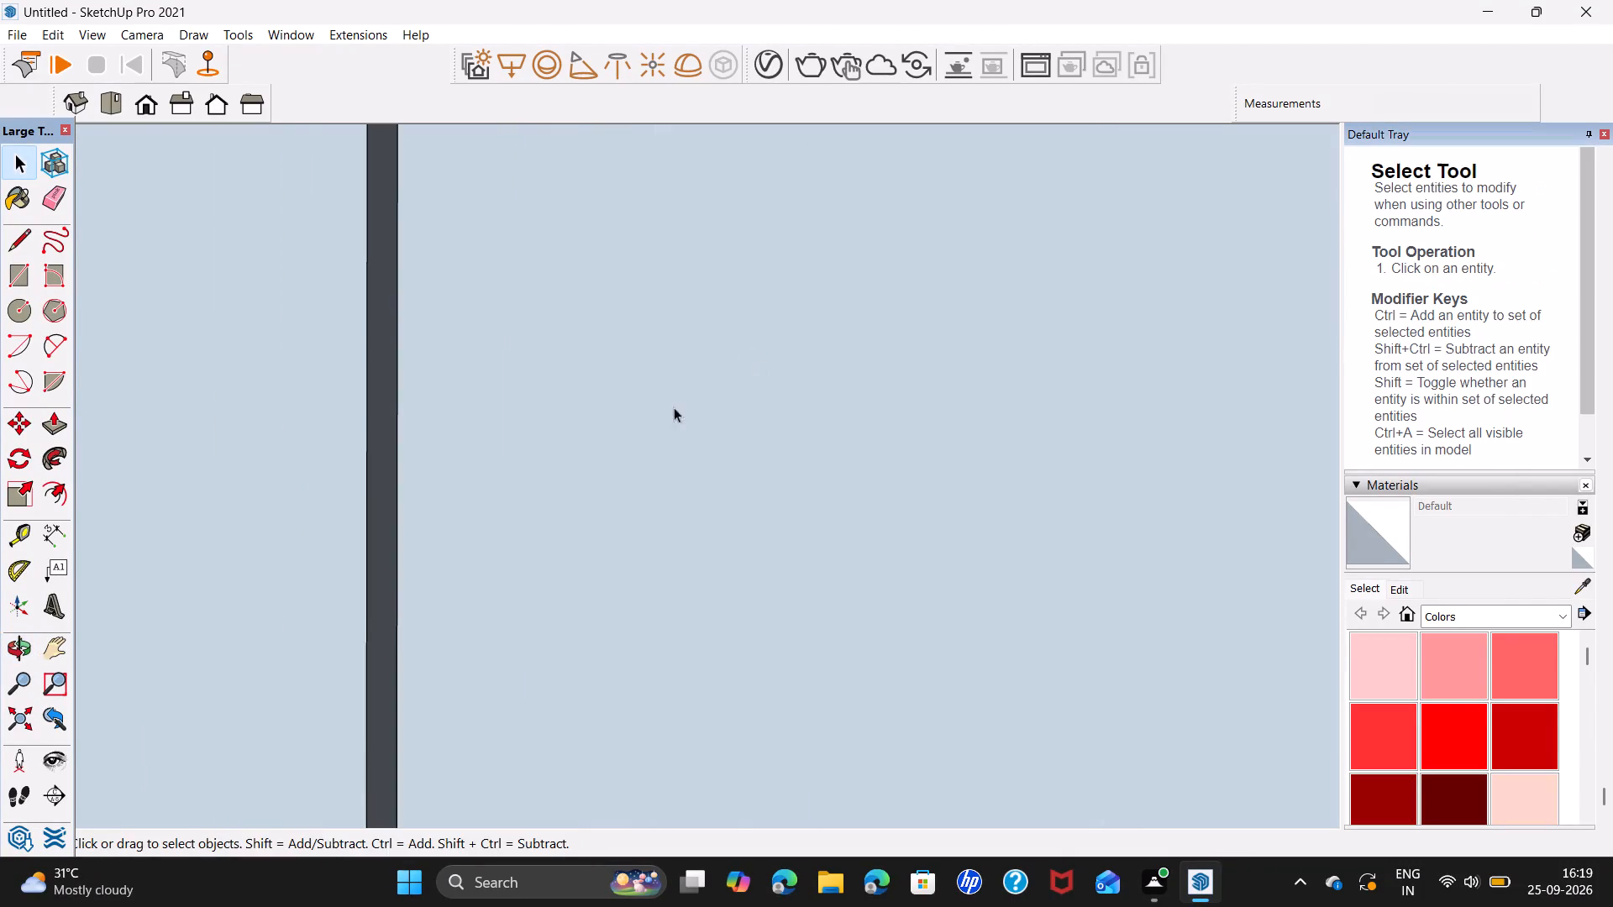
pyautogui.click(0, 732)
pyautogui.click(17, 710)
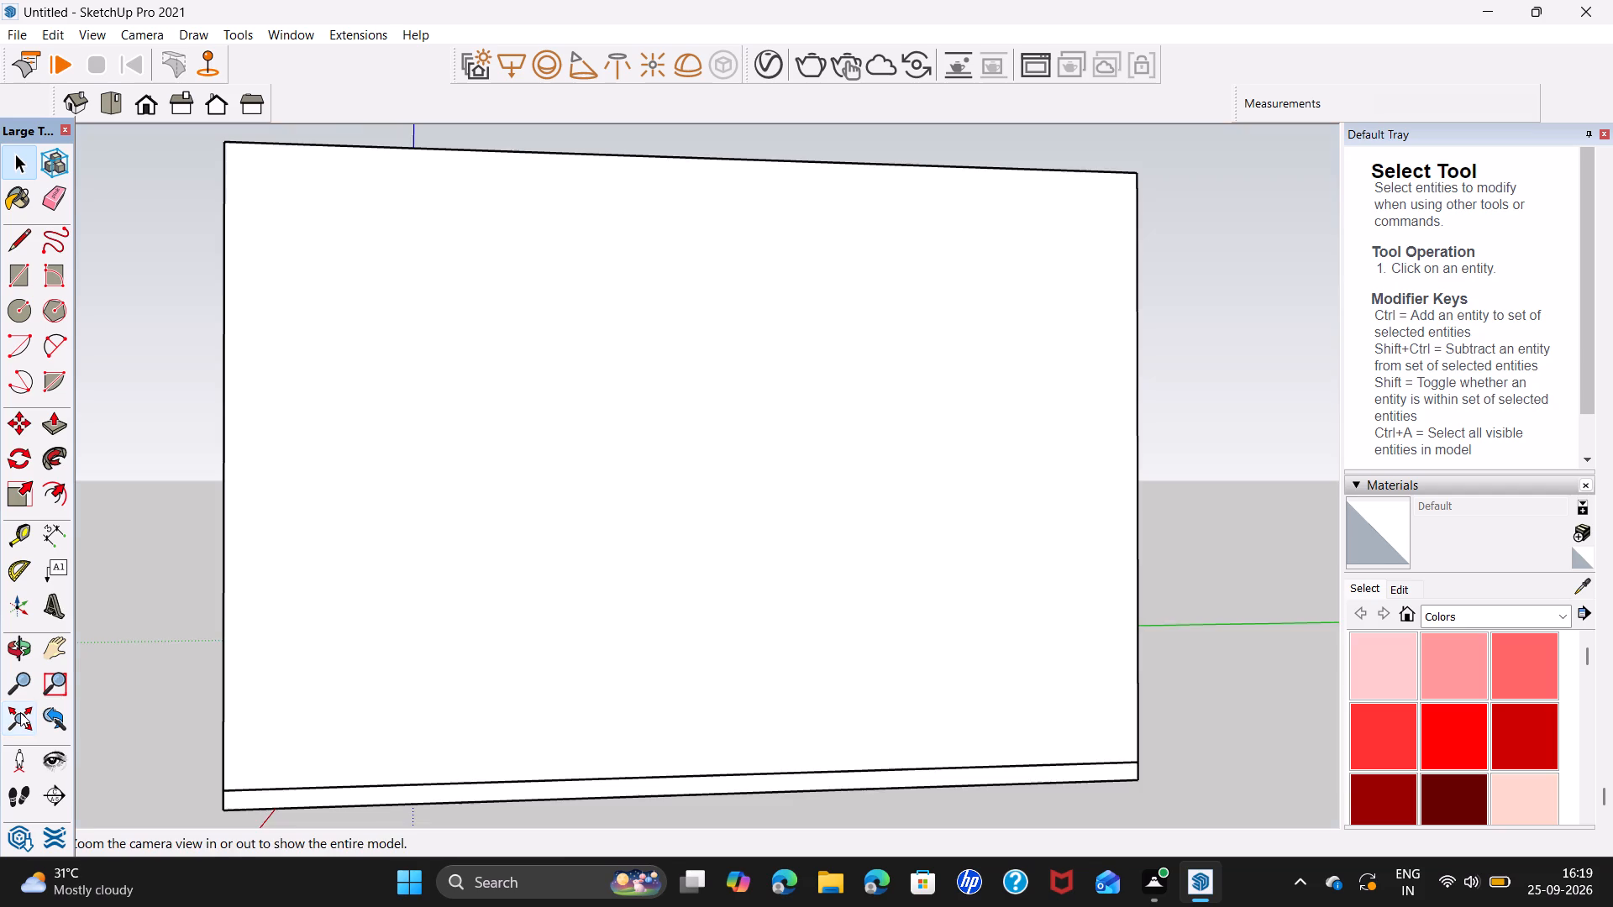
pyautogui.scroll(-7, 310, 514)
pyautogui.moveTo(285, 513); pyautogui.dragTo(780, 533, button='middle')
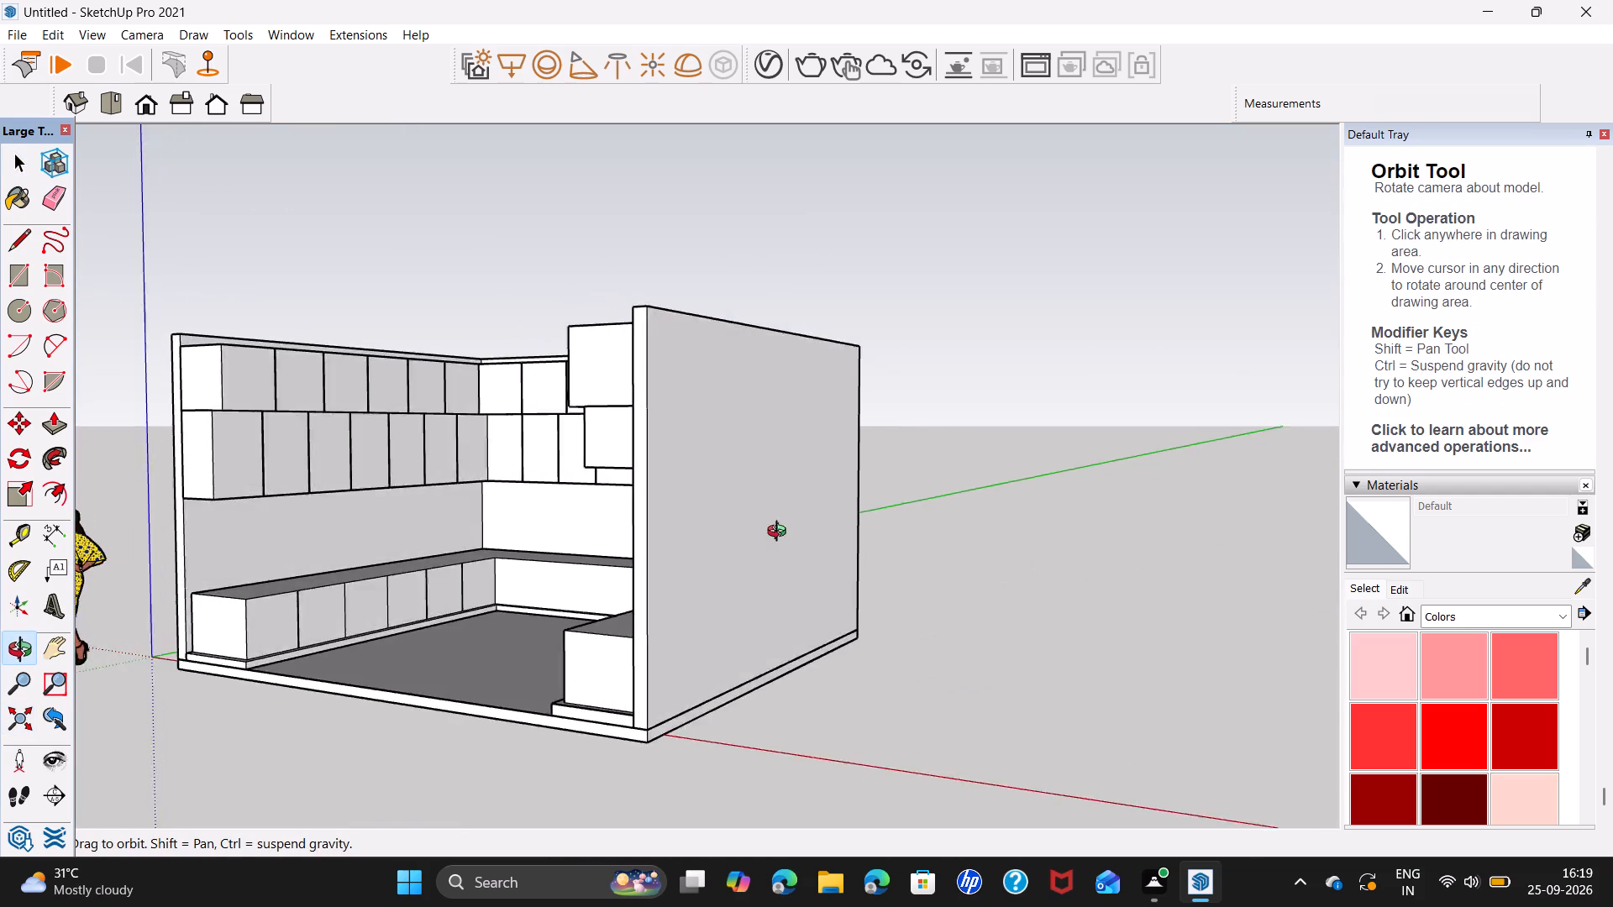
pyautogui.moveTo(780, 533); pyautogui.dragTo(964, 536, button='middle')
pyautogui.scroll(5, 589, 622)
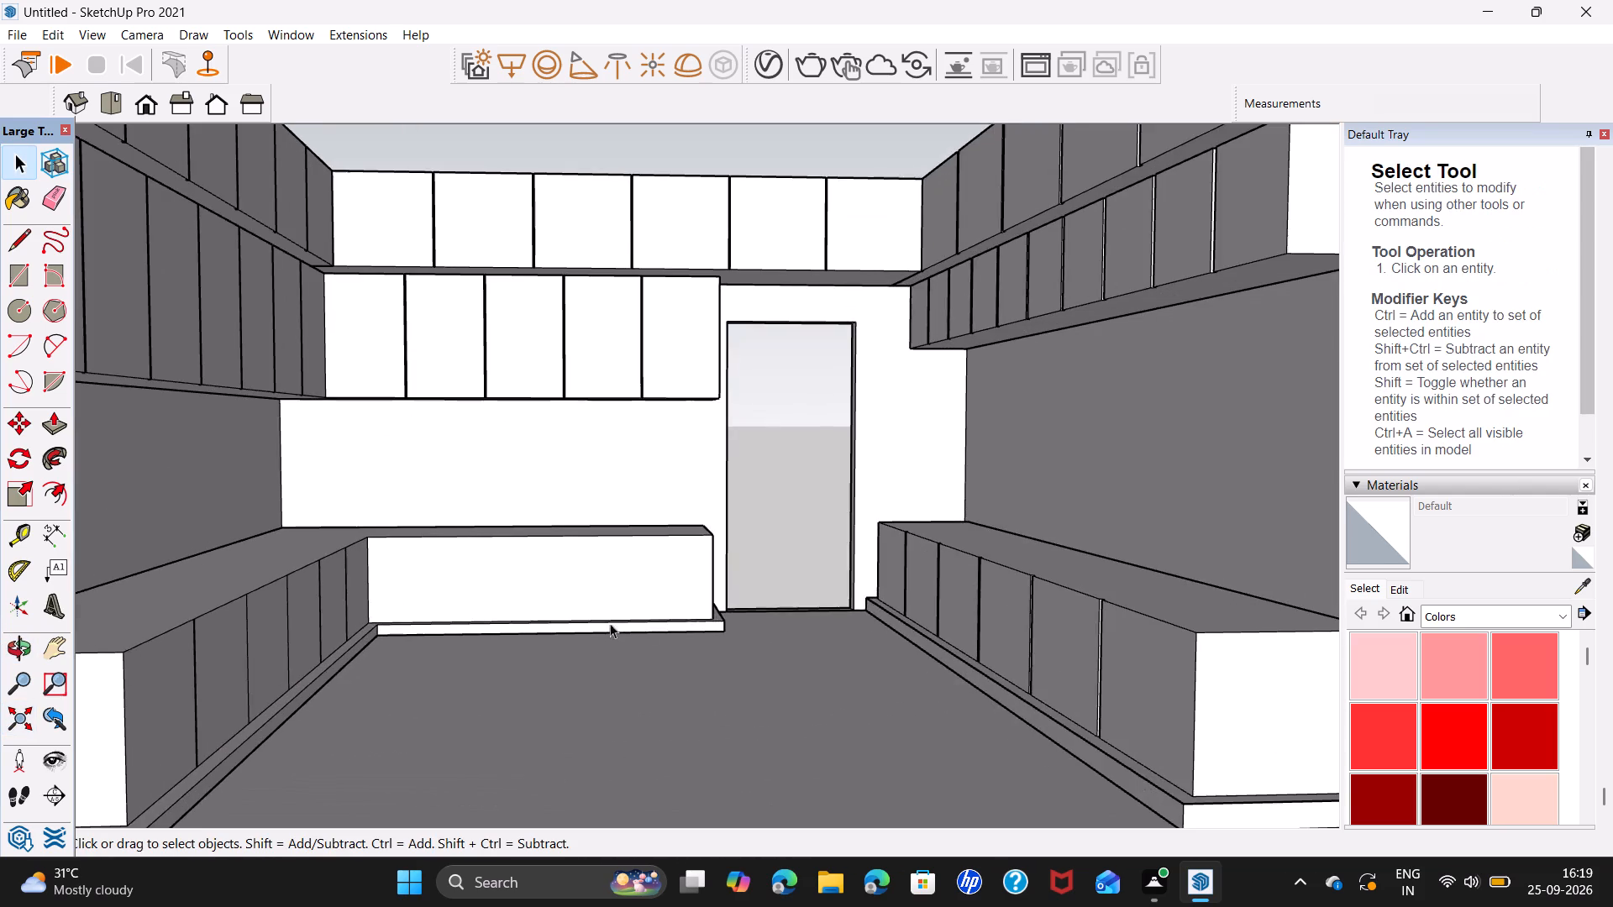
pyautogui.moveTo(686, 621); pyautogui.dragTo(379, 655, button='middle')
pyautogui.scroll(4, 345, 621)
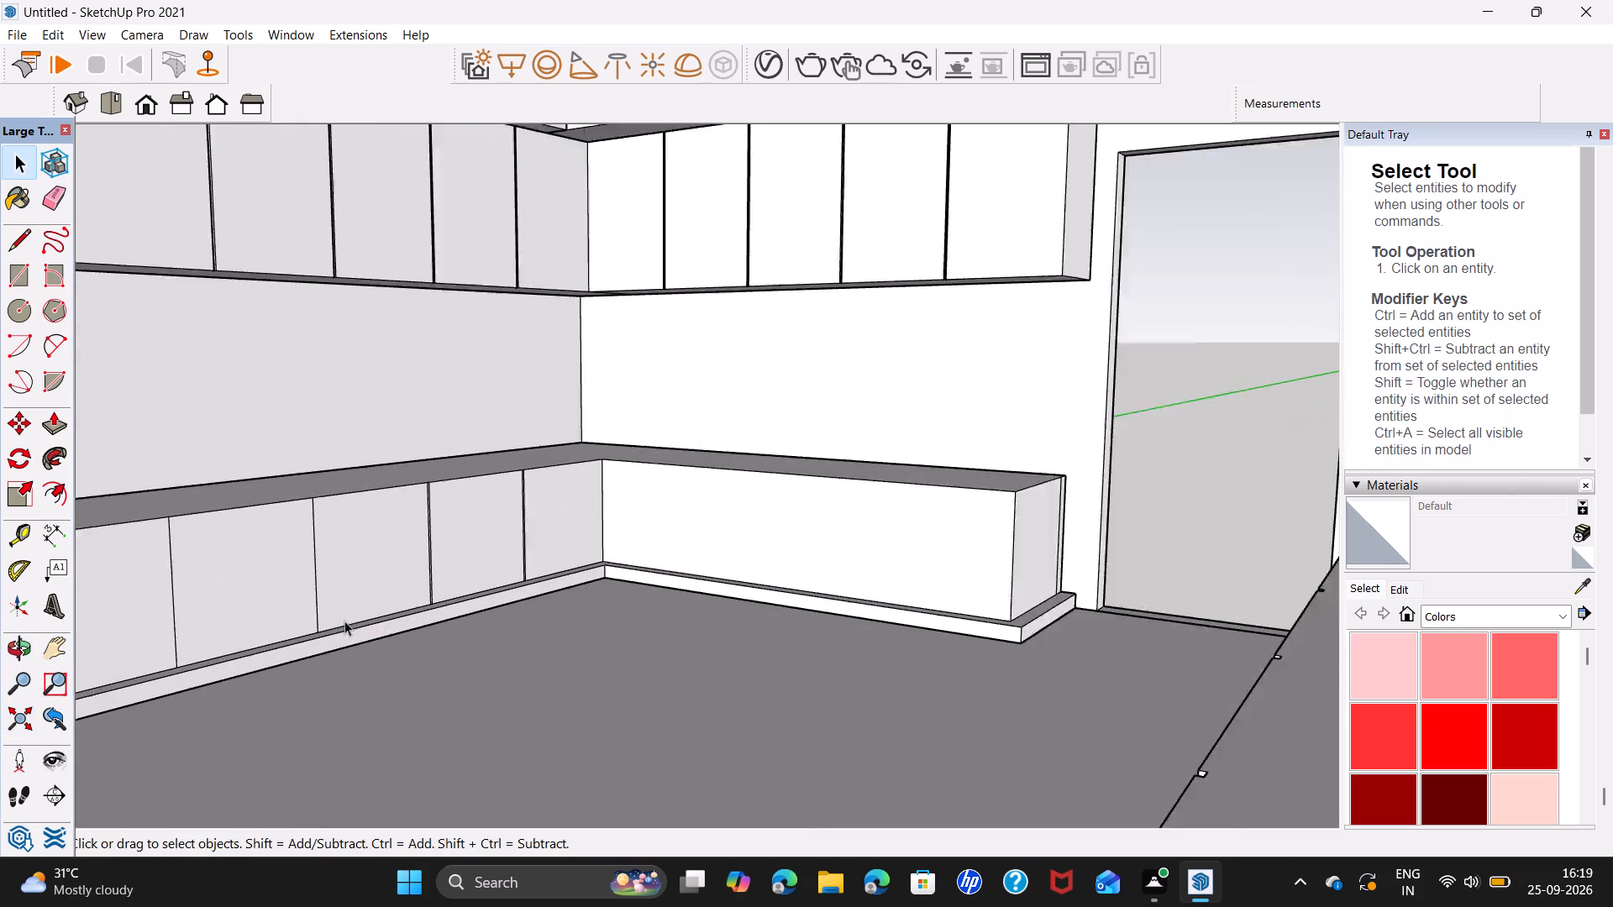
pyautogui.scroll(3, 344, 621)
pyautogui.scroll(7, 497, 558)
pyautogui.scroll(7, 436, 610)
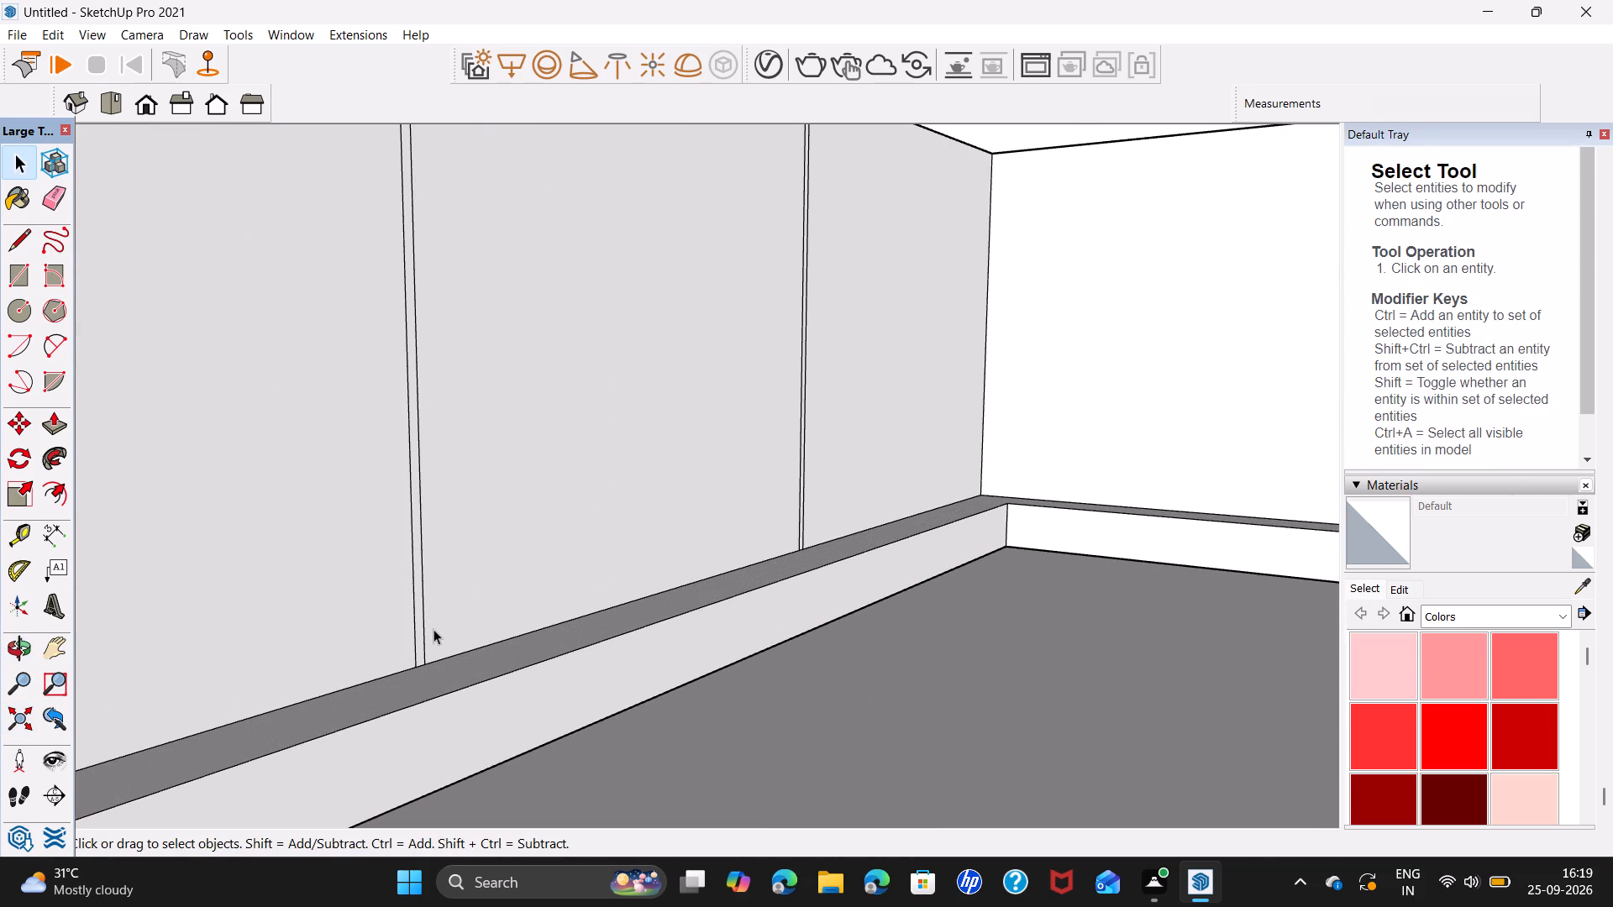
pyautogui.click(420, 648)
pyautogui.scroll(6, 420, 648)
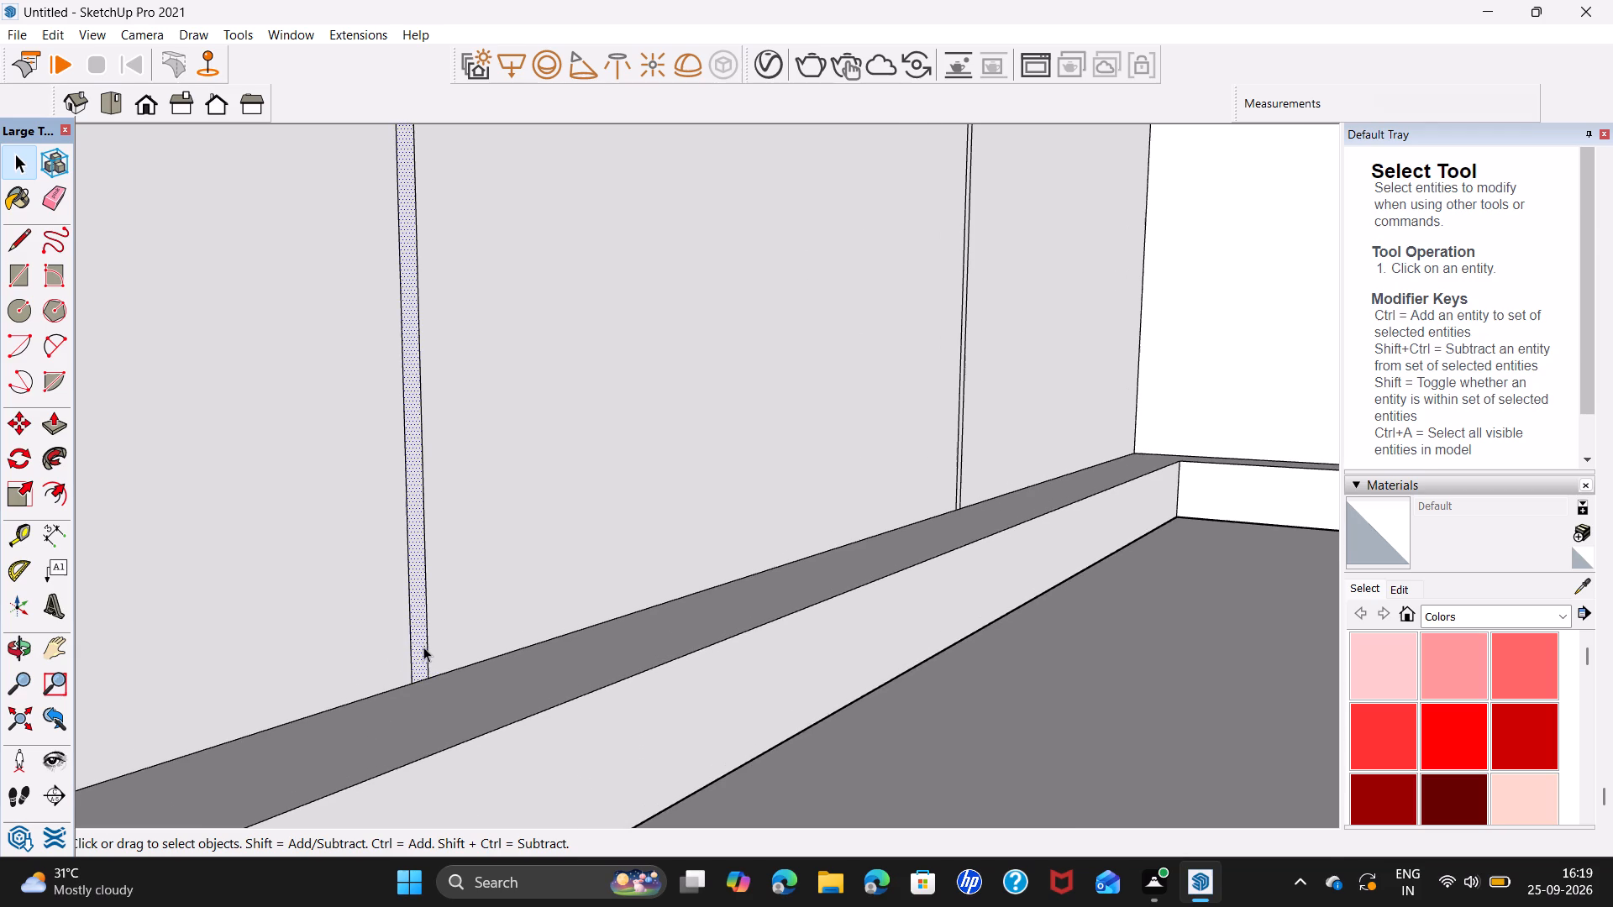
pyautogui.press('m')
pyautogui.scroll(7, 418, 679)
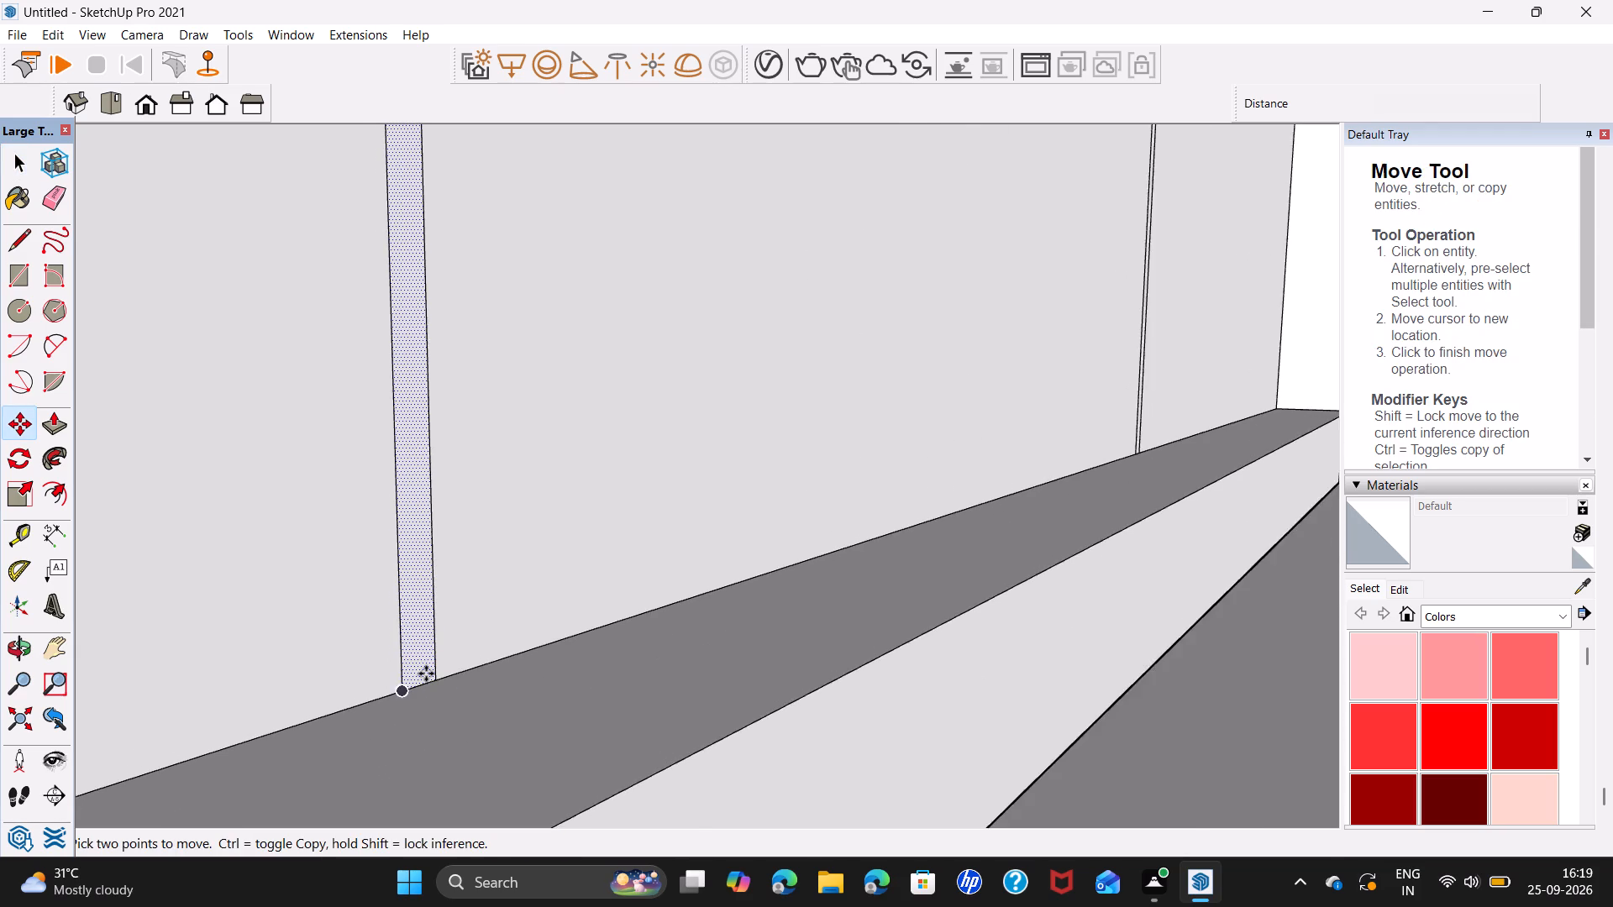
pyautogui.scroll(4, 426, 674)
pyautogui.click(420, 688)
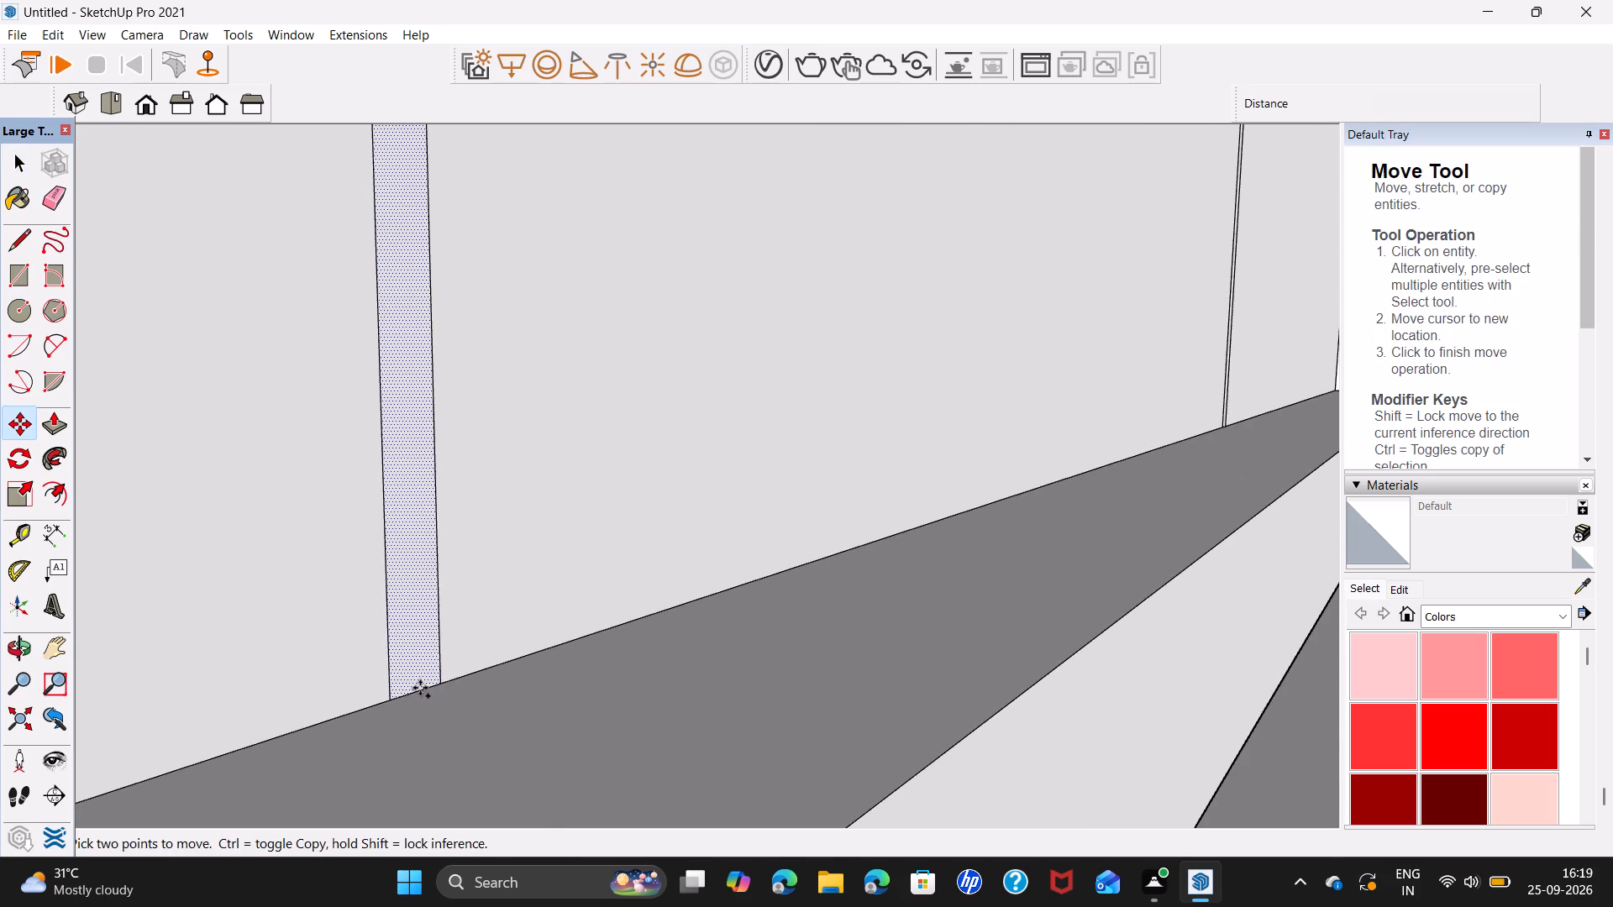
pyautogui.scroll(-6, 255, 693)
pyautogui.moveTo(255, 686); pyautogui.dragTo(33, 667, button='middle')
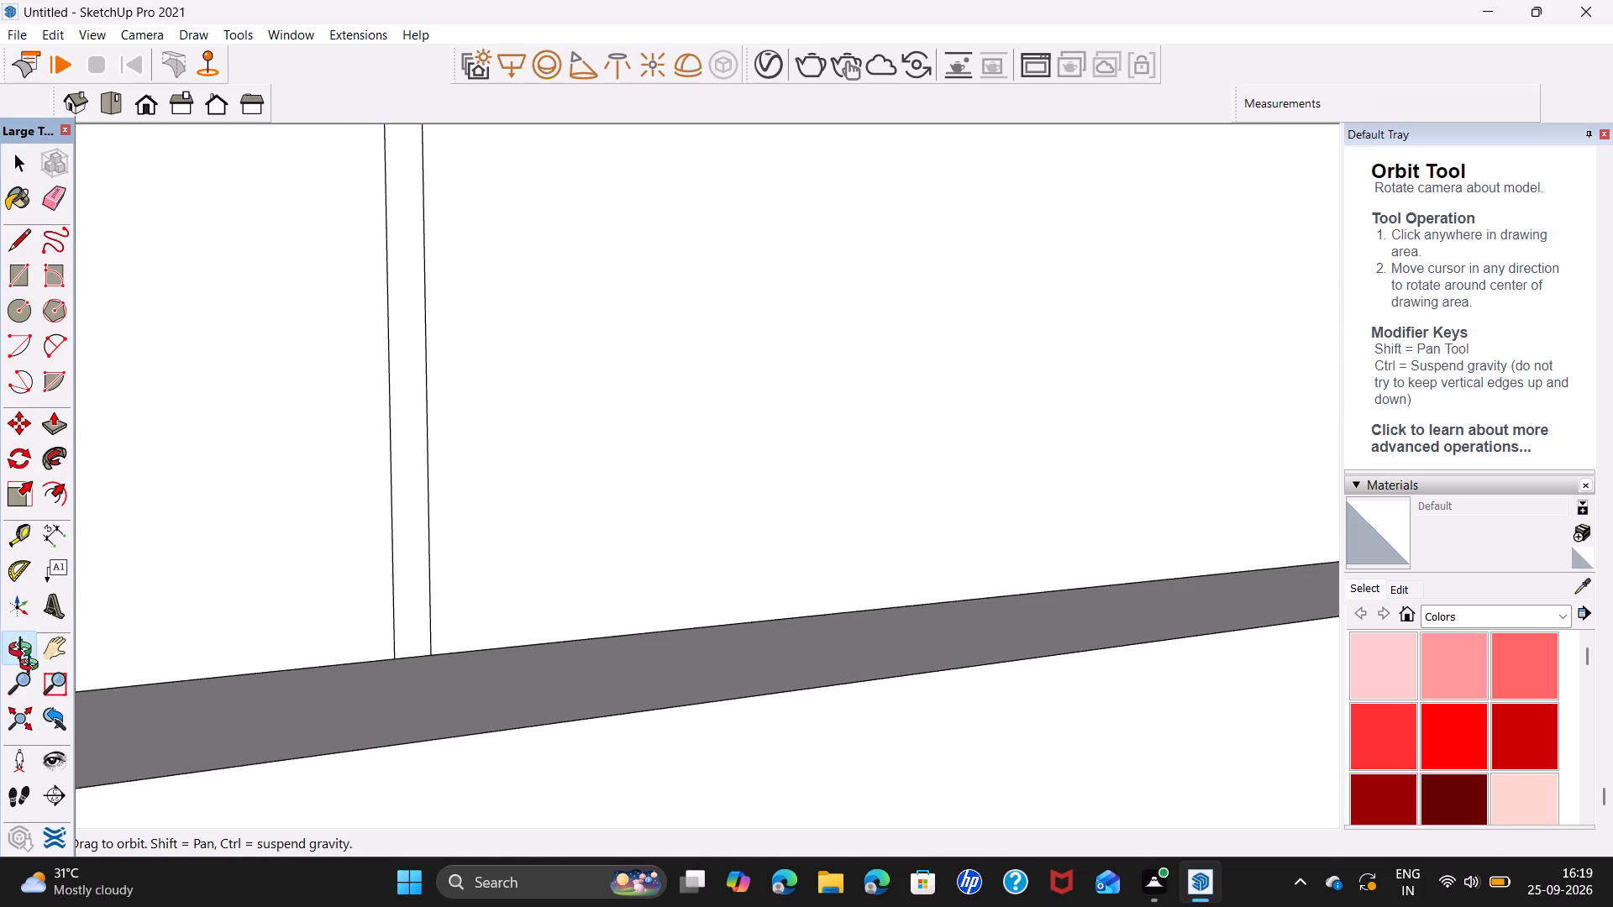
pyautogui.moveTo(33, 667); pyautogui.dragTo(33, 666, button='middle')
pyautogui.moveTo(194, 637); pyautogui.dragTo(1071, 609, button='middle')
pyautogui.scroll(-6, 817, 666)
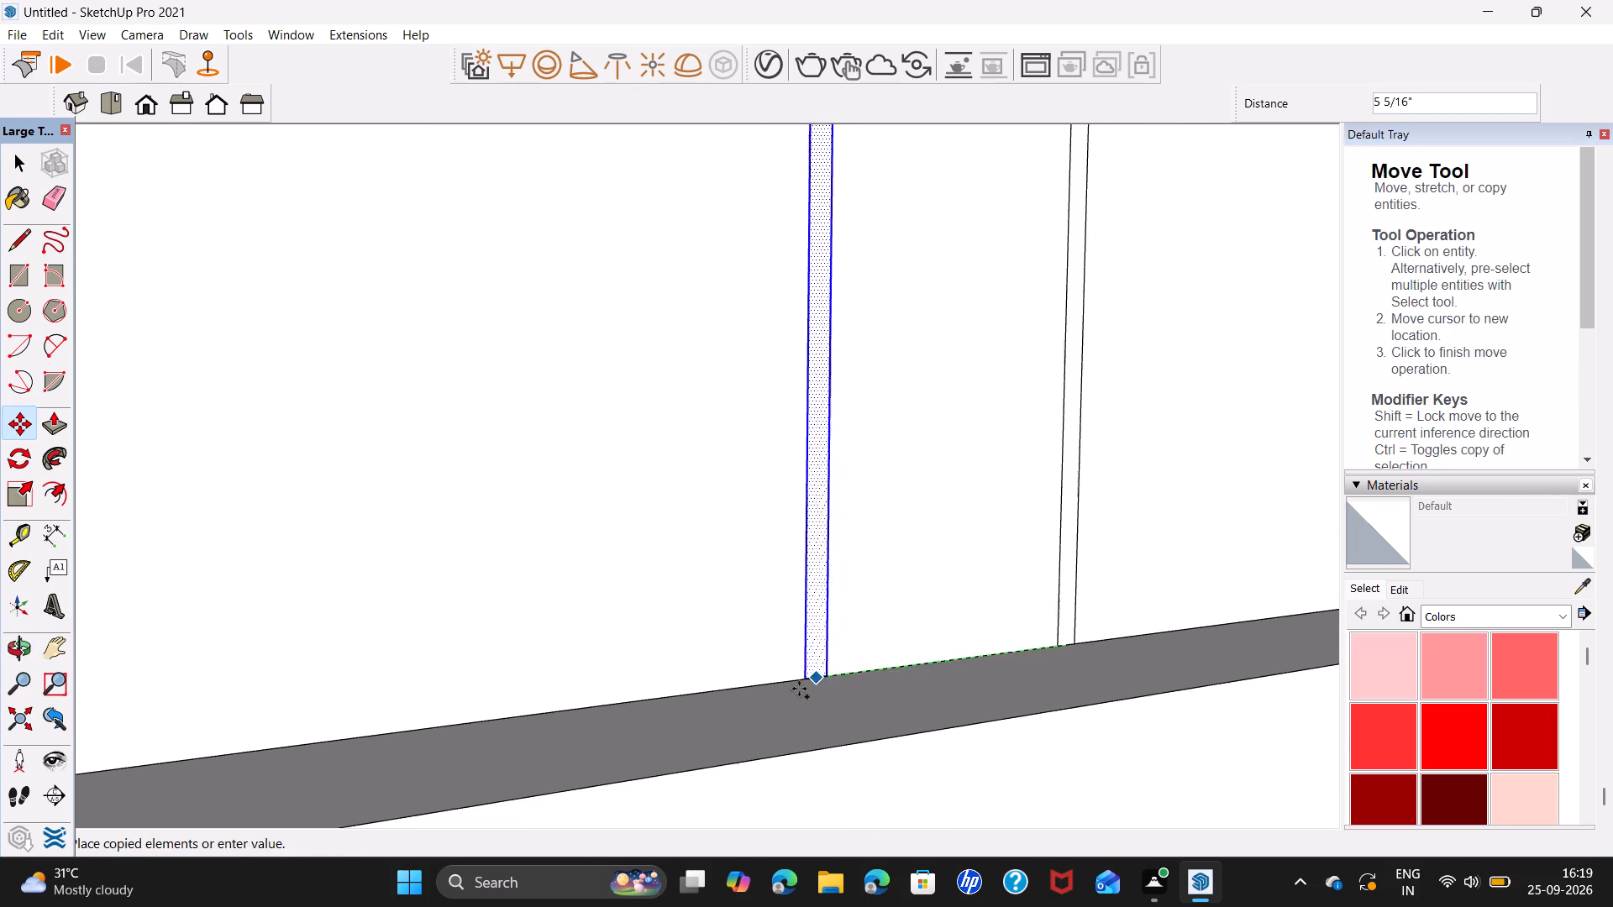
pyautogui.moveTo(795, 696); pyautogui.dragTo(565, 712, button='middle')
pyautogui.keyDown('shift'); pyautogui.moveTo(434, 651); pyautogui.dragTo(951, 706, button='middle'); pyautogui.keyUp('shift')
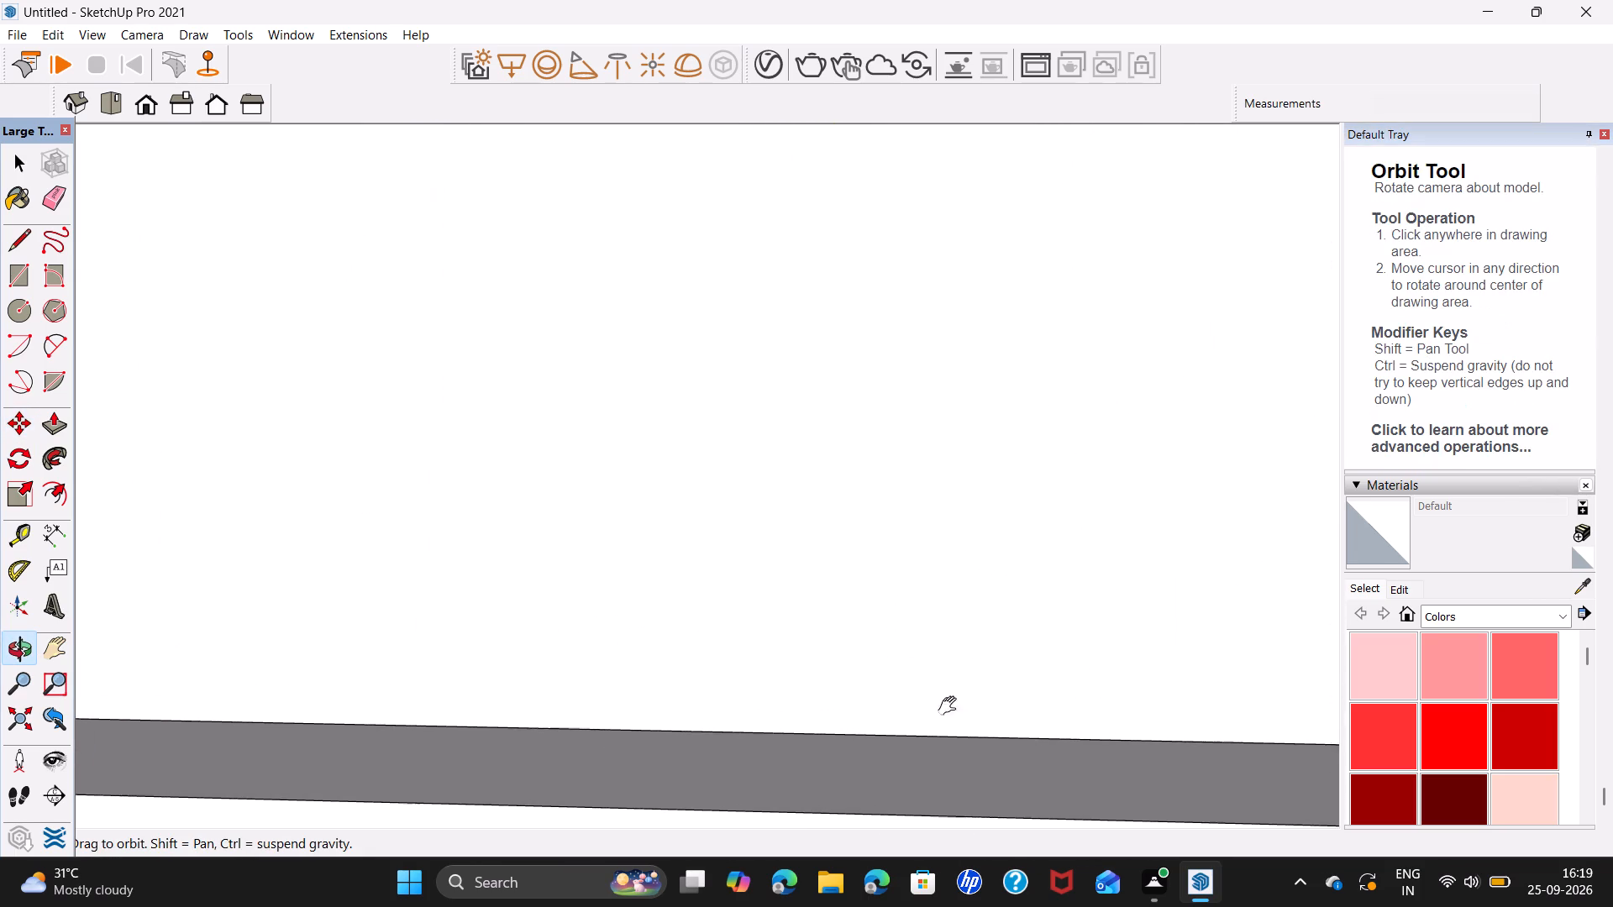
pyautogui.keyDown('shift'); pyautogui.moveTo(951, 706); pyautogui.dragTo(1403, 706, button='middle'); pyautogui.keyUp('shift')
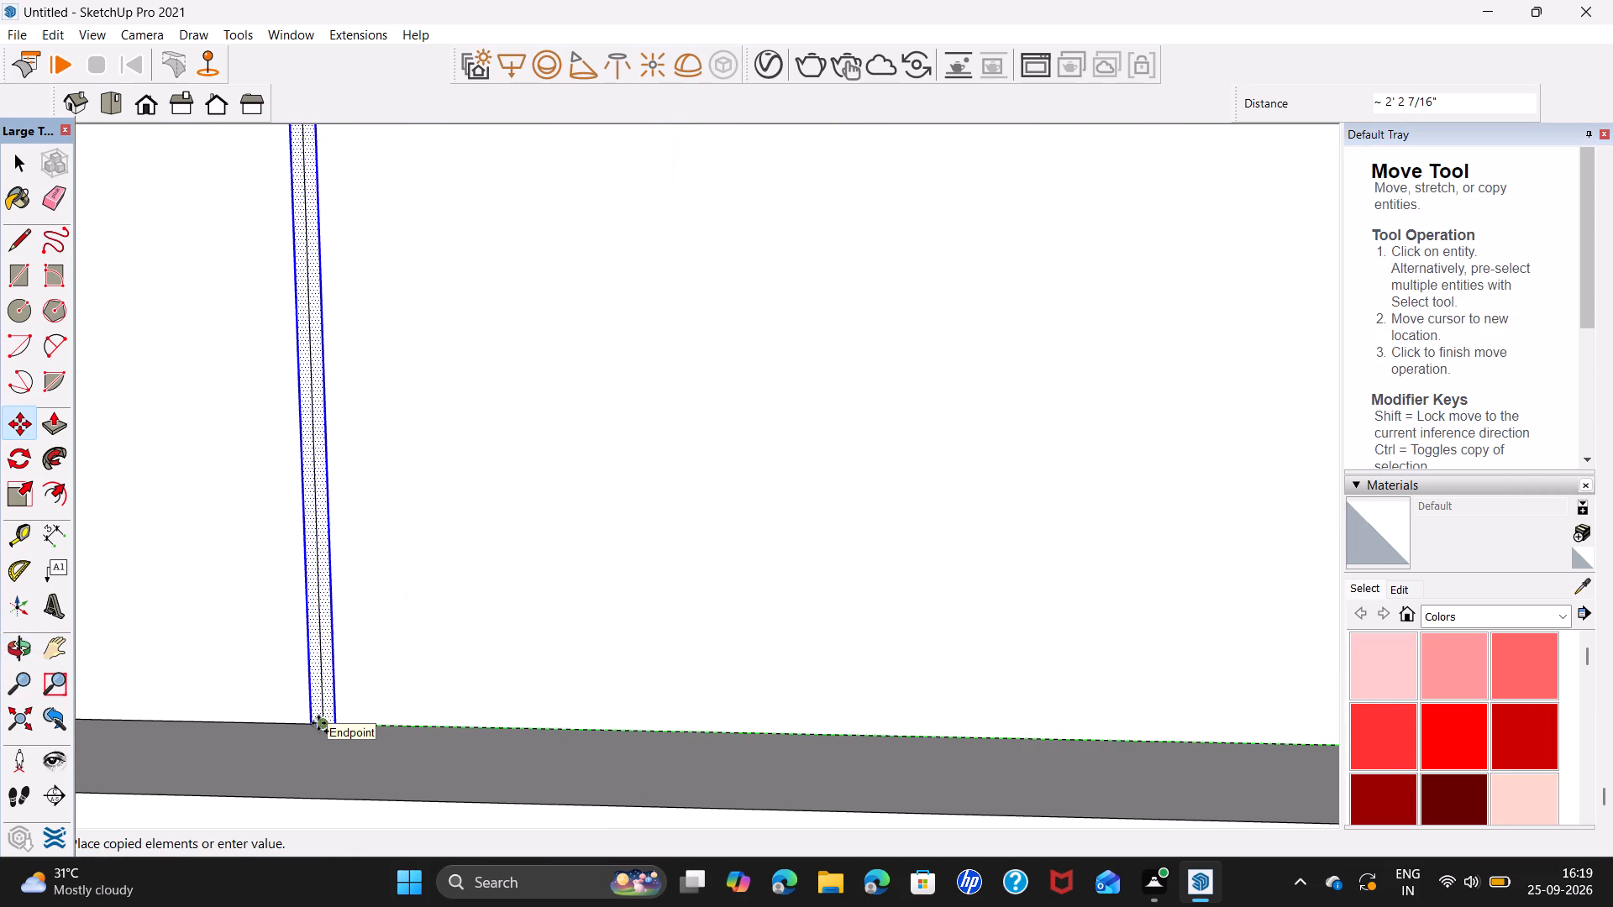
pyautogui.click(319, 723)
# Copy the newly placed gap strip about 2' 2 7/16" onto the last panel divider nearest the cabinet's front end.
pyautogui.scroll(-5, 325, 716)
pyautogui.moveTo(313, 697); pyautogui.dragTo(1090, 689, button='middle')
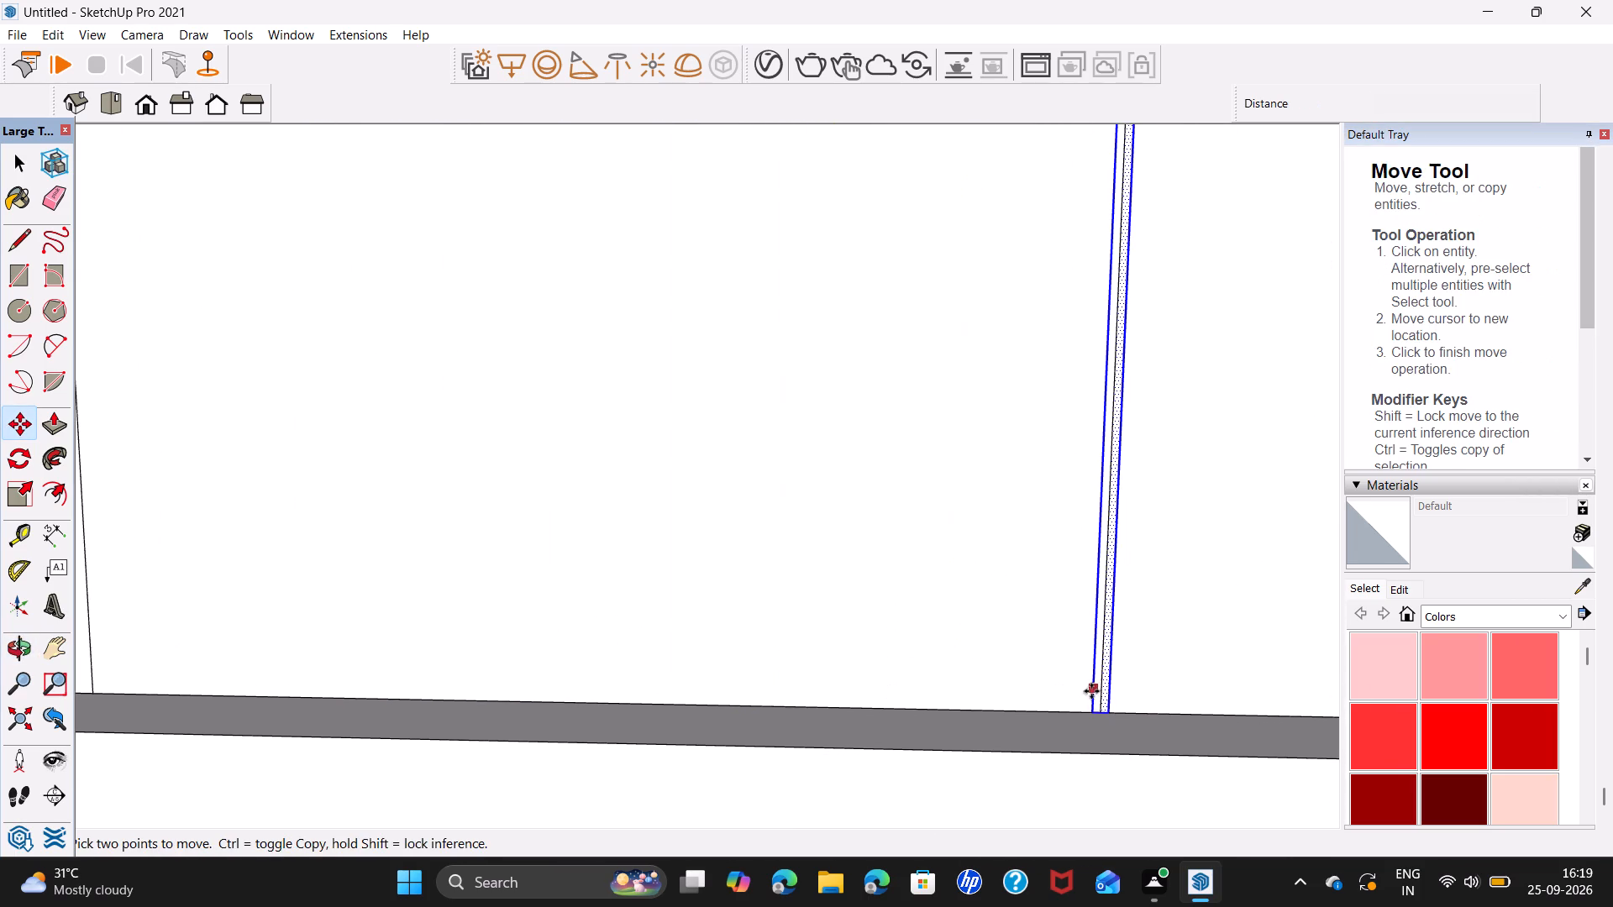
pyautogui.click(1097, 717)
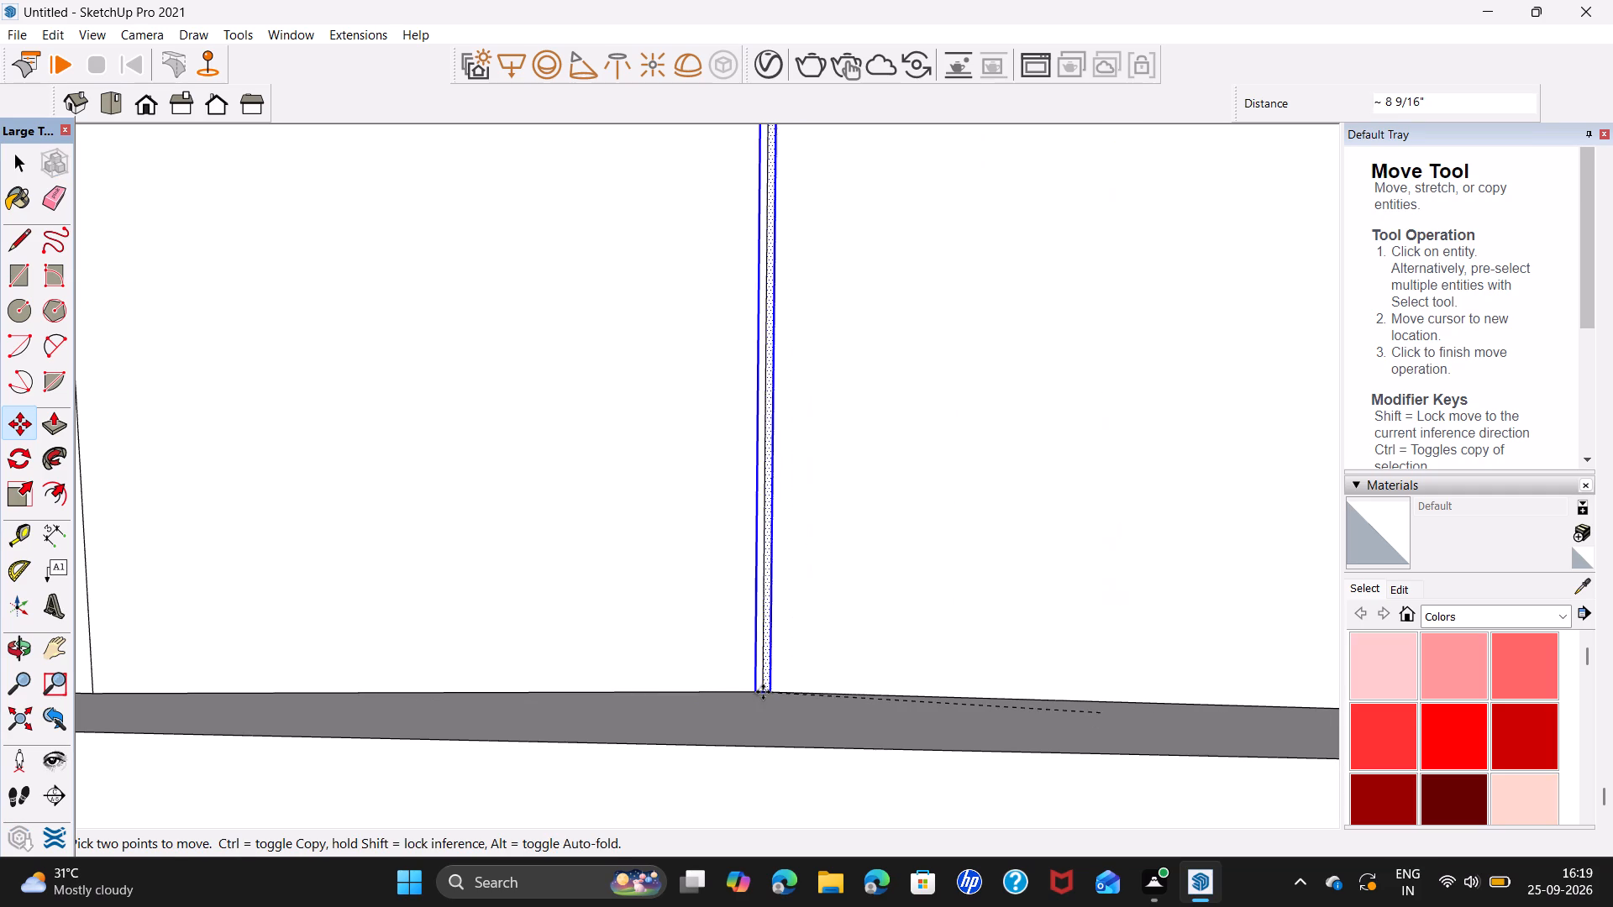
pyautogui.moveTo(515, 645); pyautogui.dragTo(1164, 662, button='middle')
pyautogui.click(714, 715)
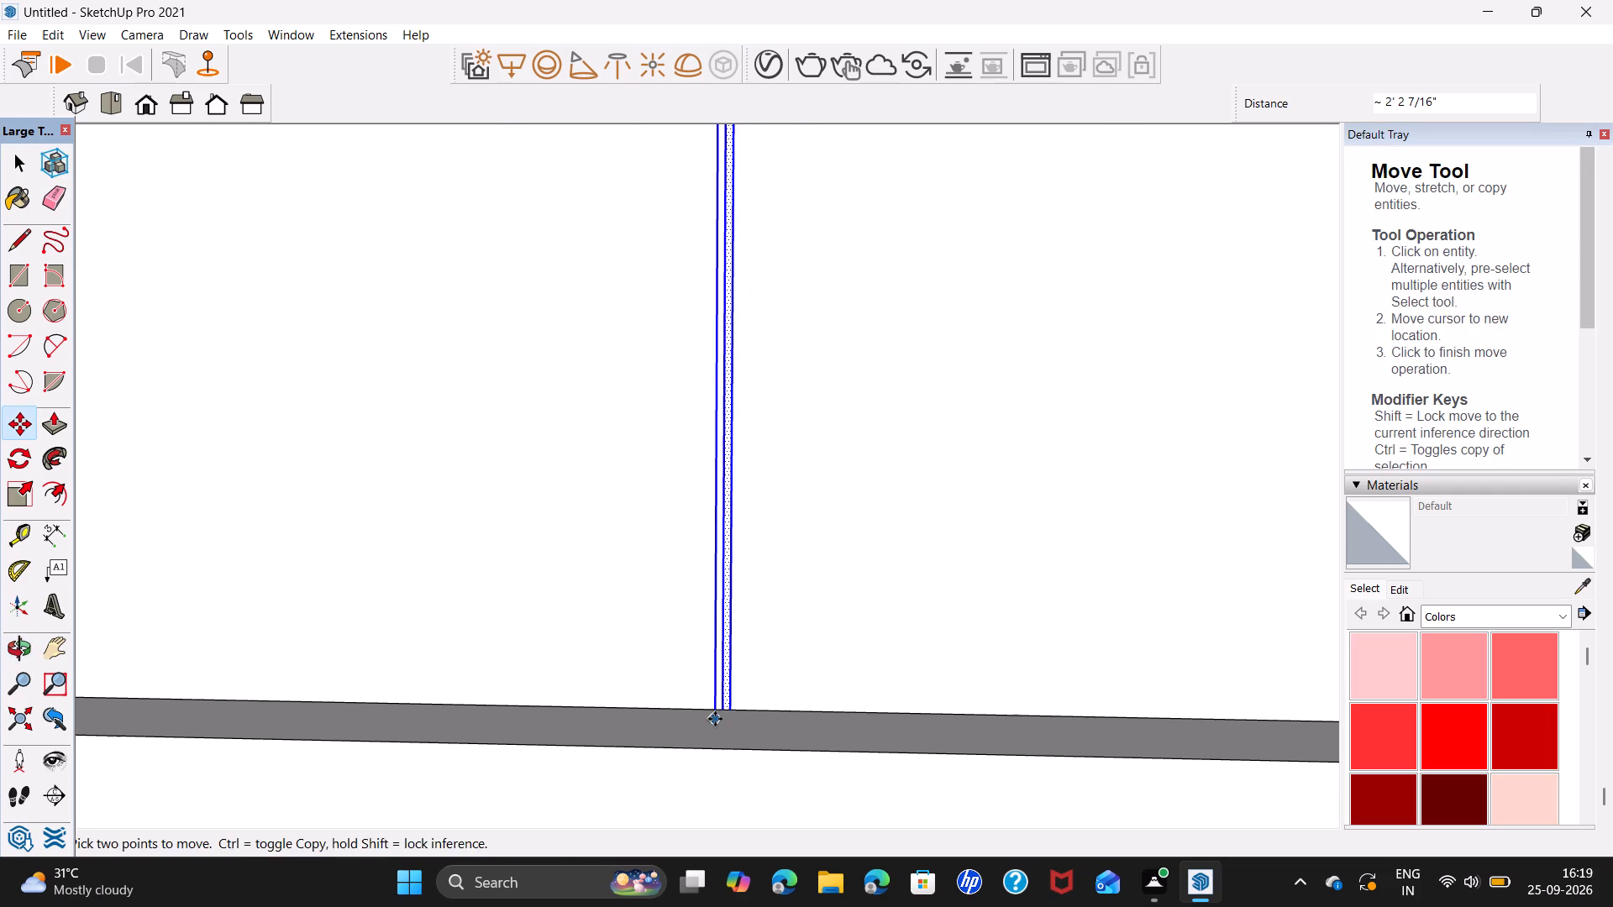
# Delete the middle divider edges inside the two newly copied gap strips on the side-wall leg.
pyautogui.press('space')
pyautogui.click(721, 692)
pyautogui.press('Delete')
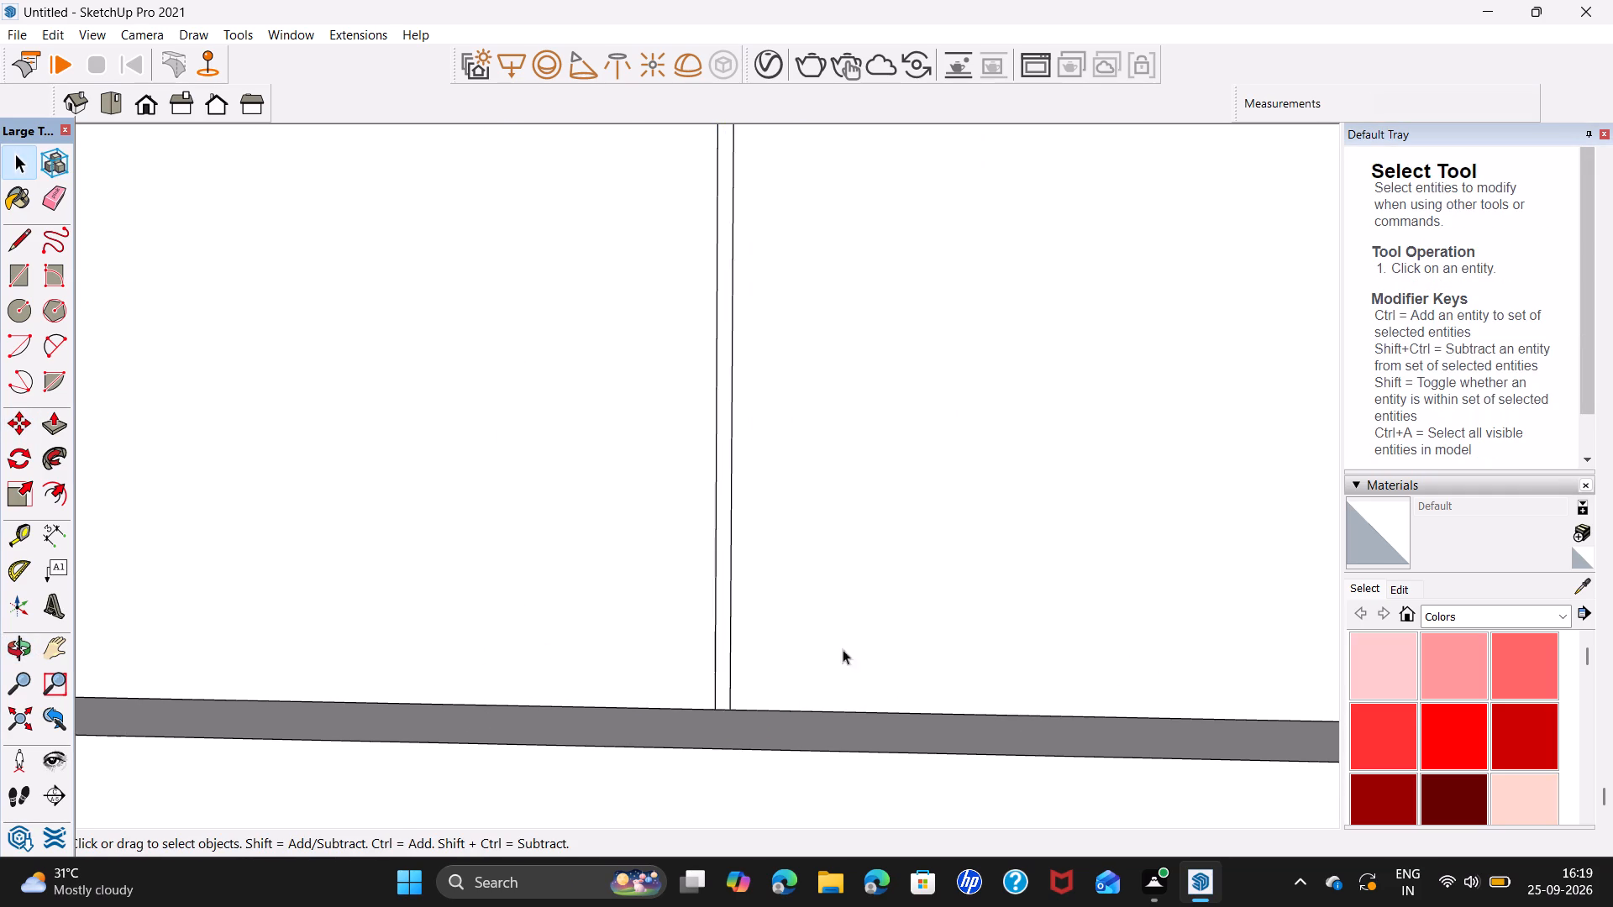
pyautogui.scroll(-7, 843, 649)
pyautogui.keyDown('shift'); pyautogui.moveTo(994, 625); pyautogui.dragTo(439, 603, button='middle'); pyautogui.keyUp('shift')
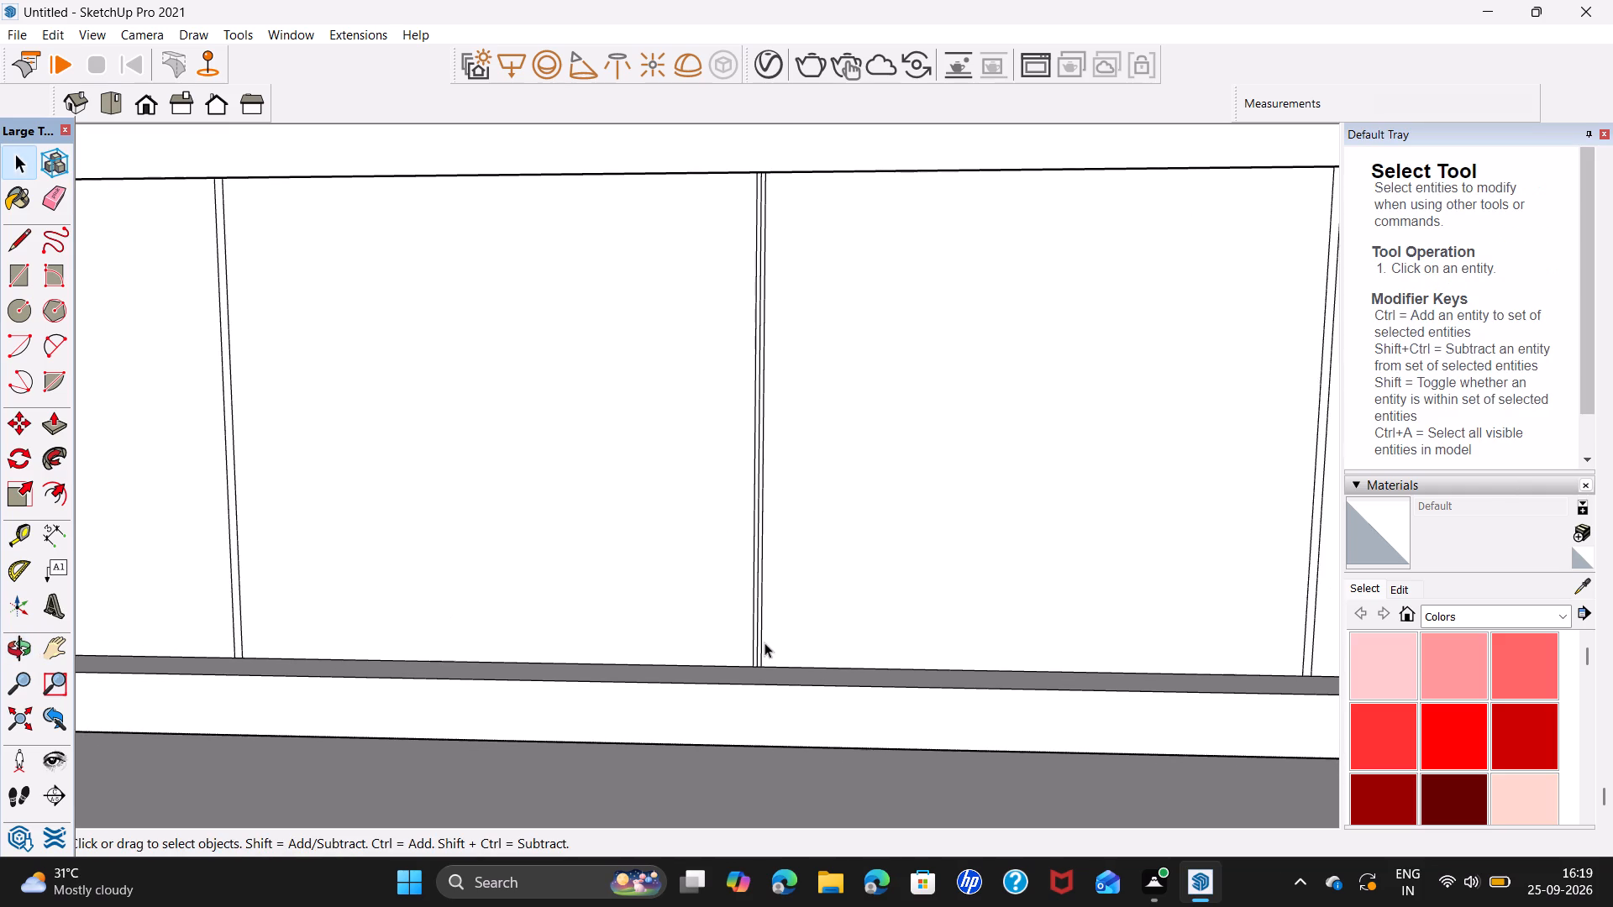
pyautogui.scroll(5, 764, 642)
pyautogui.click(750, 681)
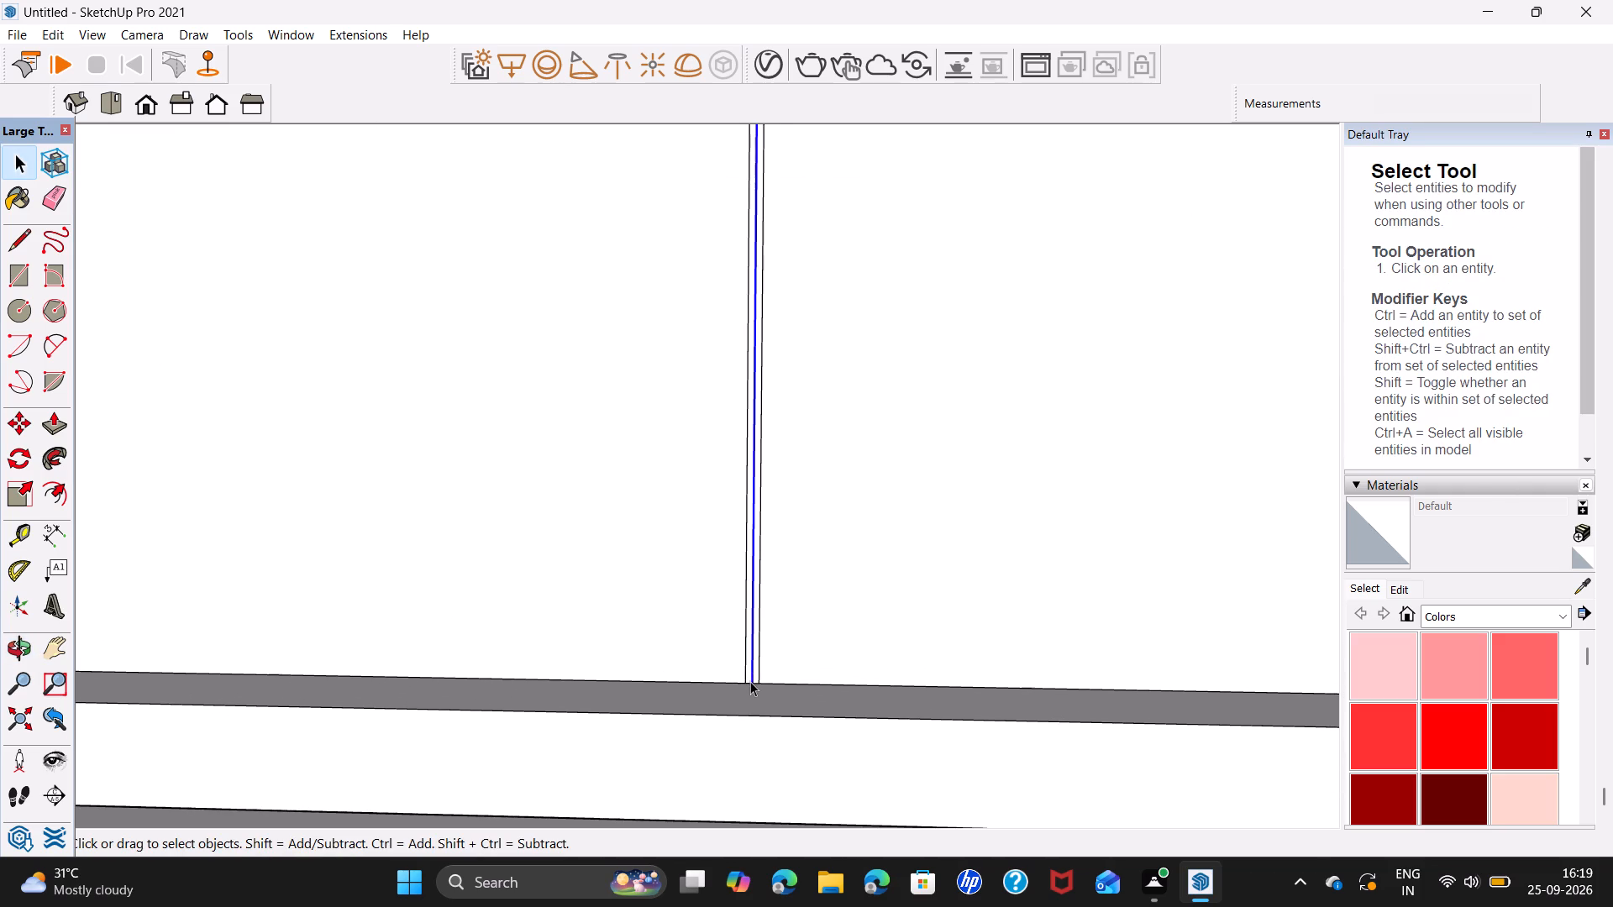
pyautogui.press('Delete')
# Push the middle gap strip of the side-wall leg 0.5" into the cabinet front.
pyautogui.press('p')
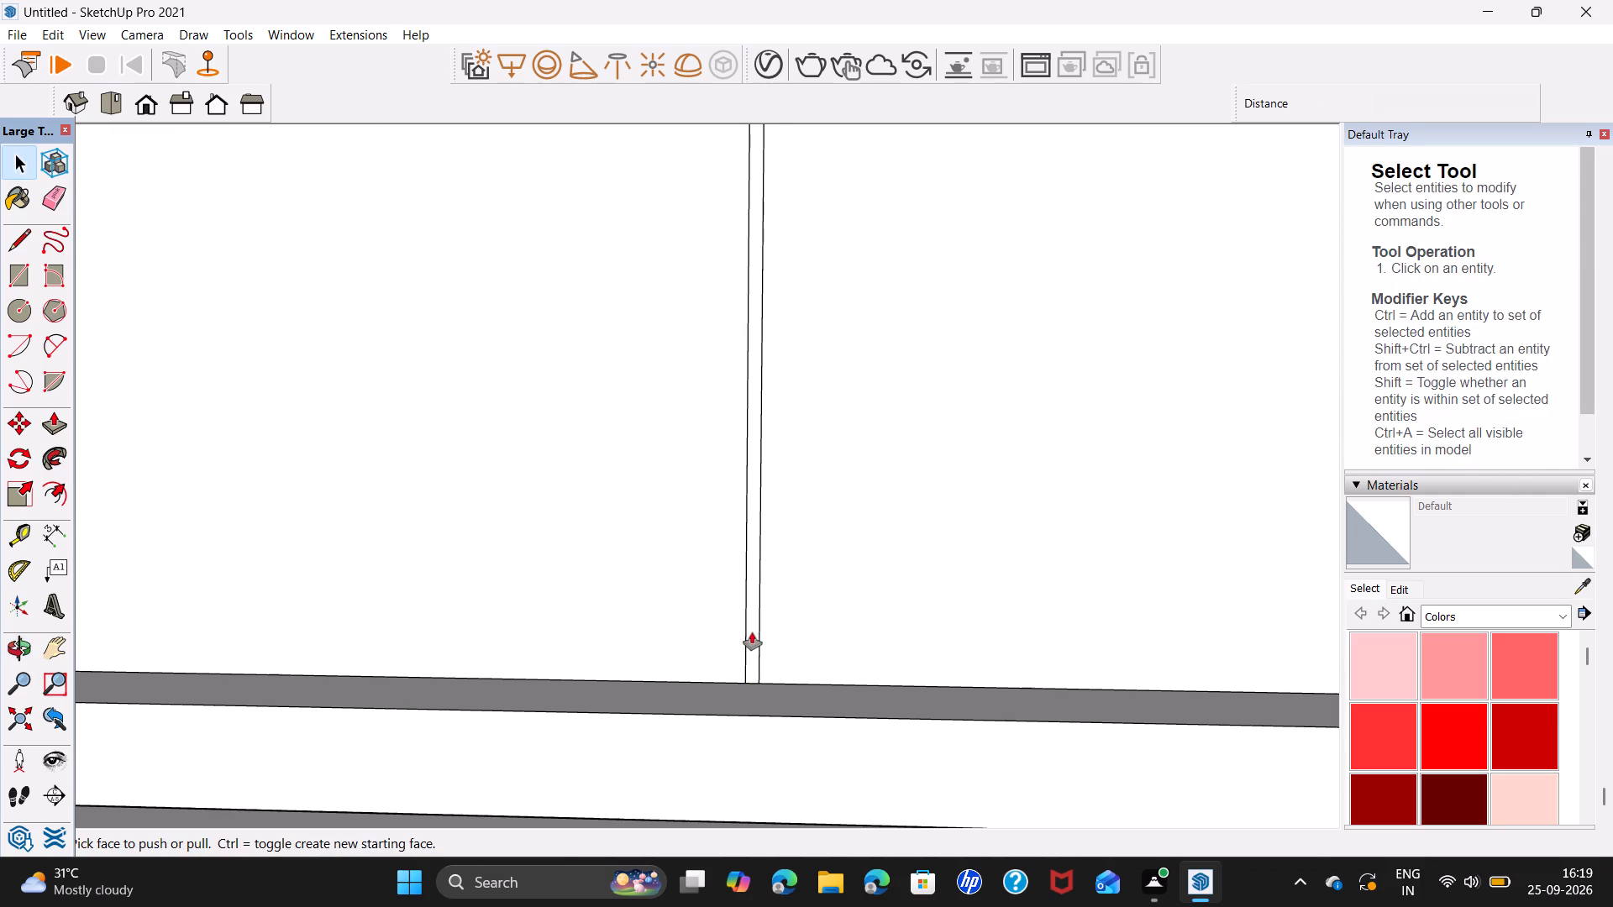
pyautogui.click(754, 657)
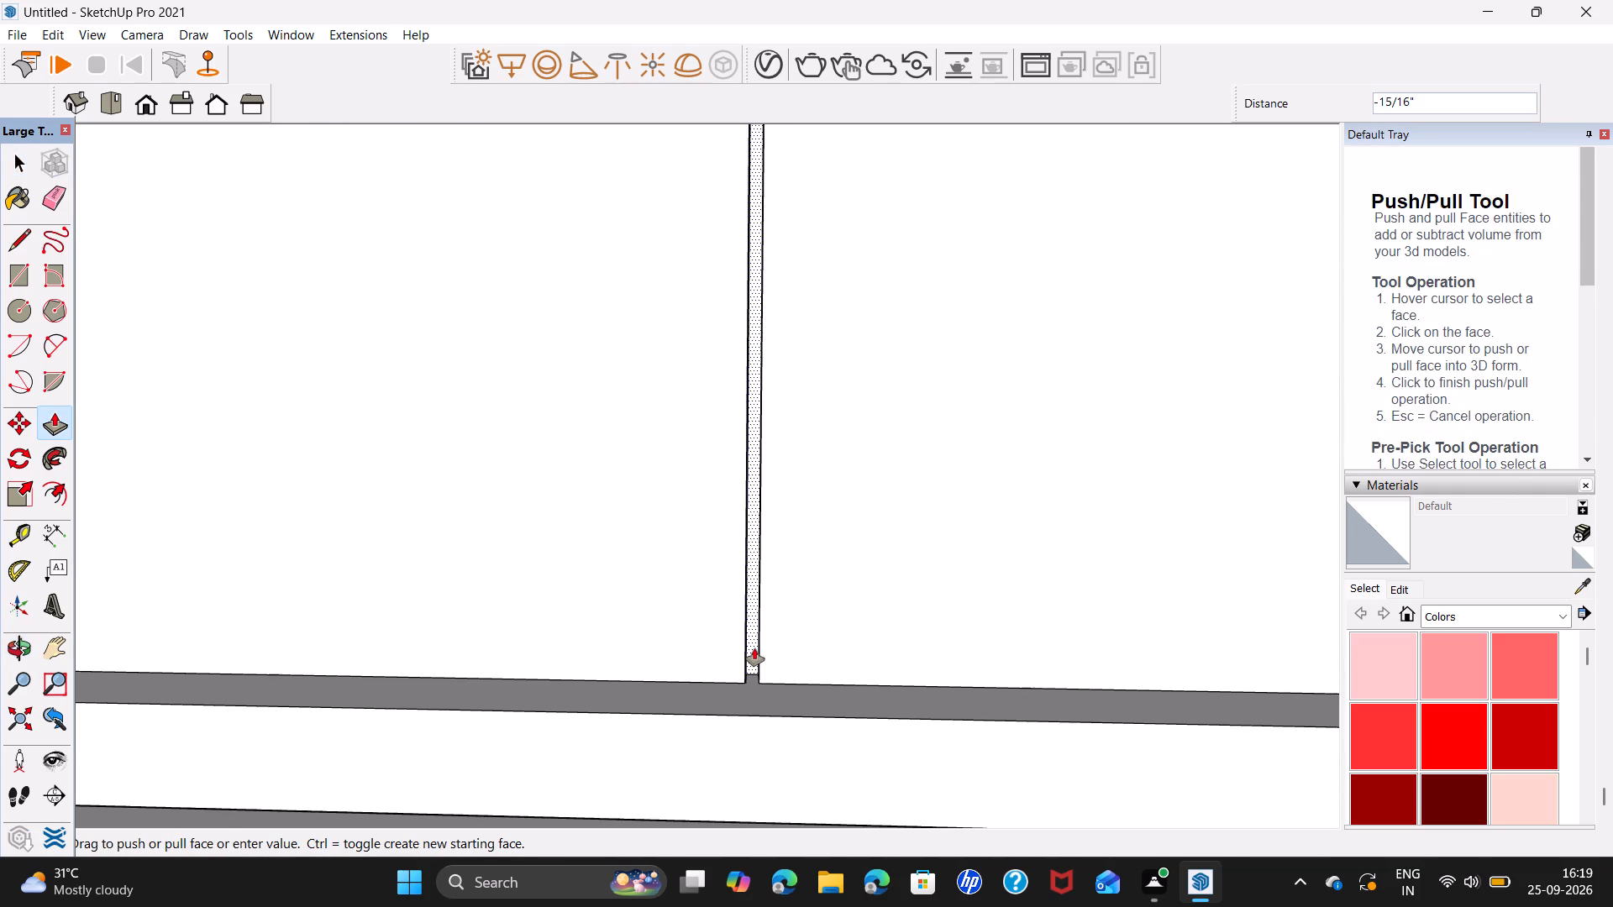
pyautogui.press('0')
pyautogui.write('.5')
pyautogui.press('Return')
# Recess the other four gap strips on the side-wall leg by the same 0.5" depth.
pyautogui.scroll(-6, 574, 611)
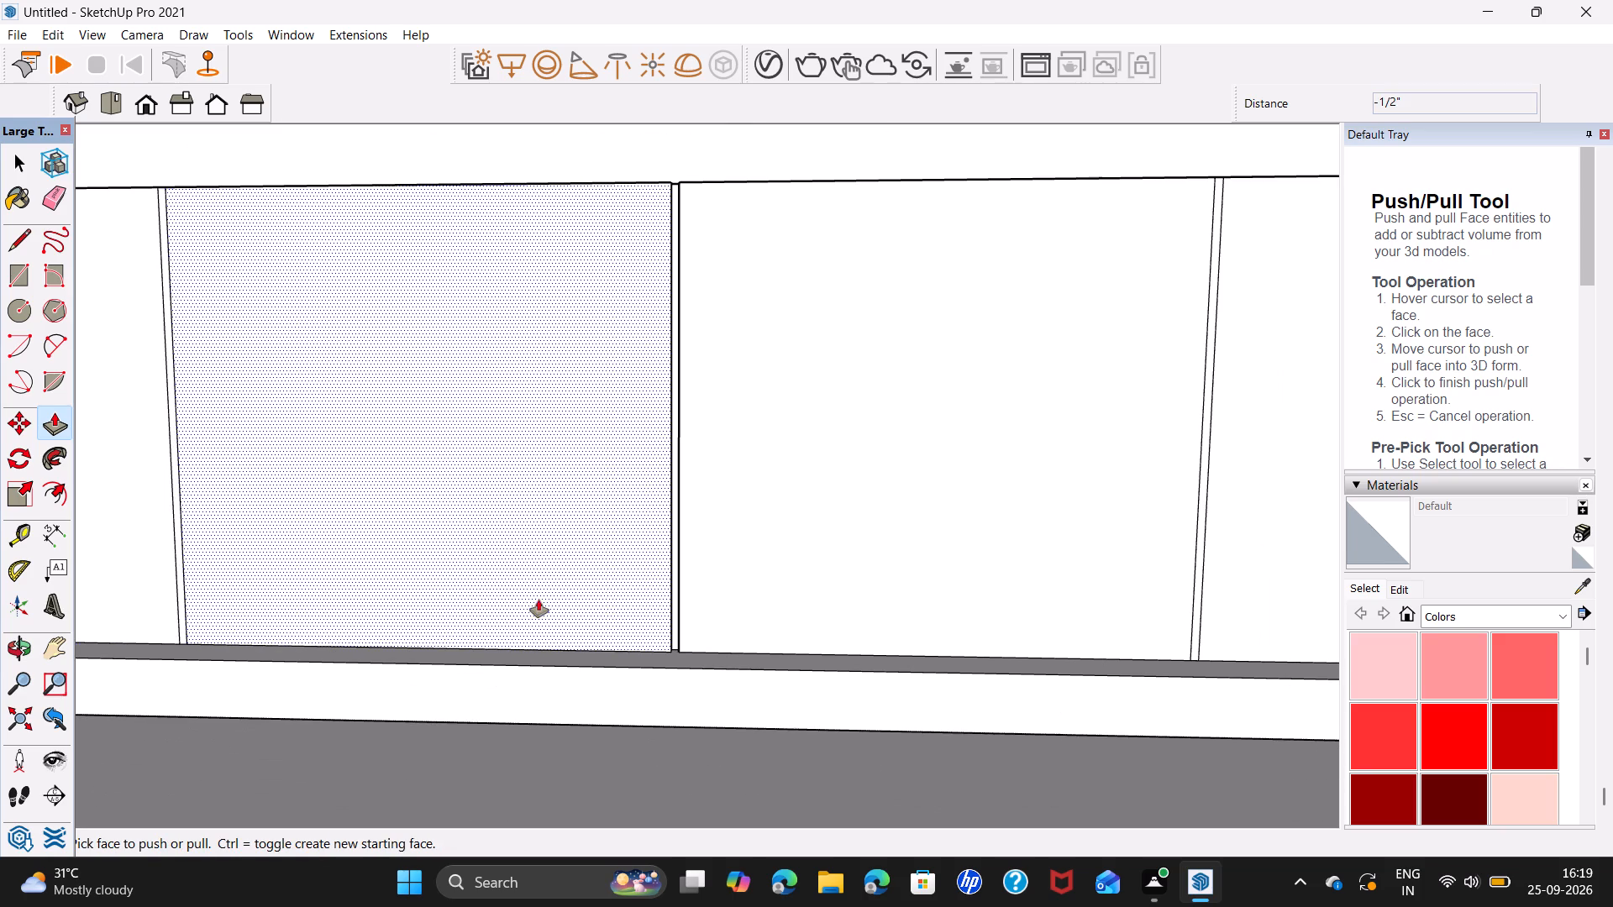
pyautogui.moveTo(539, 599); pyautogui.dragTo(854, 590, button='middle')
pyautogui.keyDown('shift'); pyautogui.moveTo(715, 578); pyautogui.dragTo(1029, 660, button='middle'); pyautogui.keyUp('shift')
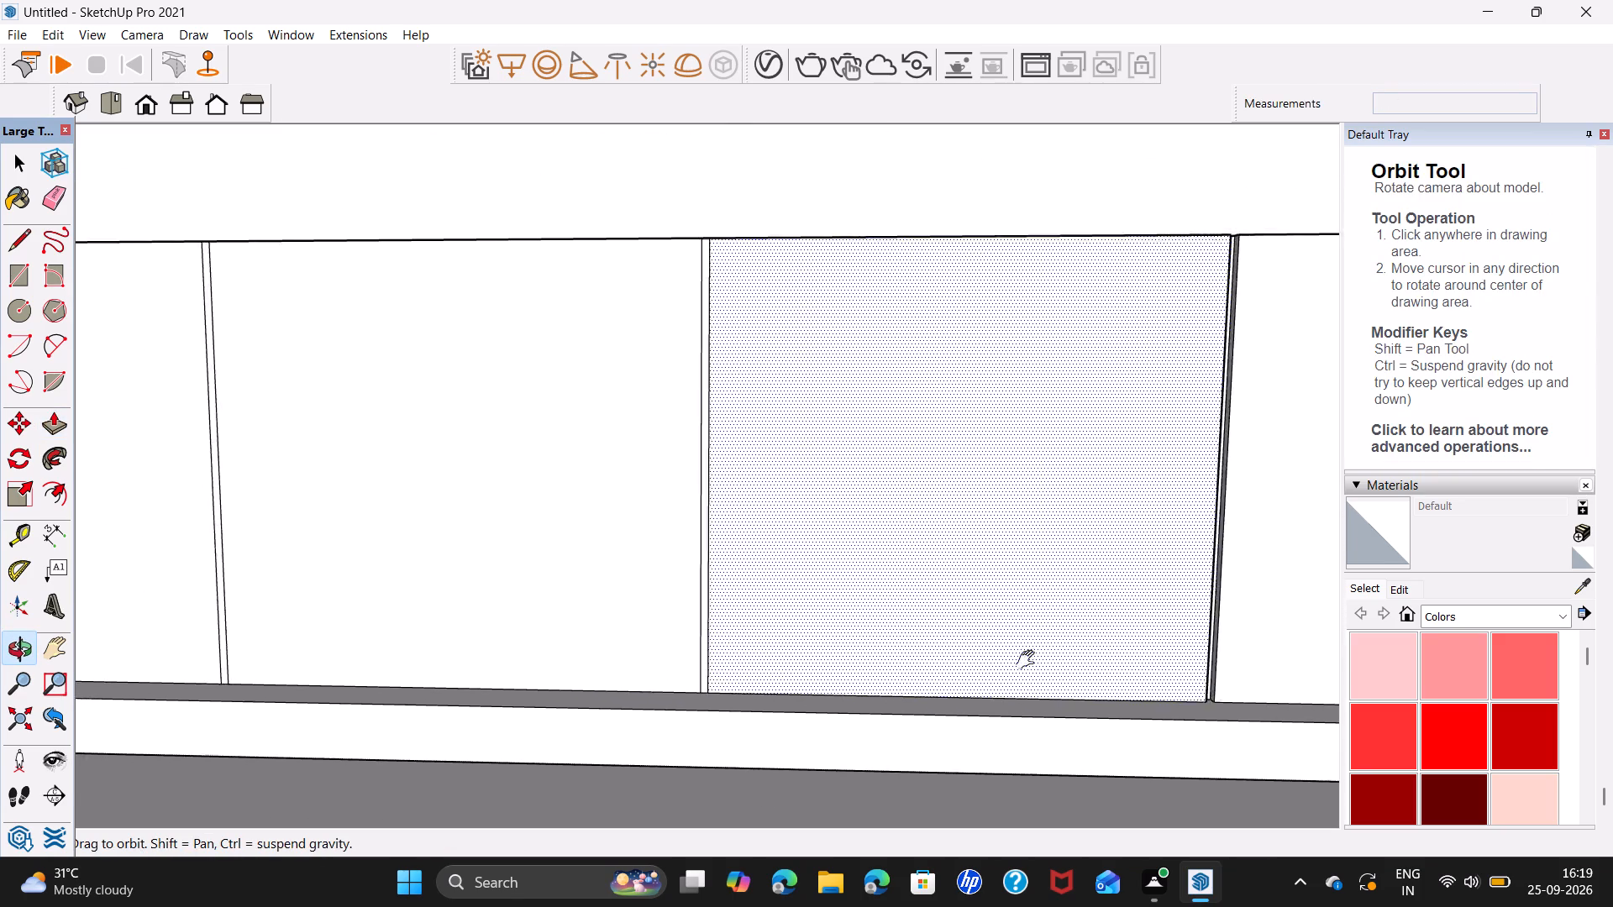
pyautogui.keyDown('shift'); pyautogui.moveTo(1029, 660); pyautogui.dragTo(1267, 689, button='middle'); pyautogui.keyUp('shift')
pyautogui.doubleClick(544, 701)
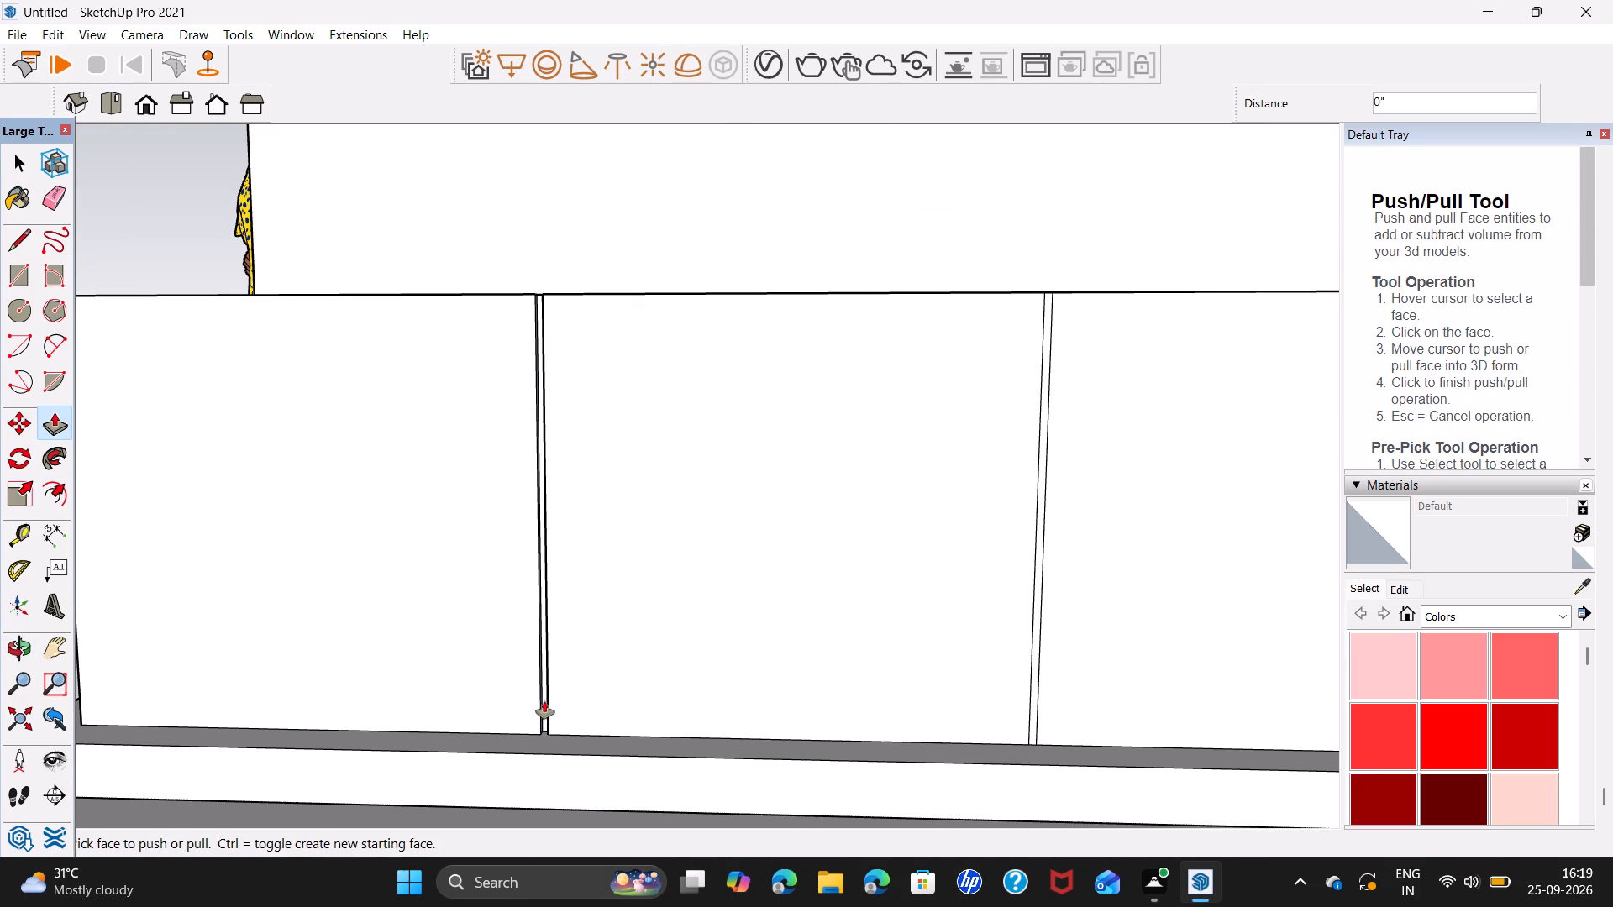
pyautogui.doubleClick(1032, 728)
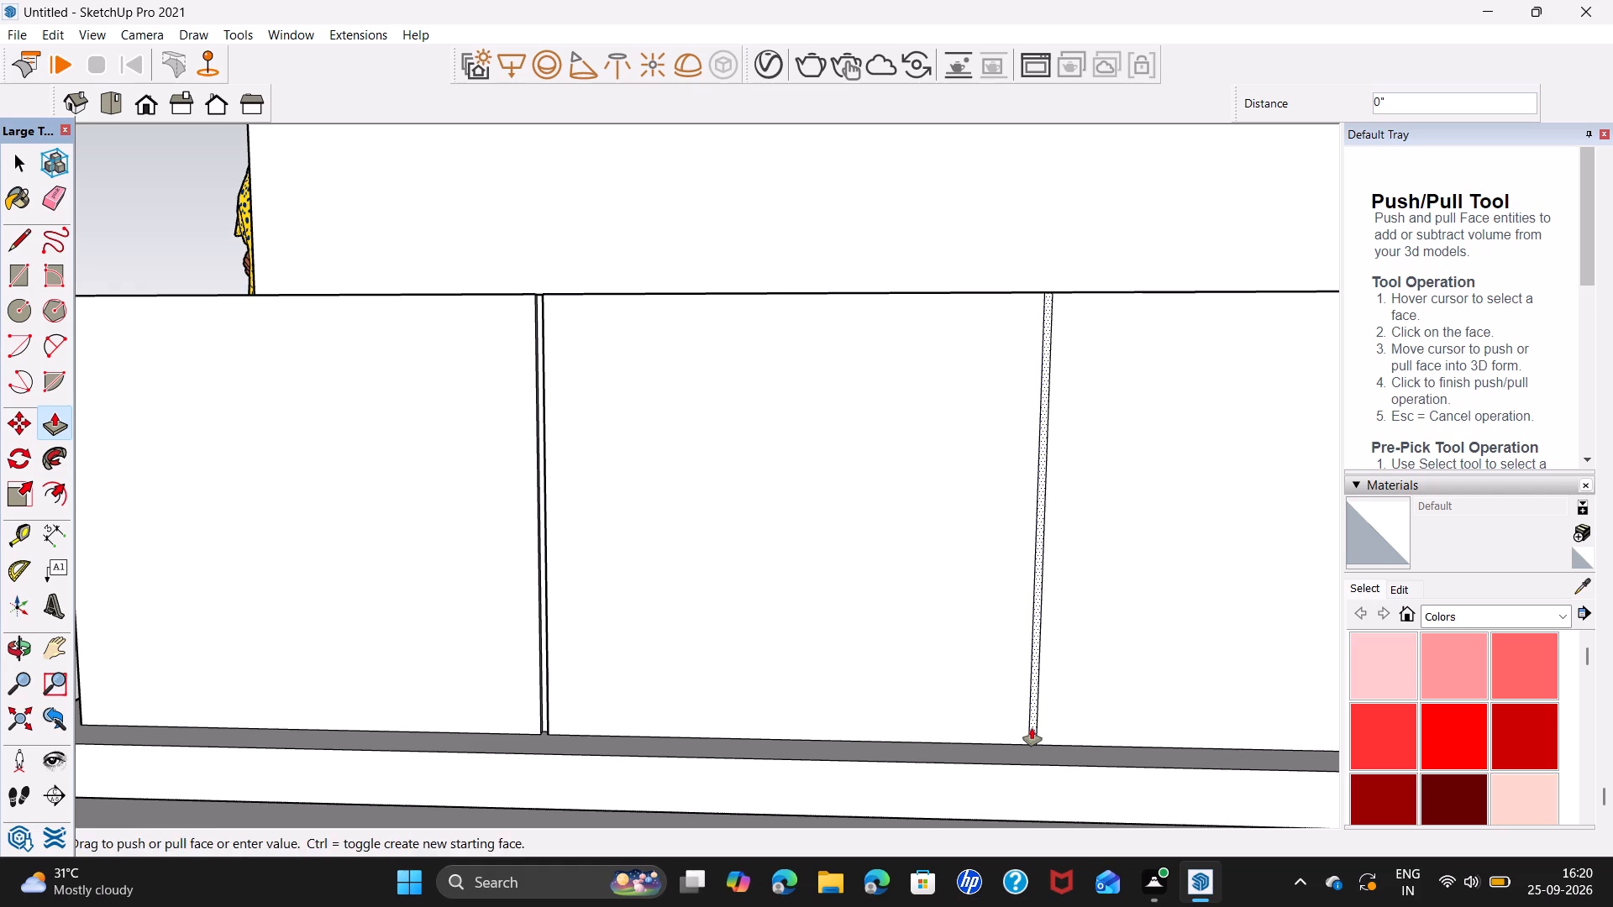
pyautogui.scroll(-7, 1079, 691)
pyautogui.keyDown('shift'); pyautogui.moveTo(1110, 682); pyautogui.dragTo(90, 532, button='middle'); pyautogui.keyUp('shift')
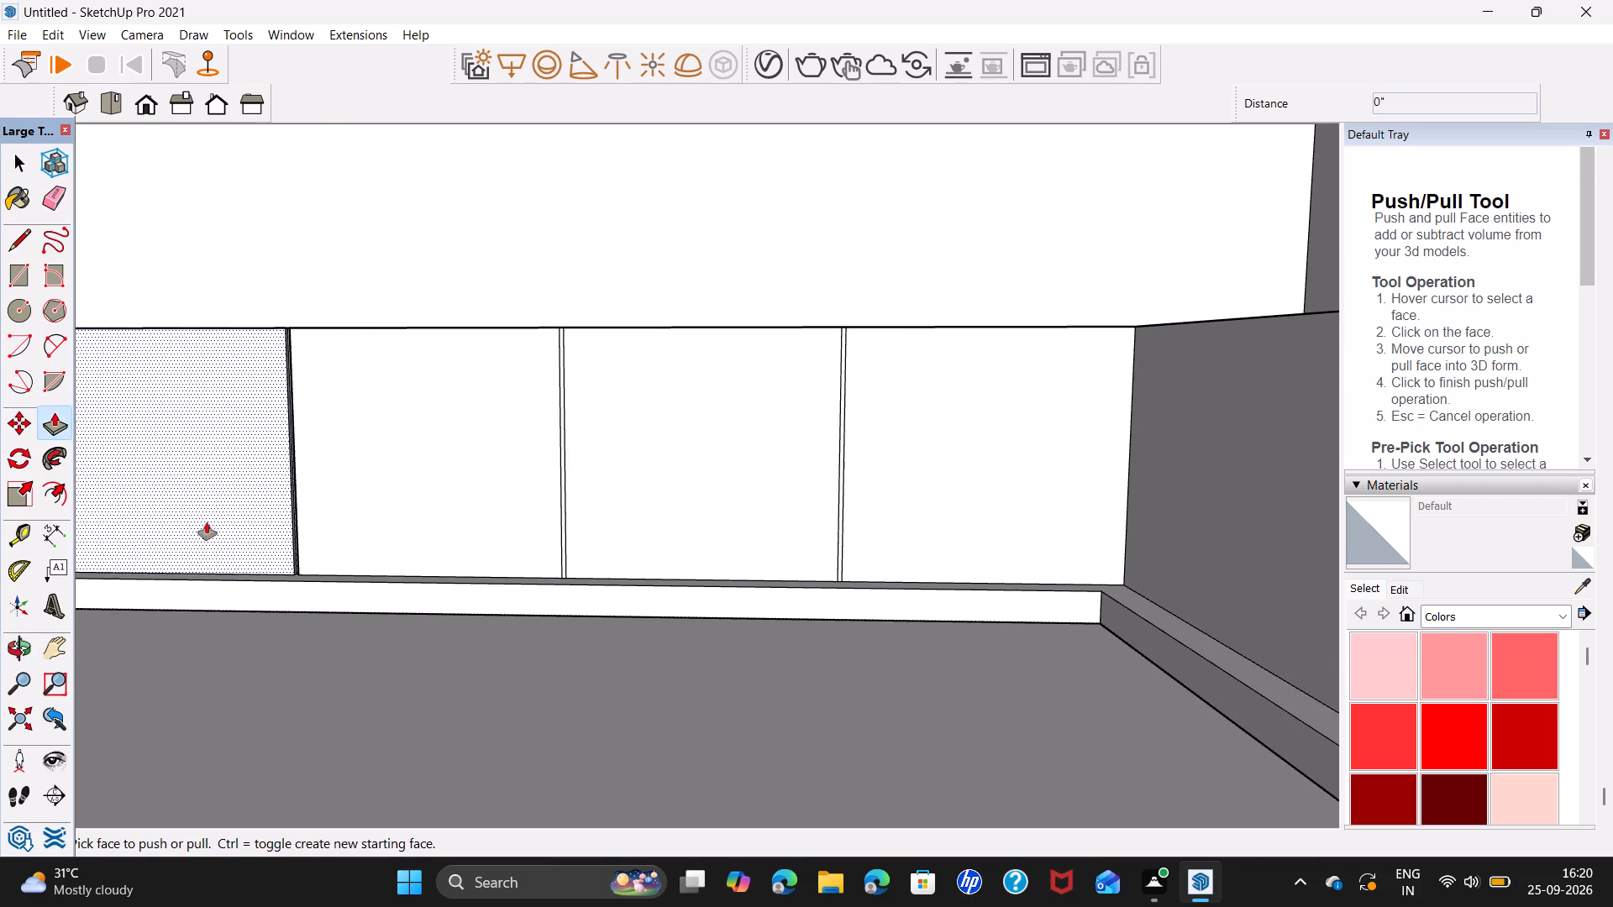
pyautogui.scroll(5, 556, 581)
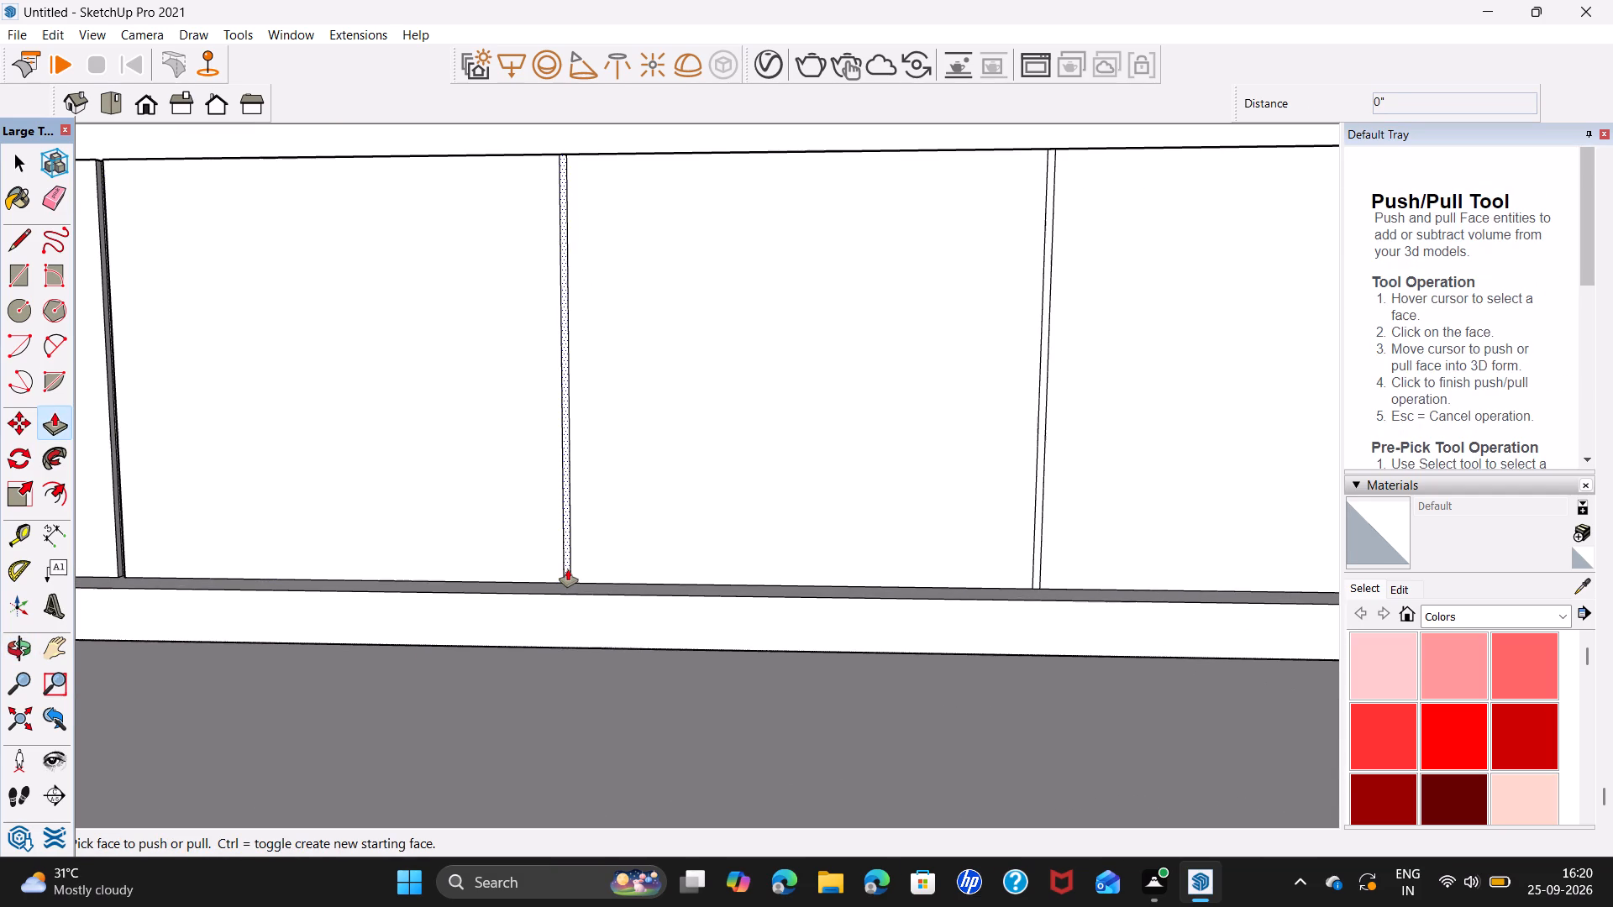
pyautogui.doubleClick(568, 569)
pyautogui.doubleClick(1035, 585)
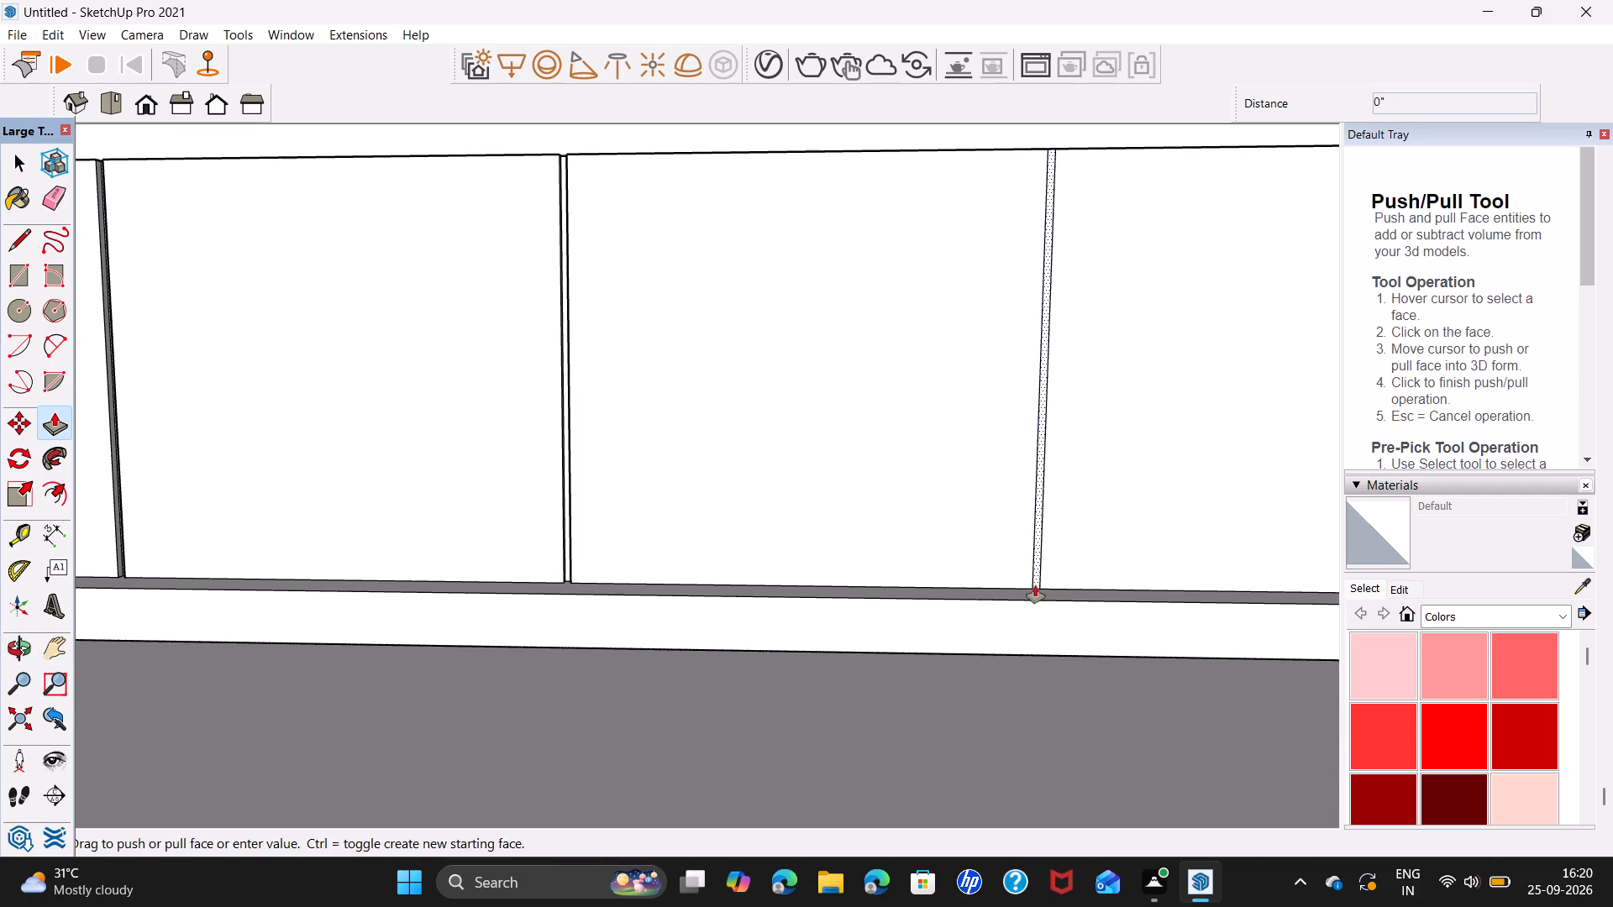
# Copy the base cabinet's inner-corner vertical edge about 8' 5/16" to the back-wall leg's free end, dividing the span into 5 equal panels.
pyautogui.scroll(-12, 1122, 474)
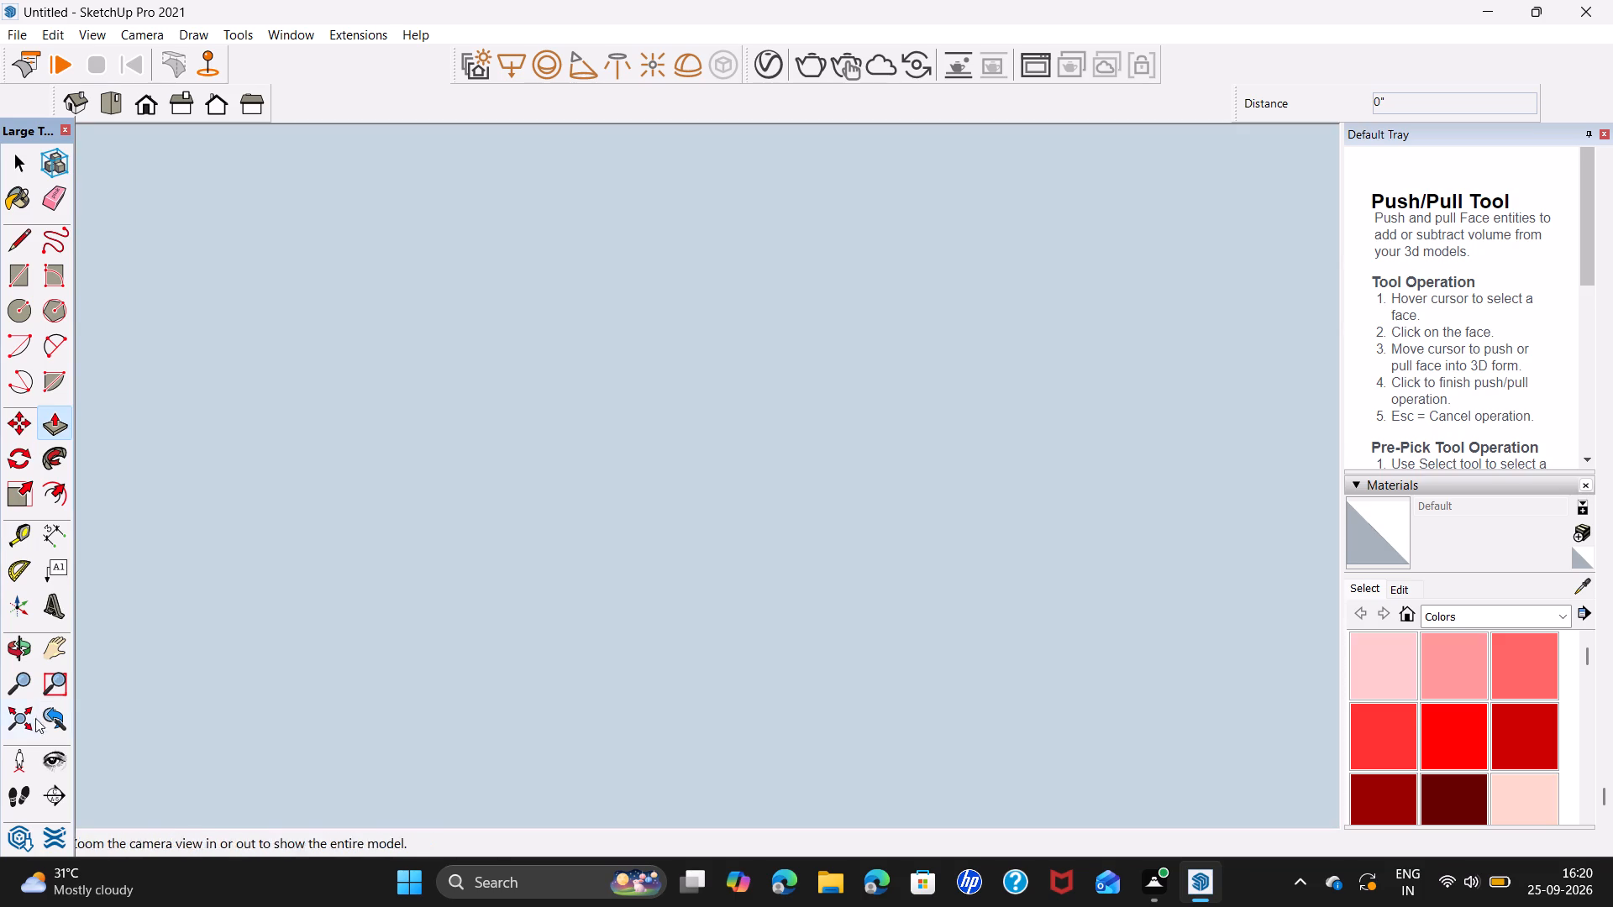
pyautogui.click(24, 729)
pyautogui.moveTo(311, 569); pyautogui.dragTo(906, 563, button='middle')
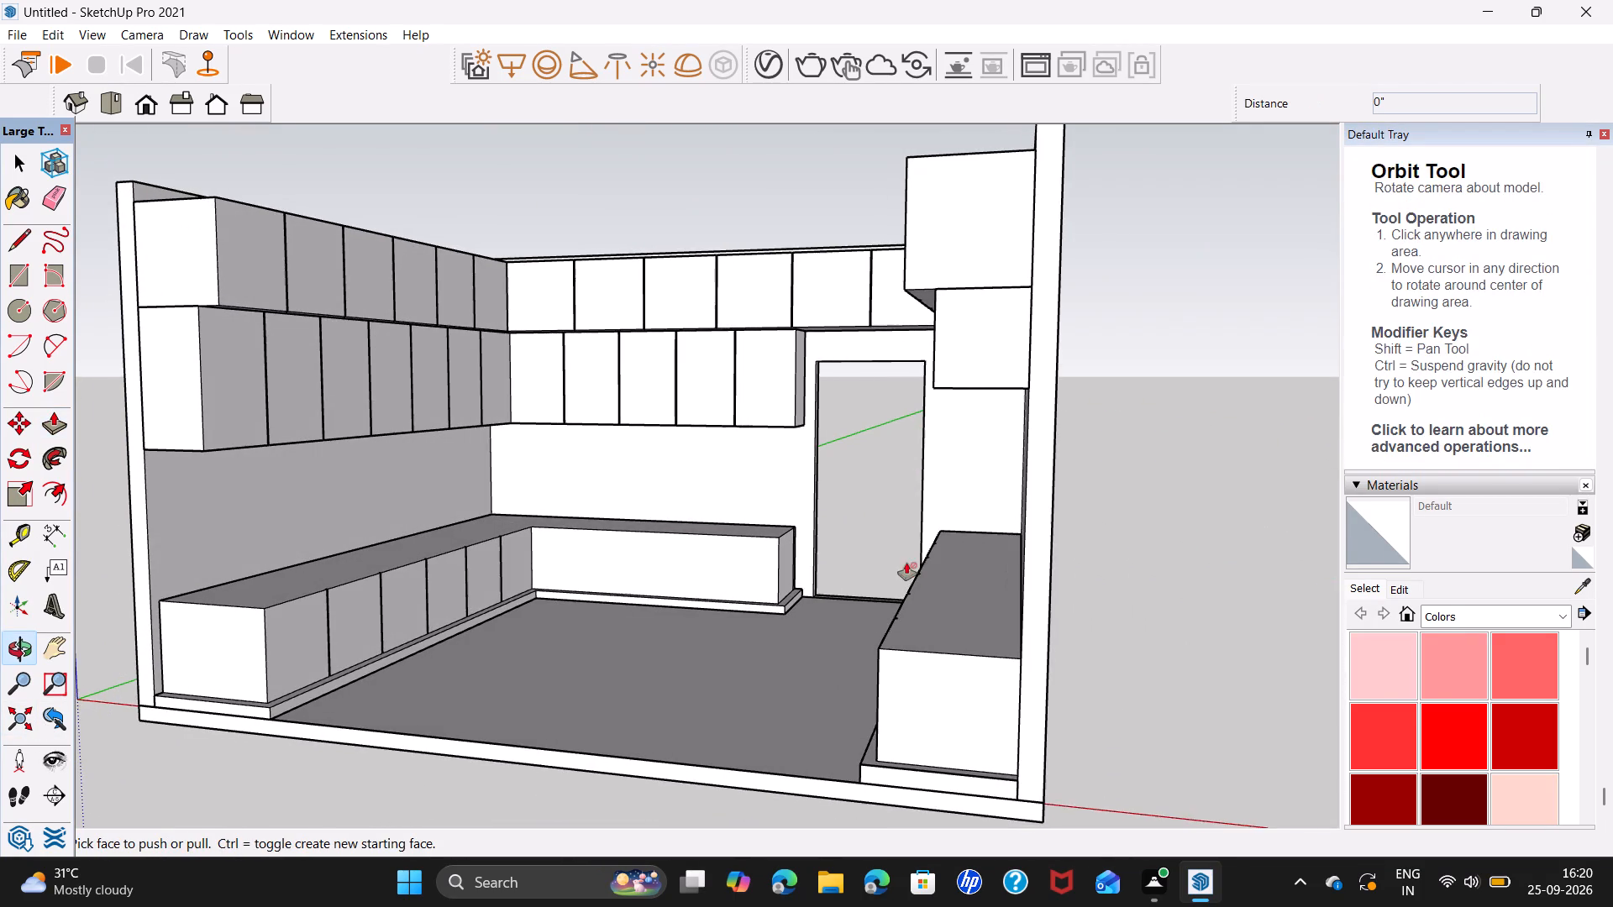
pyautogui.scroll(3, 717, 571)
pyautogui.press('space')
pyautogui.scroll(7, 495, 572)
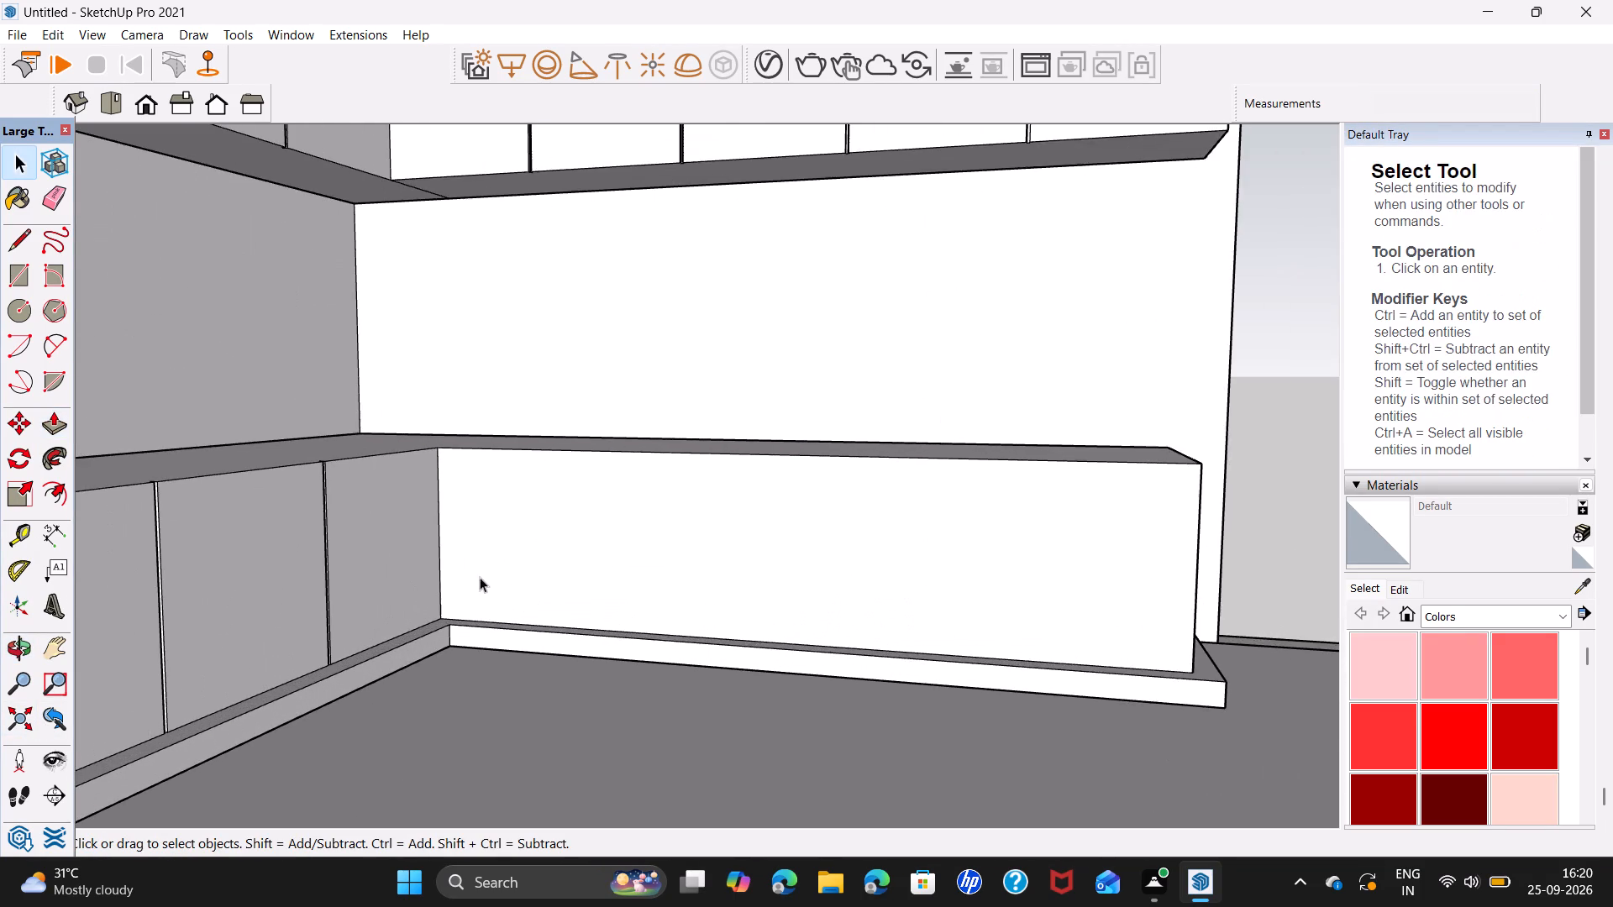
pyautogui.scroll(3, 468, 585)
pyautogui.click(431, 617)
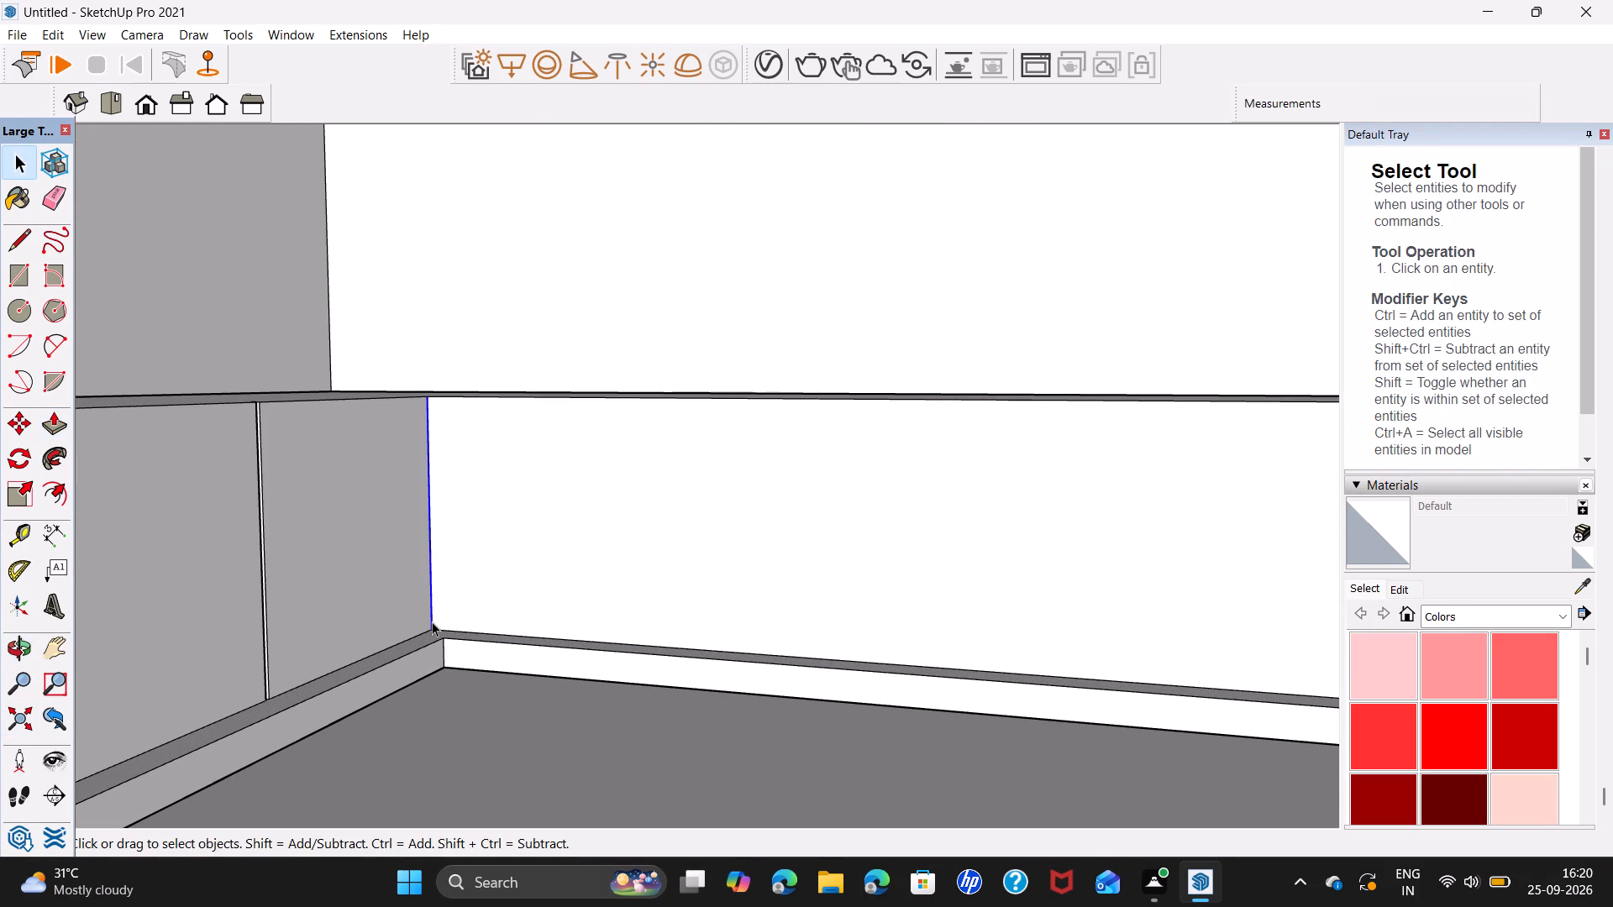
pyautogui.press('m')
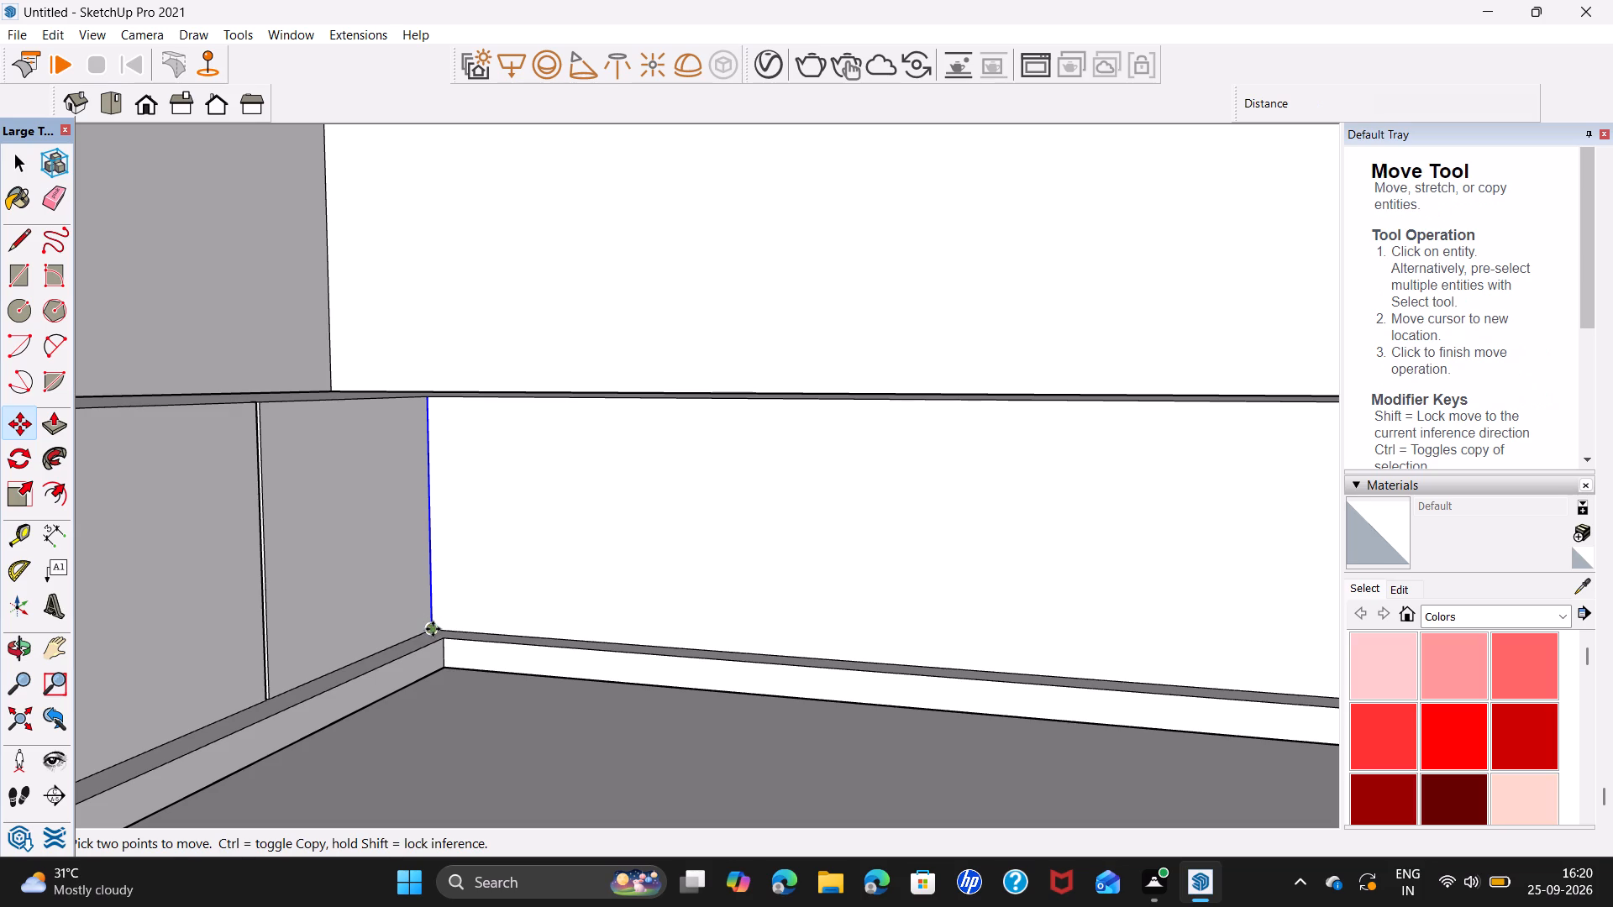
pyautogui.click(433, 629)
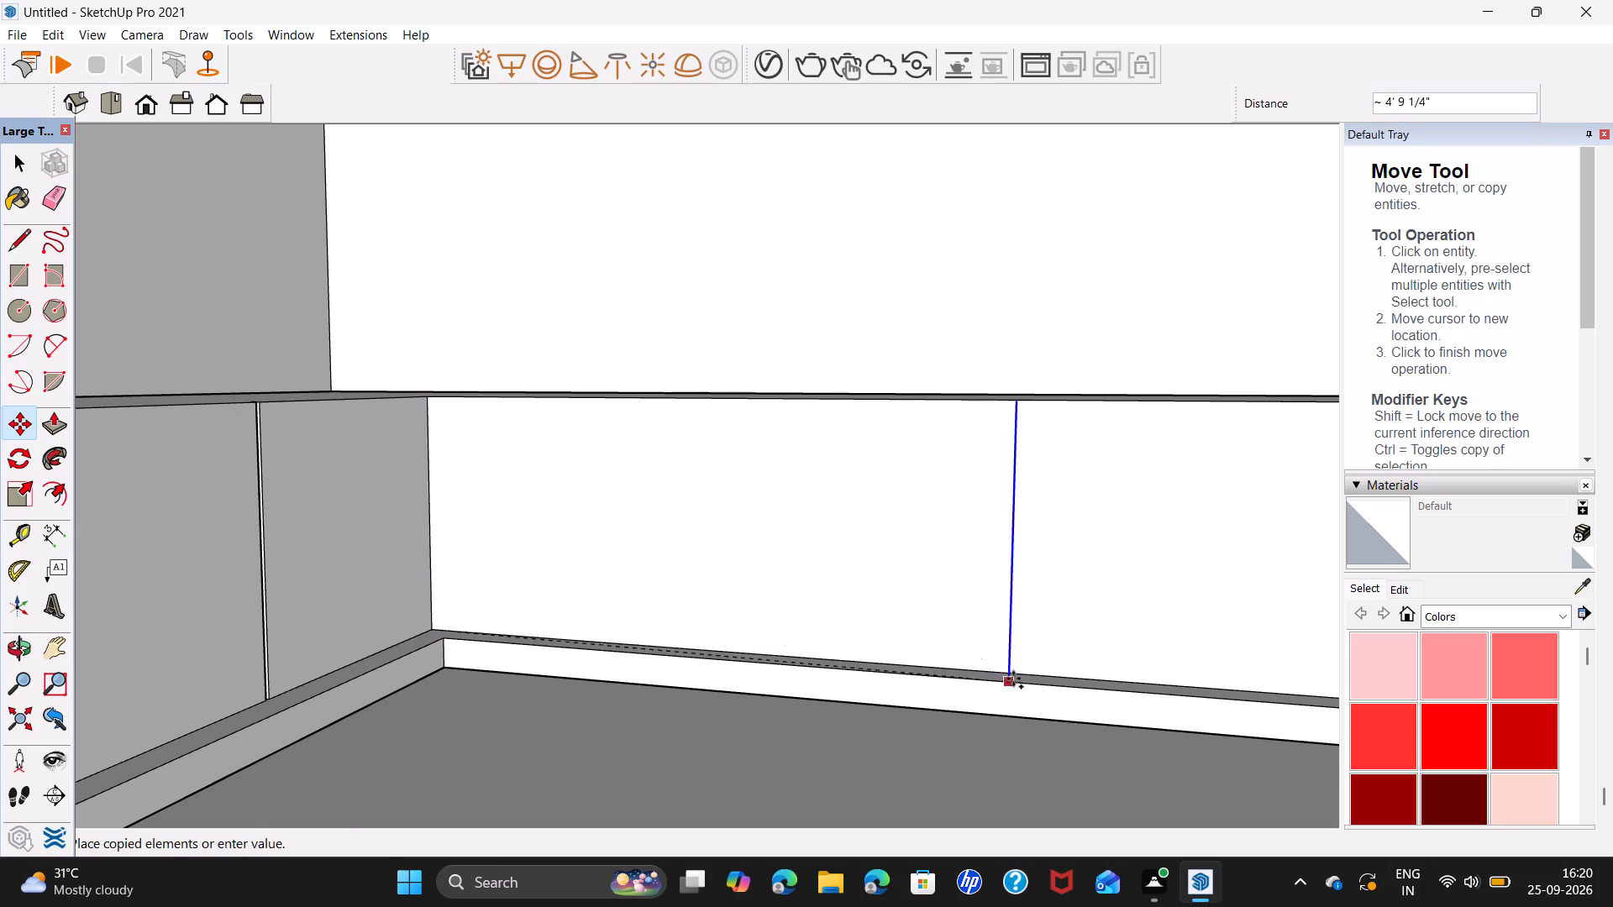
pyautogui.moveTo(1014, 680); pyautogui.dragTo(442, 528, button='middle')
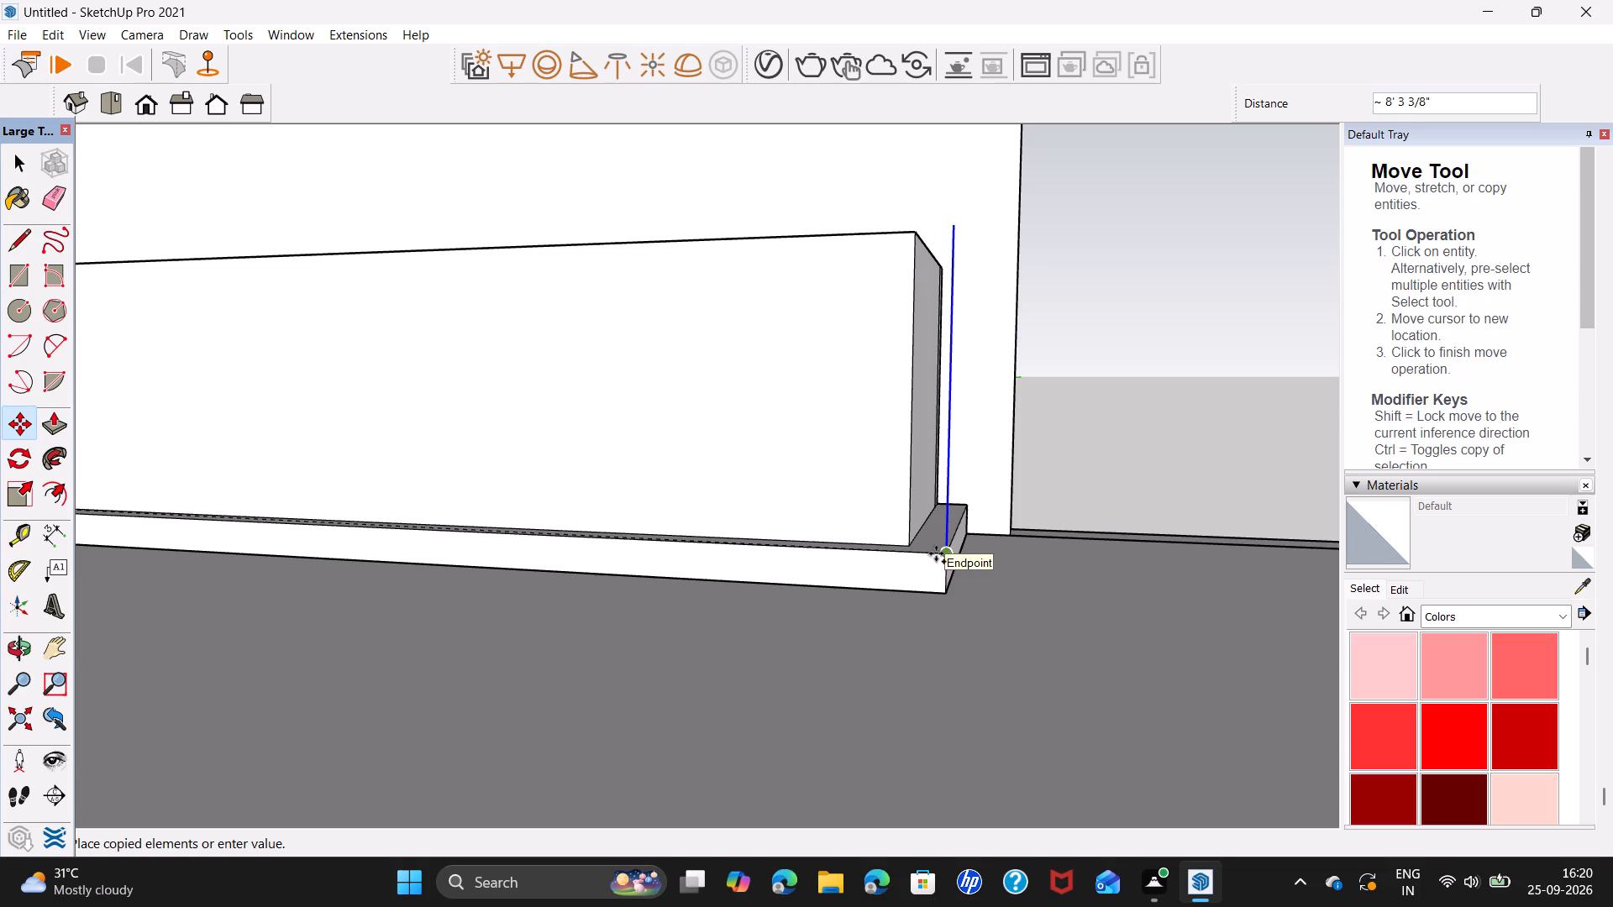
pyautogui.click(910, 542)
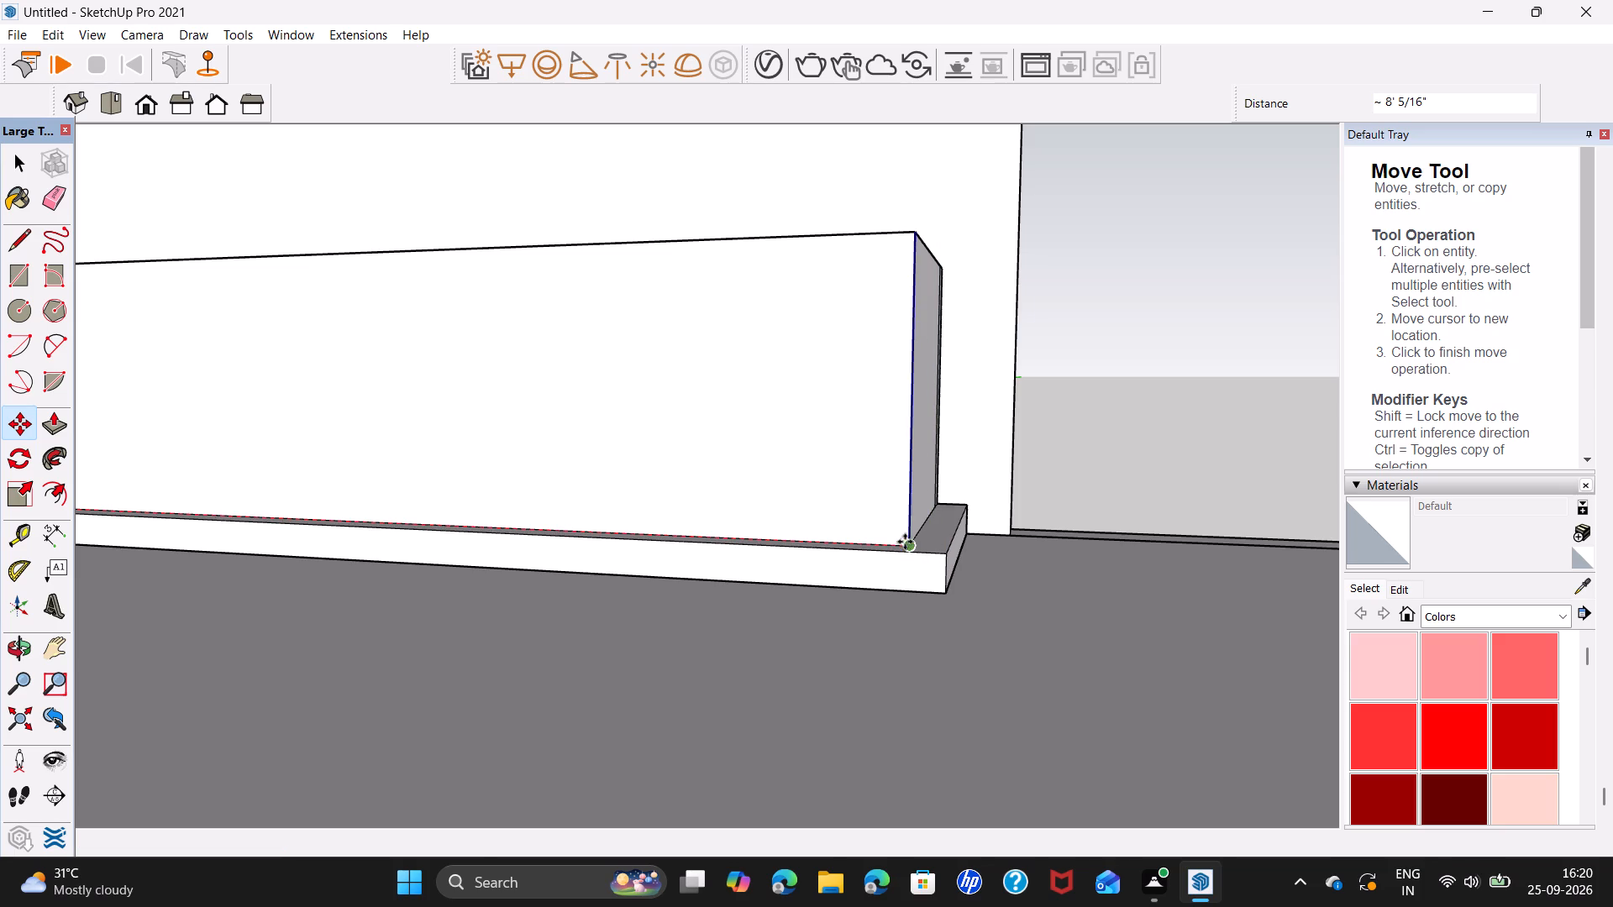
pyautogui.write('/5')
pyautogui.press('Return')
pyautogui.press('space')
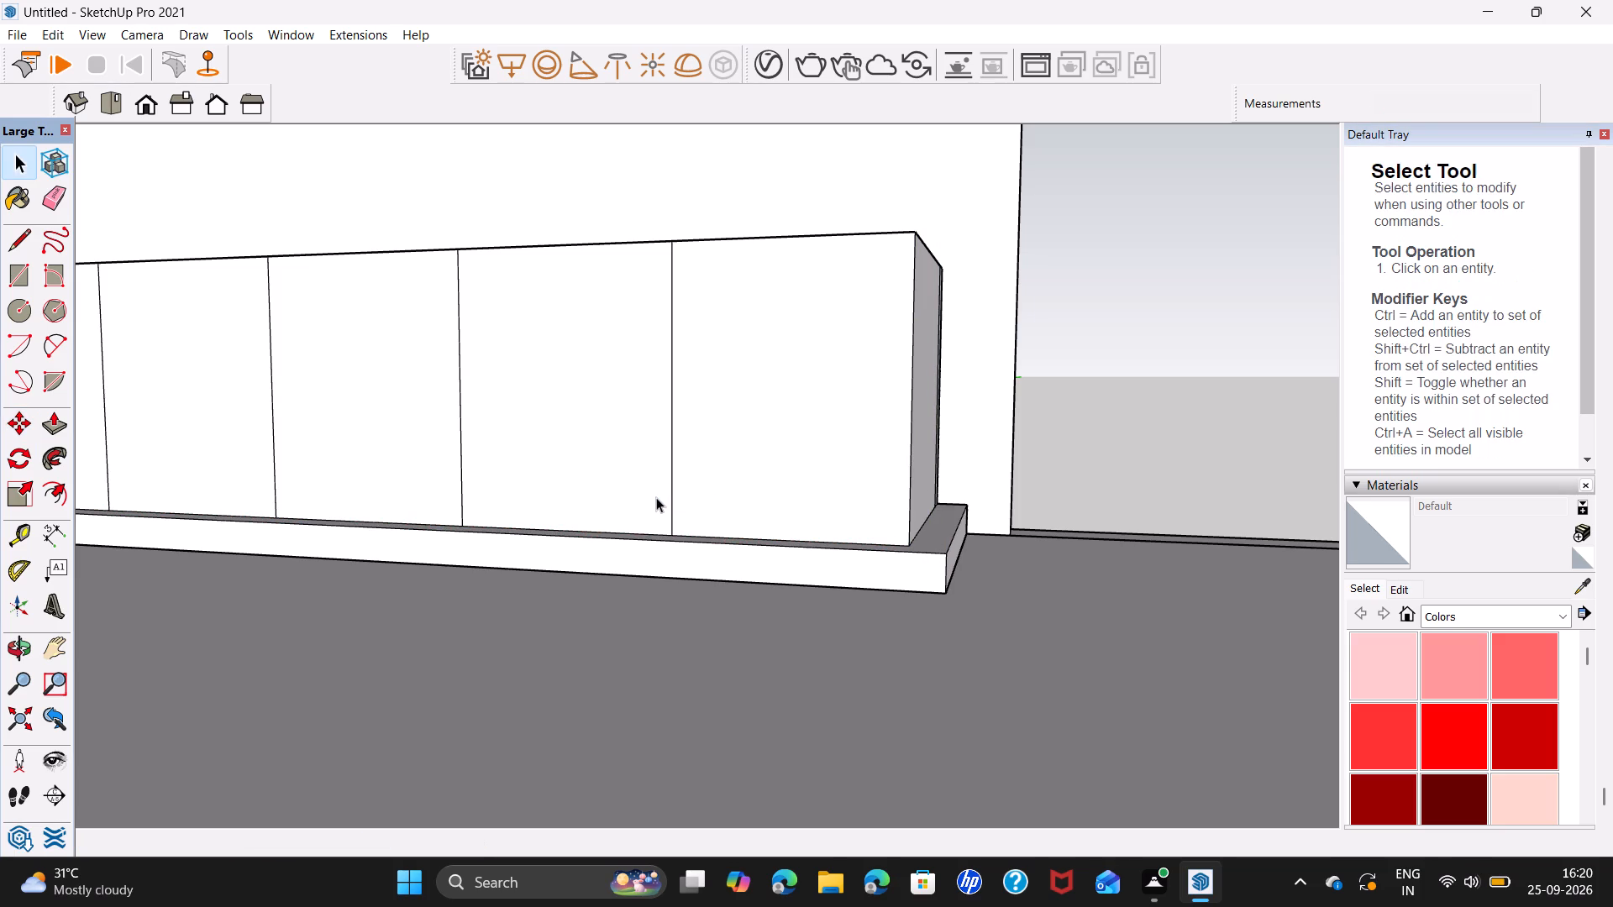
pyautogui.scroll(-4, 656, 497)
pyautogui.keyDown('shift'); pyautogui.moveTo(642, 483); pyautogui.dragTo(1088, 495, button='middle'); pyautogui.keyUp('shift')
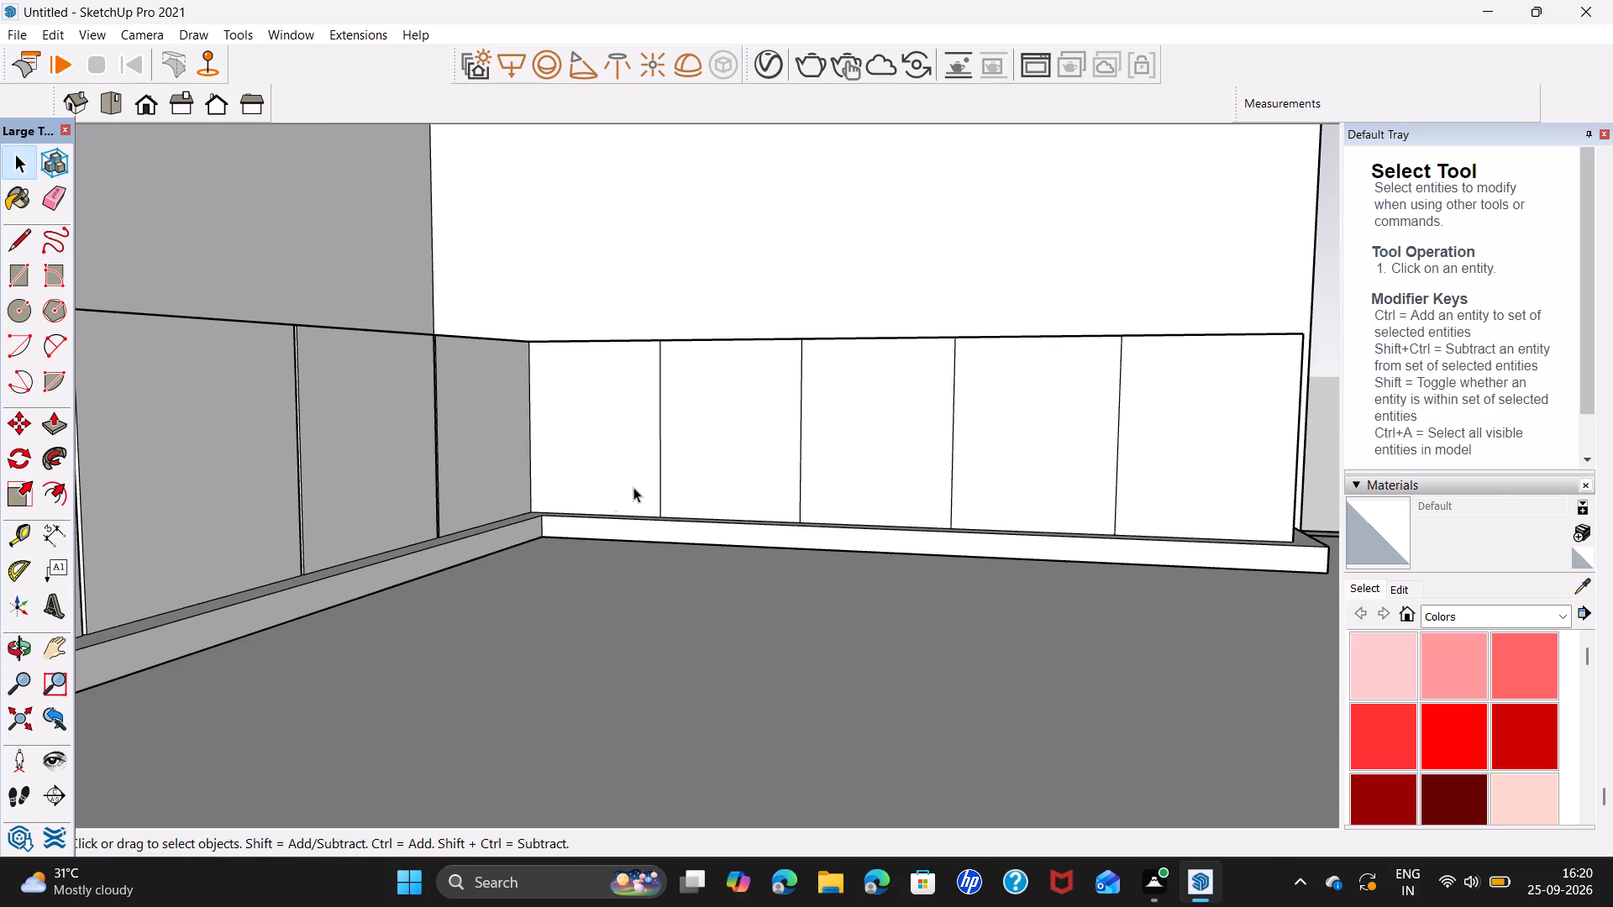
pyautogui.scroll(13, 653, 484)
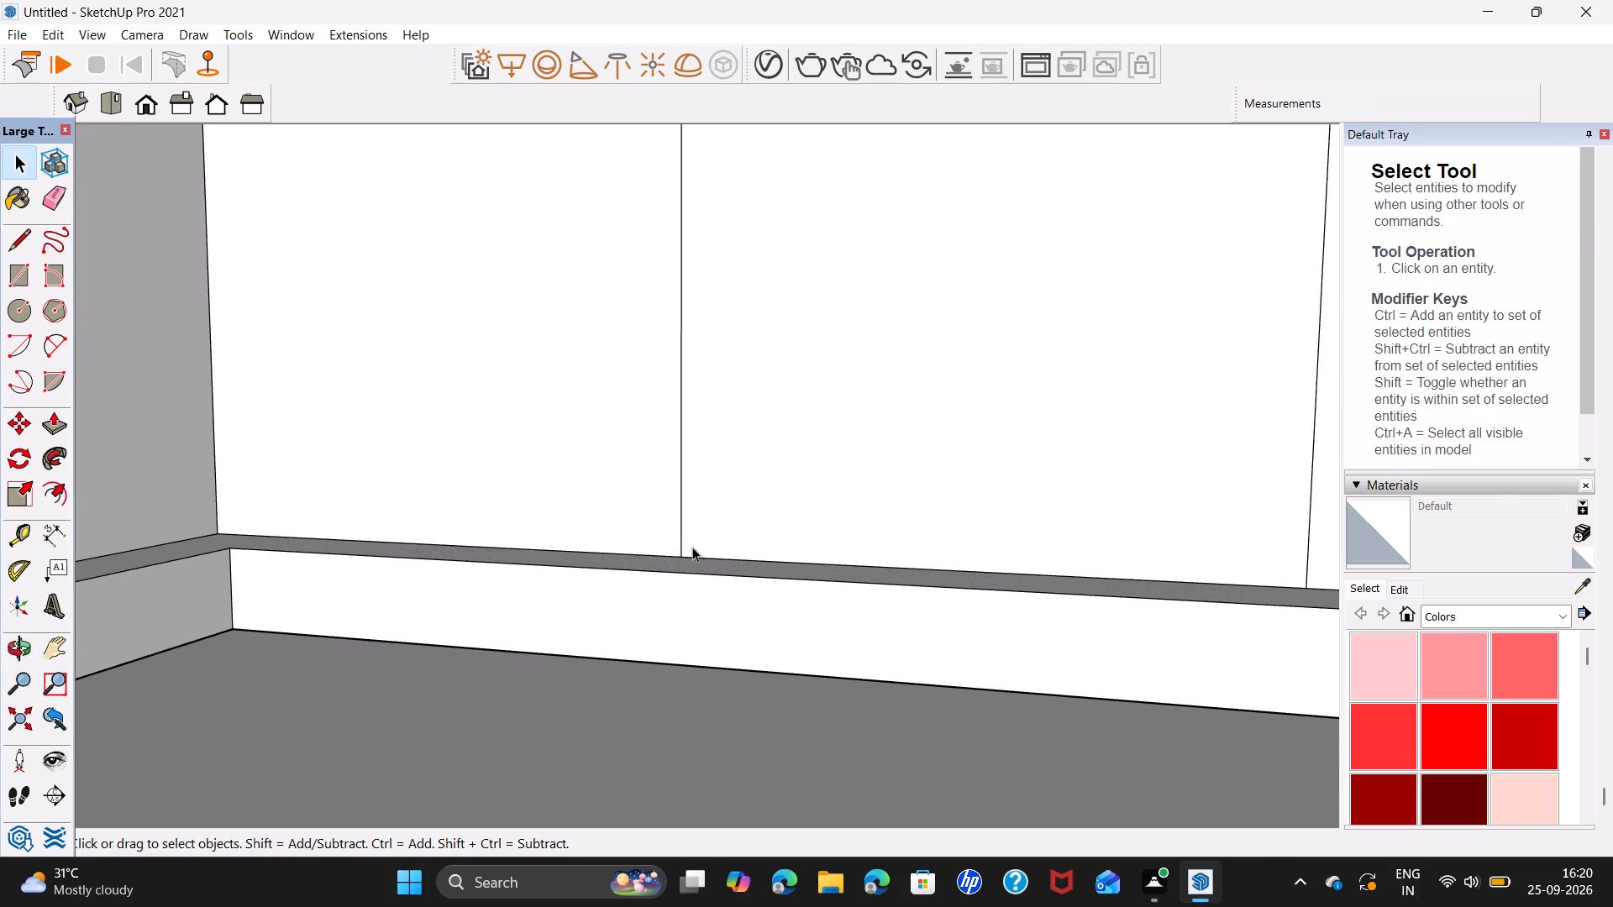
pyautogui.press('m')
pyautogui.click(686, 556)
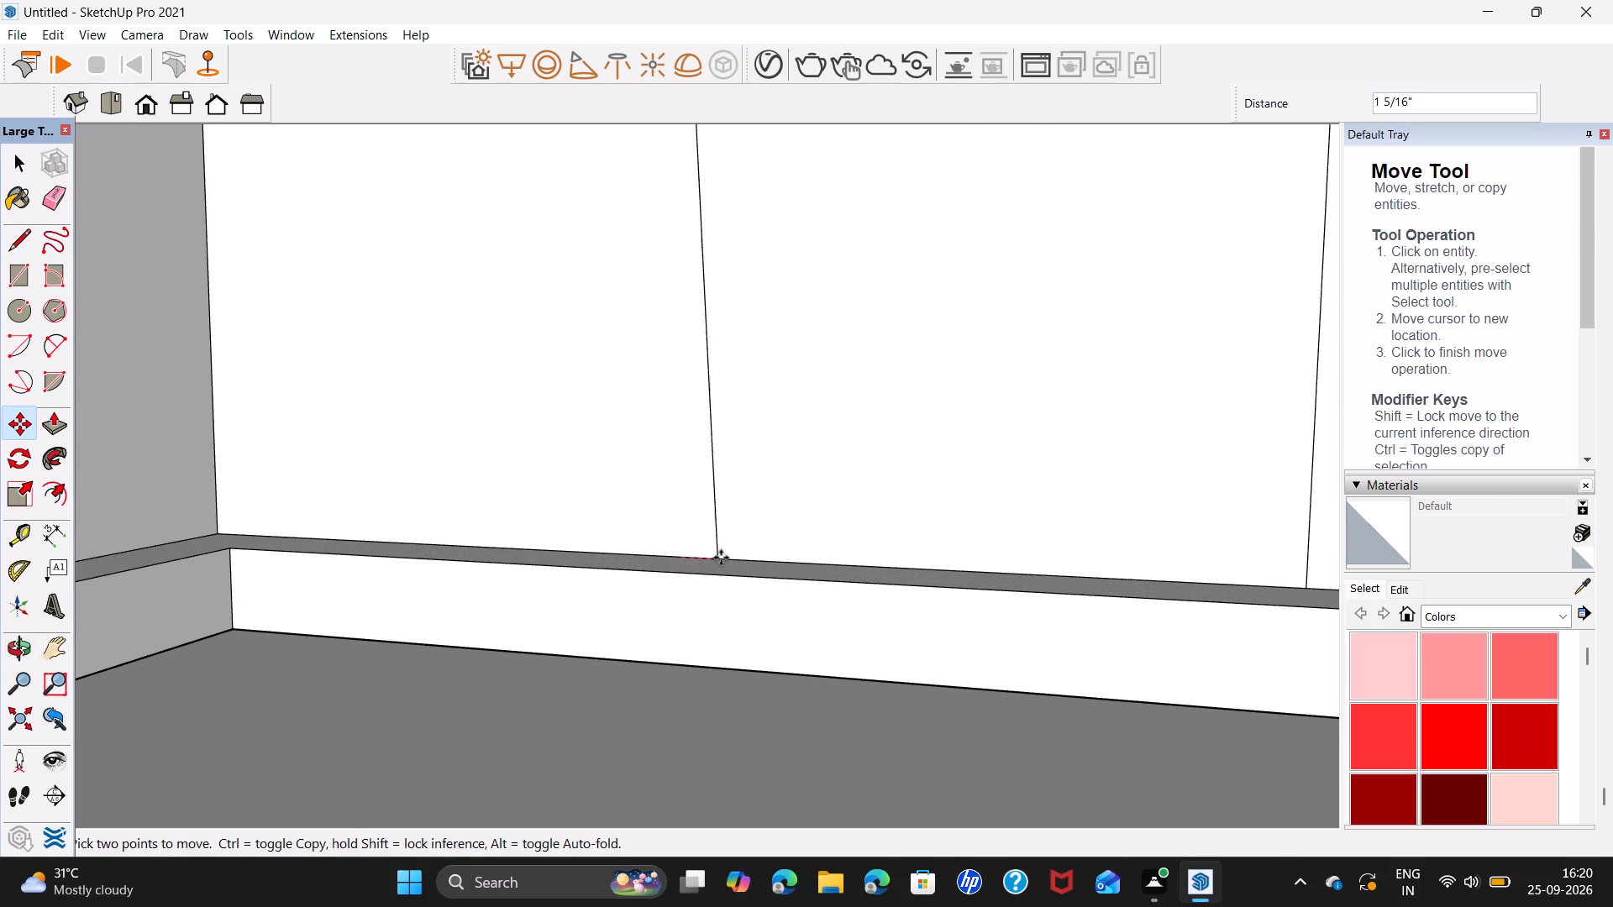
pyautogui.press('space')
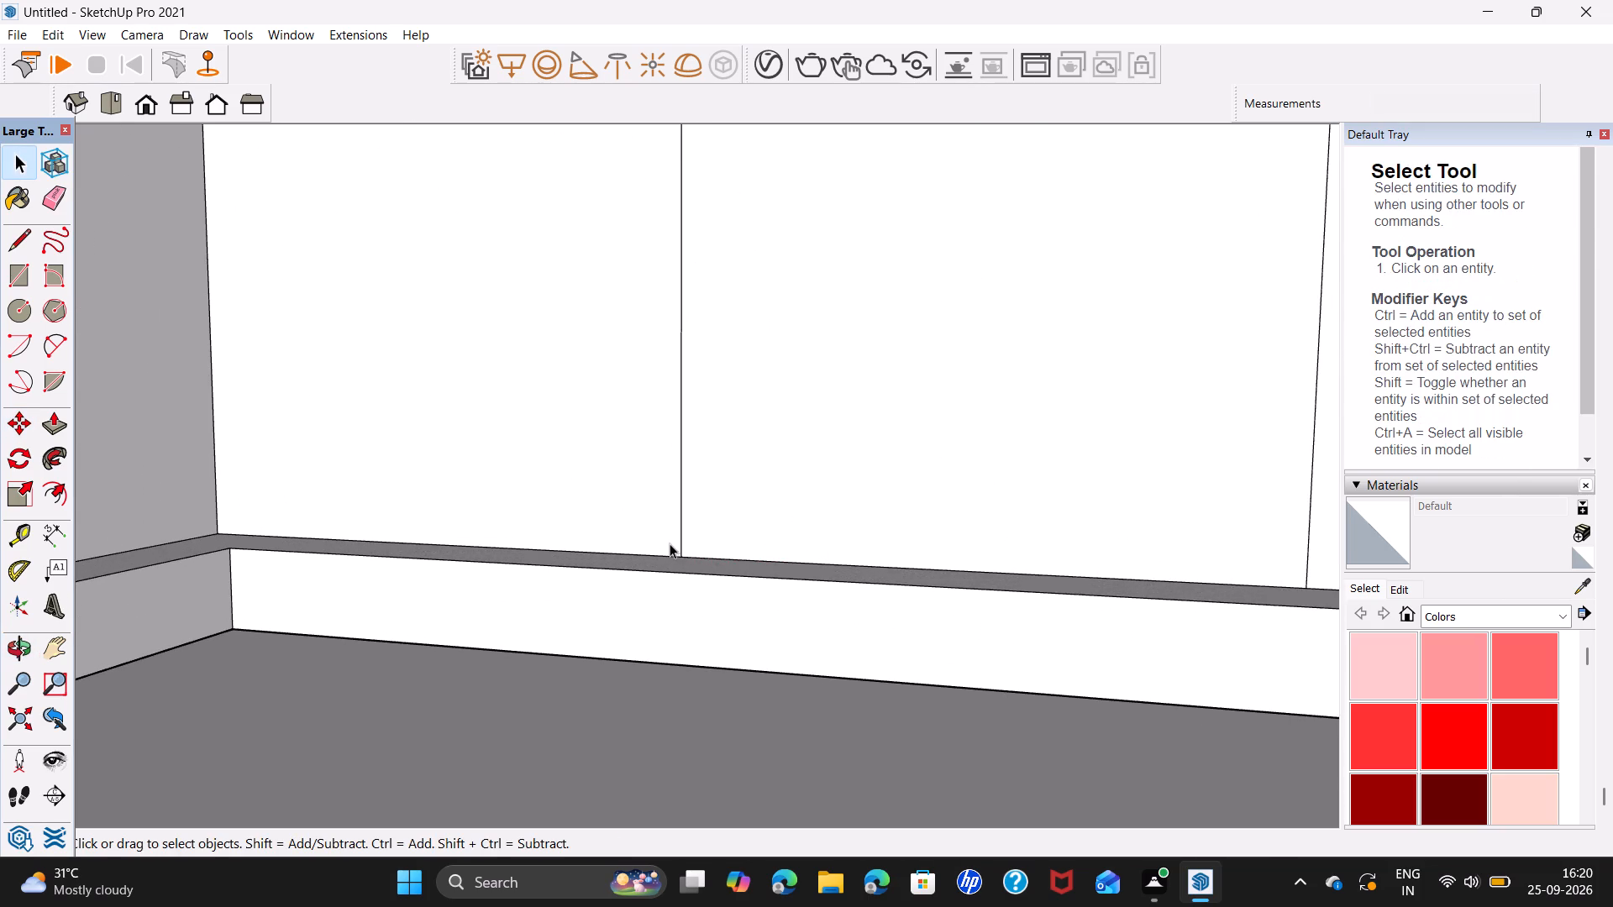
# Copy the back-wall leg's panel divider nearest the inner corner 0.2" toward the doorway end.
pyautogui.click(679, 537)
pyautogui.press('m')
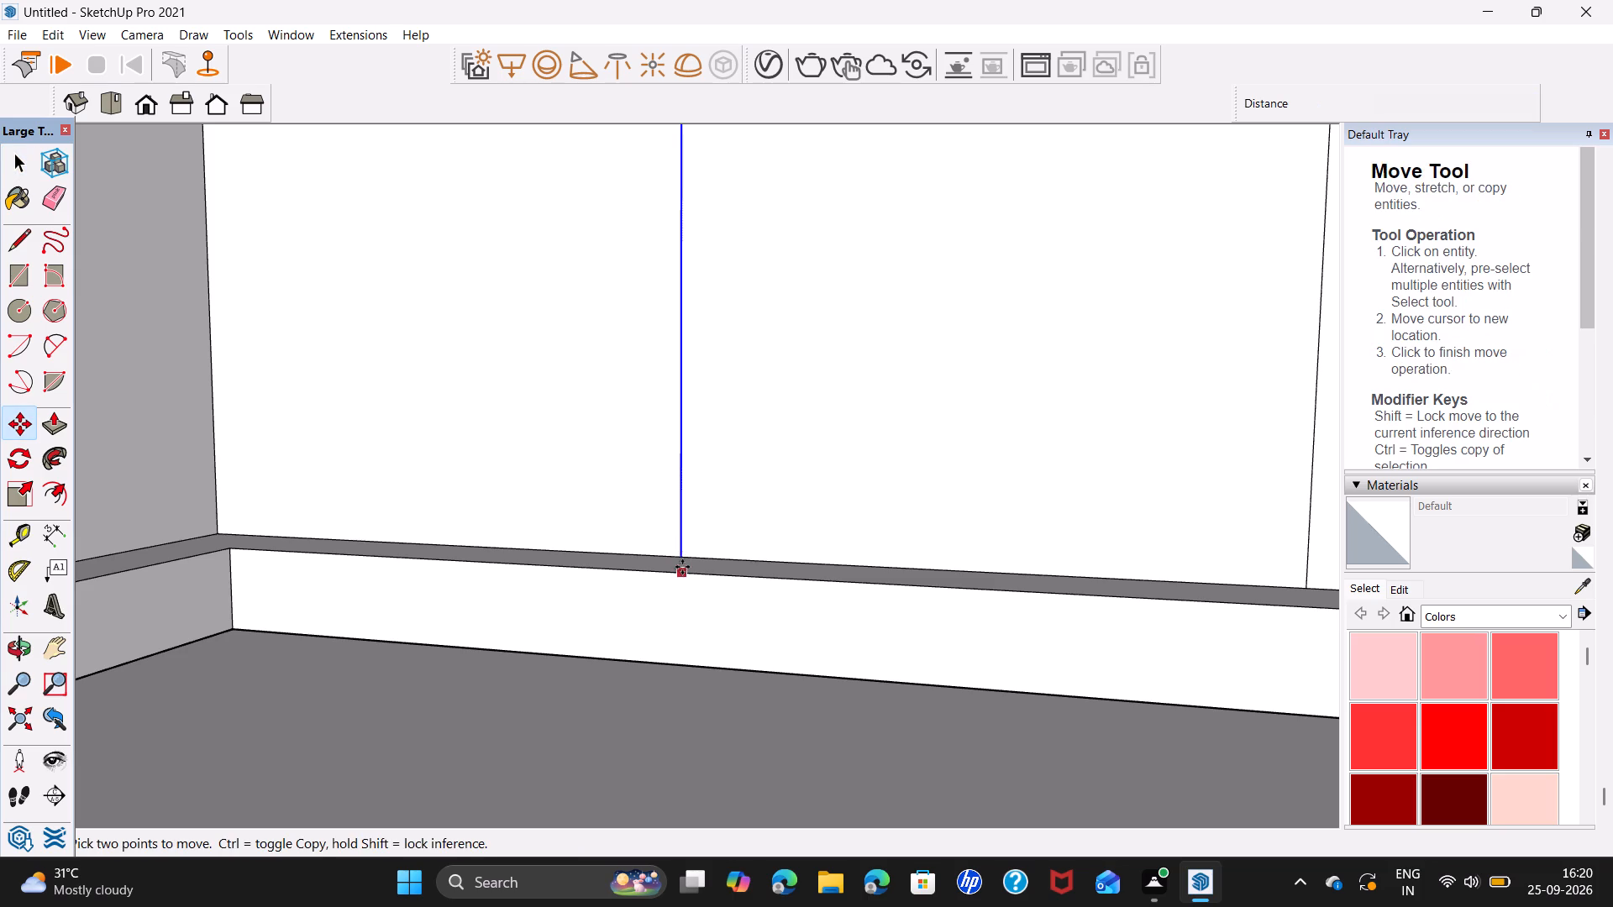
pyautogui.click(681, 555)
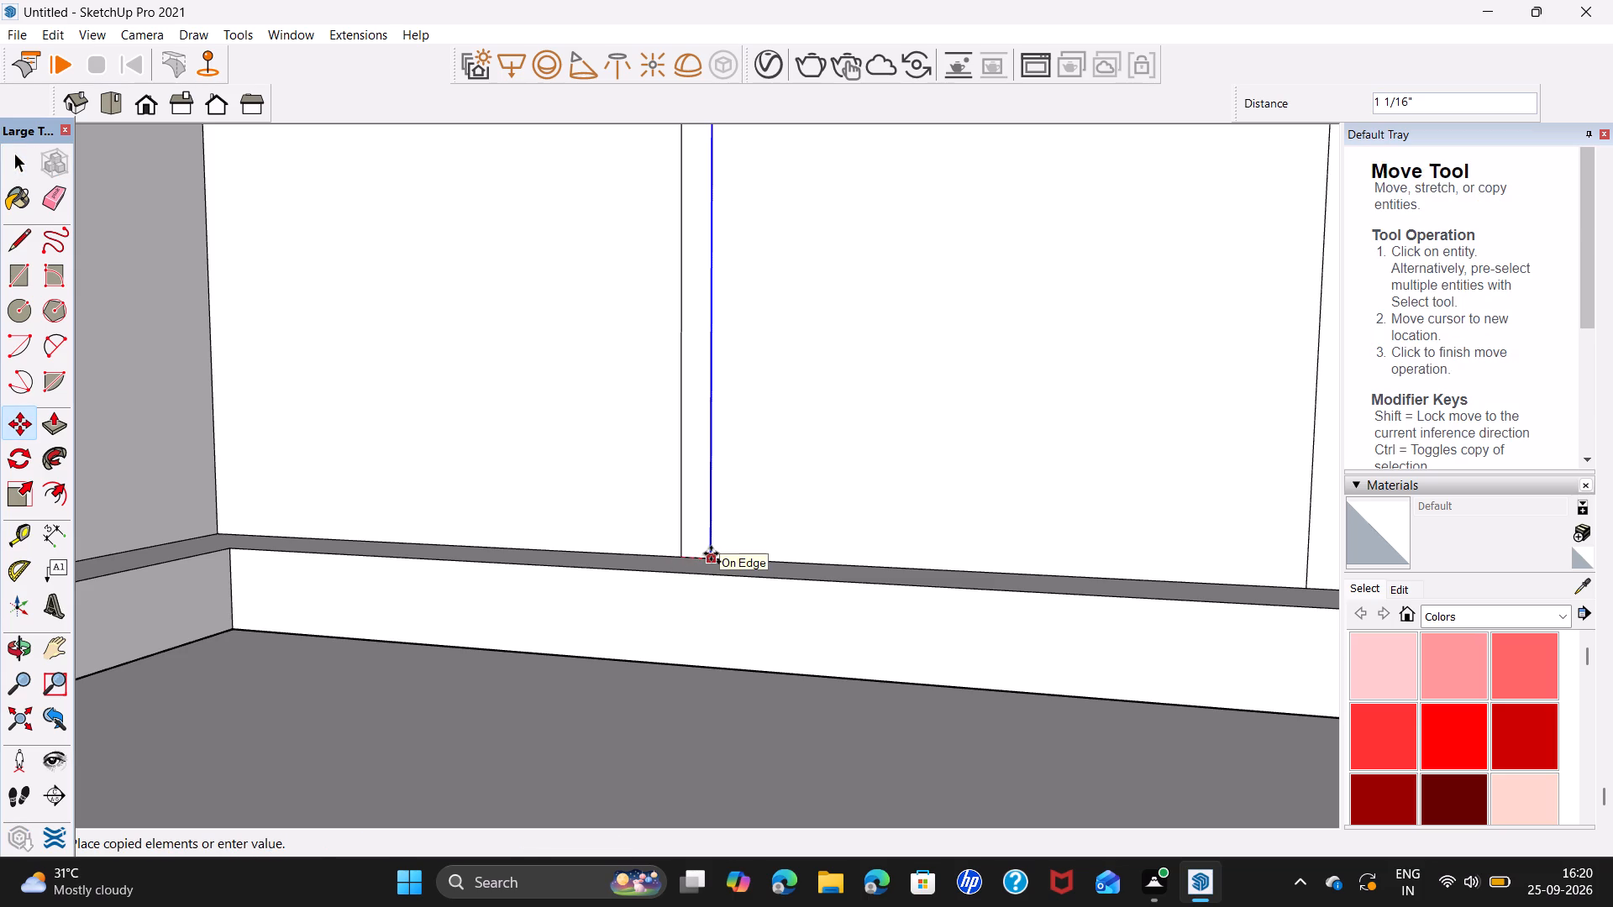
pyautogui.press('0')
pyautogui.press('.')
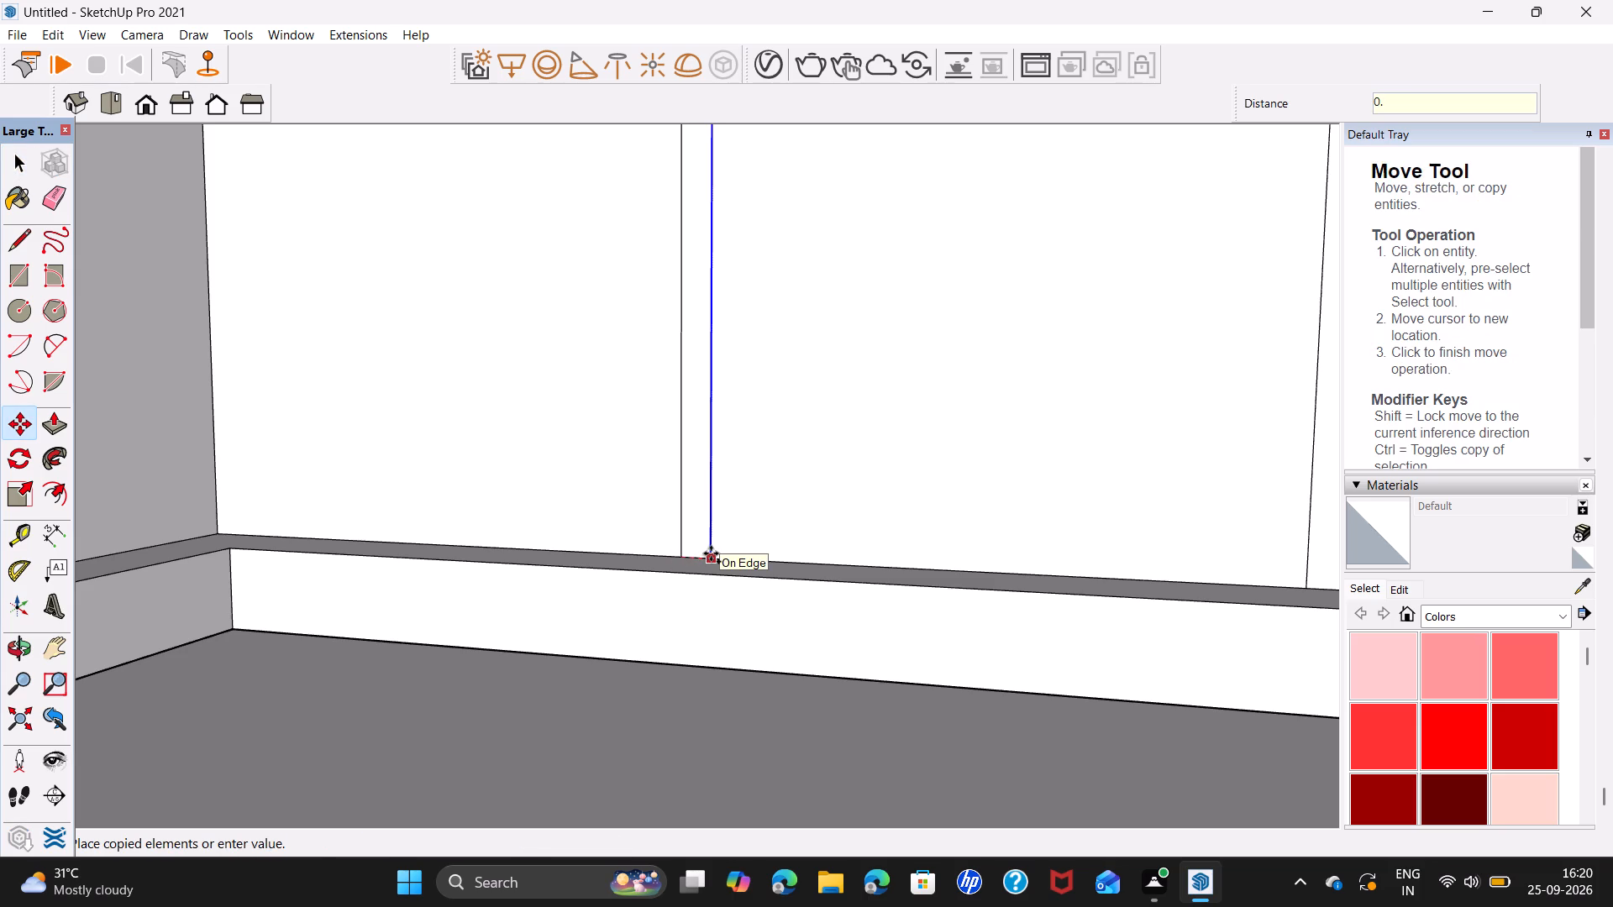
pyautogui.press('2')
pyautogui.press('Return')
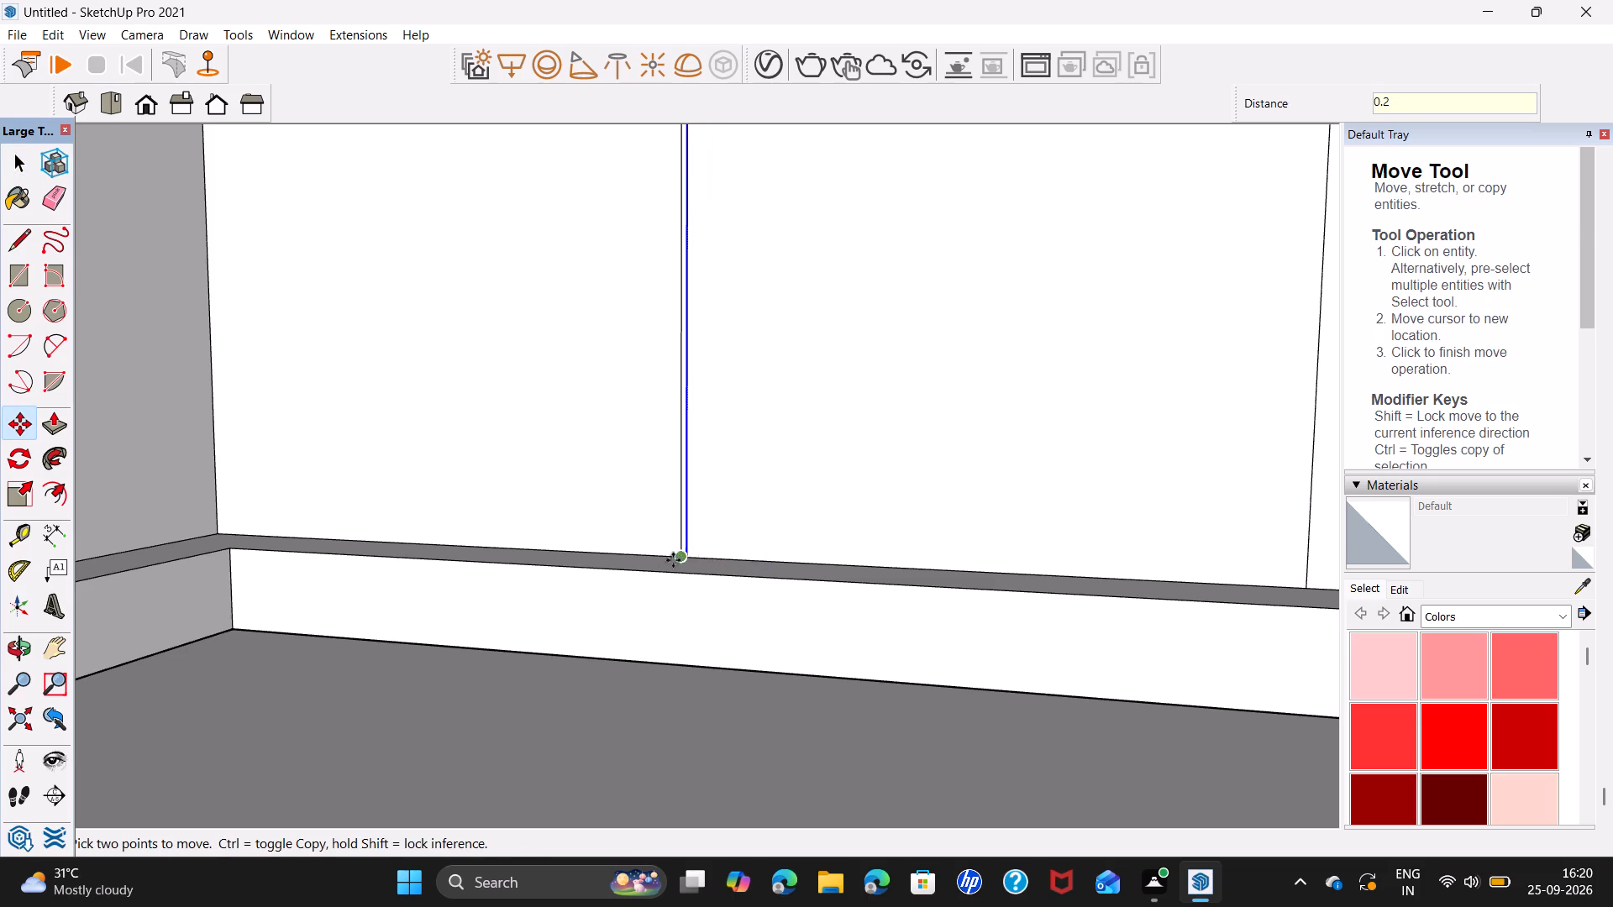
# Copy the new divider edge 0.4" back toward the inner corner, on the other side of the original divider.
pyautogui.scroll(7, 686, 552)
pyautogui.click(691, 558)
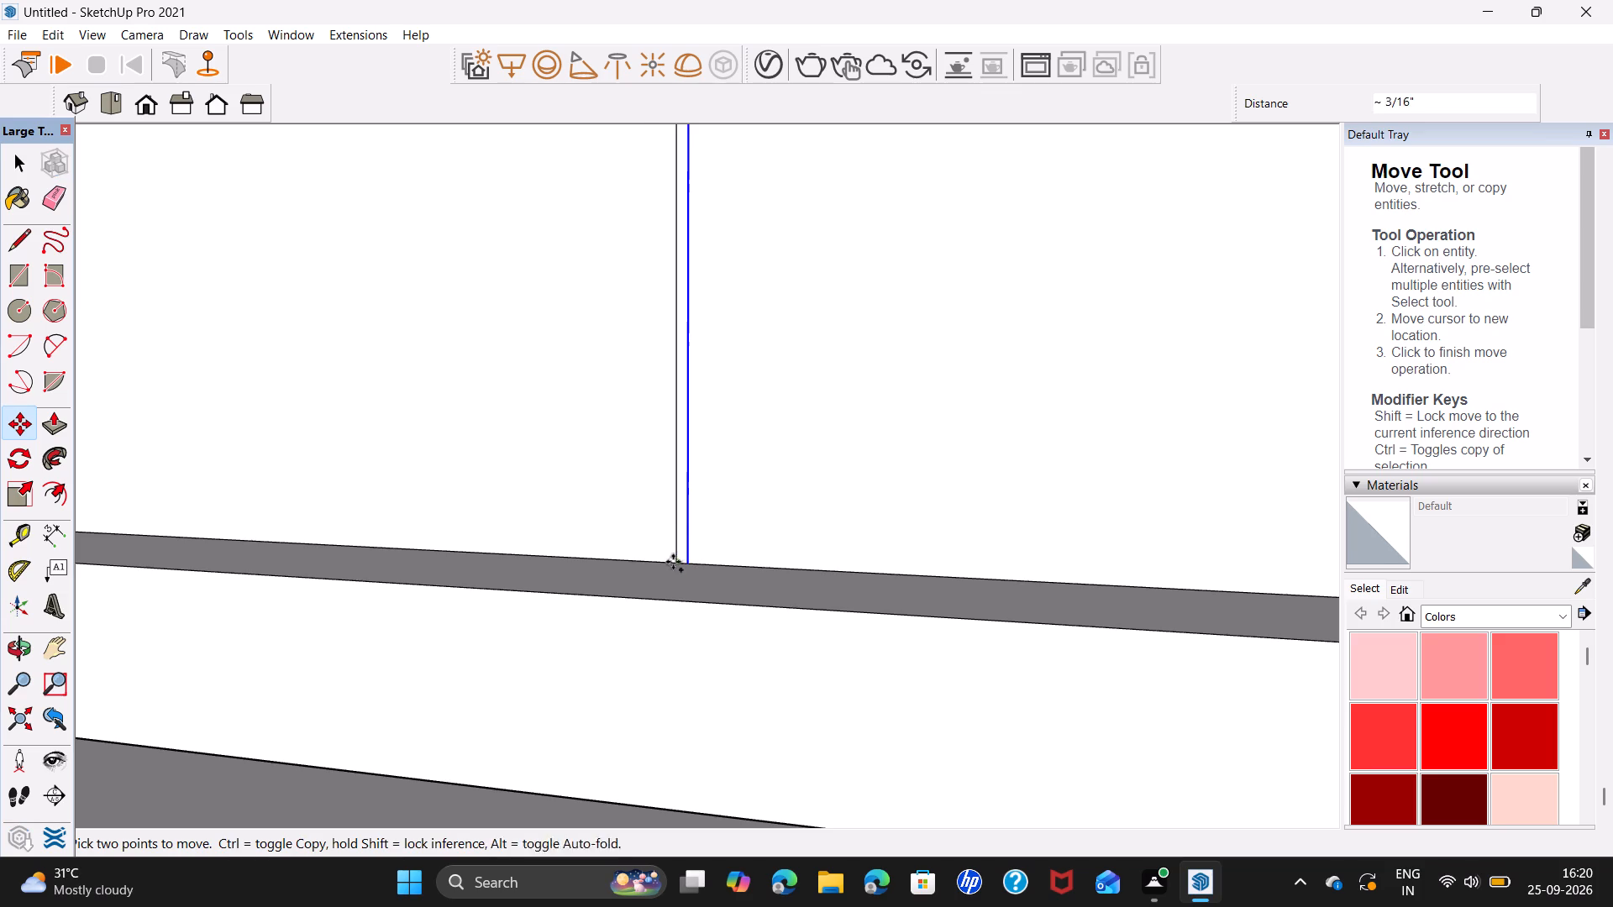
pyautogui.write('0.')
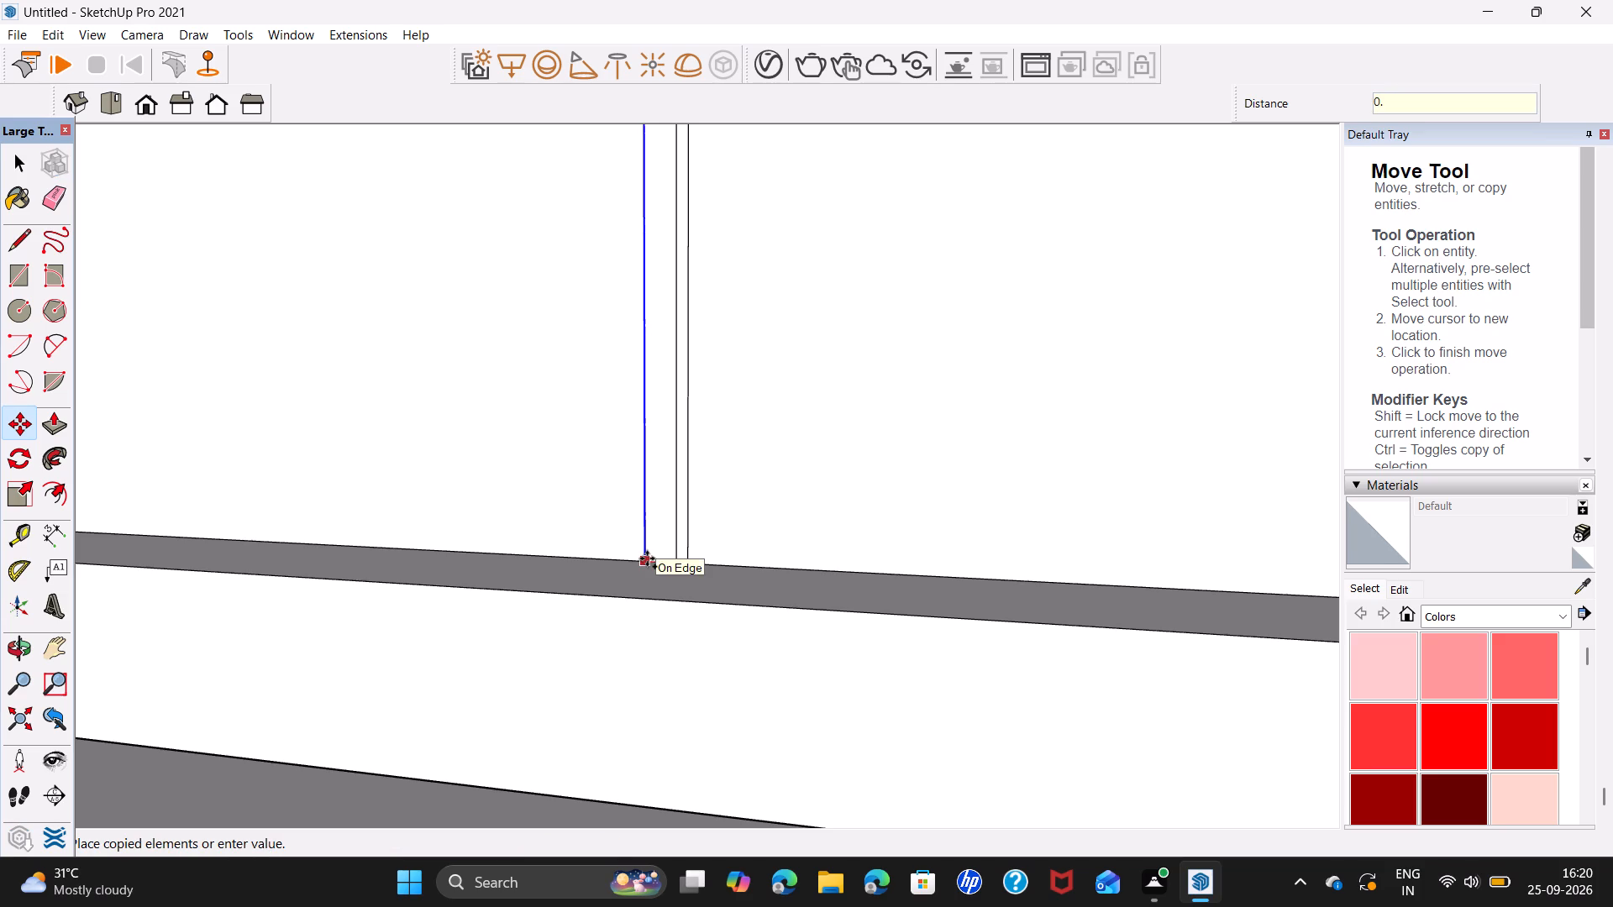
pyautogui.press('4')
pyautogui.press('Return')
pyautogui.press('space')
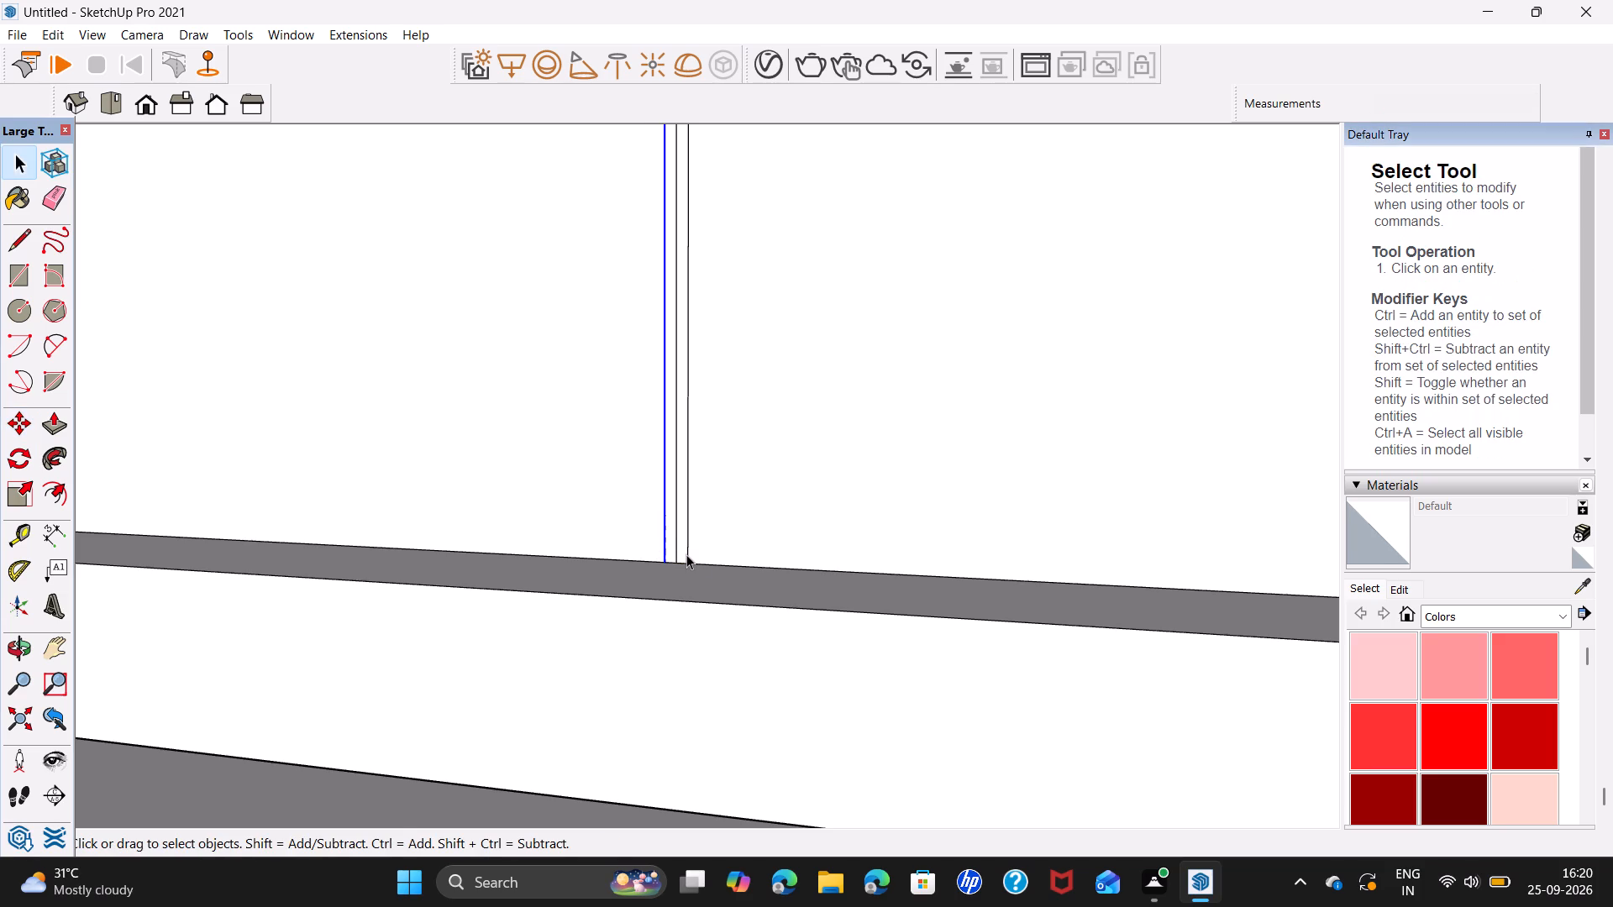
# Delete the original middle divider edge between the two offset copies to leave a single gap strip.
pyautogui.click(679, 538)
pyautogui.press('Delete')
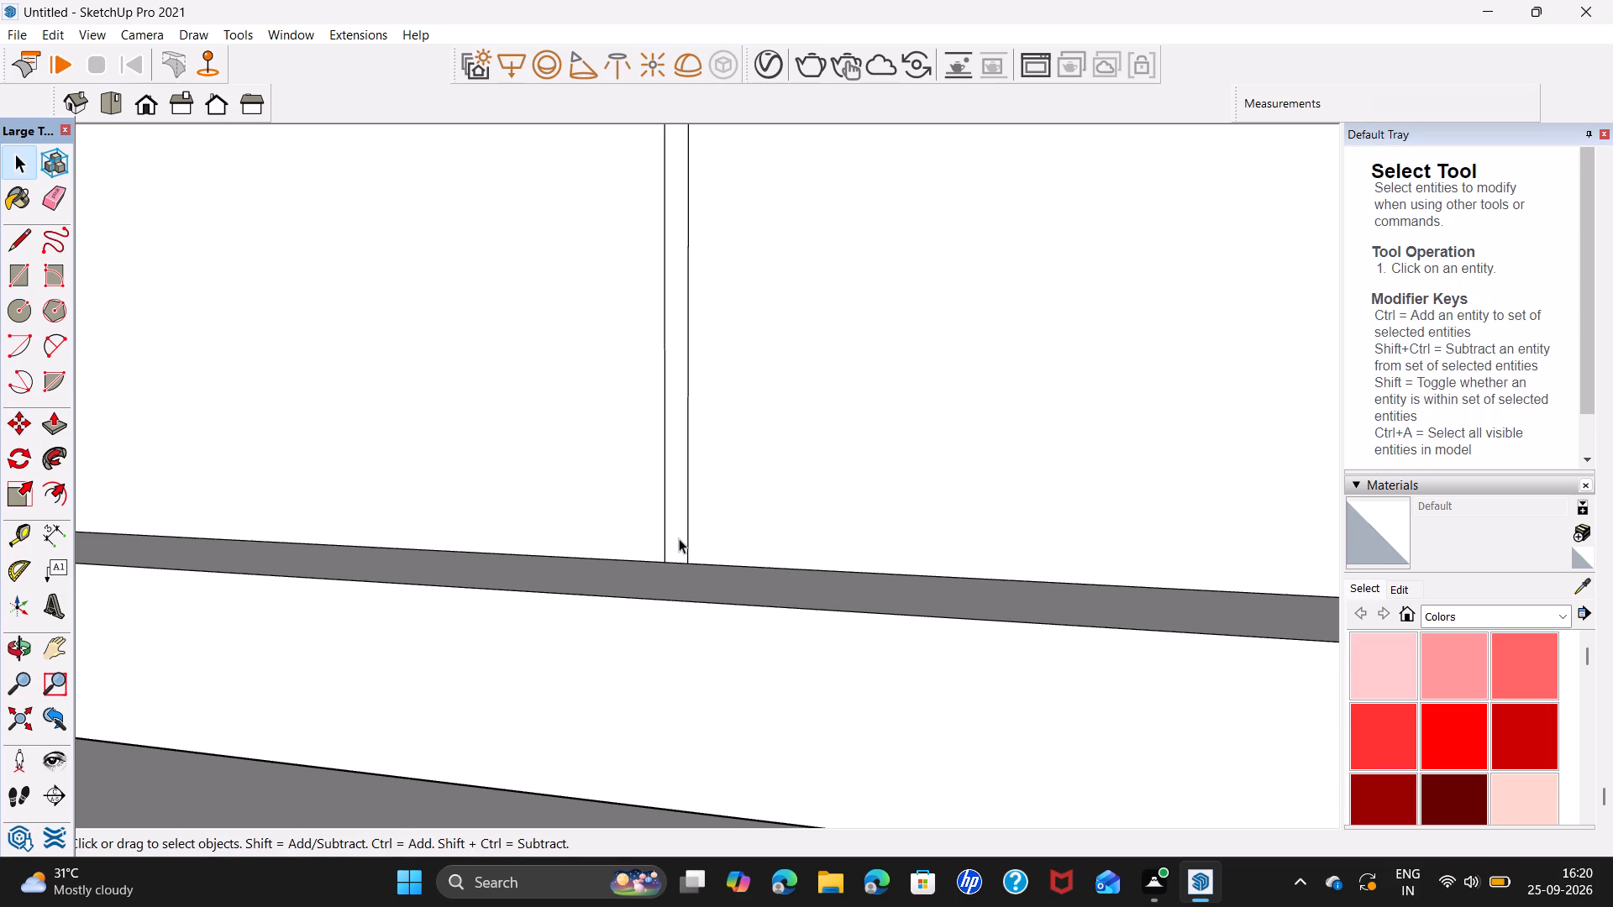
# Copy the gap strip by its bottom midpoint about 4' 9 13/16" onto the back-wall leg's last divider nearest the doorway.
pyautogui.click(678, 537)
pyautogui.press('m')
pyautogui.scroll(13, 670, 562)
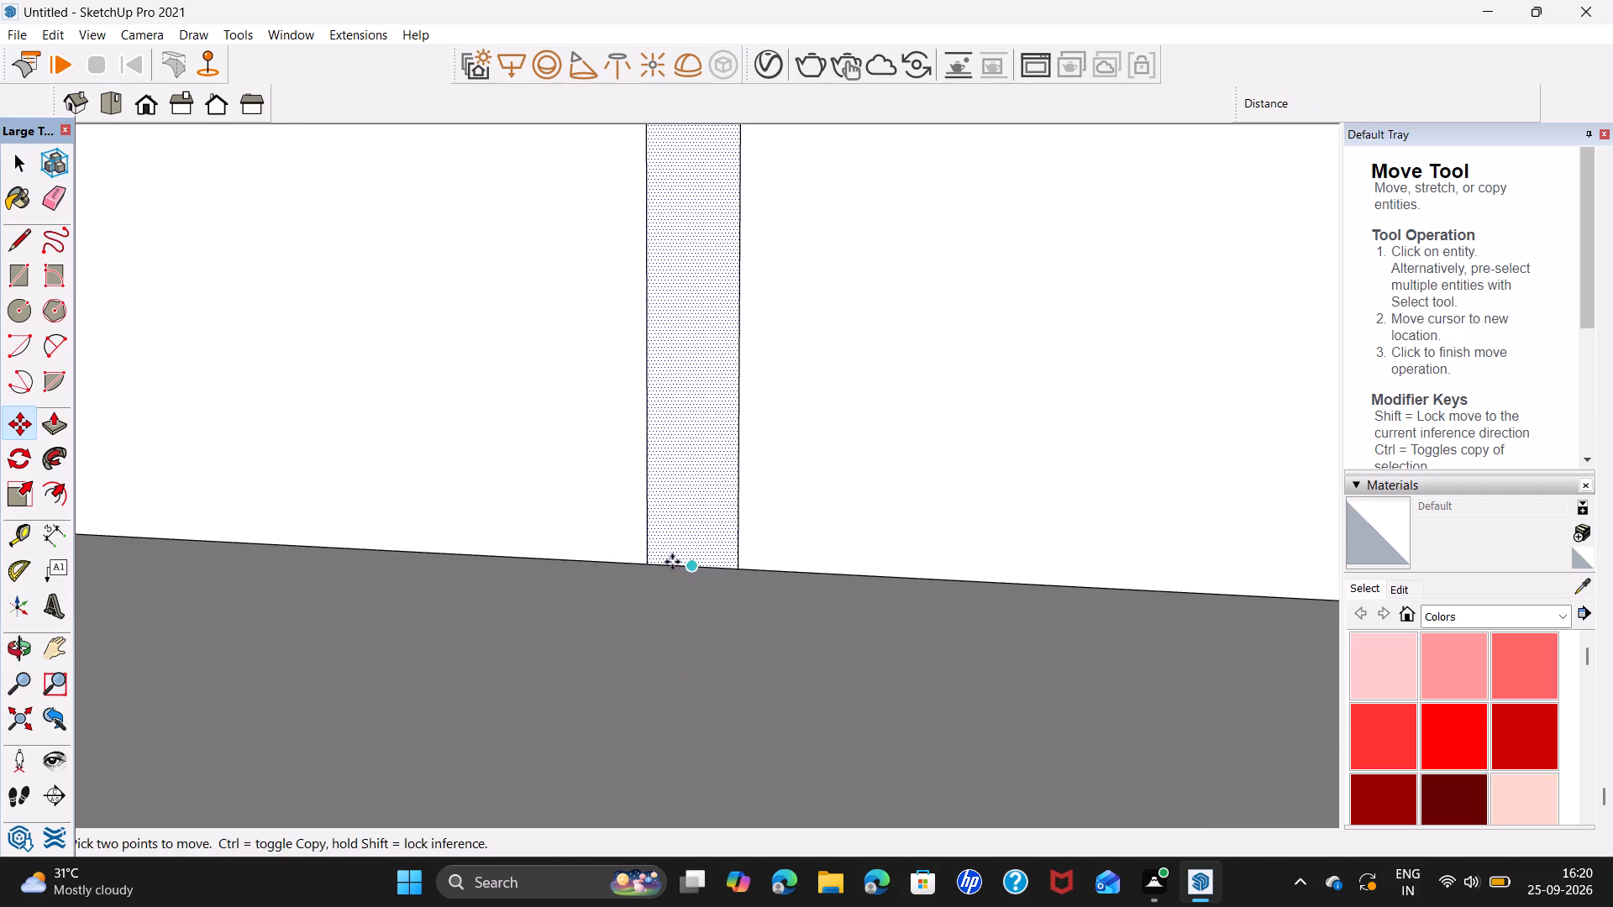
pyautogui.click(691, 569)
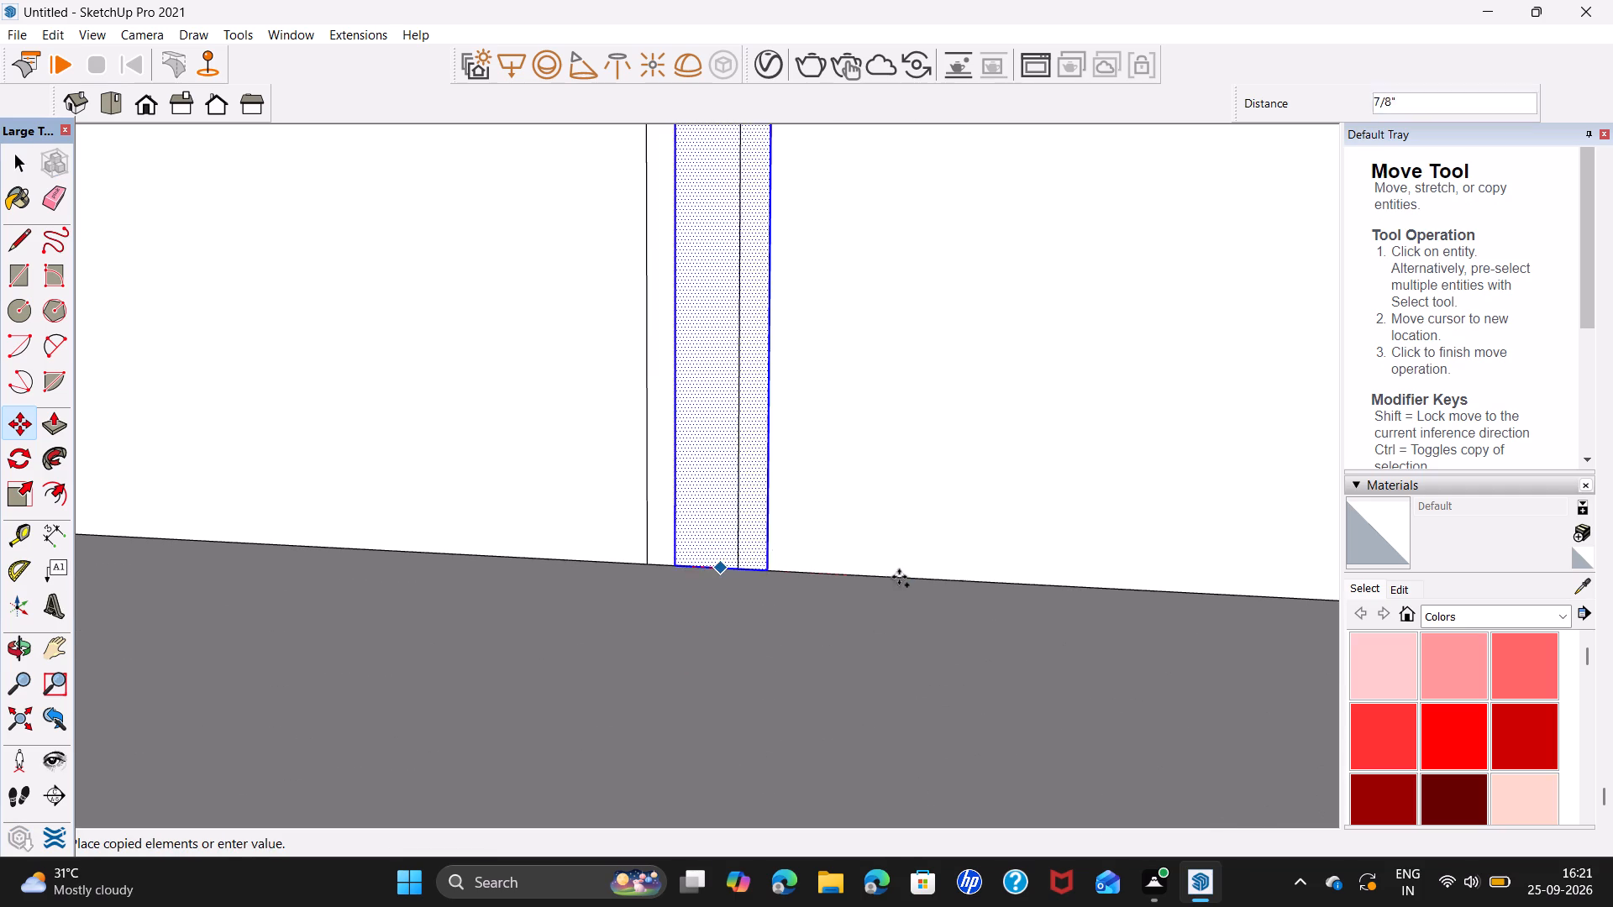
pyautogui.scroll(-14, 917, 571)
pyautogui.keyDown('shift'); pyautogui.moveTo(942, 564); pyautogui.dragTo(386, 430, button='middle'); pyautogui.keyUp('shift')
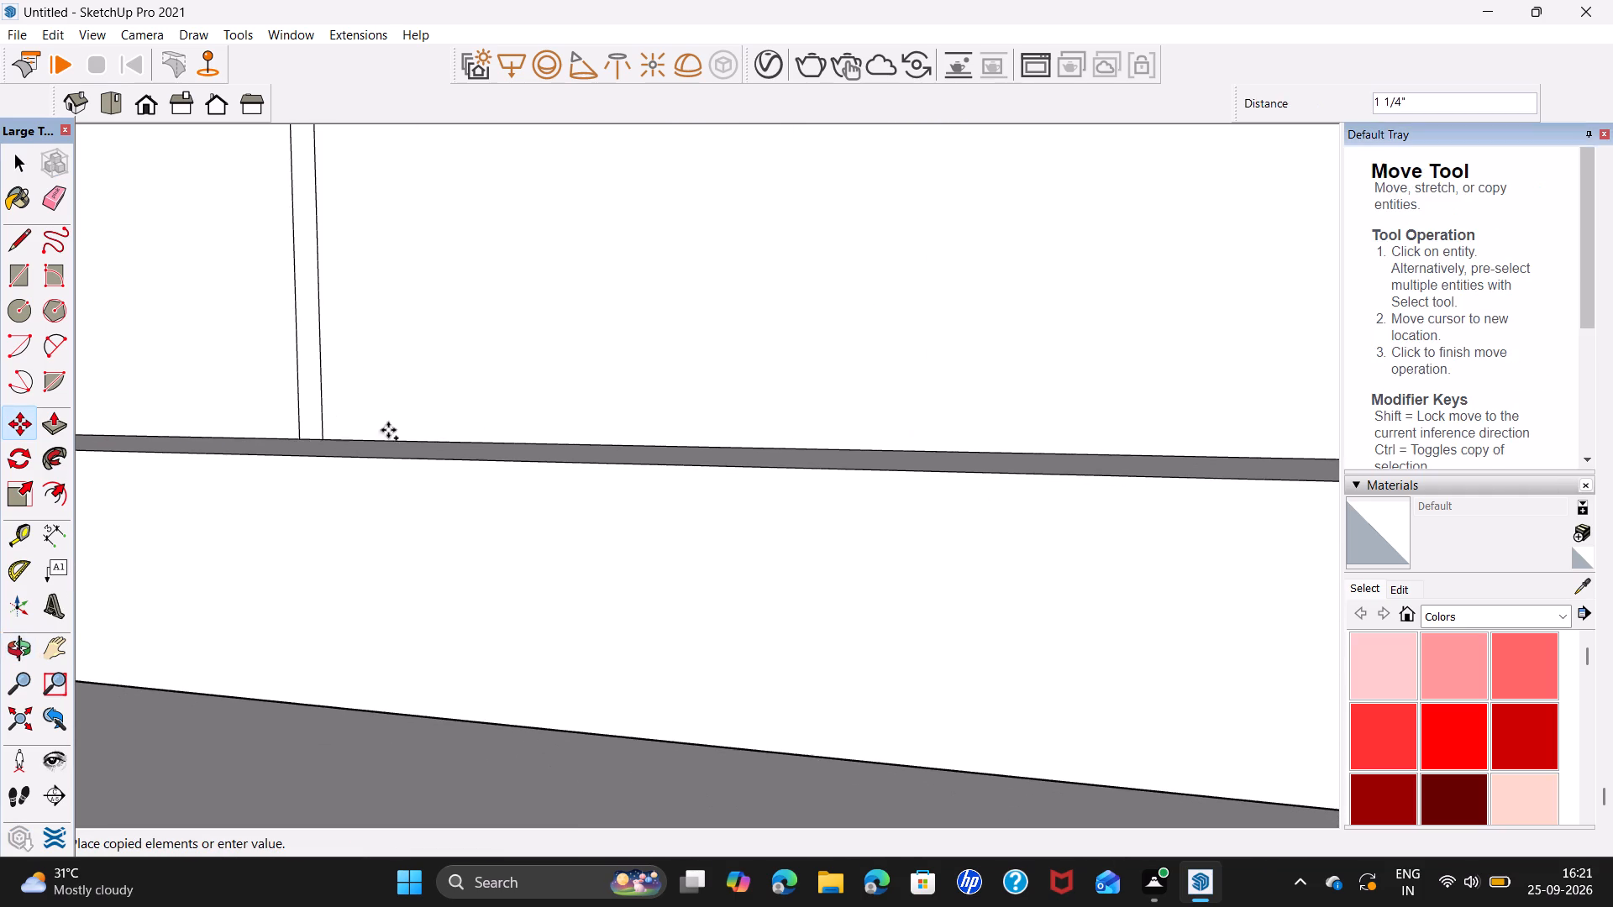
pyautogui.scroll(-18, 843, 447)
pyautogui.keyDown('shift'); pyautogui.moveTo(895, 442); pyautogui.dragTo(747, 472, button='middle'); pyautogui.keyUp('shift')
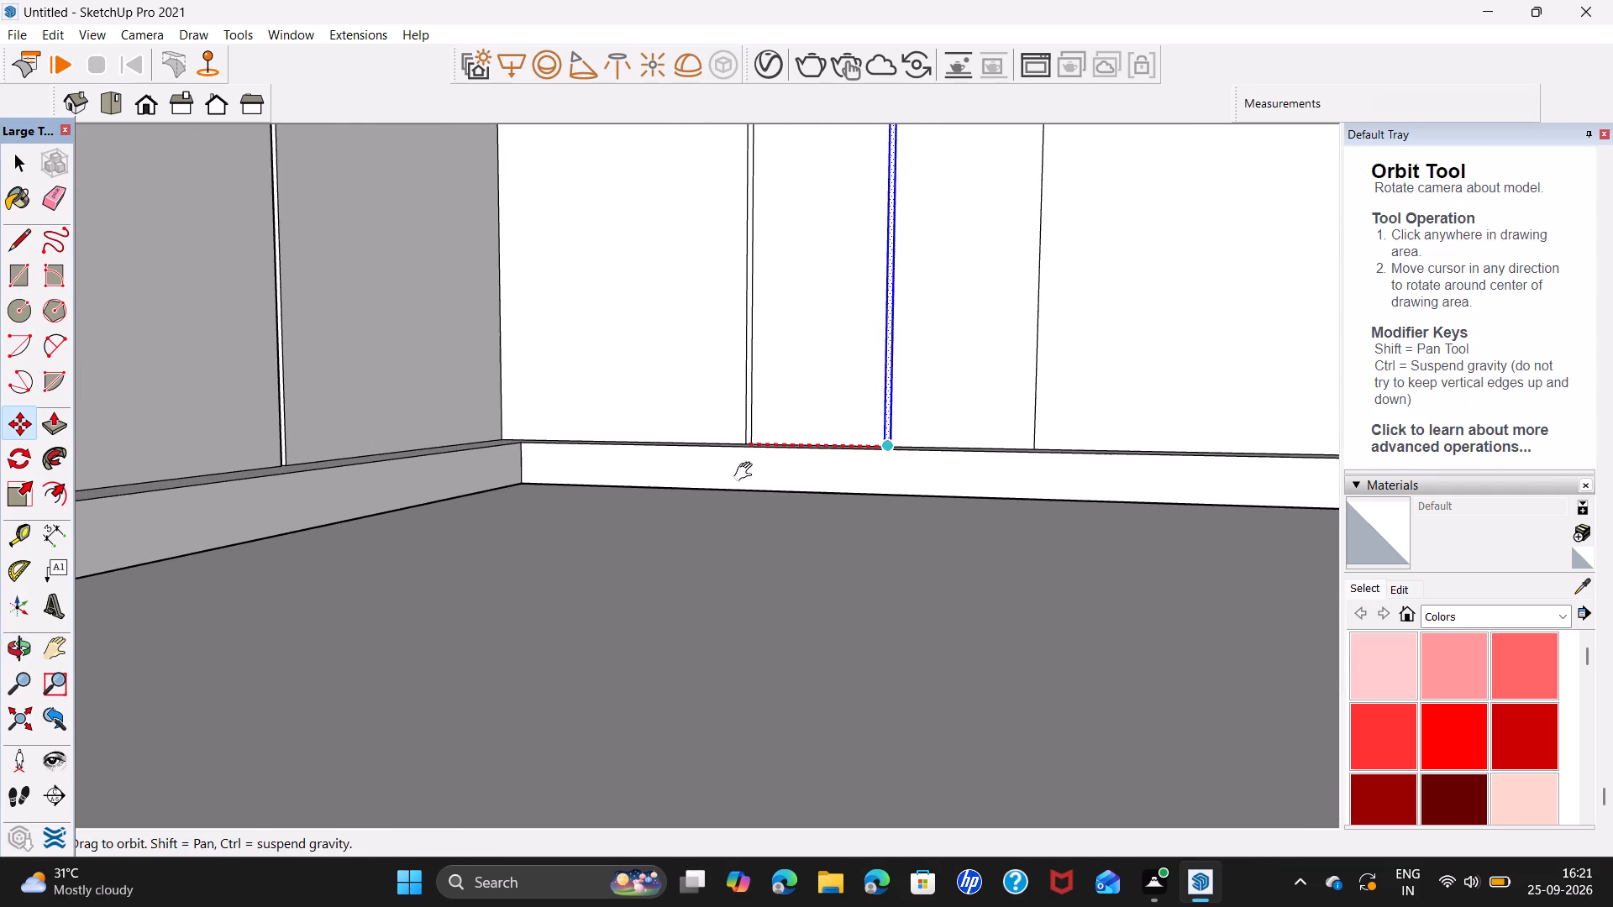
pyautogui.keyDown('shift'); pyautogui.moveTo(747, 472); pyautogui.dragTo(370, 498, button='middle'); pyautogui.keyUp('shift')
pyautogui.scroll(-6, 960, 489)
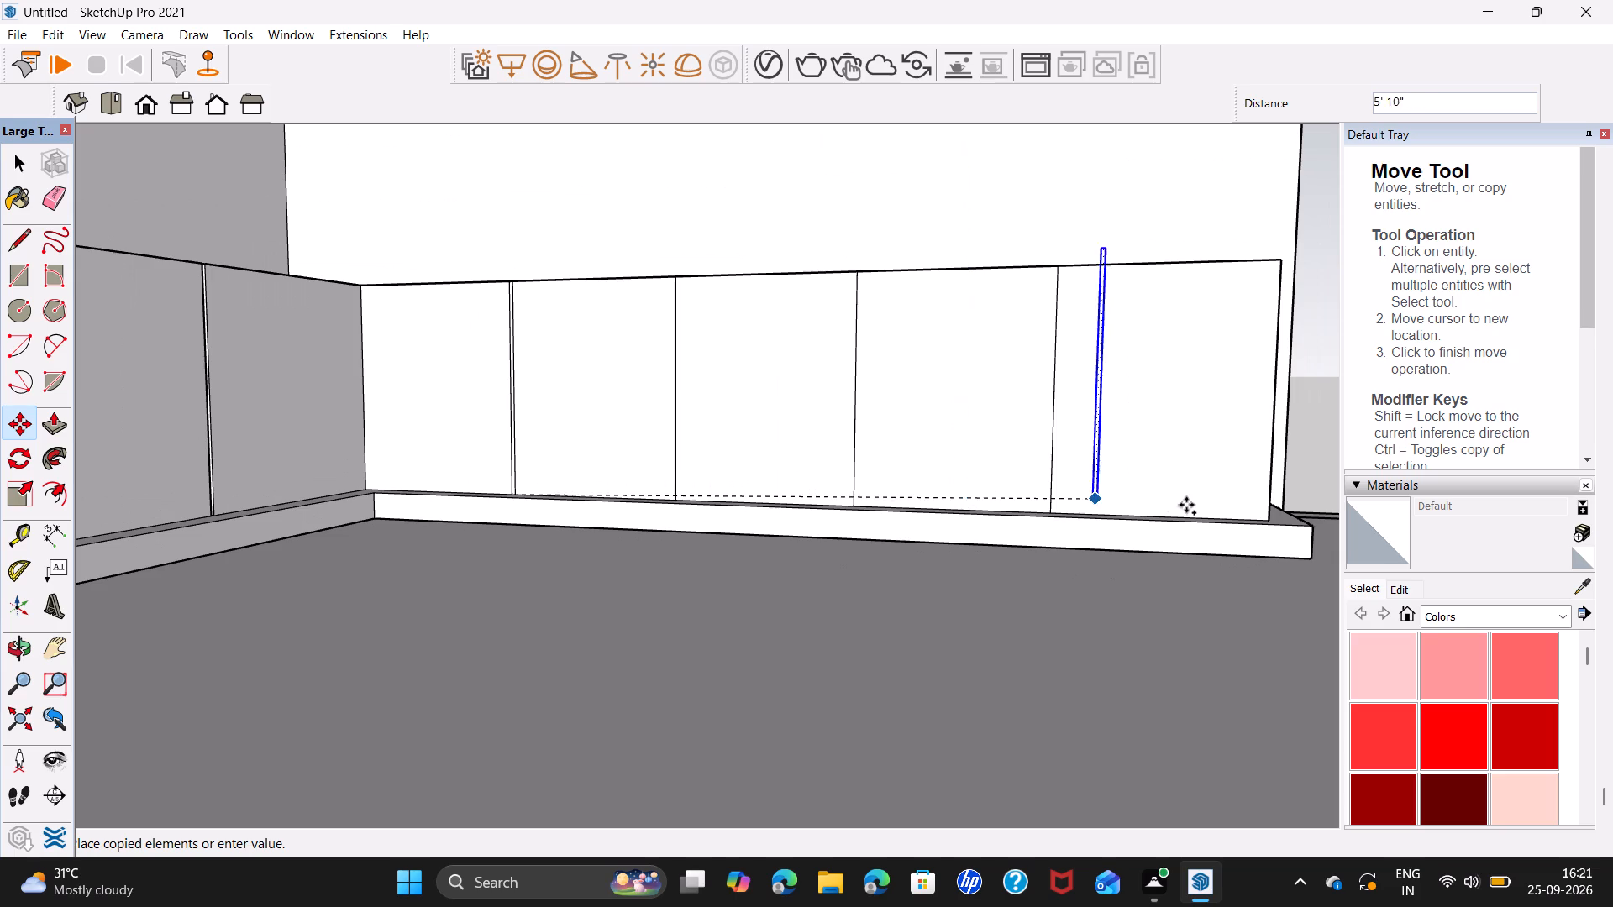
pyautogui.scroll(16, 1055, 516)
pyautogui.scroll(6, 1048, 508)
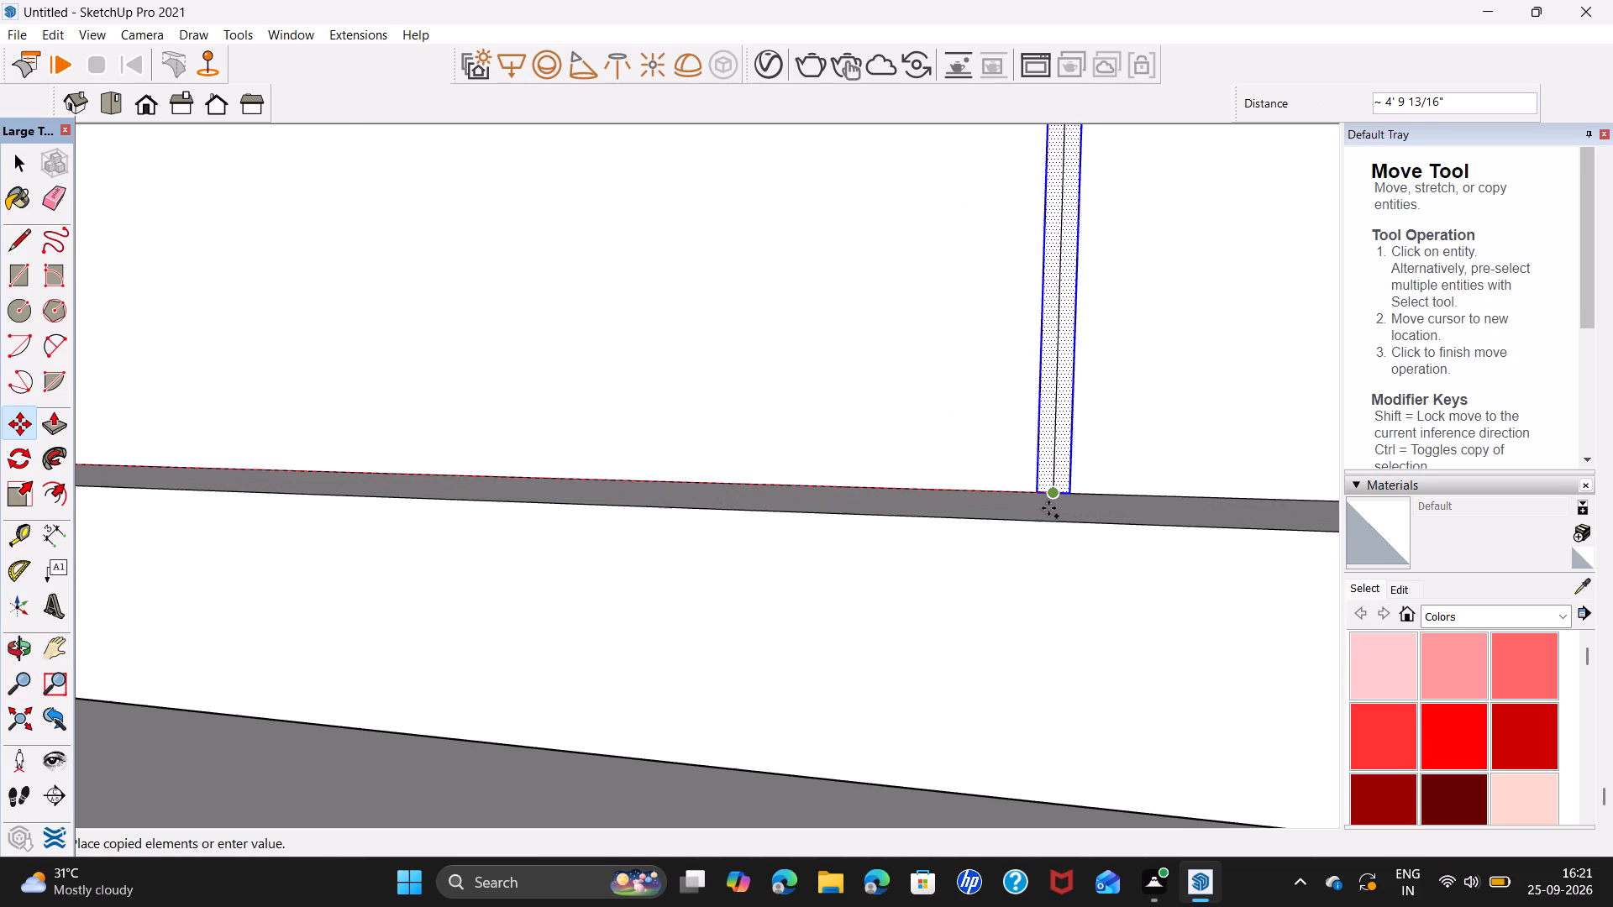
pyautogui.click(1049, 486)
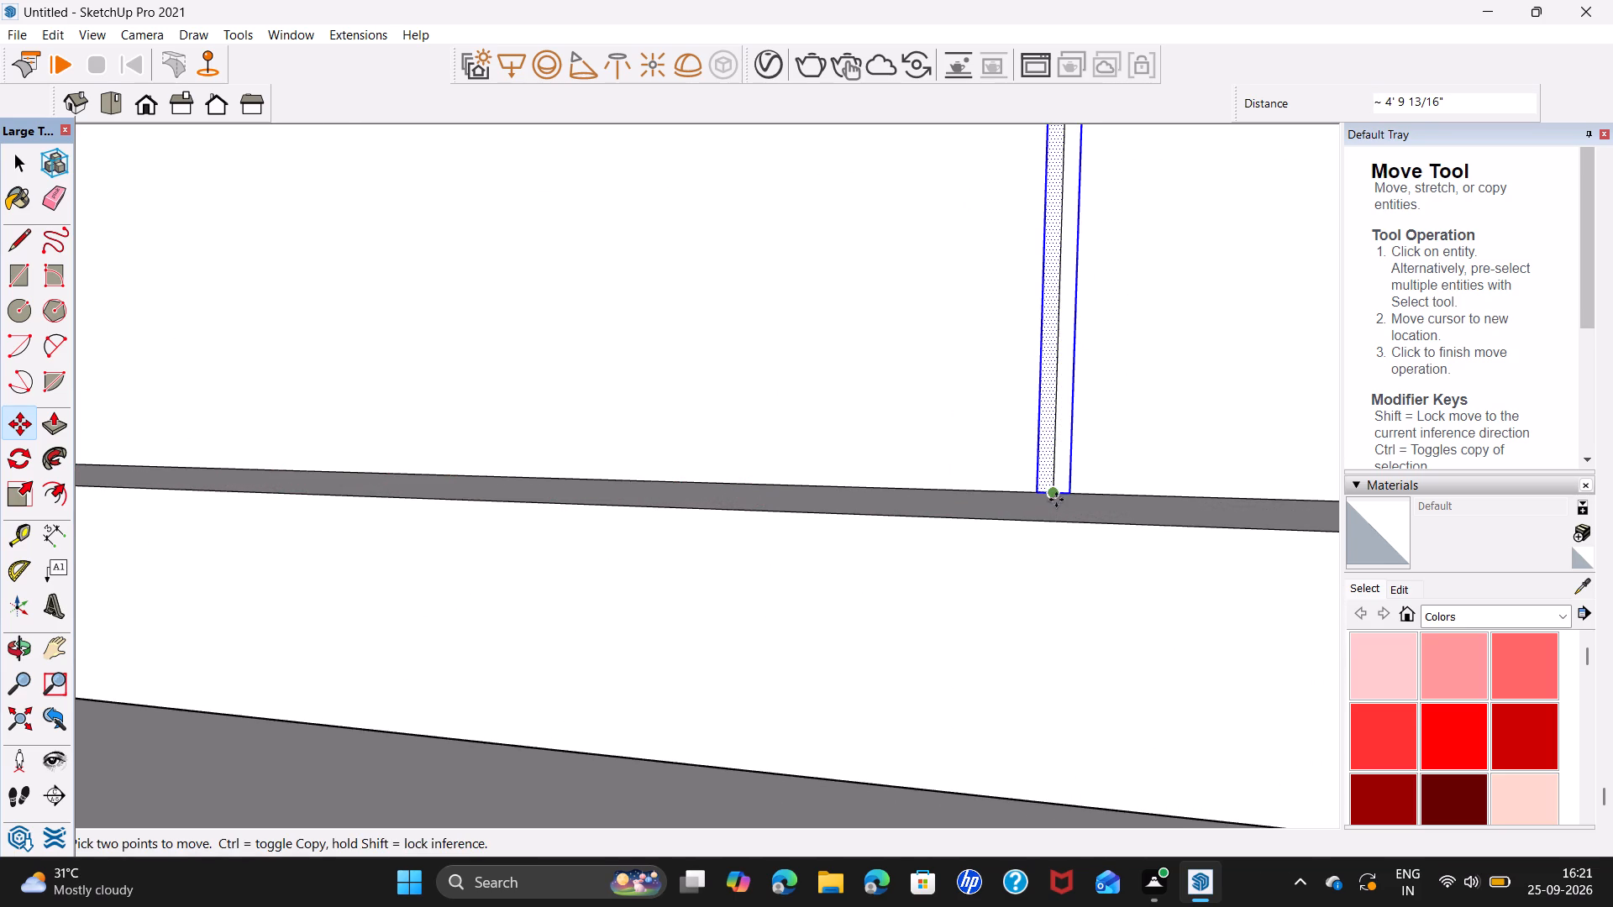
# Copy the newly placed gap strip about 1' 7 1/4" back onto the third panel divider from the inner corner.
pyautogui.click(1053, 493)
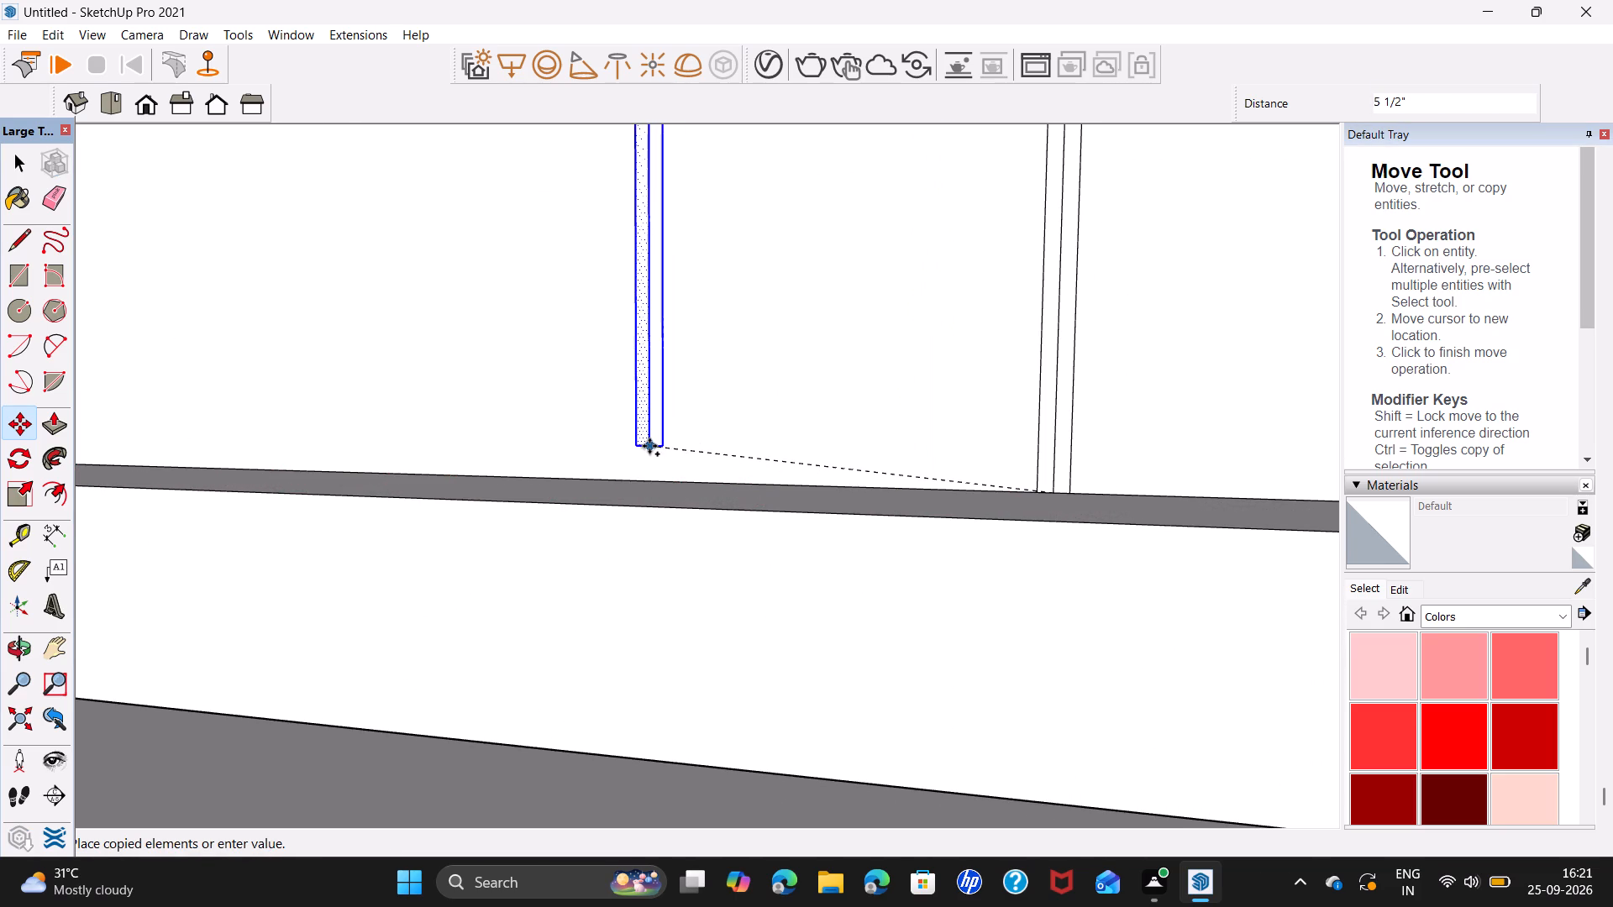
pyautogui.scroll(-5, 517, 442)
pyautogui.keyDown('shift'); pyautogui.moveTo(516, 442); pyautogui.dragTo(1201, 515, button='middle'); pyautogui.keyUp('shift')
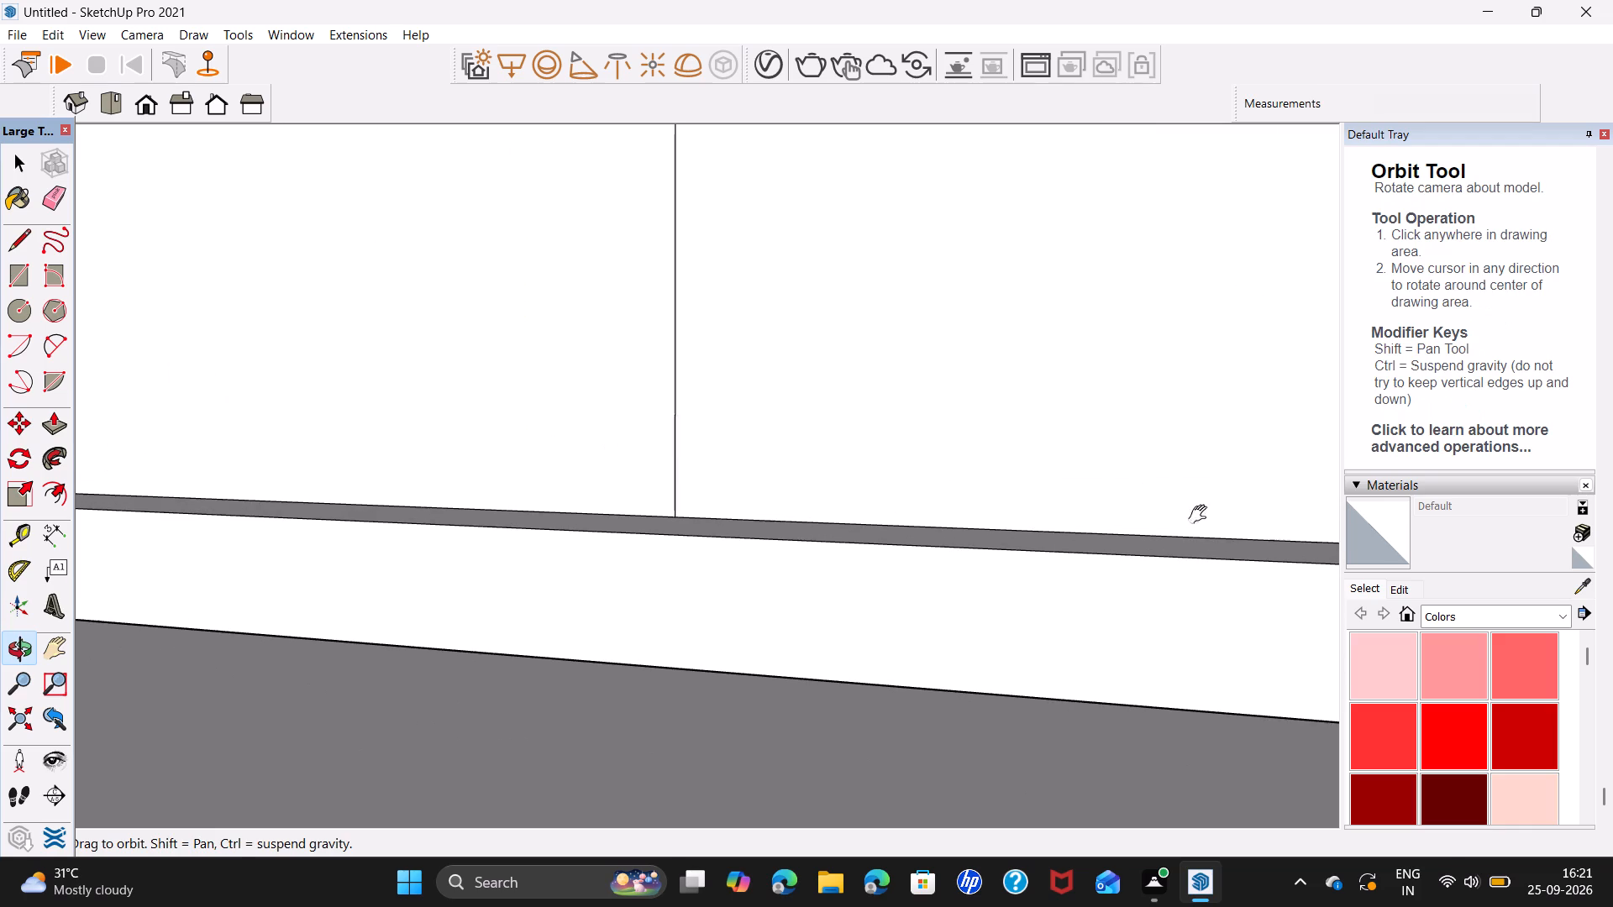
pyautogui.keyDown('shift'); pyautogui.moveTo(1201, 515); pyautogui.dragTo(1223, 516, button='middle'); pyautogui.keyUp('shift')
pyautogui.scroll(7, 713, 517)
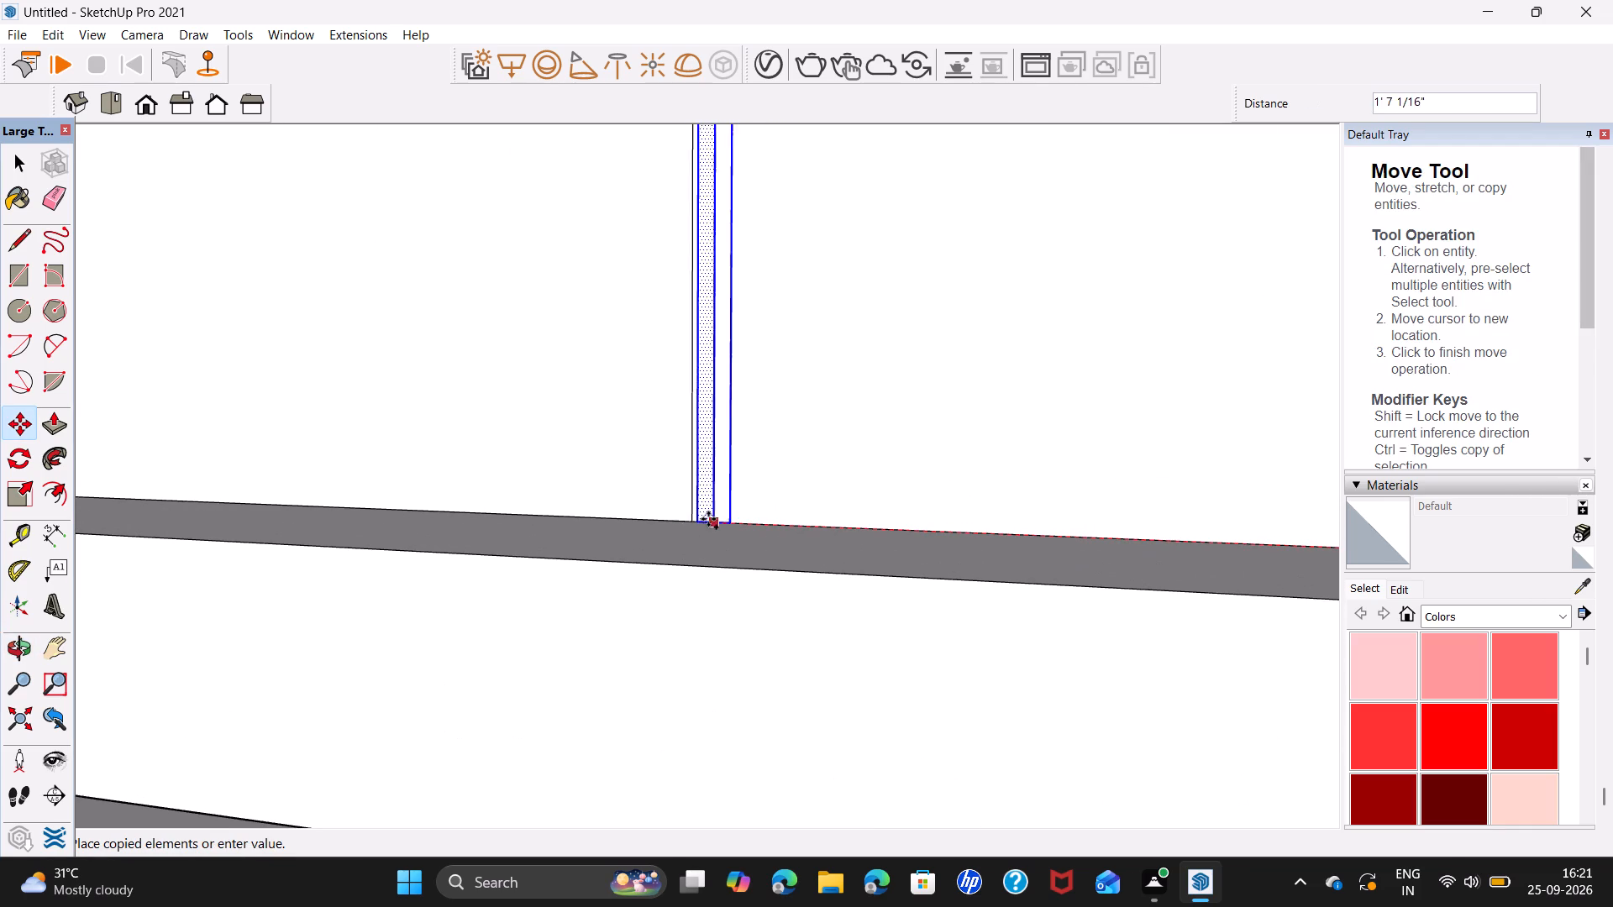
pyautogui.click(688, 516)
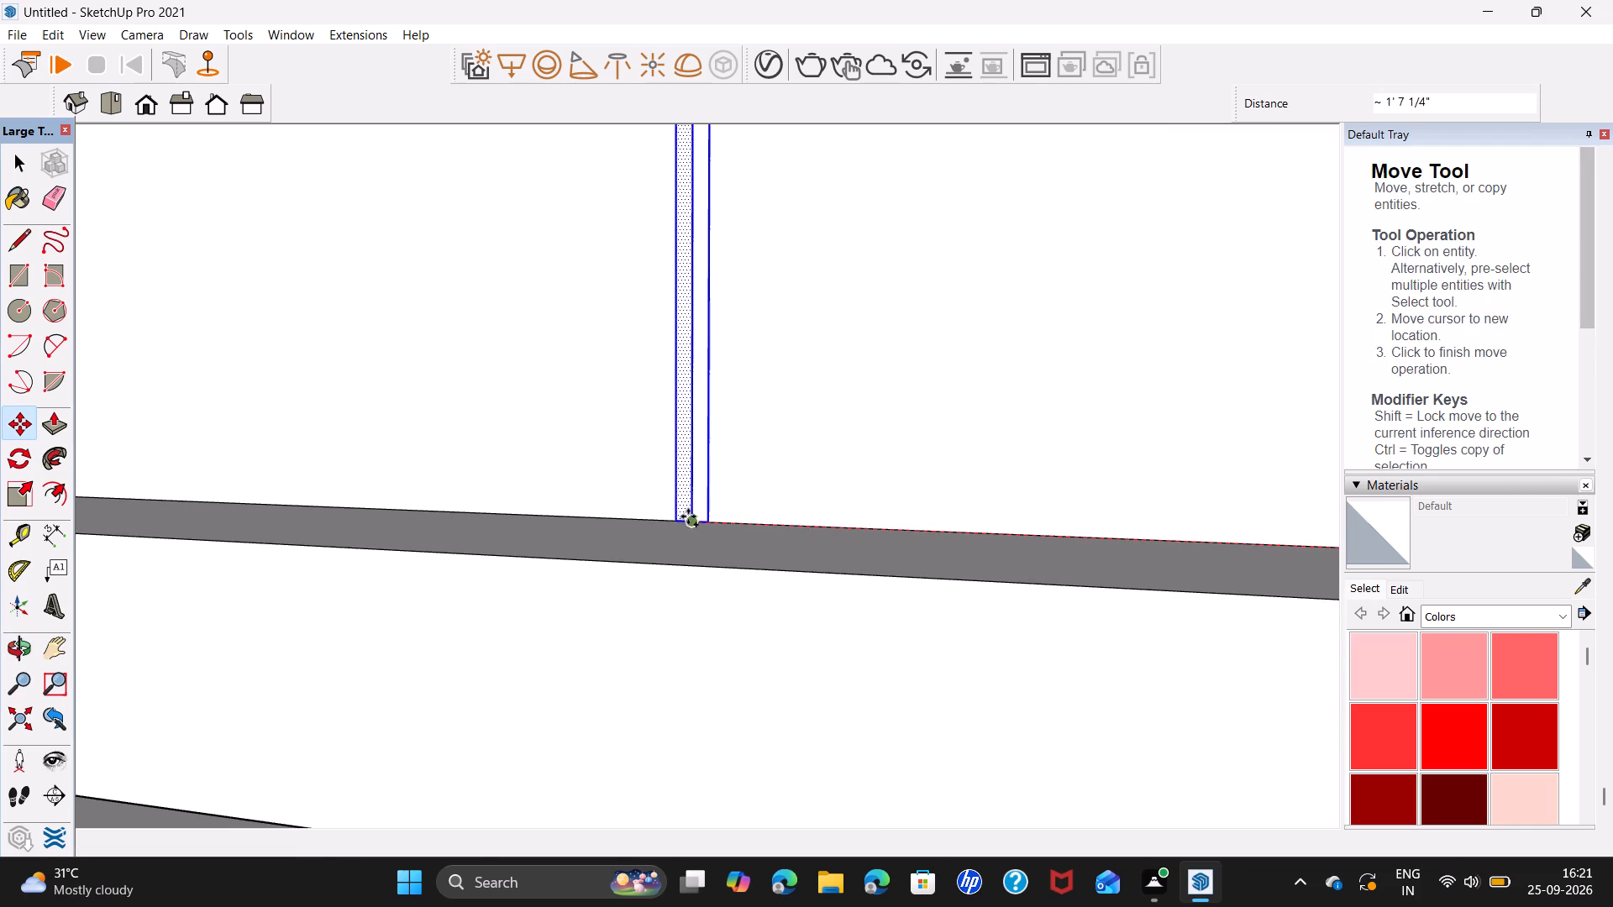
# Copy the gap strip about 1' 7 1/4" toward the inner corner onto the back-wall leg's second panel divider.
pyautogui.click(688, 516)
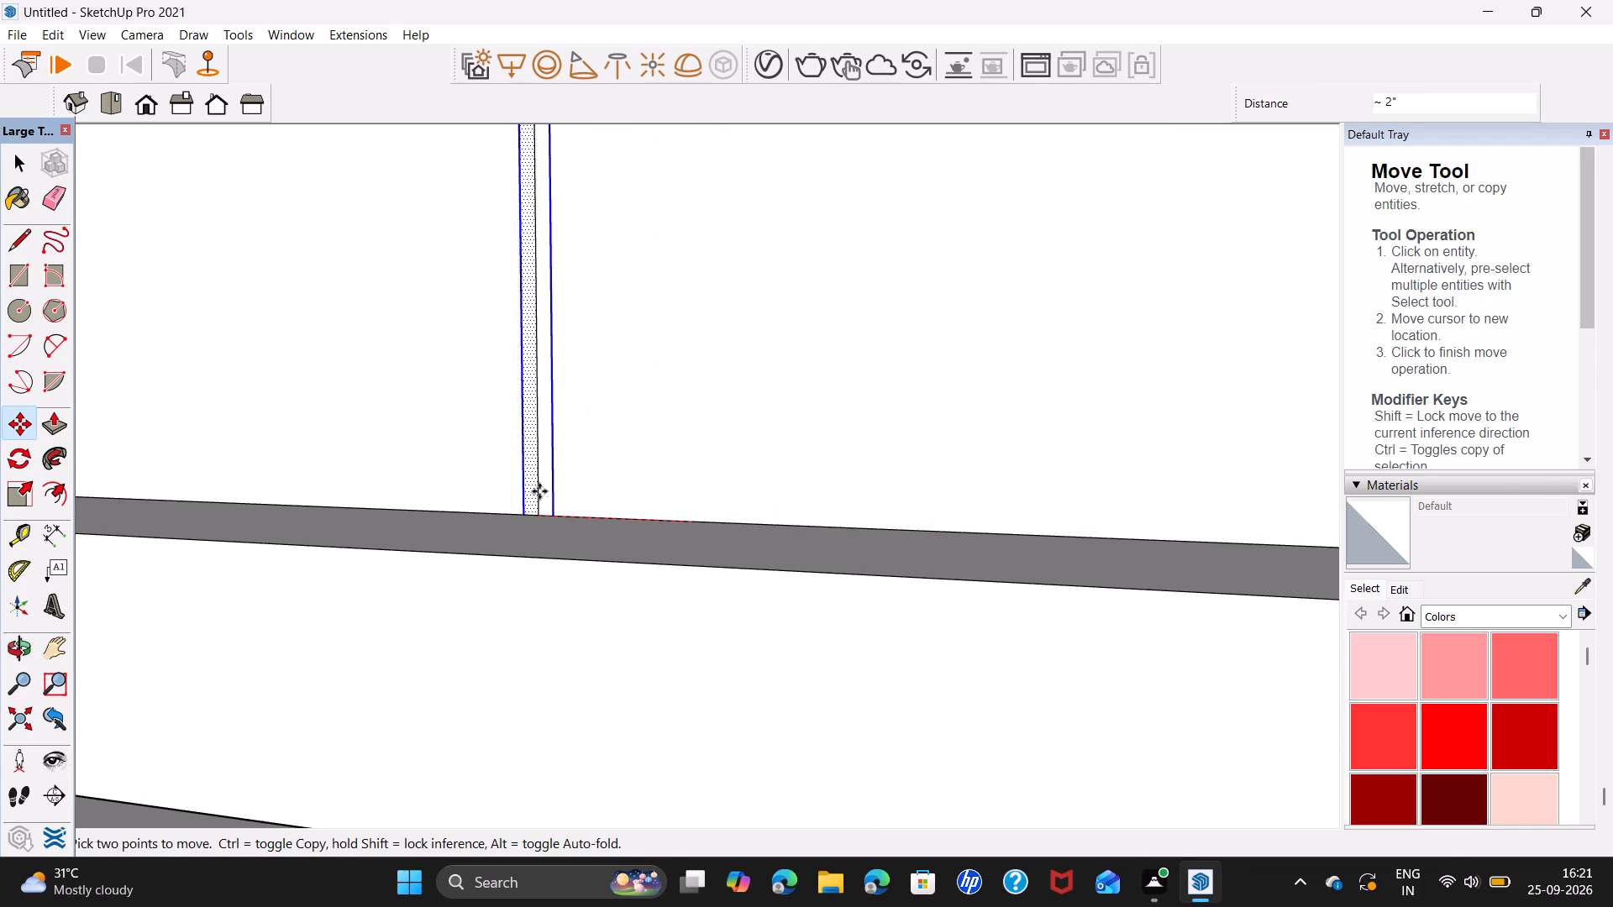
pyautogui.keyDown('shift'); pyautogui.moveTo(539, 491); pyautogui.dragTo(1235, 523, button='middle'); pyautogui.keyUp('shift')
pyautogui.scroll(-6, 630, 464)
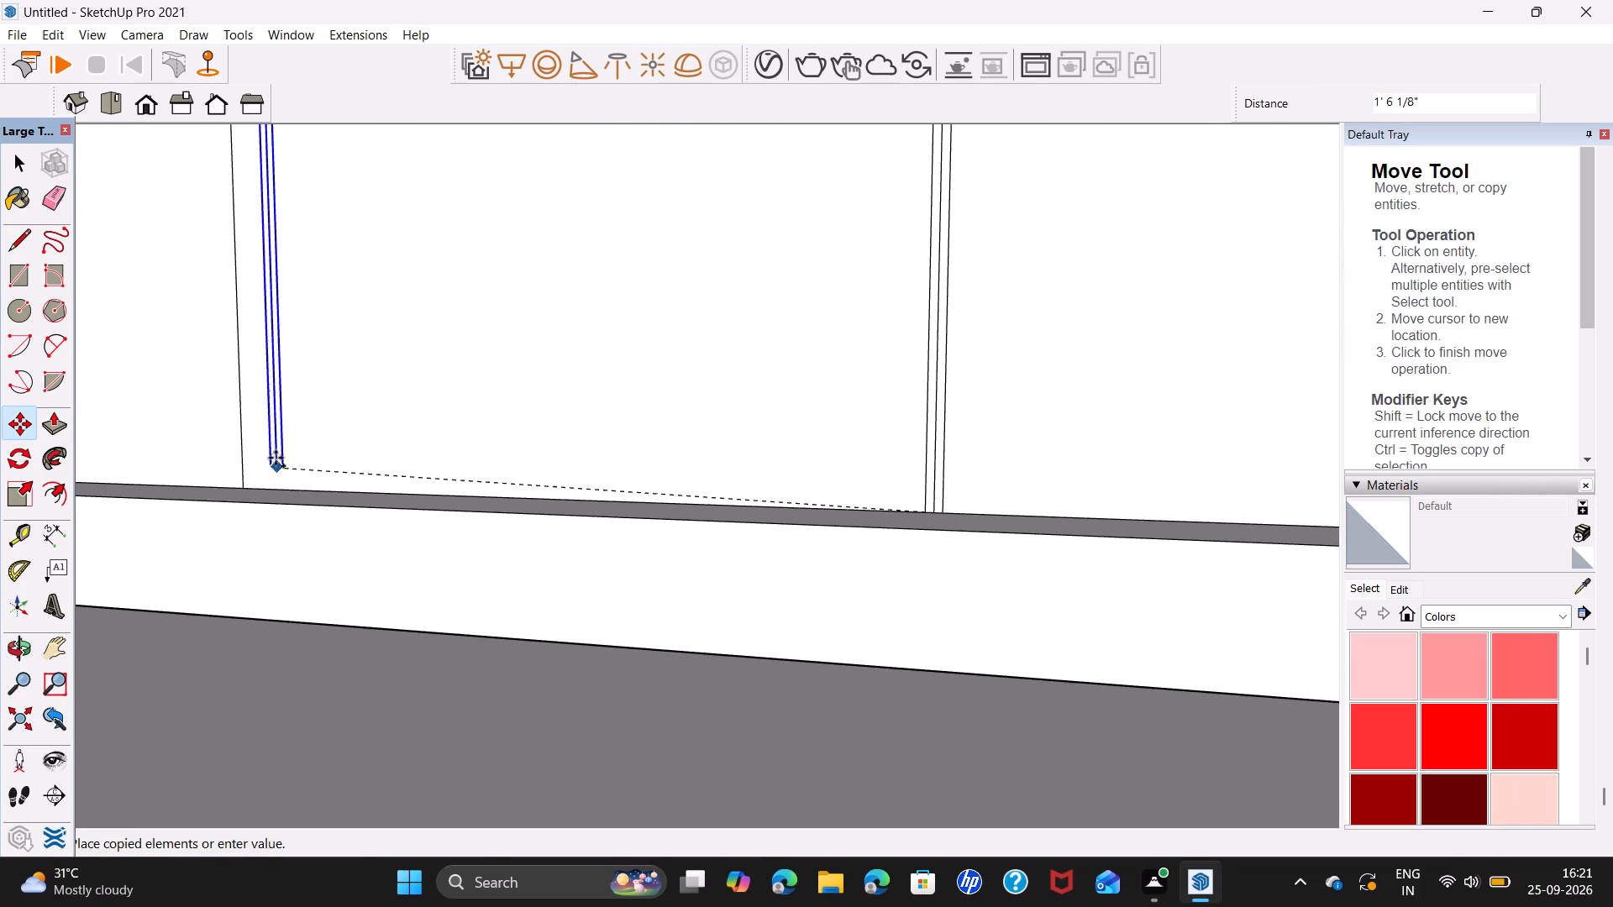
pyautogui.keyDown('shift'); pyautogui.moveTo(276, 455); pyautogui.dragTo(857, 527, button='middle'); pyautogui.keyUp('shift')
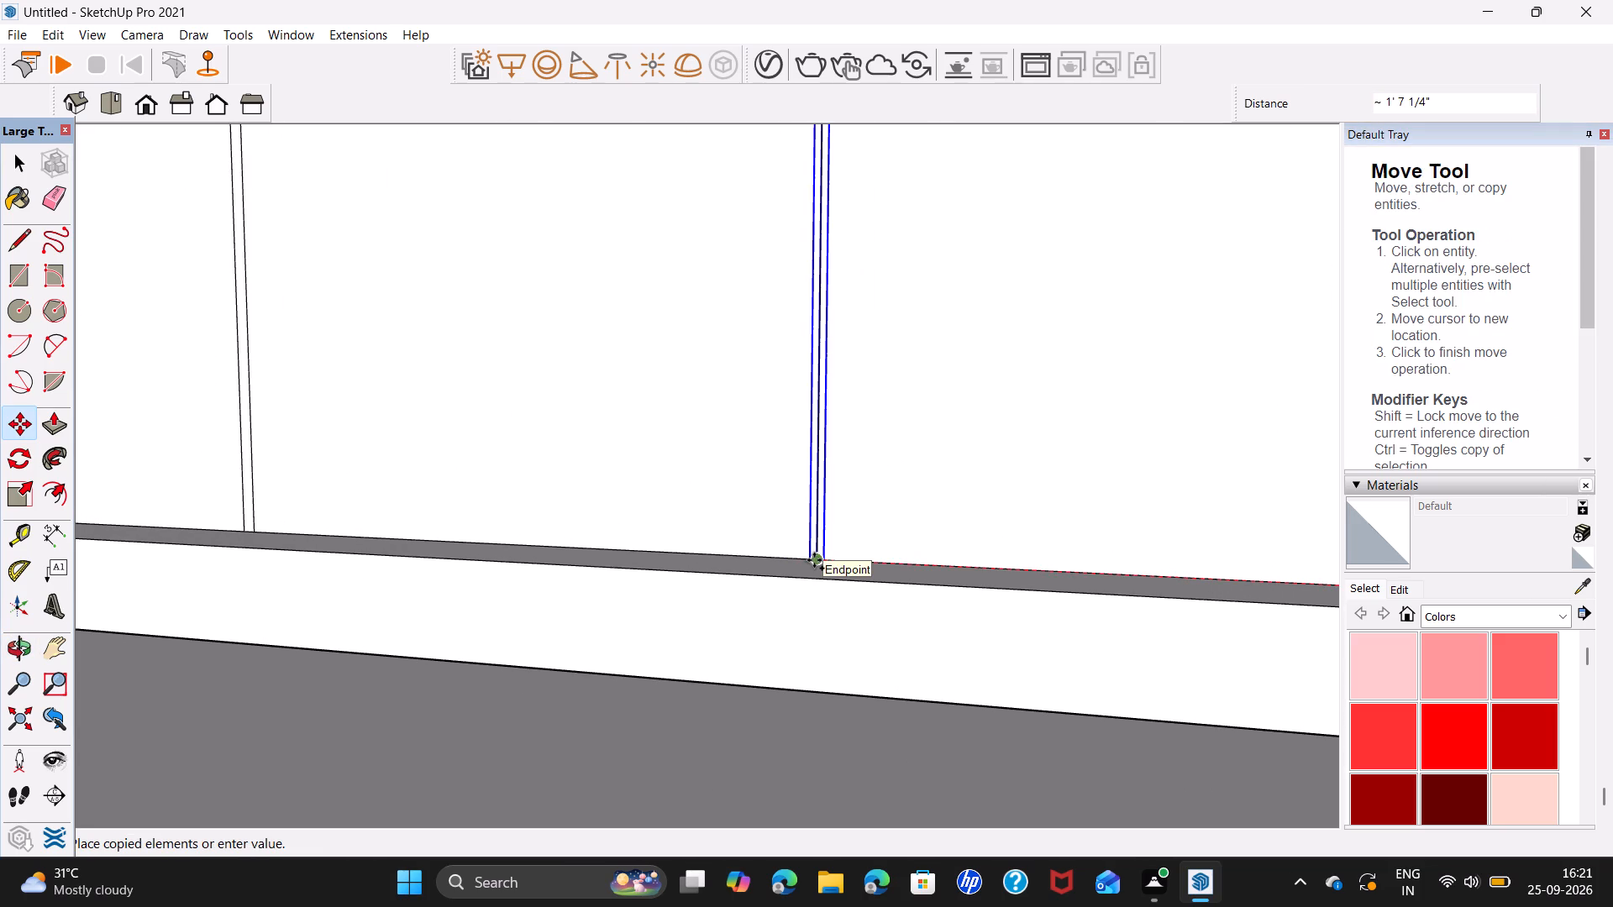
pyautogui.scroll(1, 814, 560)
pyautogui.click(814, 560)
pyautogui.press('space')
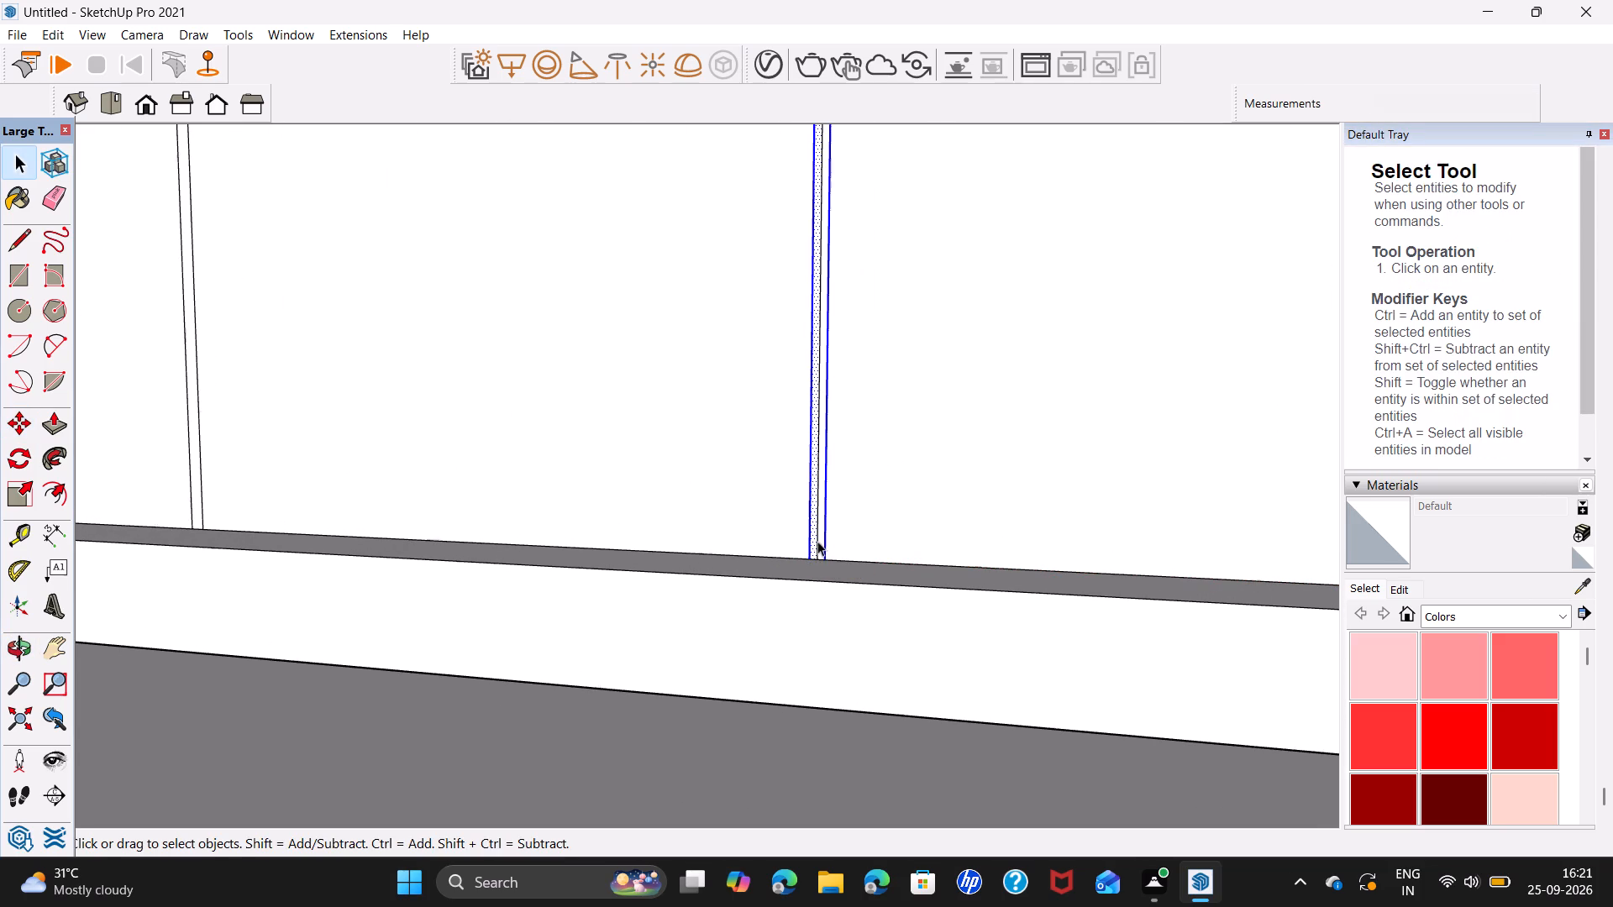
# Delete the original middle divider edge inside each of the three copied gap strips on the back-wall leg.
pyautogui.click(817, 542)
pyautogui.press('Delete')
pyautogui.scroll(-6, 901, 516)
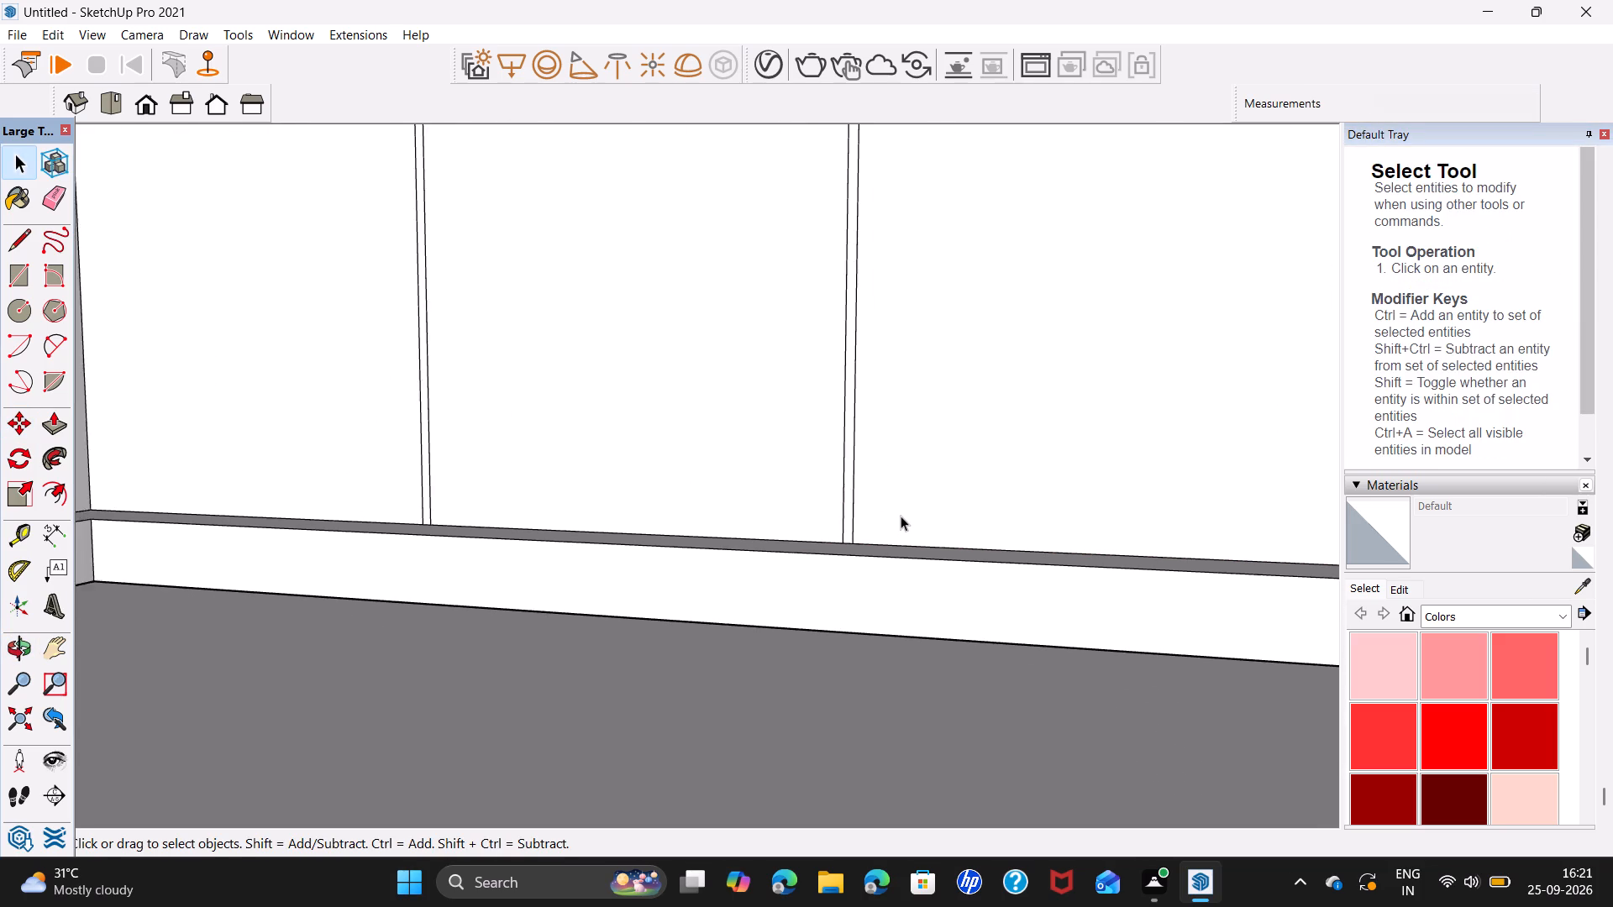
pyautogui.scroll(1, 977, 485)
pyautogui.moveTo(977, 485); pyautogui.dragTo(225, 510, button='middle')
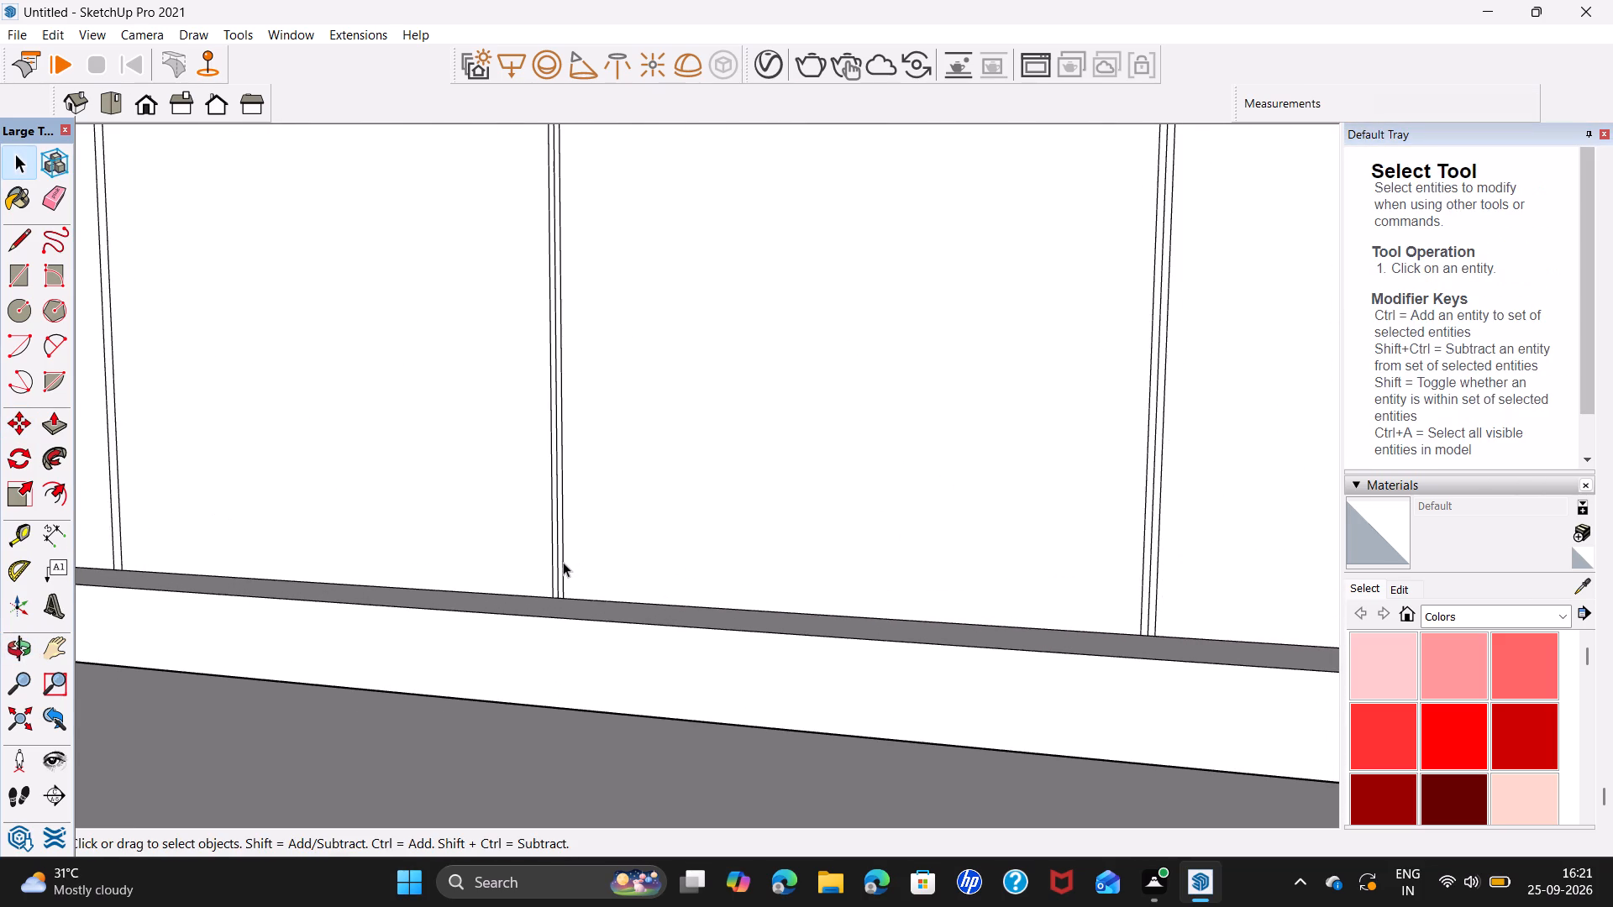
pyautogui.scroll(5, 562, 563)
pyautogui.click(558, 573)
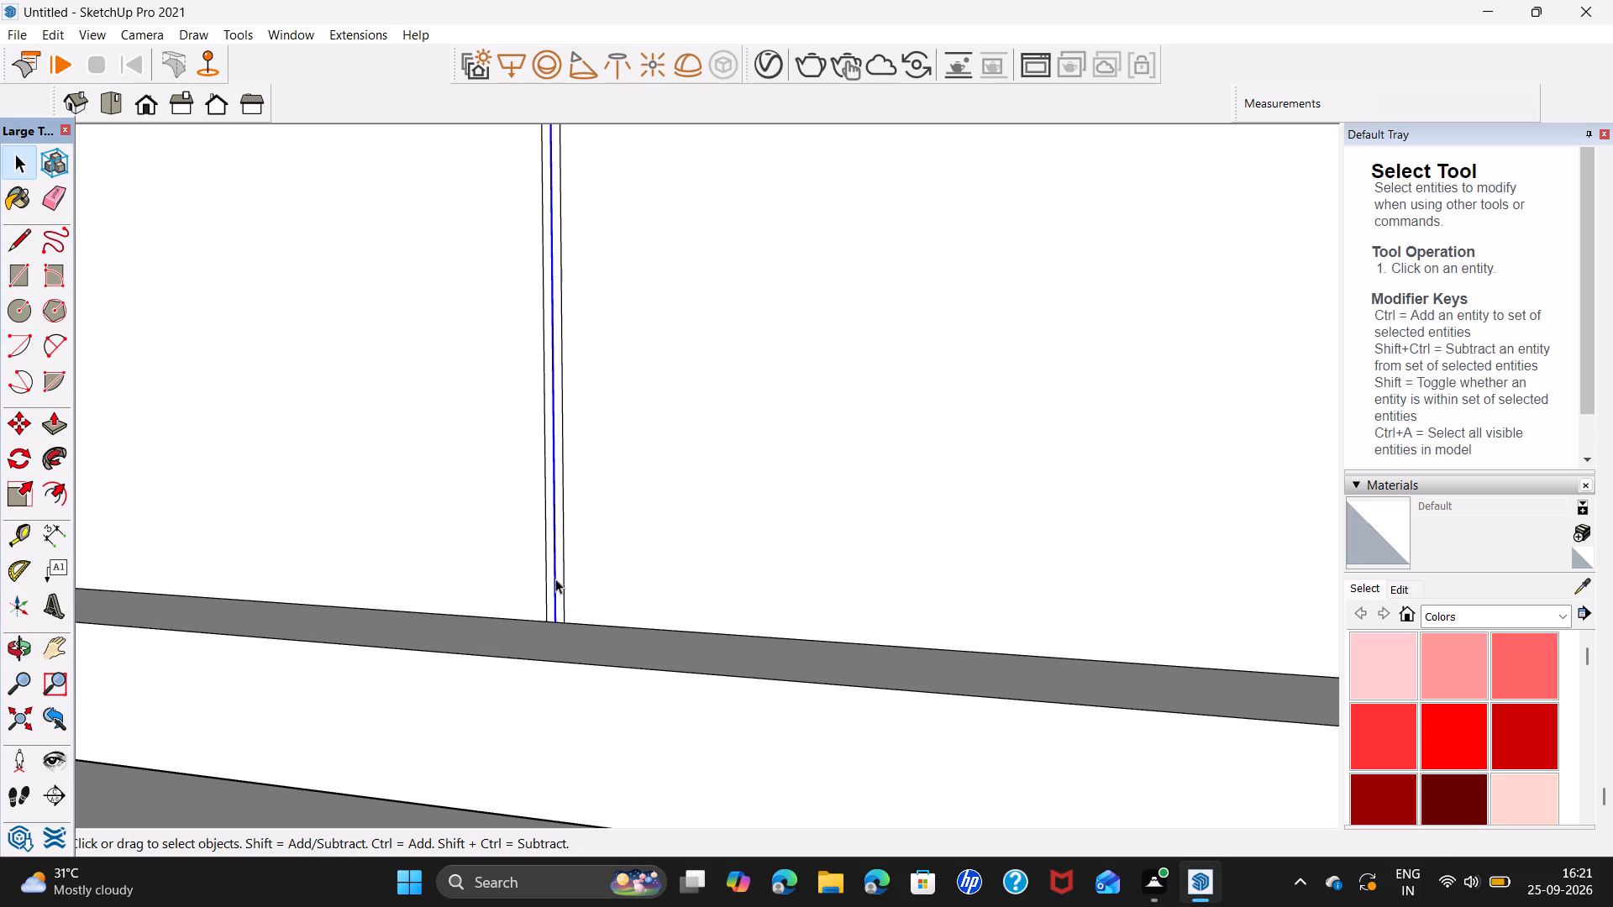
pyautogui.press('Delete')
pyautogui.scroll(-7, 779, 519)
pyautogui.keyDown('shift'); pyautogui.moveTo(948, 579); pyautogui.dragTo(422, 536, button='middle'); pyautogui.keyUp('shift')
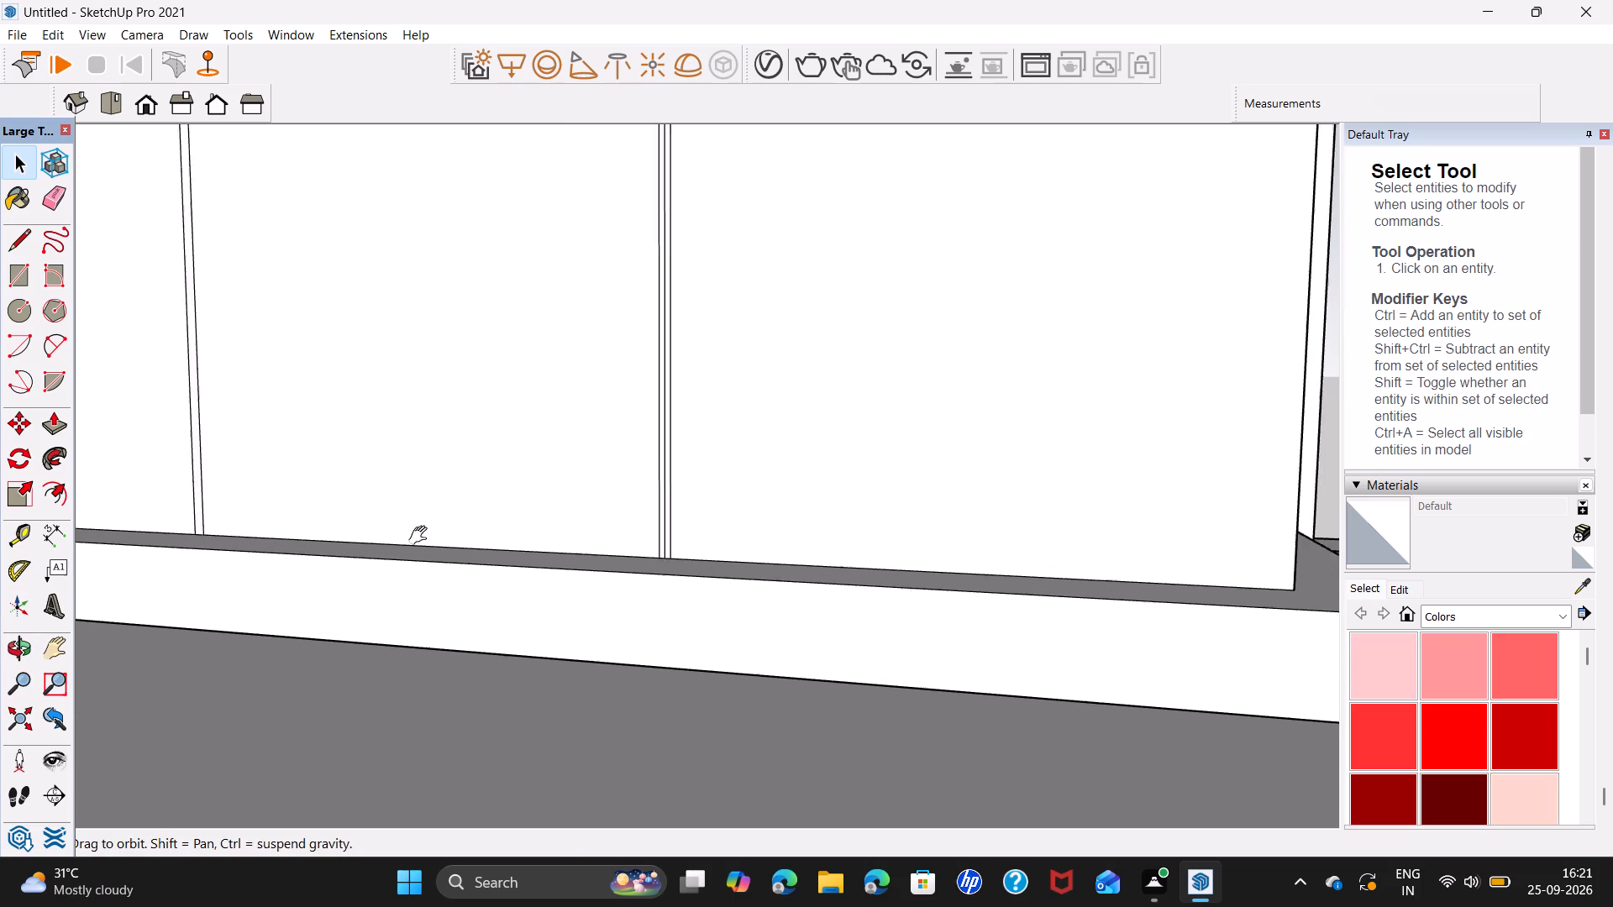
pyautogui.keyDown('shift'); pyautogui.moveTo(422, 536); pyautogui.dragTo(413, 536, button='middle'); pyautogui.keyUp('shift')
pyautogui.scroll(5, 617, 507)
pyautogui.click(631, 534)
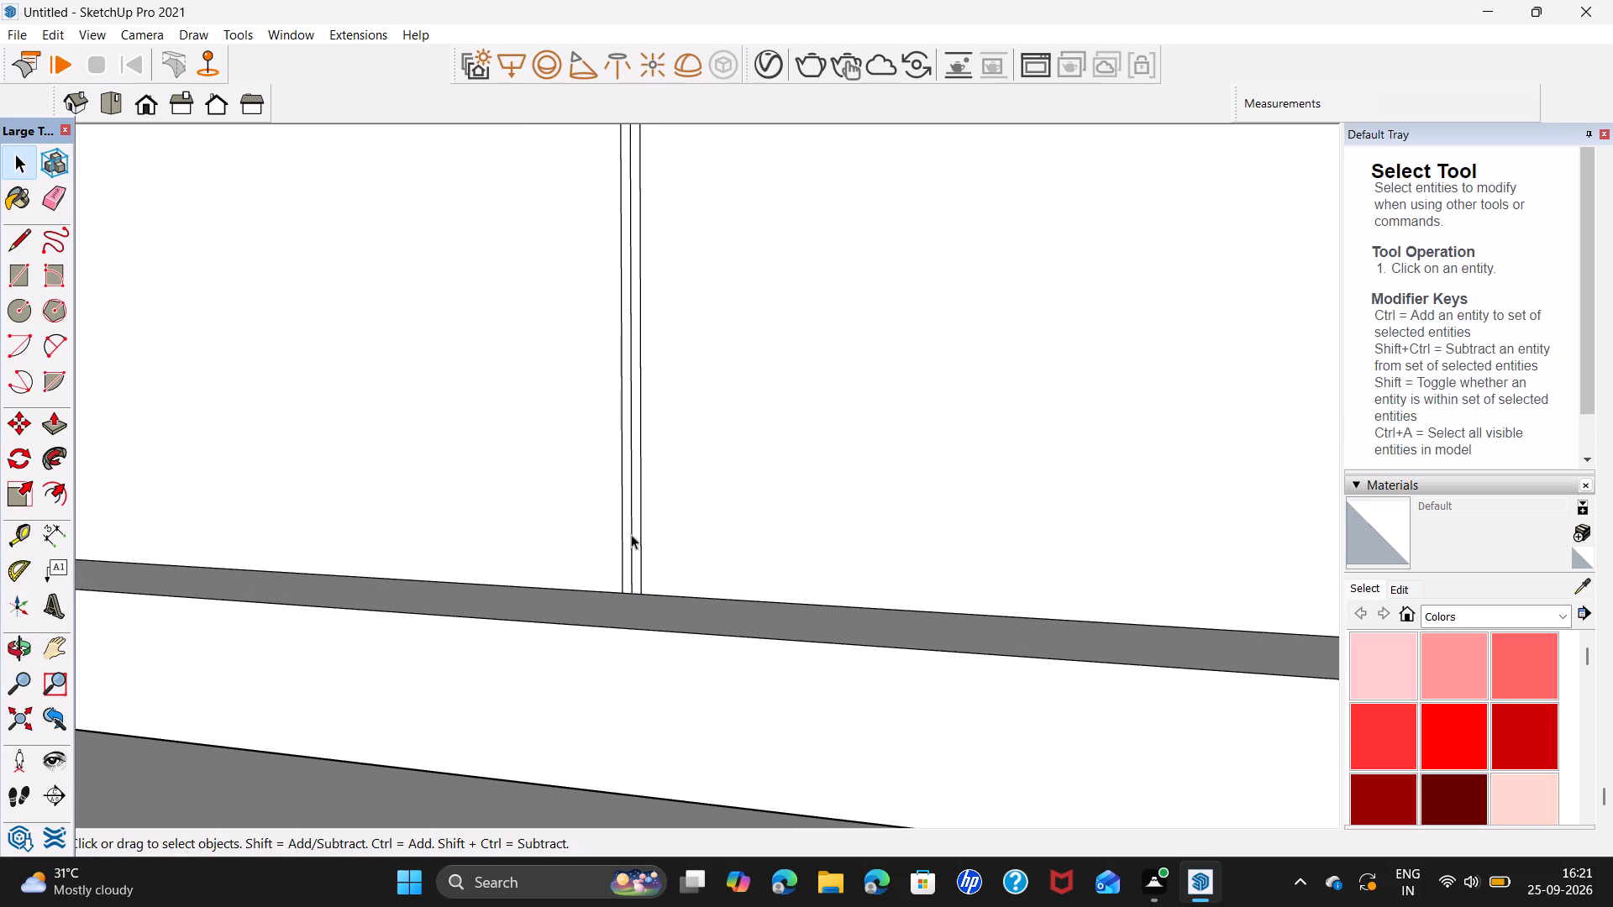
pyautogui.press('Delete')
pyautogui.scroll(-8, 738, 483)
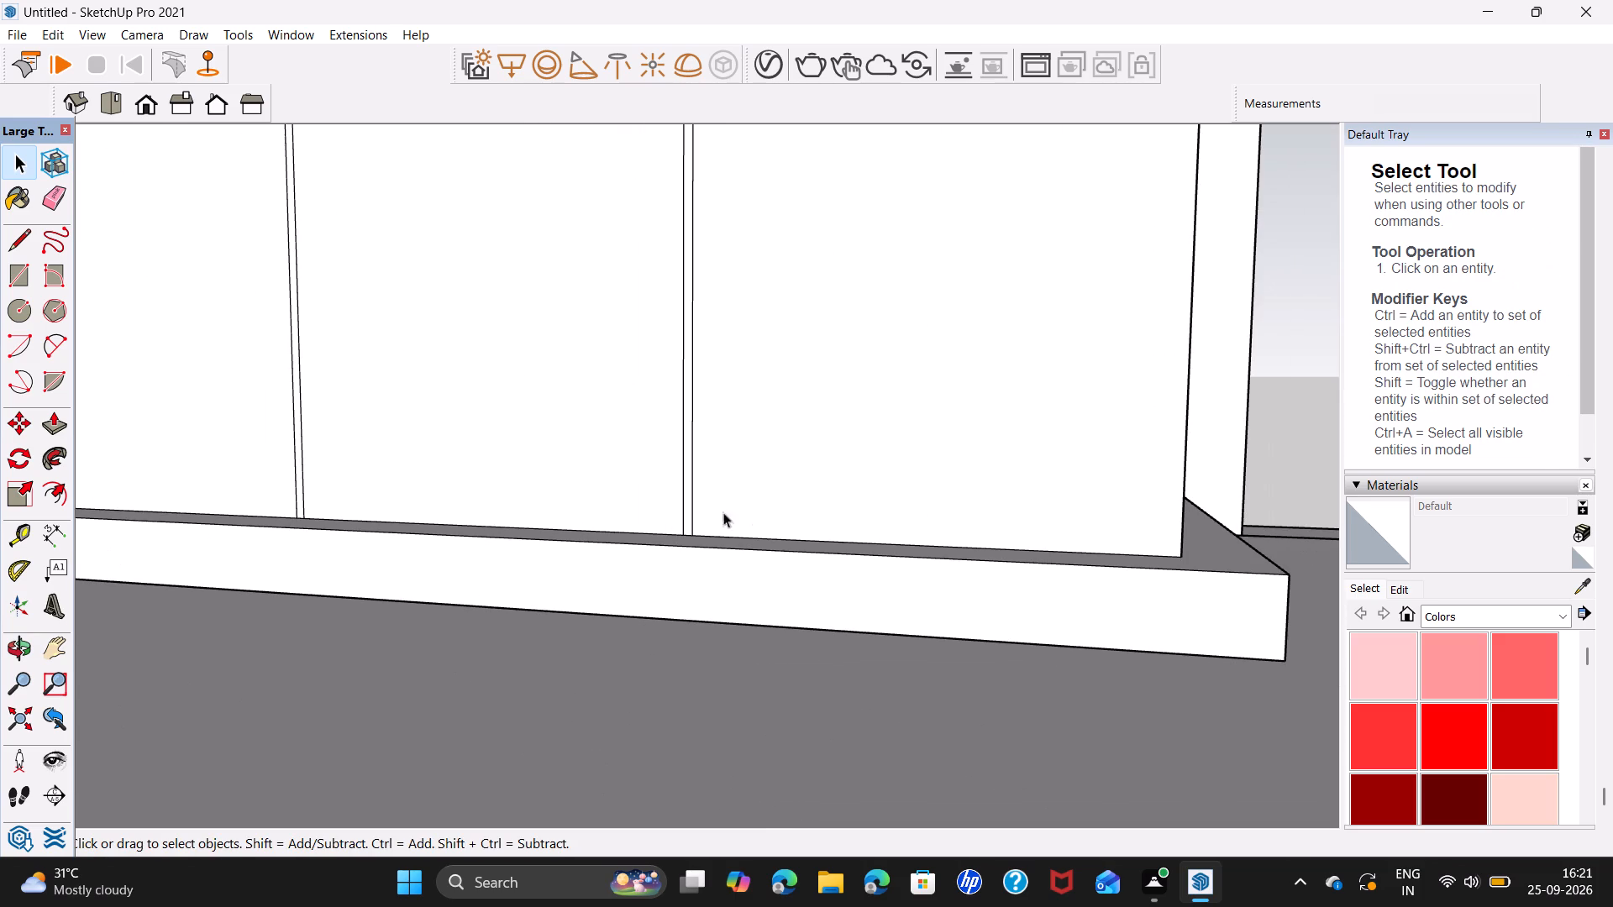
# Recess the back-wall leg's four gap strips by repeating the last Push/Pull depth on each.
pyautogui.press('p')
pyautogui.doubleClick(690, 518)
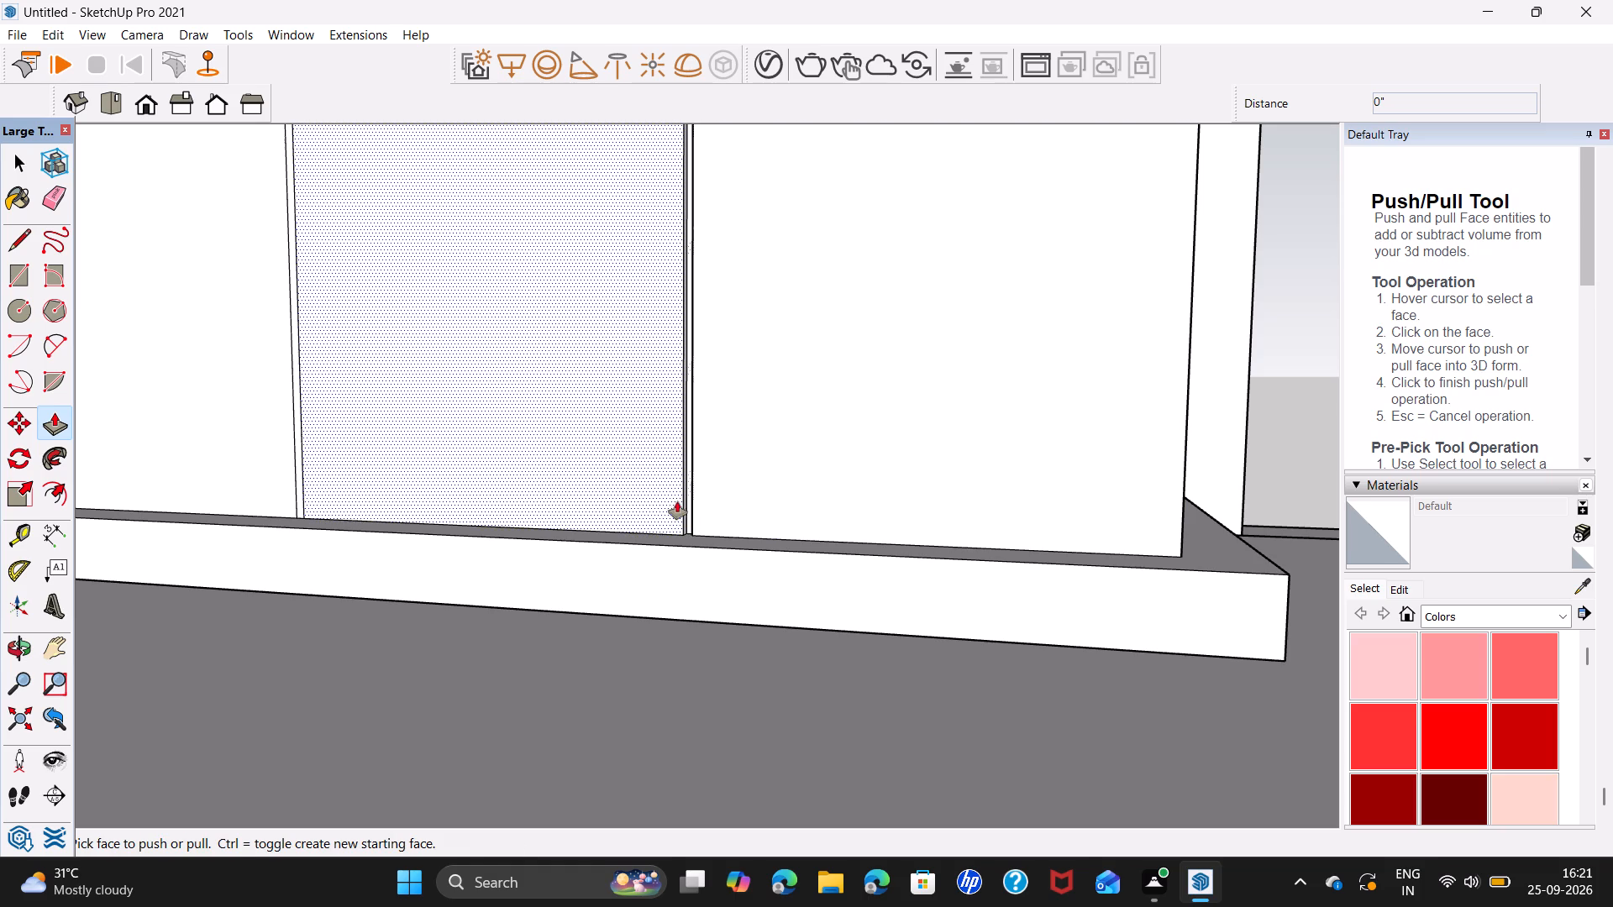
pyautogui.keyDown('shift'); pyautogui.moveTo(675, 498); pyautogui.dragTo(1282, 623, button='middle'); pyautogui.keyUp('shift')
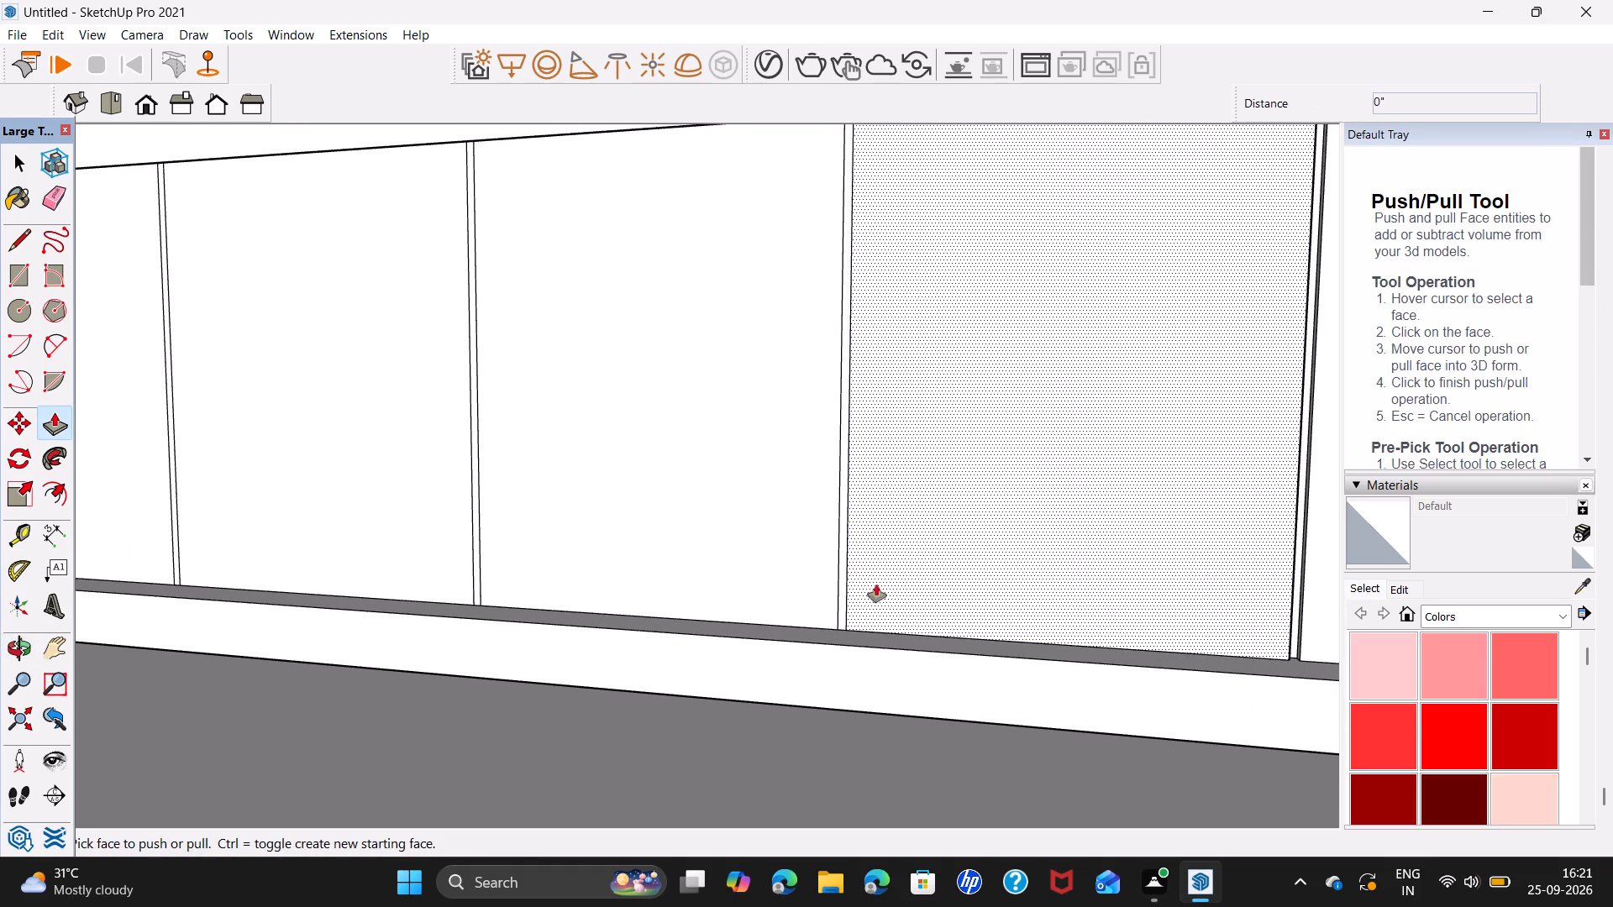
pyautogui.doubleClick(843, 606)
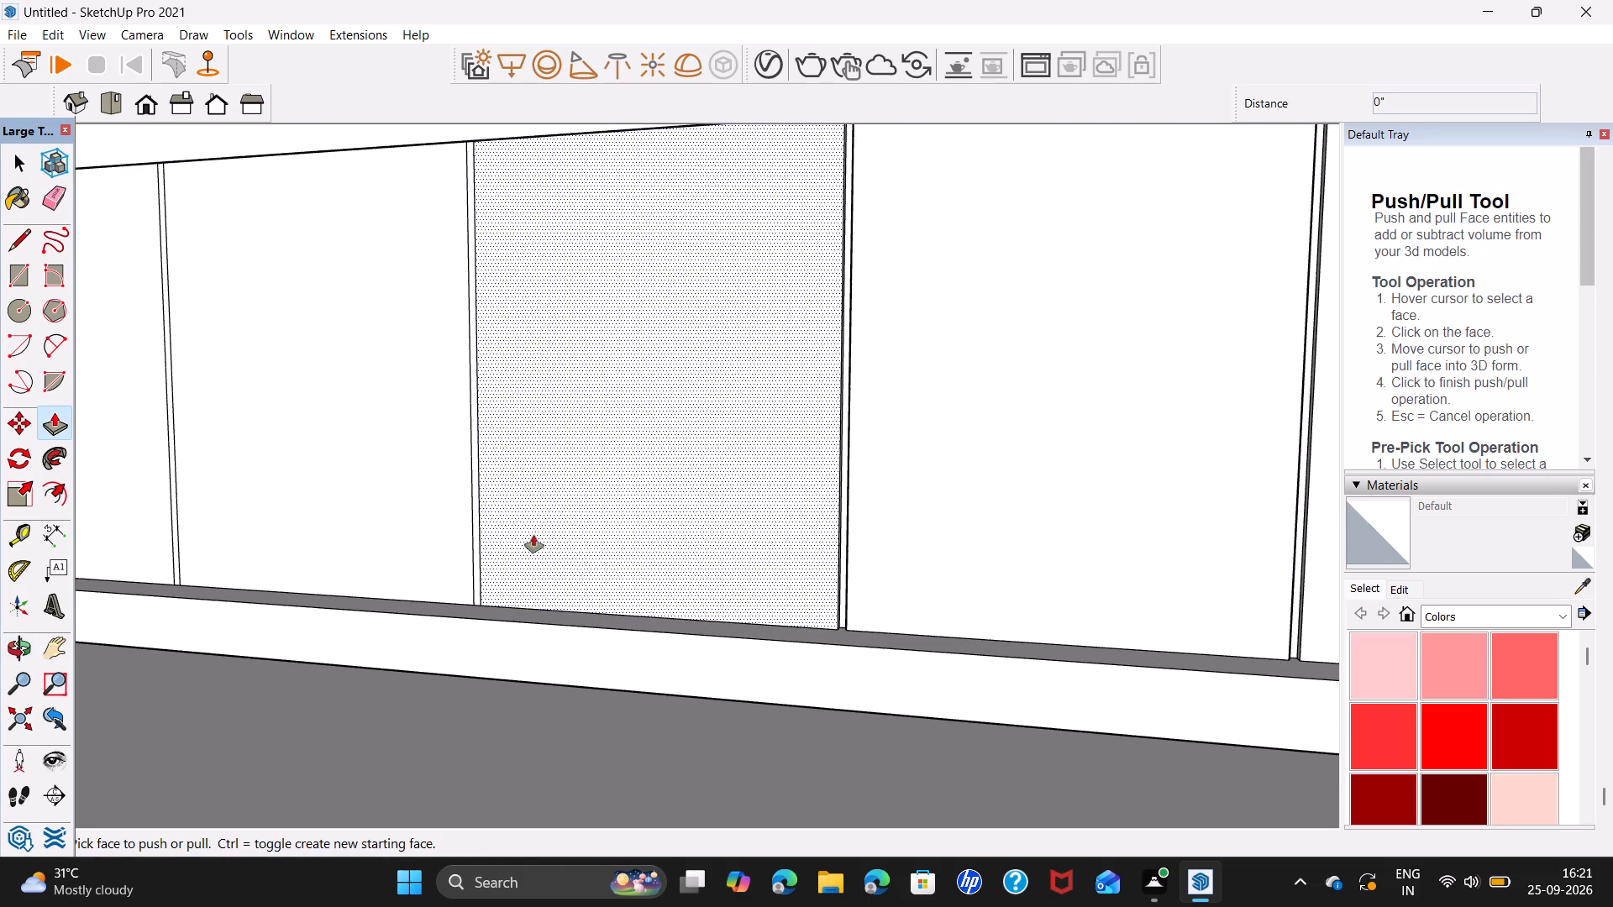
pyautogui.doubleClick(478, 576)
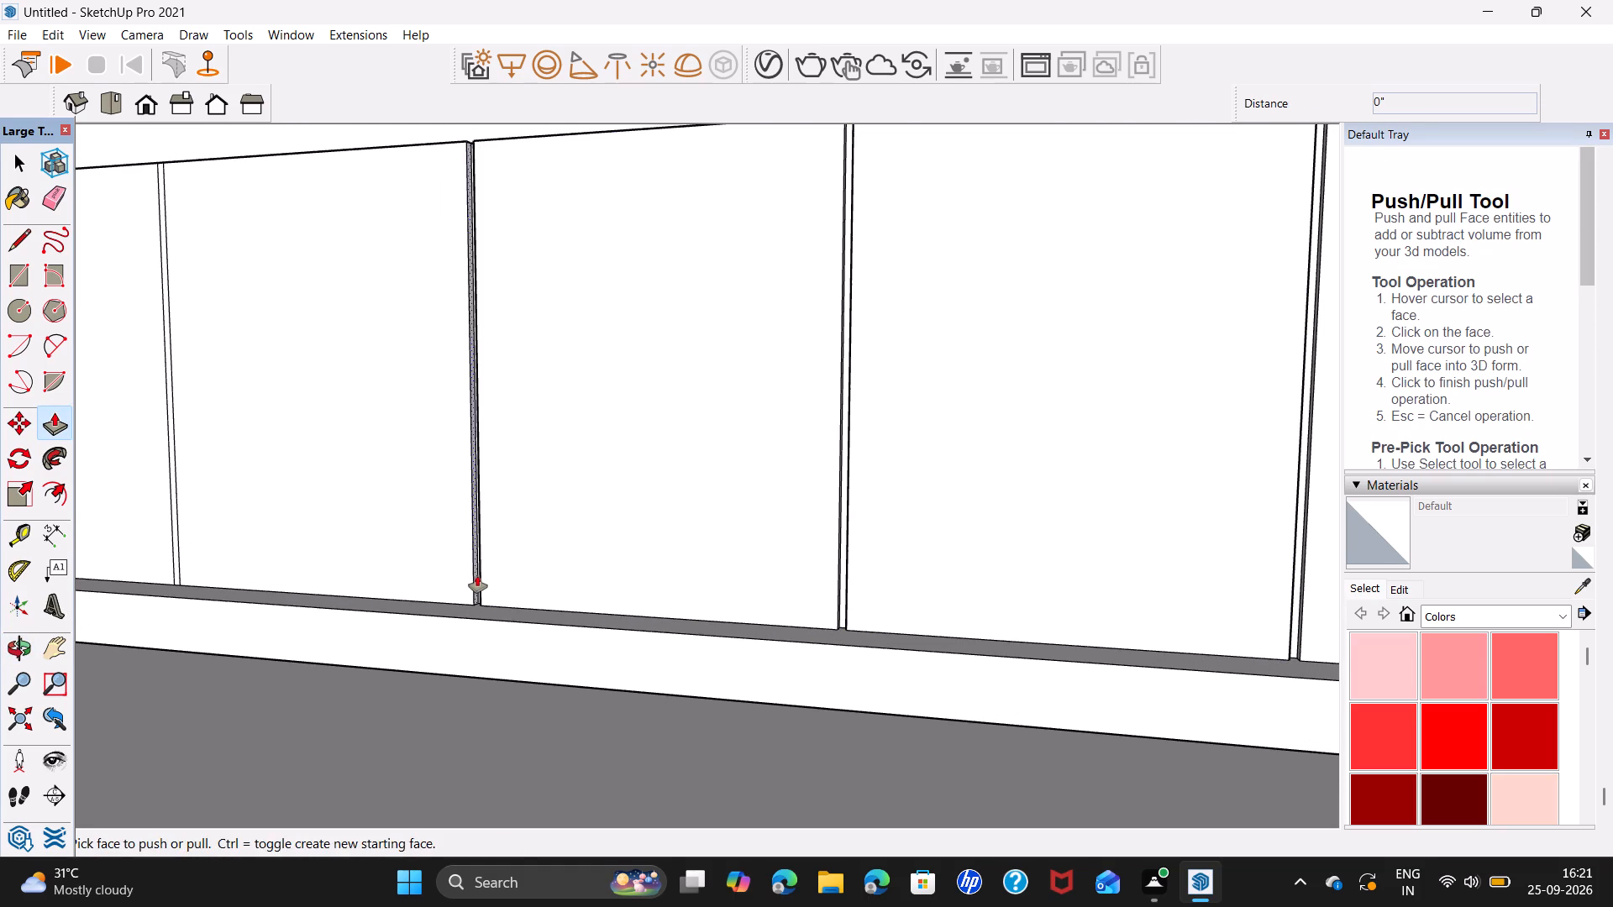
pyautogui.keyDown('shift'); pyautogui.moveTo(477, 575); pyautogui.dragTo(1178, 602, button='middle'); pyautogui.keyUp('shift')
pyautogui.doubleClick(818, 572)
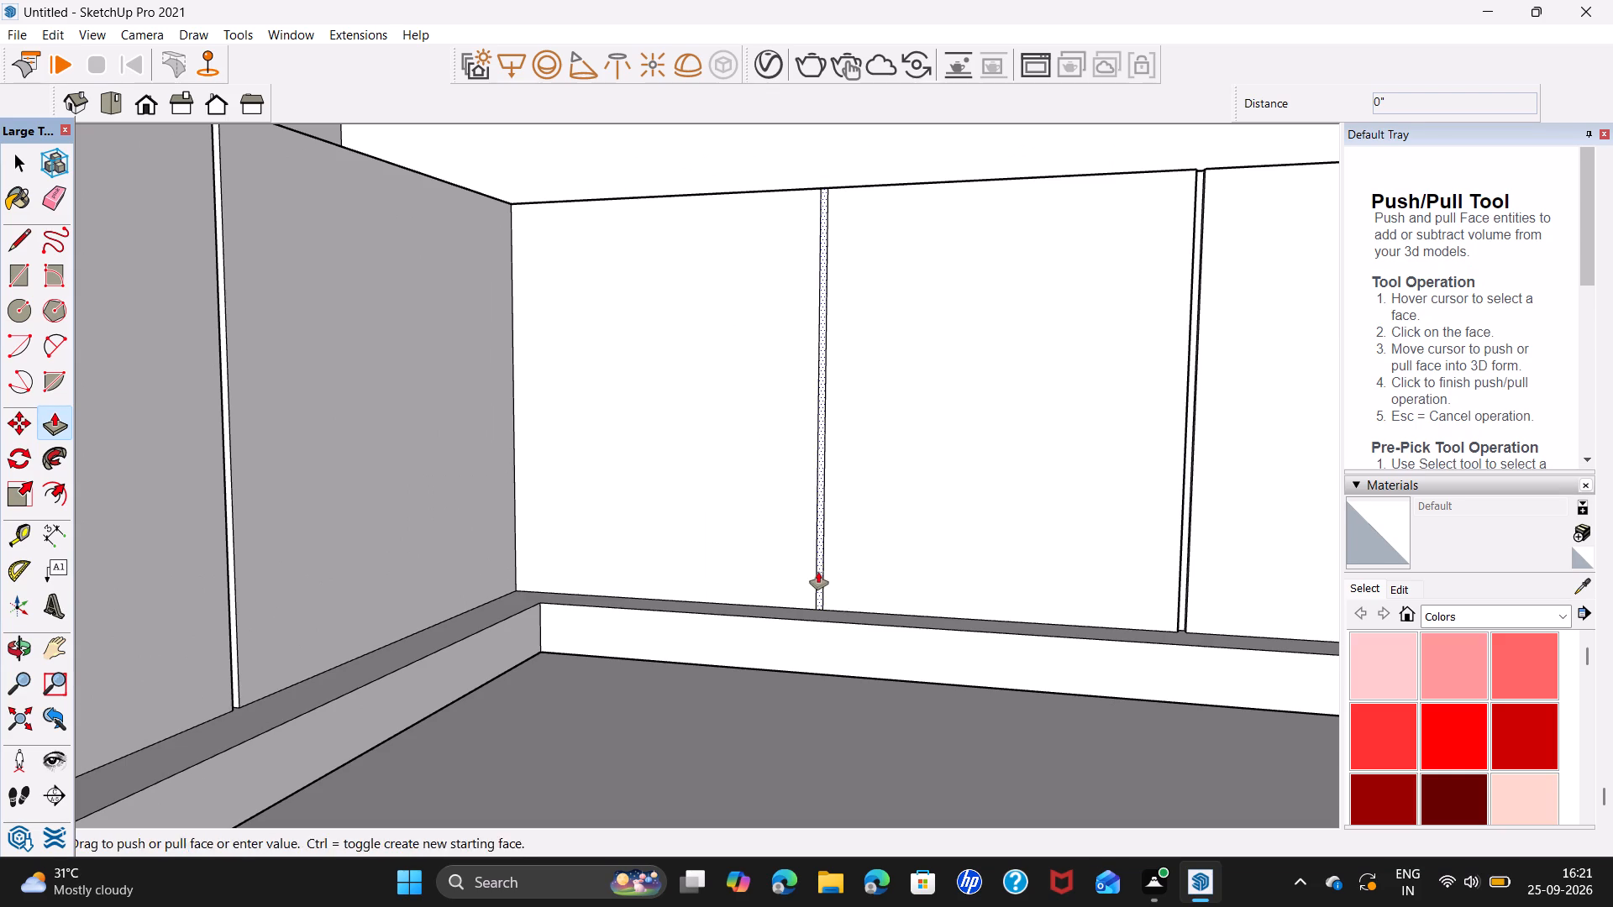
pyautogui.press('space')
# Review the whole kitchen, examining the wall cabinets, doorway and recessed gaps on the base cabinets.
pyautogui.scroll(-10, 689, 490)
pyautogui.scroll(-4, 843, 496)
pyautogui.moveTo(949, 550); pyautogui.dragTo(629, 568, button='middle')
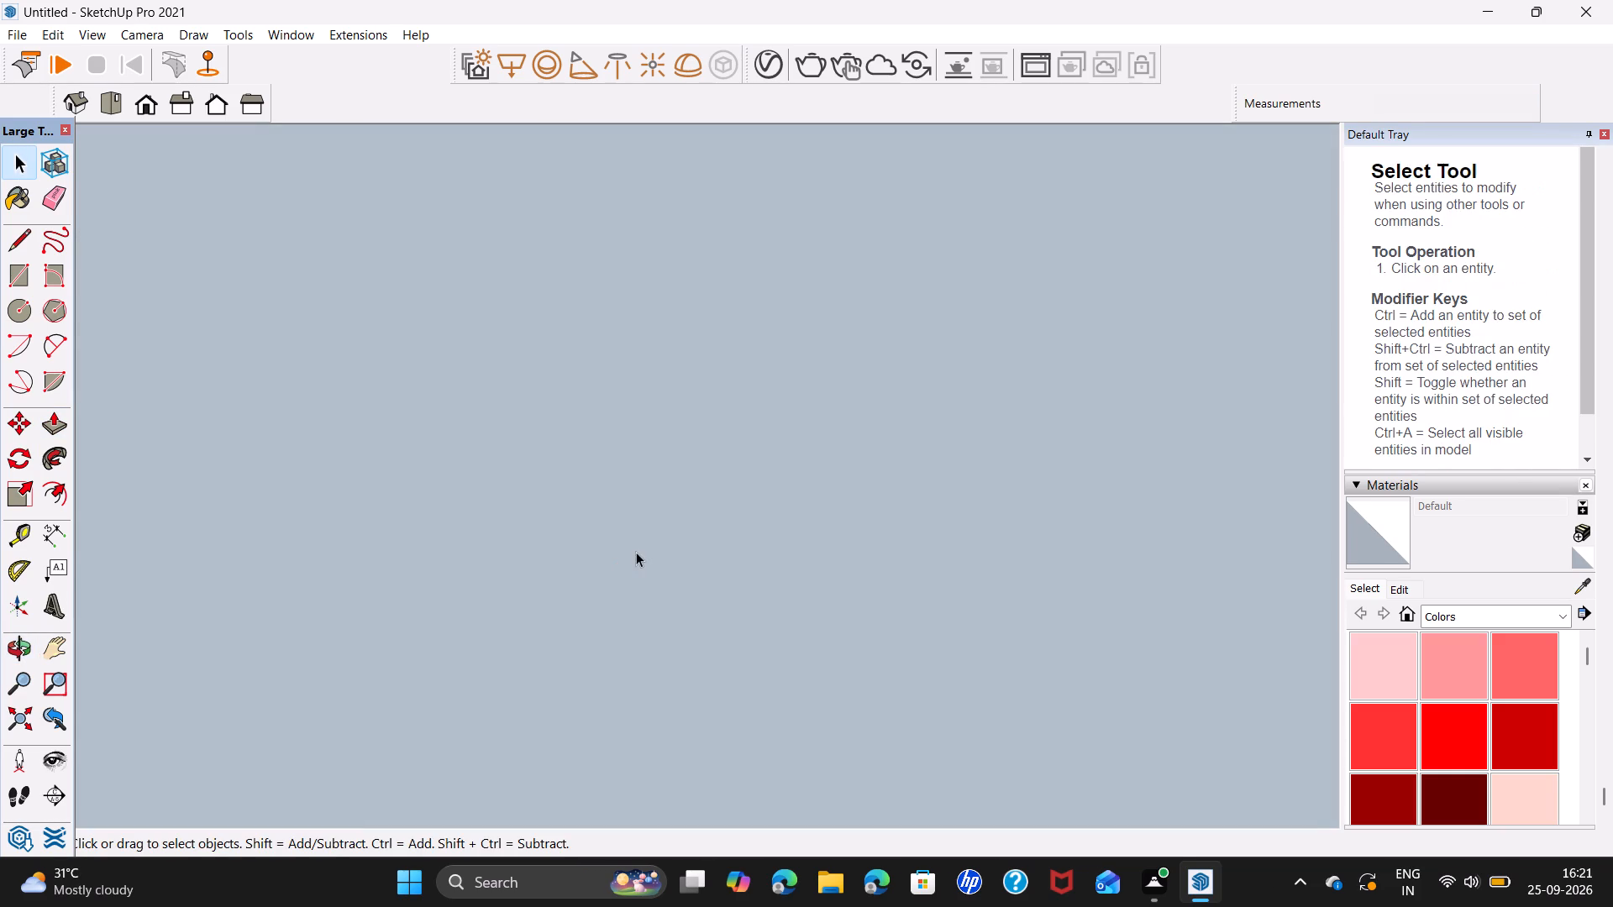
pyautogui.click(30, 726)
pyautogui.moveTo(640, 615); pyautogui.dragTo(975, 590, button='middle')
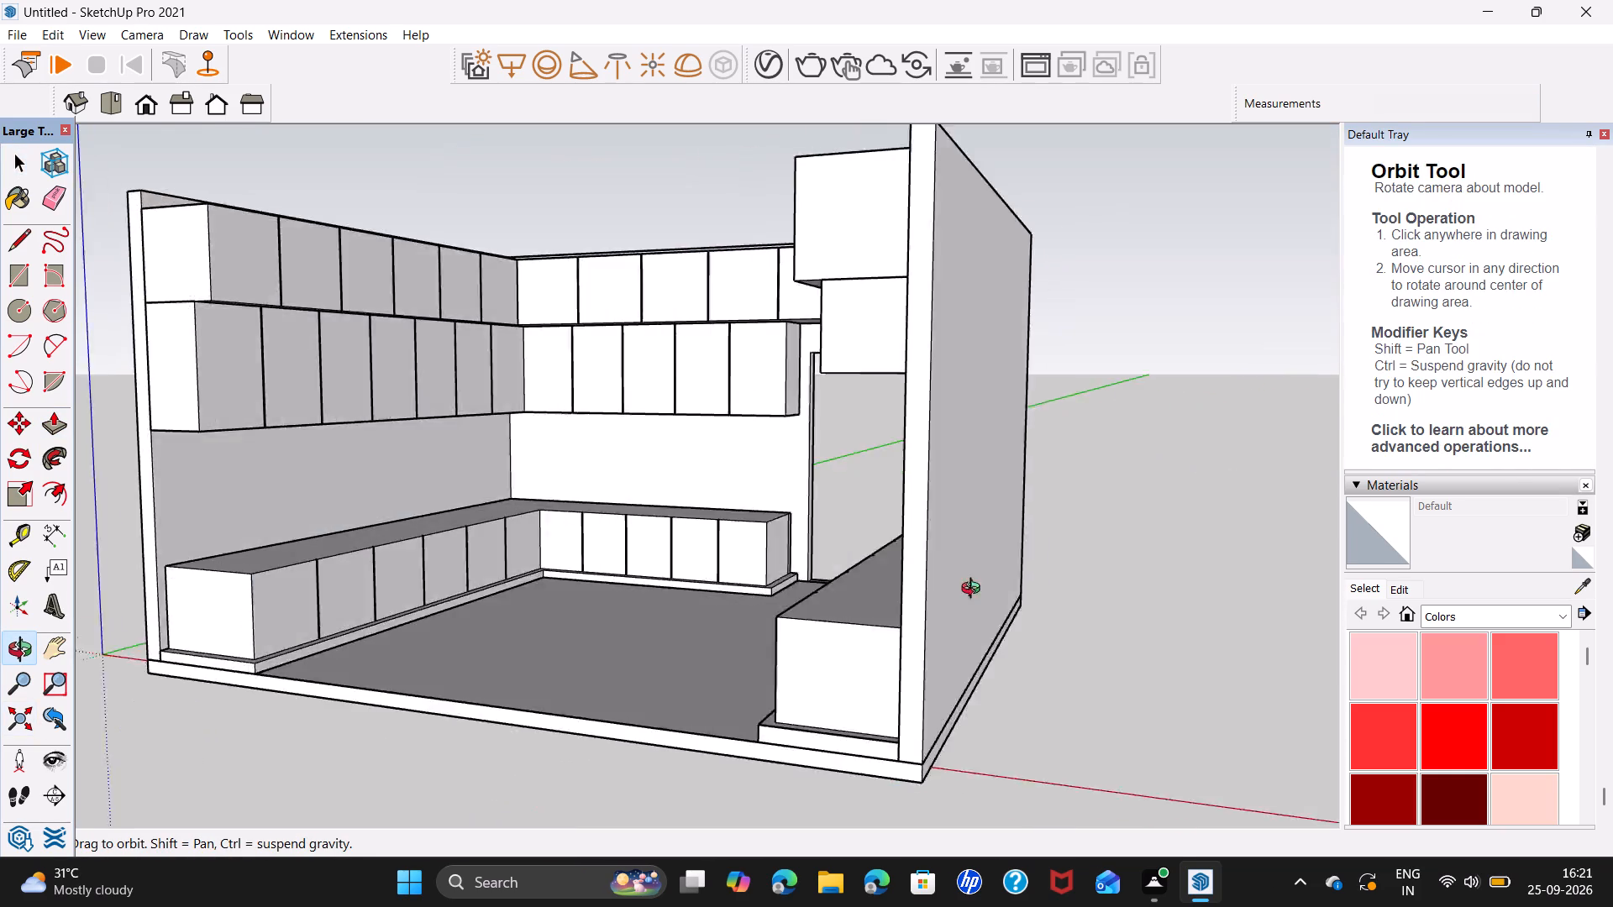
pyautogui.moveTo(975, 590); pyautogui.dragTo(1066, 603, button='middle')
pyautogui.moveTo(943, 559); pyautogui.dragTo(1048, 548, button='middle')
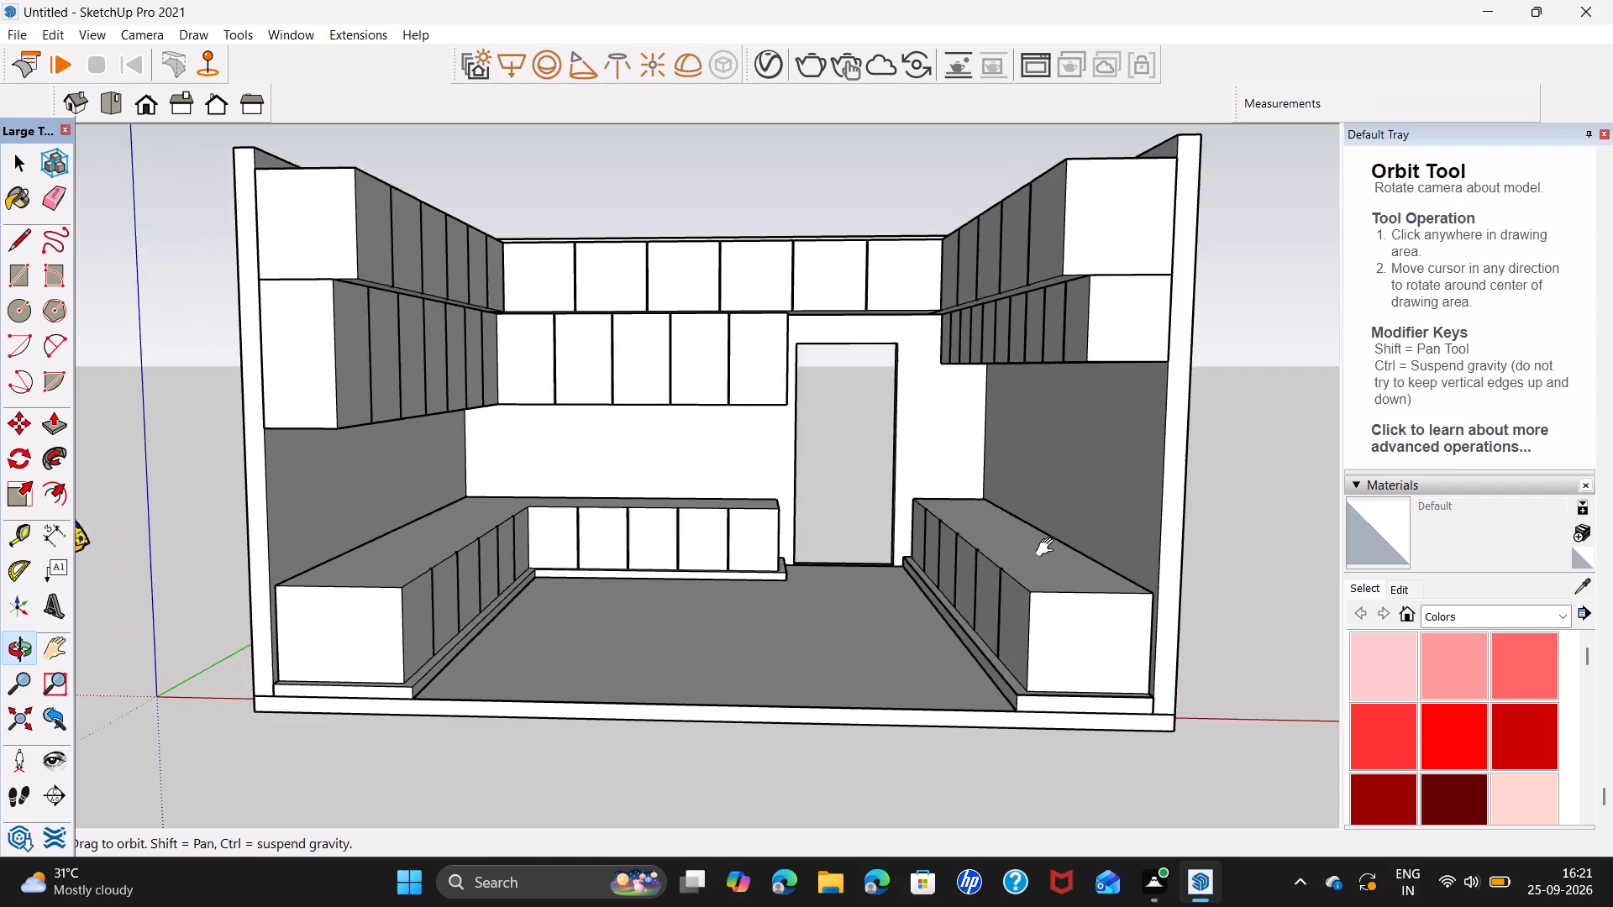
pyautogui.moveTo(1048, 548); pyautogui.dragTo(1092, 548, button='middle')
pyautogui.scroll(2, 978, 580)
pyautogui.moveTo(999, 590); pyautogui.dragTo(919, 585, button='middle')
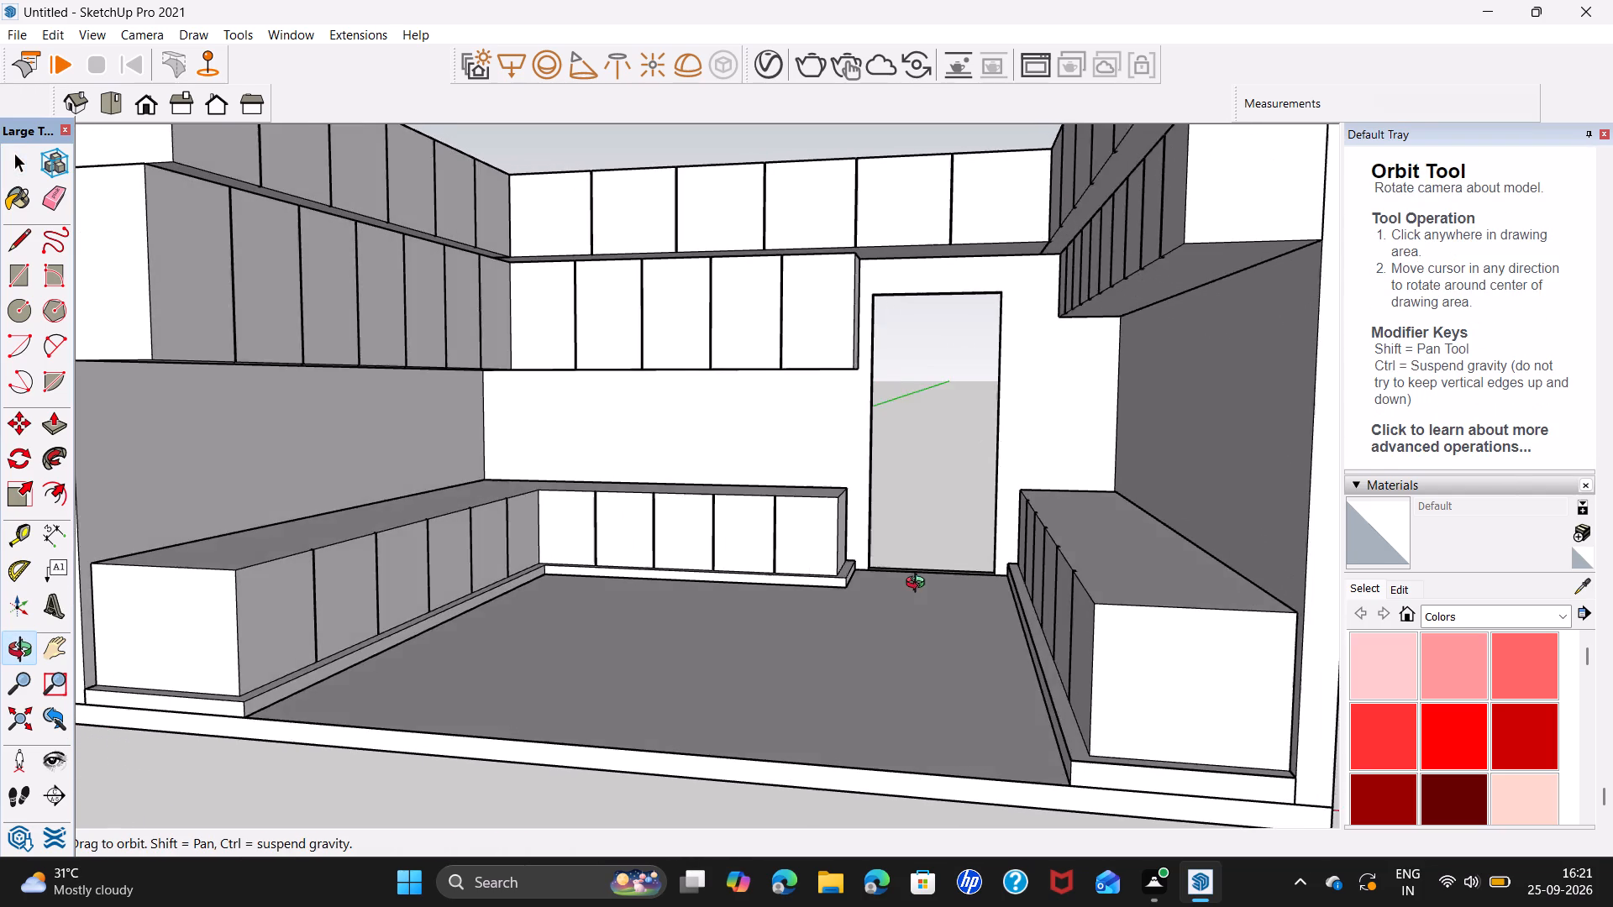
pyautogui.moveTo(919, 585); pyautogui.dragTo(998, 674, button='middle')
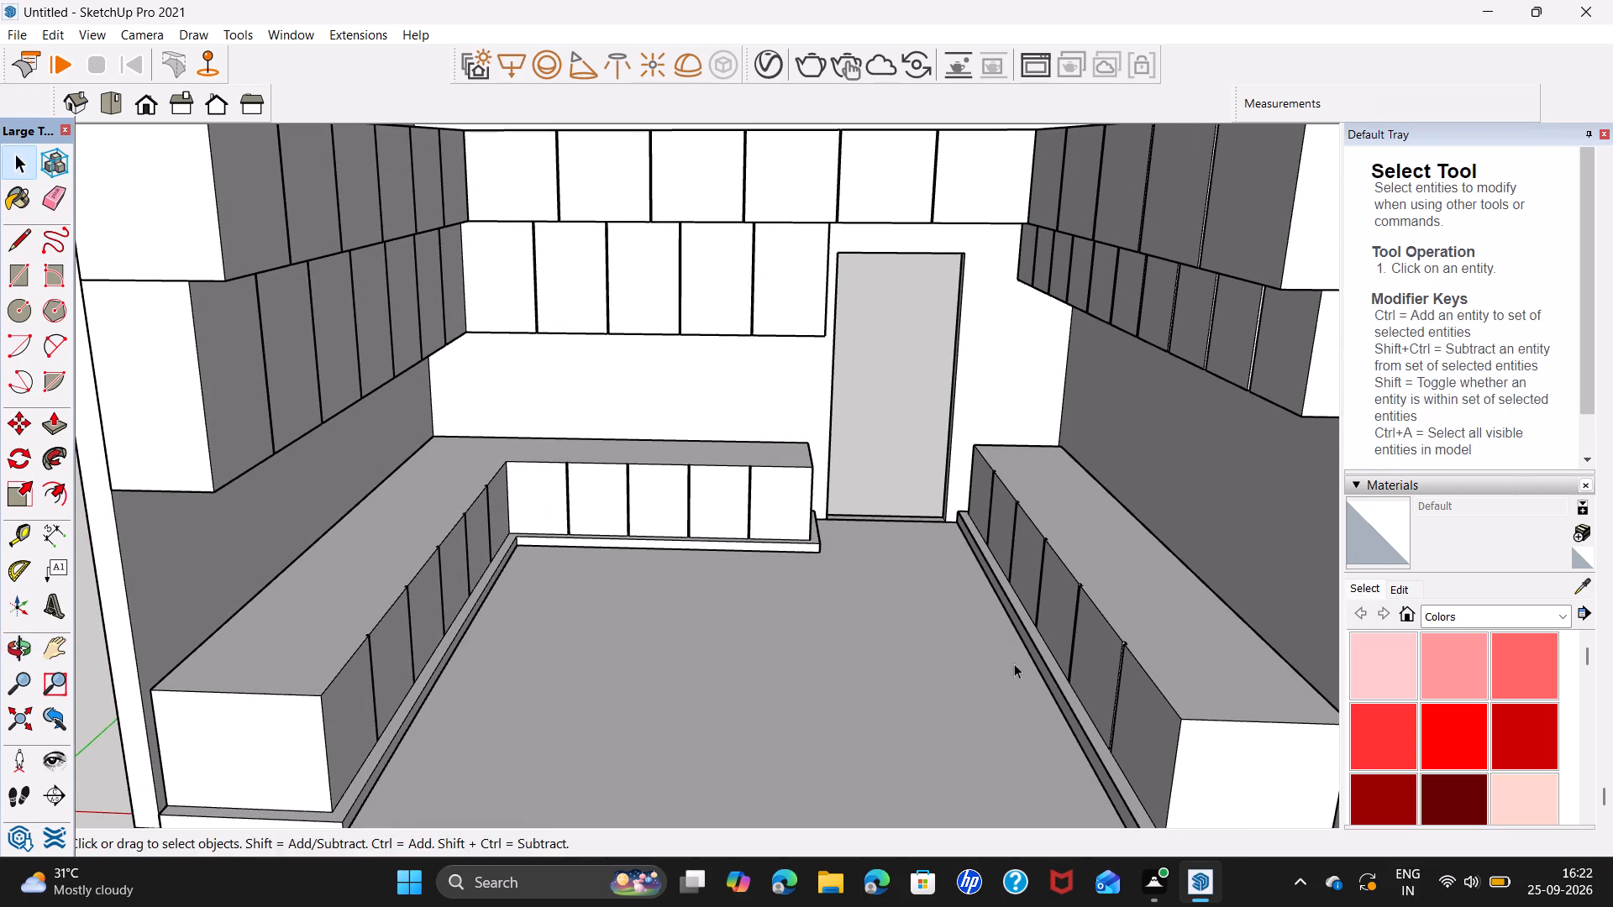
# Group all connected geometry of the L-shaped base cabinet, including its plinth, and deselect it.
pyautogui.moveTo(831, 600); pyautogui.dragTo(1083, 534, button='middle')
pyautogui.keyDown('shift'); pyautogui.scroll(1, 1083, 534); pyautogui.keyUp('shift')
pyautogui.moveTo(1035, 553); pyautogui.dragTo(1024, 608, button='middle')
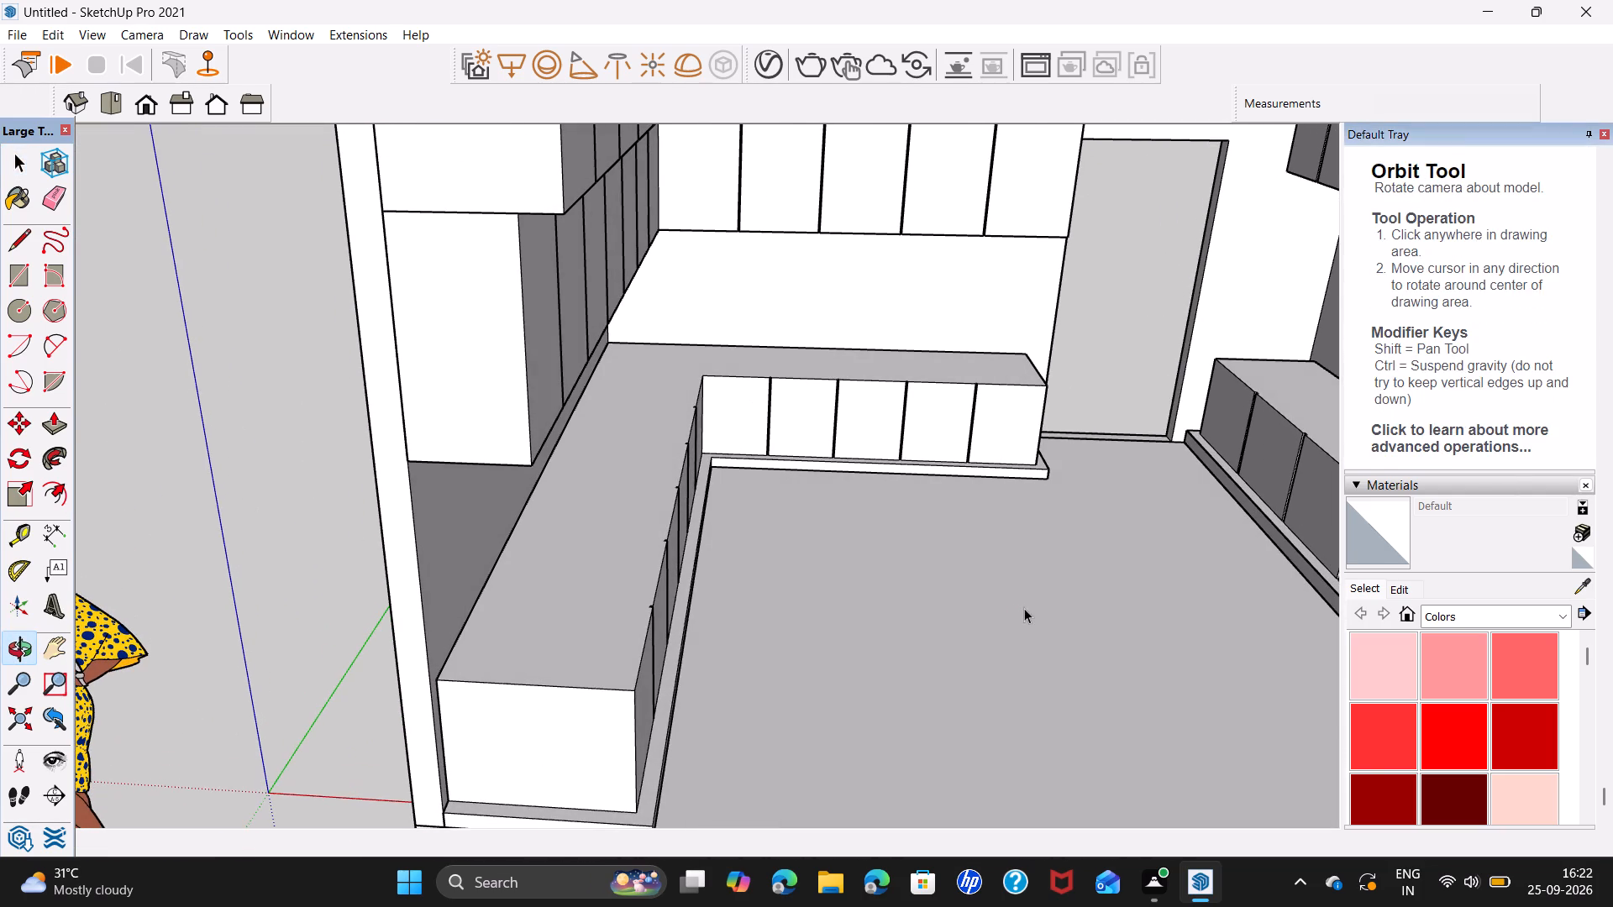
pyautogui.press('r')
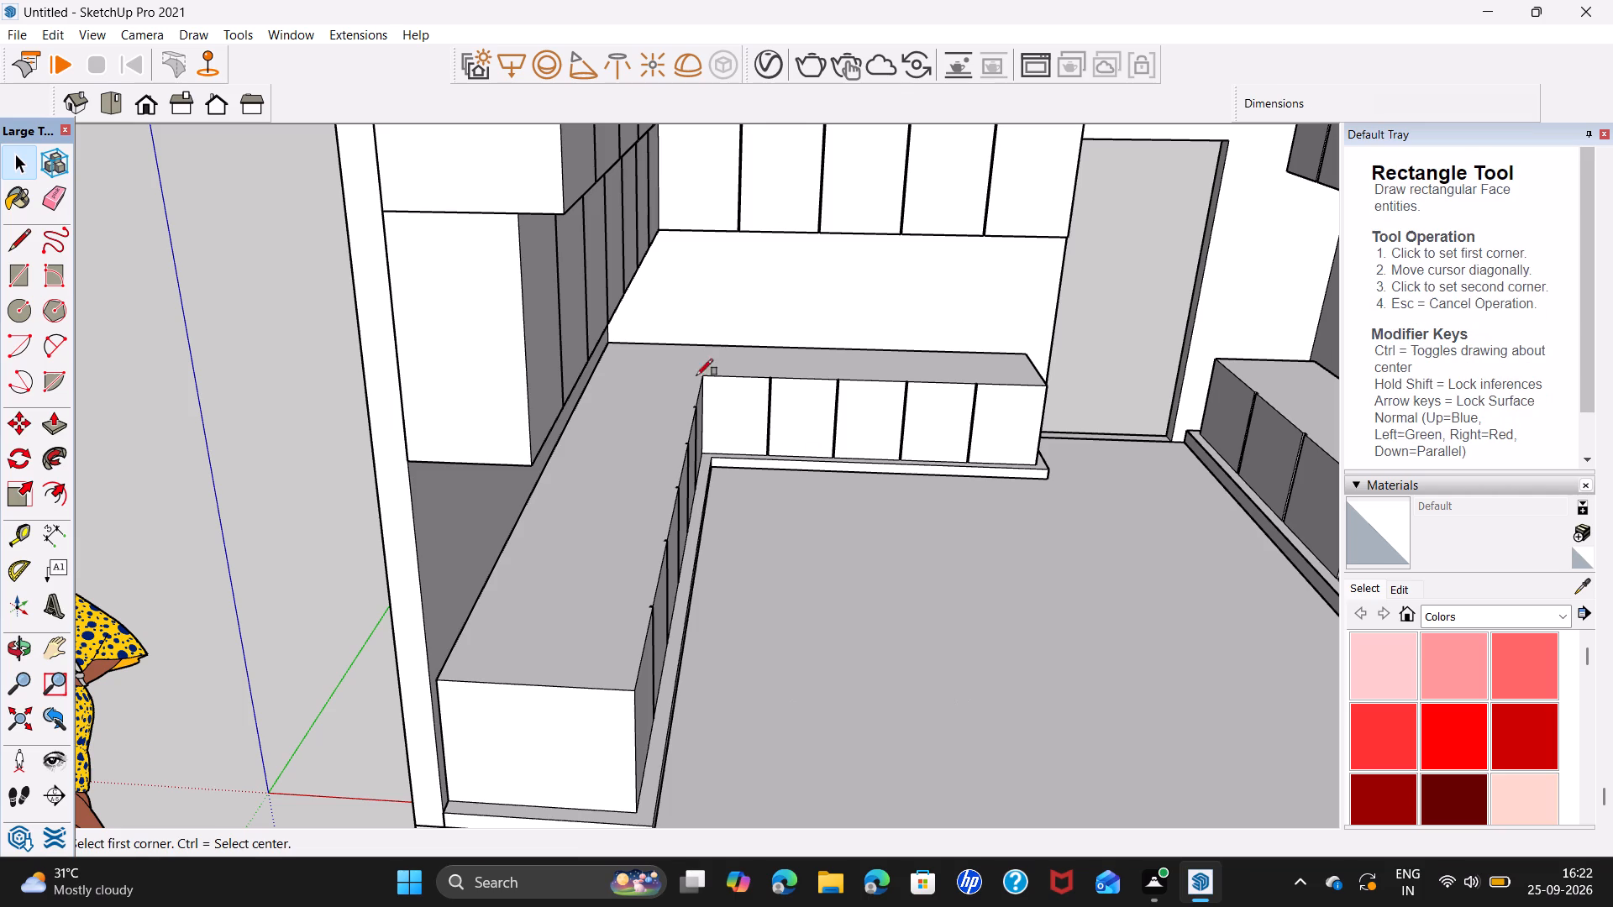
pyautogui.press('space')
pyautogui.tripleClick(649, 502)
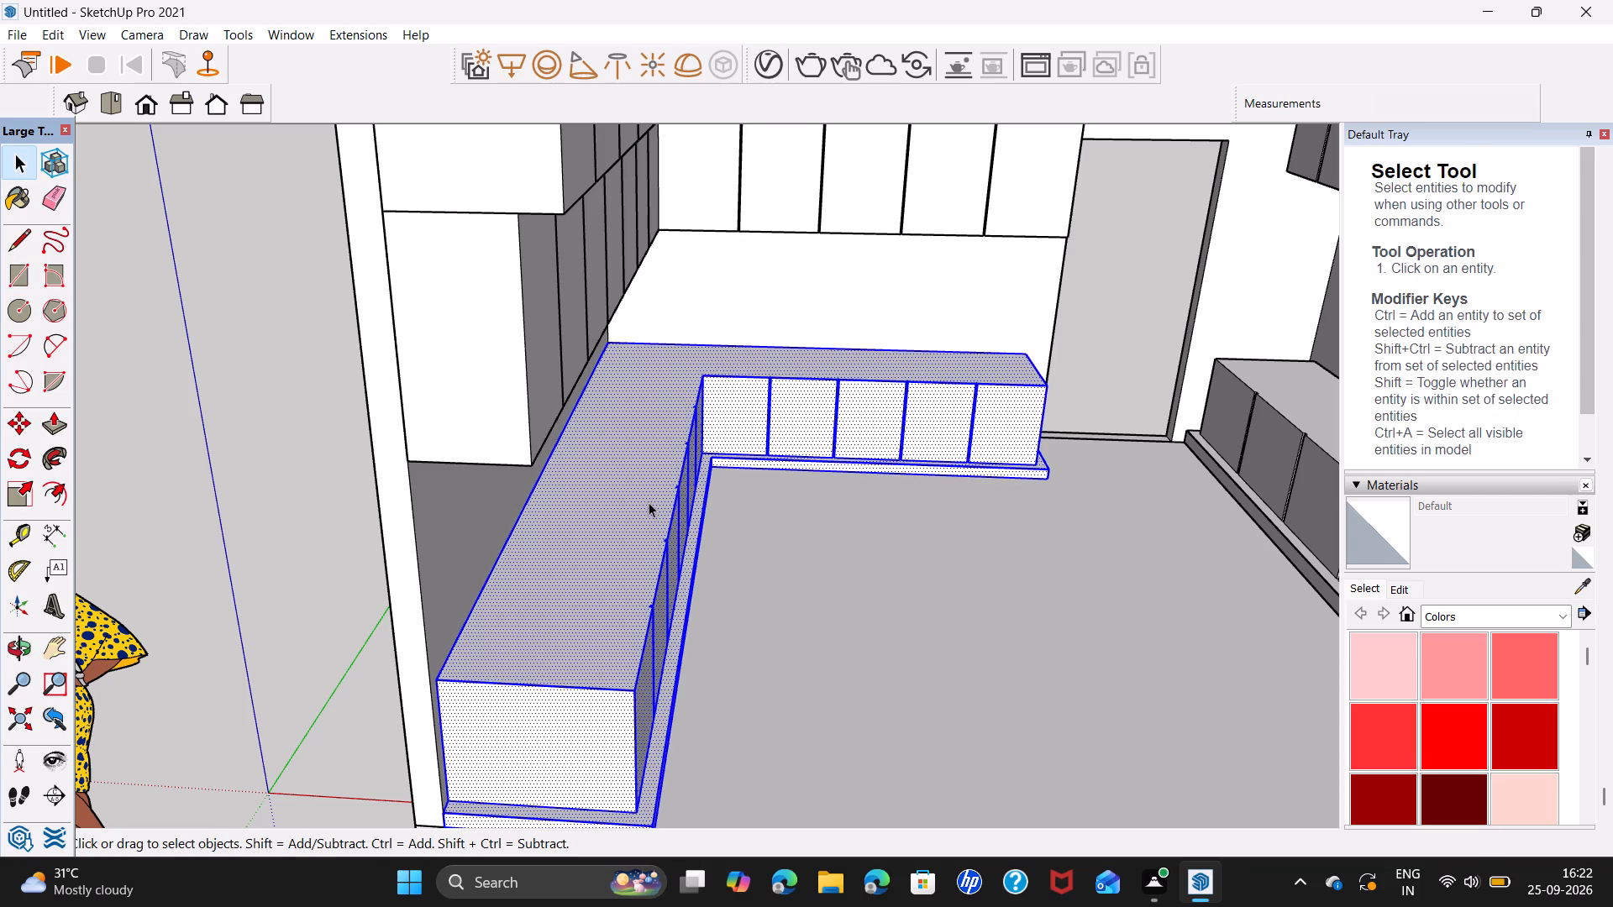
pyautogui.rightClick(647, 502)
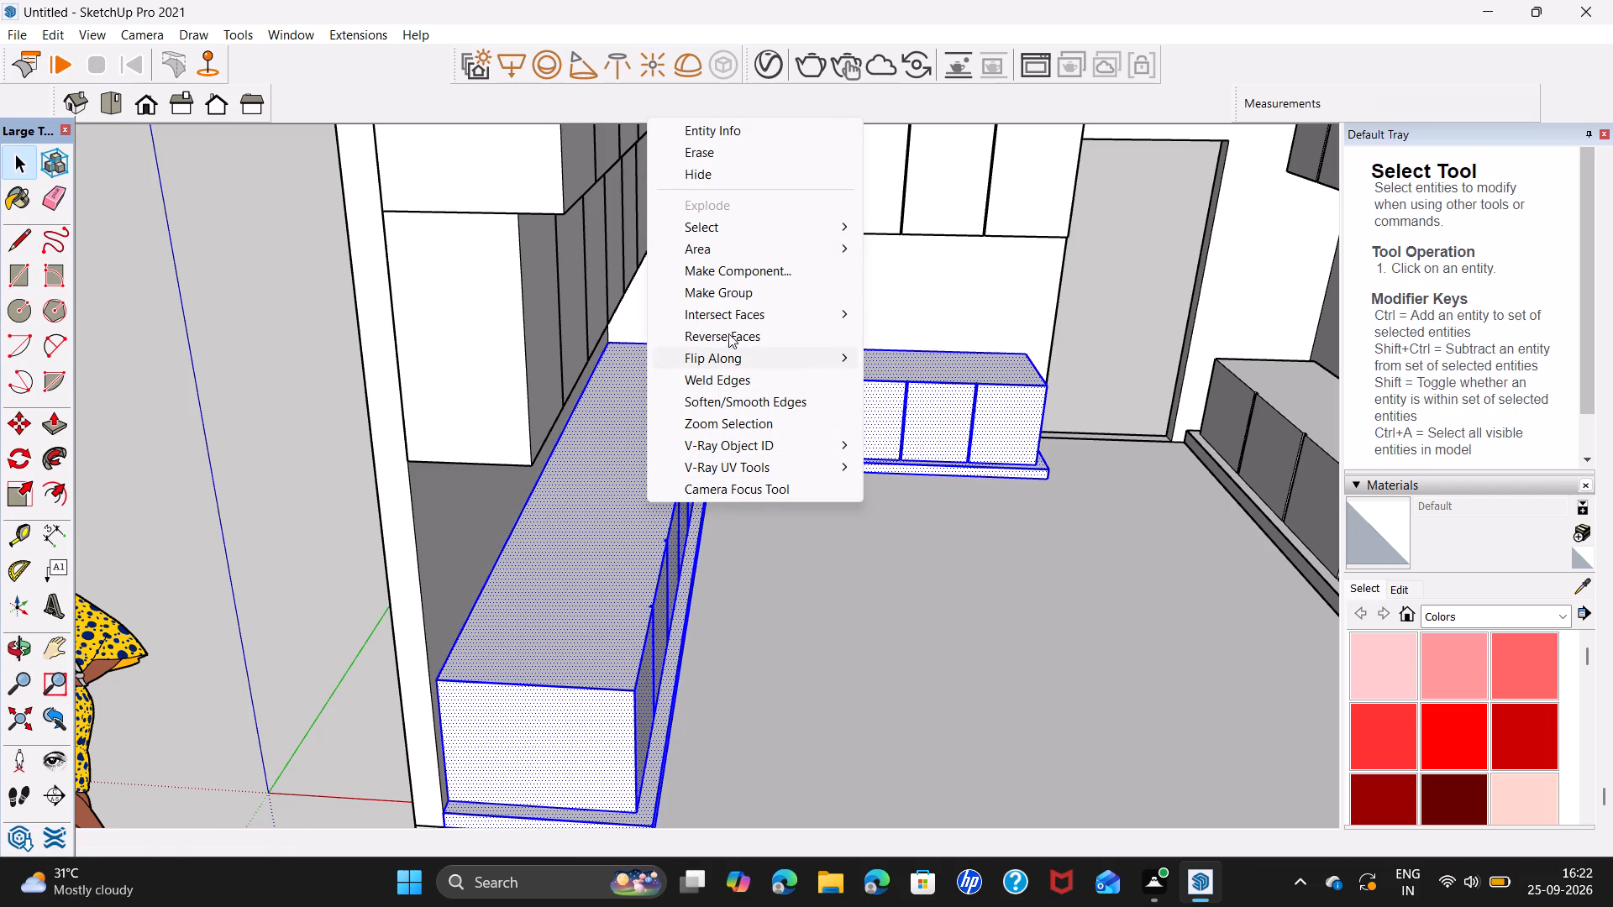
pyautogui.click(749, 286)
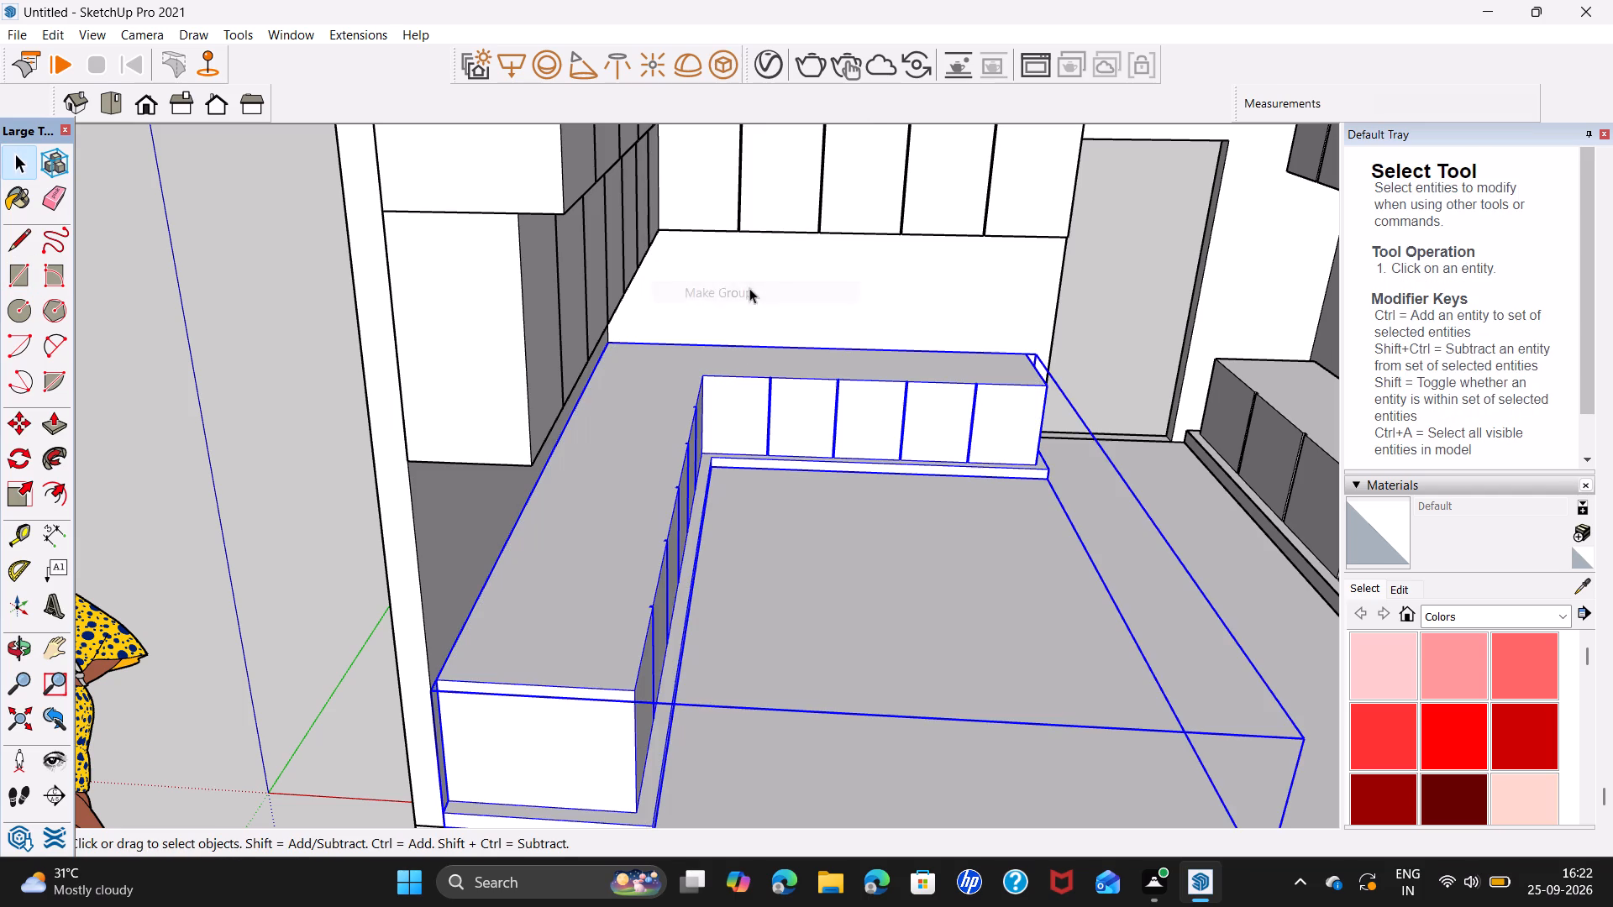
pyautogui.press('space')
pyautogui.click(310, 616)
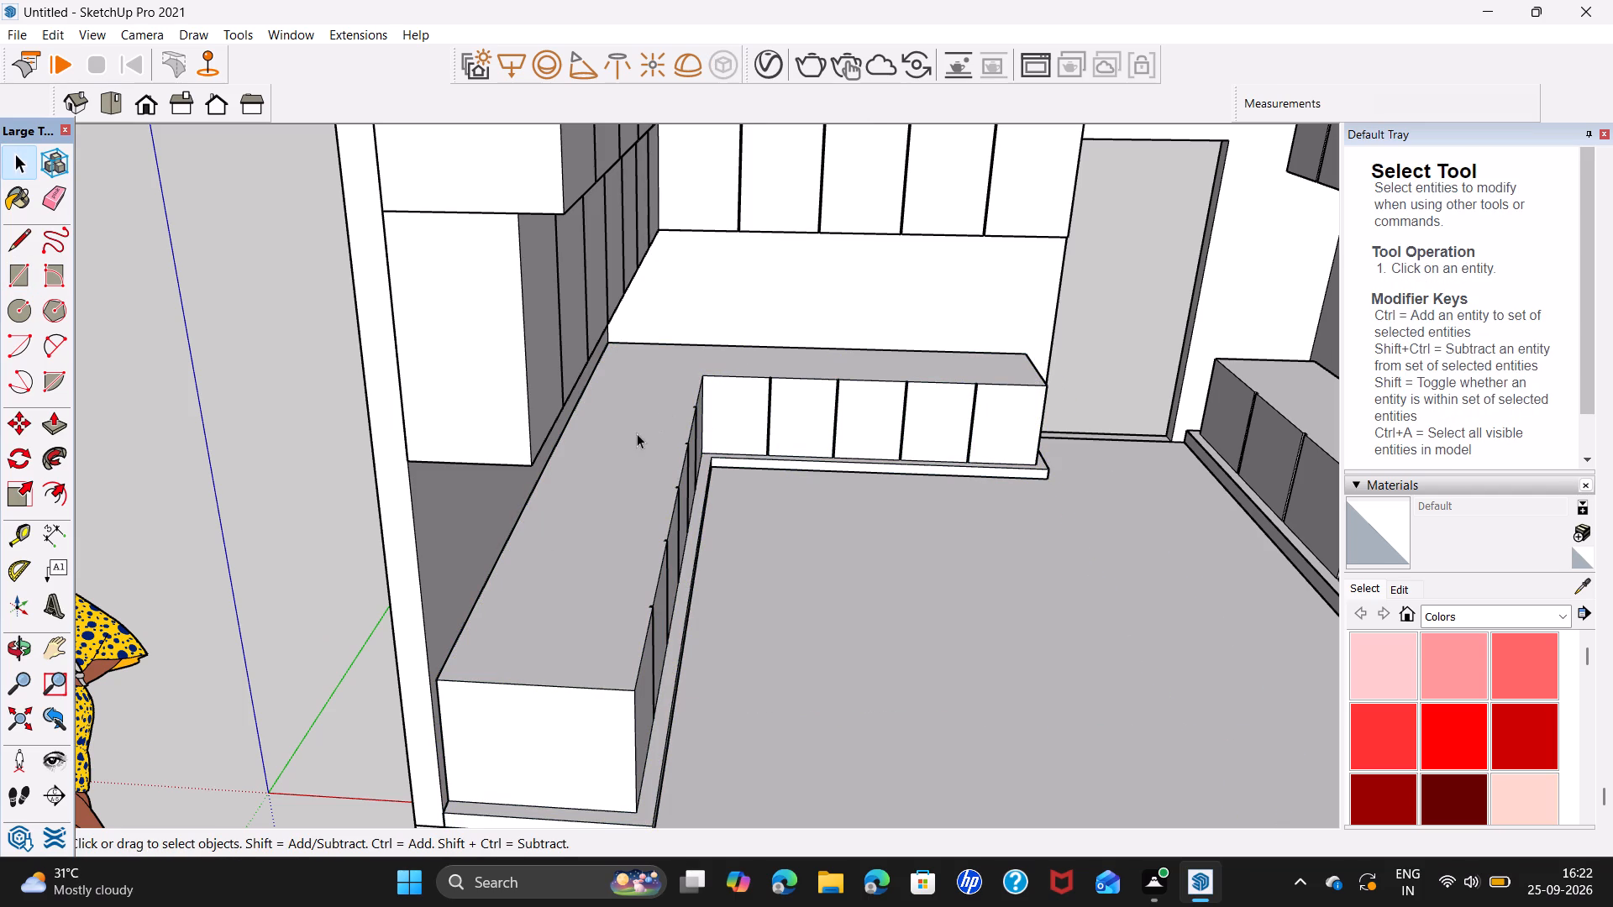
# Draw a rectangle about 2' 7 7/8" by 15' 8 3/4" over the top of the L-shaped cabinet's side-wall leg.
pyautogui.press('r')
pyautogui.click(613, 344)
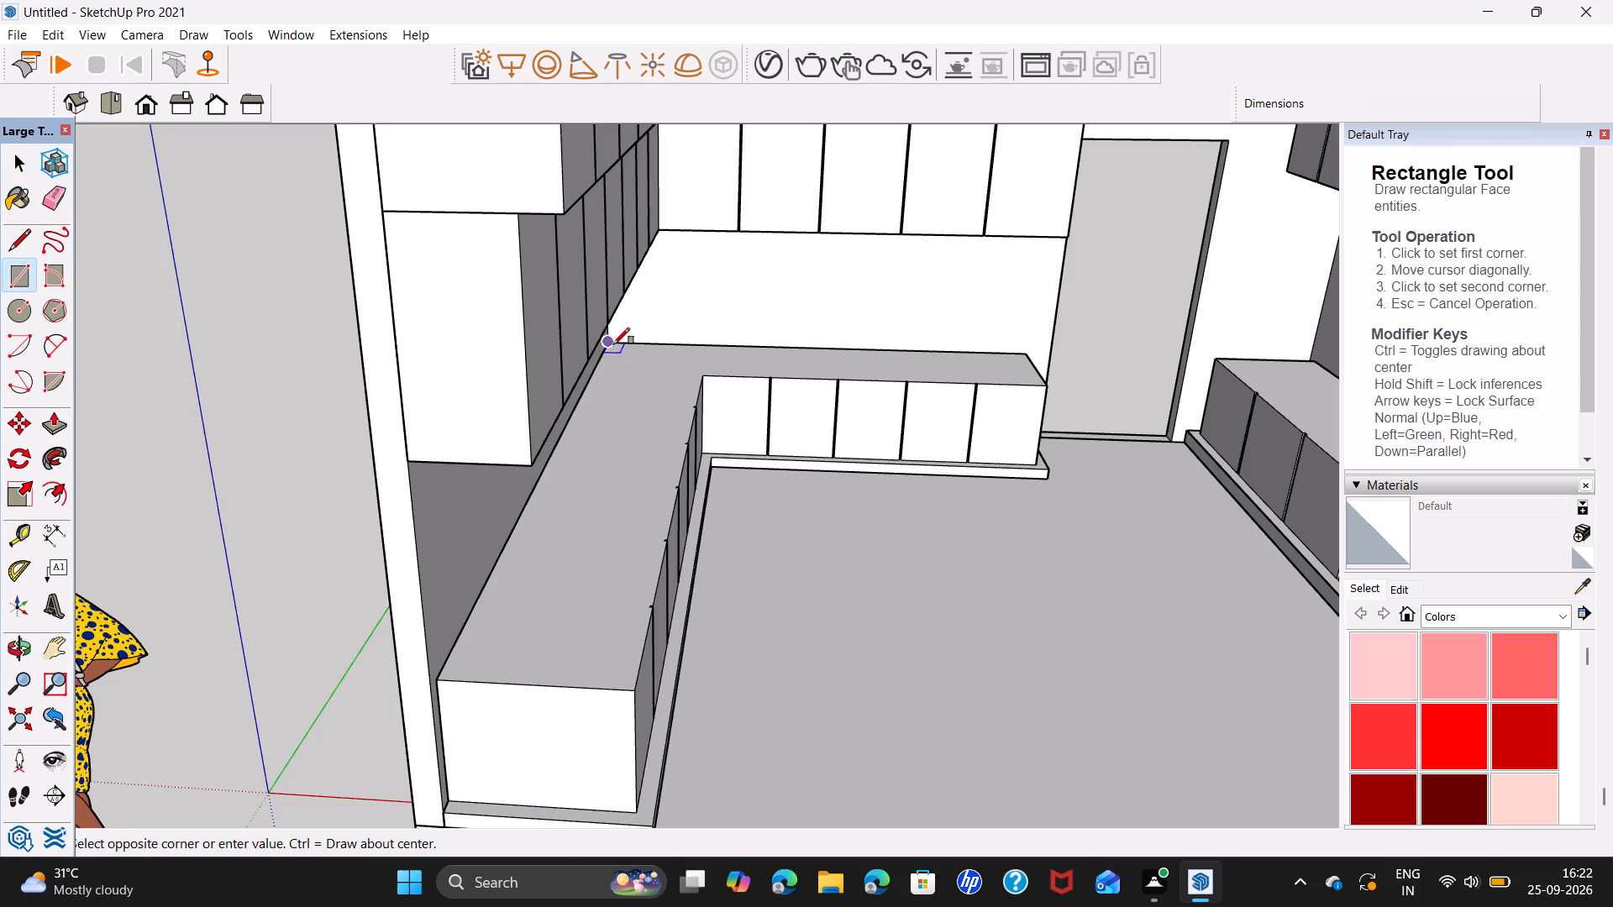
pyautogui.click(631, 694)
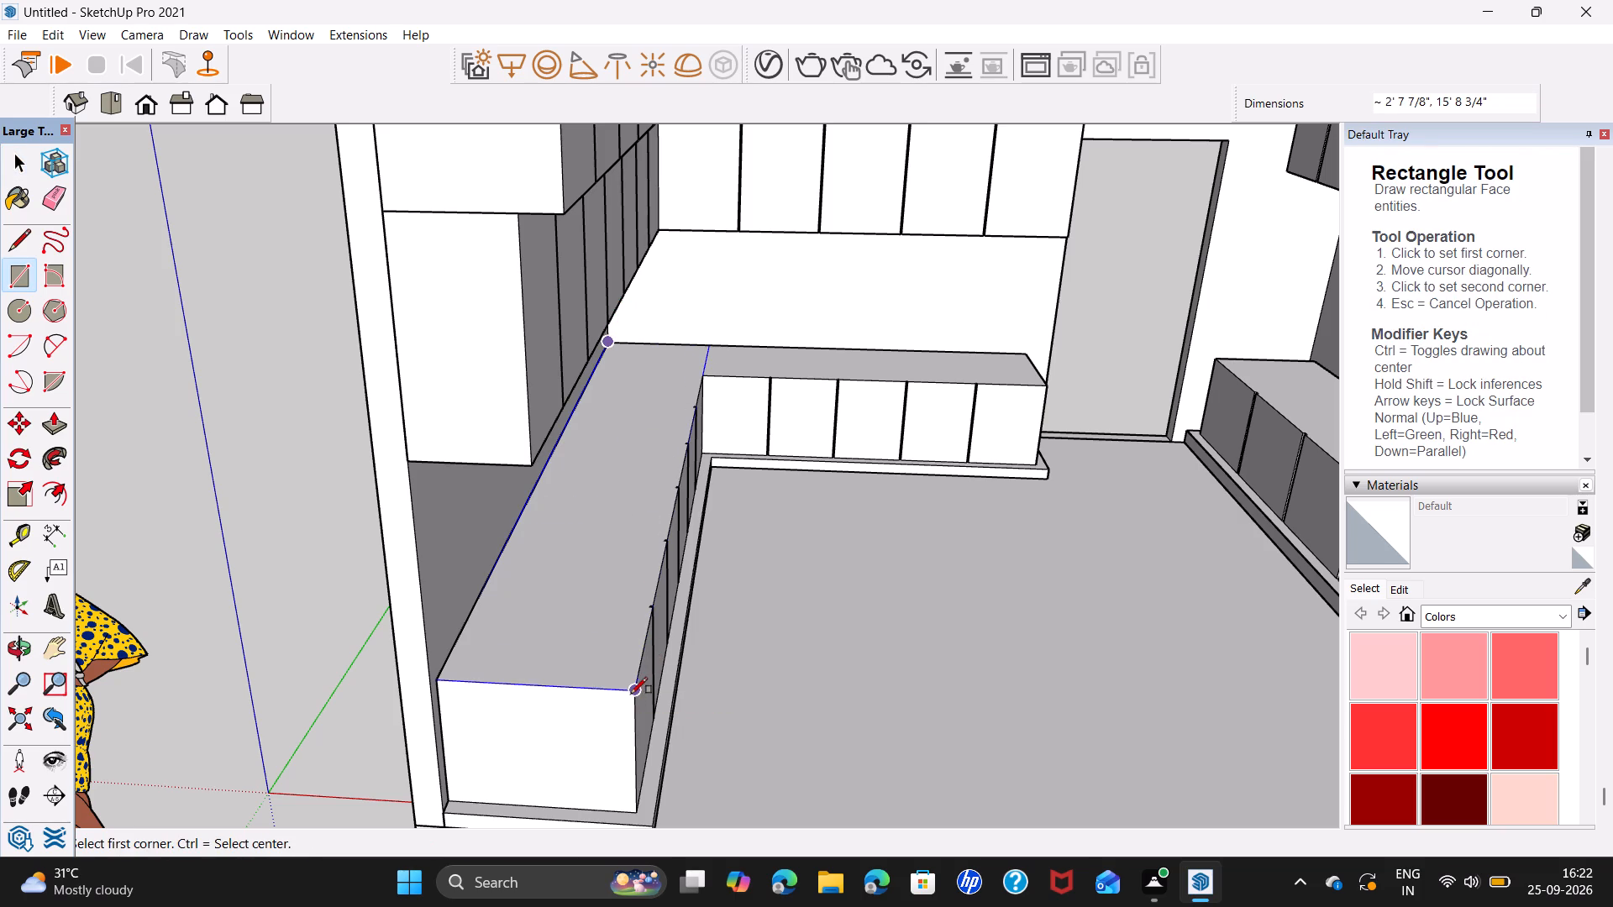
pyautogui.press('space')
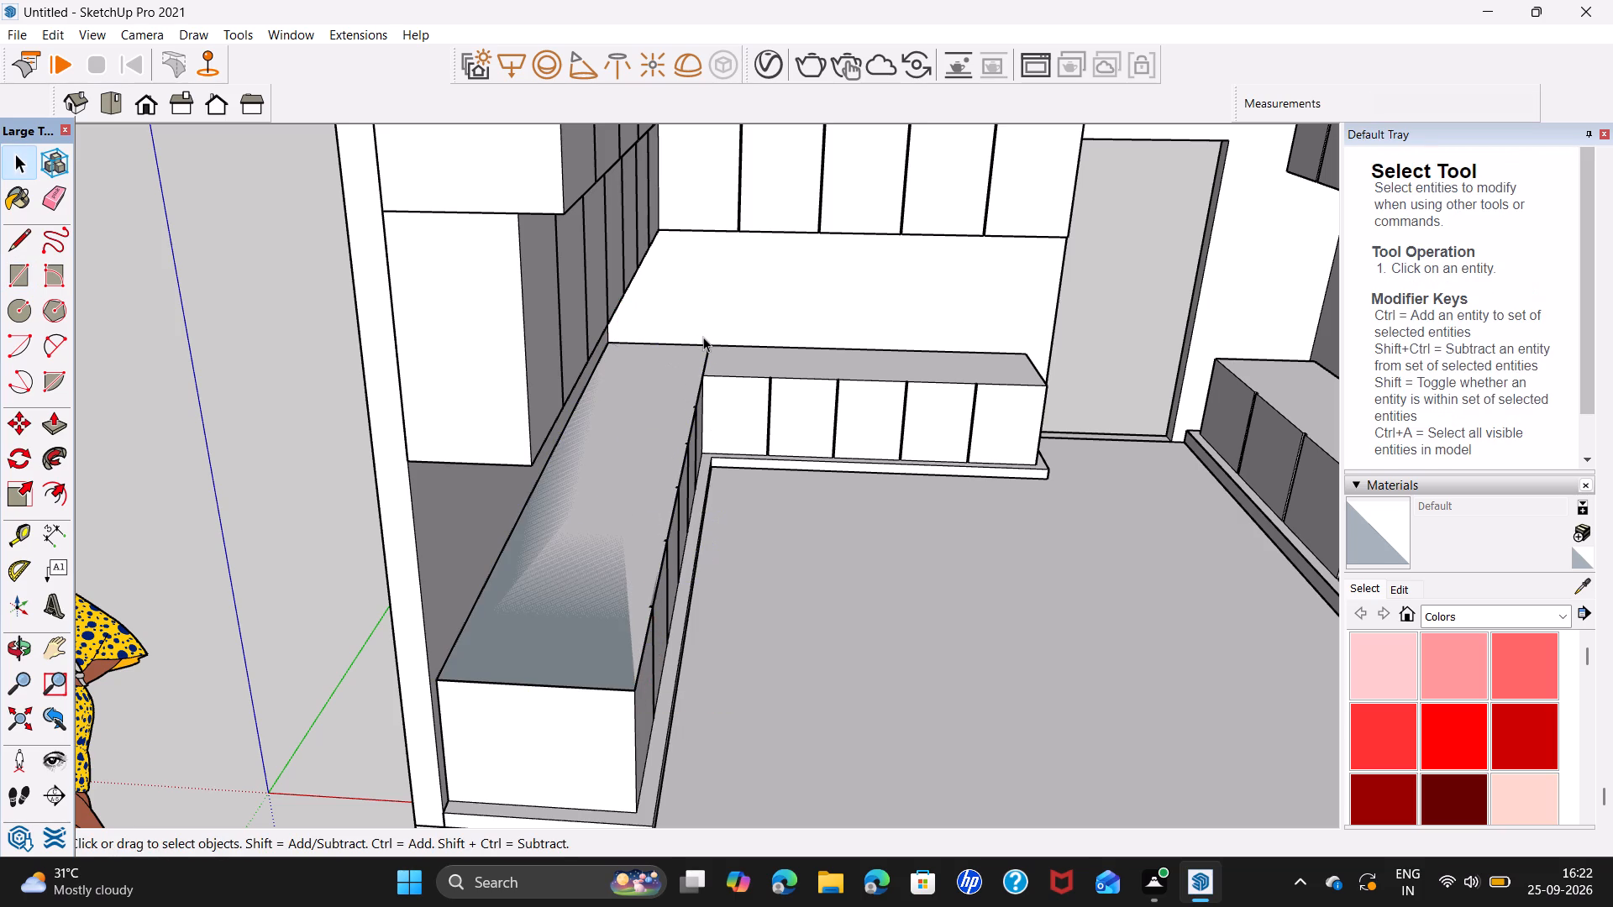
# Draw a second rectangle over the back-wall leg's top, from its front corner beside the doorway to the inner wall corner.
pyautogui.press('r')
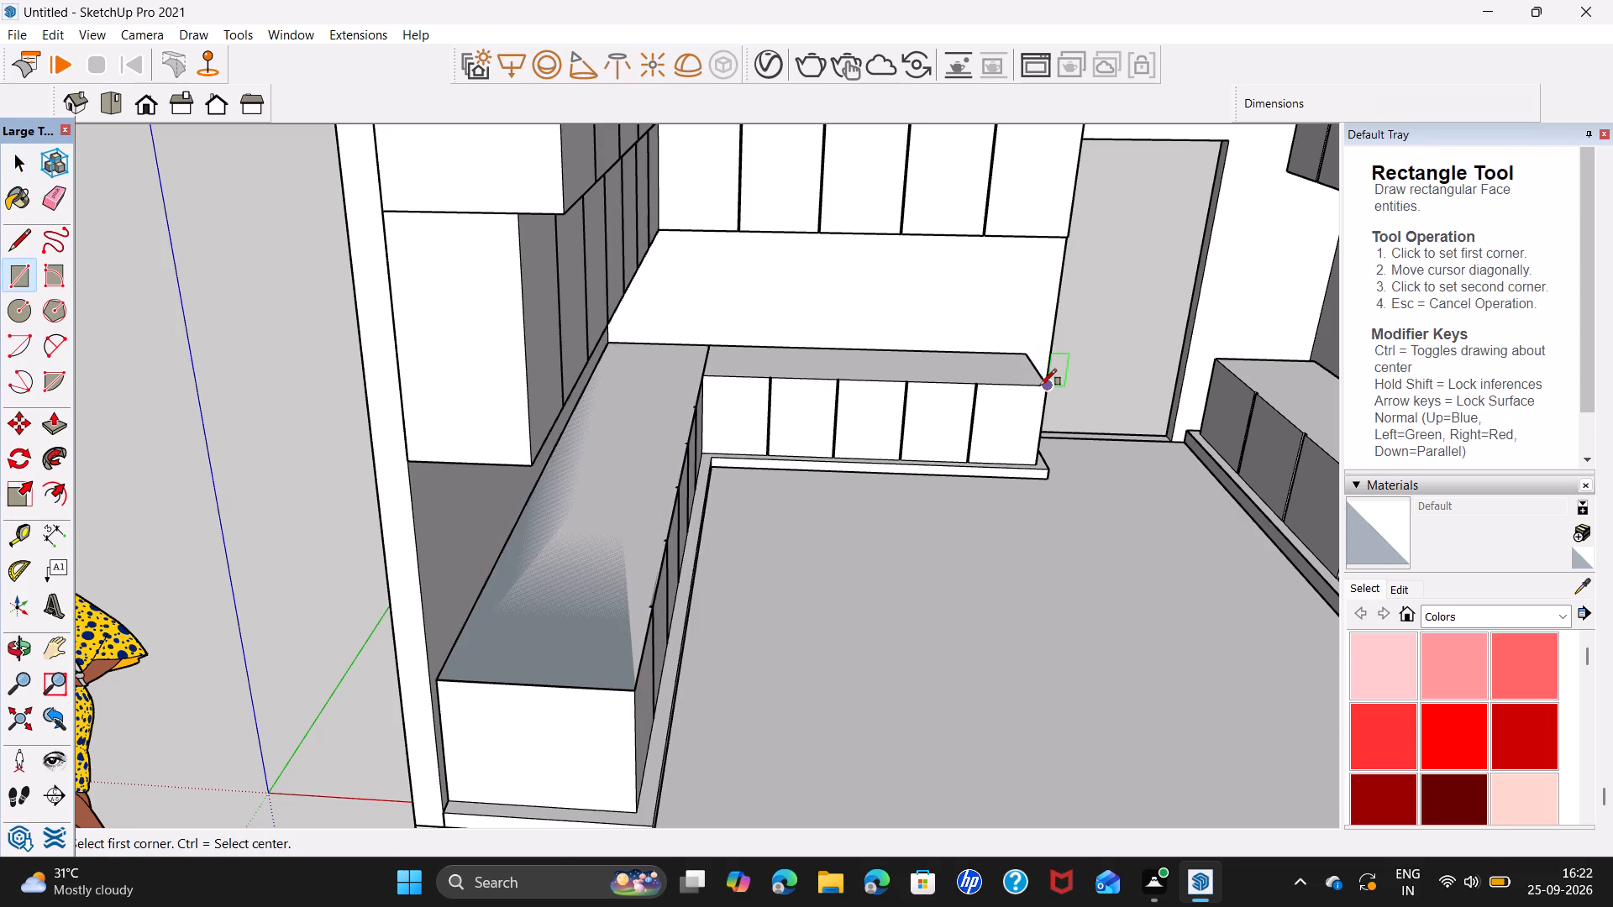
pyautogui.click(1048, 382)
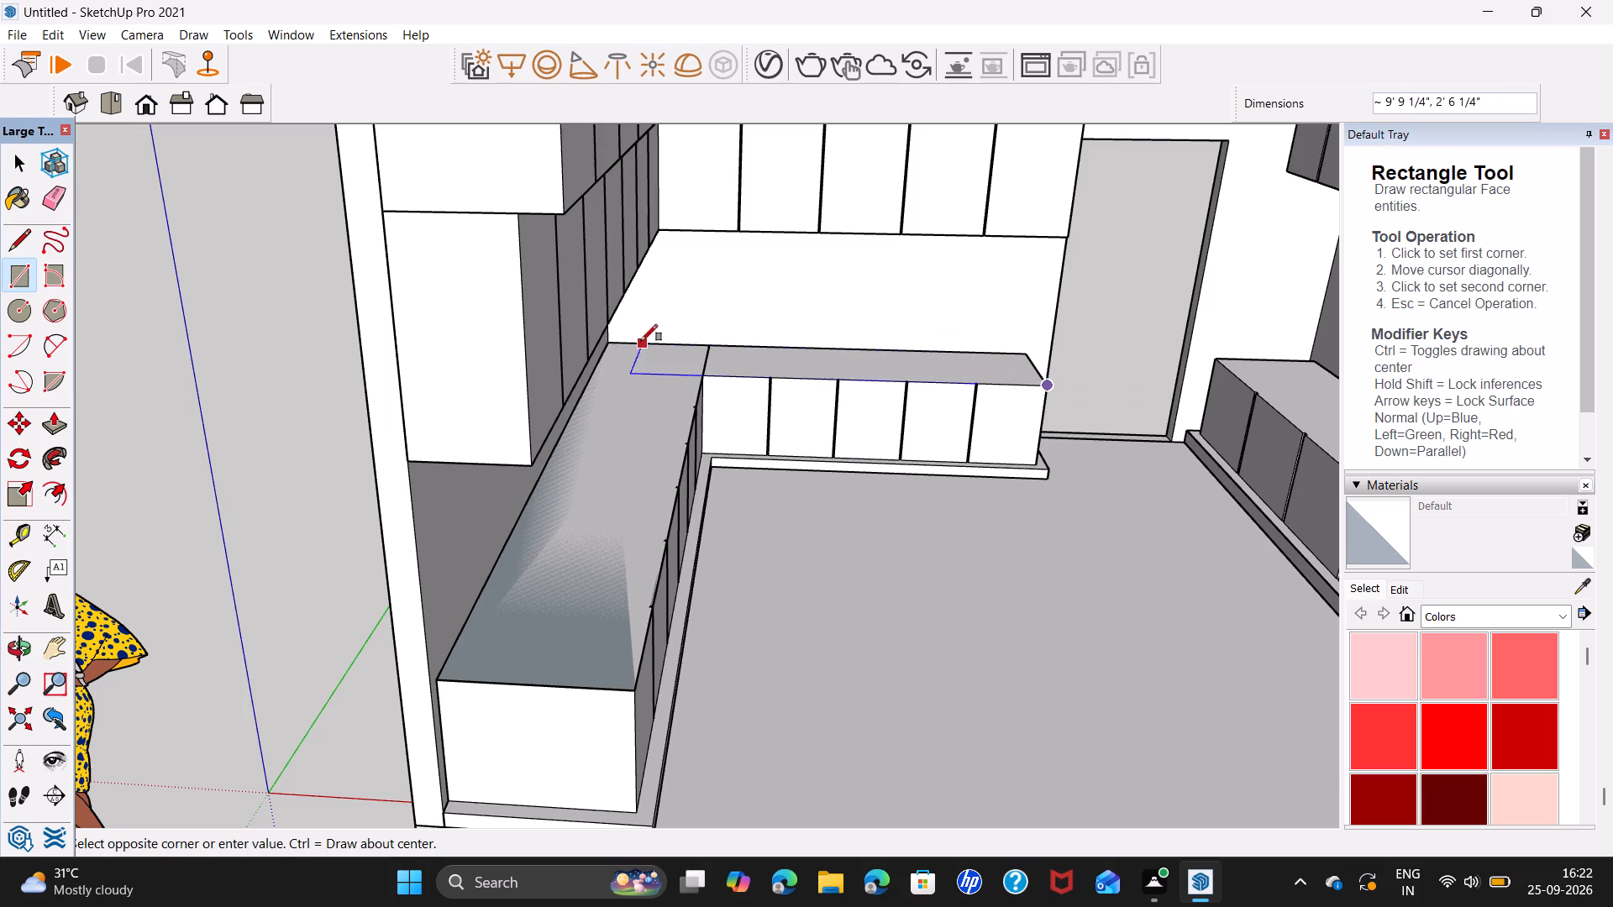
pyautogui.click(611, 344)
pyautogui.press('space')
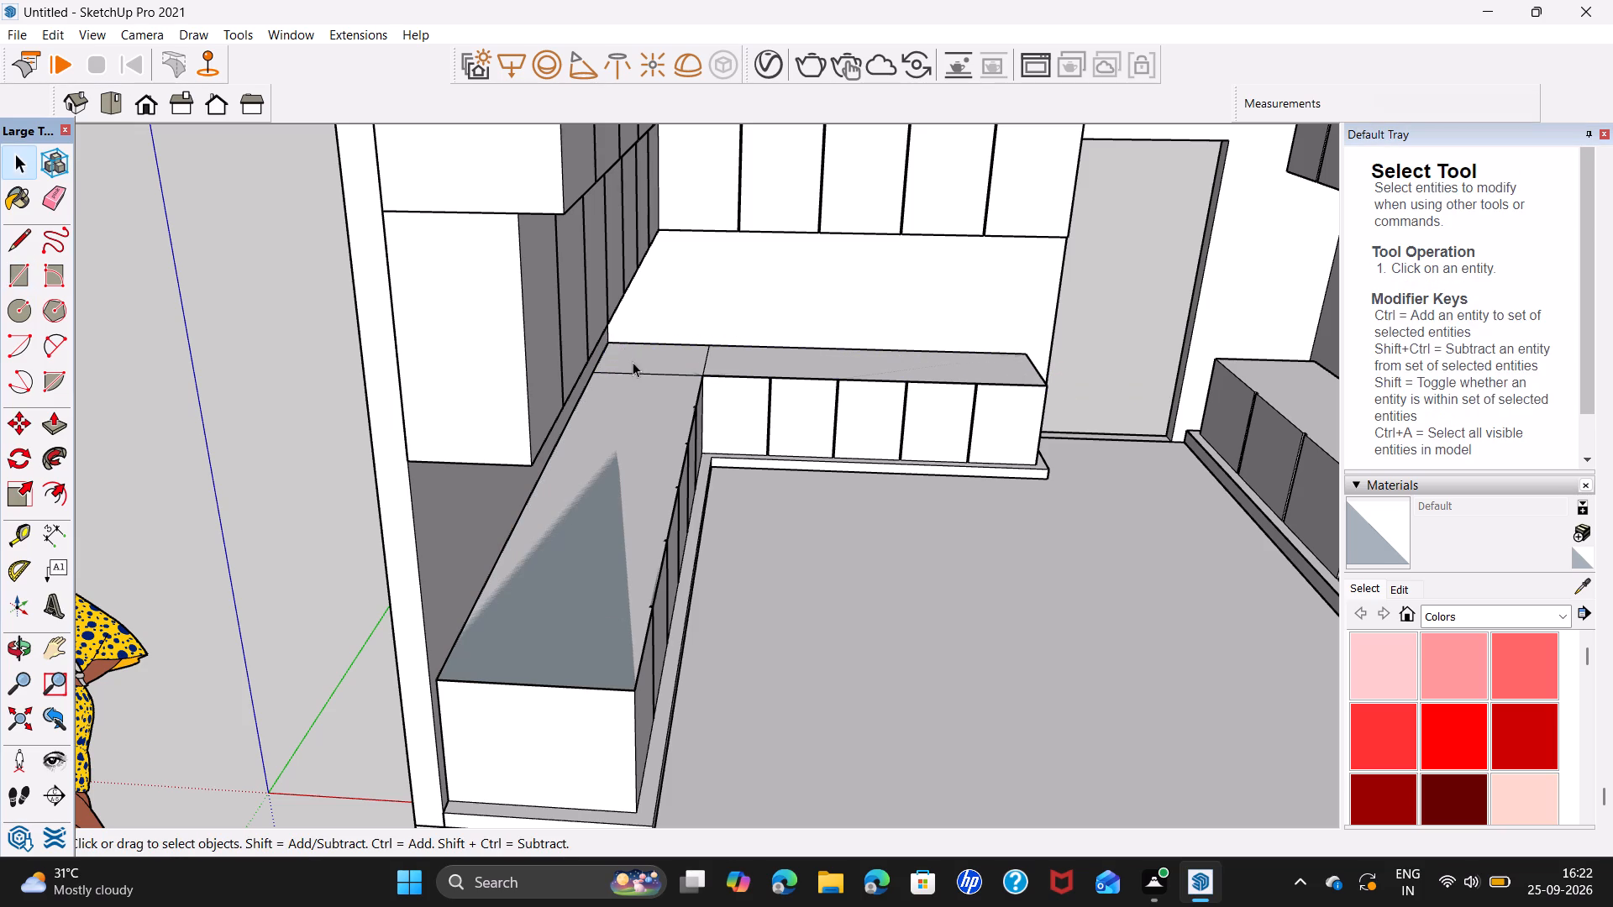
# Delete the two overlapping edges at the inner corner to merge the rectangles into one L-shaped countertop face.
pyautogui.click(641, 374)
pyautogui.press('Delete')
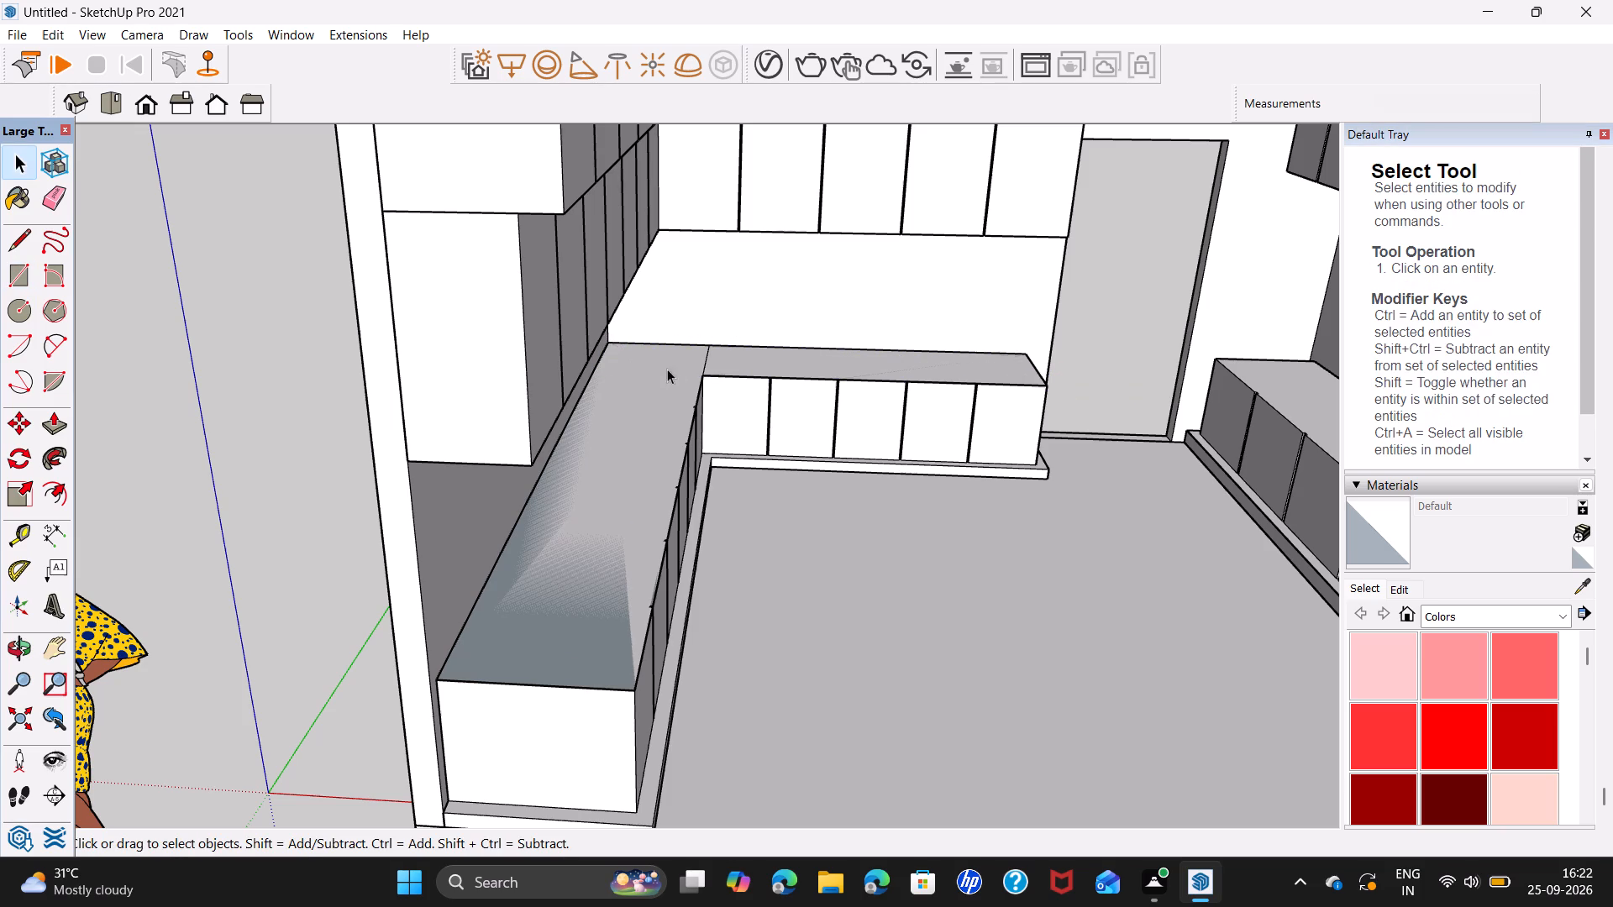
pyautogui.click(704, 362)
pyautogui.press('Delete')
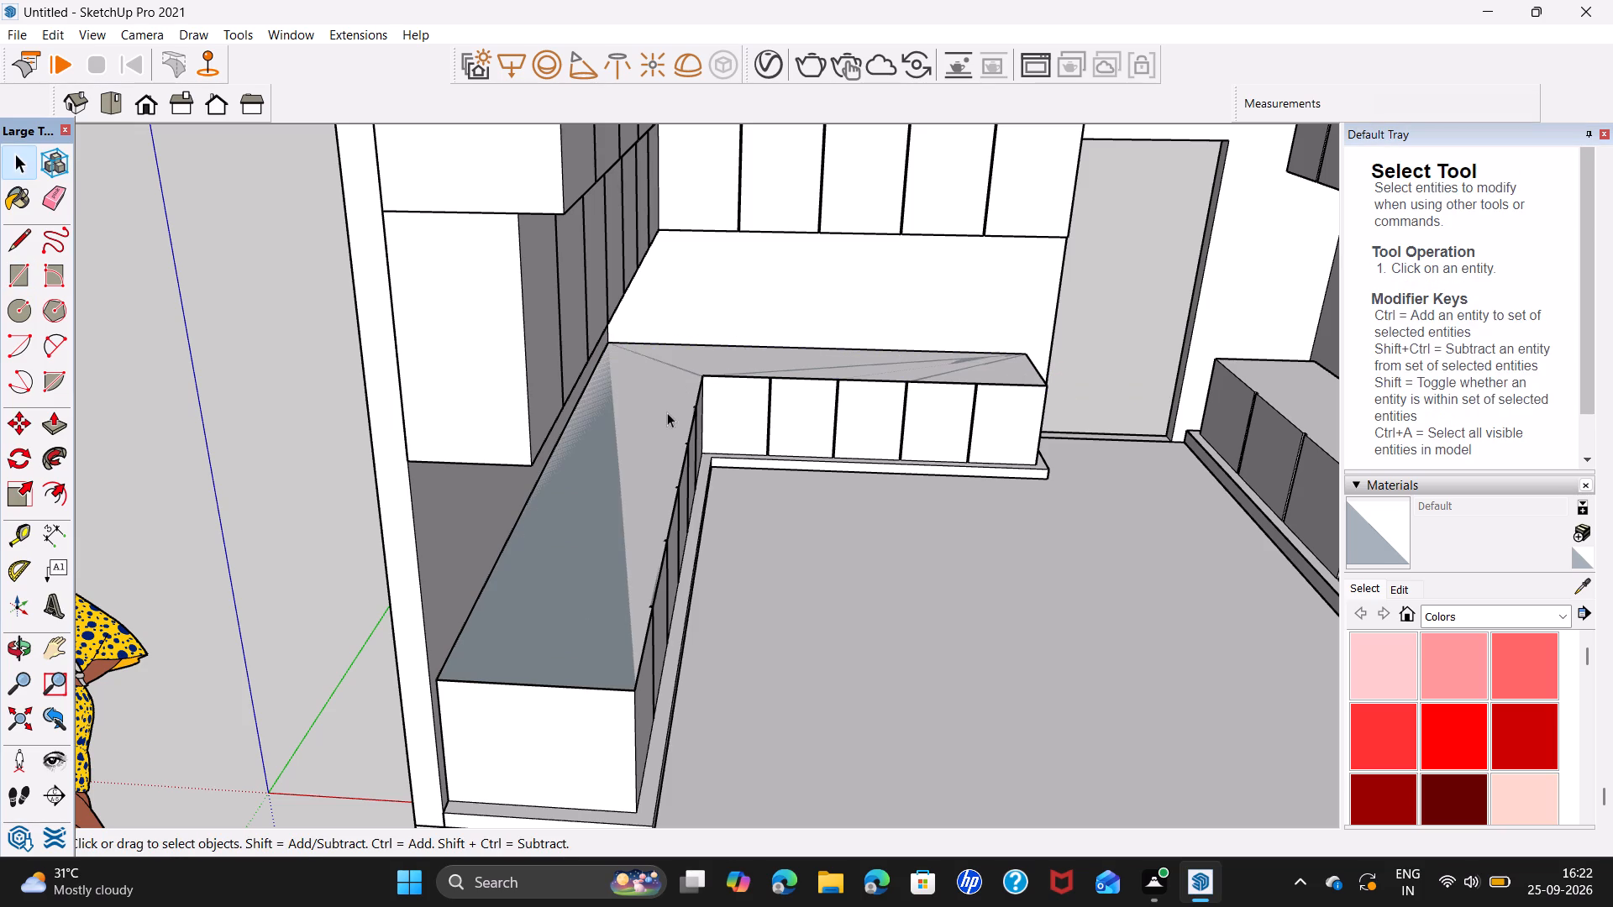
# Reverse the L-shaped countertop face and extrude it 2" upward with Push/Pull.
pyautogui.rightClick(650, 437)
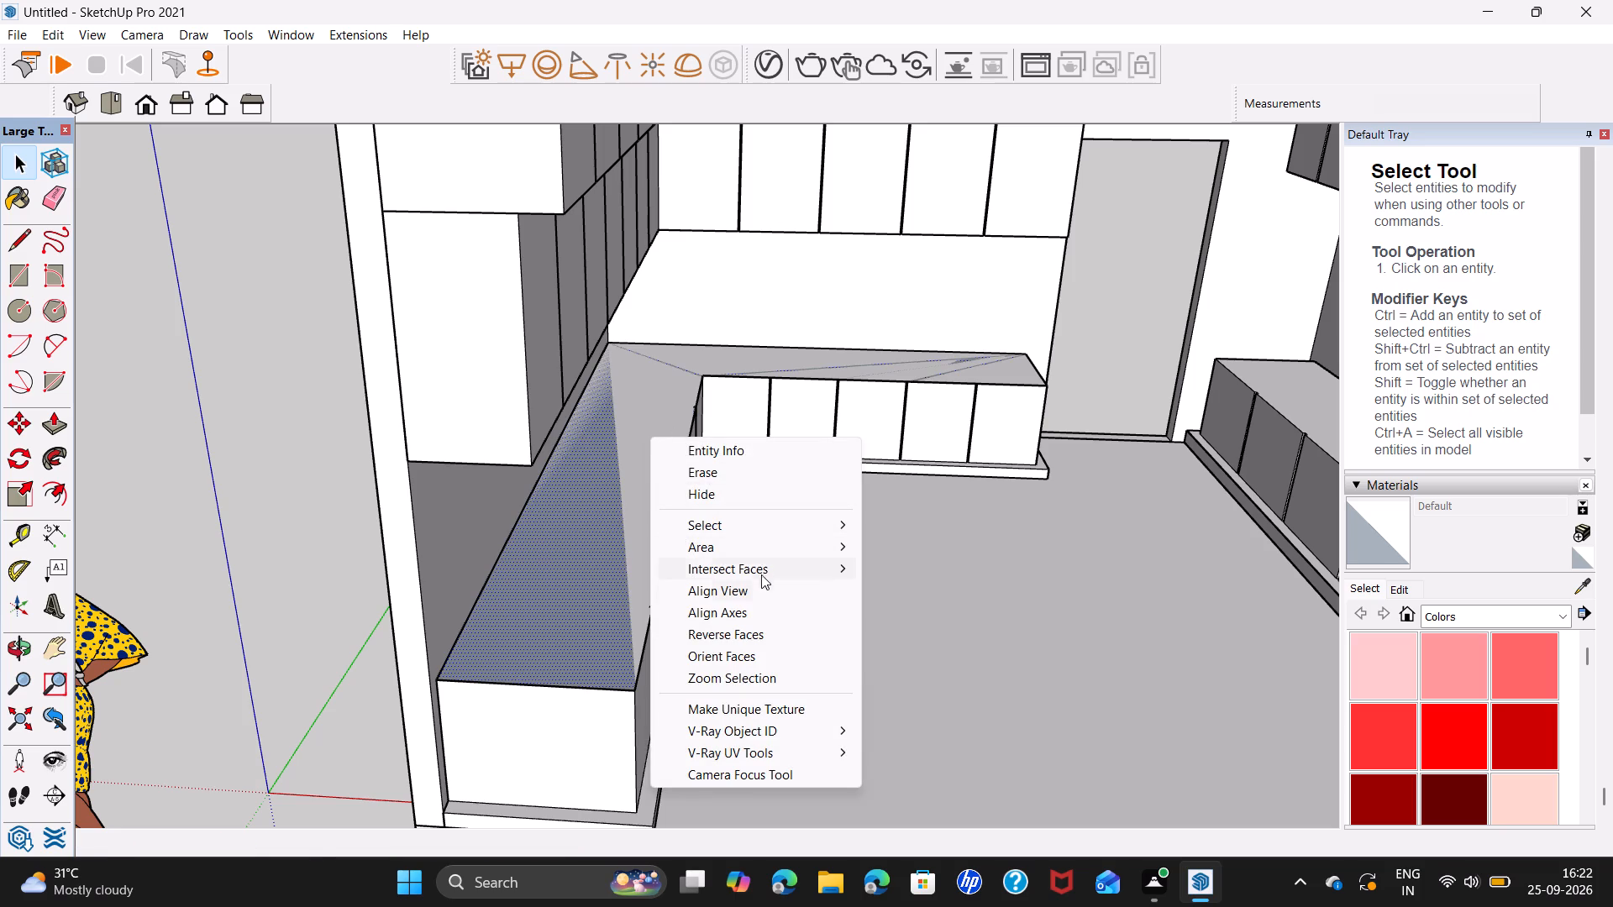
pyautogui.click(757, 630)
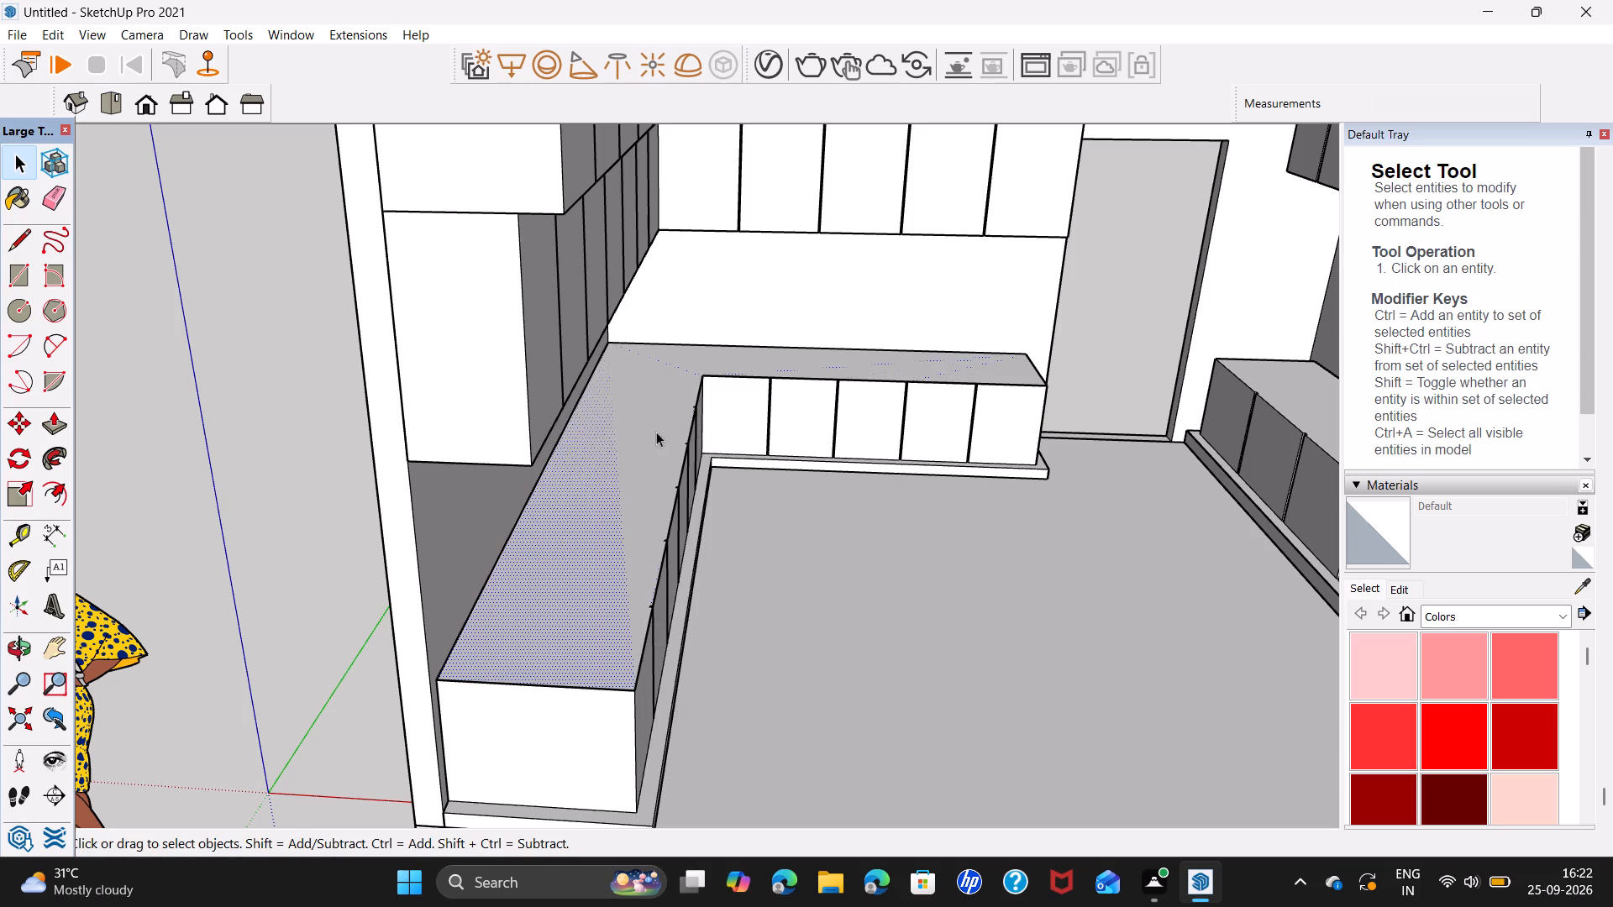
pyautogui.press('p')
pyautogui.click(649, 445)
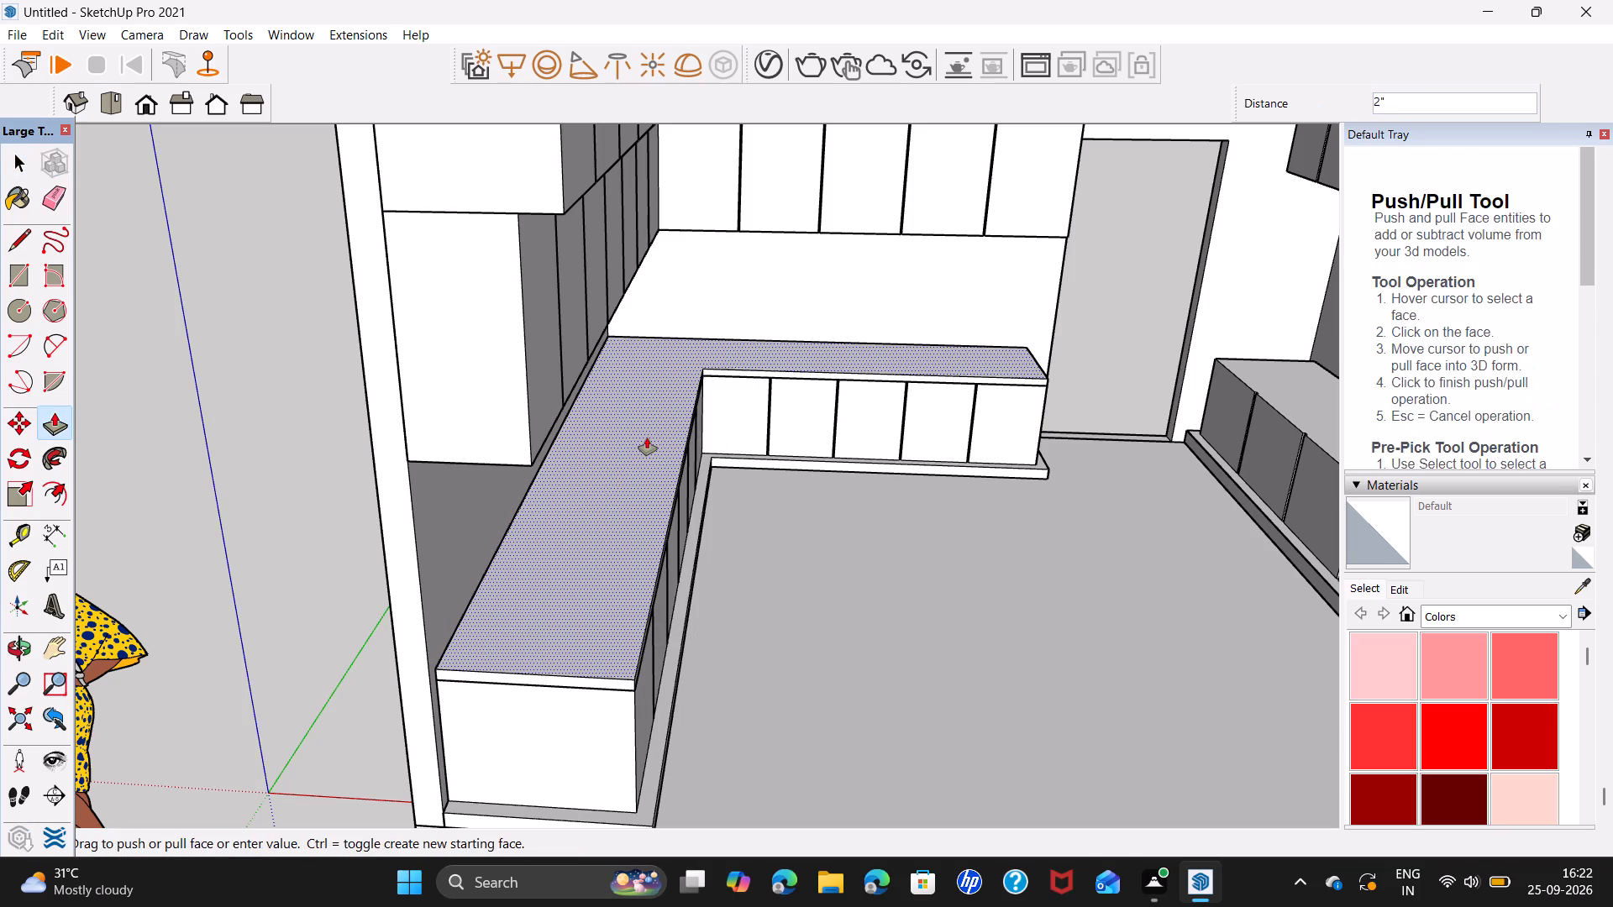
pyautogui.press('2')
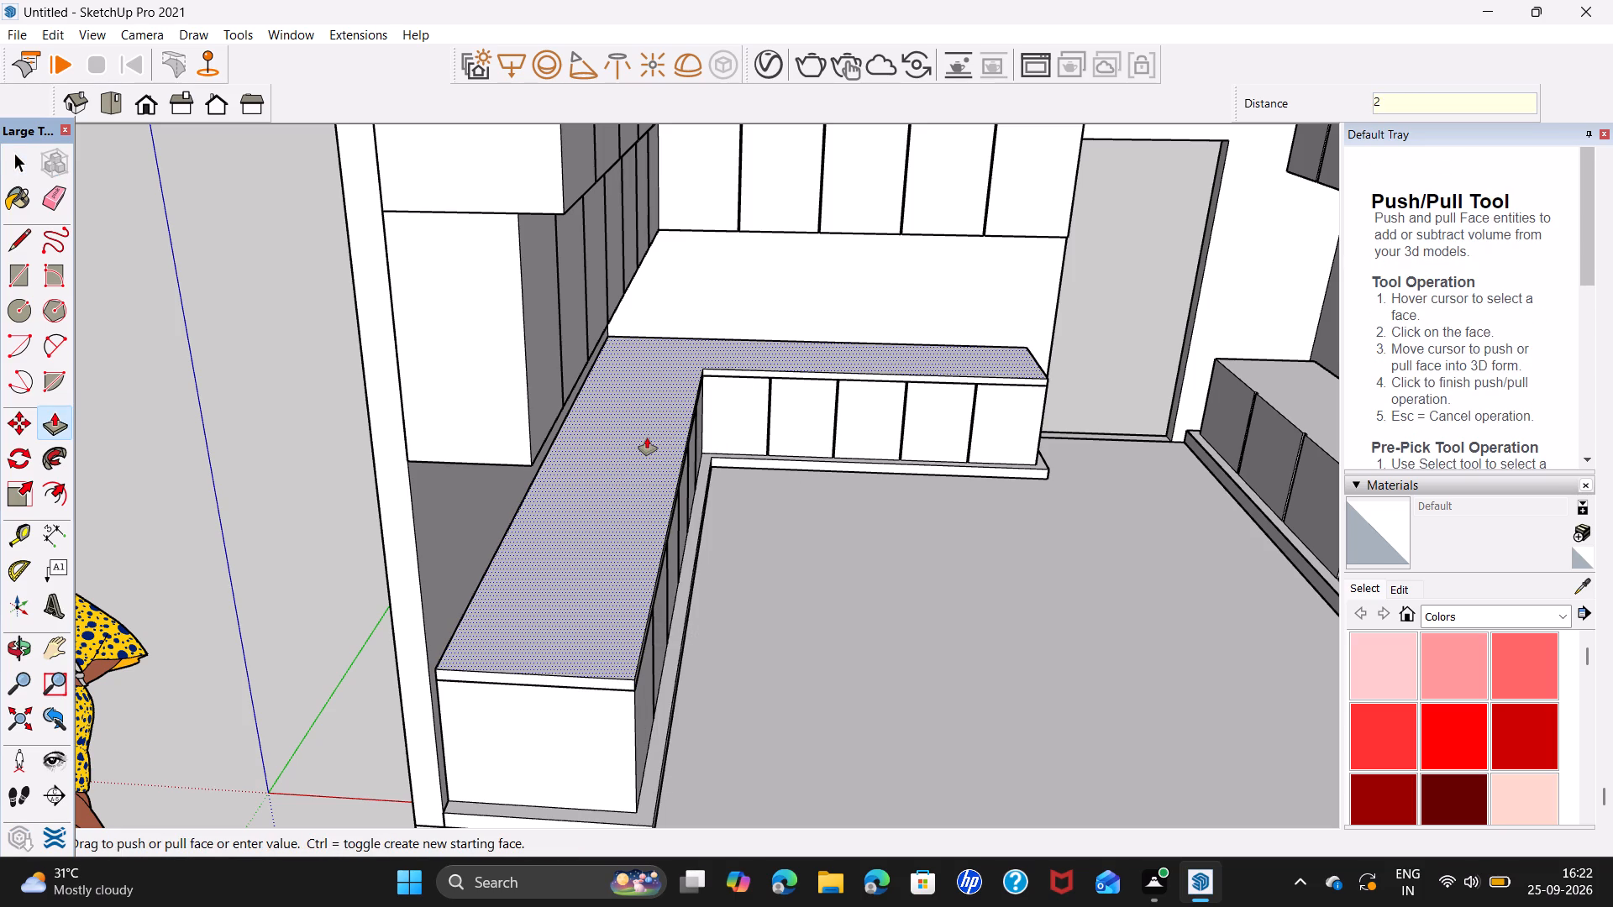
pyautogui.press('Return')
pyautogui.press('space')
# Group all connected geometry of the extruded L-shaped countertop.
pyautogui.moveTo(685, 612); pyautogui.dragTo(547, 492, button='middle')
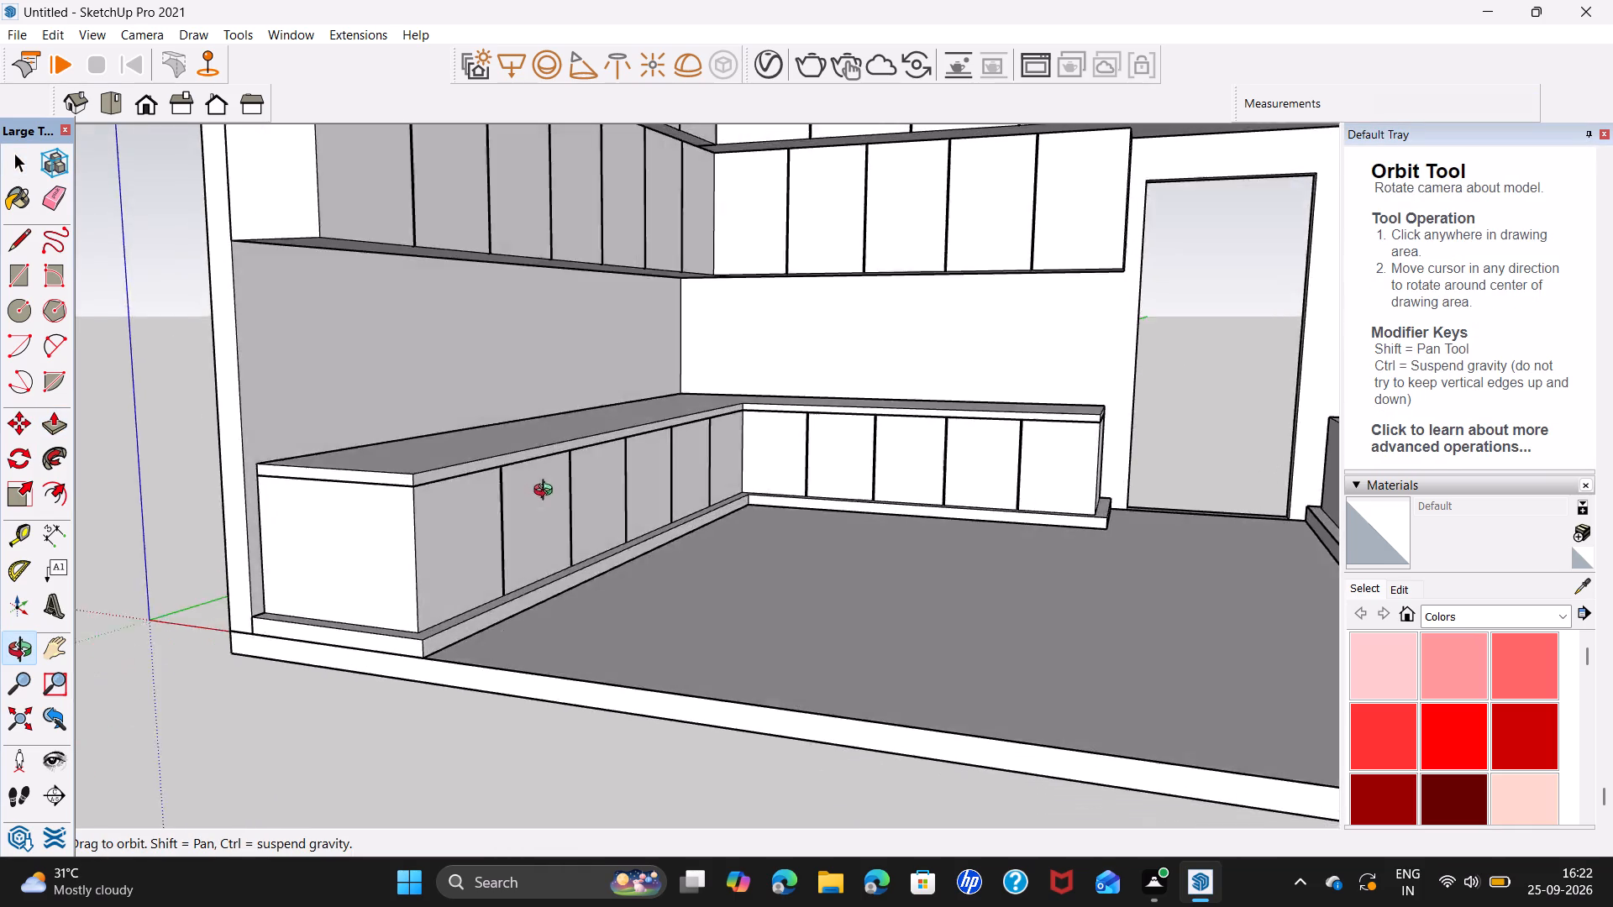
pyautogui.moveTo(547, 492); pyautogui.dragTo(908, 553, button='middle')
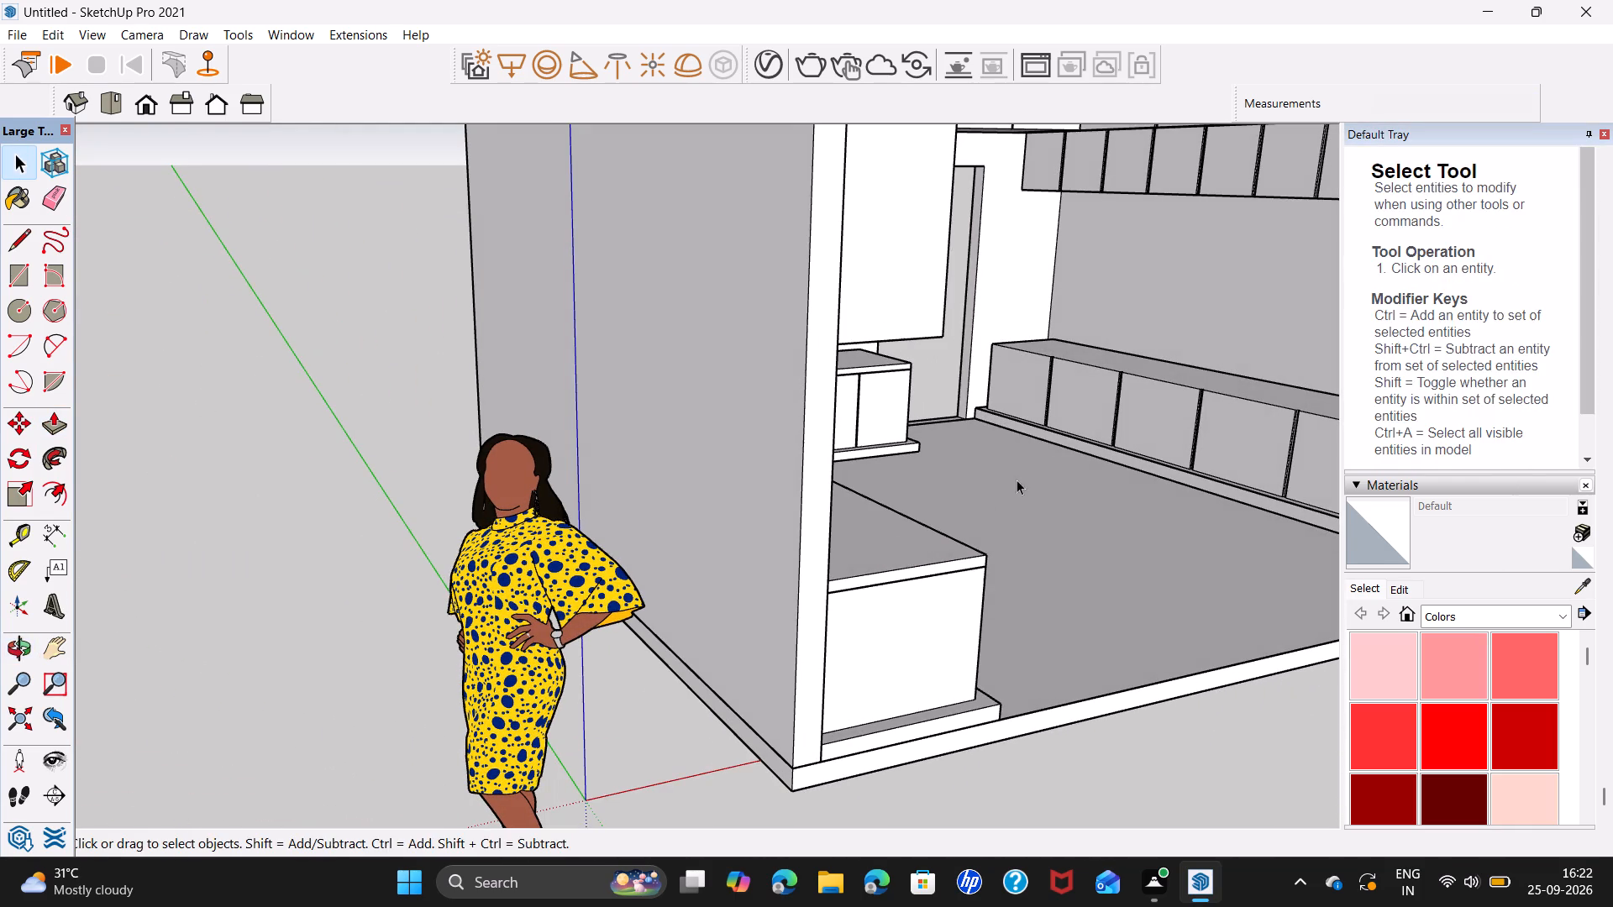
pyautogui.moveTo(1054, 474); pyautogui.dragTo(780, 483, button='middle')
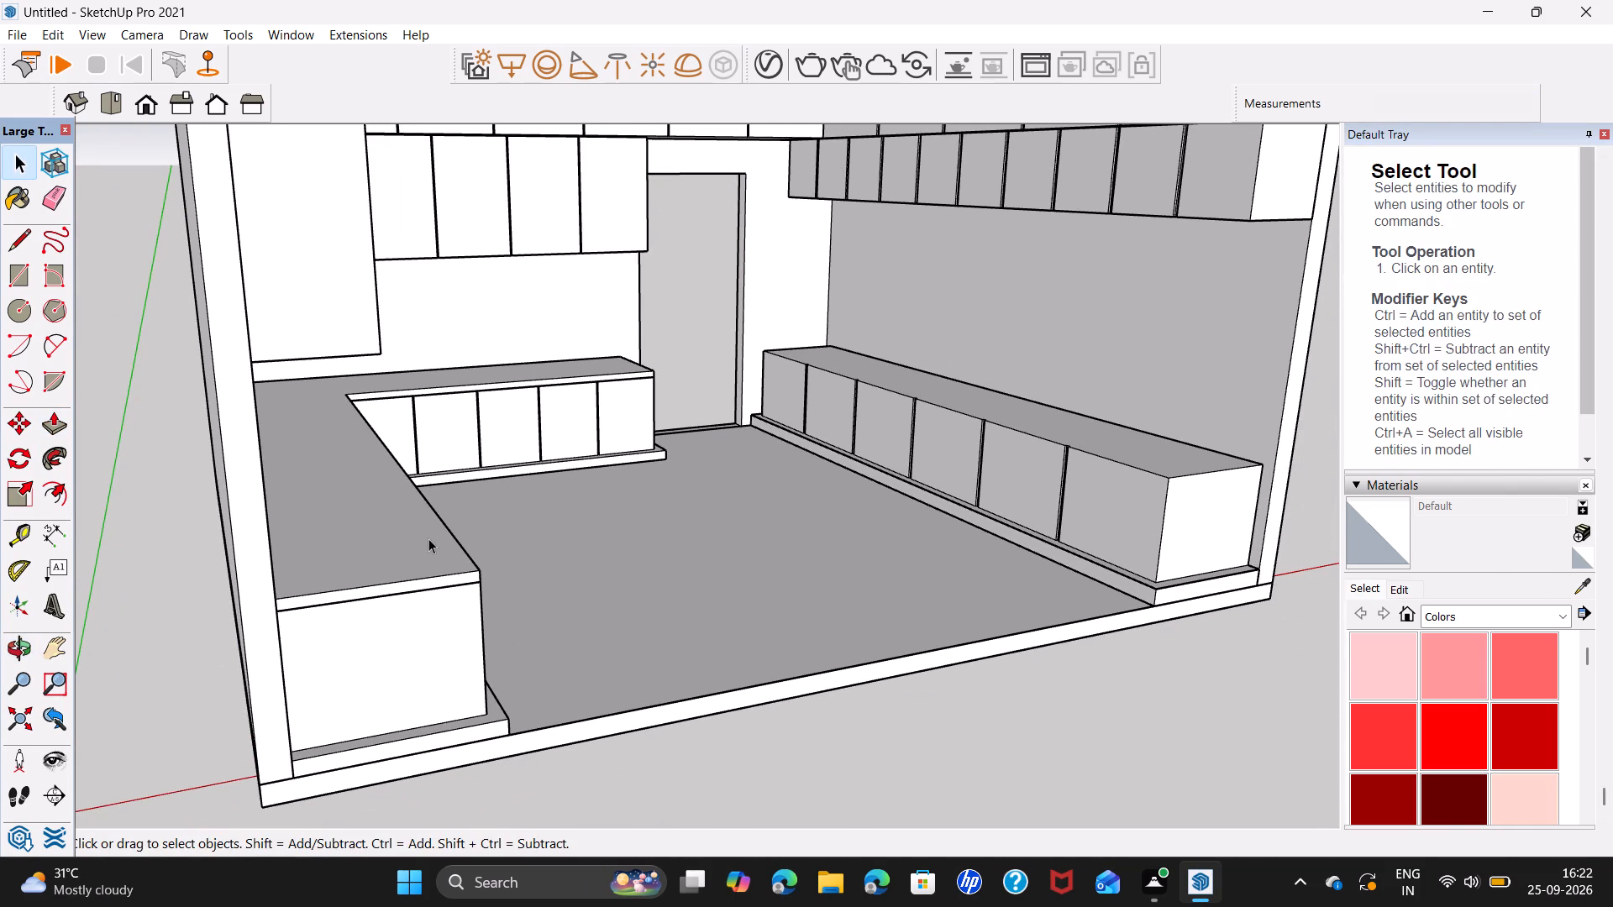
pyautogui.tripleClick(428, 538)
pyautogui.click(428, 538)
pyautogui.rightClick(428, 538)
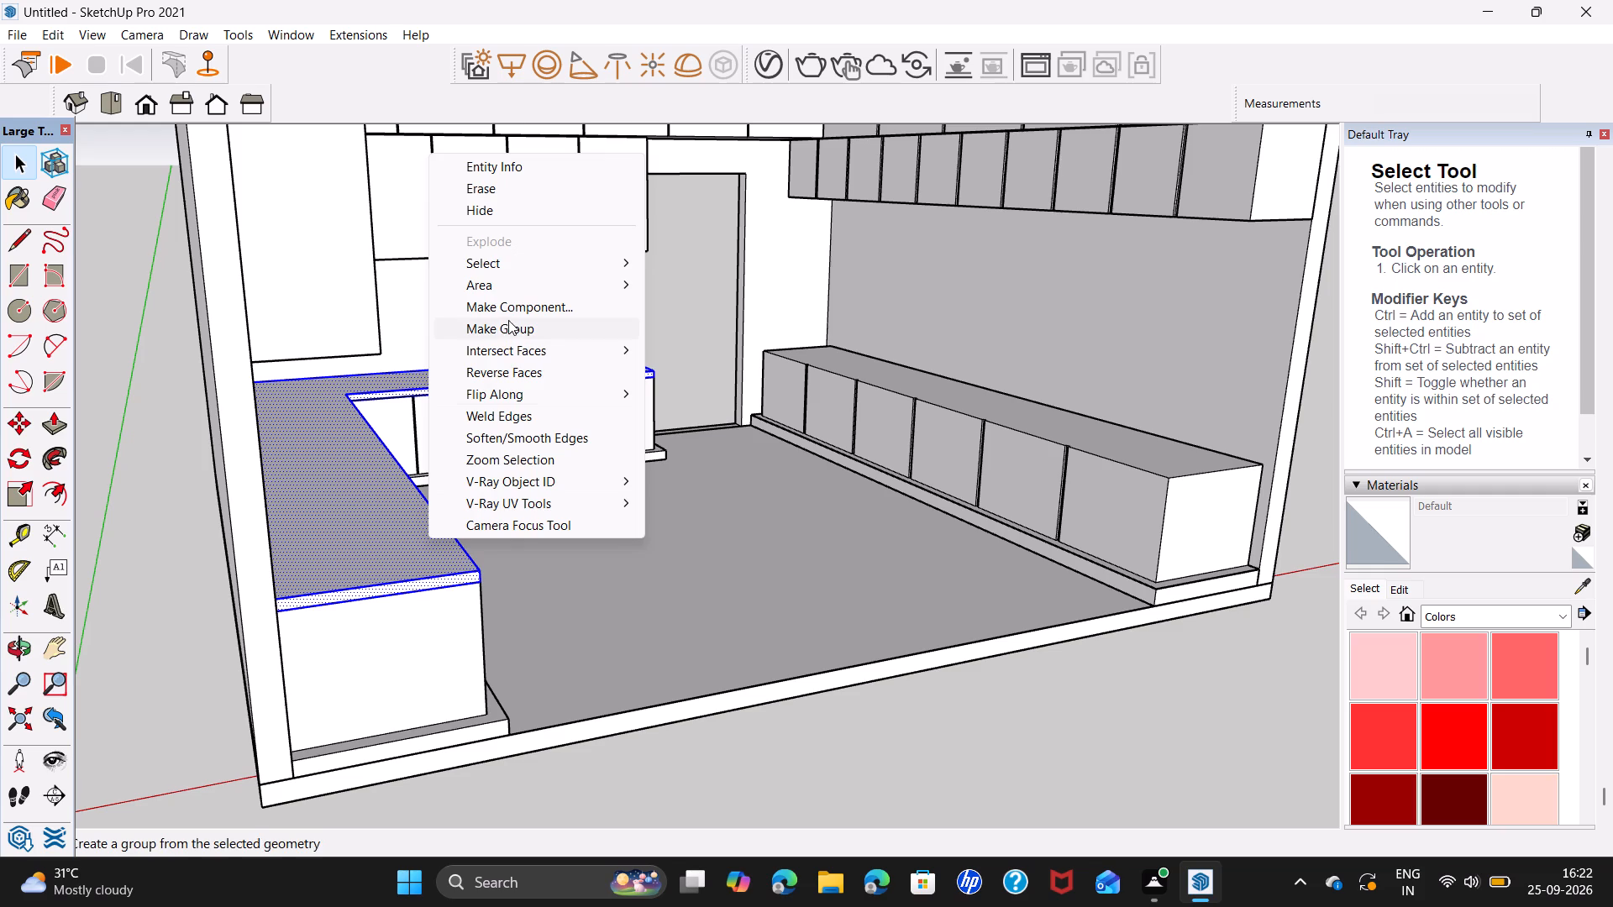
pyautogui.click(510, 323)
pyautogui.press('space')
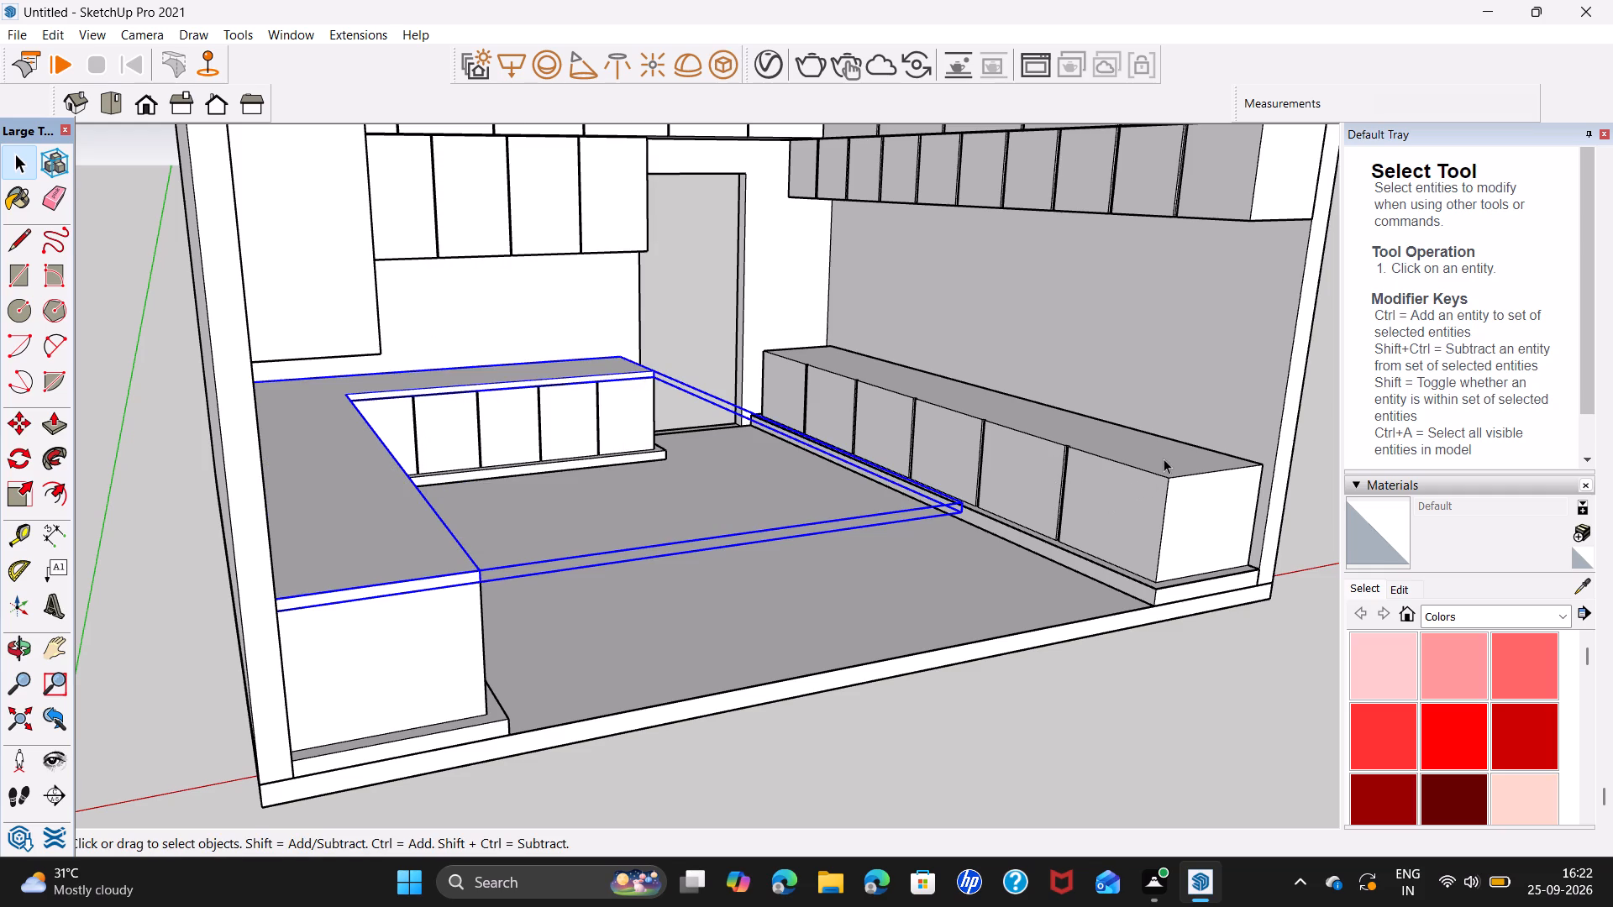
# Group all connected geometry of the straight base cabinet along the opposite side wall, including its plinth, and deselect it.
pyautogui.click(1164, 459)
pyautogui.moveTo(1164, 459); pyautogui.dragTo(1092, 528, button='middle')
pyautogui.tripleClick(1089, 579)
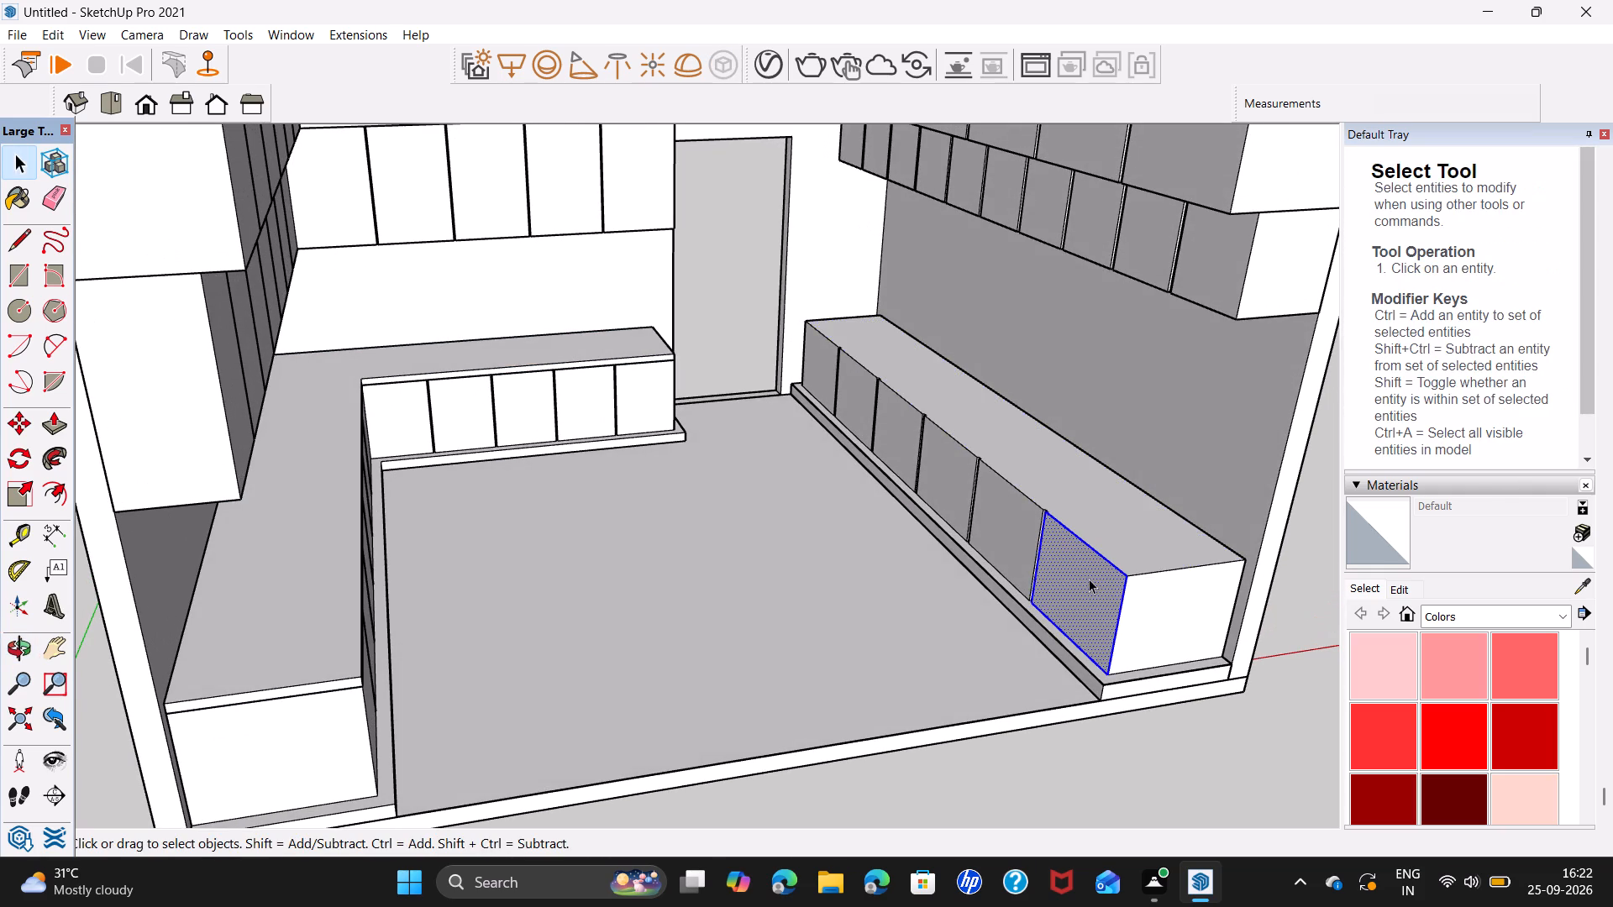
pyautogui.click(1090, 579)
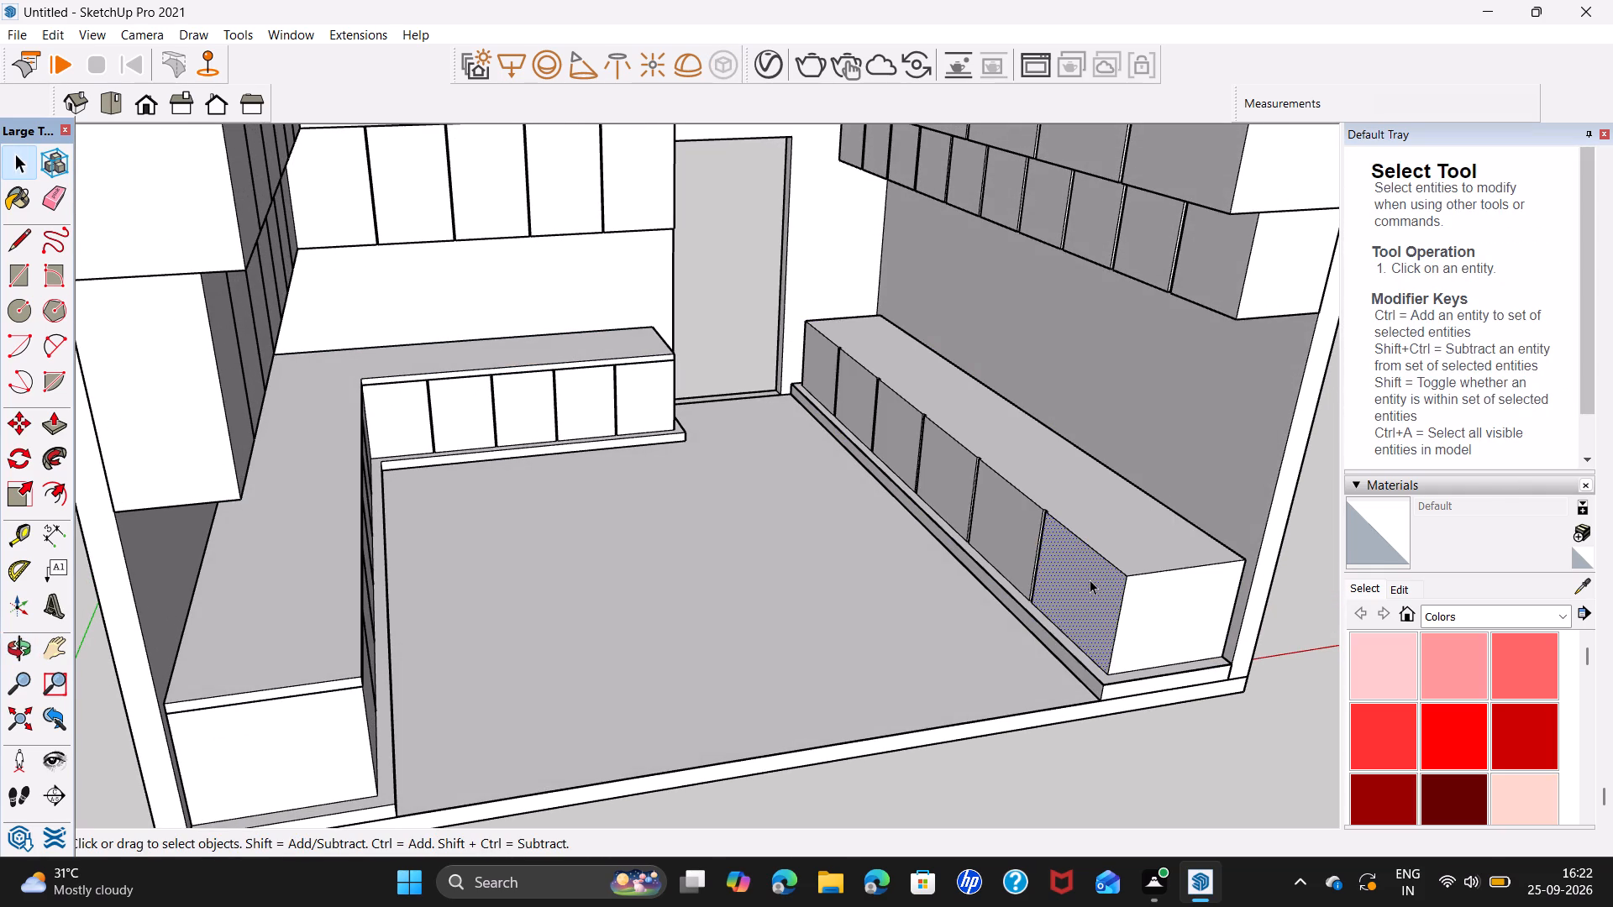
pyautogui.tripleClick(1090, 579)
pyautogui.rightClick(1090, 579)
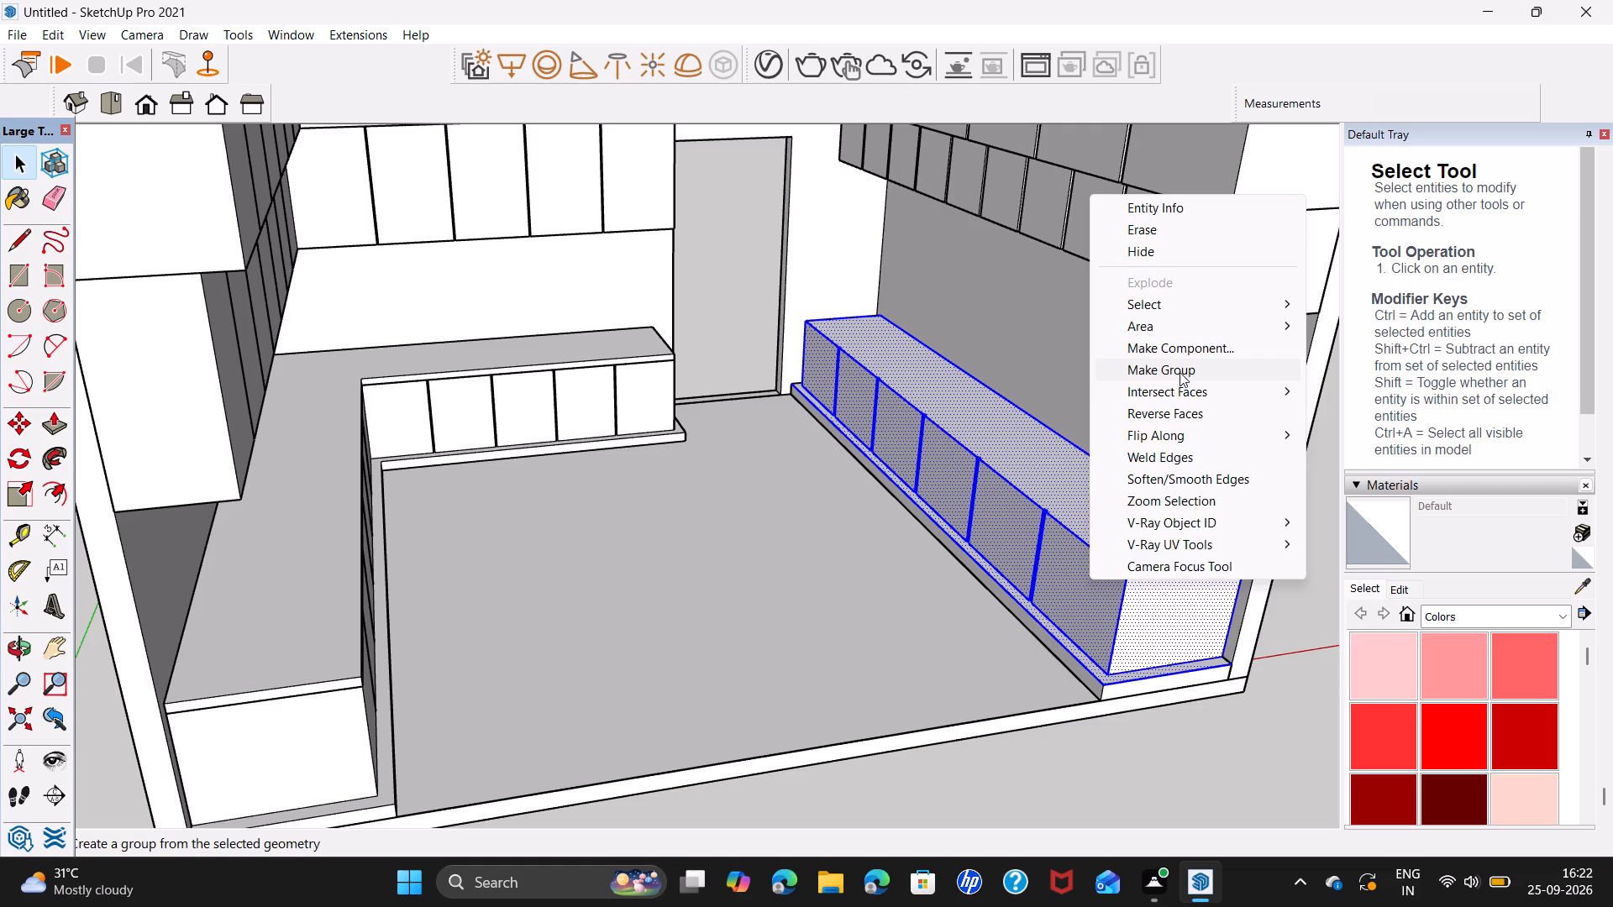
pyautogui.click(1180, 372)
pyautogui.click(1294, 579)
# Draw a rectangle about 2' 4 1/4" by 15' 8 3/4" over the top of the straight base cabinet.
pyautogui.moveTo(1189, 557); pyautogui.dragTo(1124, 619, button='middle')
pyautogui.press('r')
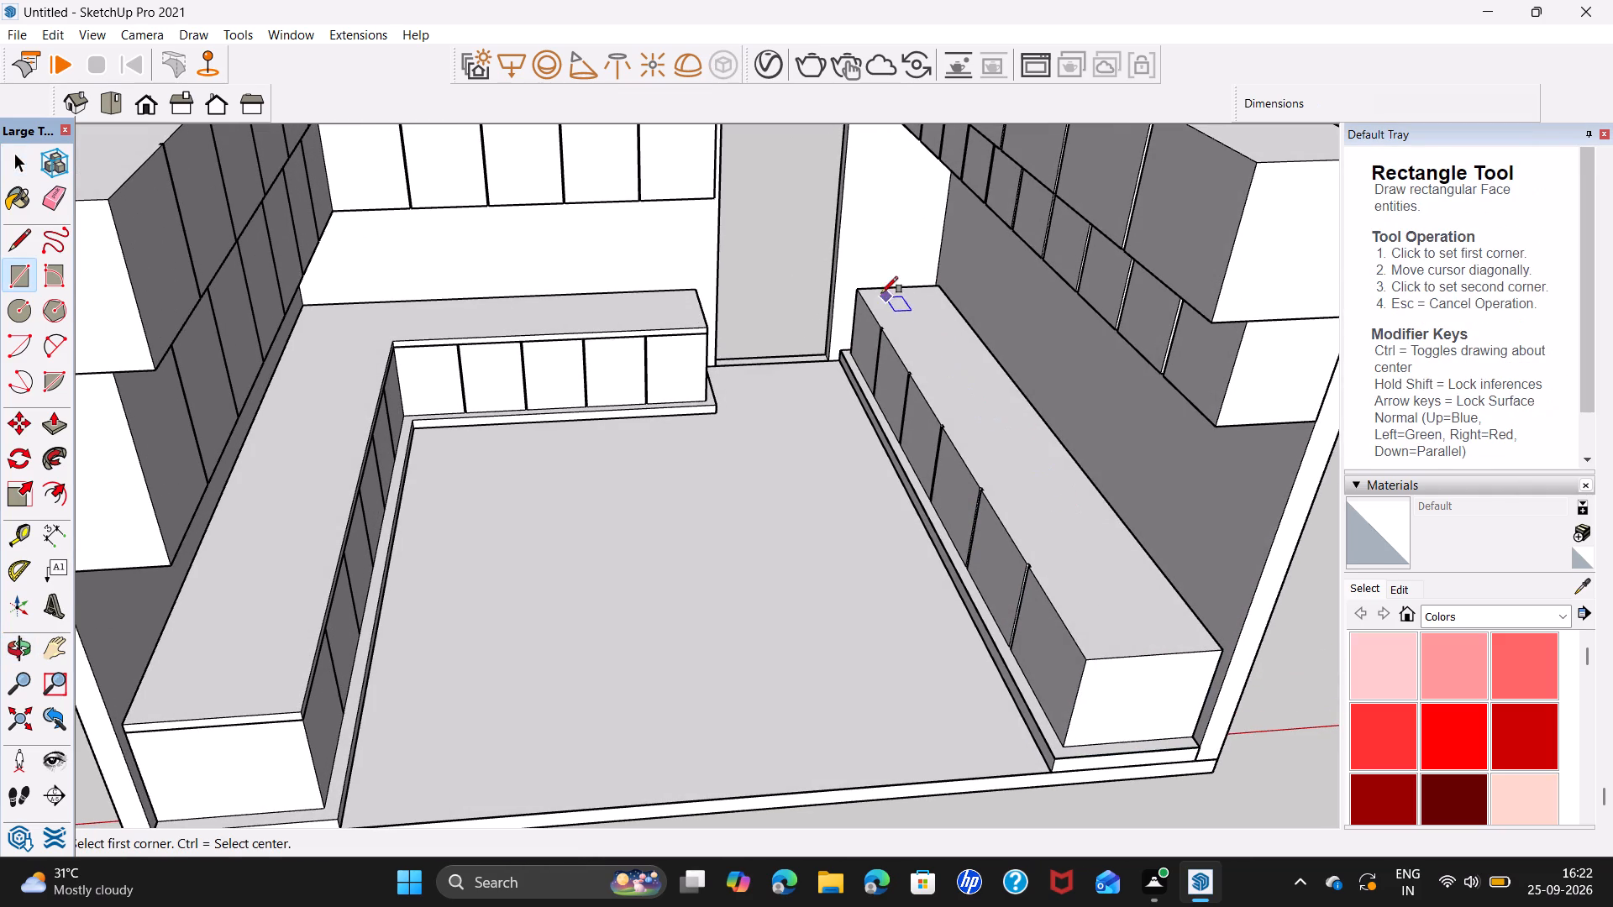
pyautogui.click(859, 291)
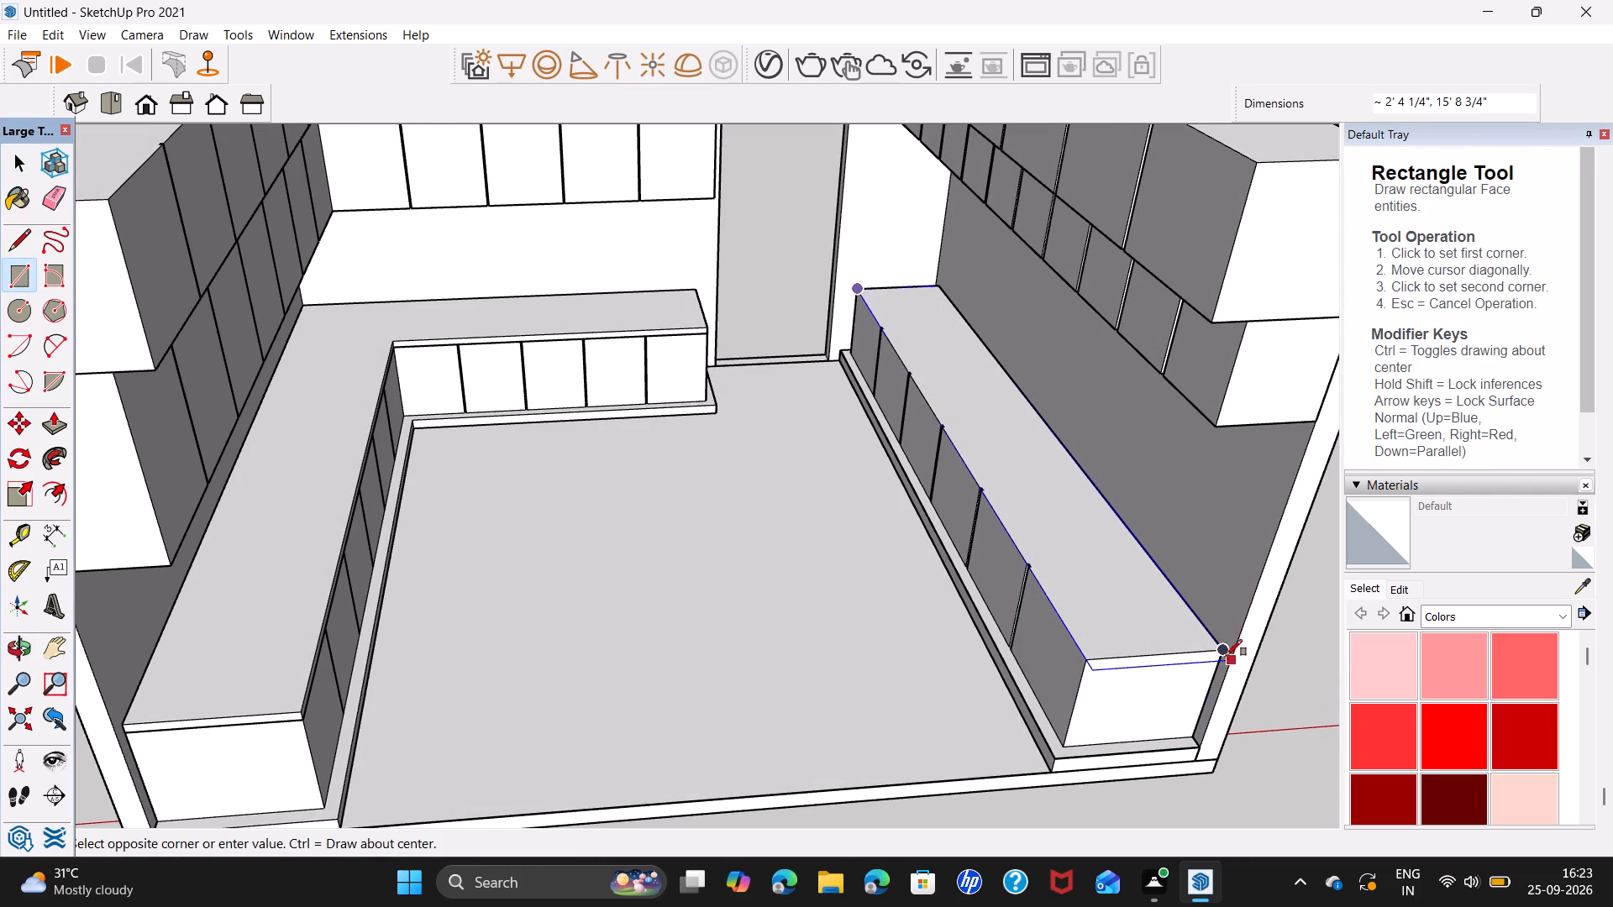
pyautogui.click(1217, 650)
pyautogui.press('space')
# Reverse the straight cabinet's countertop face and extrude it 2" upward with Push/Pull.
pyautogui.rightClick(1130, 583)
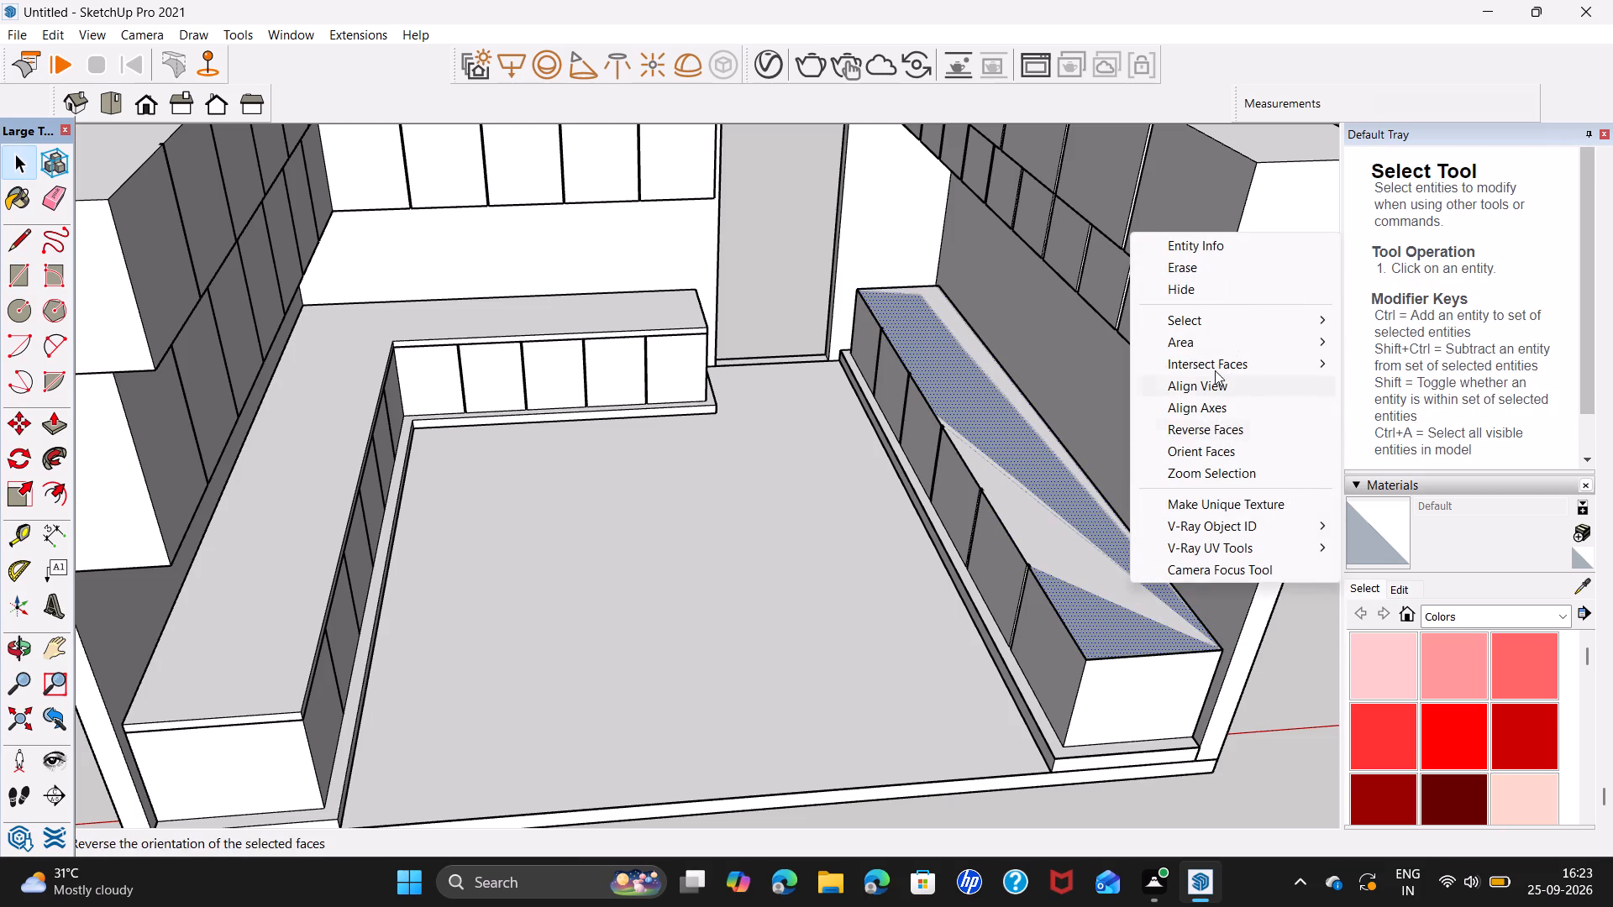
pyautogui.click(1236, 433)
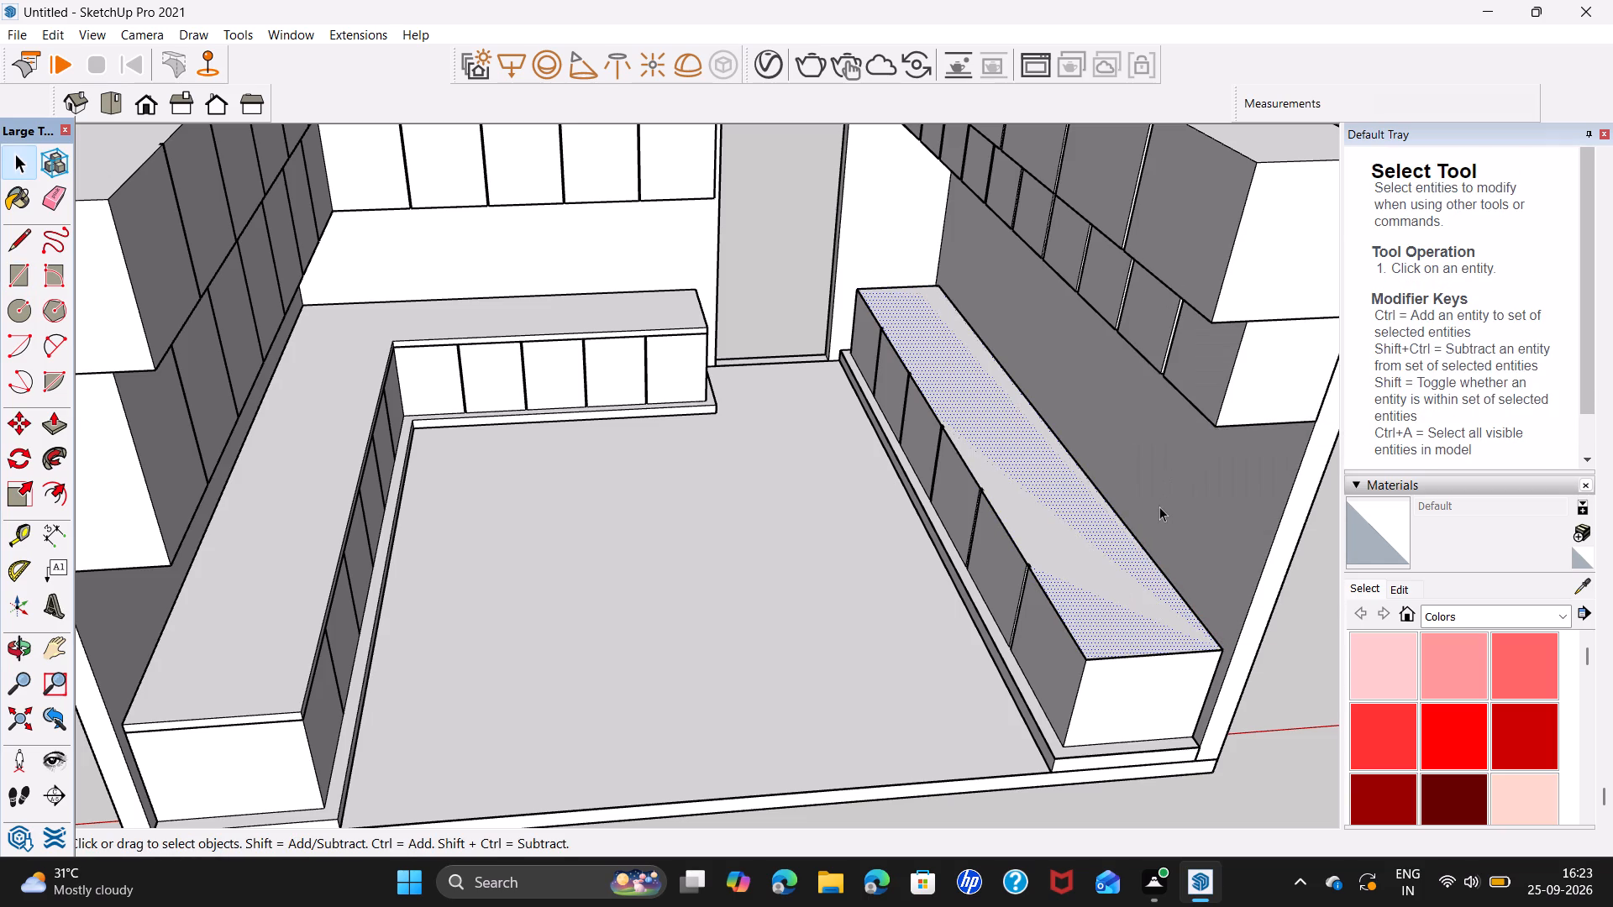
pyautogui.press('p')
pyautogui.click(1109, 565)
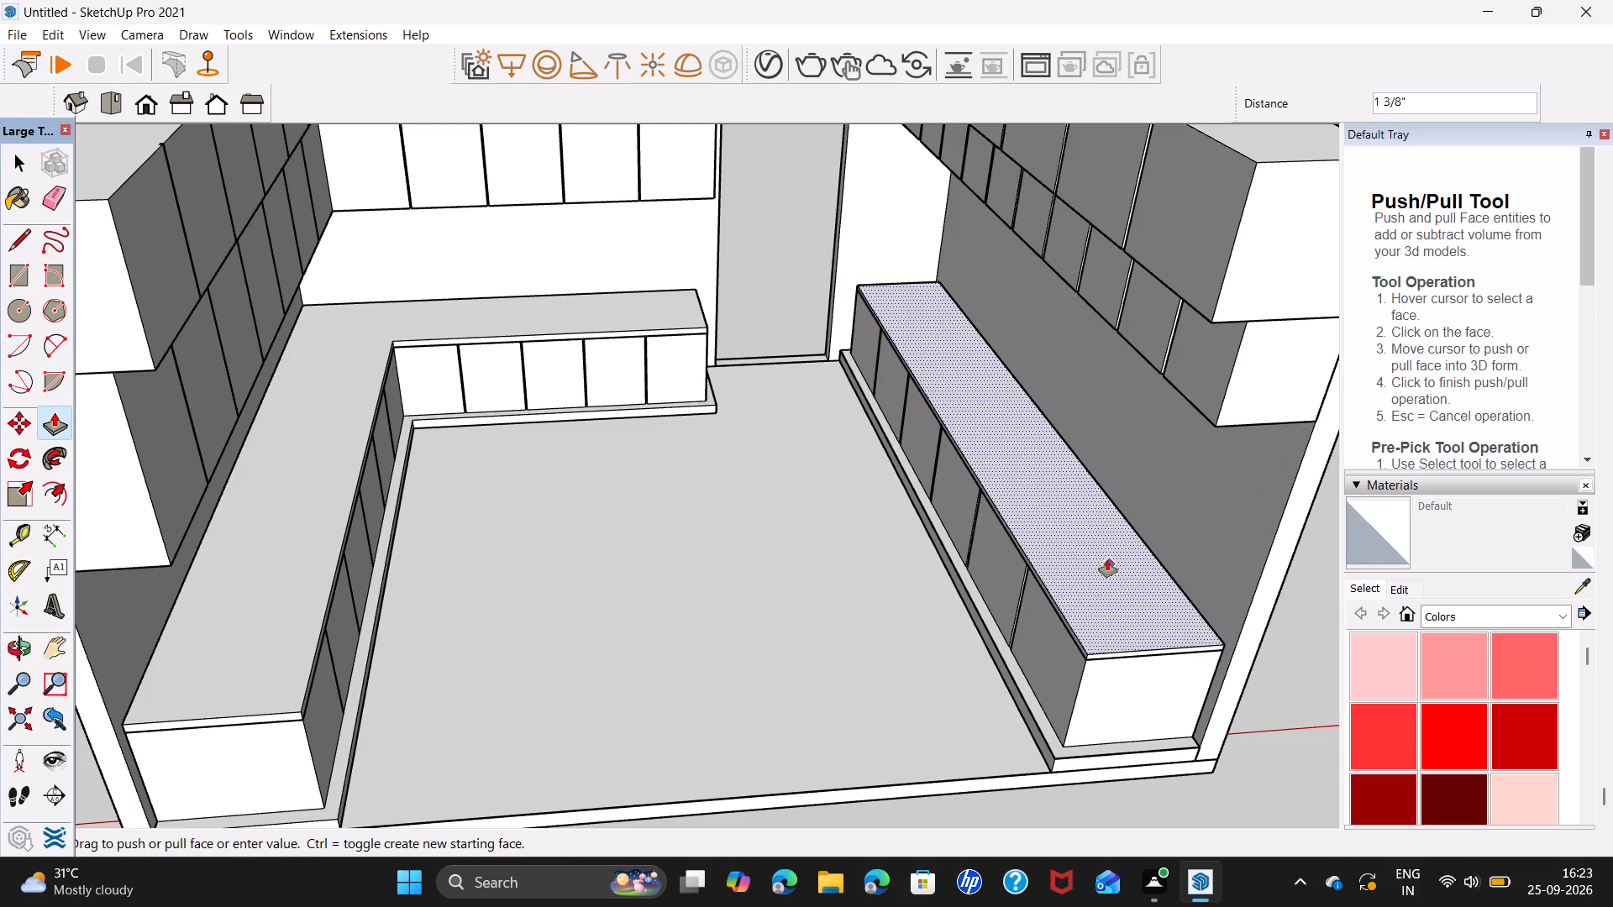
pyautogui.press('2')
pyautogui.press('Return')
pyautogui.press('space')
# Examine the kitchen's wall cabinets, base cabinets, countertops and doorway from several angles.
pyautogui.scroll(-2, 894, 682)
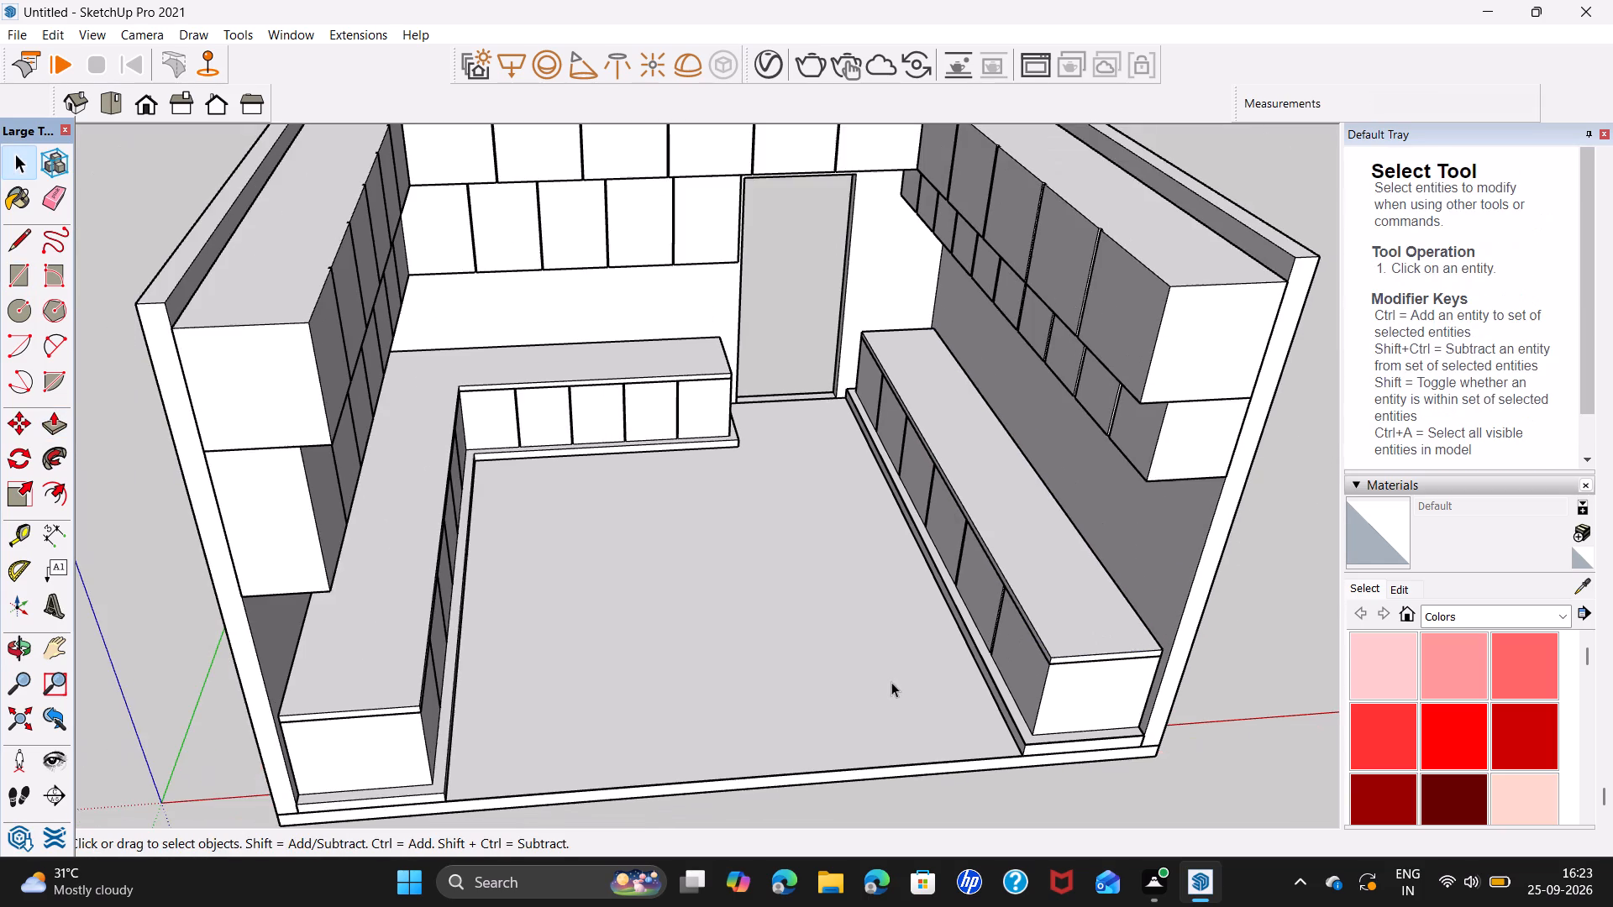
pyautogui.moveTo(891, 682); pyautogui.dragTo(892, 429, button='middle')
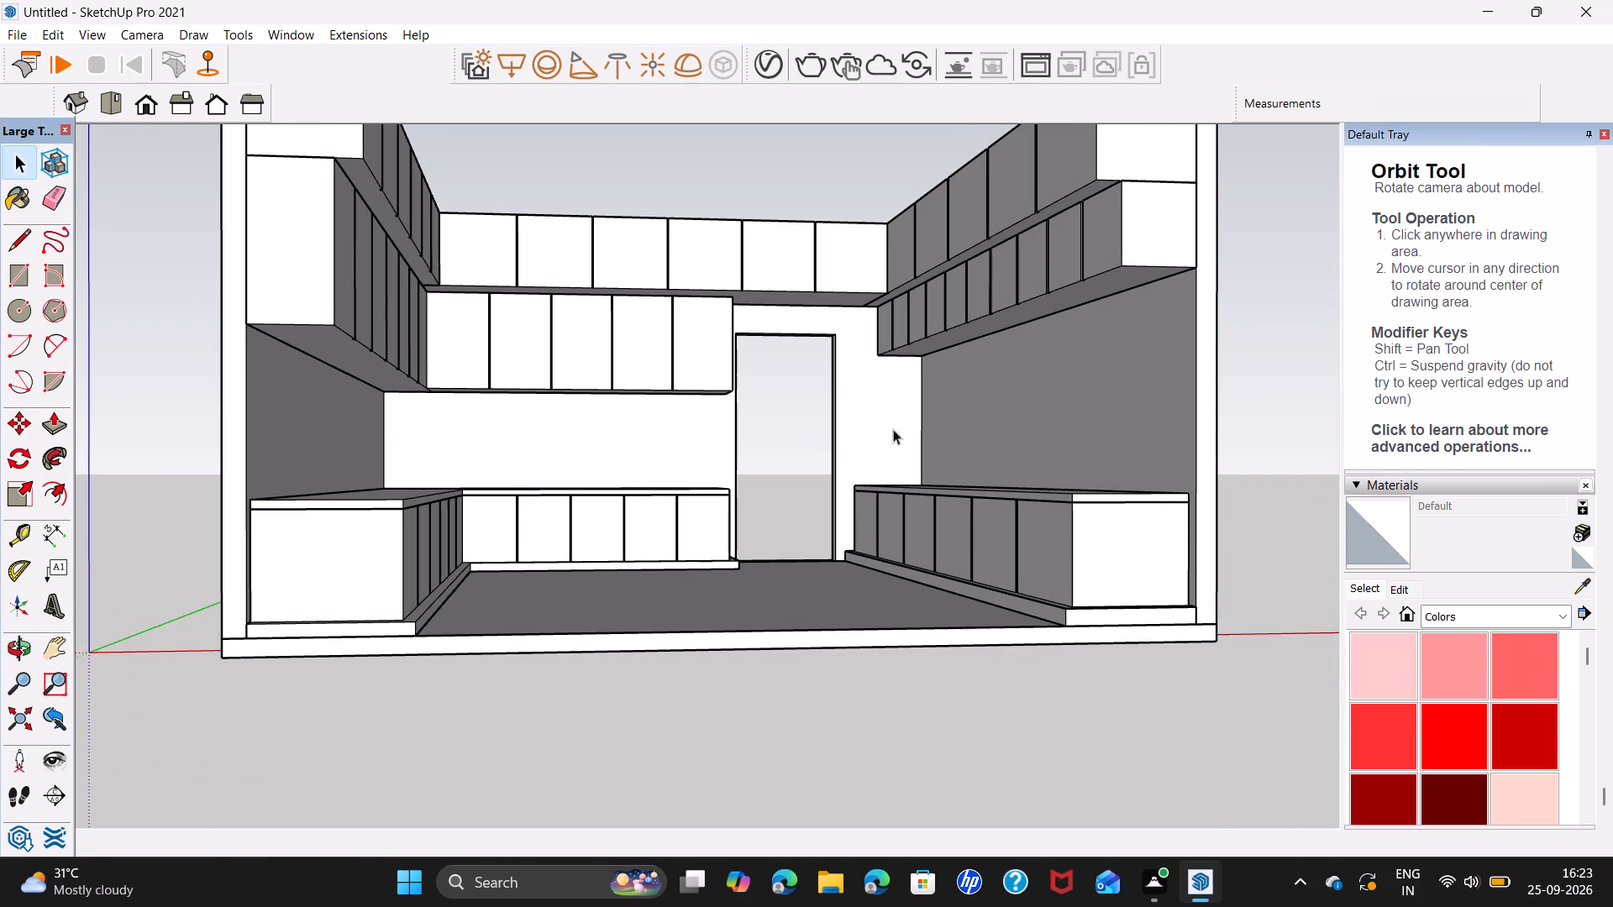
pyautogui.moveTo(864, 469); pyautogui.dragTo(843, 543, button='middle')
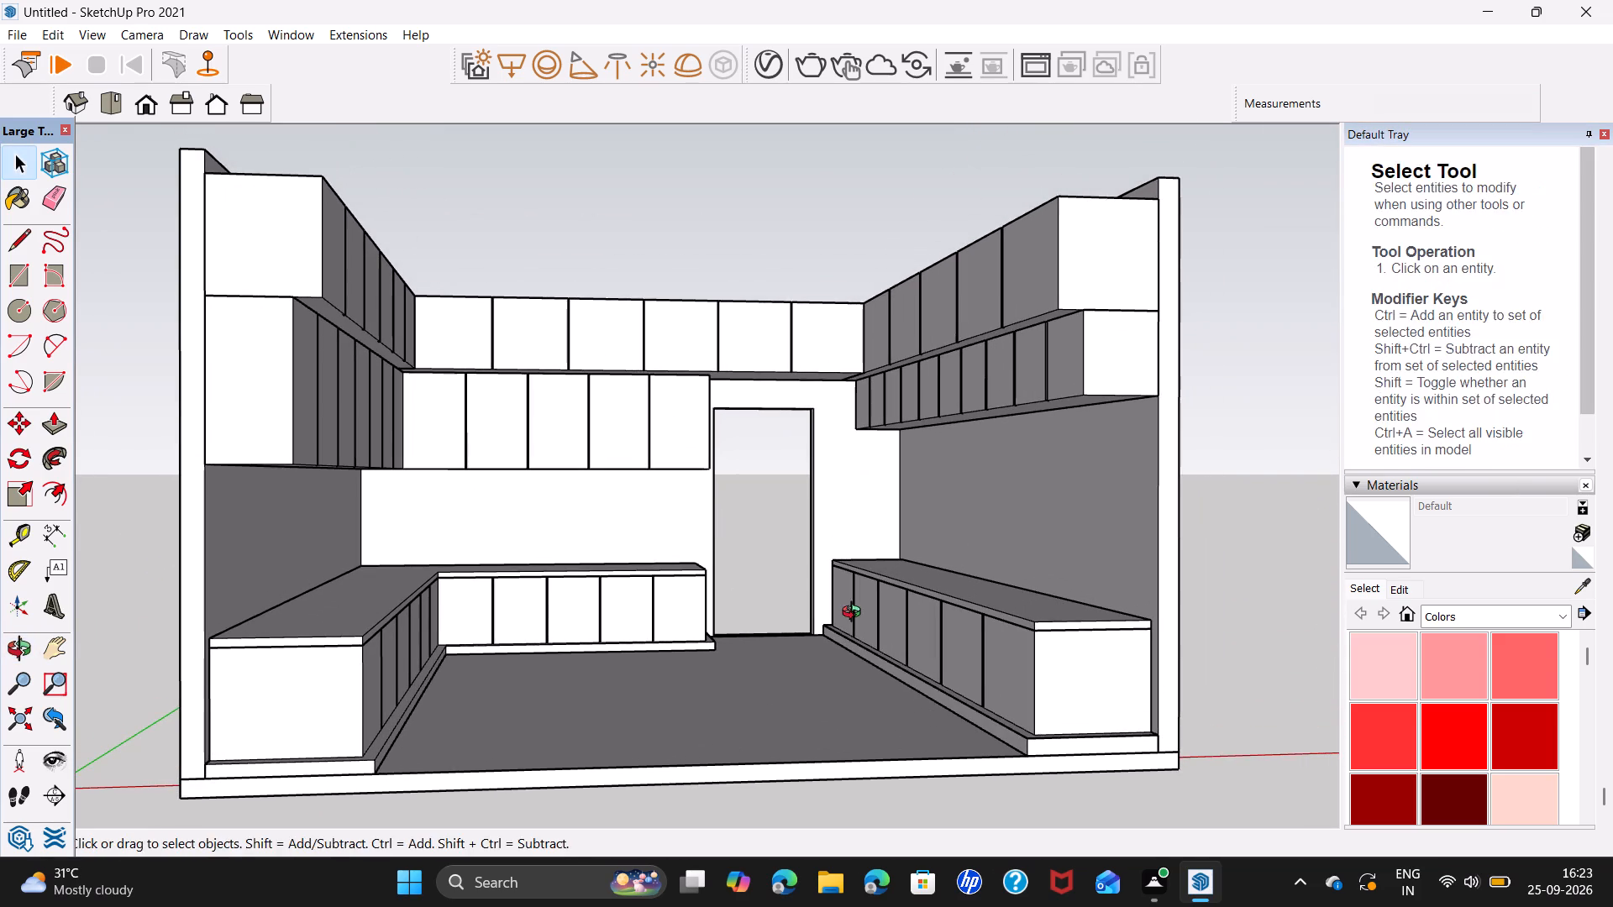
pyautogui.moveTo(855, 614); pyautogui.dragTo(740, 609, button='middle')
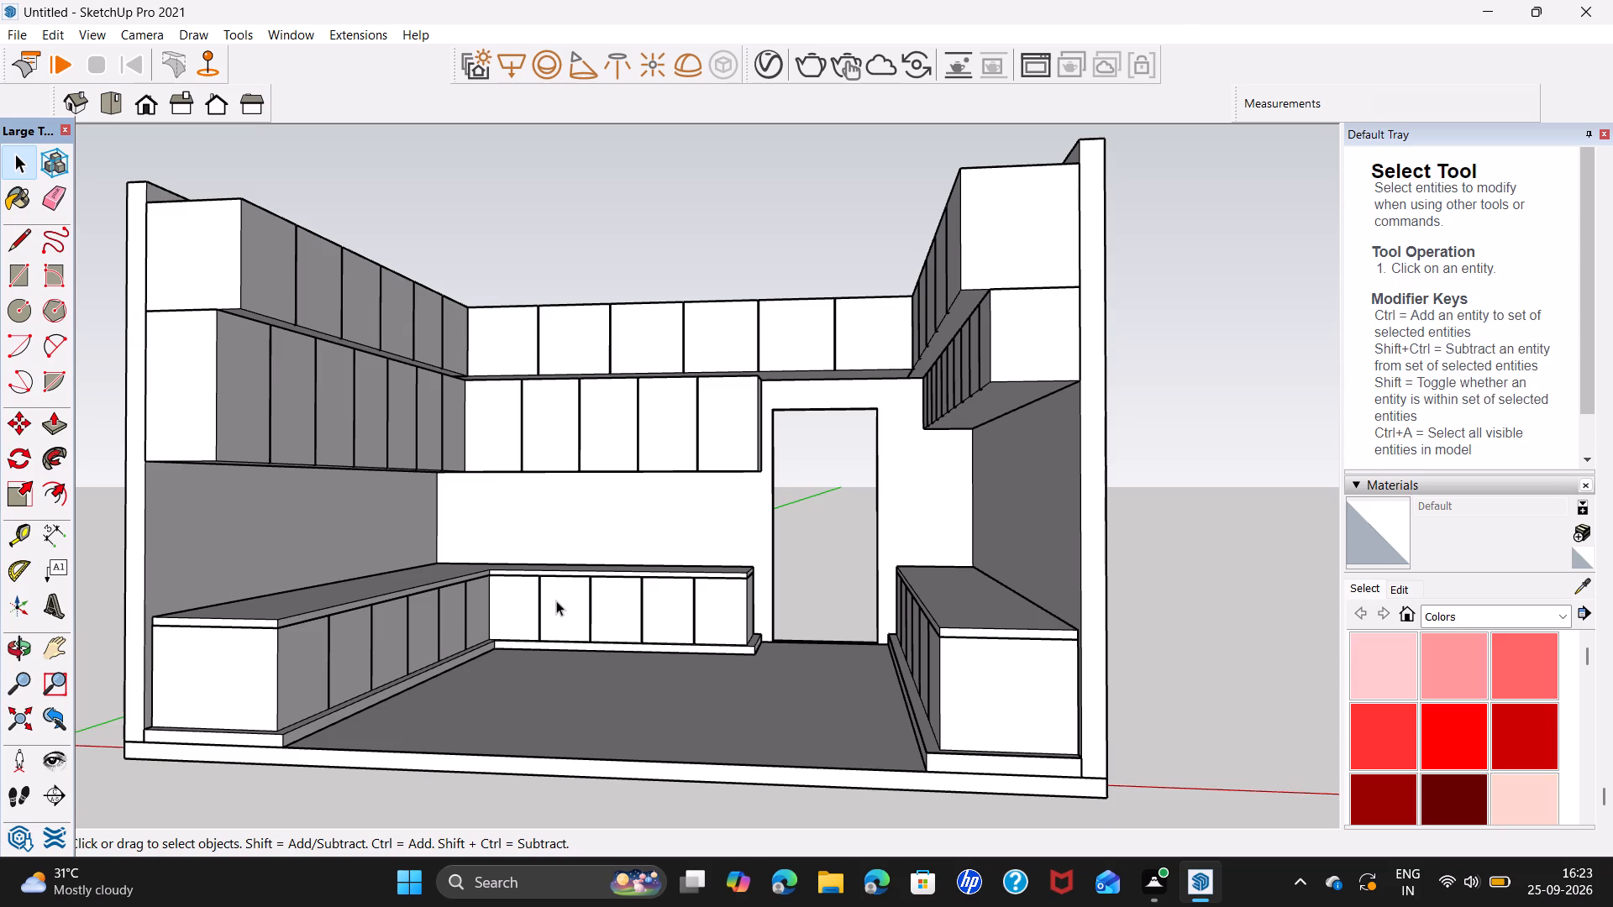
pyautogui.scroll(2, 597, 590)
pyautogui.moveTo(609, 598); pyautogui.dragTo(448, 668, button='middle')
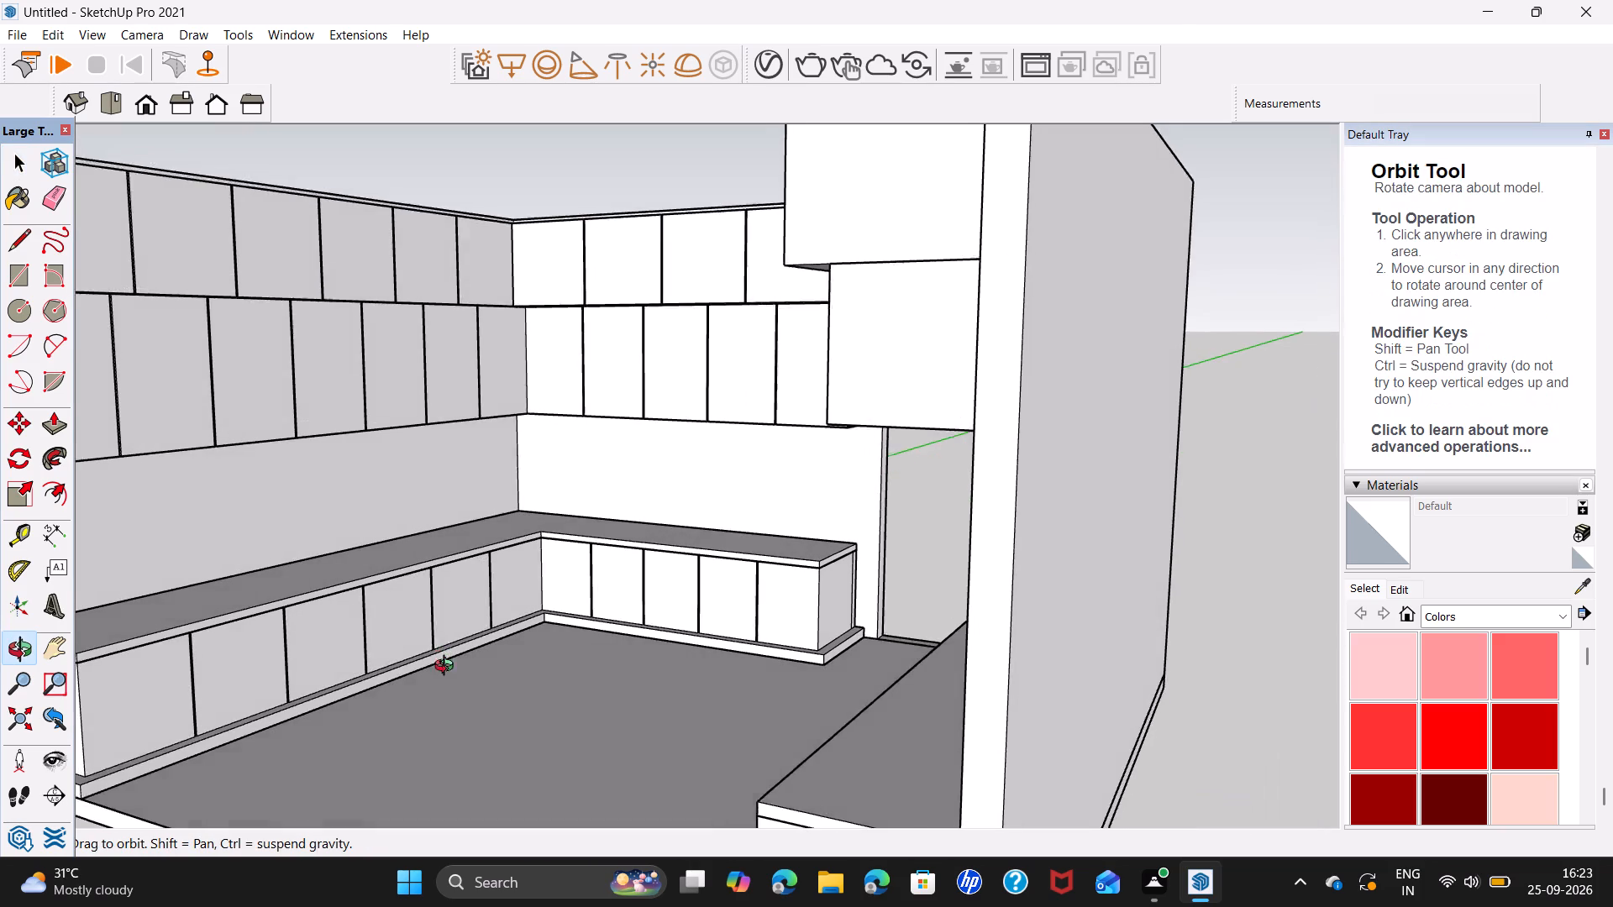
pyautogui.moveTo(448, 668); pyautogui.dragTo(450, 686, button='middle')
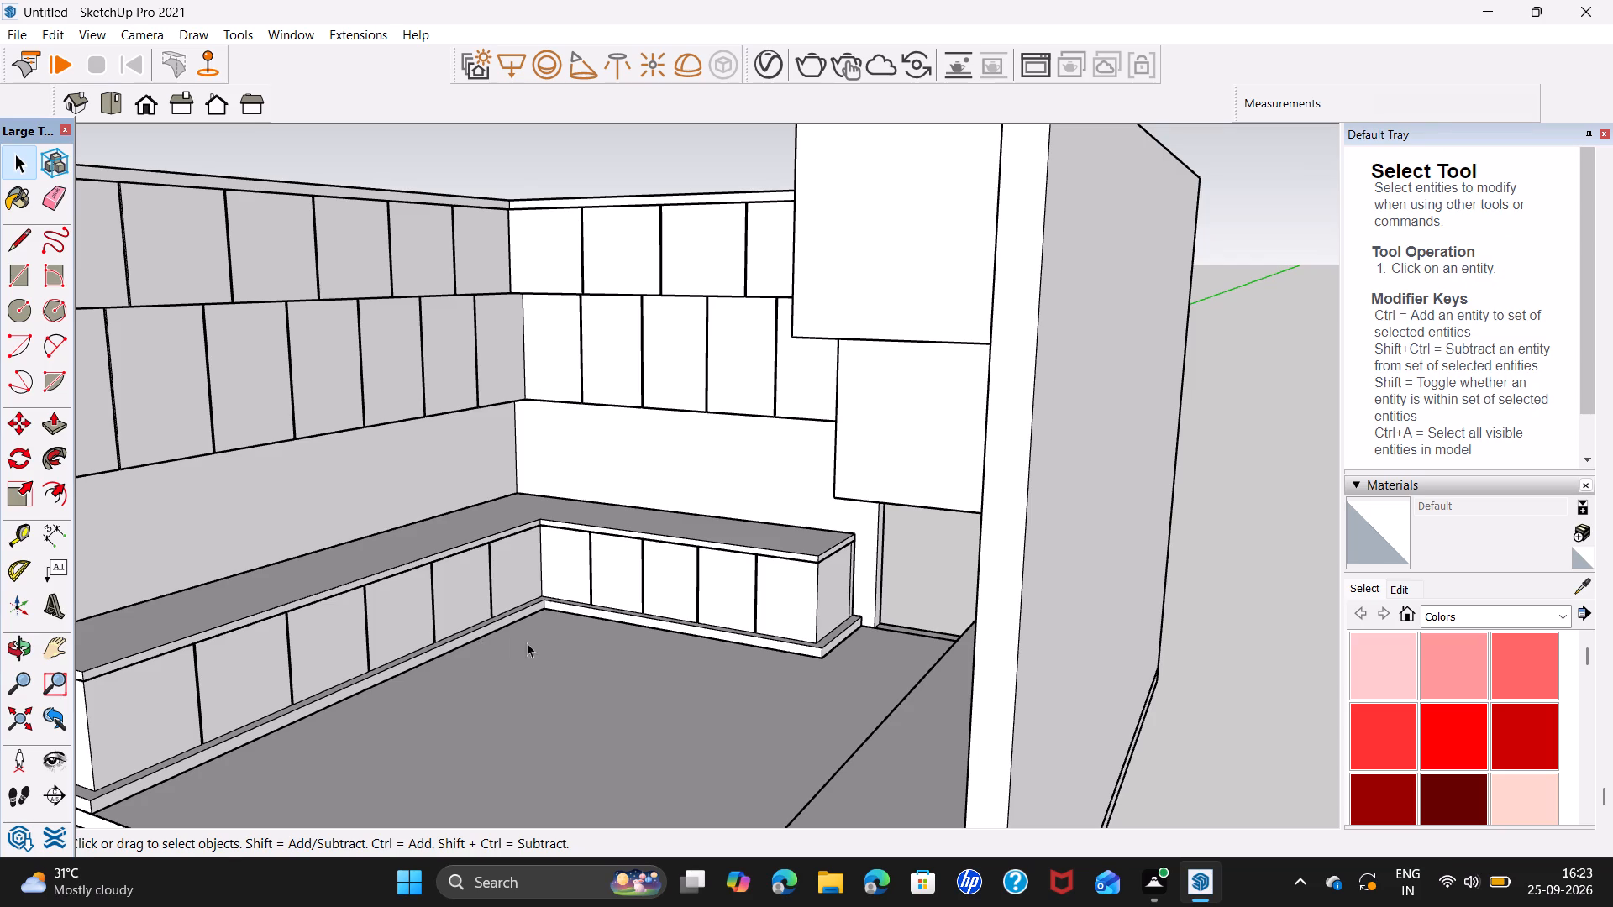
pyautogui.moveTo(610, 658); pyautogui.dragTo(945, 668, button='middle')
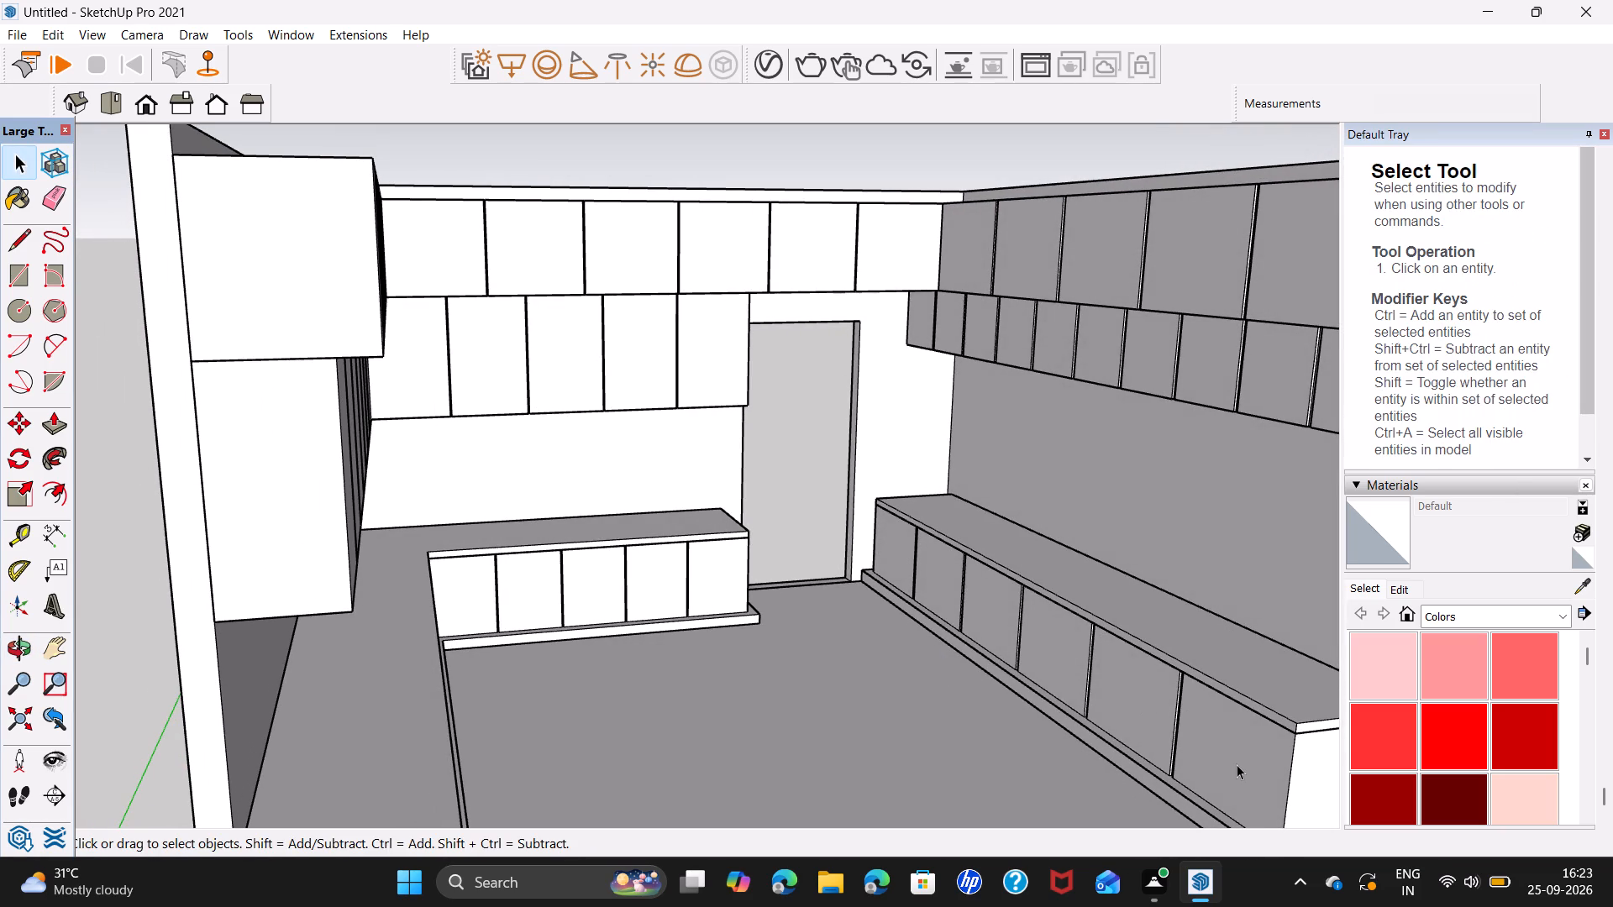
pyautogui.scroll(1, 1224, 747)
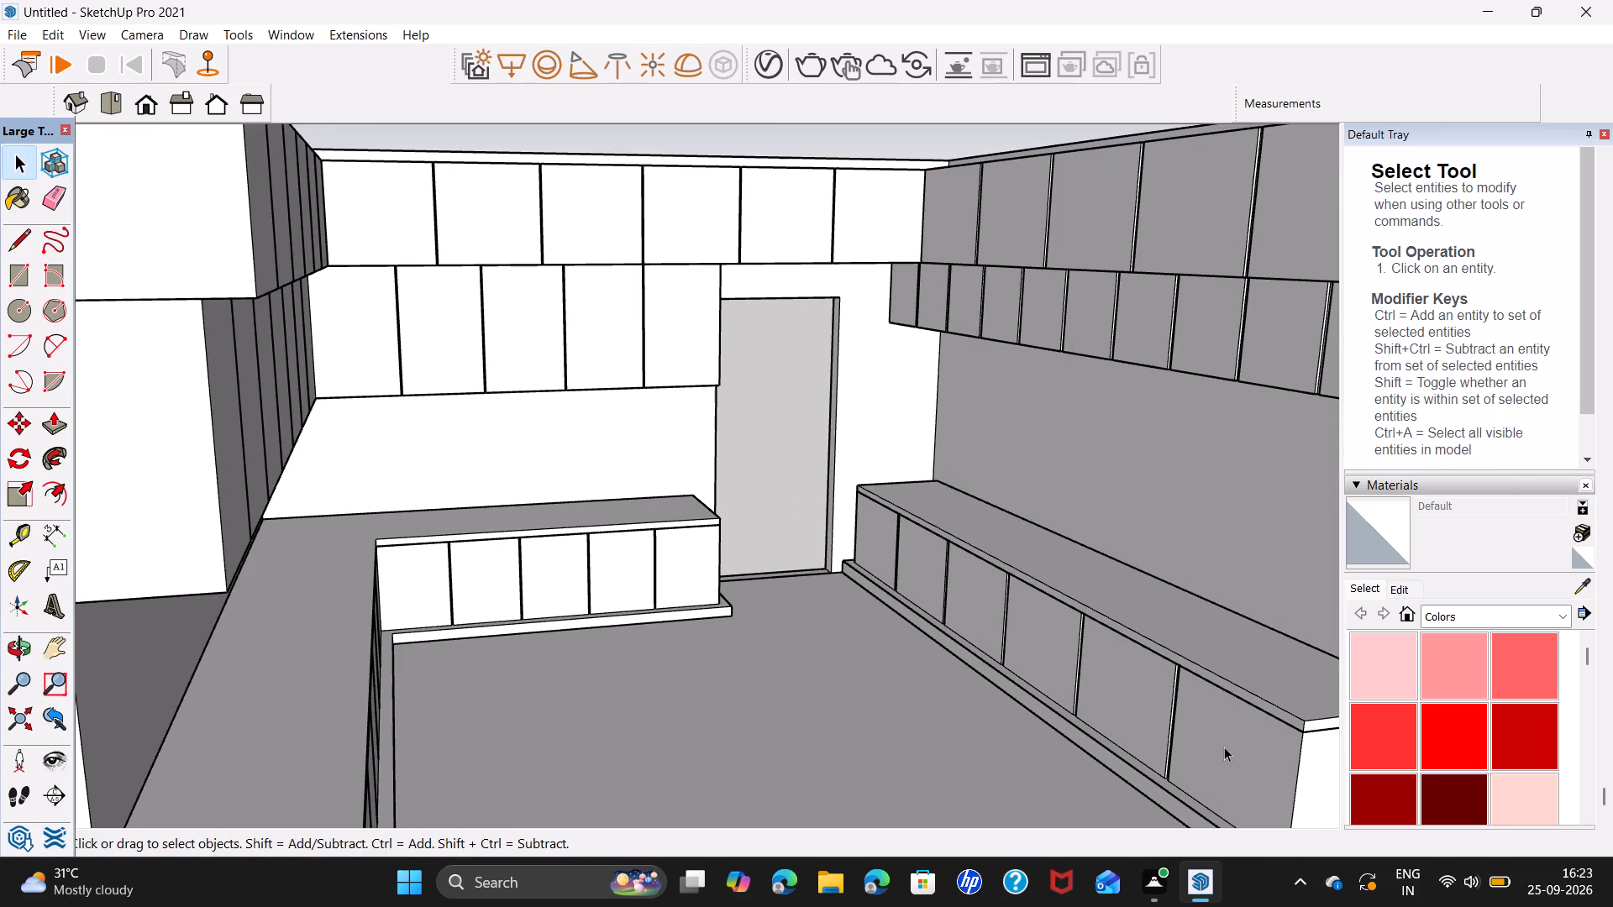
pyautogui.moveTo(1224, 747); pyautogui.dragTo(1011, 660, button='middle')
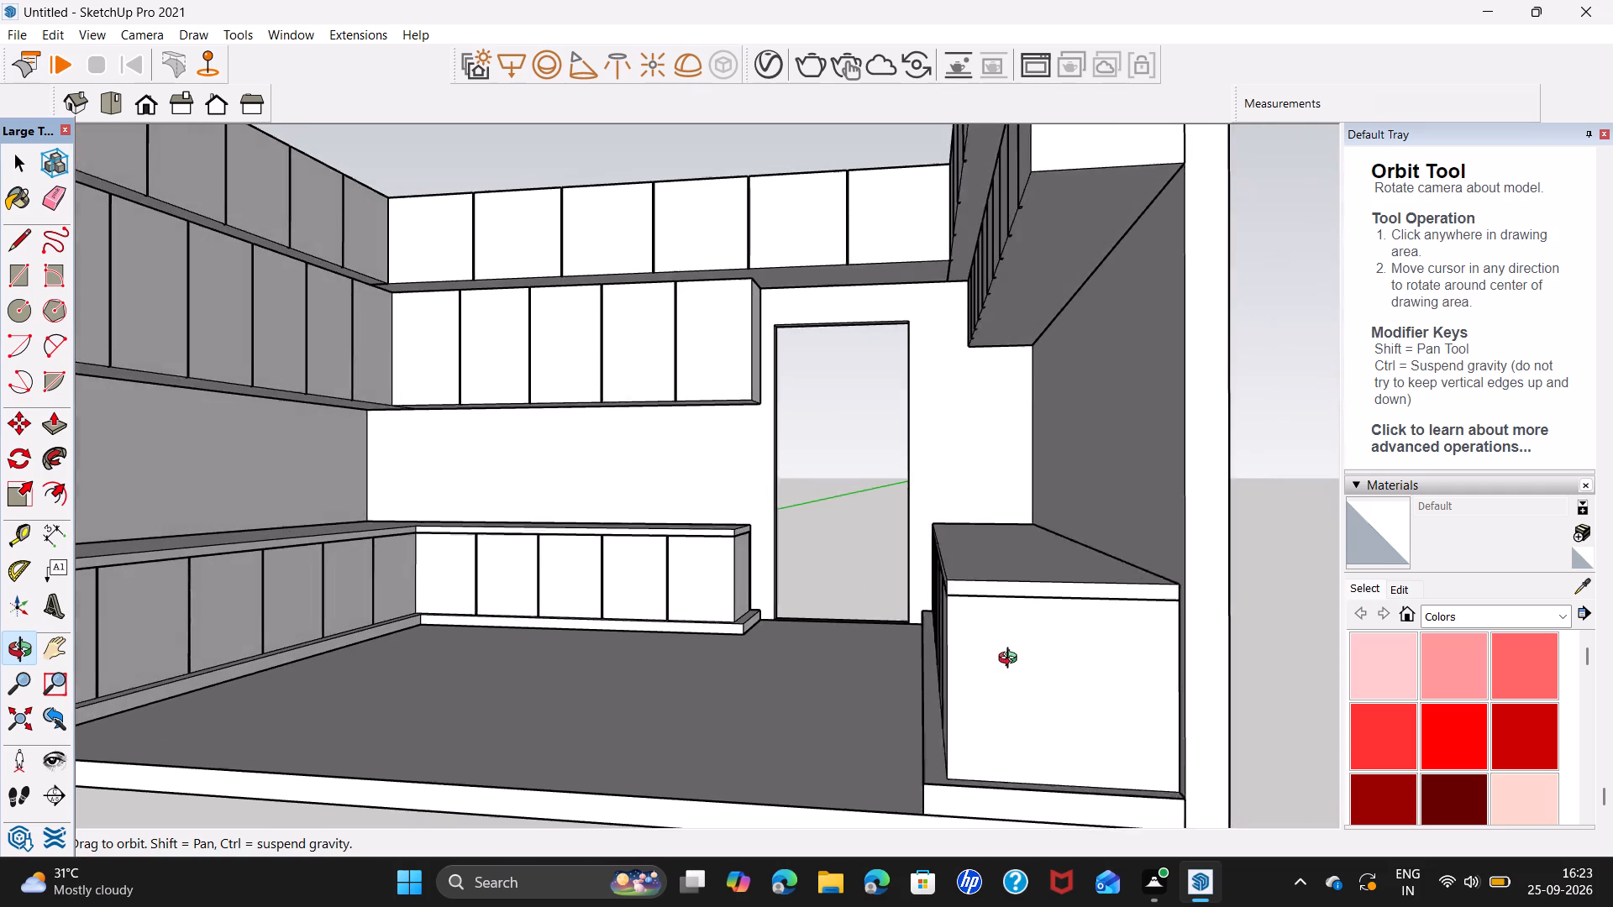
pyautogui.moveTo(1011, 660); pyautogui.dragTo(1121, 691, button='middle')
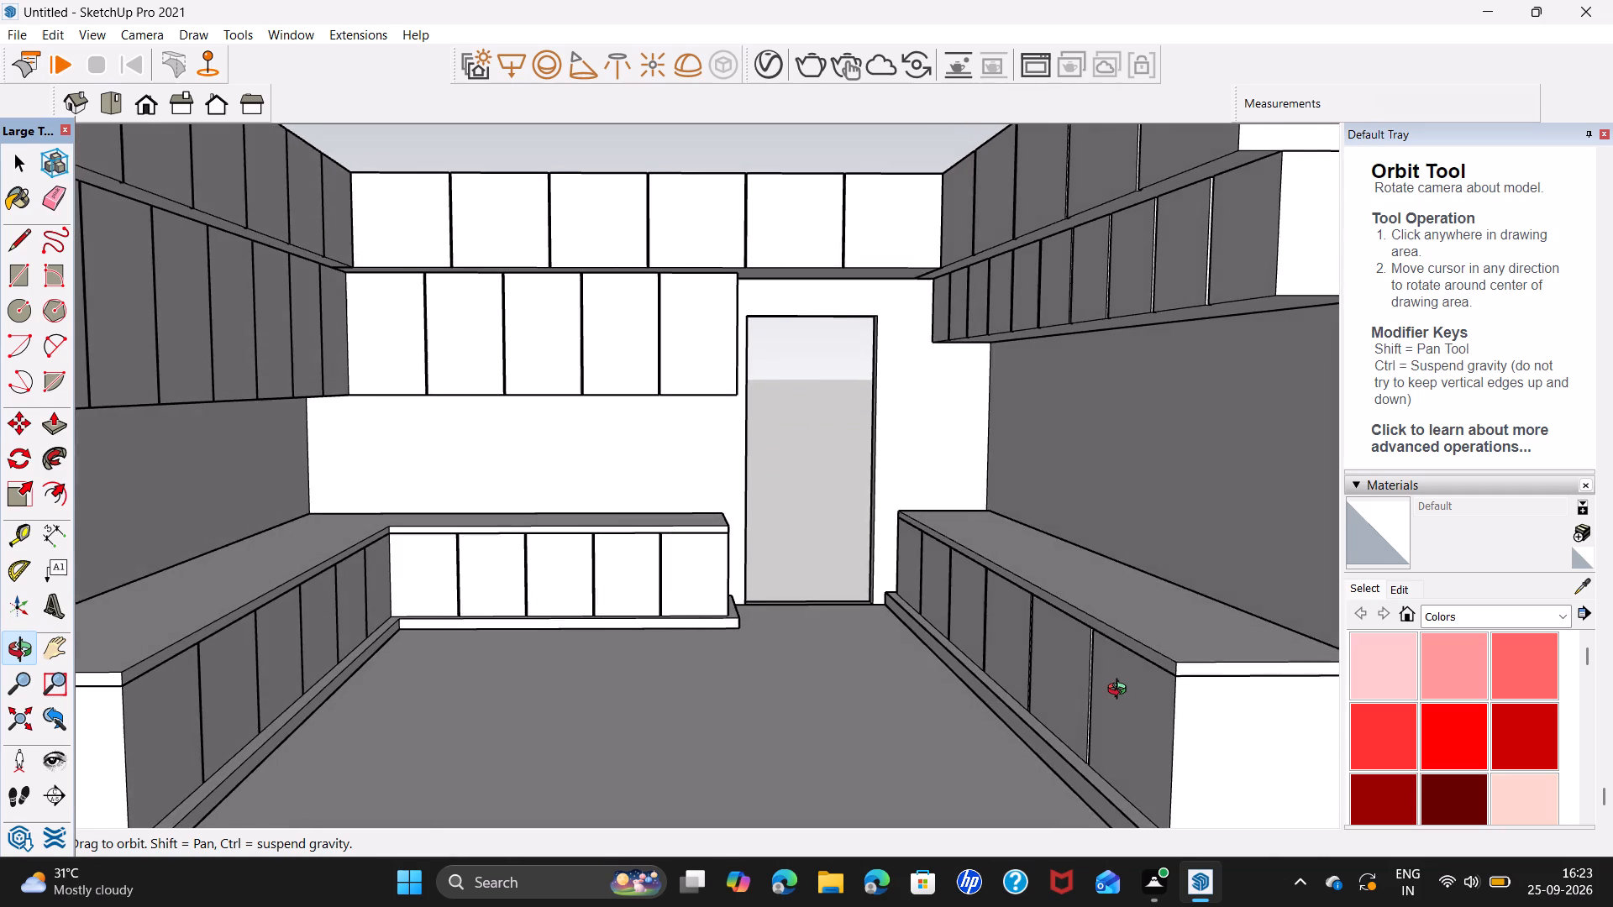
pyautogui.moveTo(1121, 691); pyautogui.dragTo(1110, 666, button='middle')
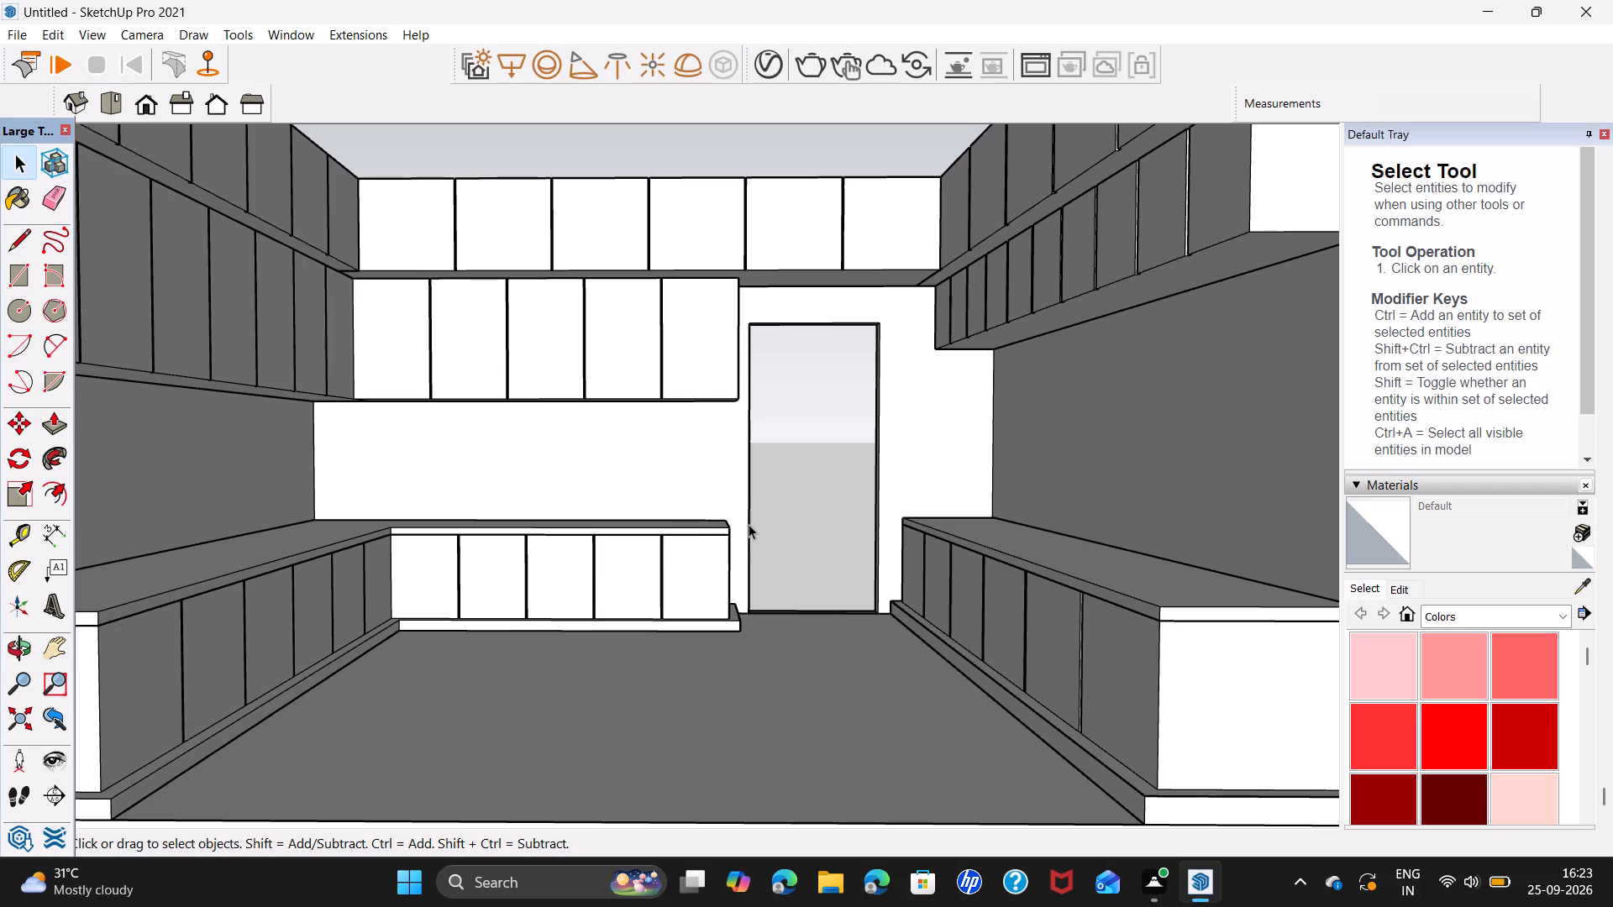
pyautogui.scroll(3, 763, 532)
pyautogui.moveTo(814, 554); pyautogui.dragTo(681, 543, button='middle')
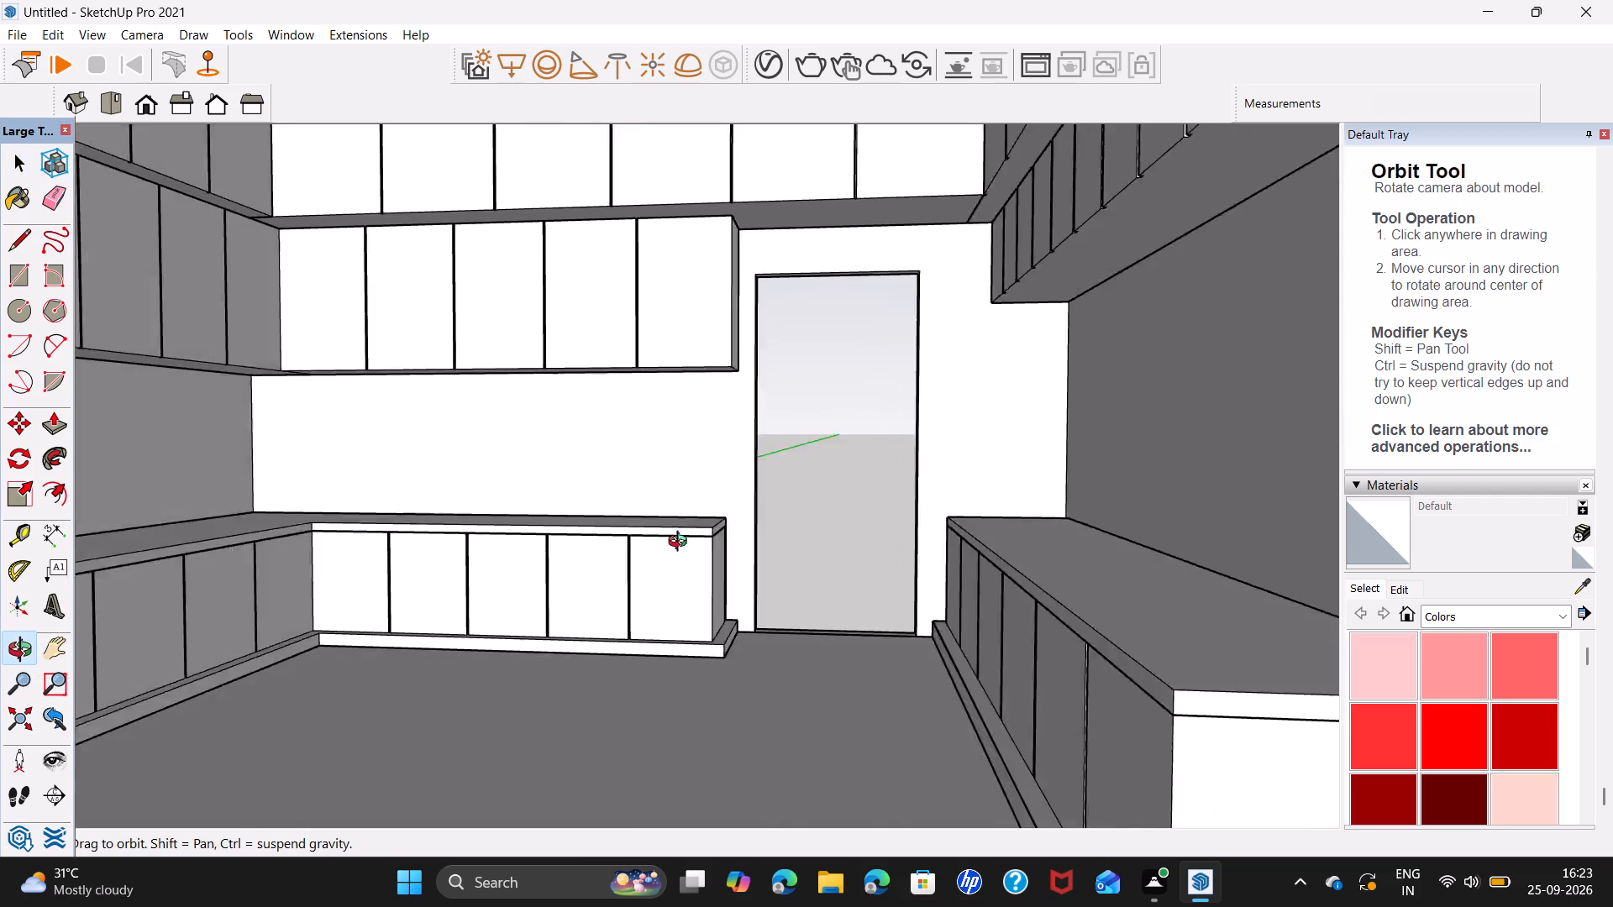
pyautogui.moveTo(681, 543); pyautogui.dragTo(642, 572, button='middle')
pyautogui.scroll(-6, 718, 524)
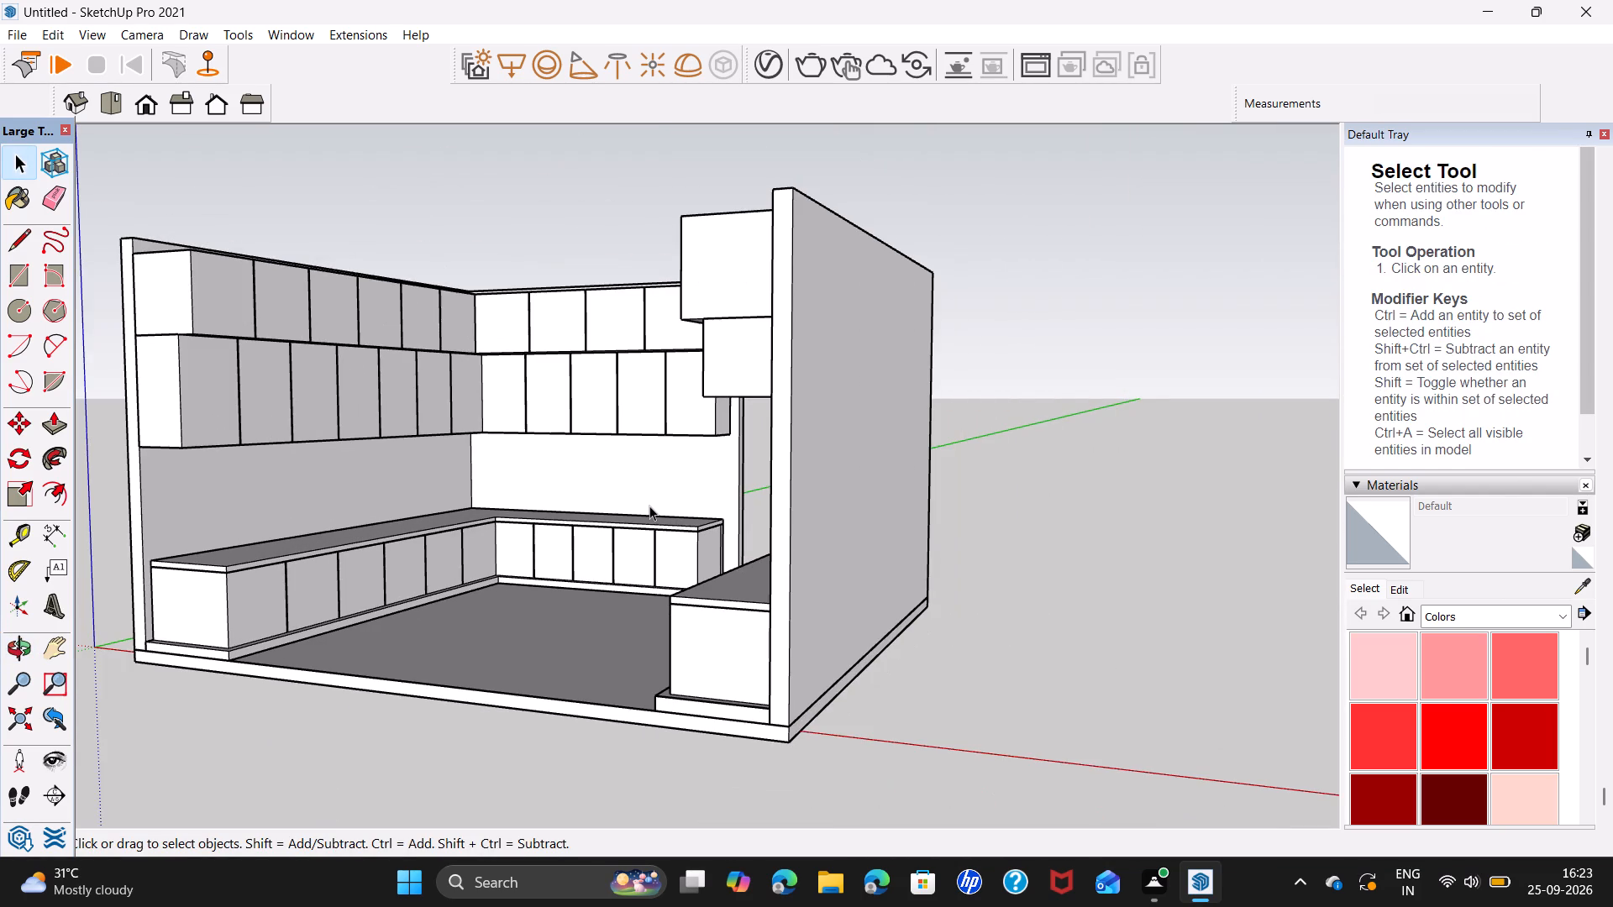
# Inside the room wall group, draw a rectangle about 3' 8 1/4" by 1' 8 5/8" on the side wall between countertop and wall cabinets.
pyautogui.keyDown('shift'); pyautogui.moveTo(707, 504); pyautogui.dragTo(1039, 492, button='middle'); pyautogui.keyUp('shift')
pyautogui.moveTo(891, 525); pyautogui.dragTo(733, 558, button='middle')
pyautogui.tripleClick(735, 479)
pyautogui.doubleClick(735, 476)
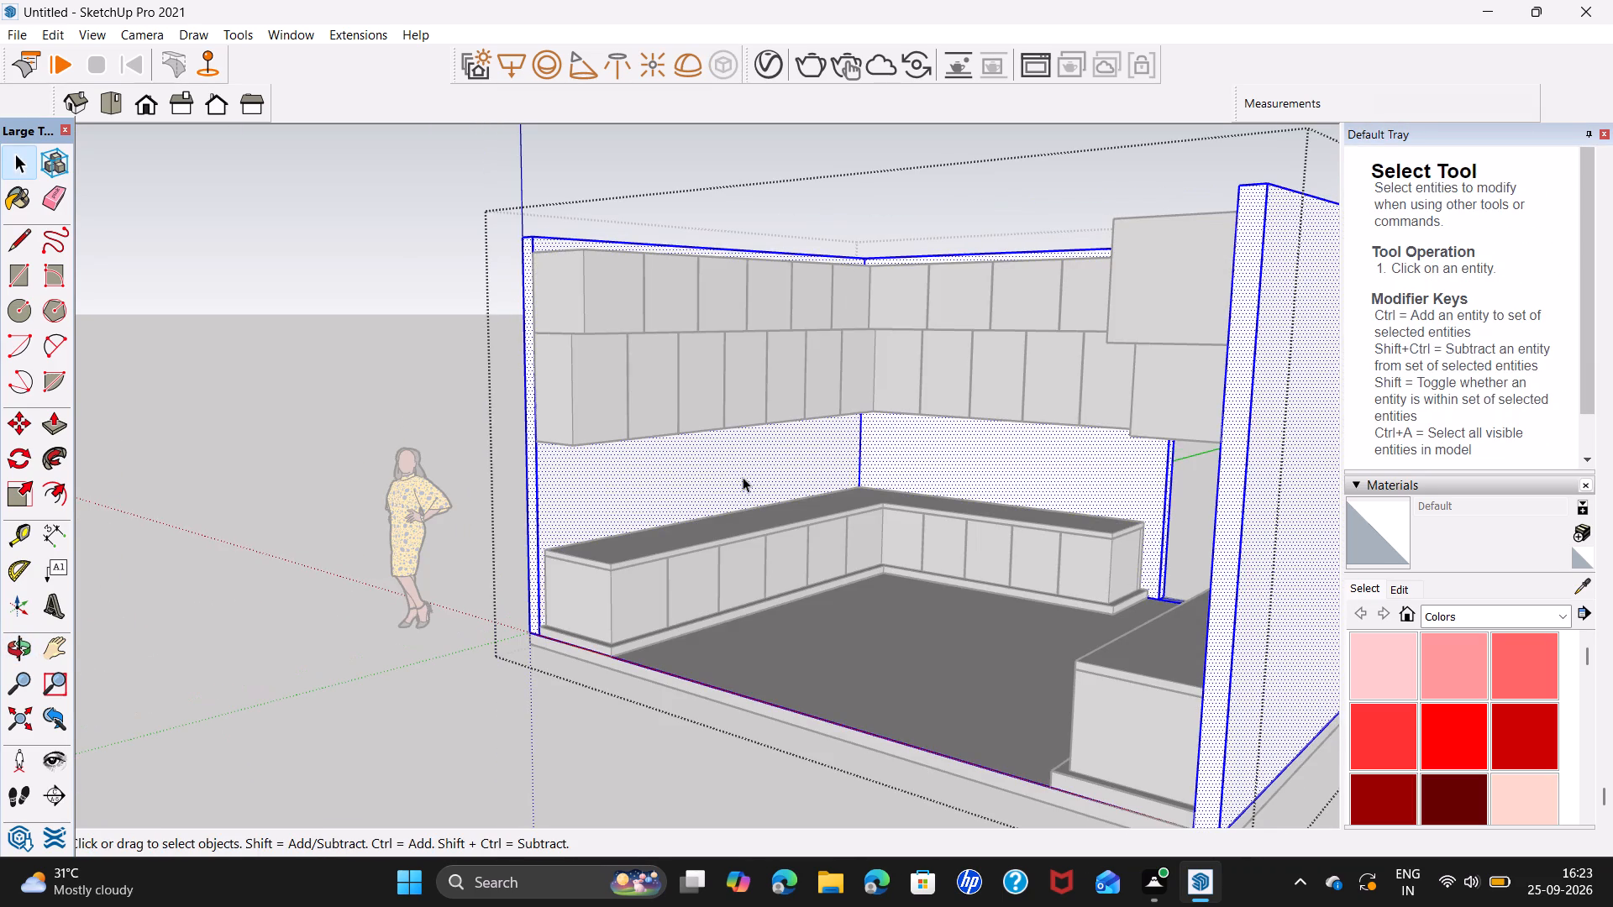
pyautogui.click(743, 477)
pyautogui.moveTo(813, 478); pyautogui.dragTo(759, 481, button='middle')
pyautogui.scroll(3, 773, 481)
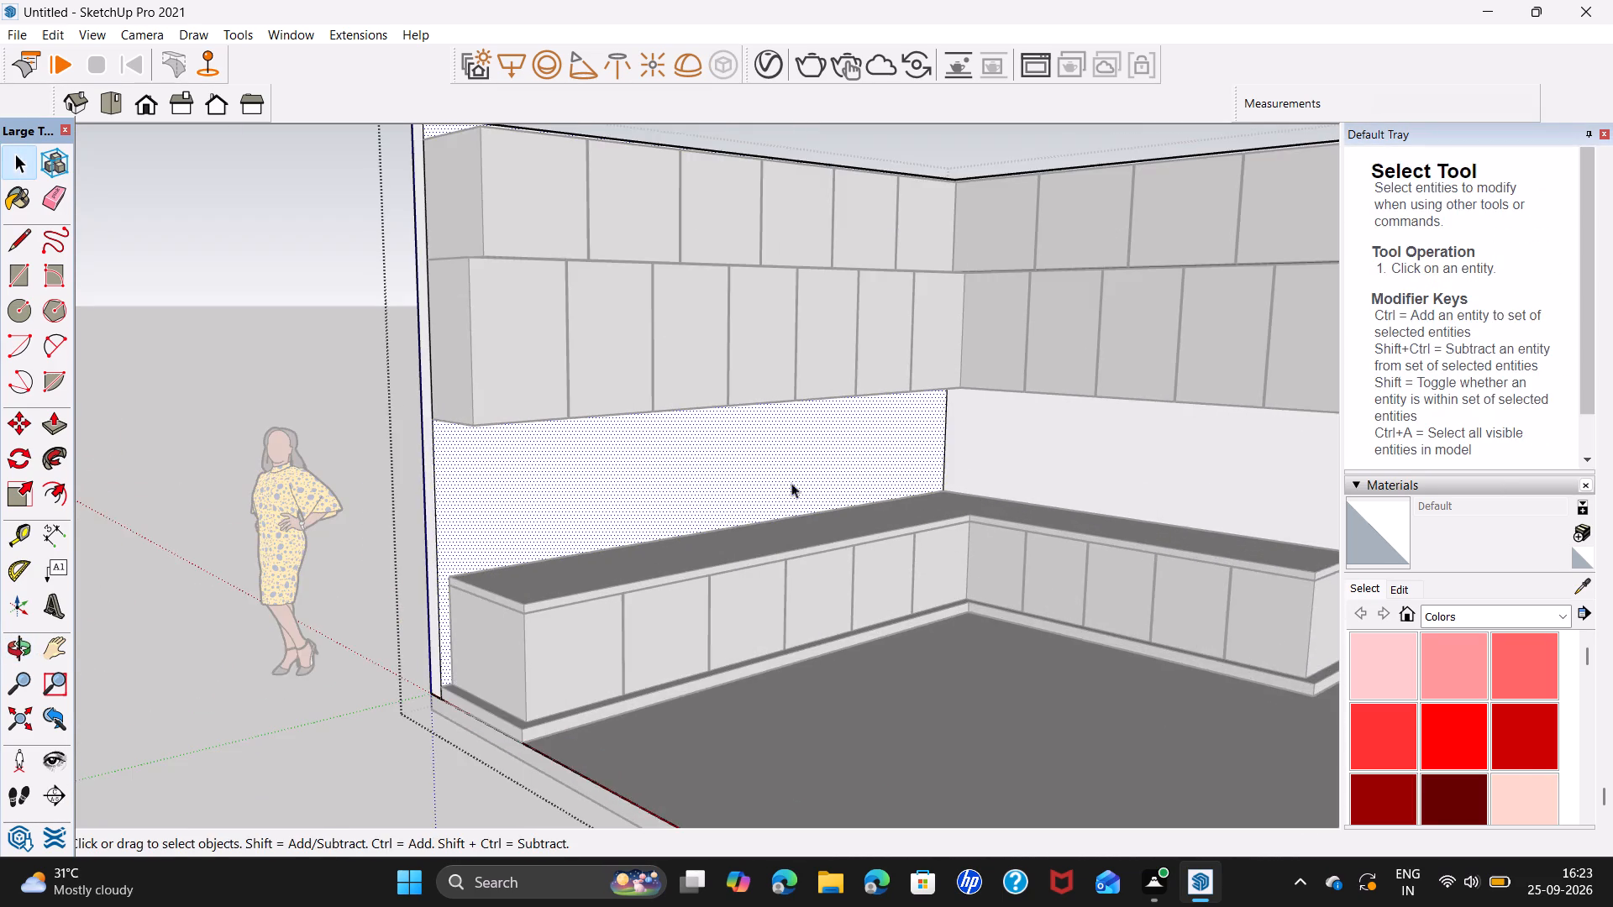
pyautogui.moveTo(885, 490); pyautogui.dragTo(795, 502, button='middle')
pyautogui.keyDown('shift'); pyautogui.moveTo(795, 502); pyautogui.dragTo(853, 585, button='middle'); pyautogui.keyUp('shift')
pyautogui.scroll(3, 853, 587)
pyautogui.moveTo(928, 604); pyautogui.dragTo(817, 542, button='middle')
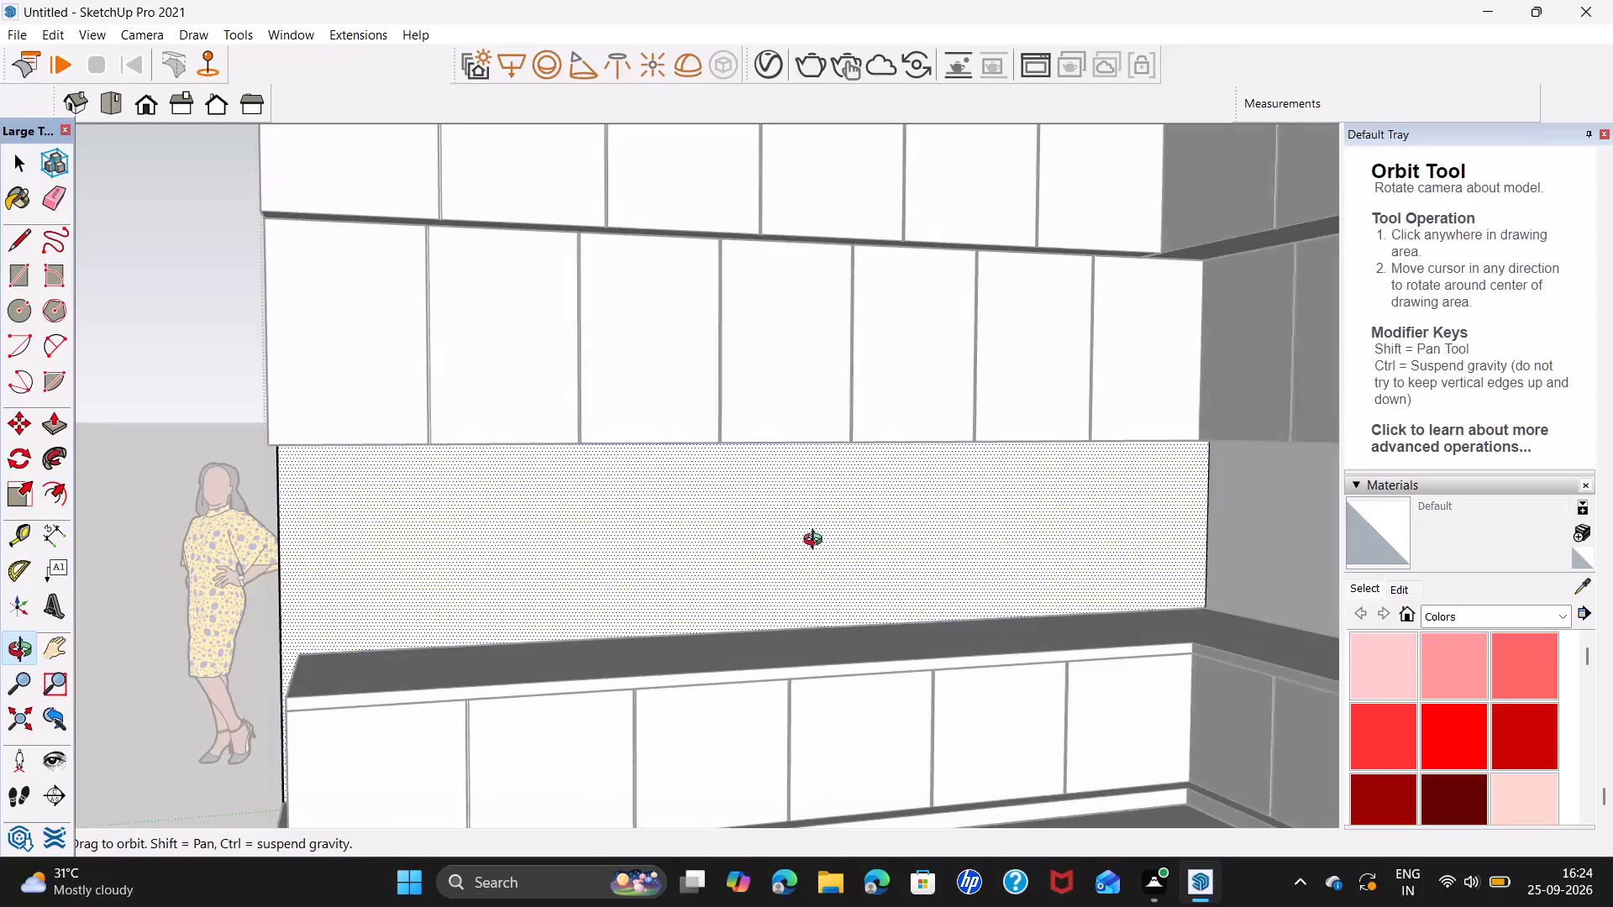
pyautogui.moveTo(817, 542); pyautogui.dragTo(749, 527, button='middle')
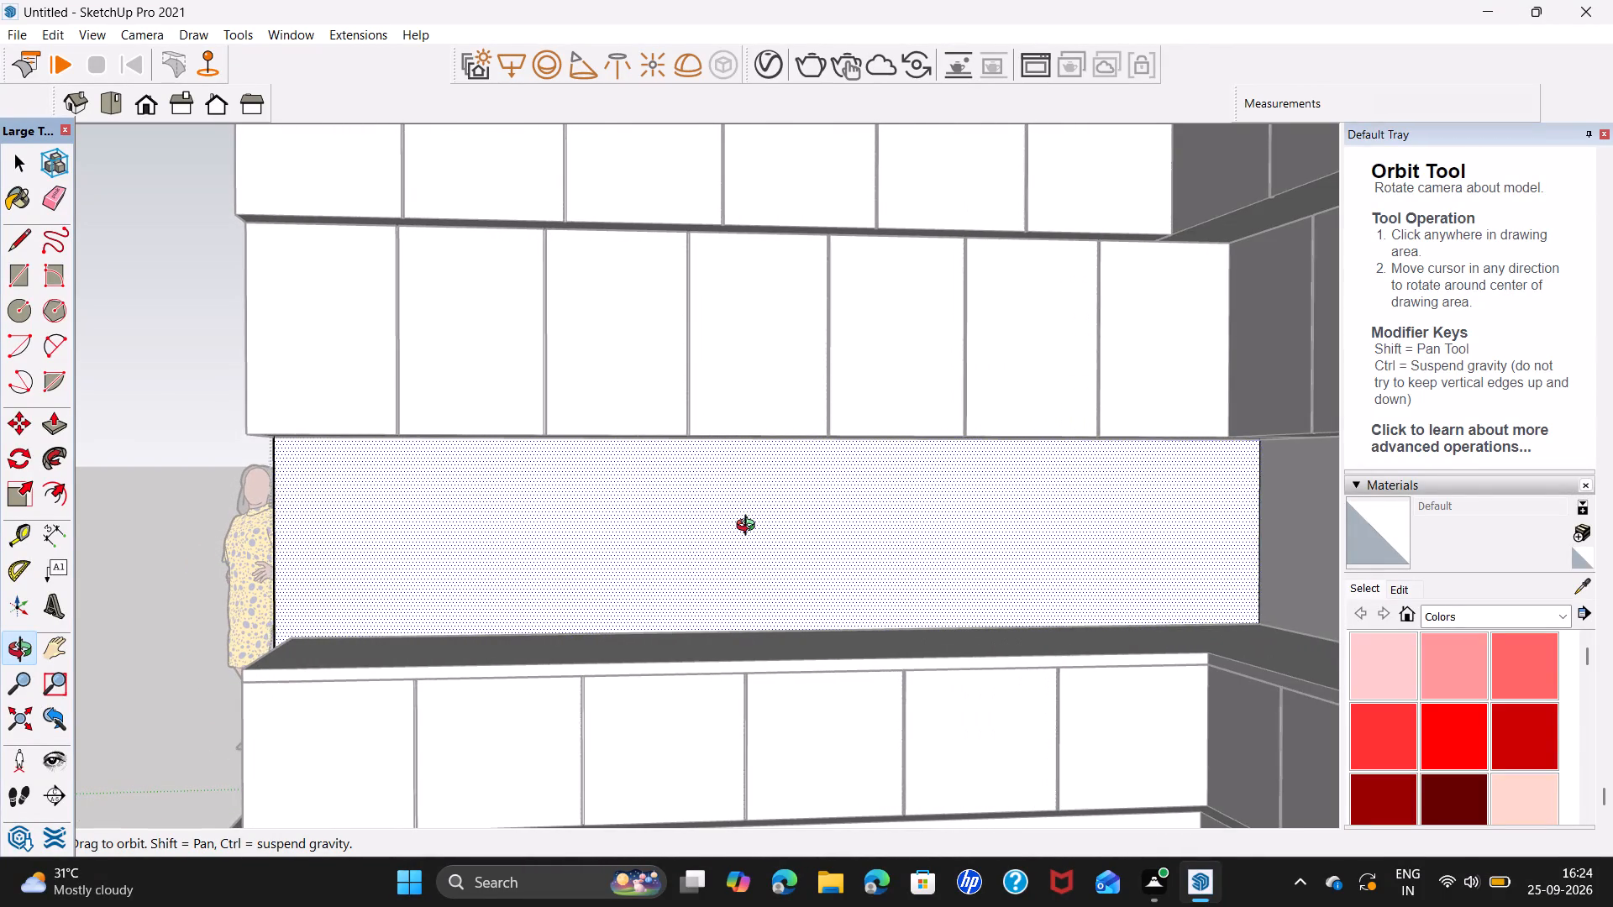
pyautogui.moveTo(749, 527); pyautogui.dragTo(759, 537, button='middle')
pyautogui.scroll(2, 772, 540)
pyautogui.scroll(-1, 796, 543)
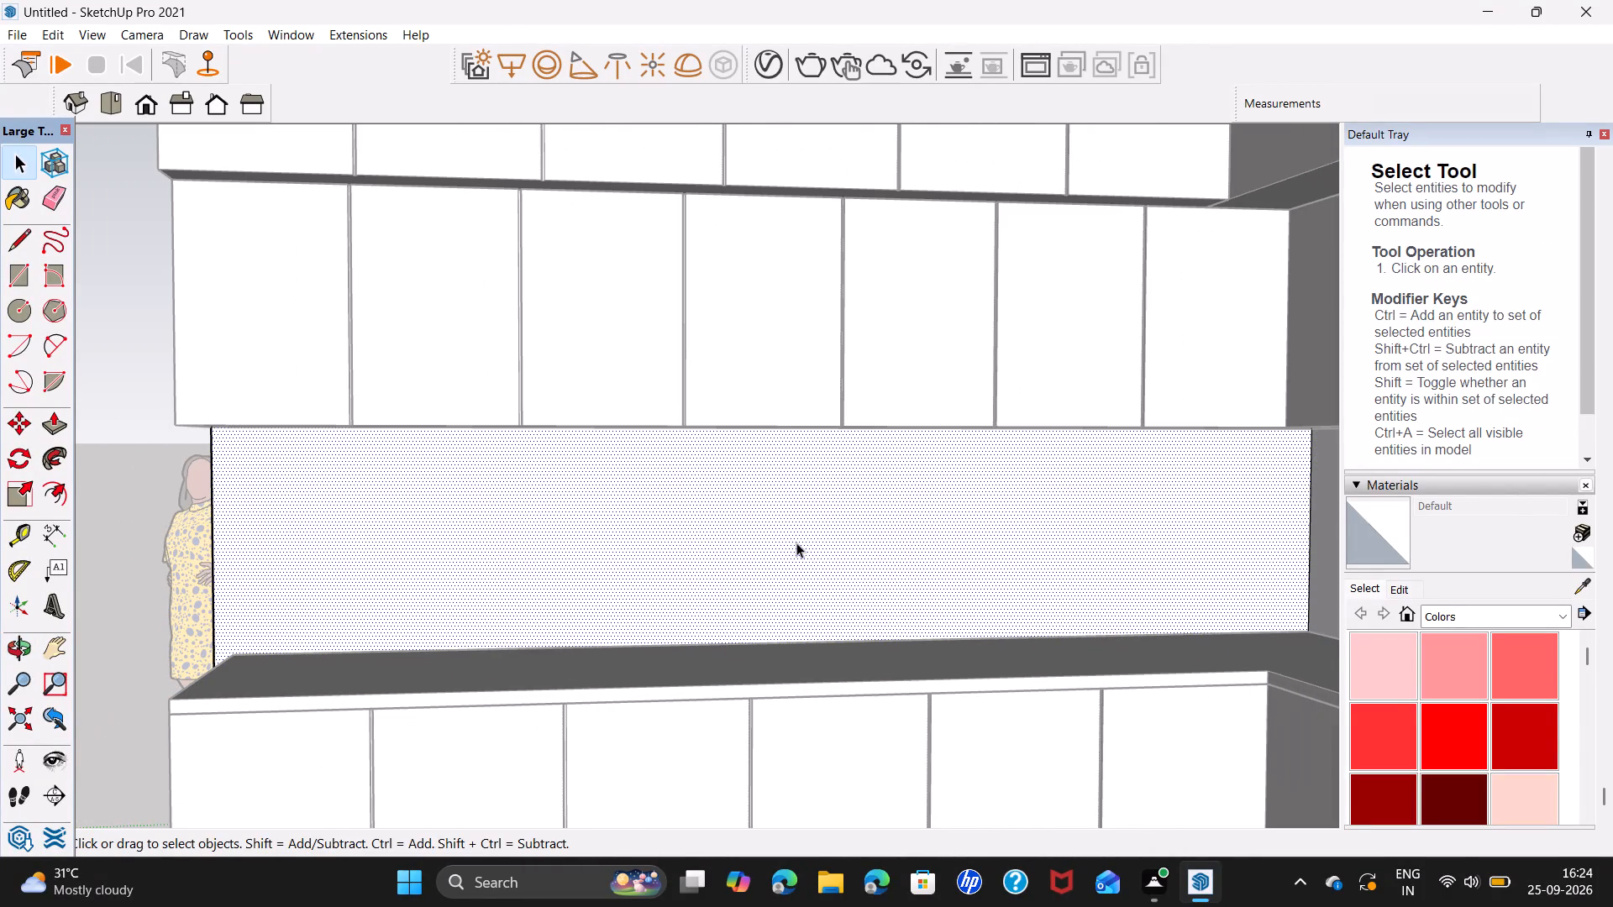
pyautogui.press('r')
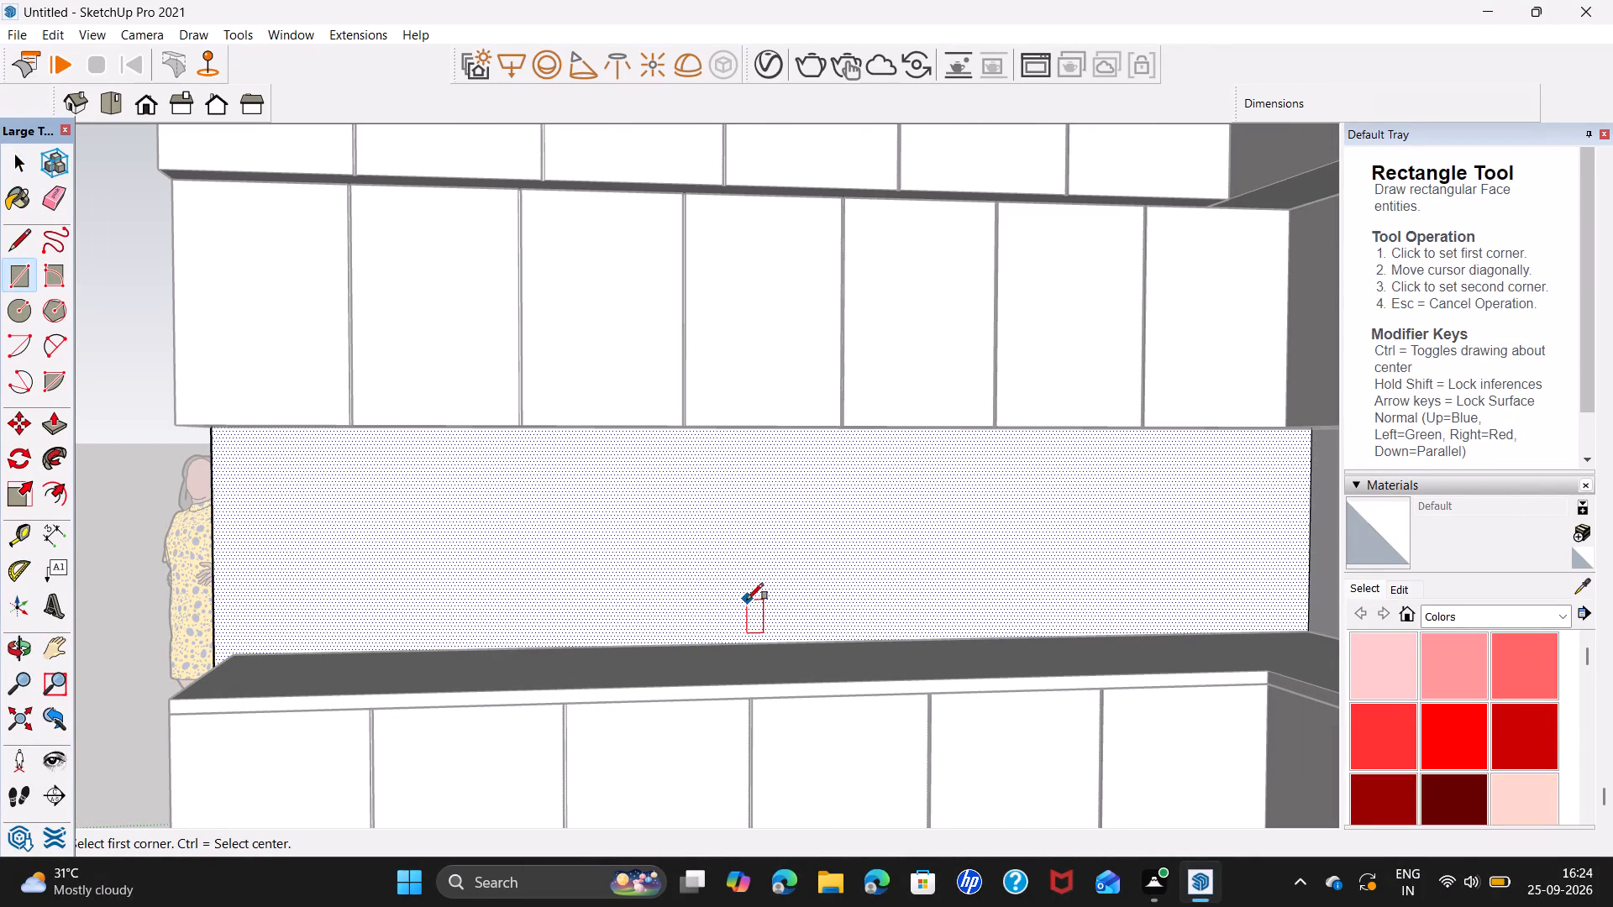
pyautogui.moveTo(785, 518); pyautogui.dragTo(791, 459, button='middle')
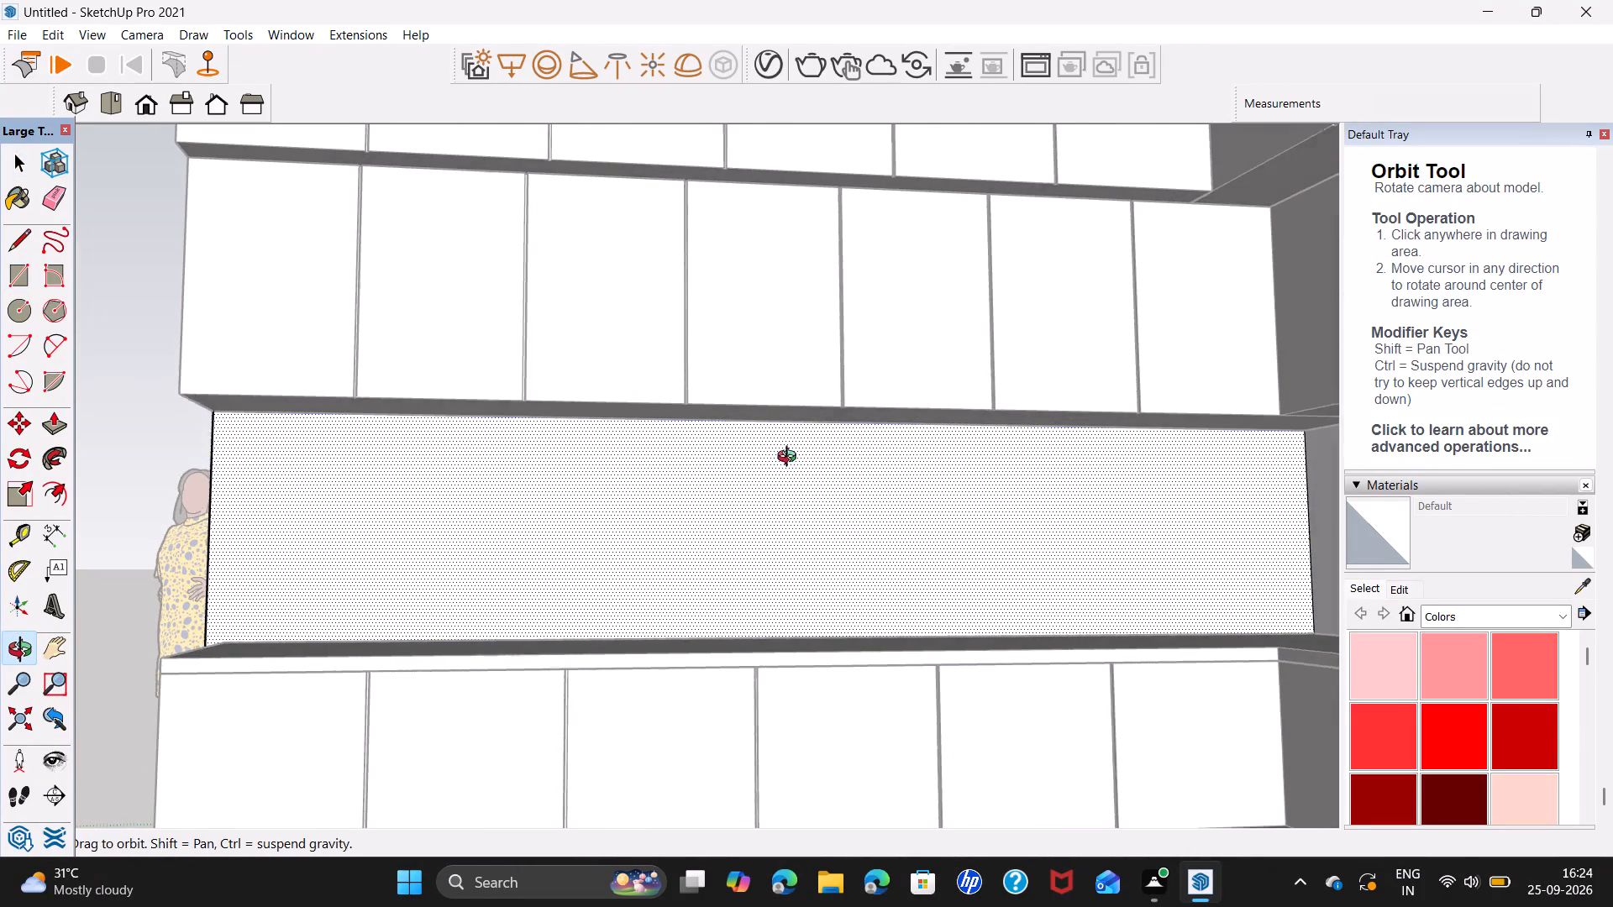
pyautogui.moveTo(791, 459); pyautogui.dragTo(791, 448, button='middle')
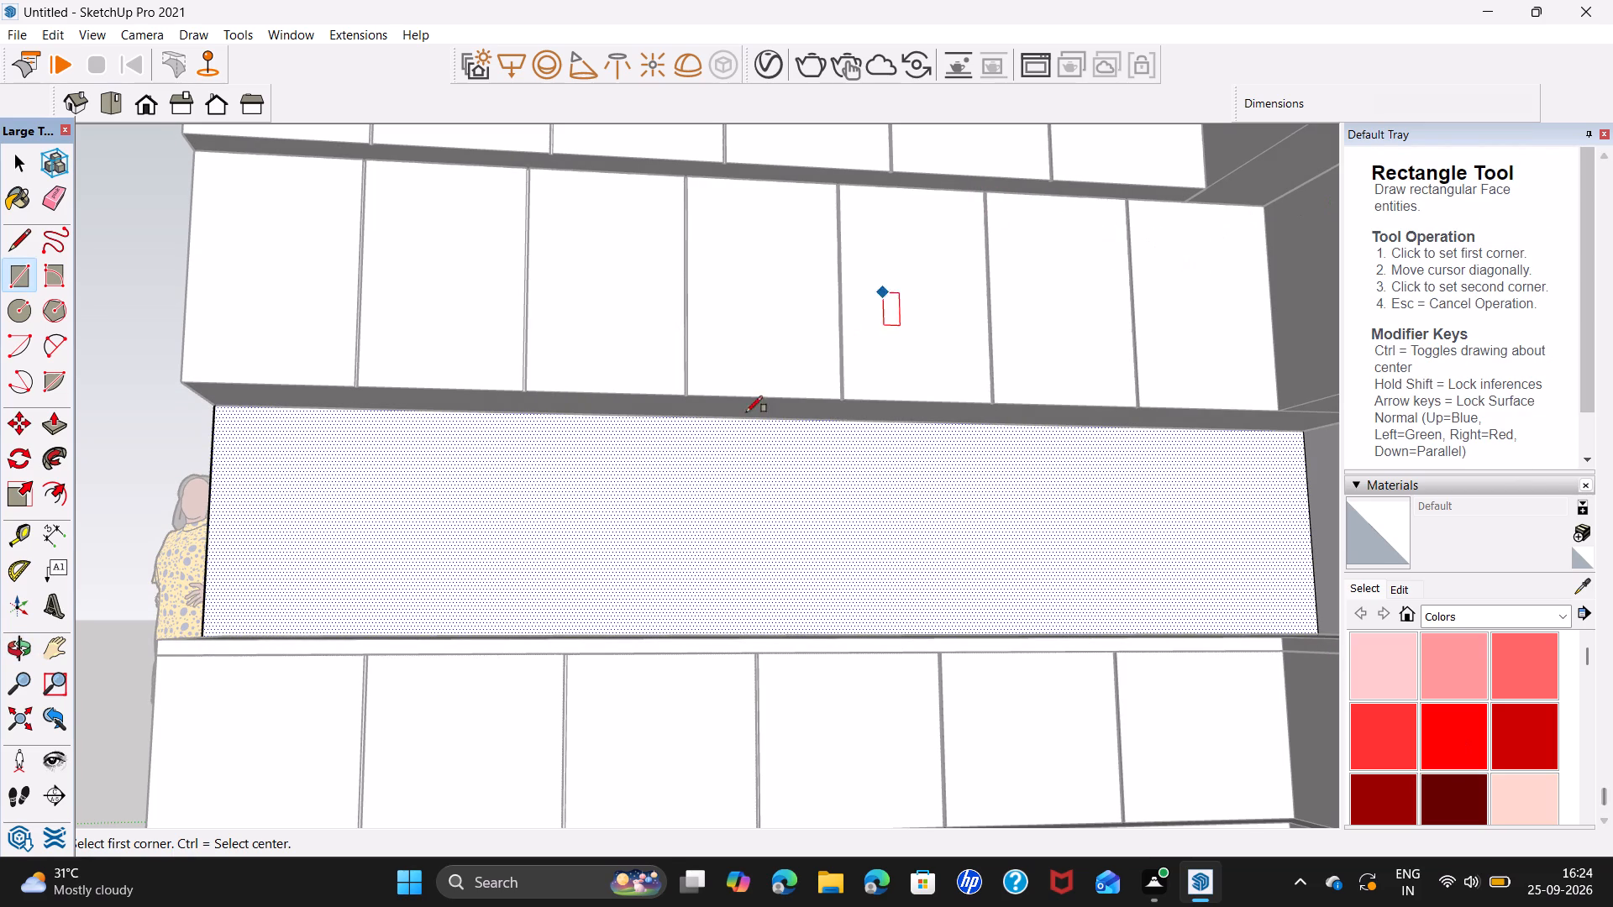
pyautogui.click(659, 432)
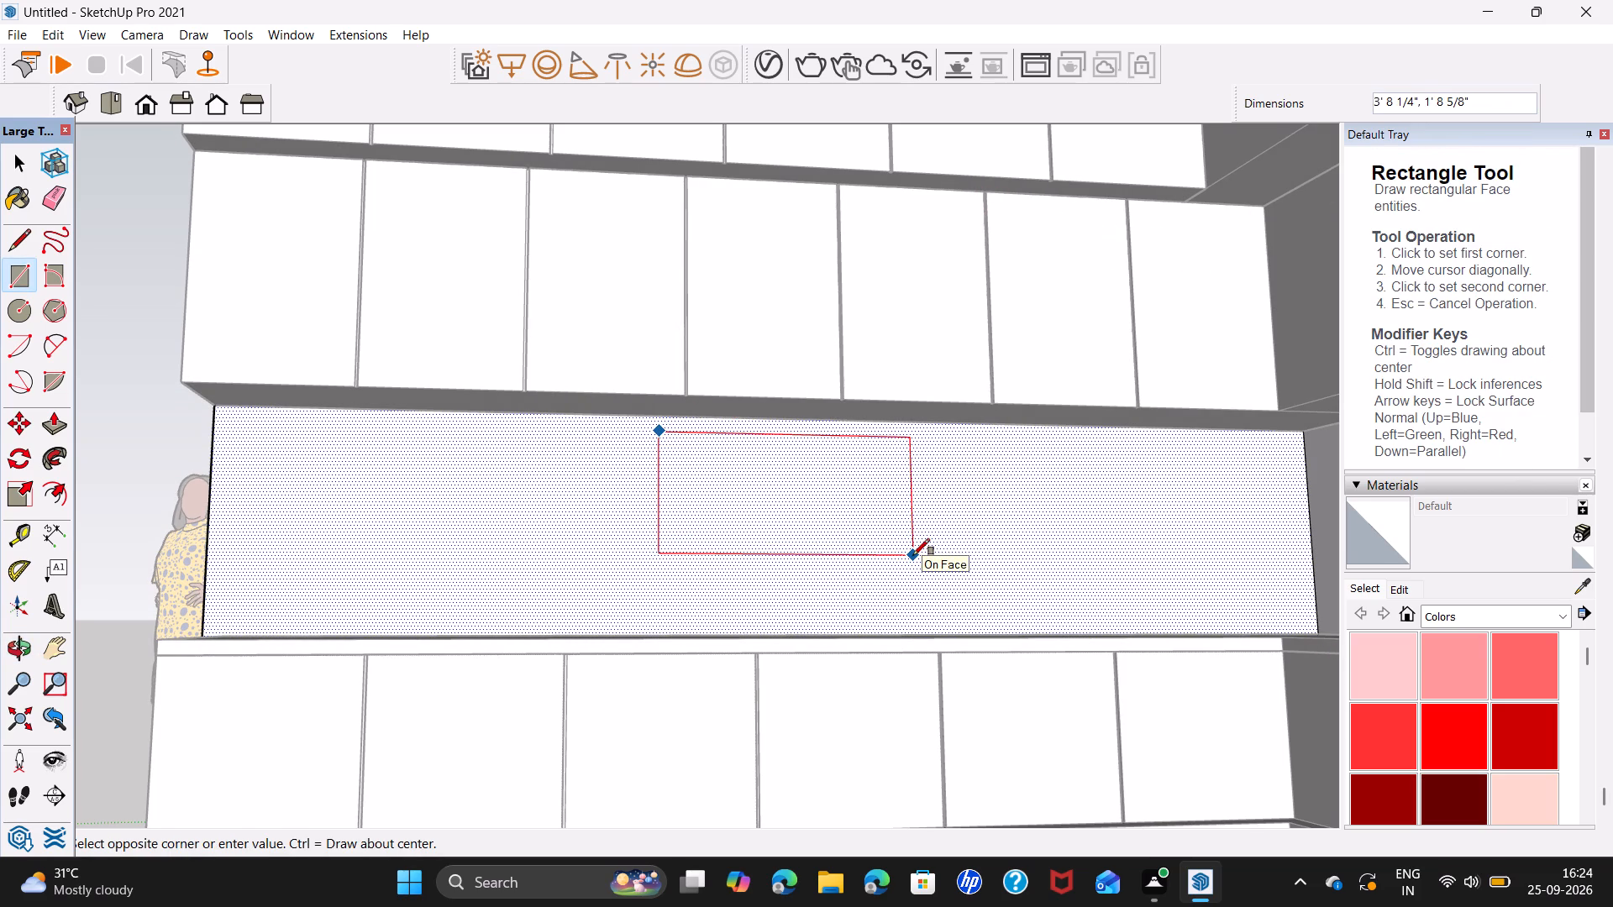
pyautogui.click(913, 555)
# Push the wall rectangle 5" through the side wall to cut a window opening, and close the wall group.
pyautogui.press('space')
pyautogui.click(833, 525)
pyautogui.press('p')
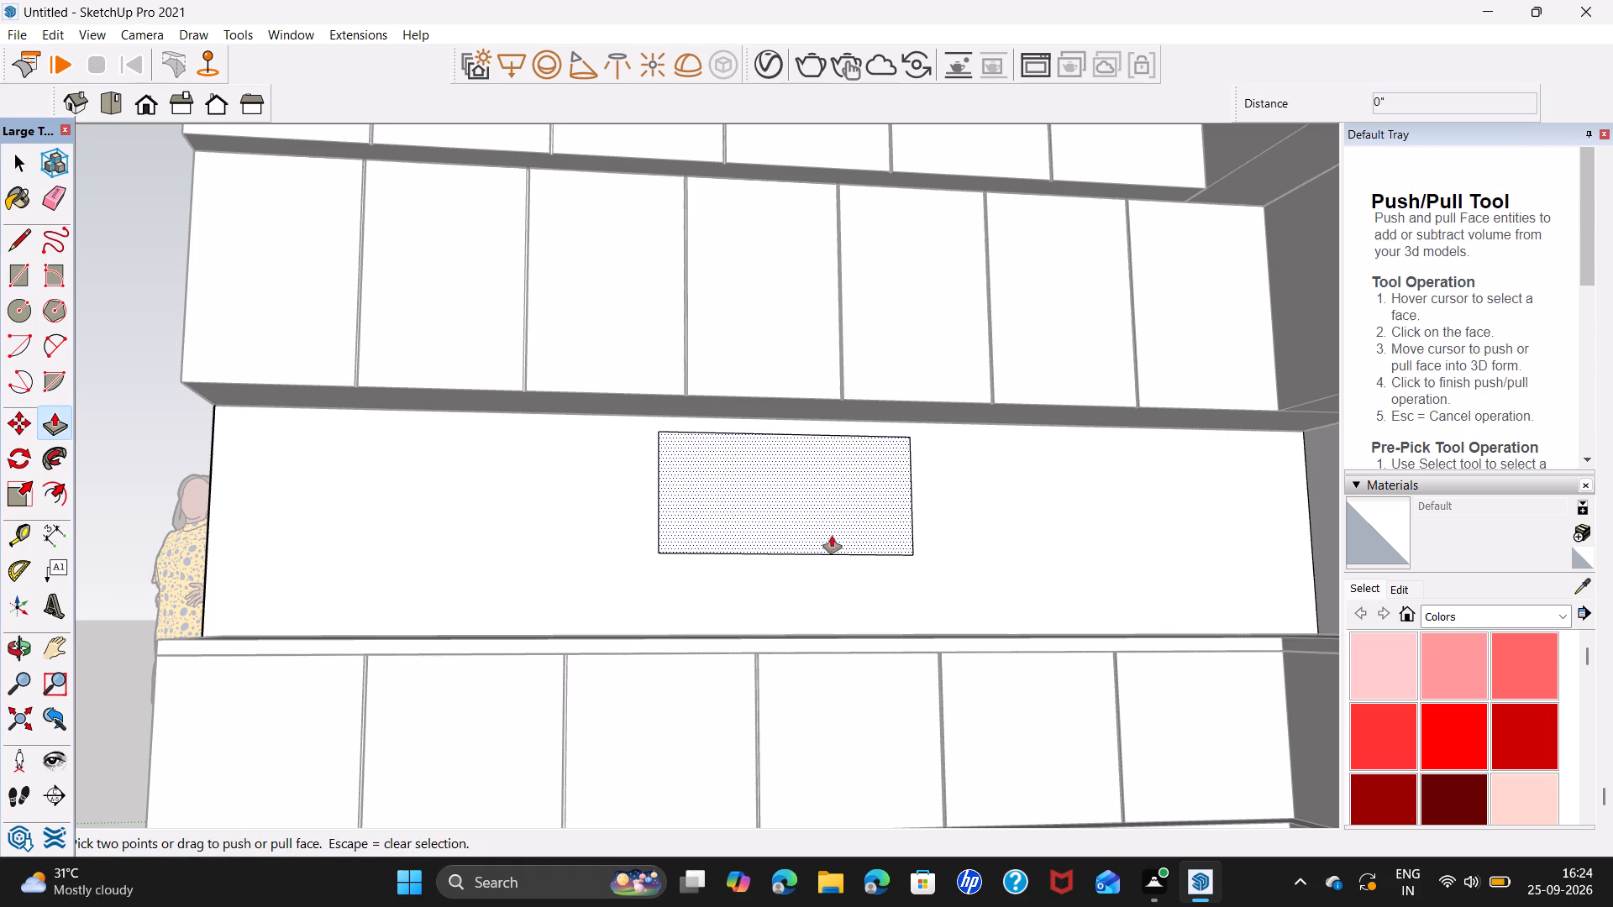
pyautogui.click(832, 536)
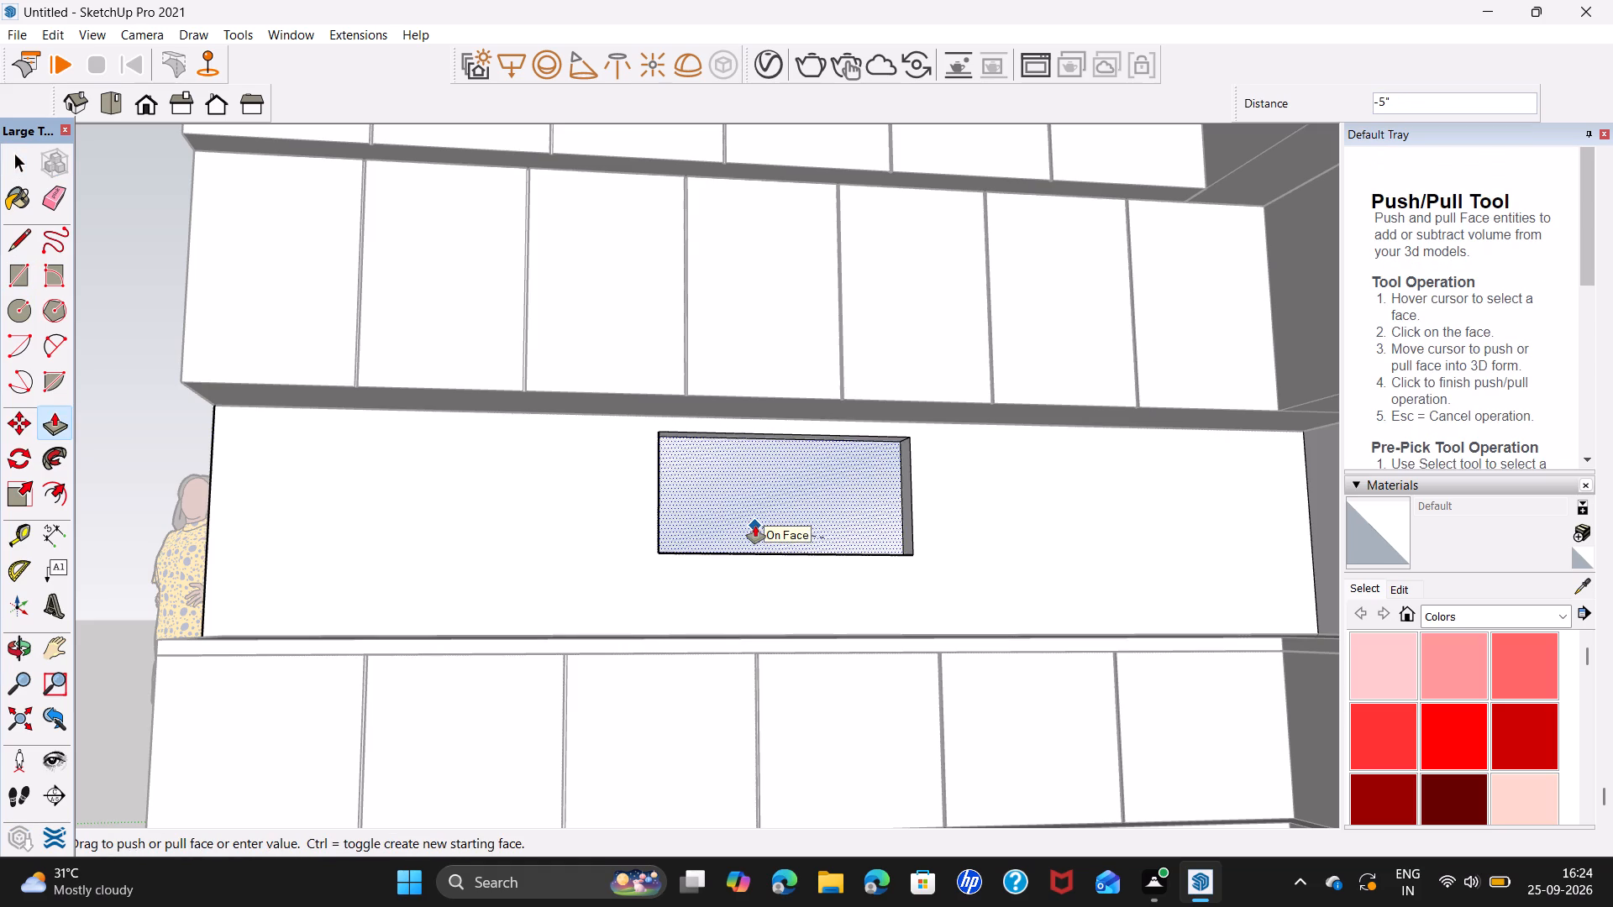
pyautogui.click(755, 526)
pyautogui.press('space')
pyautogui.scroll(-2, 631, 473)
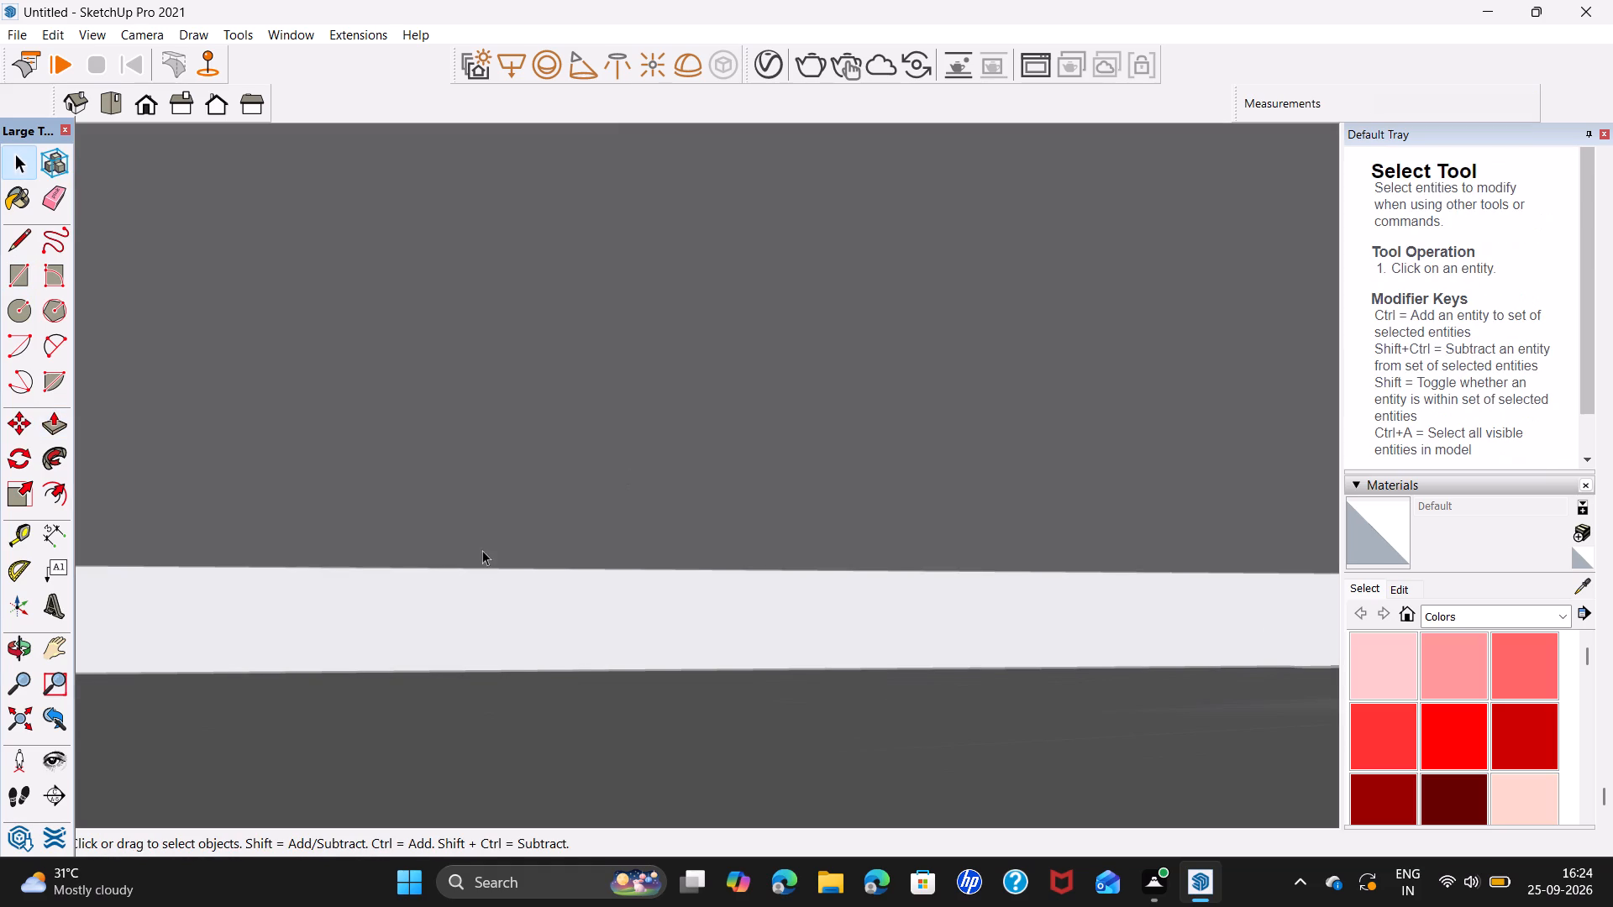
pyautogui.click(14, 714)
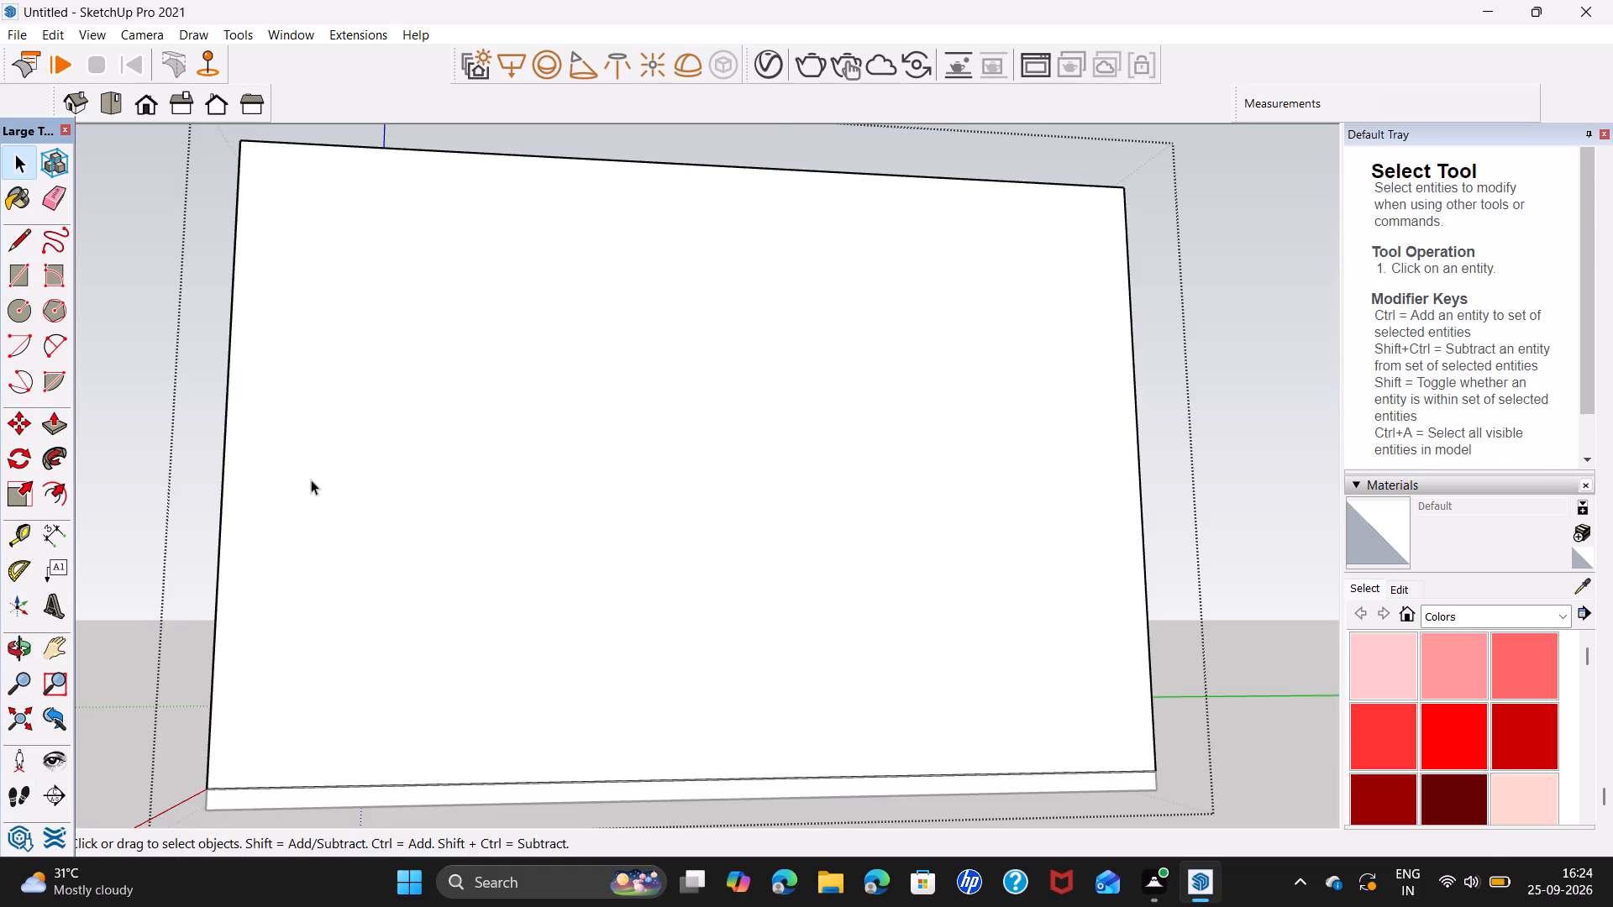
pyautogui.moveTo(311, 480); pyautogui.dragTo(655, 600, button='middle')
pyautogui.moveTo(303, 530); pyautogui.dragTo(305, 529, button='middle')
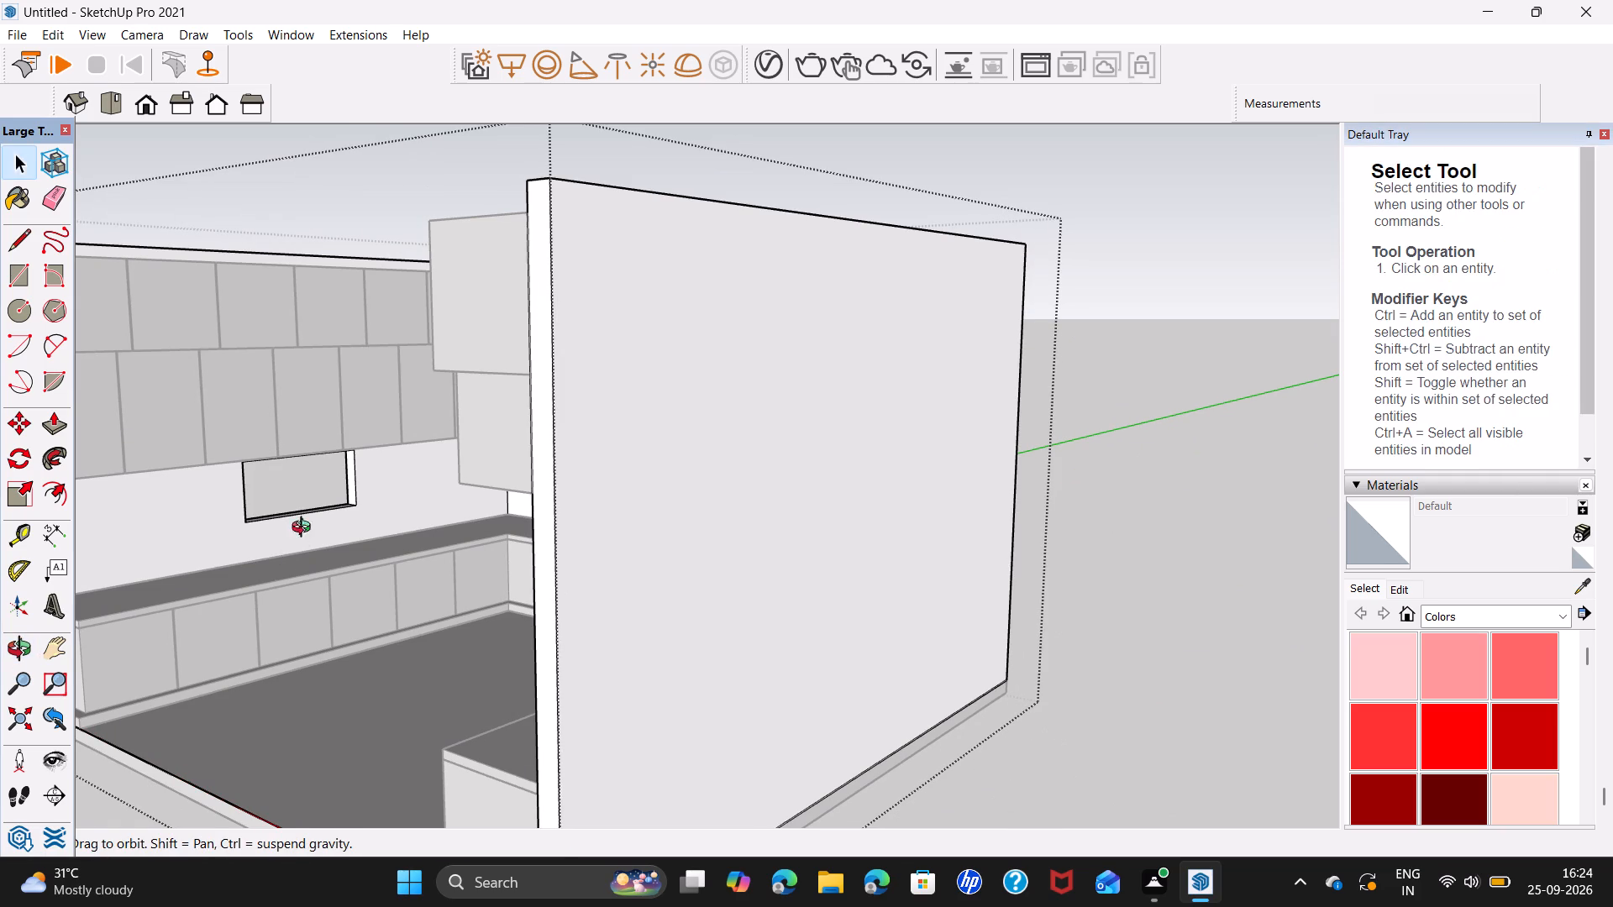
pyautogui.moveTo(305, 529); pyautogui.dragTo(384, 579, button='middle')
pyautogui.click(249, 589)
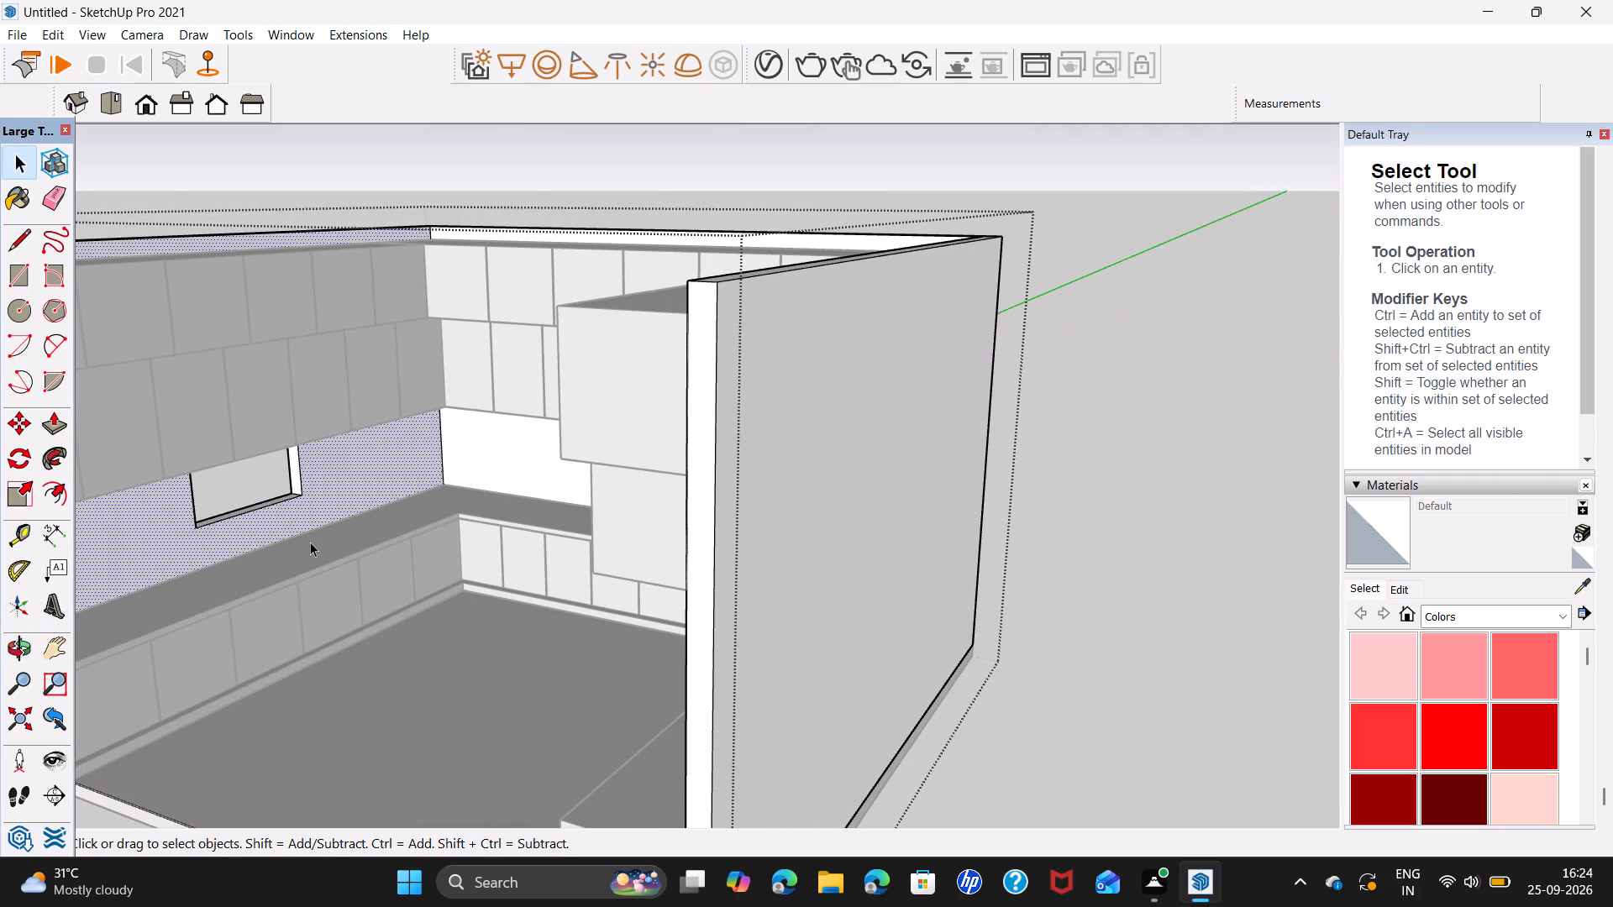
pyautogui.moveTo(308, 528); pyautogui.dragTo(632, 471, button='middle')
pyautogui.click(510, 570)
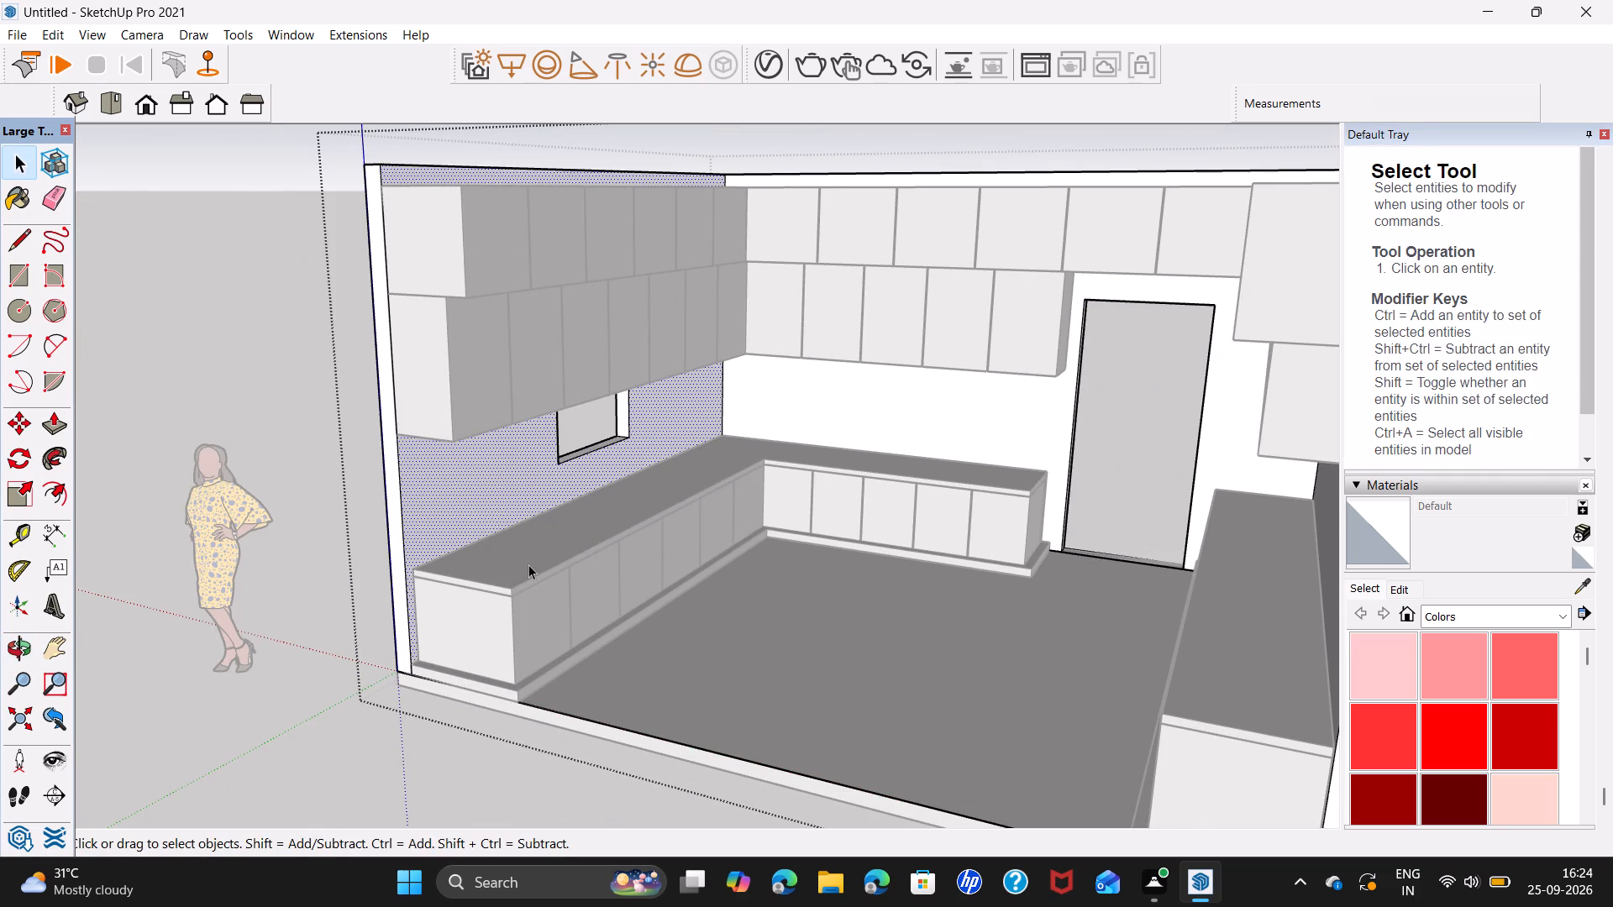
pyautogui.click(530, 583)
pyautogui.click(523, 634)
pyautogui.click(305, 671)
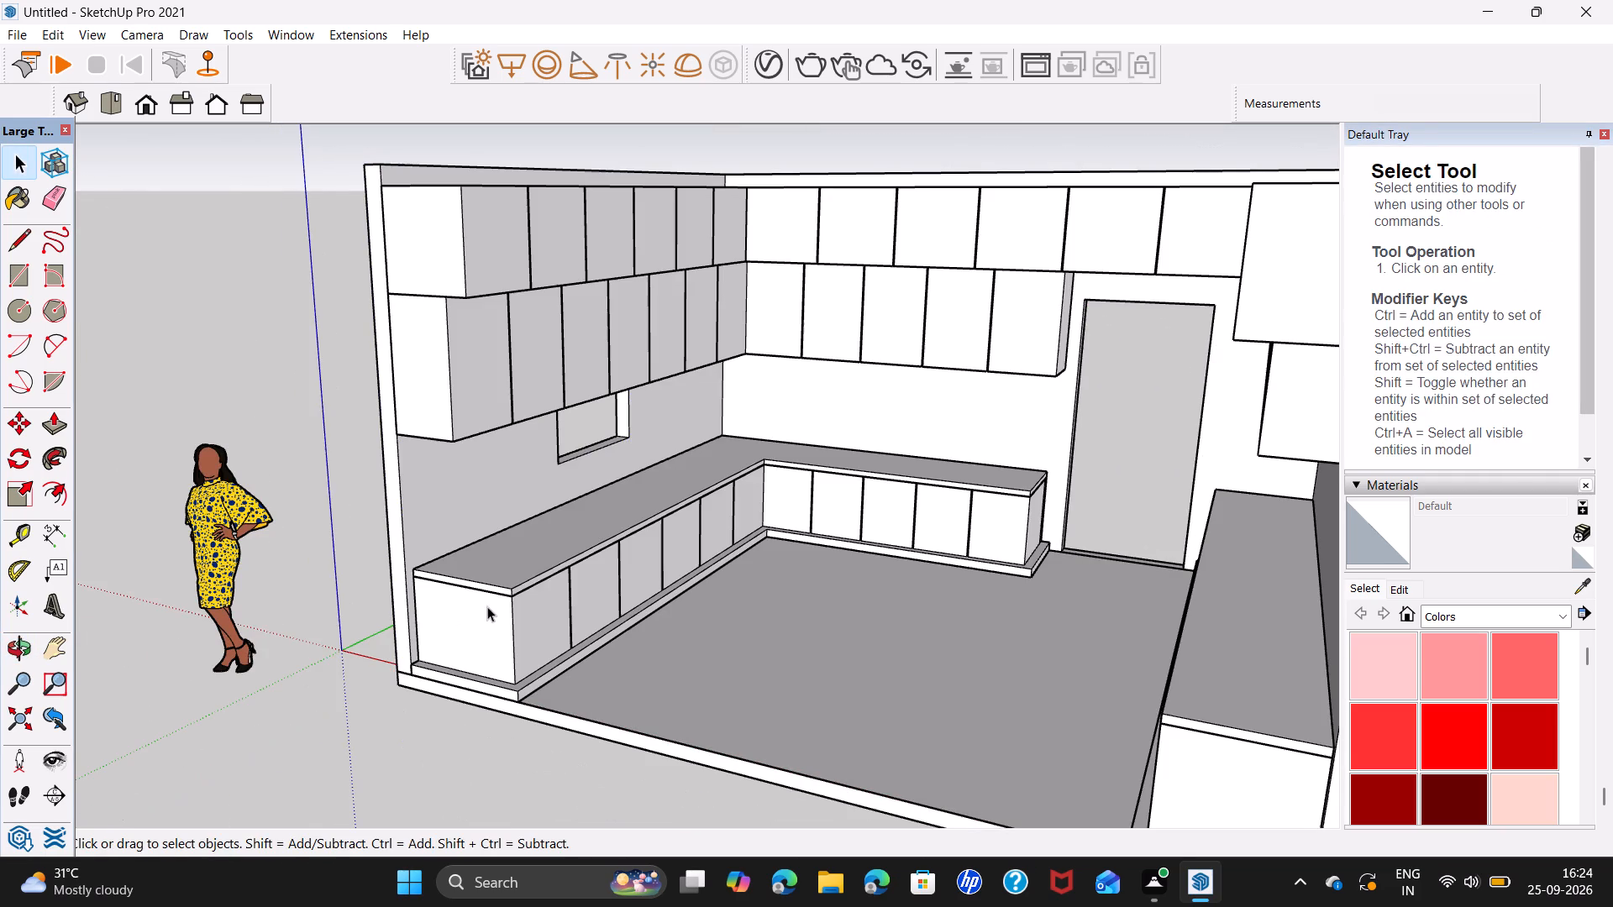
# Inside the L-shaped countertop group, draw a rectangle about 2' 4 1/8" by 1' 5 3/8" on the top near its open end.
pyautogui.click(508, 572)
pyautogui.moveTo(566, 558); pyautogui.dragTo(529, 634, button='middle')
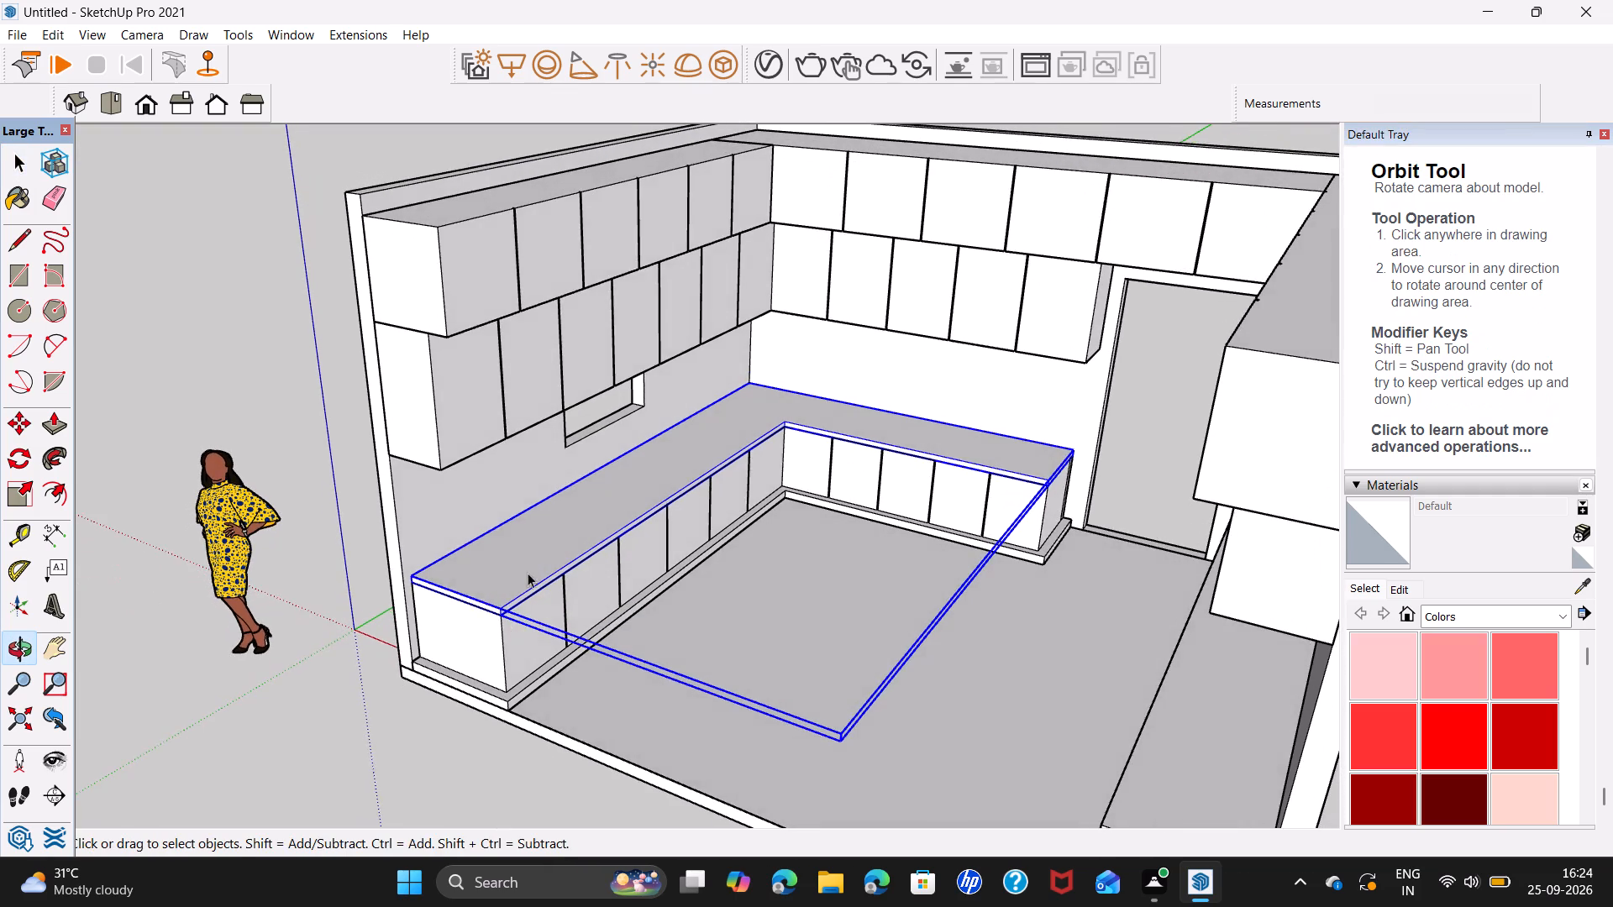
pyautogui.scroll(5, 530, 560)
pyautogui.moveTo(577, 549); pyautogui.dragTo(342, 616, button='middle')
pyautogui.scroll(3, 507, 515)
pyautogui.moveTo(565, 504); pyautogui.dragTo(500, 557, button='middle')
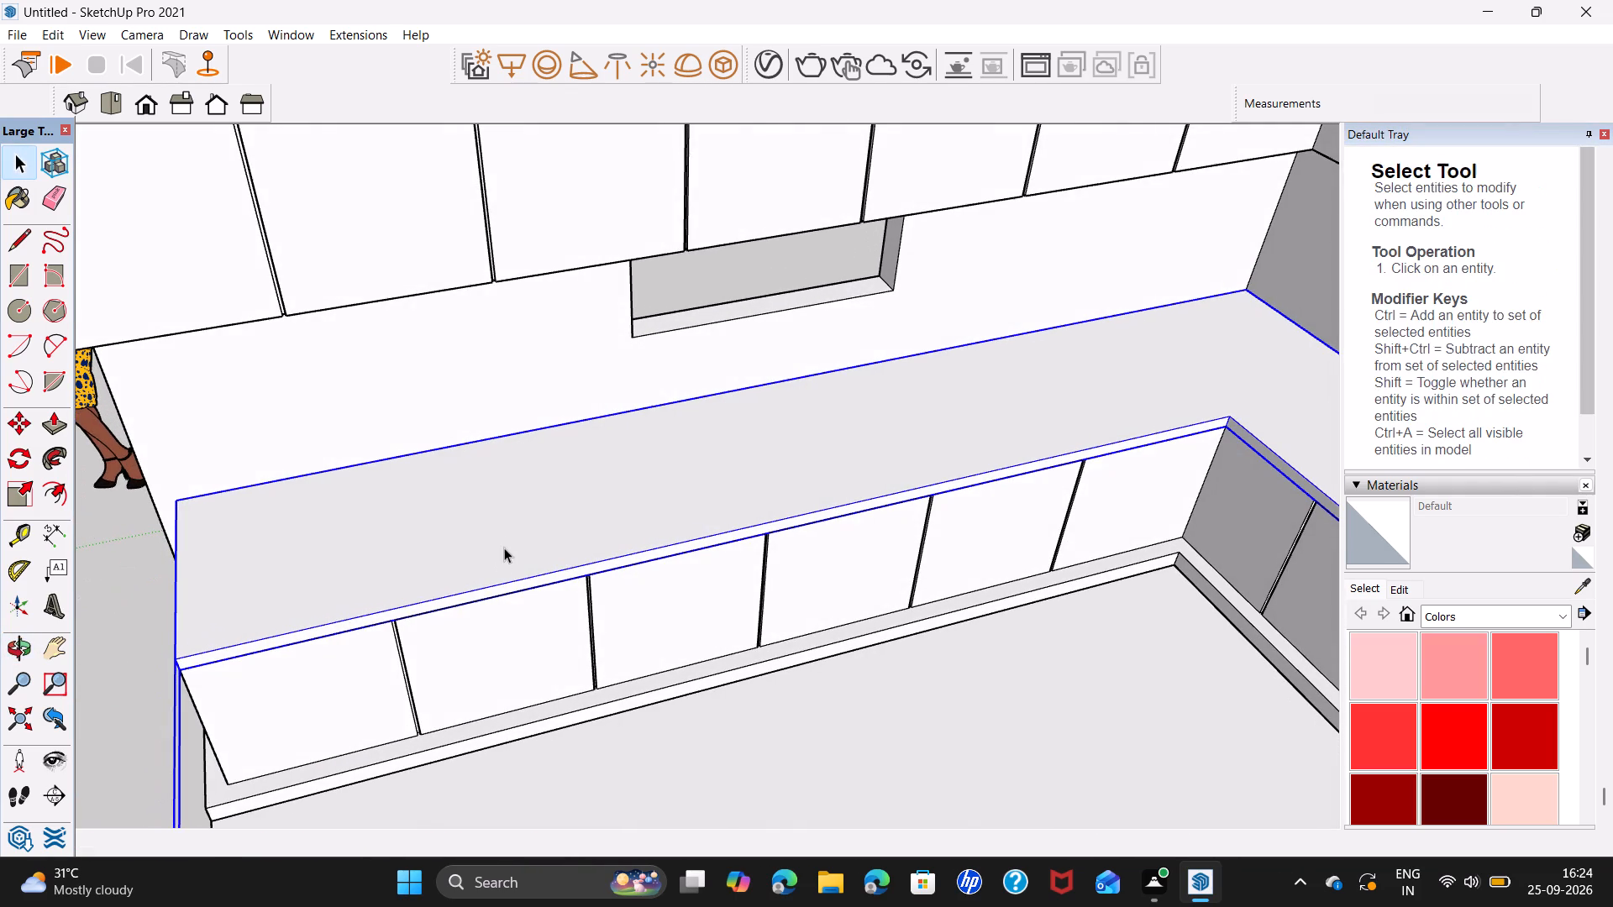
pyautogui.press('r')
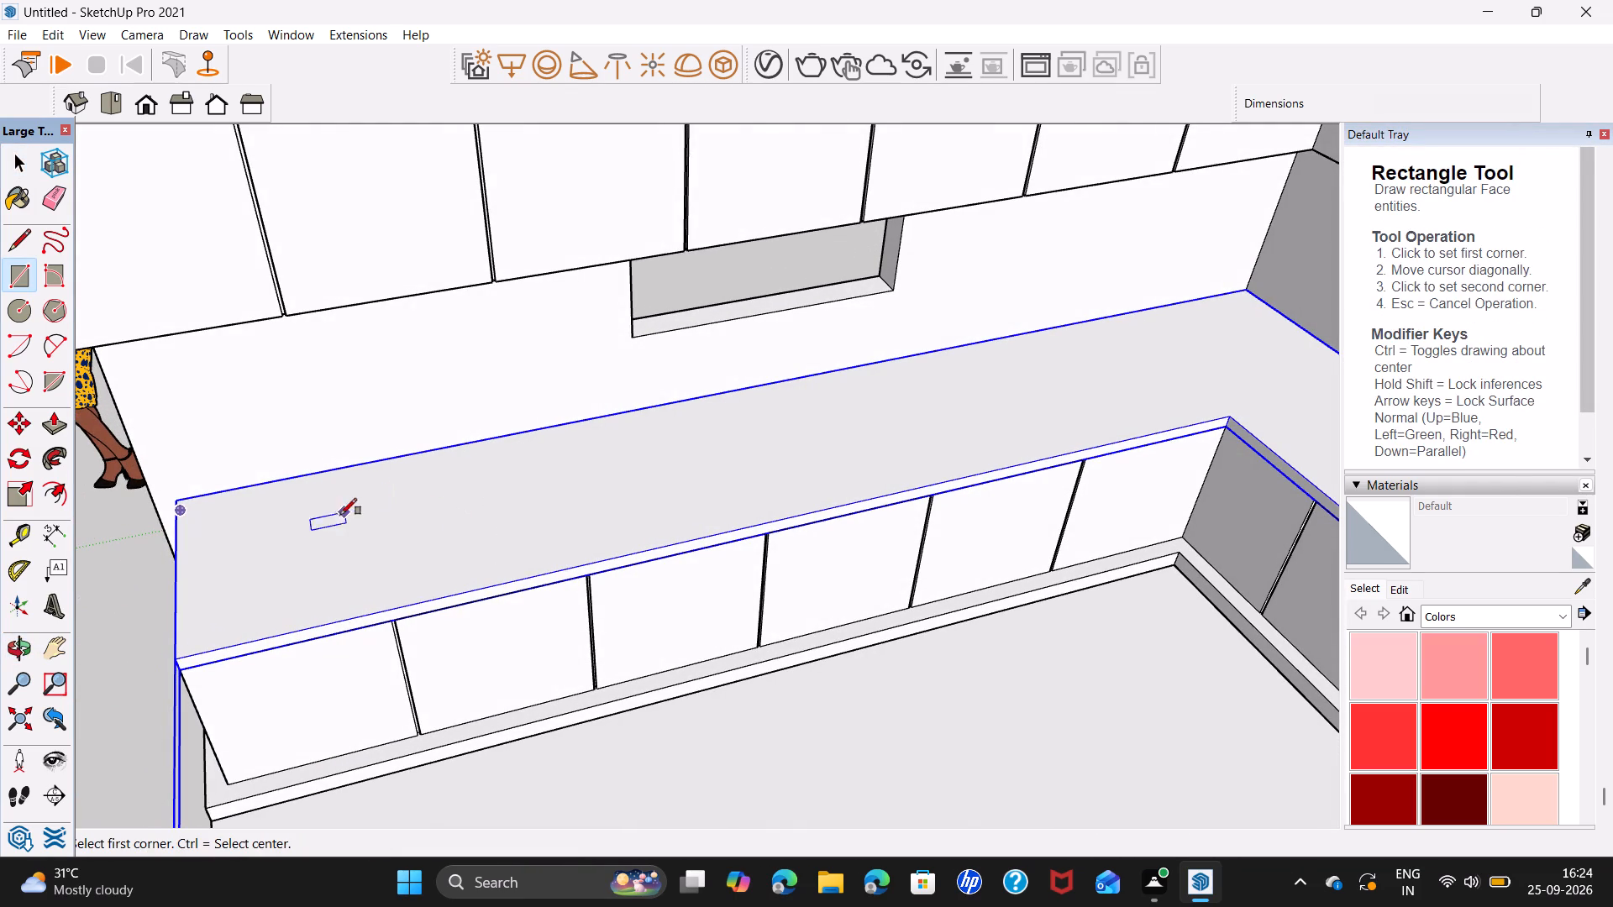
pyautogui.press('space')
pyautogui.tripleClick(334, 508)
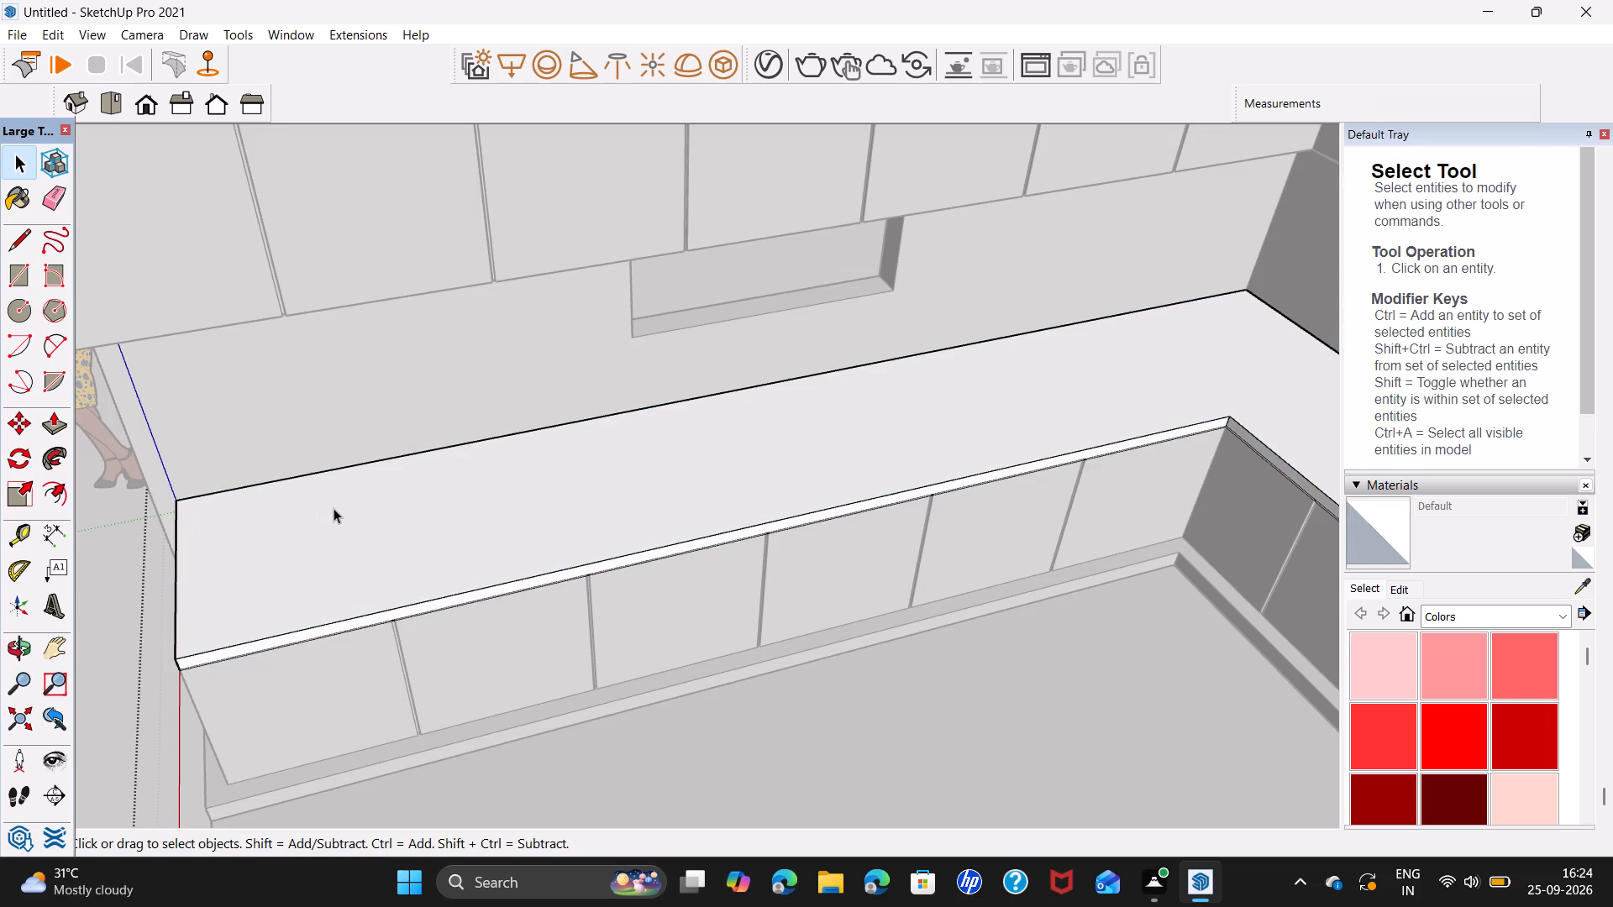
pyautogui.click(338, 519)
pyautogui.click(345, 539)
pyautogui.press('r')
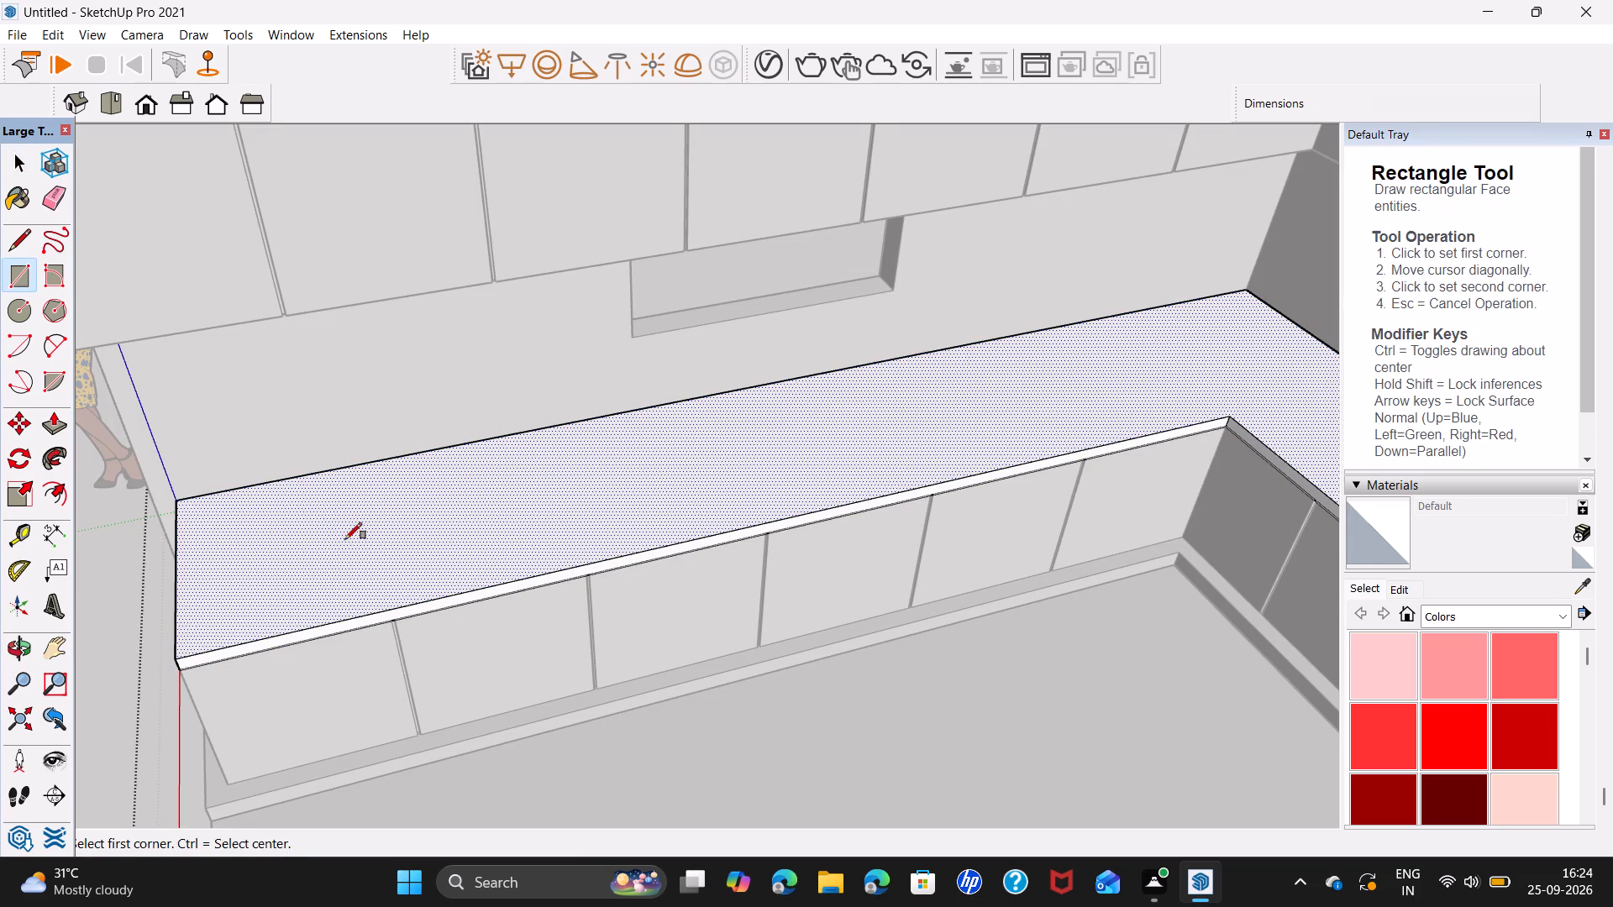
pyautogui.click(280, 527)
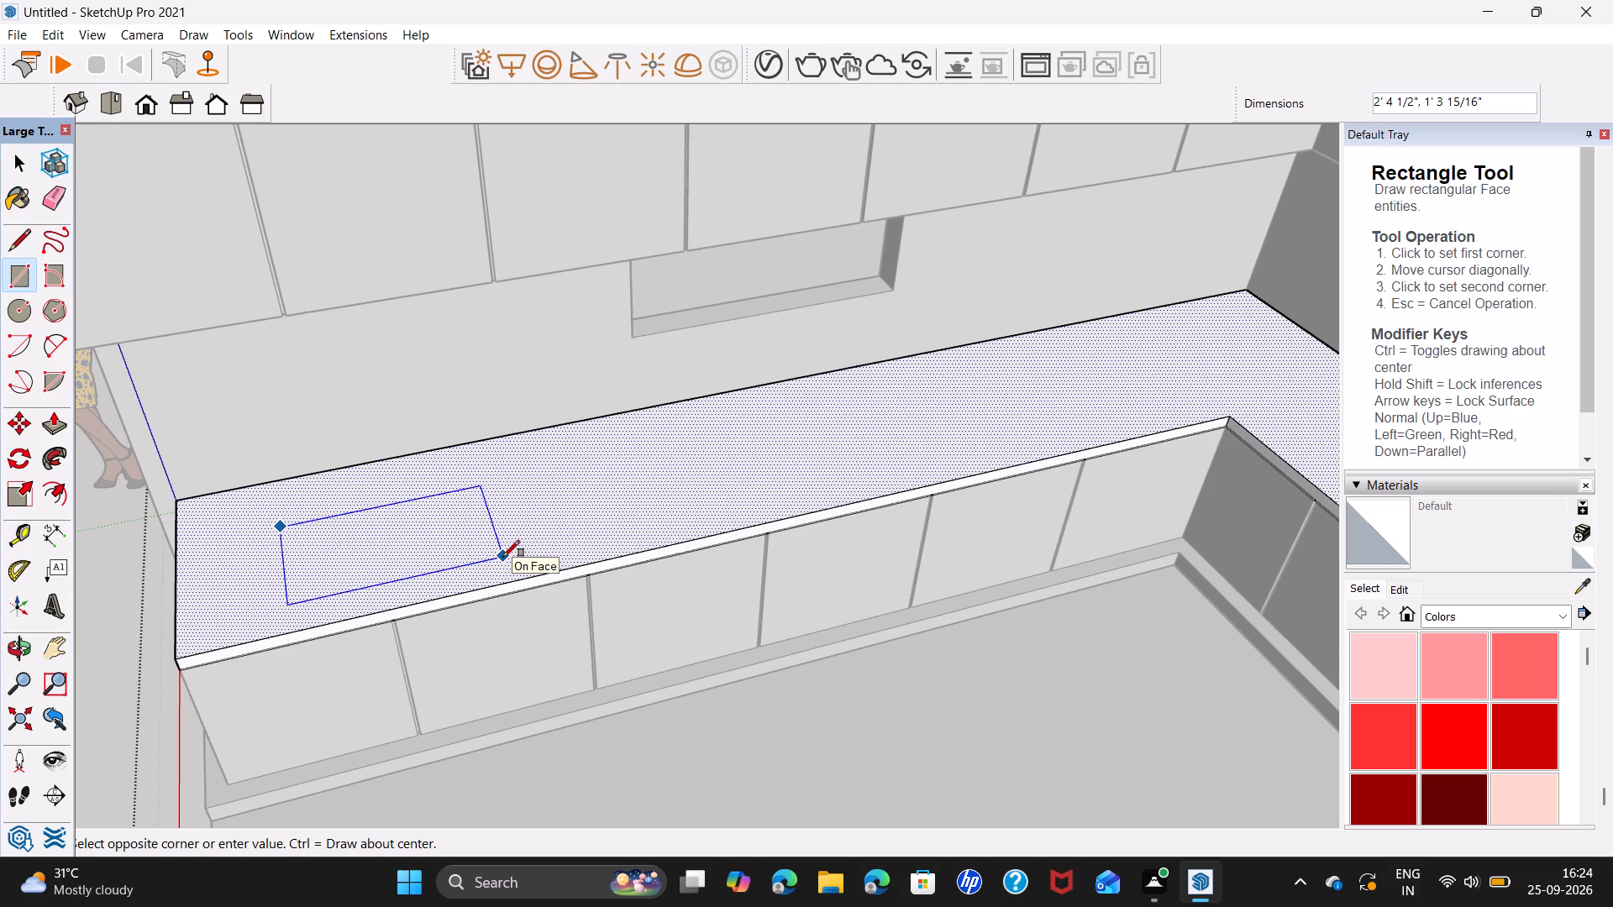
pyautogui.click(507, 564)
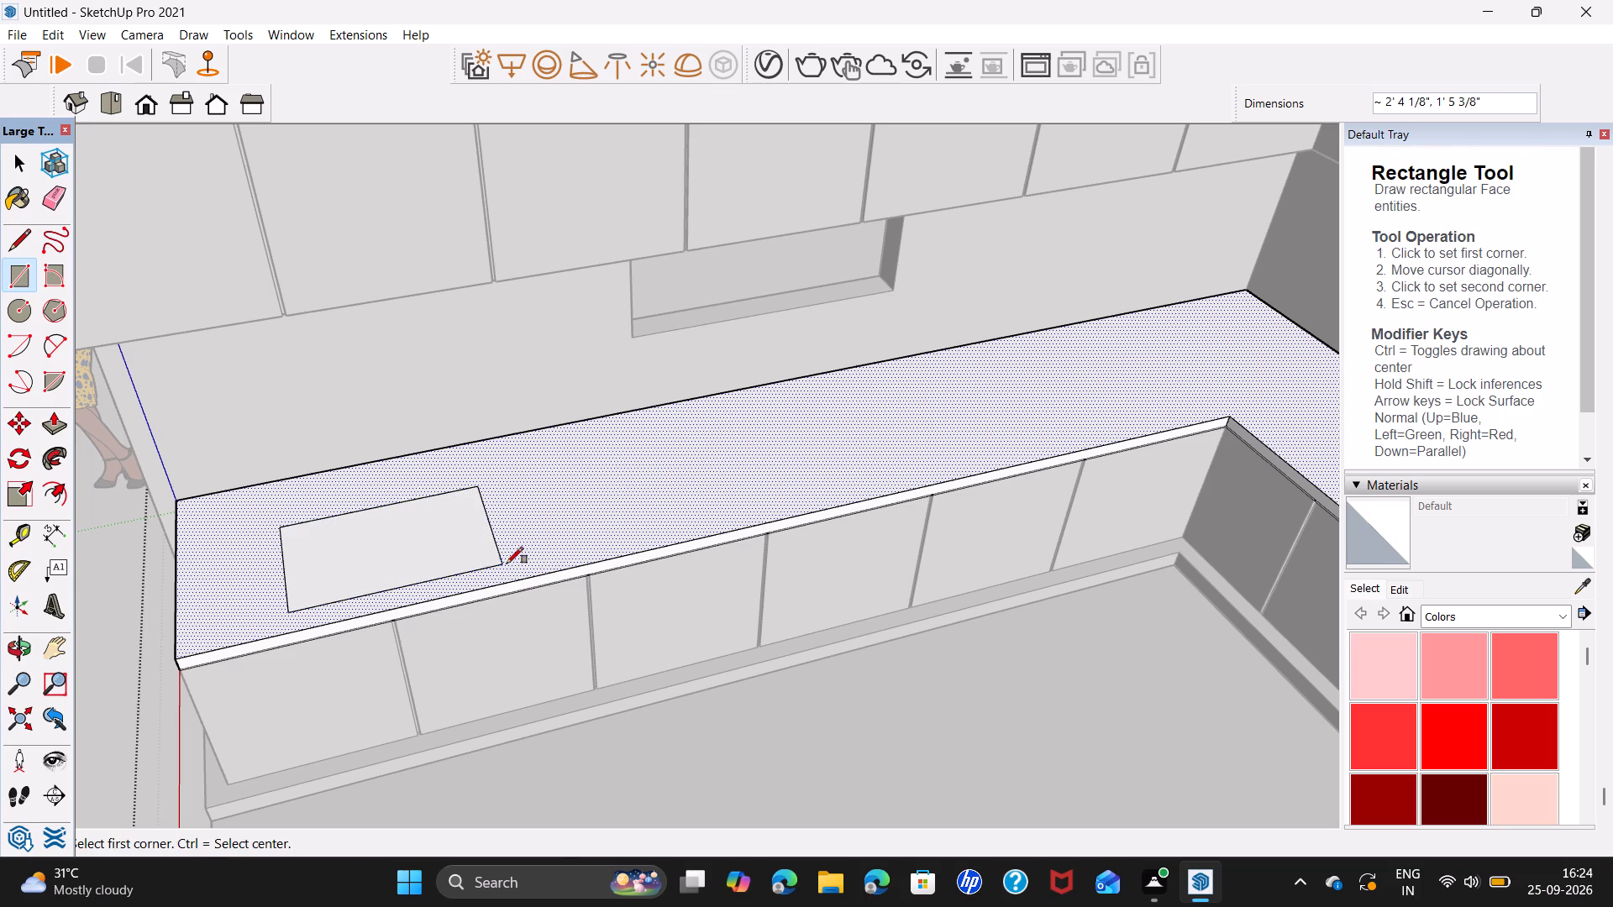
pyautogui.press('space')
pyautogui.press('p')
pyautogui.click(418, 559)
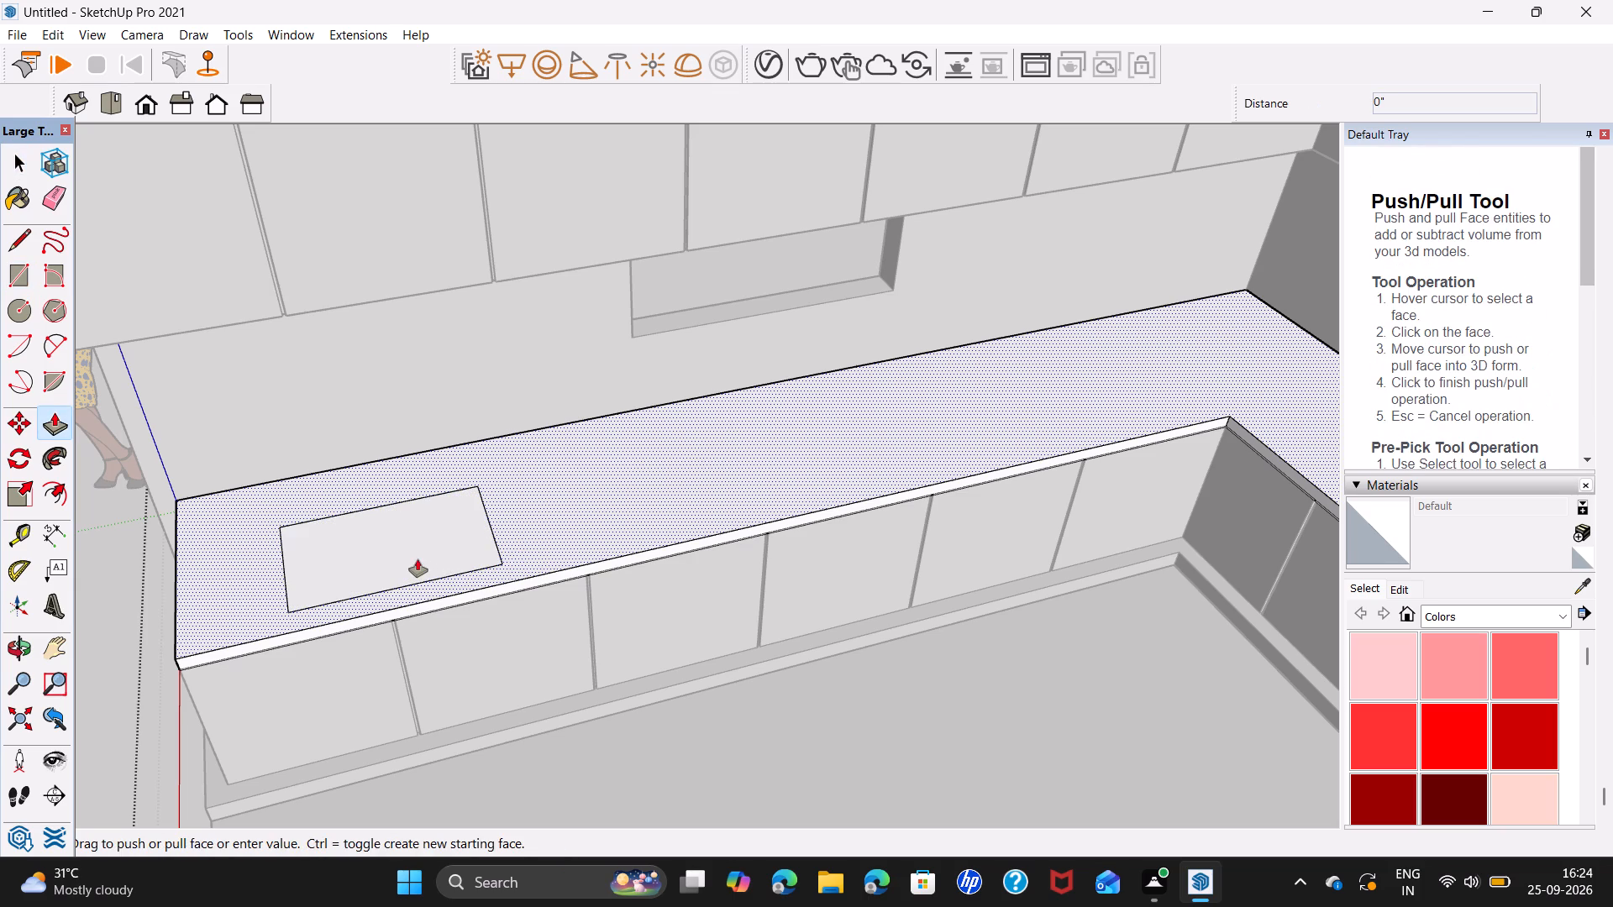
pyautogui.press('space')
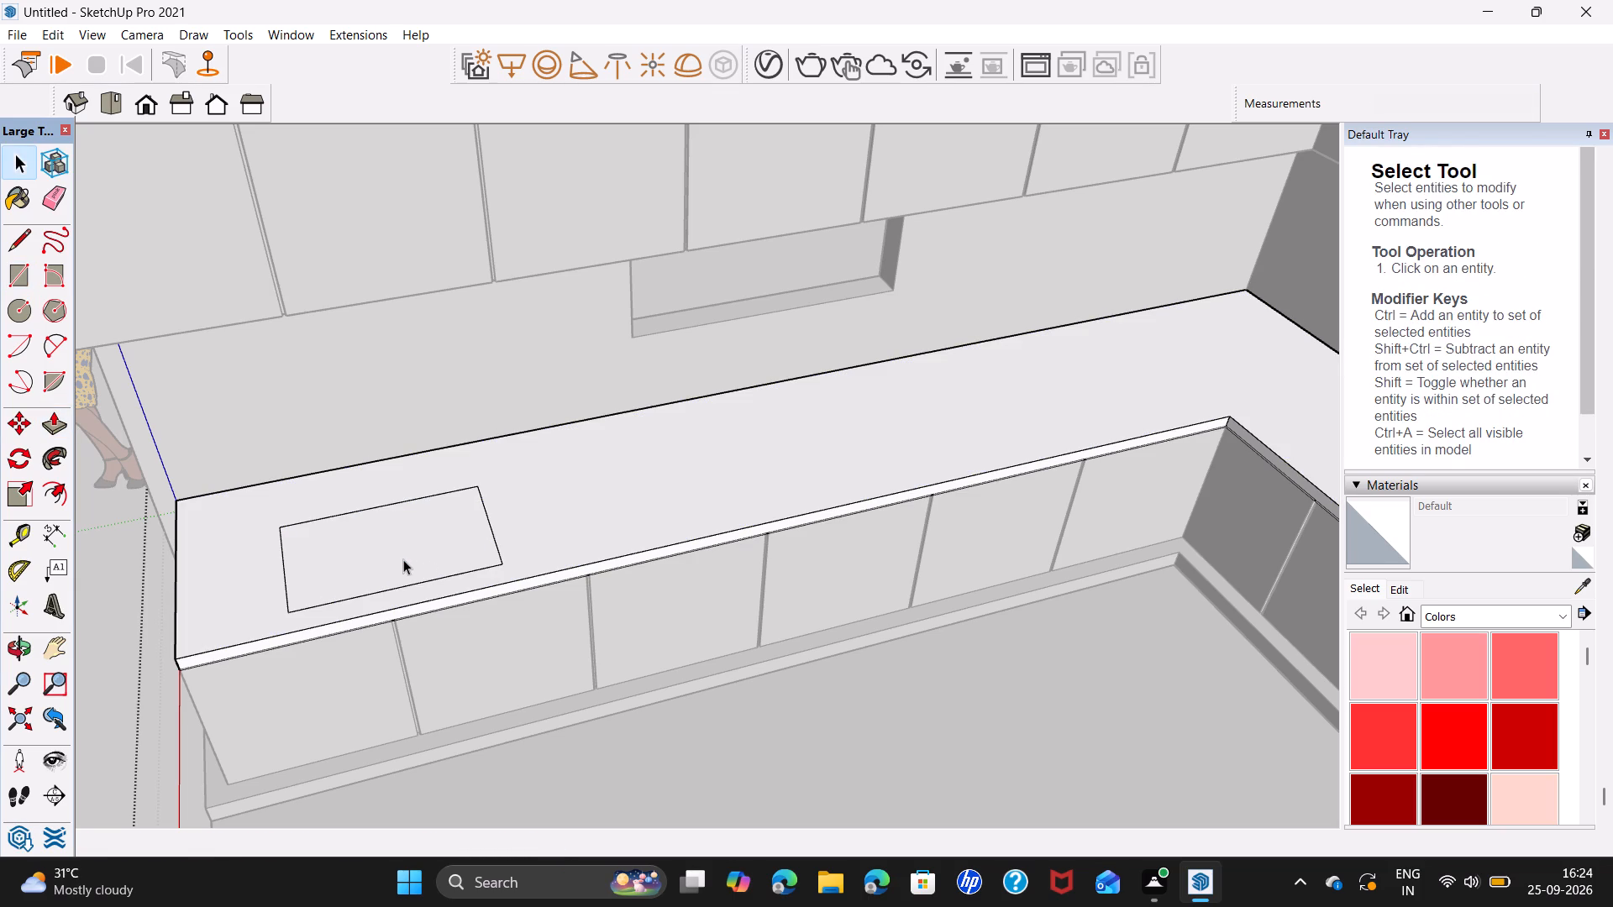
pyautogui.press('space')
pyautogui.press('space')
# Push the countertop rectangle 2" down to cut a sink opening, and close the countertop group.
pyautogui.click(403, 559)
pyautogui.press('p')
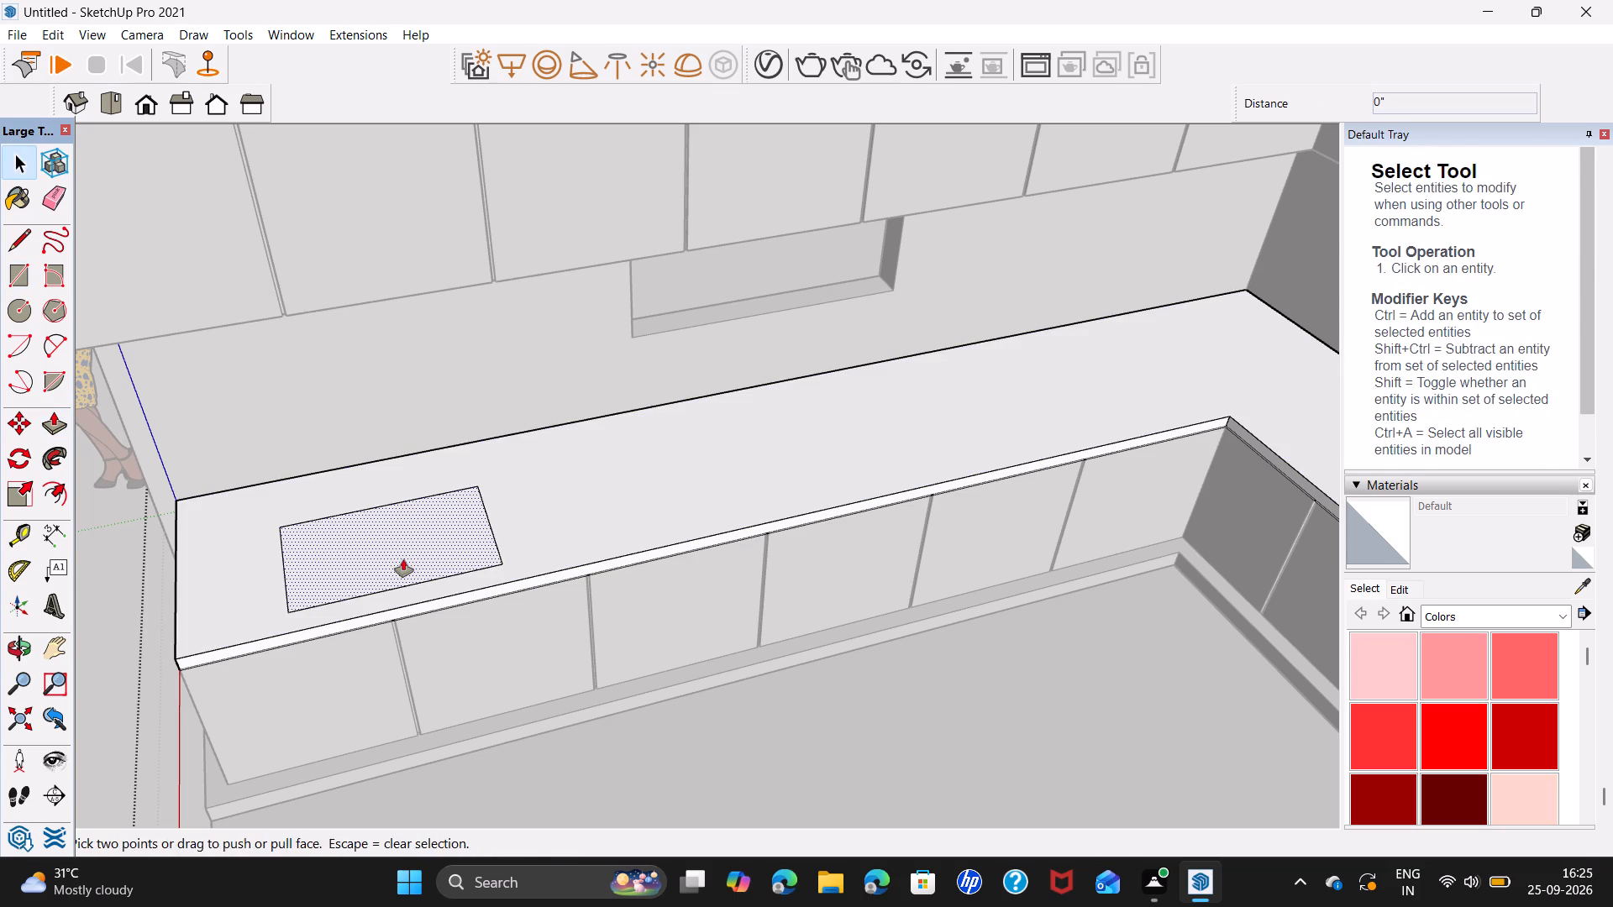
pyautogui.click(403, 559)
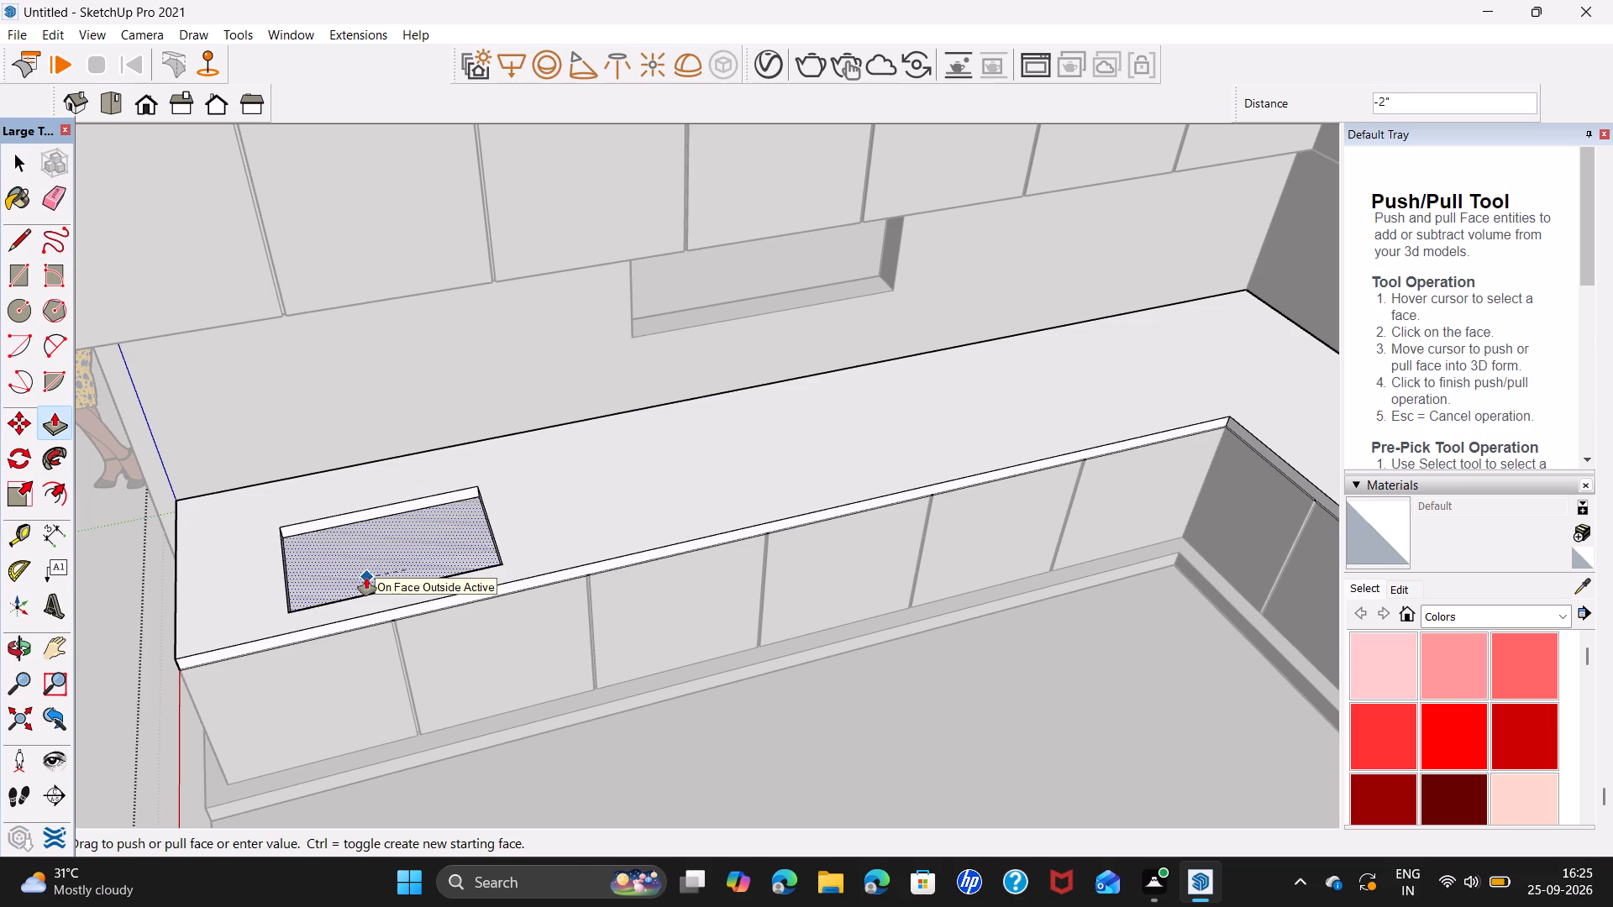
pyautogui.click(366, 578)
pyautogui.press('space')
pyautogui.moveTo(376, 580); pyautogui.dragTo(391, 422, button='middle')
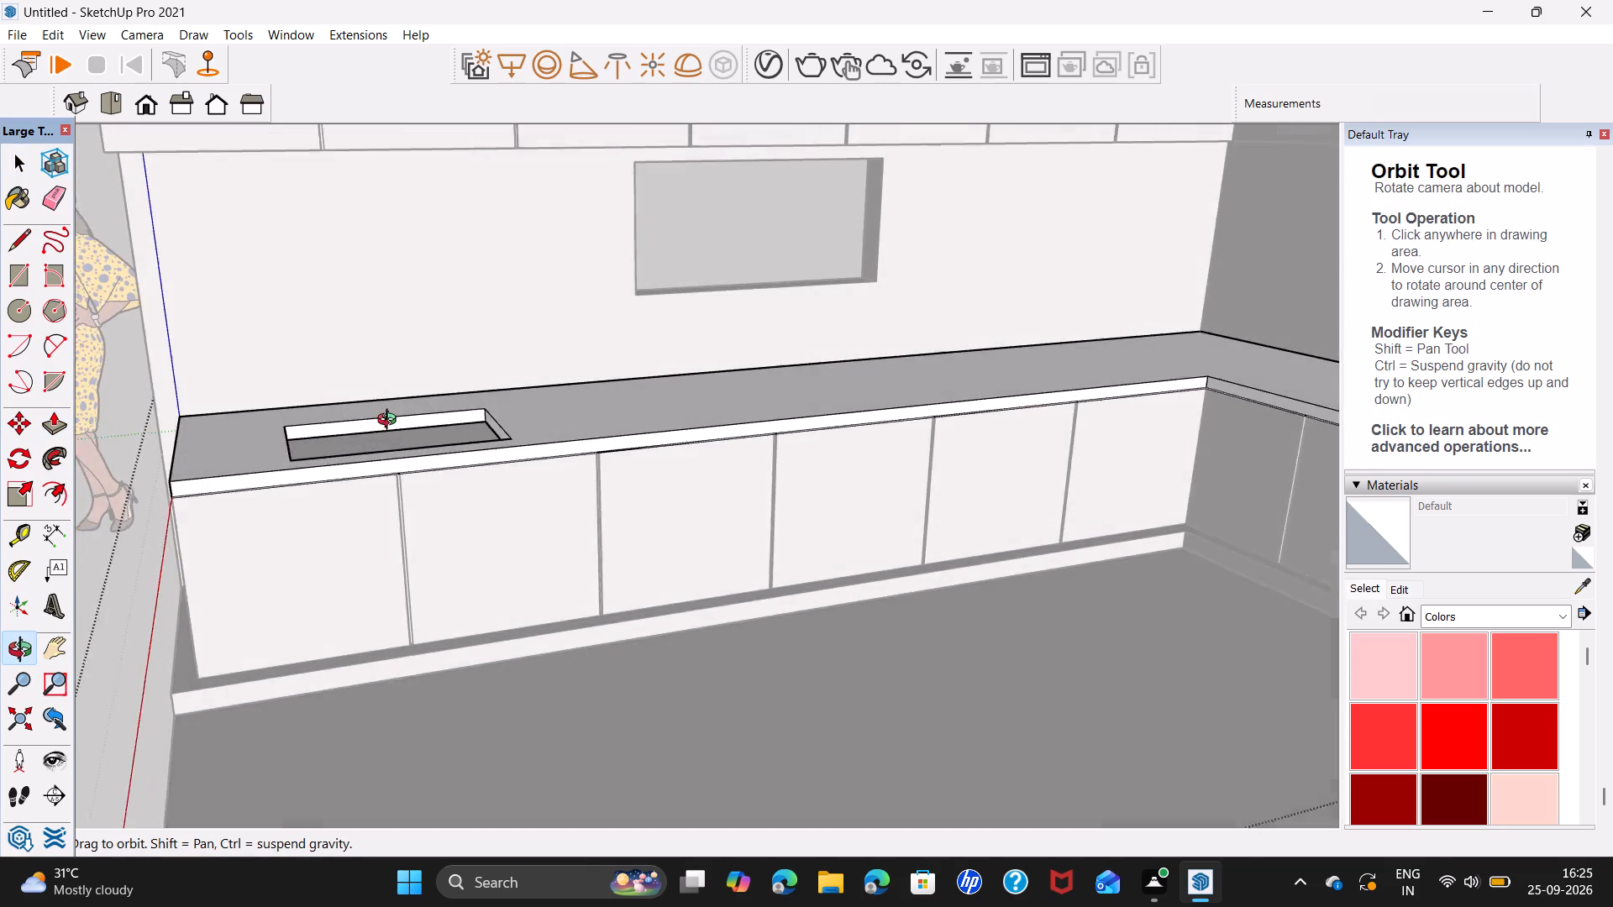
pyautogui.moveTo(391, 422); pyautogui.dragTo(592, 404, button='middle')
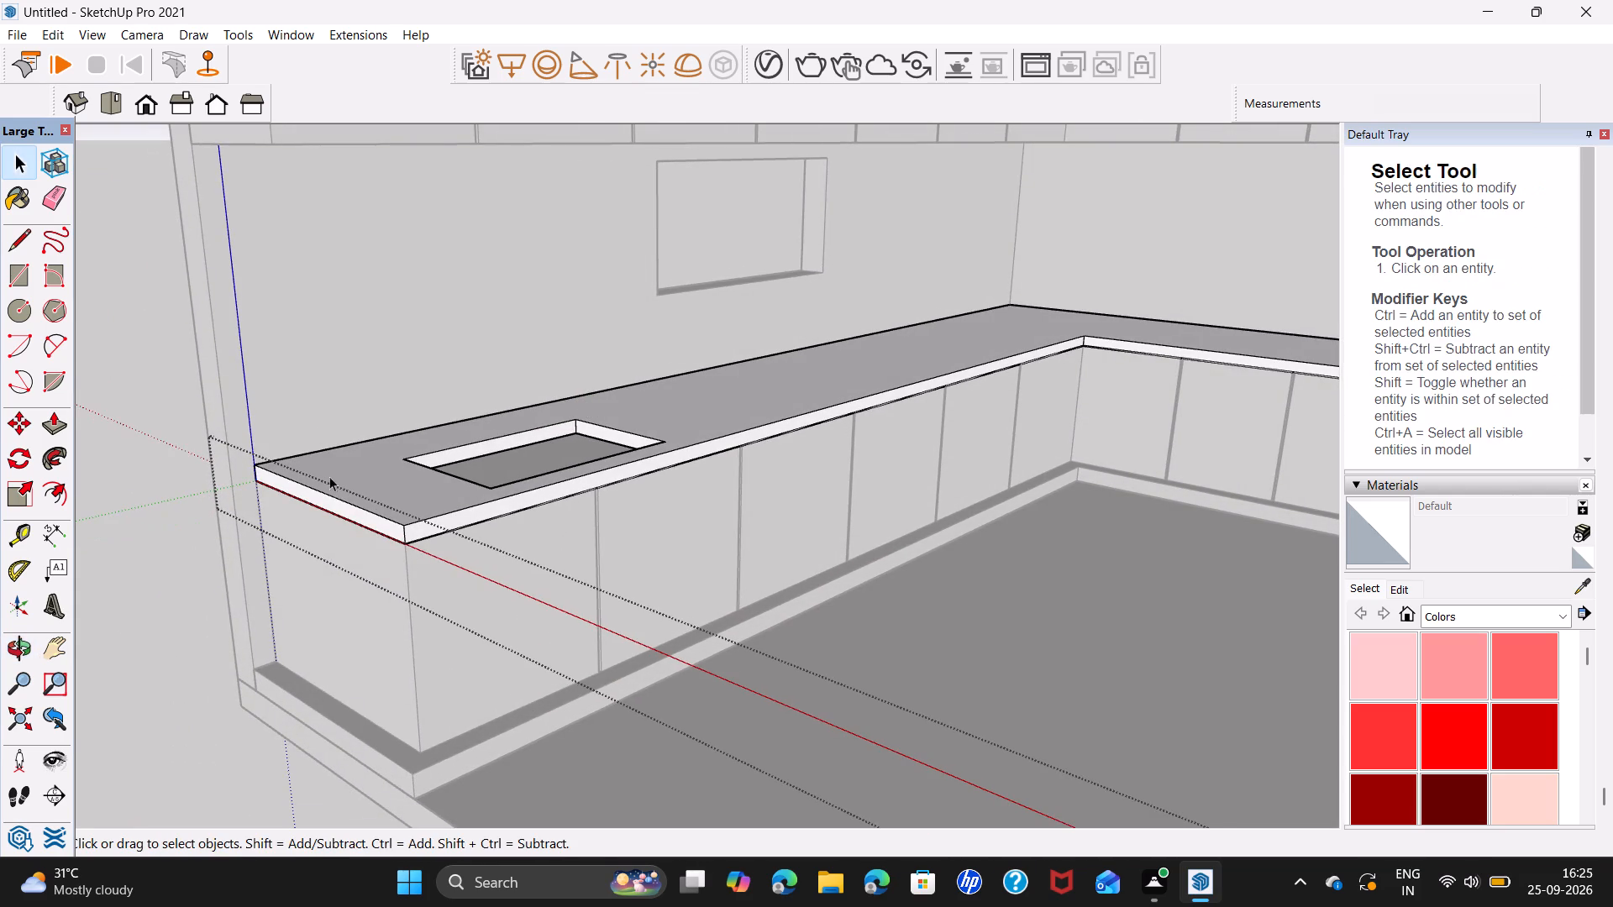
pyautogui.press('space')
pyautogui.click(184, 496)
# Examine the kitchen's new window opening, sink cutout and cabinet layout from the front and from above.
pyautogui.scroll(-8, 640, 461)
pyautogui.moveTo(623, 564); pyautogui.dragTo(623, 571, button='middle')
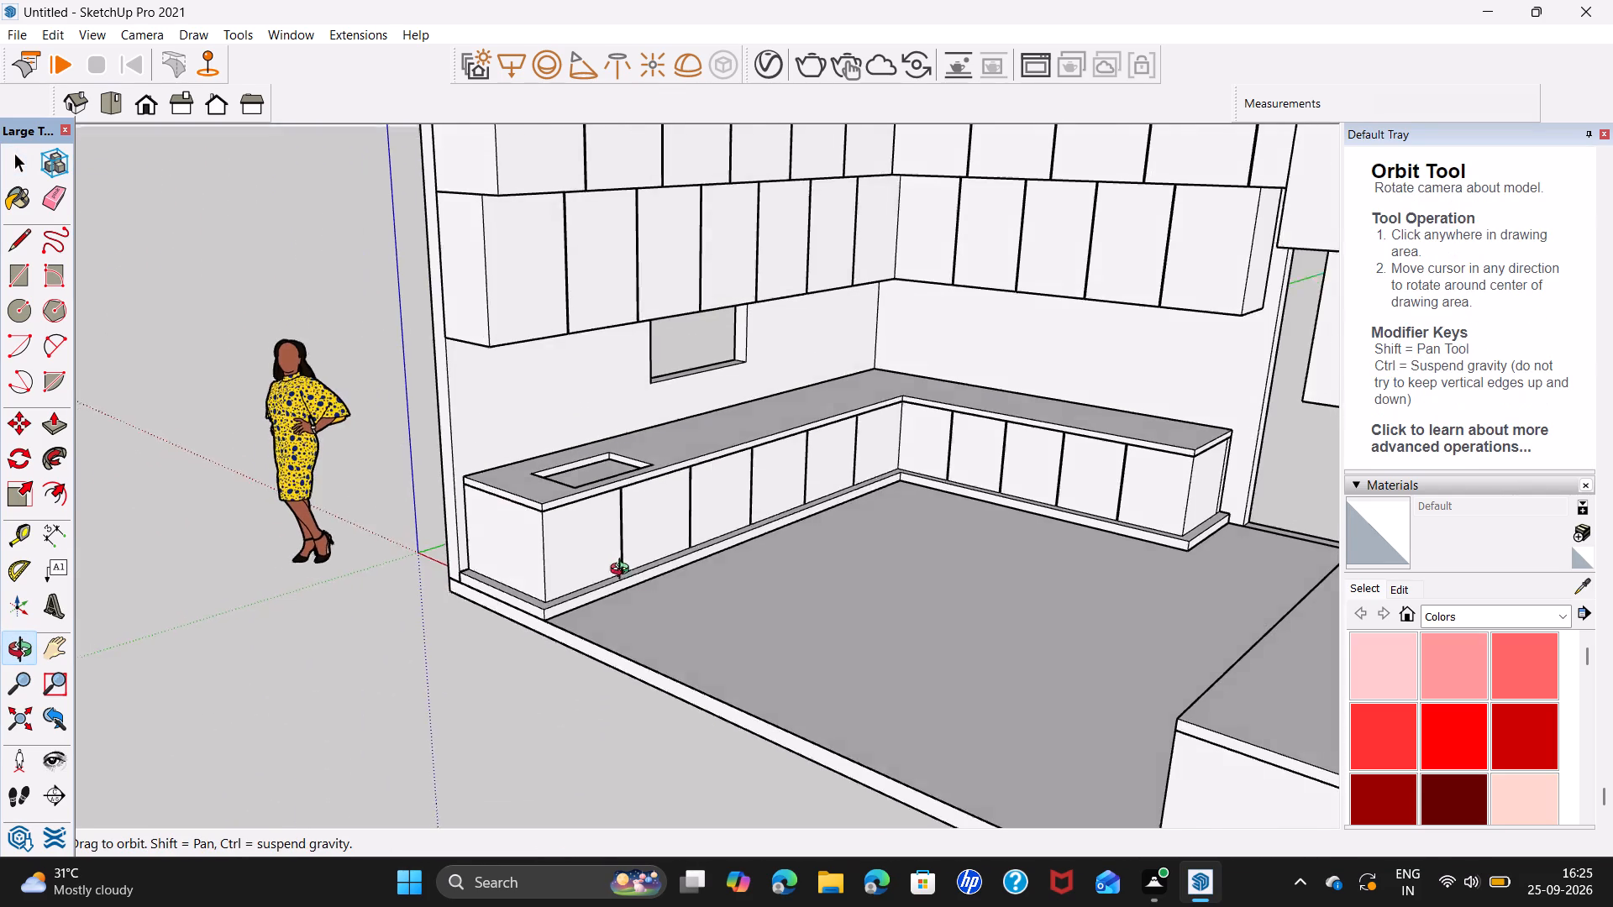
pyautogui.moveTo(623, 571); pyautogui.dragTo(955, 482, button='middle')
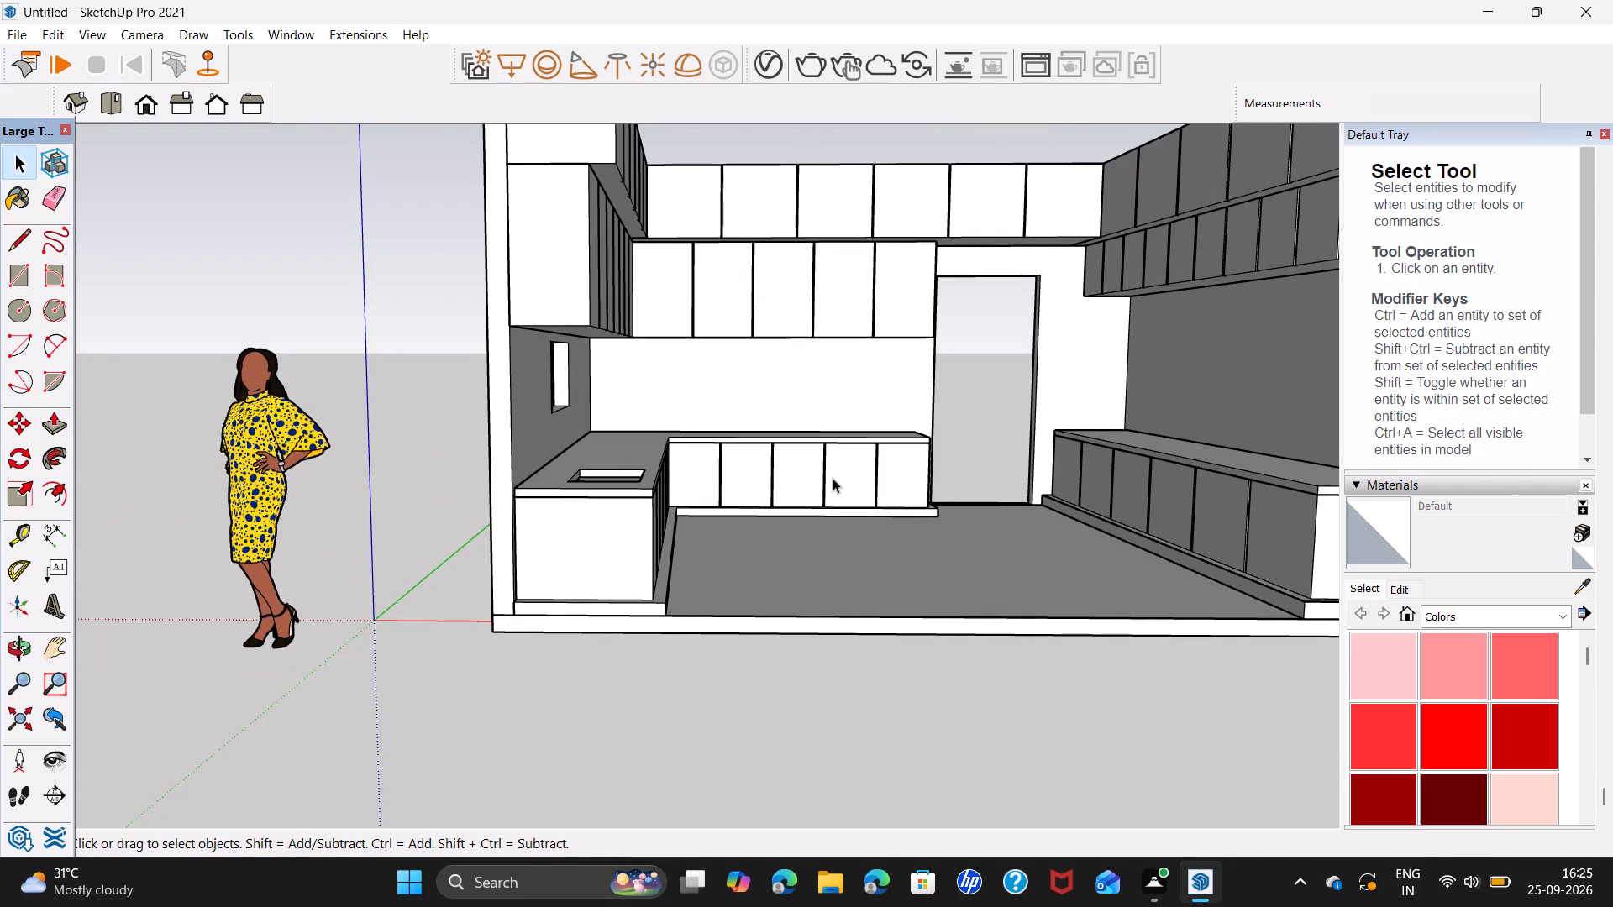
pyautogui.moveTo(864, 474); pyautogui.dragTo(586, 471, button='middle')
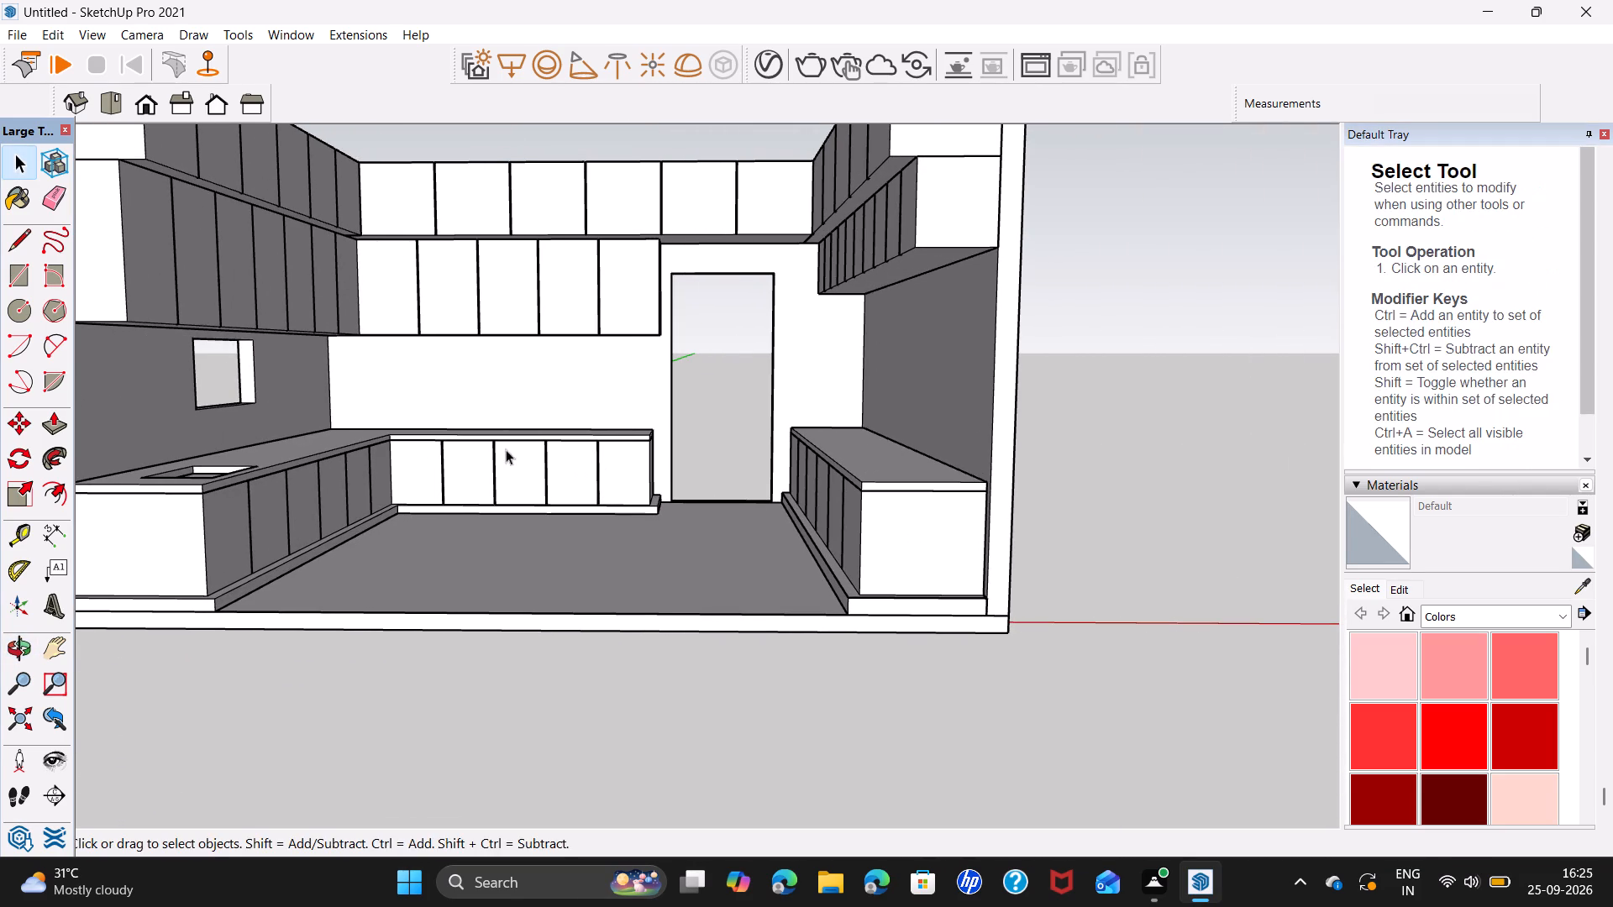
pyautogui.moveTo(505, 449); pyautogui.dragTo(481, 693, button='middle')
pyautogui.scroll(-4, 494, 515)
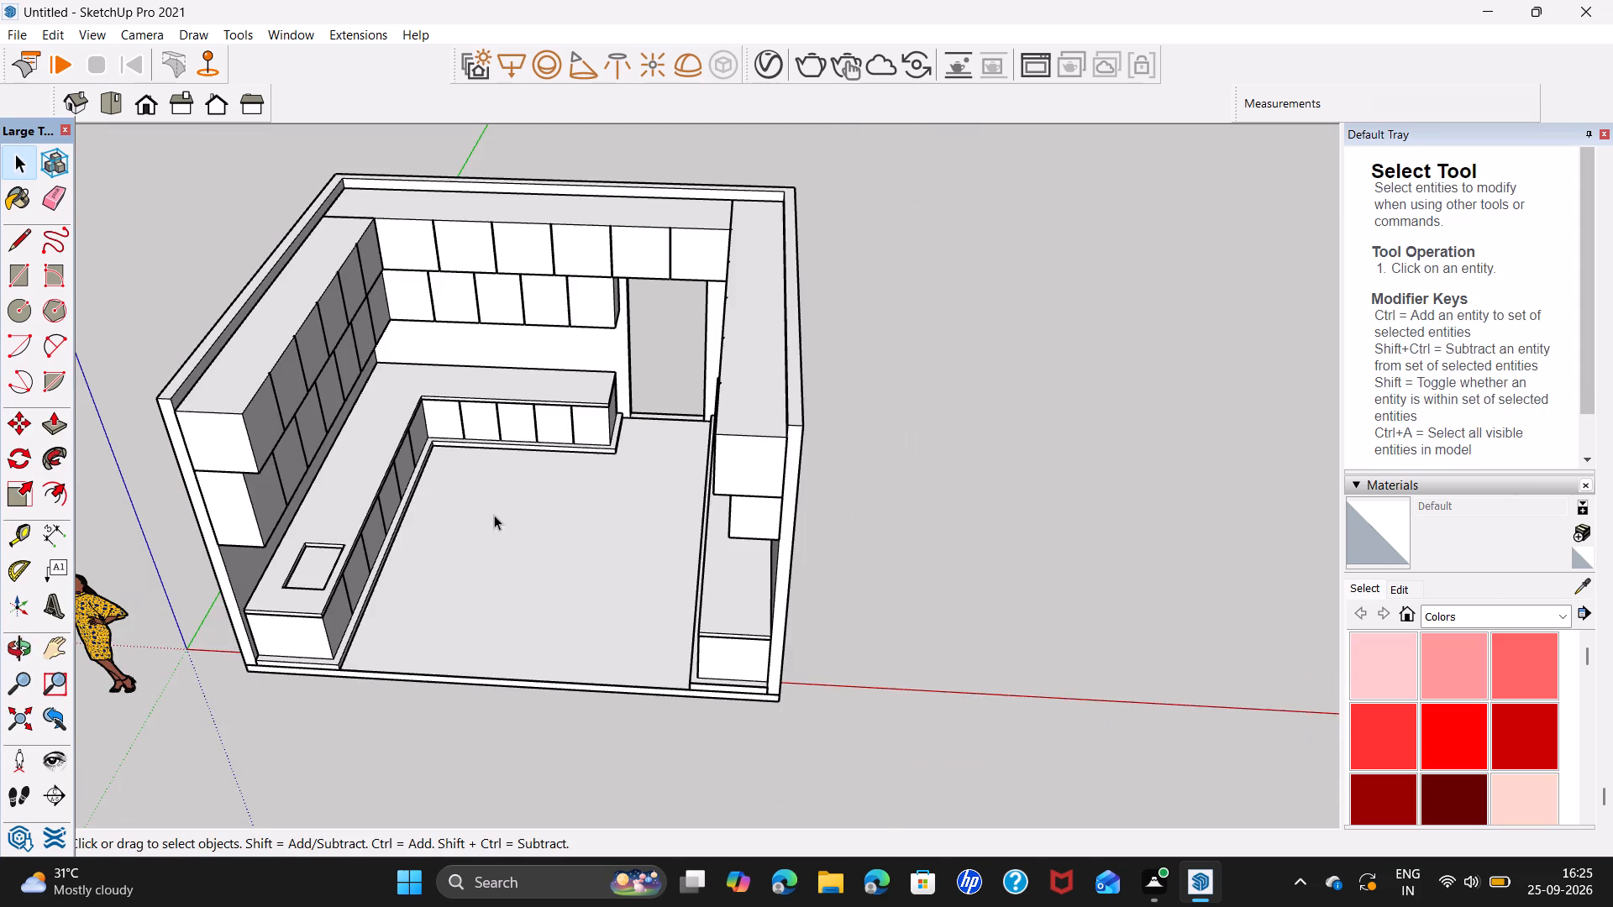
pyautogui.moveTo(494, 514); pyautogui.dragTo(626, 513, button='middle')
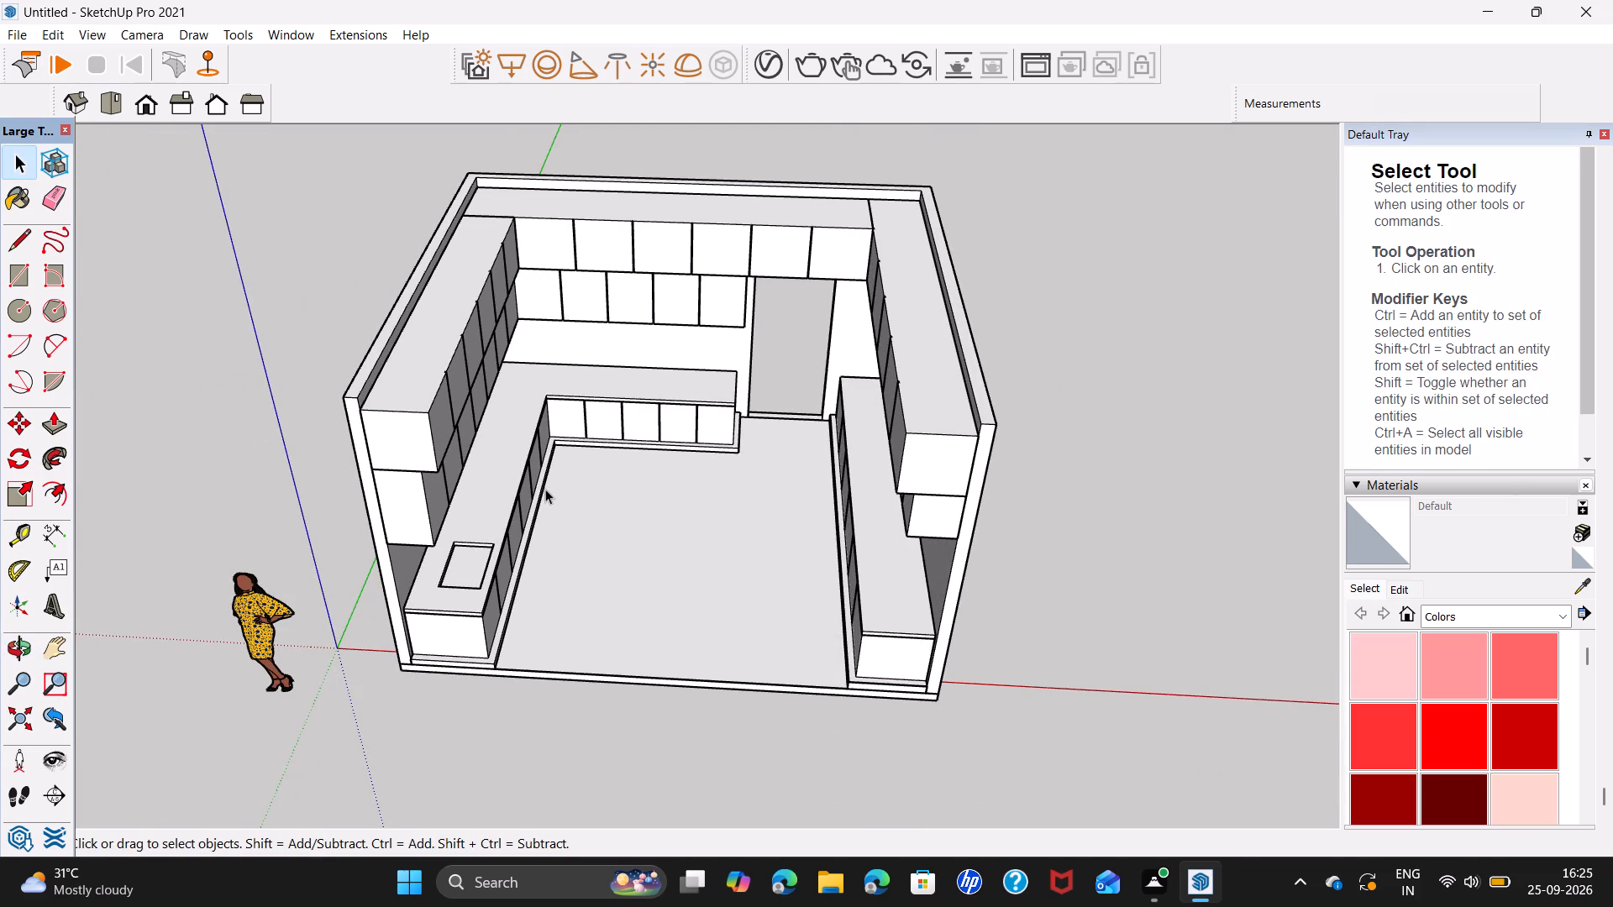
# Import the SketchUp model "door" from Downloads and place it at the doorway's bottom corner beside the straight base cabinet run.
pyautogui.moveTo(600, 535); pyautogui.dragTo(582, 351, button='middle')
pyautogui.moveTo(585, 460); pyautogui.dragTo(644, 470, button='middle')
pyautogui.keyDown('shift'); pyautogui.moveTo(633, 463); pyautogui.dragTo(610, 519, button='middle'); pyautogui.keyUp('shift')
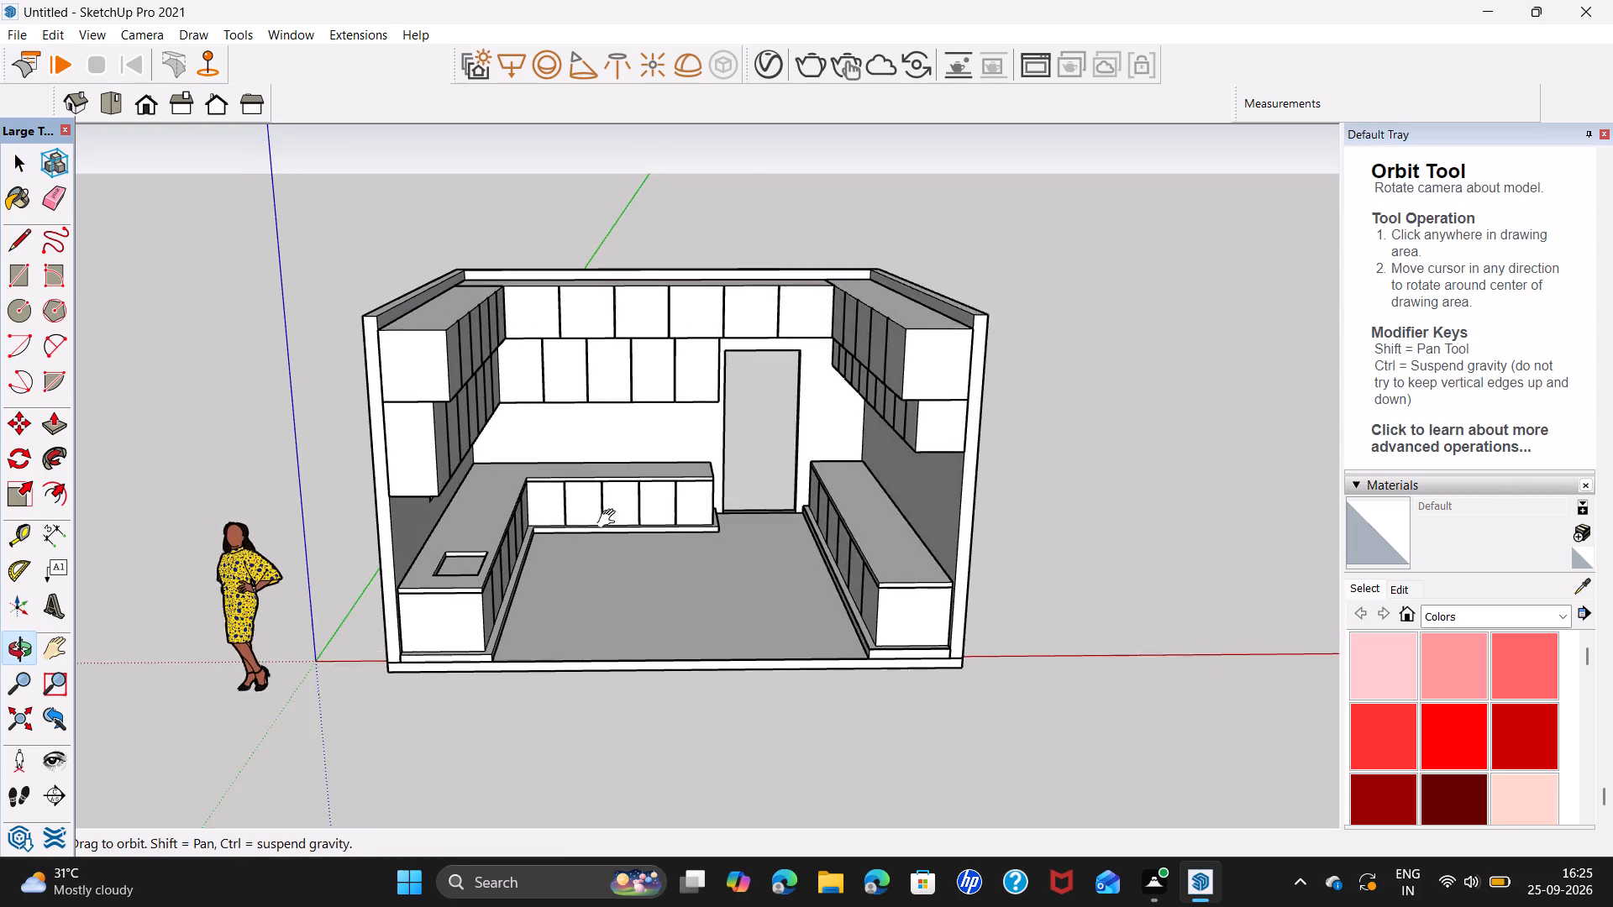
pyautogui.keyDown('shift'); pyautogui.moveTo(610, 519); pyautogui.dragTo(585, 553, button='middle'); pyautogui.keyUp('shift')
pyautogui.moveTo(566, 569); pyautogui.dragTo(519, 433, button='middle')
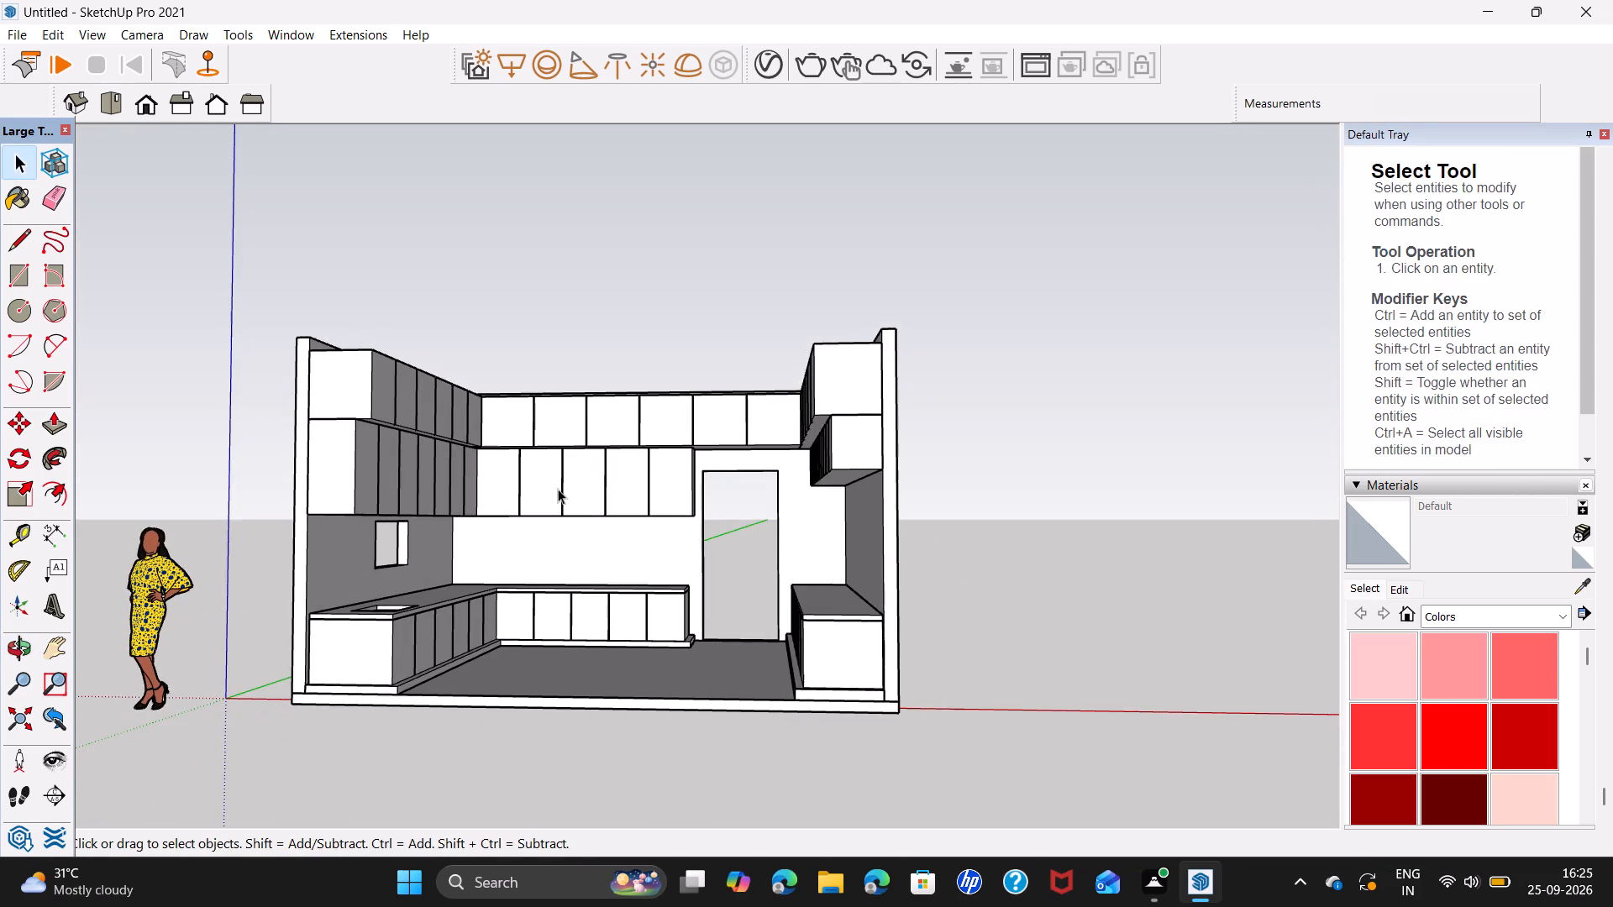
pyautogui.scroll(2, 558, 489)
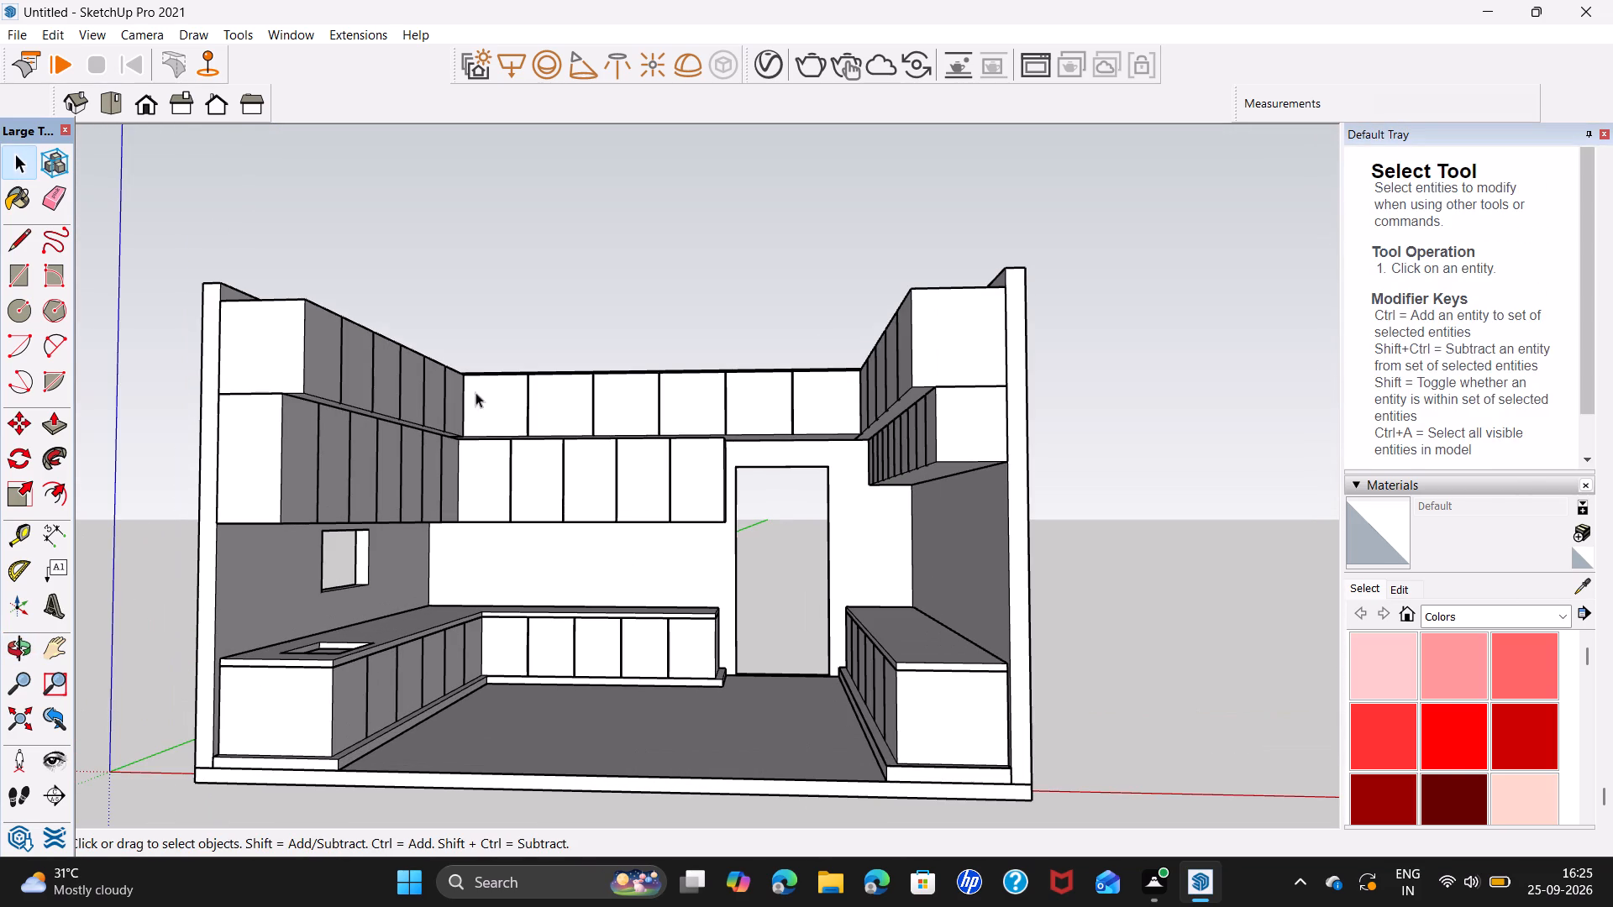
pyautogui.click(15, 29)
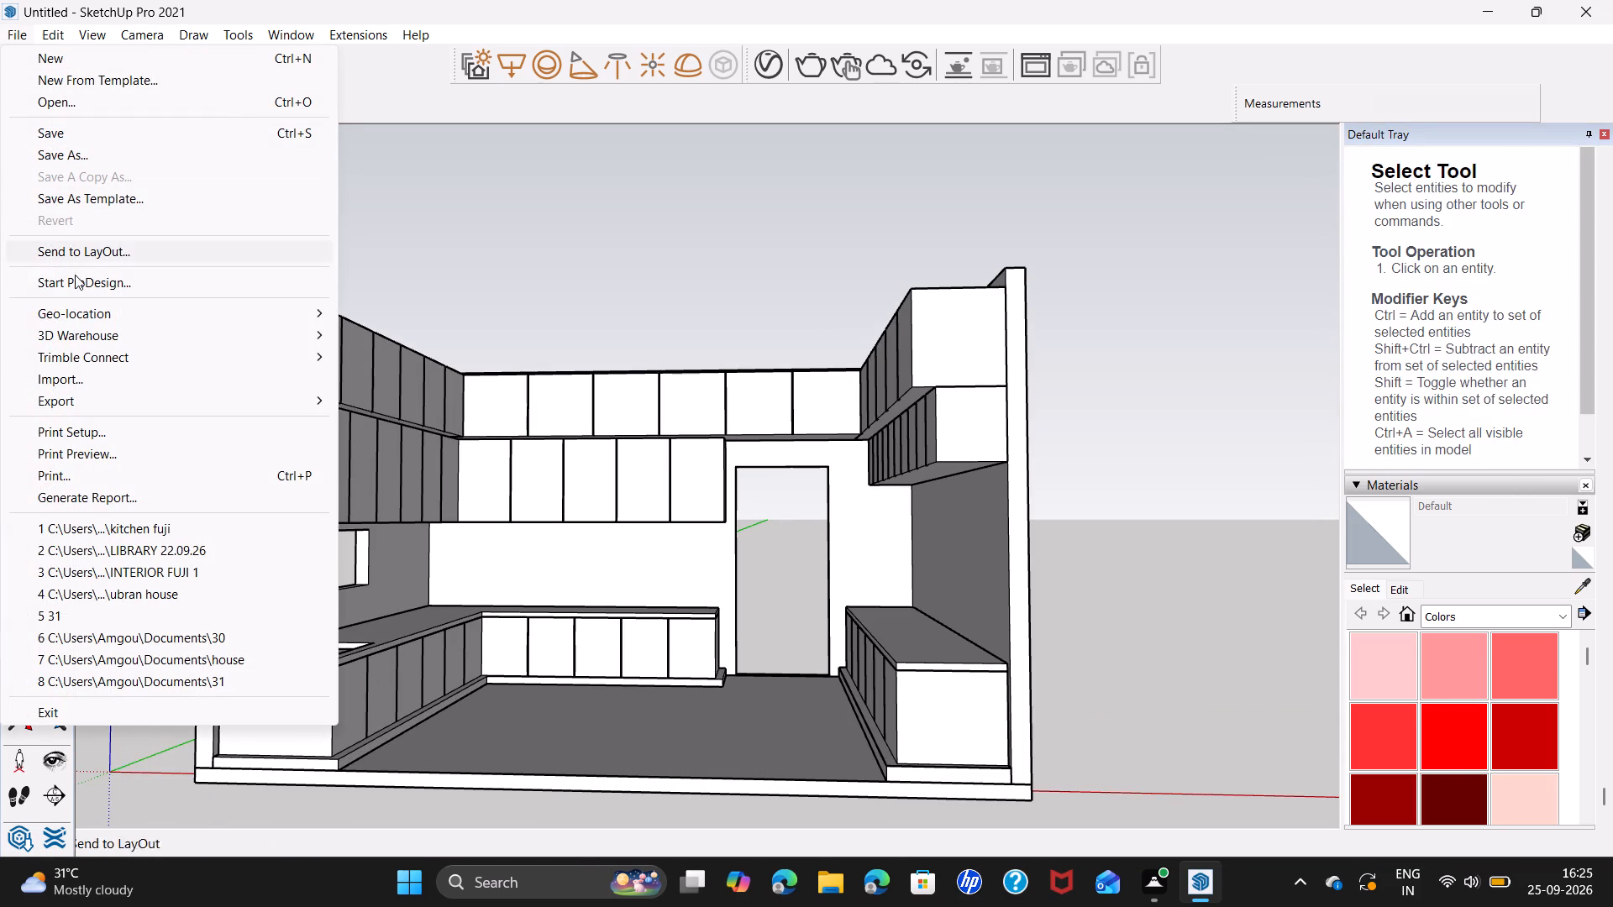
pyautogui.click(116, 371)
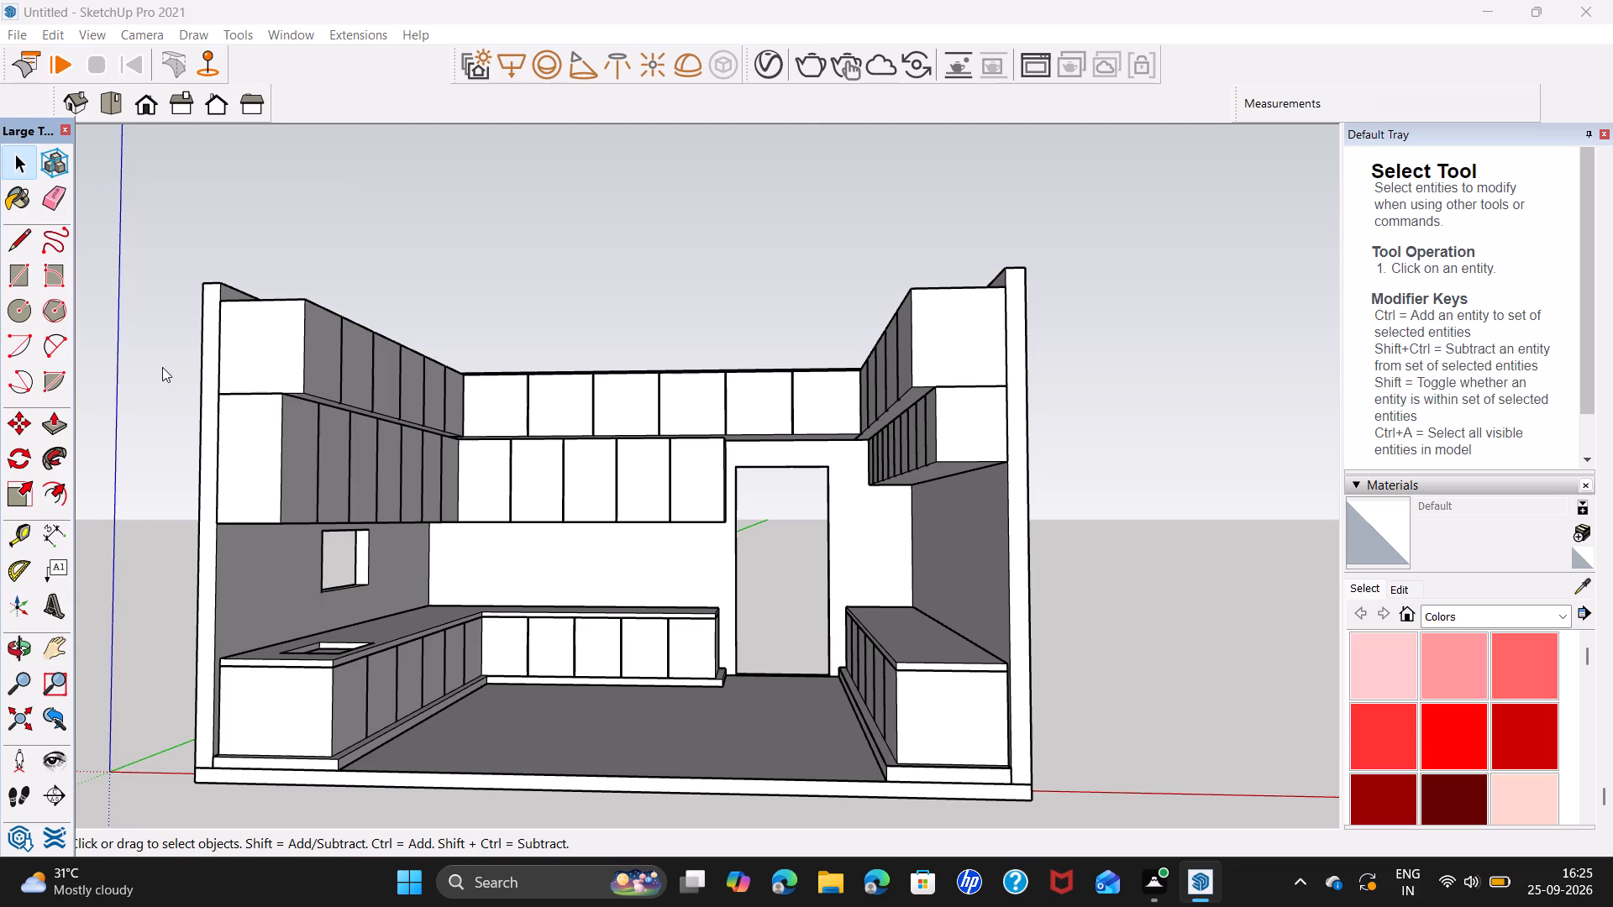
pyautogui.scroll(-3, 323, 316)
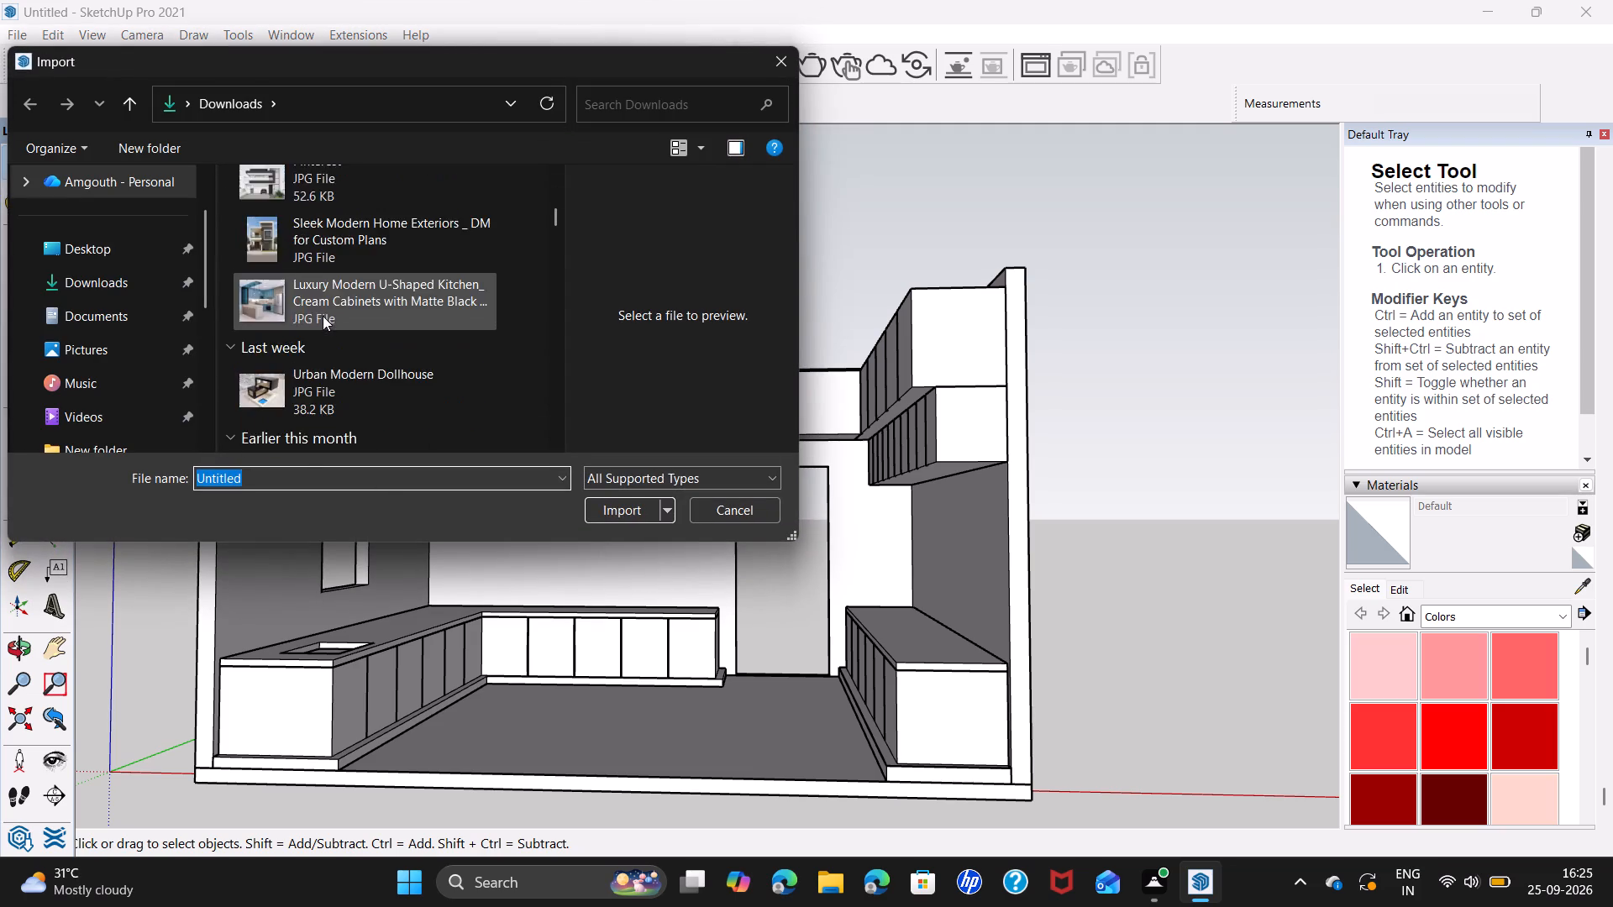
pyautogui.scroll(-5, 323, 316)
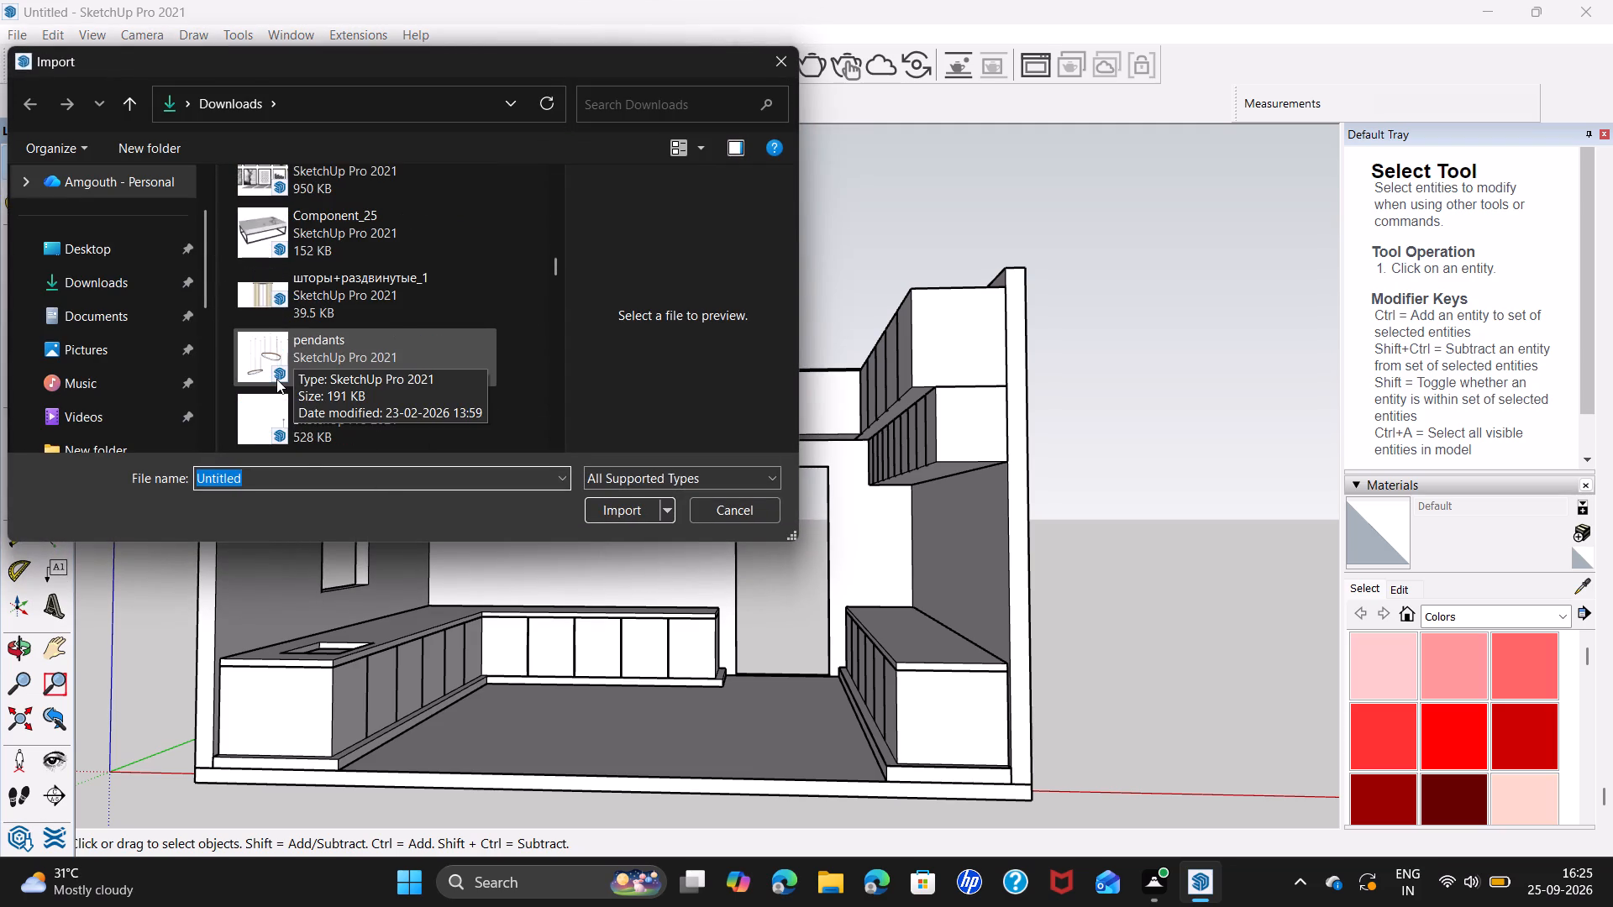
pyautogui.scroll(-1, 276, 379)
pyautogui.click(266, 423)
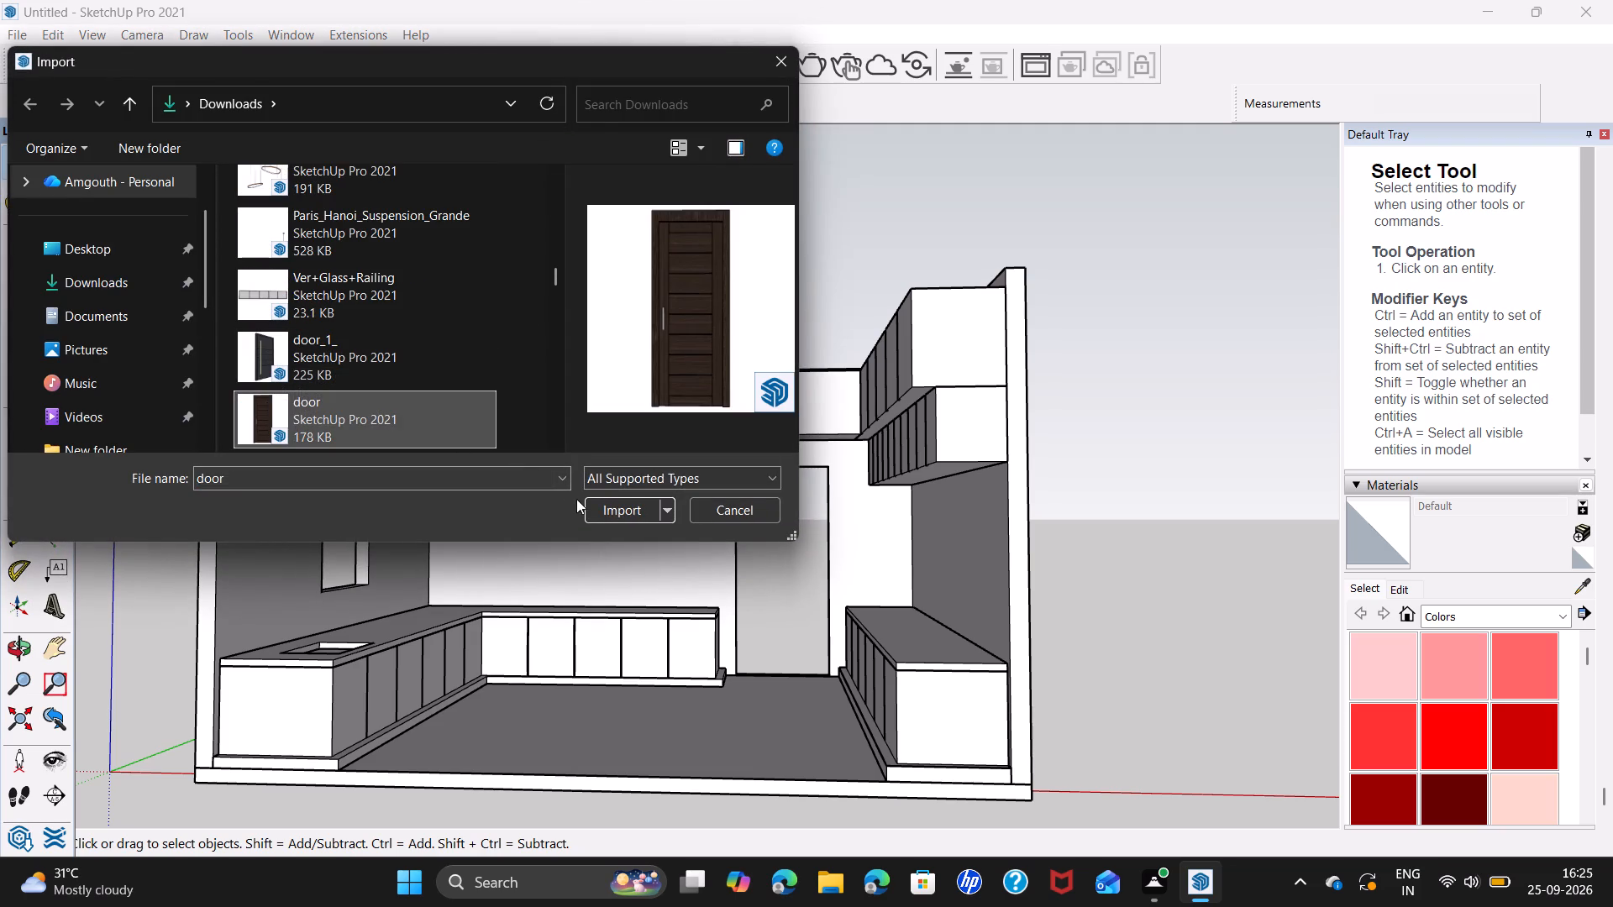
pyautogui.click(612, 504)
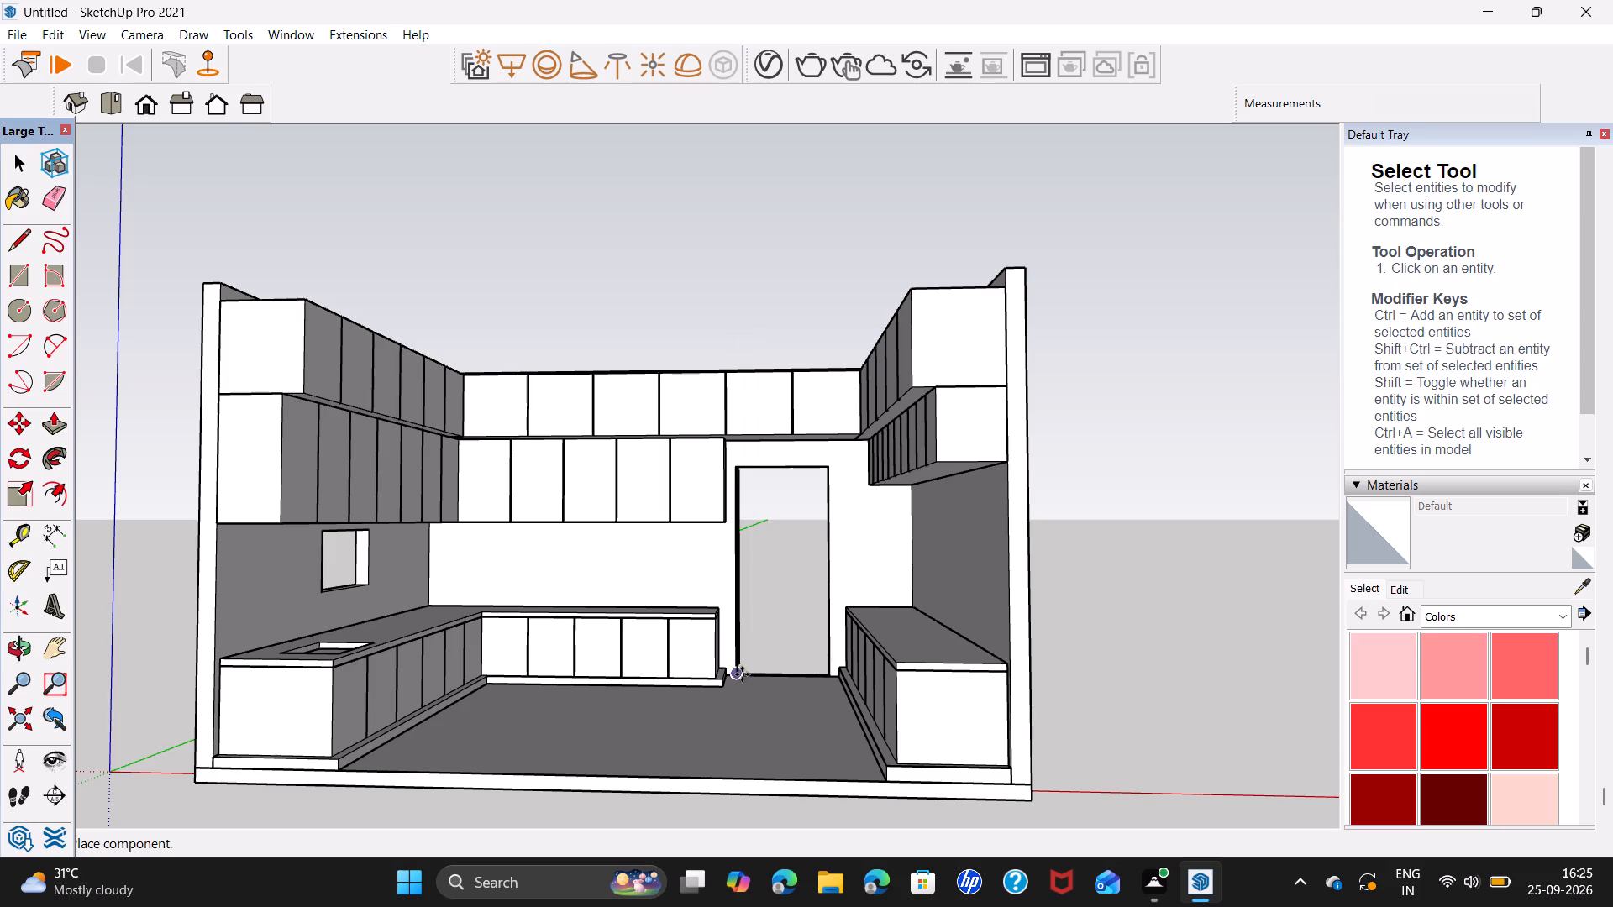
pyautogui.scroll(20, 745, 686)
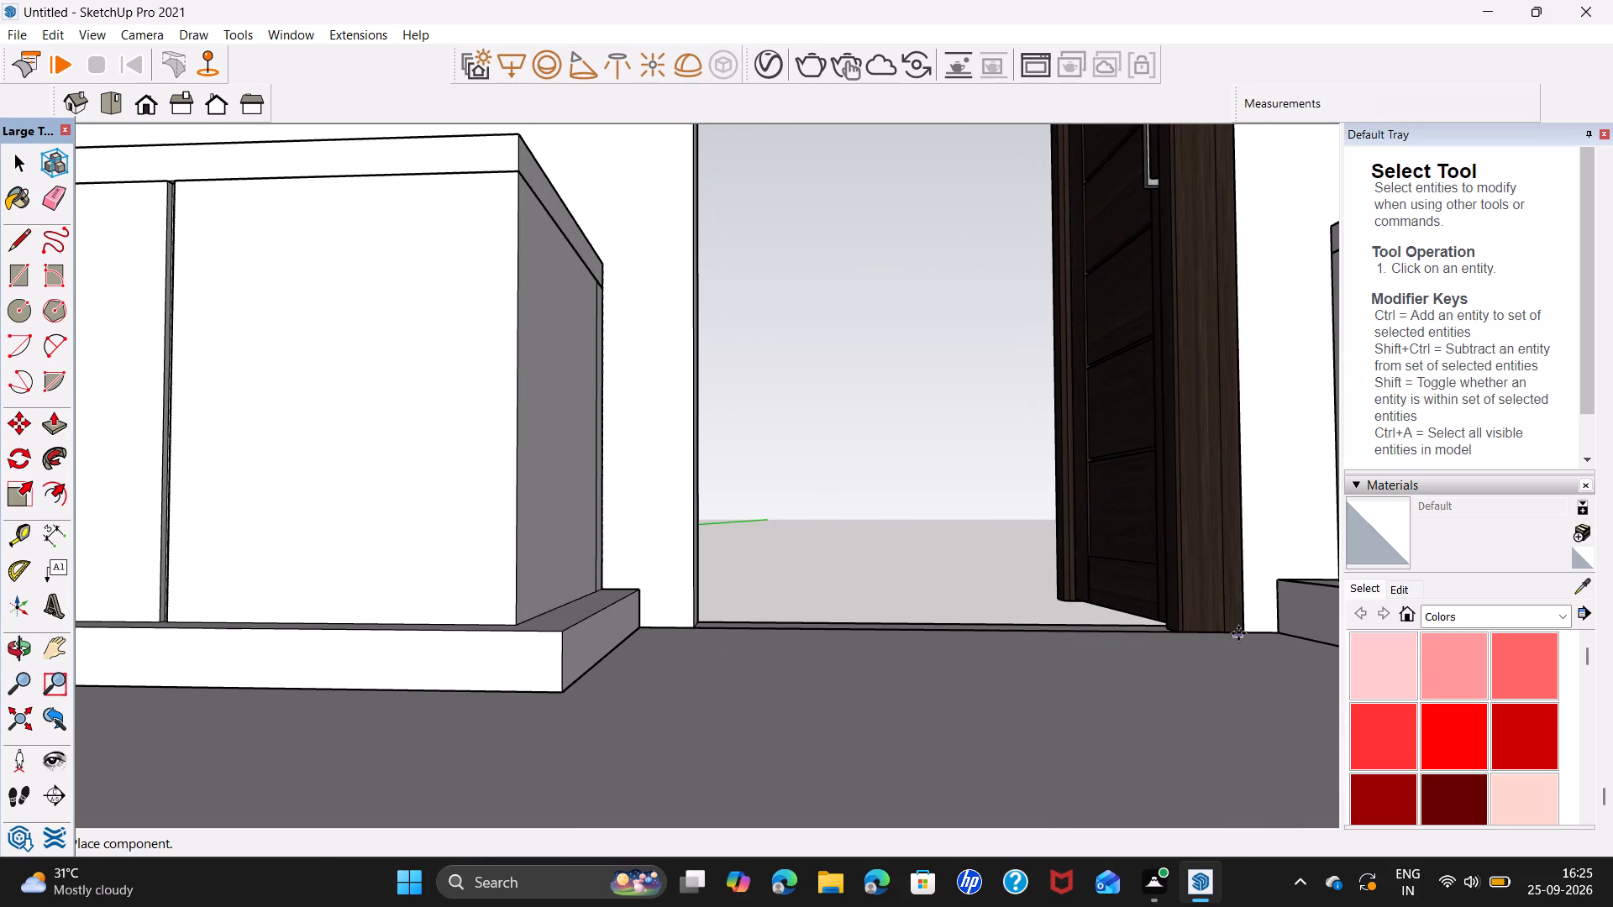
pyautogui.click(1238, 633)
# Rotate the imported door 90° about the vertical axis so that it lies parallel to the back wall.
pyautogui.moveTo(979, 631); pyautogui.dragTo(1143, 693, button='middle')
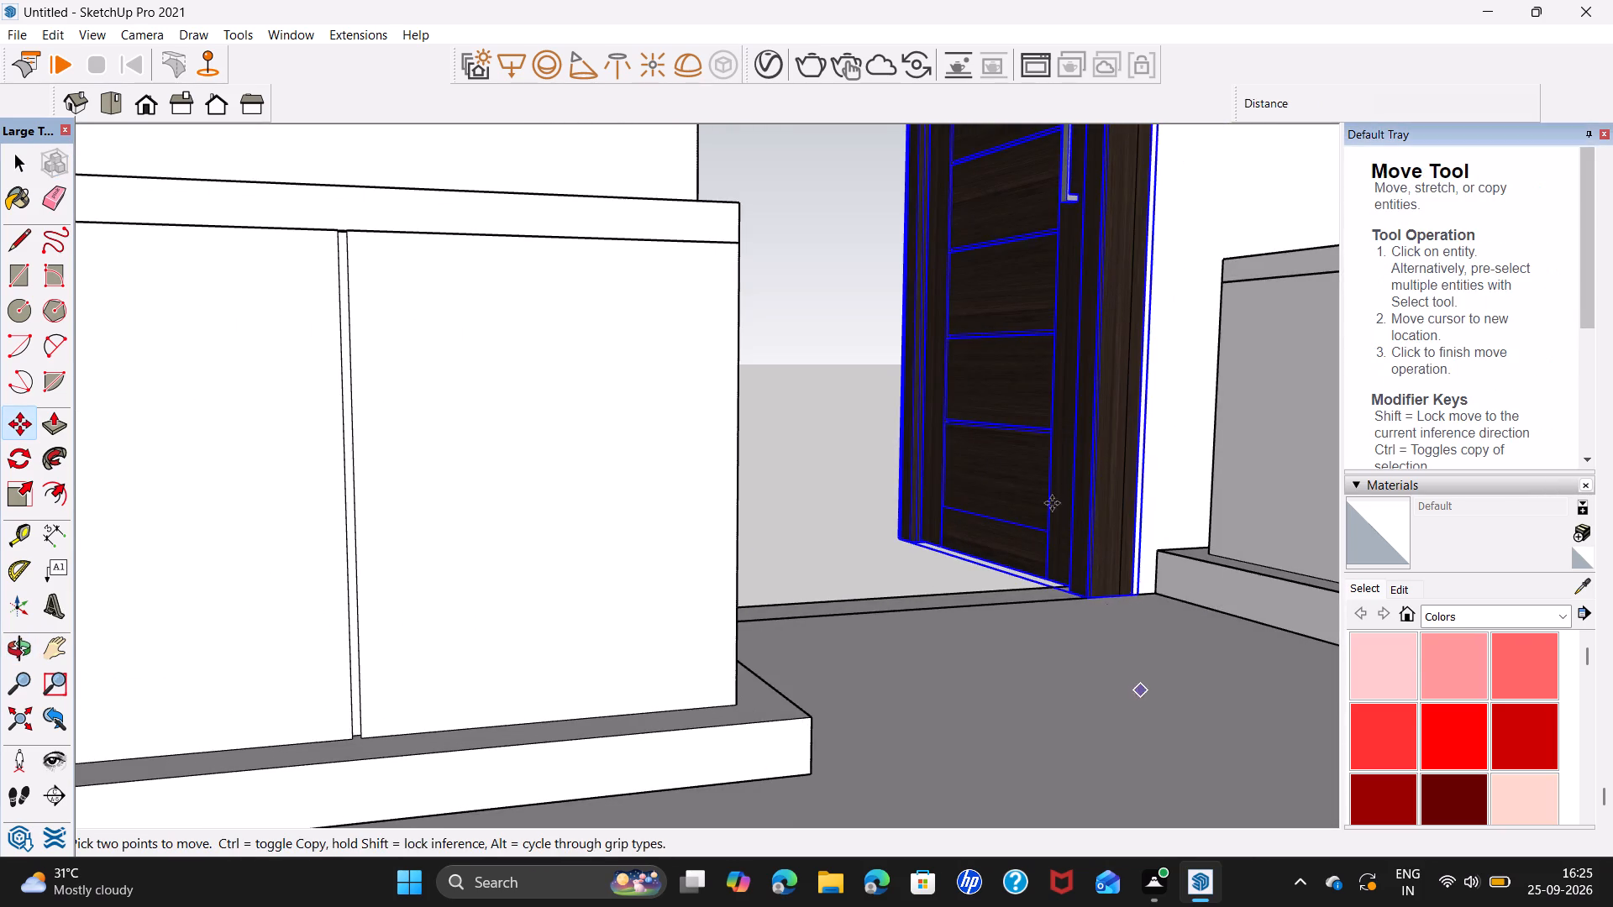
pyautogui.scroll(-5, 1052, 502)
pyautogui.moveTo(1036, 501); pyautogui.dragTo(876, 784, button='middle')
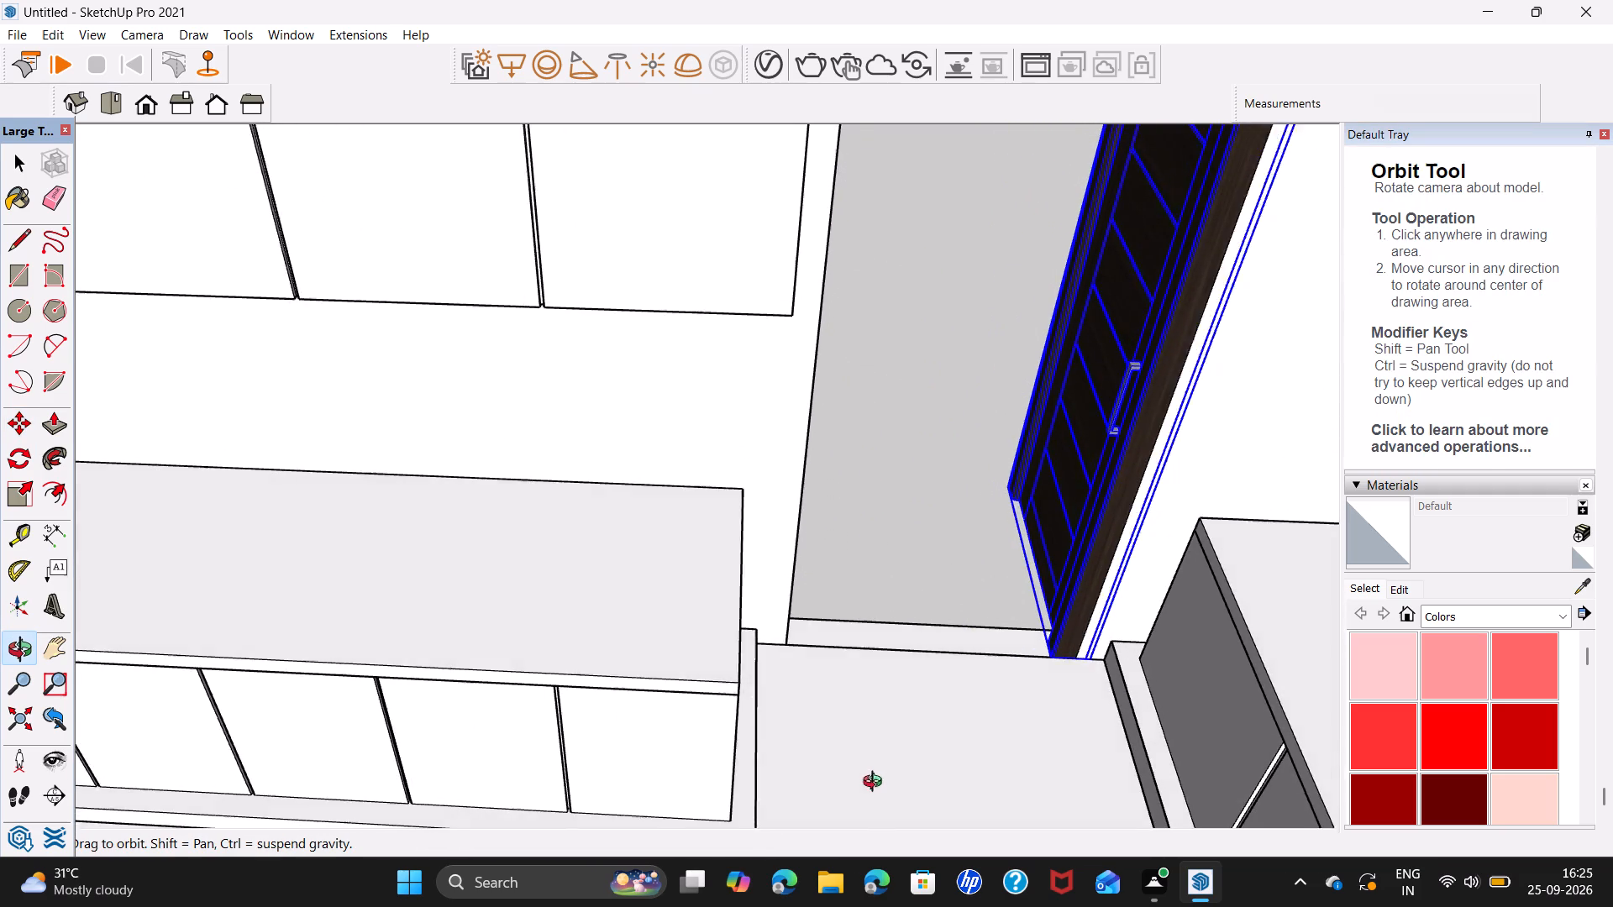
pyautogui.moveTo(876, 784); pyautogui.dragTo(879, 801, button='middle')
pyautogui.click(16, 453)
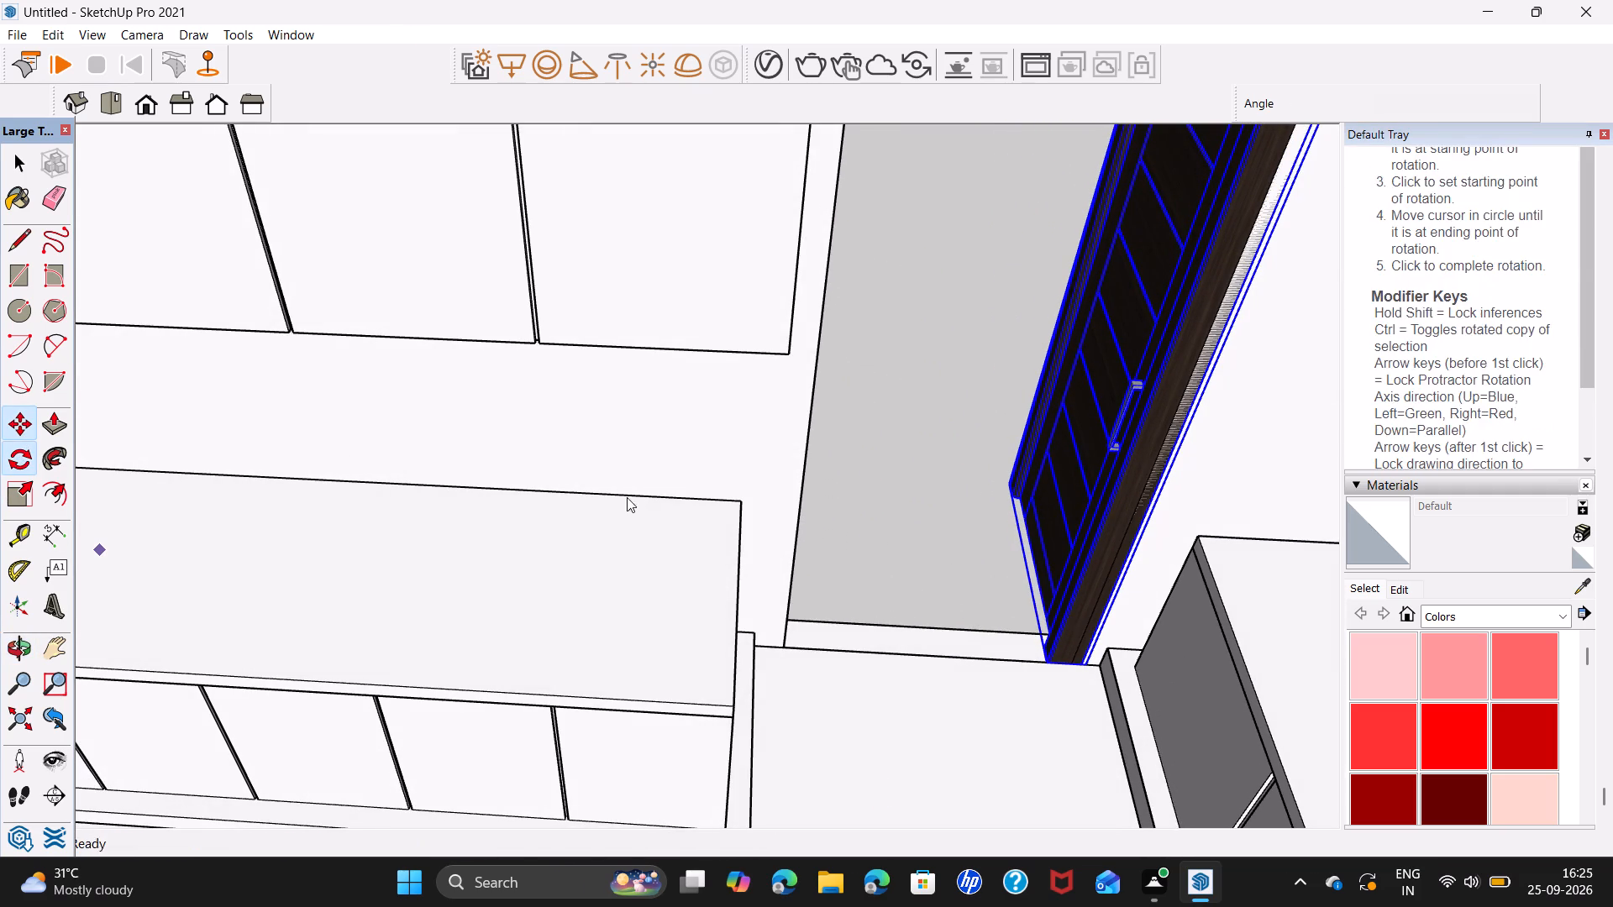
pyautogui.click(1006, 569)
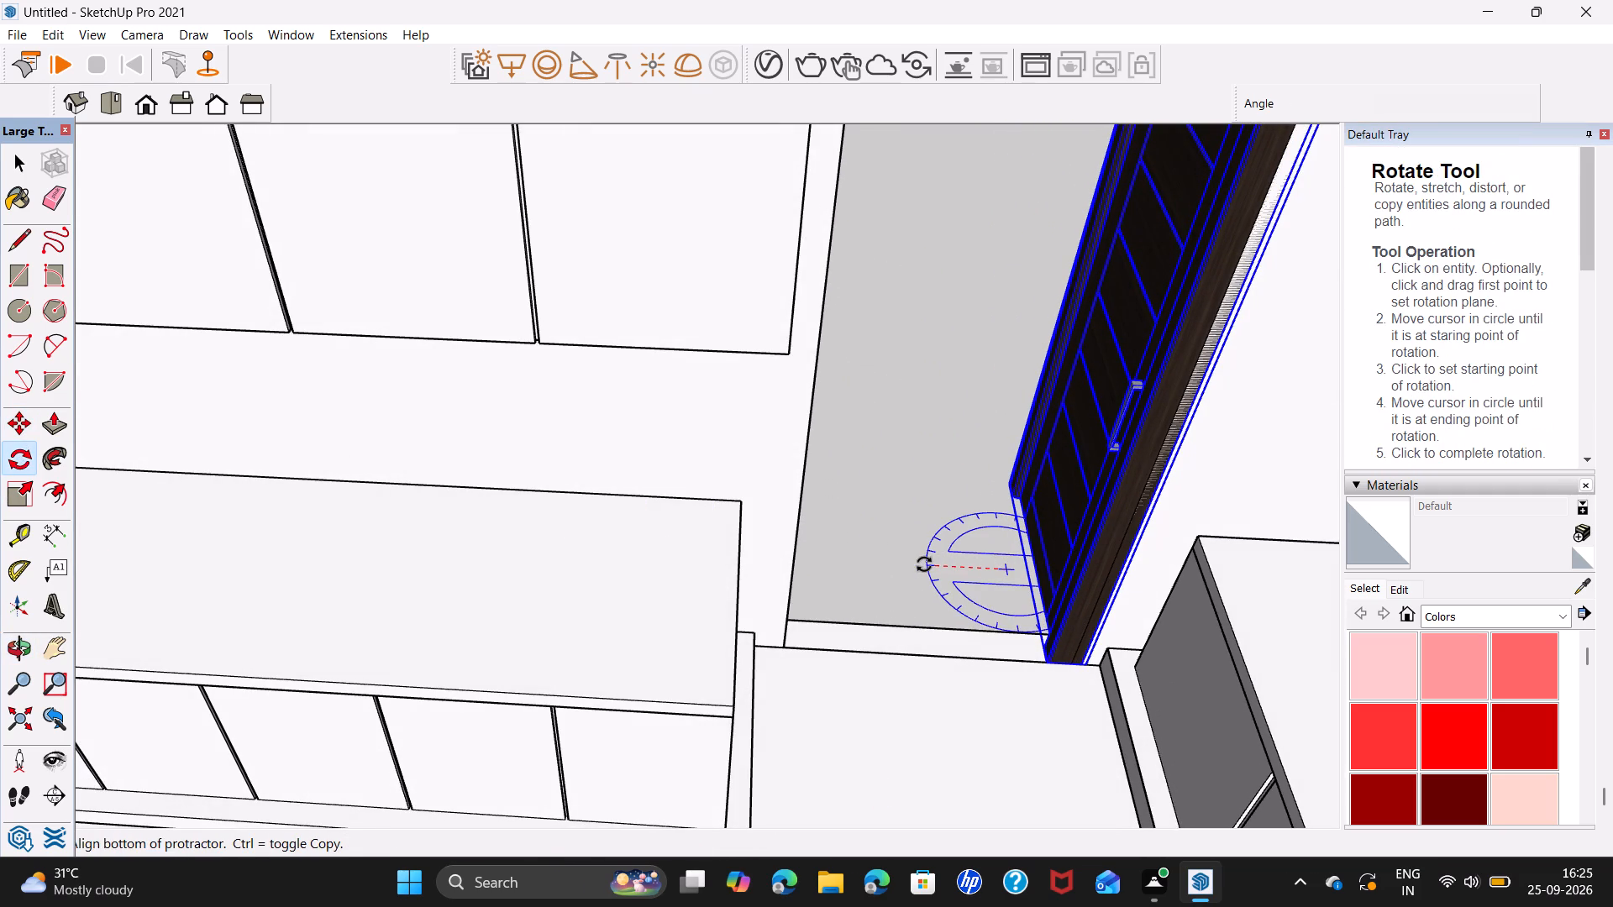
pyautogui.click(924, 564)
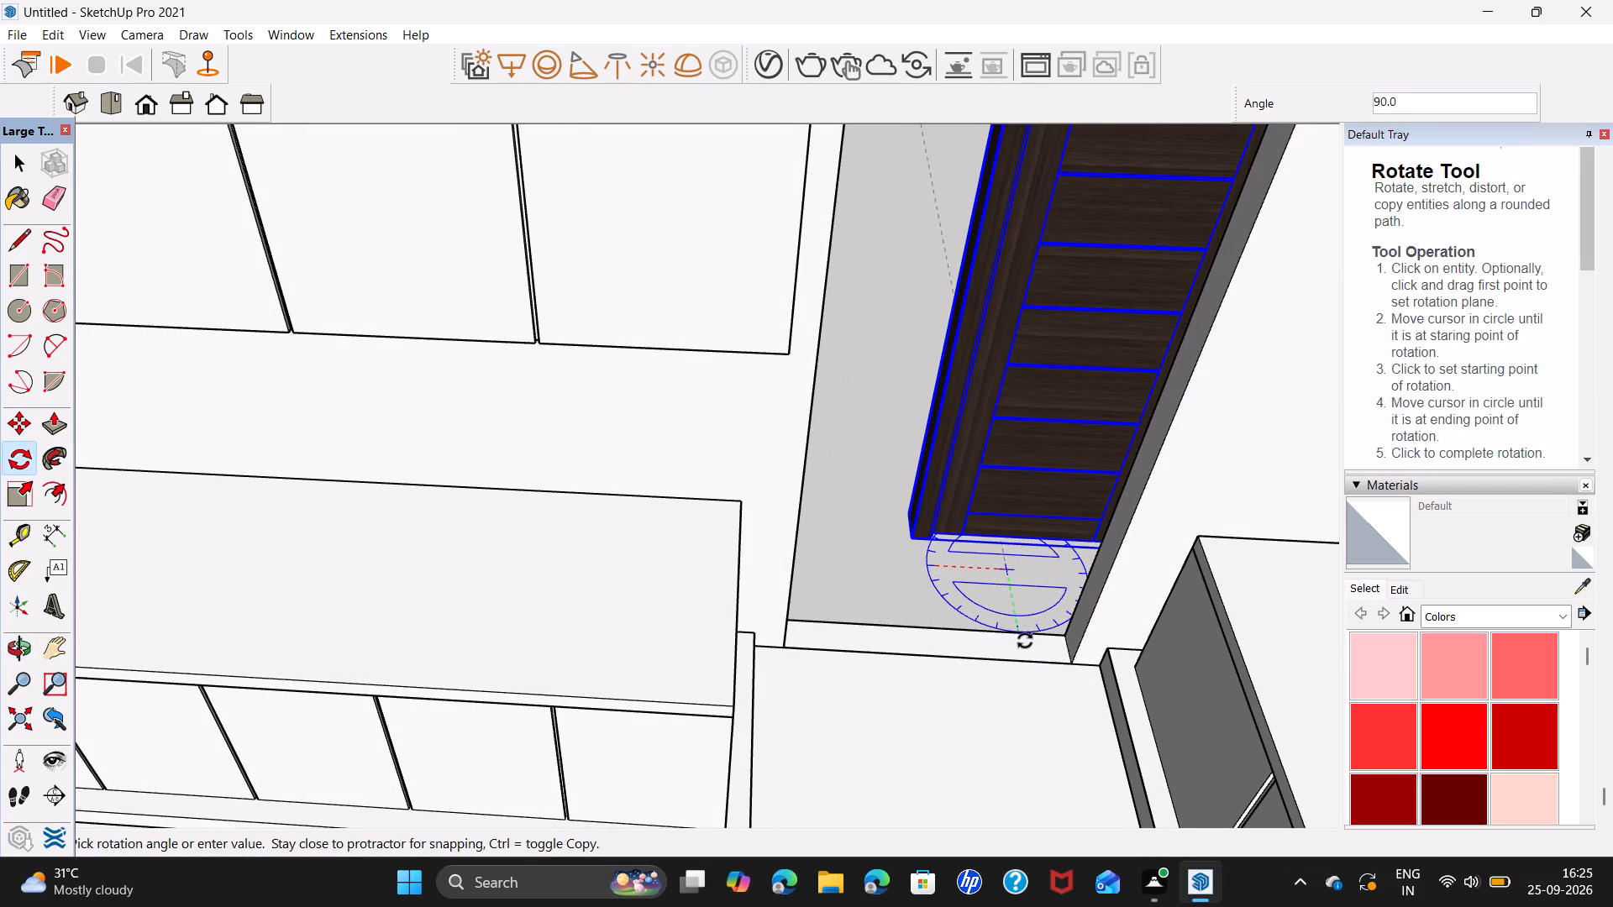
pyautogui.click(1025, 641)
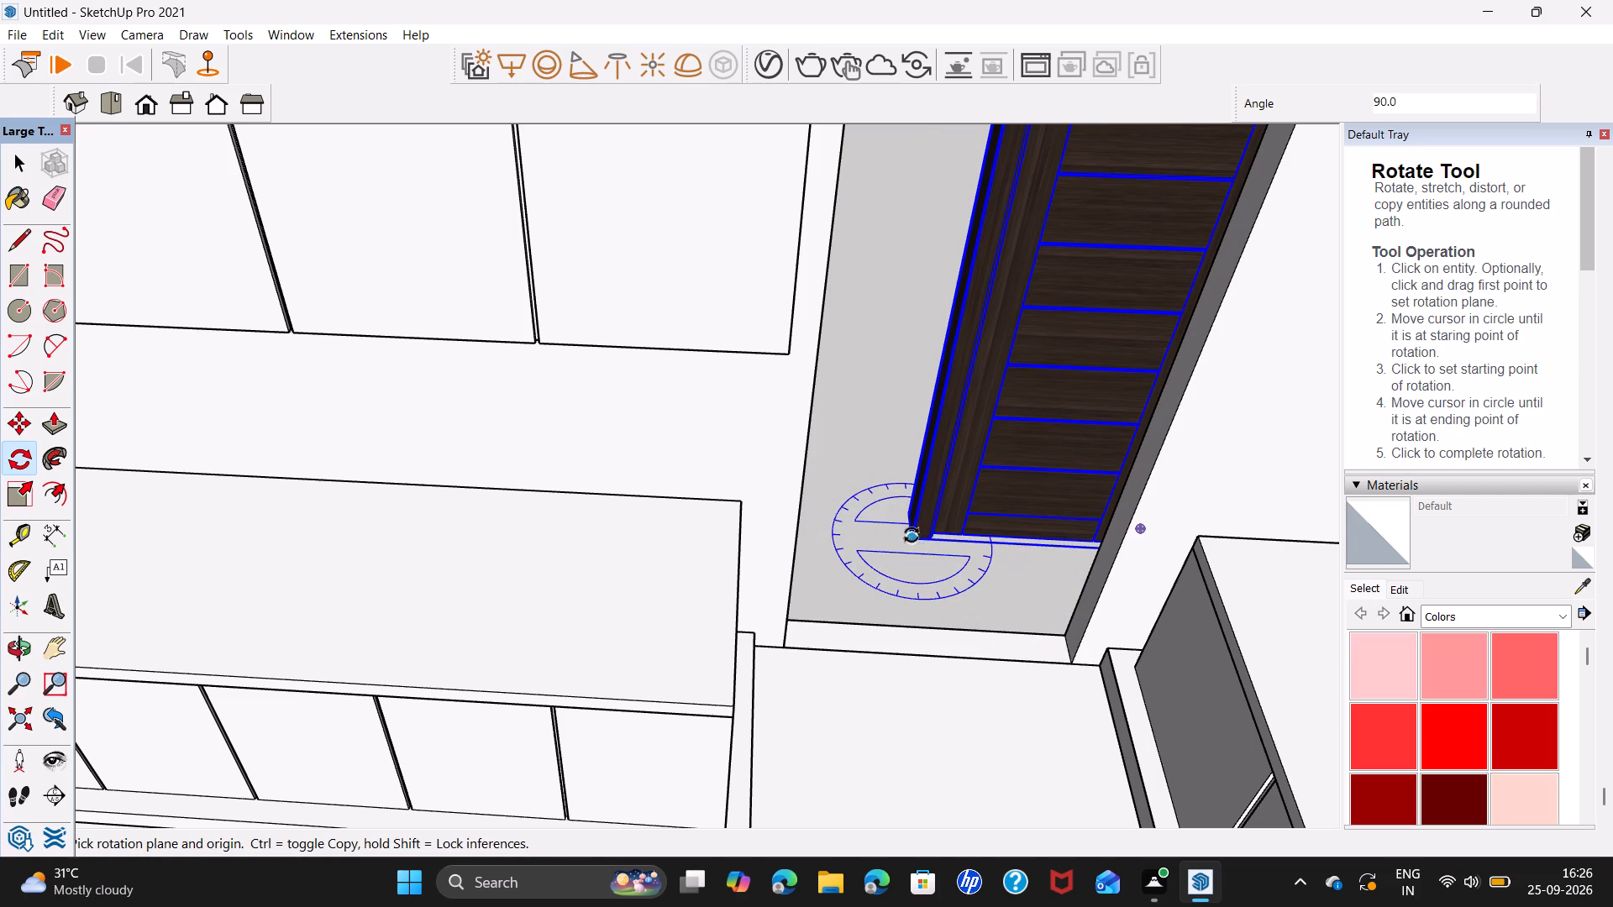
pyautogui.press('space')
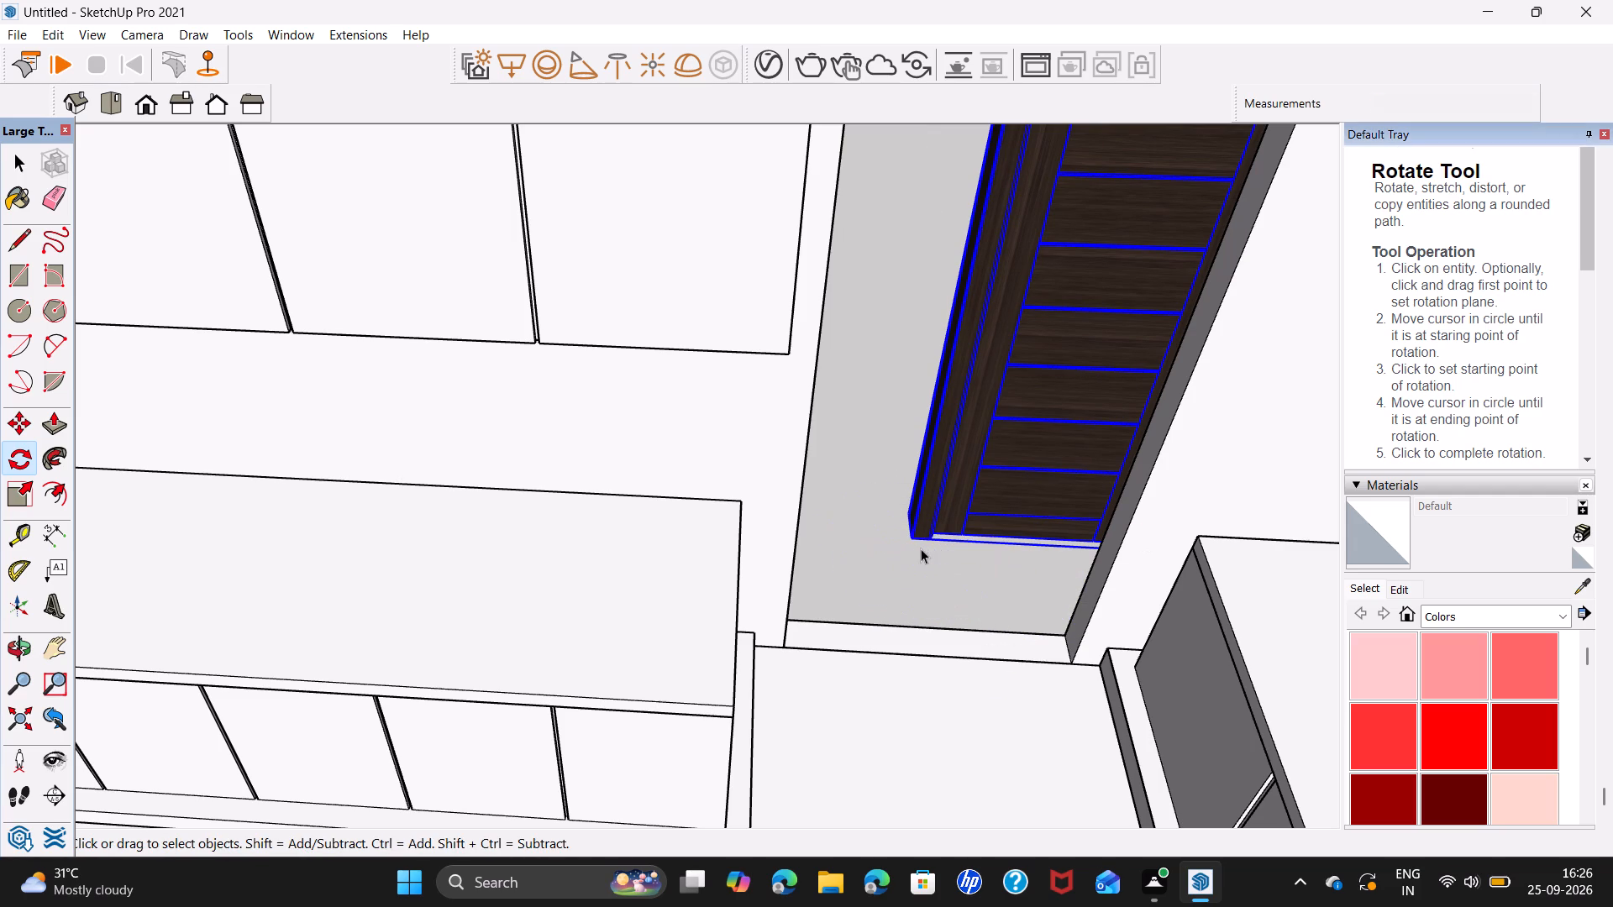
# Move the door about 2' 6 1/4" by its bottom corner to the doorway's bottom corner beside the L-shaped base cabinets.
pyautogui.press('m')
pyautogui.click(911, 536)
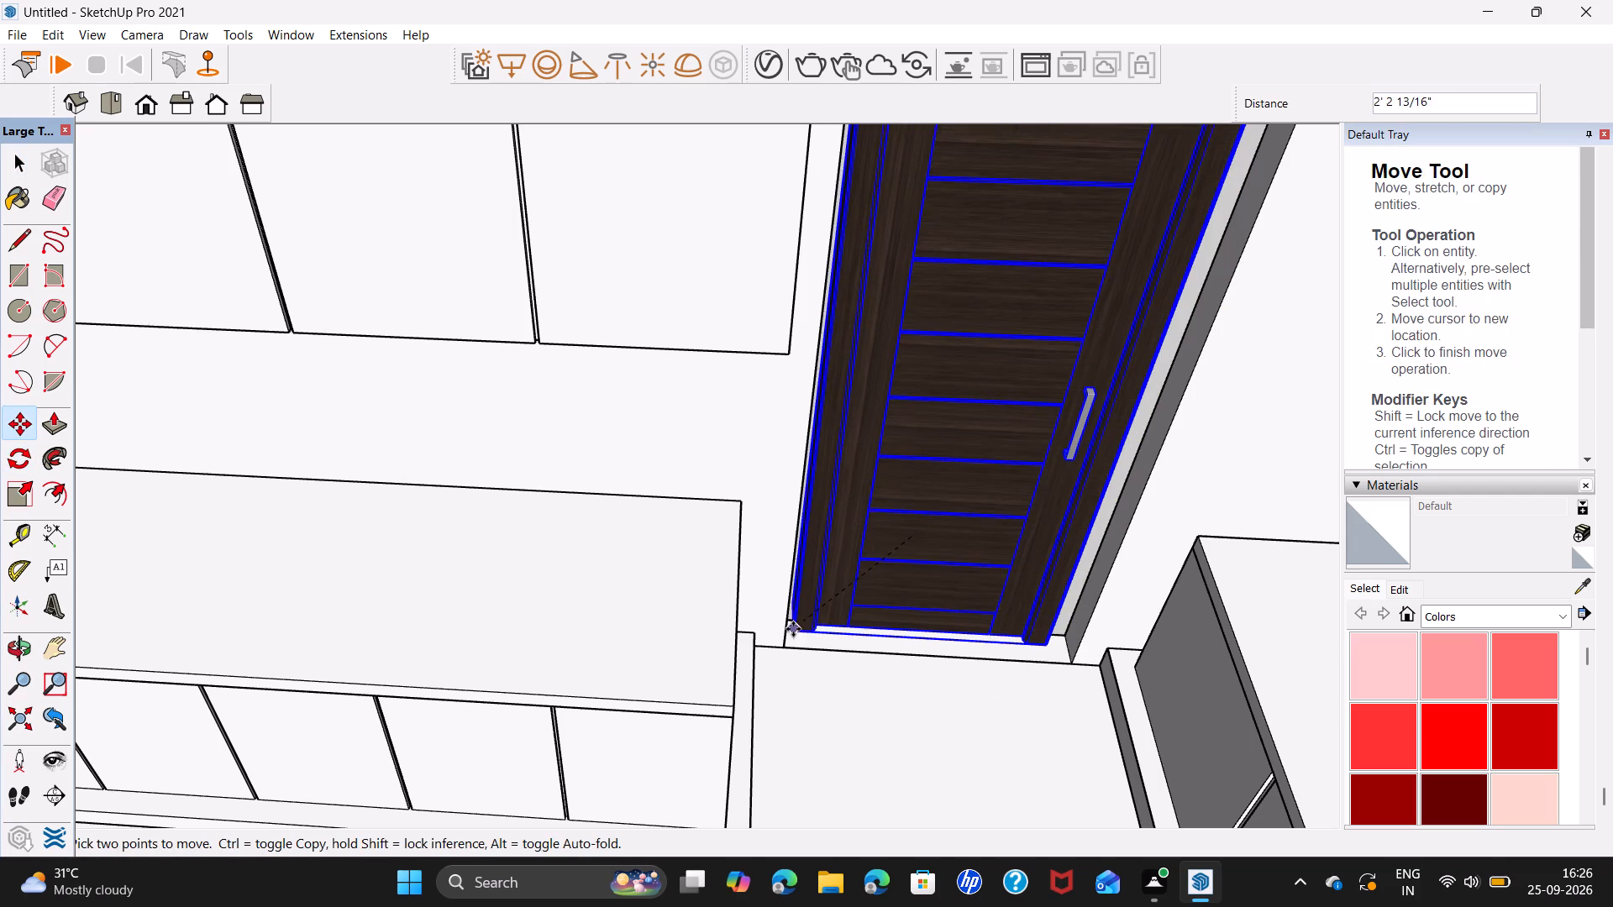
pyautogui.click(785, 647)
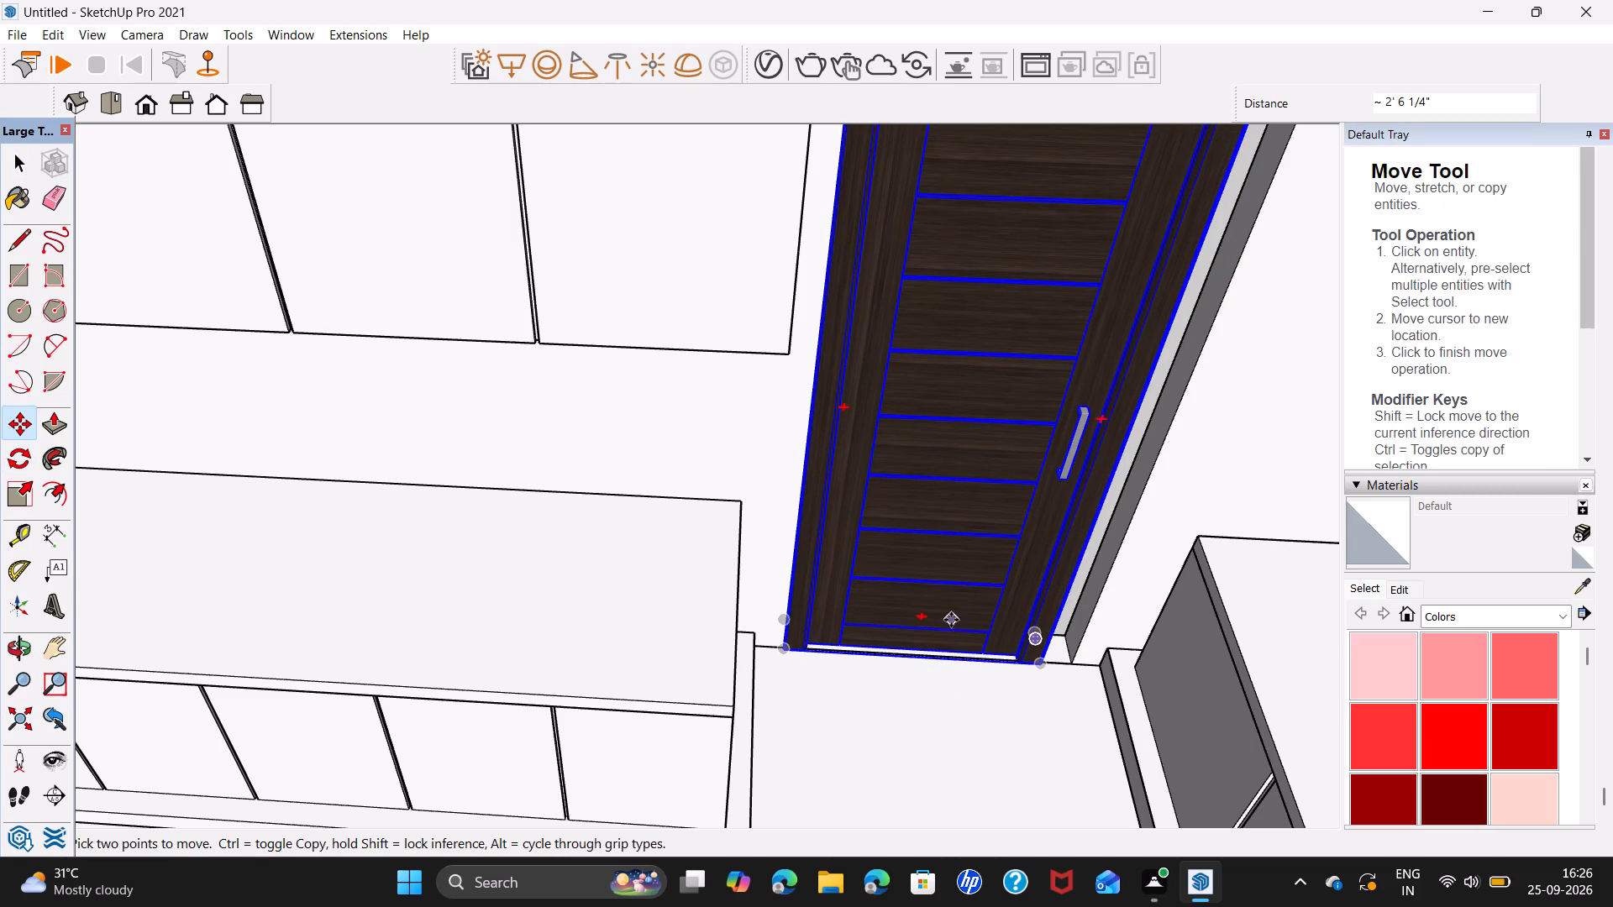
pyautogui.press('space')
# Scale the door's width by about 1.12 along its green axis to fill the doorway opening.
pyautogui.write('s')
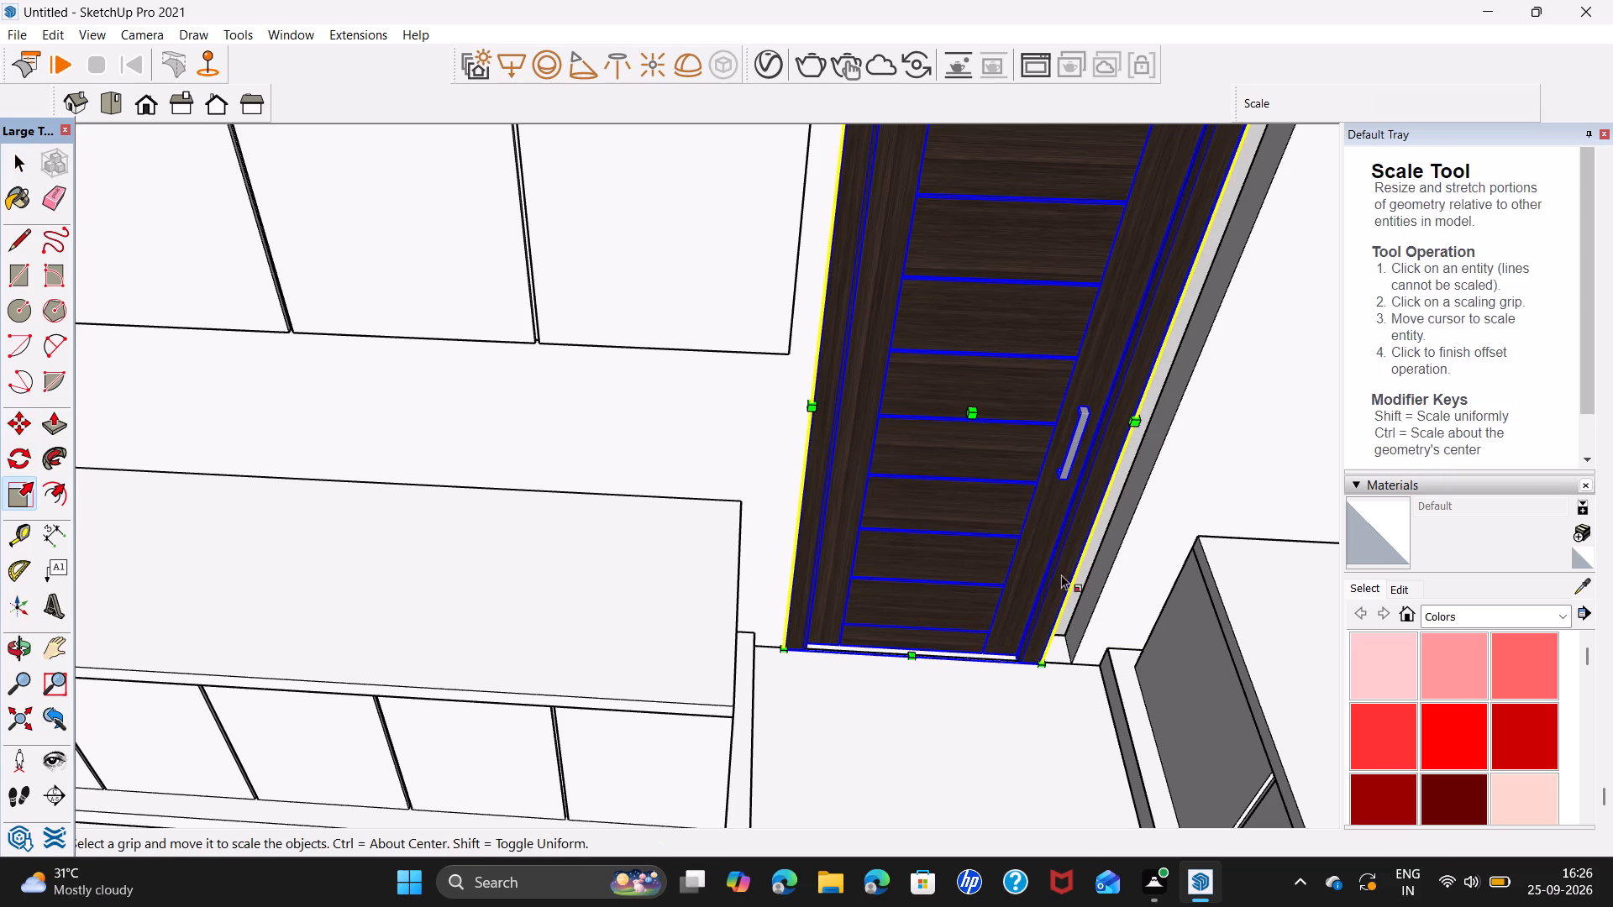
pyautogui.moveTo(1130, 506); pyautogui.dragTo(891, 450, button='middle')
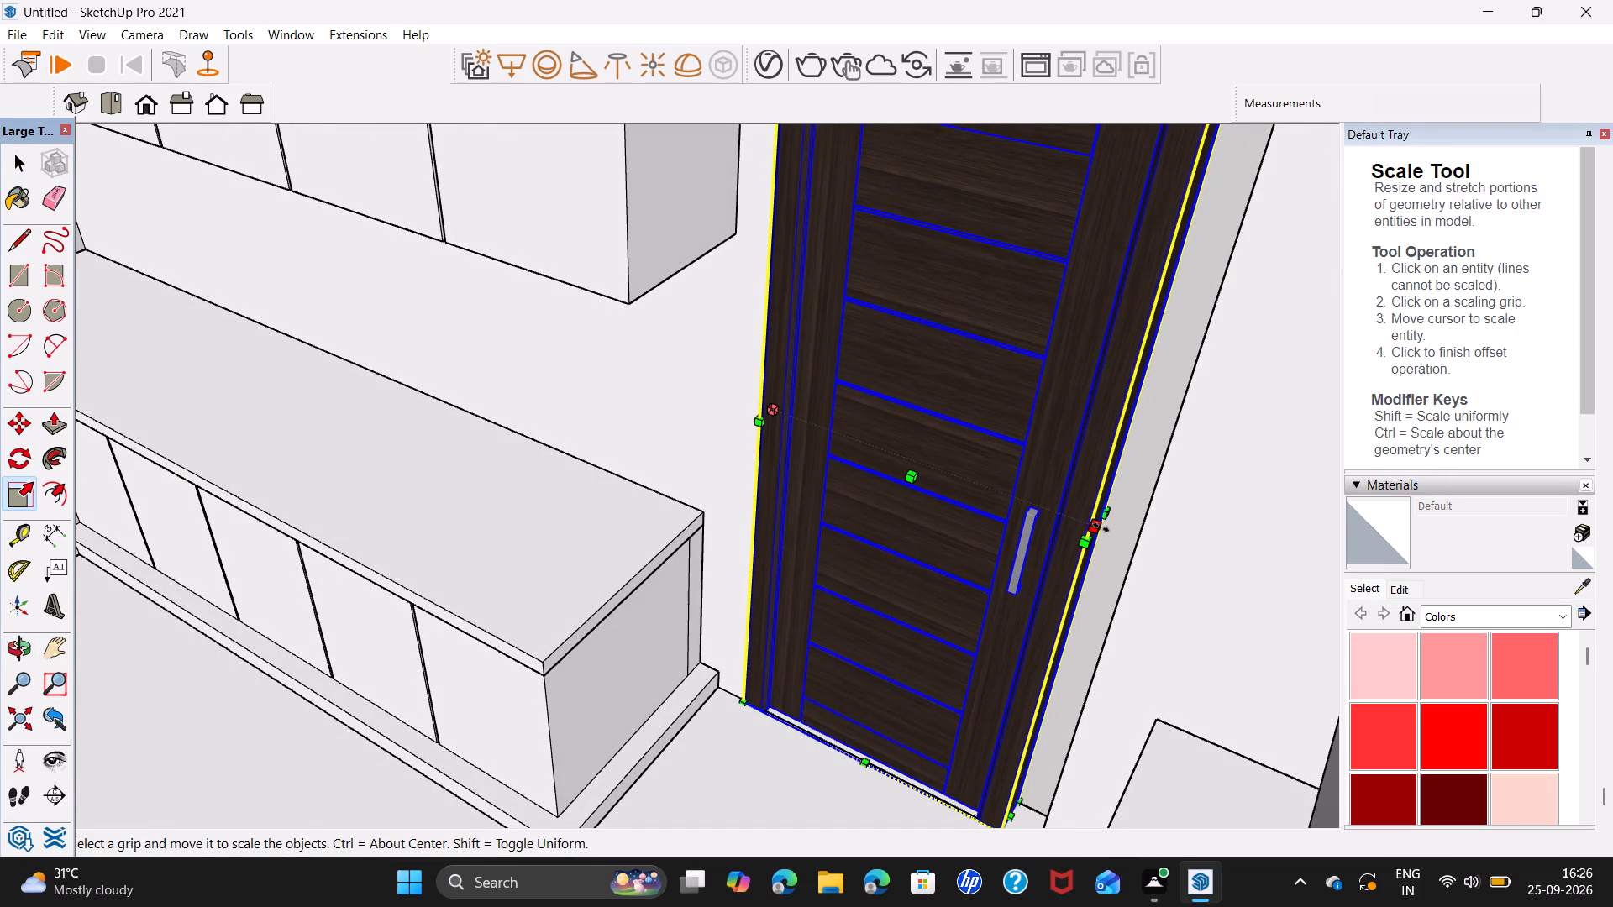
pyautogui.click(1101, 527)
pyautogui.click(1130, 543)
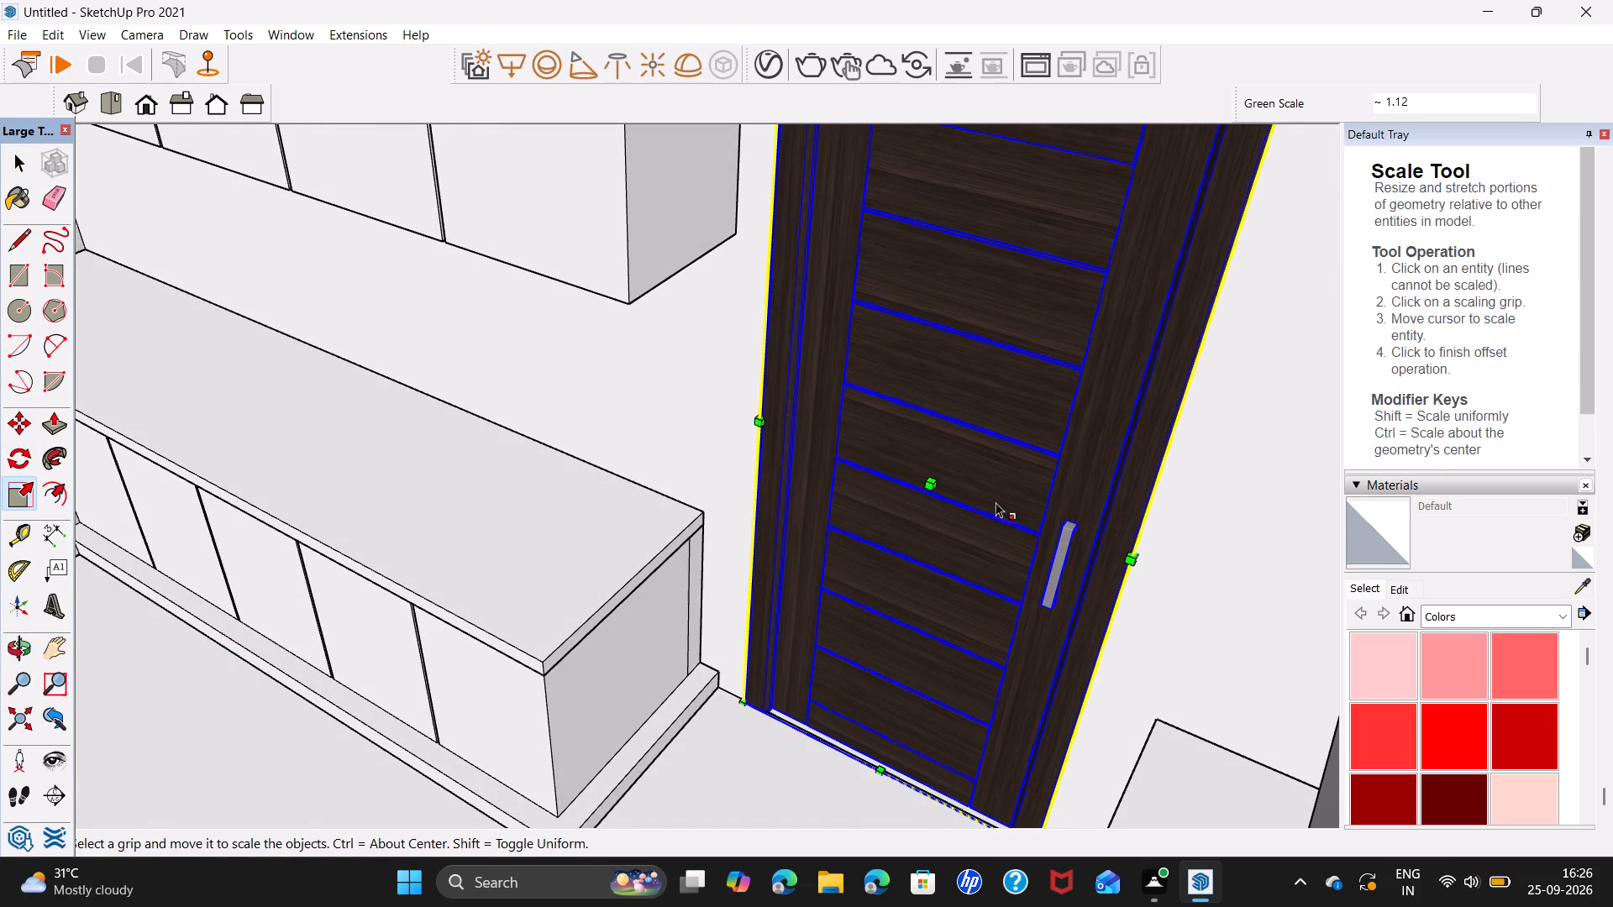
# Examine the door's fit in the doorway from the front and at its top edge, and clear the selection.
pyautogui.scroll(-6, 996, 501)
pyautogui.click(16, 710)
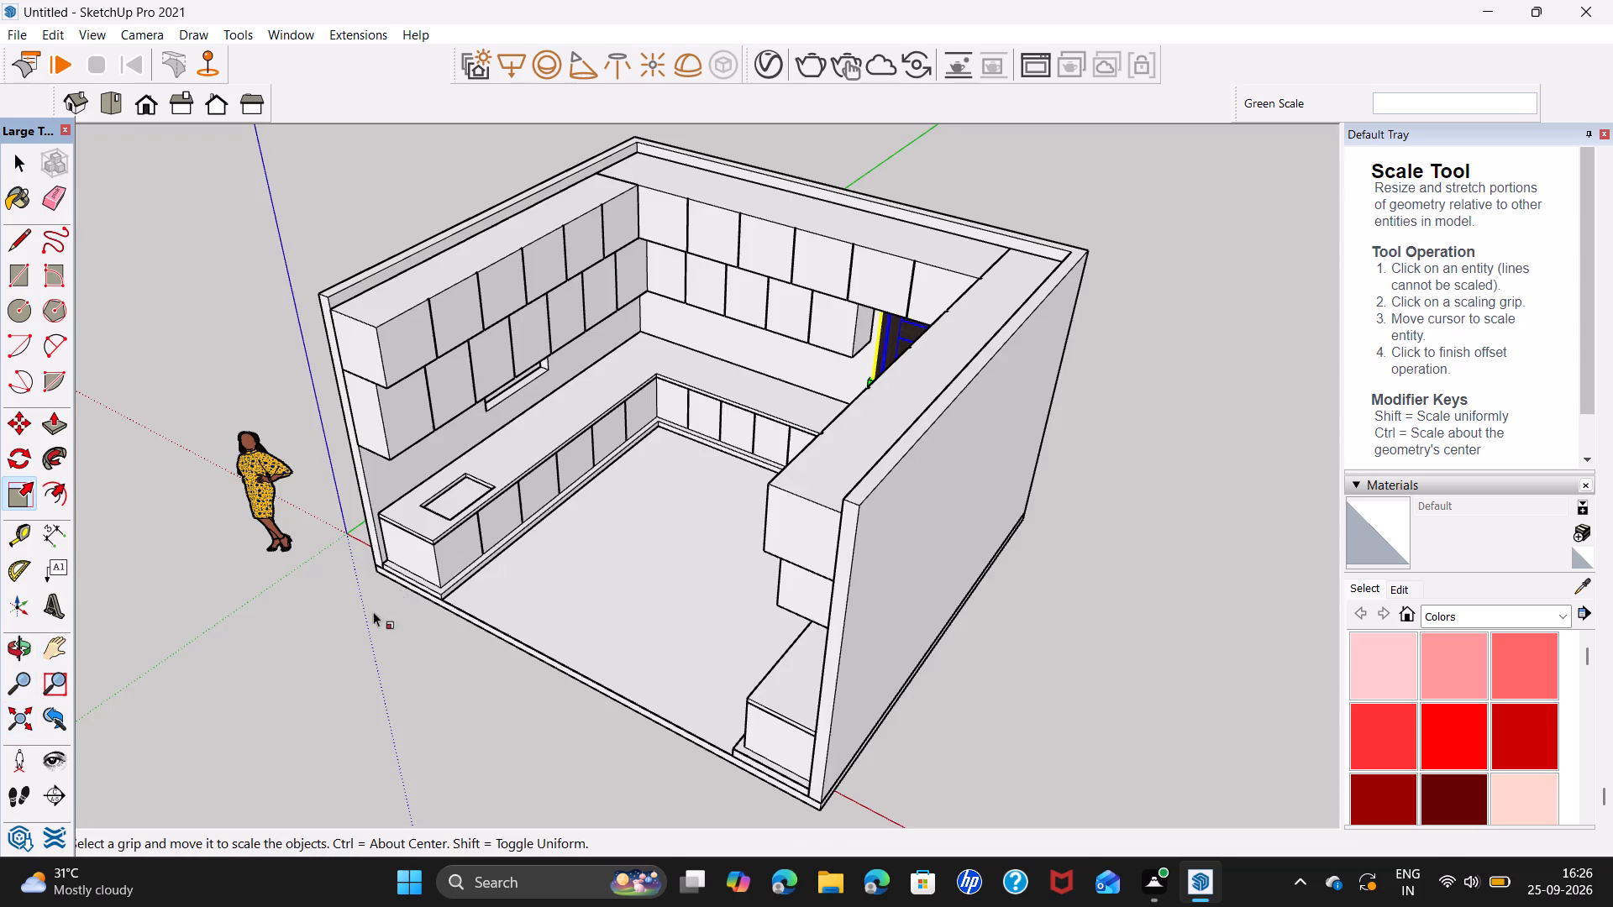
pyautogui.moveTo(549, 519); pyautogui.dragTo(849, 360, button='middle')
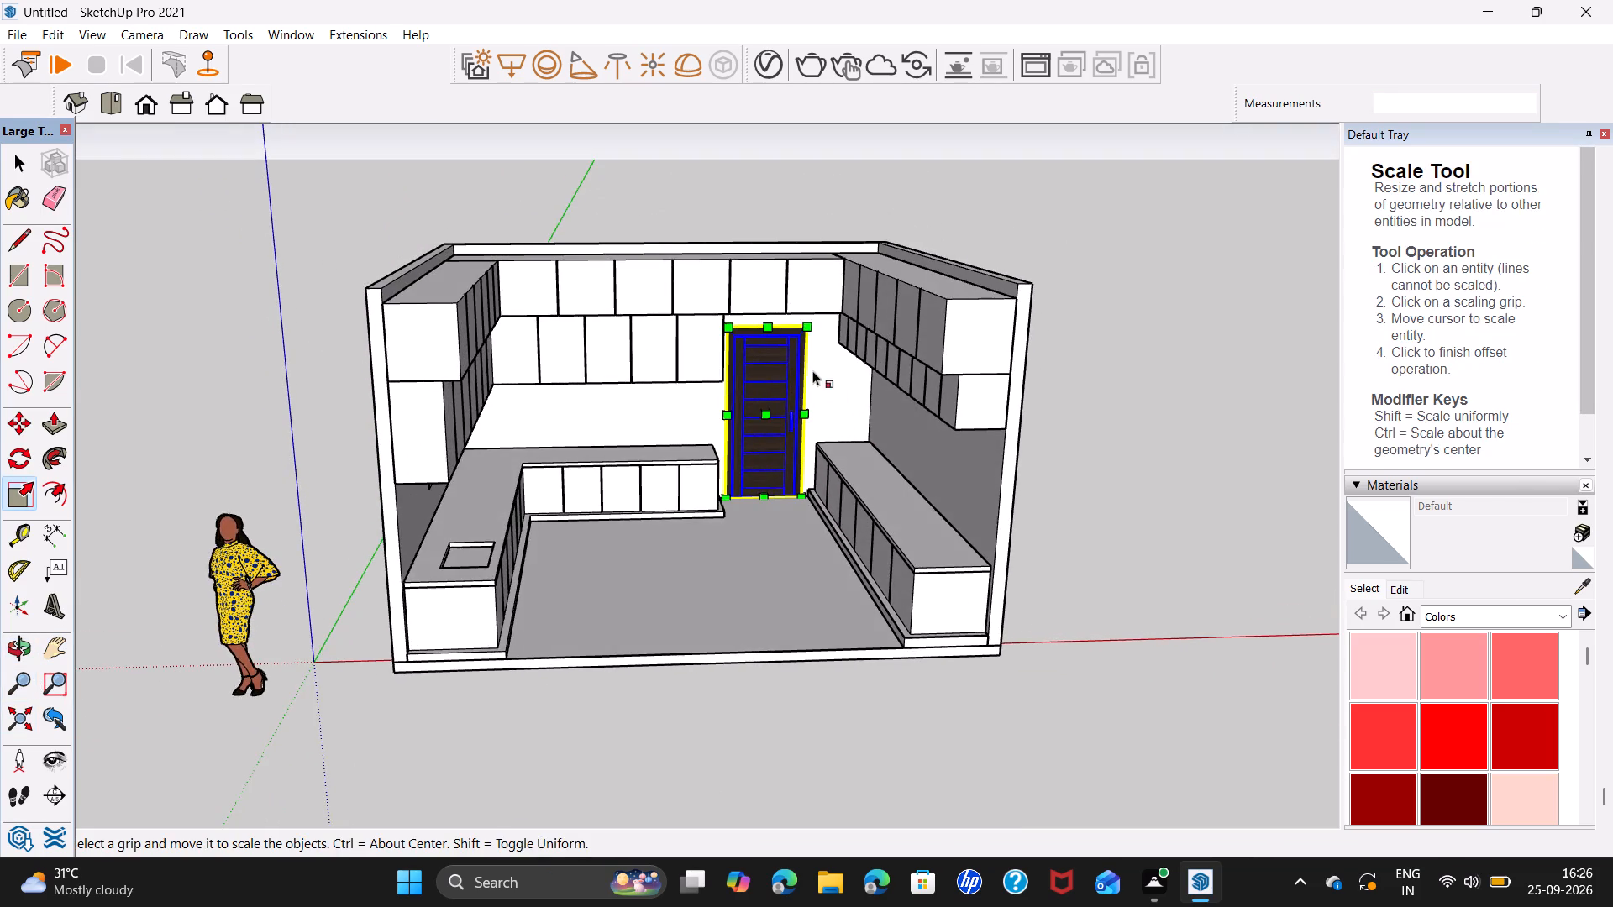
pyautogui.scroll(19, 774, 351)
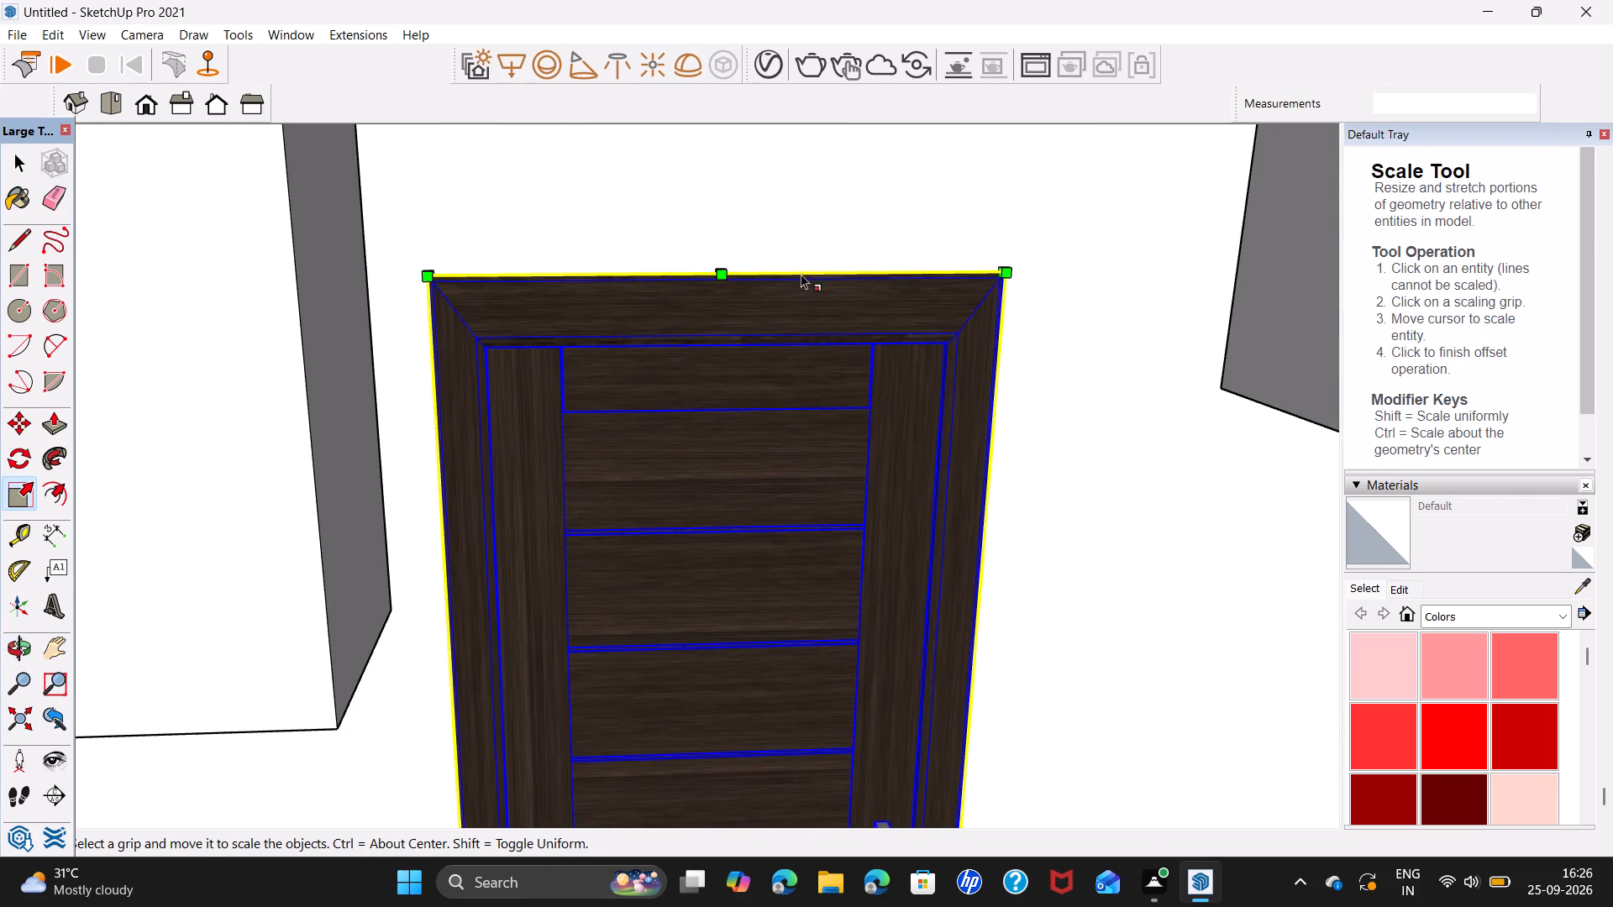
pyautogui.scroll(-12, 944, 412)
pyautogui.moveTo(967, 538); pyautogui.dragTo(942, 450, button='middle')
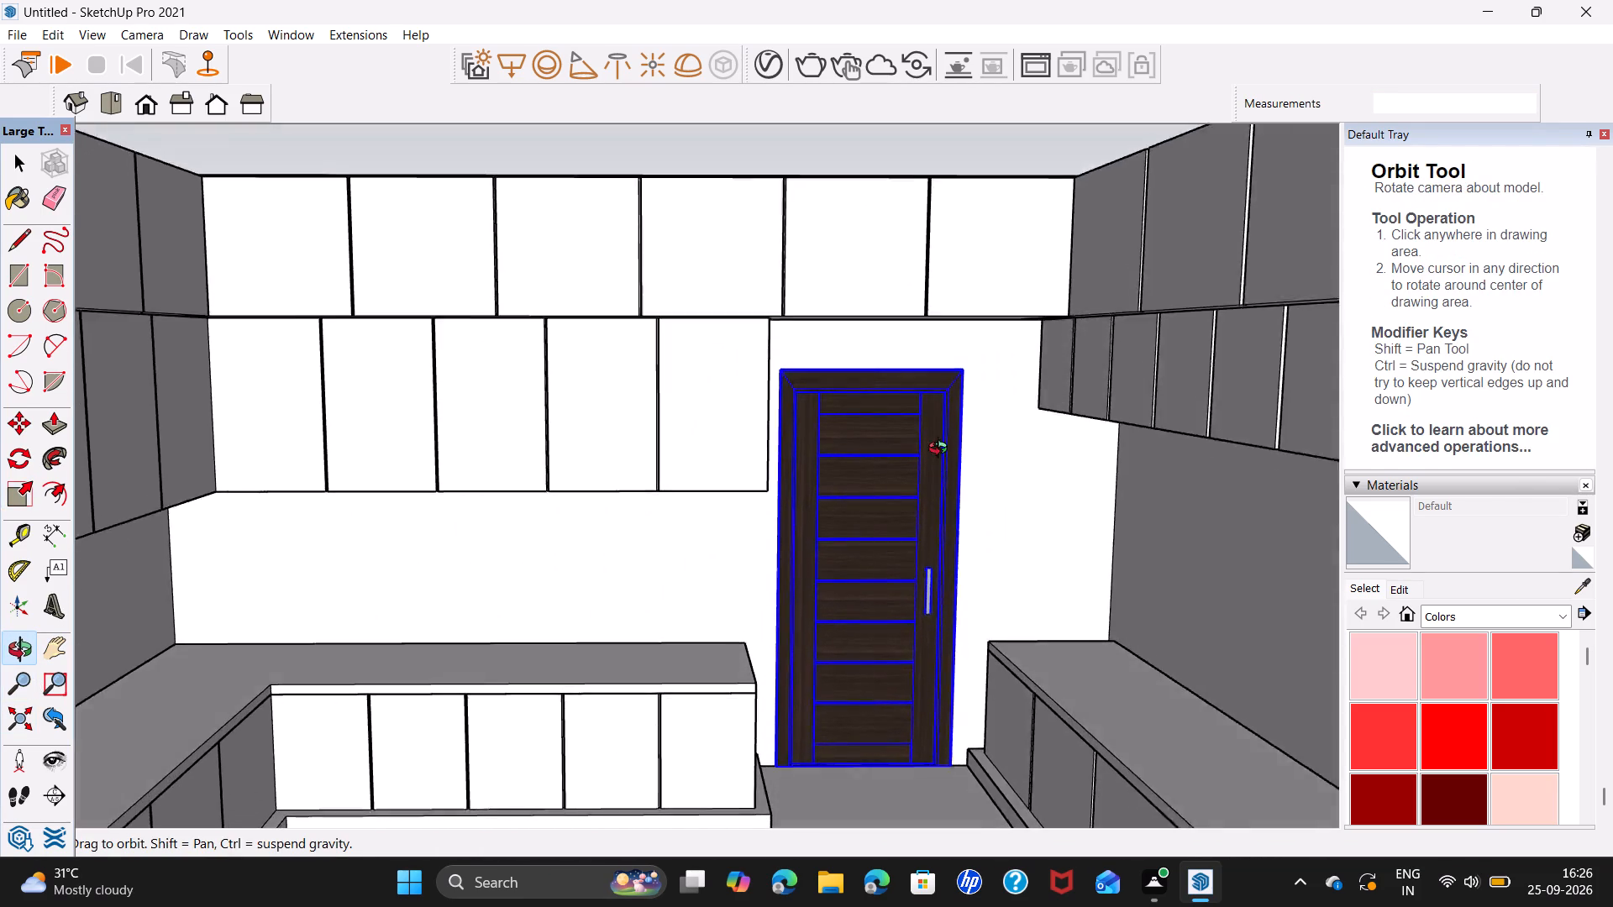
pyautogui.moveTo(942, 450); pyautogui.dragTo(941, 429, button='middle')
pyautogui.scroll(-6, 941, 429)
pyautogui.click(980, 156)
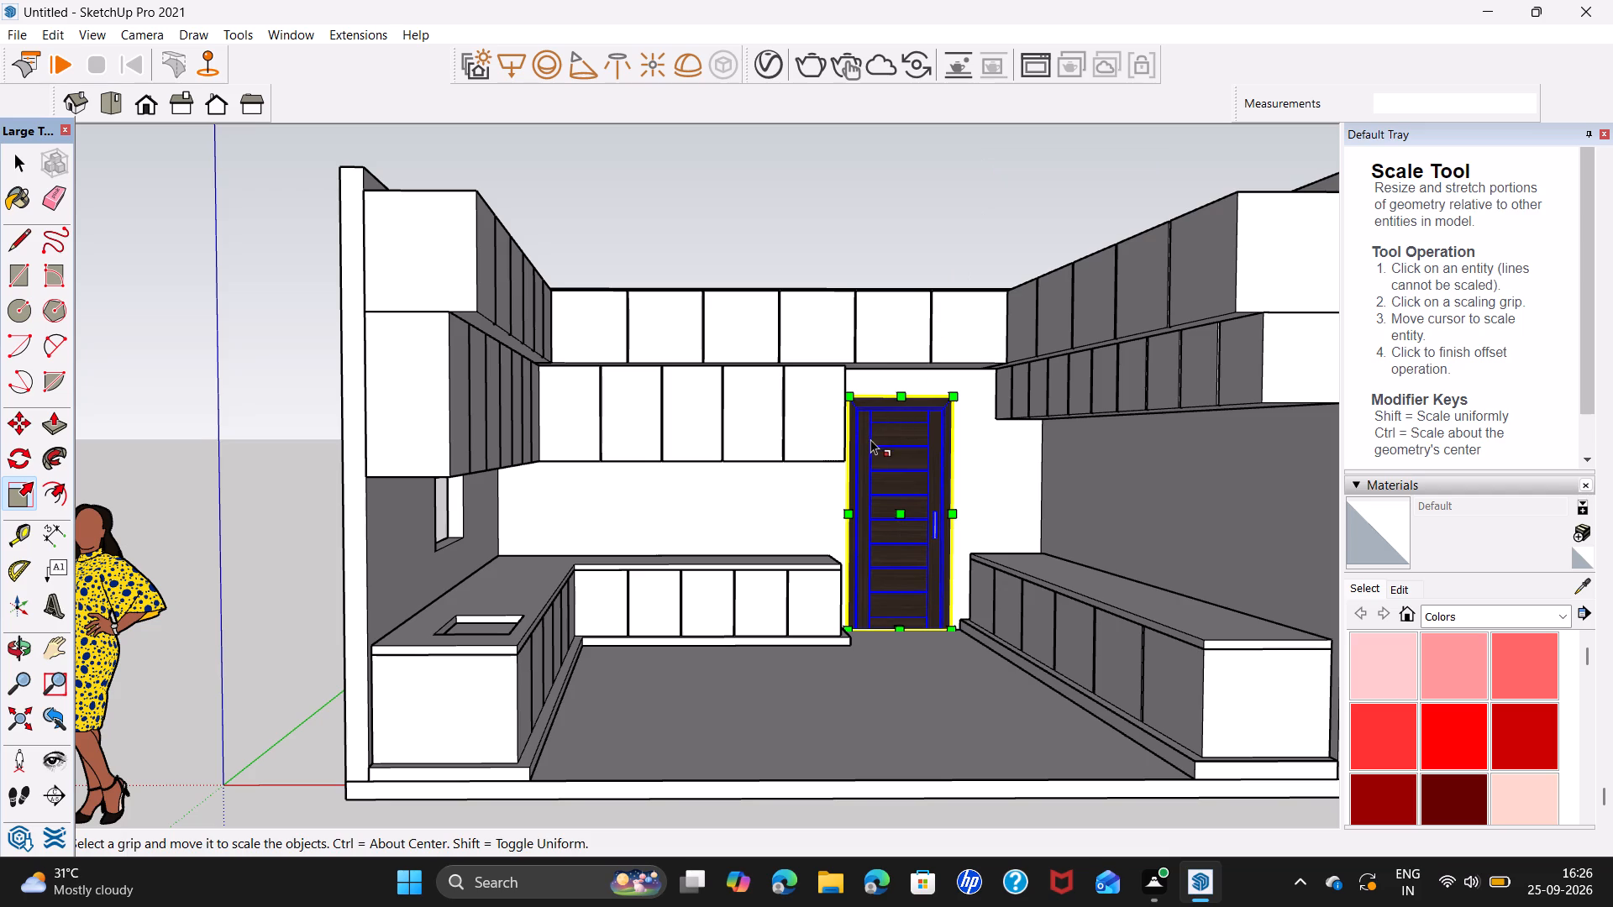
pyautogui.press('space')
pyautogui.click(925, 247)
# Import the WINDOW (1) component from the Downloads folder and place it at the bottom corner of the side wall's window opening.
pyautogui.moveTo(894, 443); pyautogui.dragTo(899, 477, button='middle')
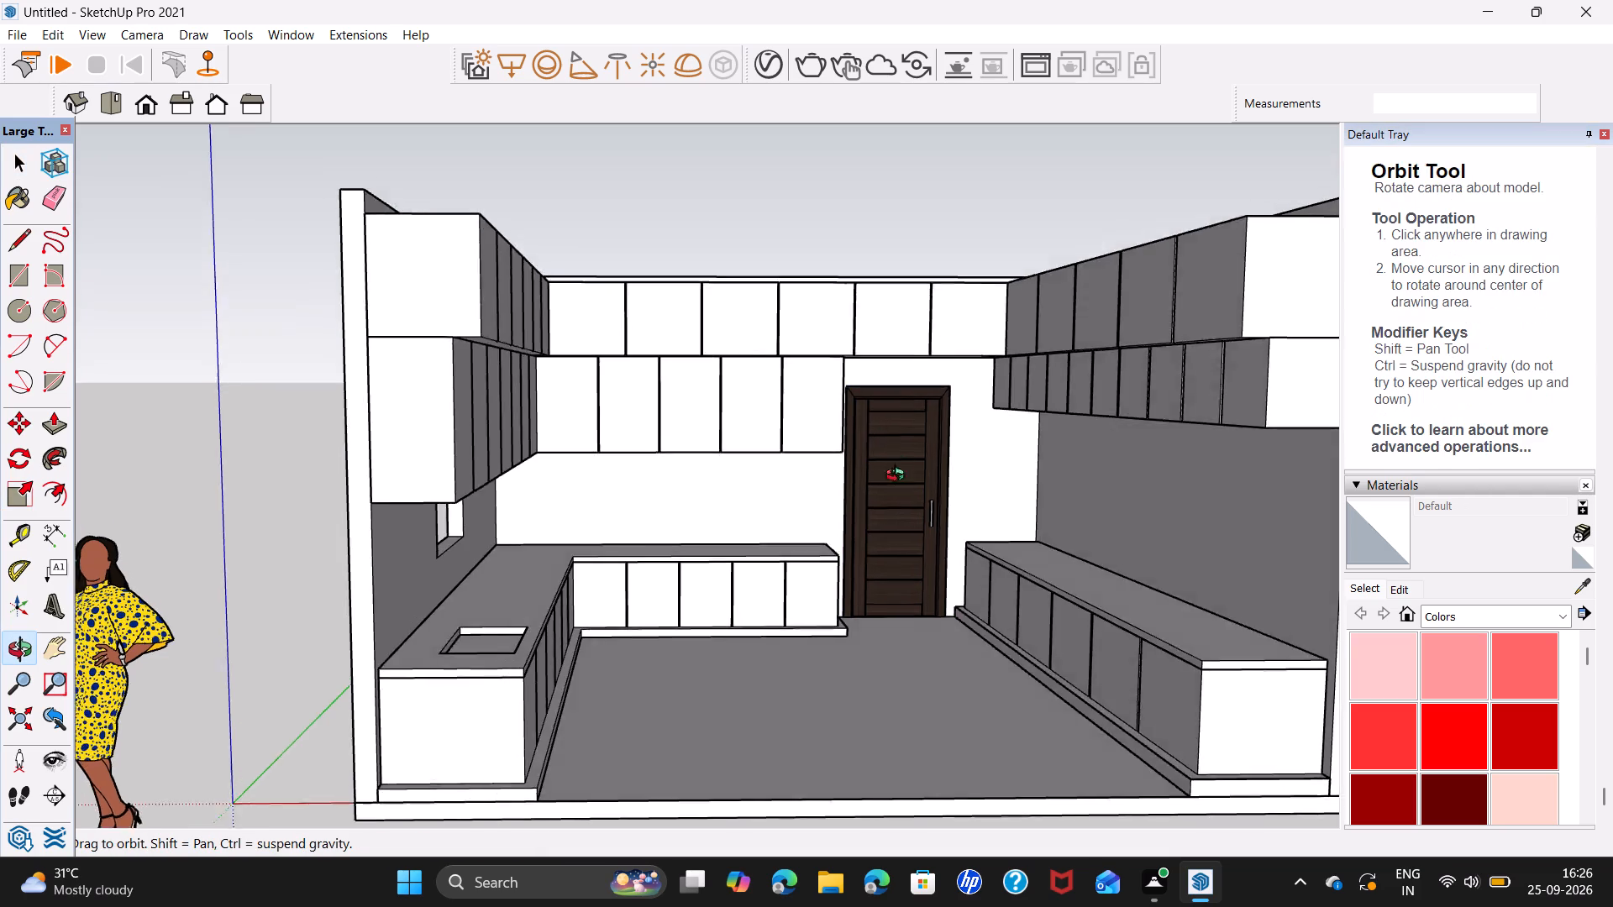
pyautogui.moveTo(899, 477); pyautogui.dragTo(885, 461, button='middle')
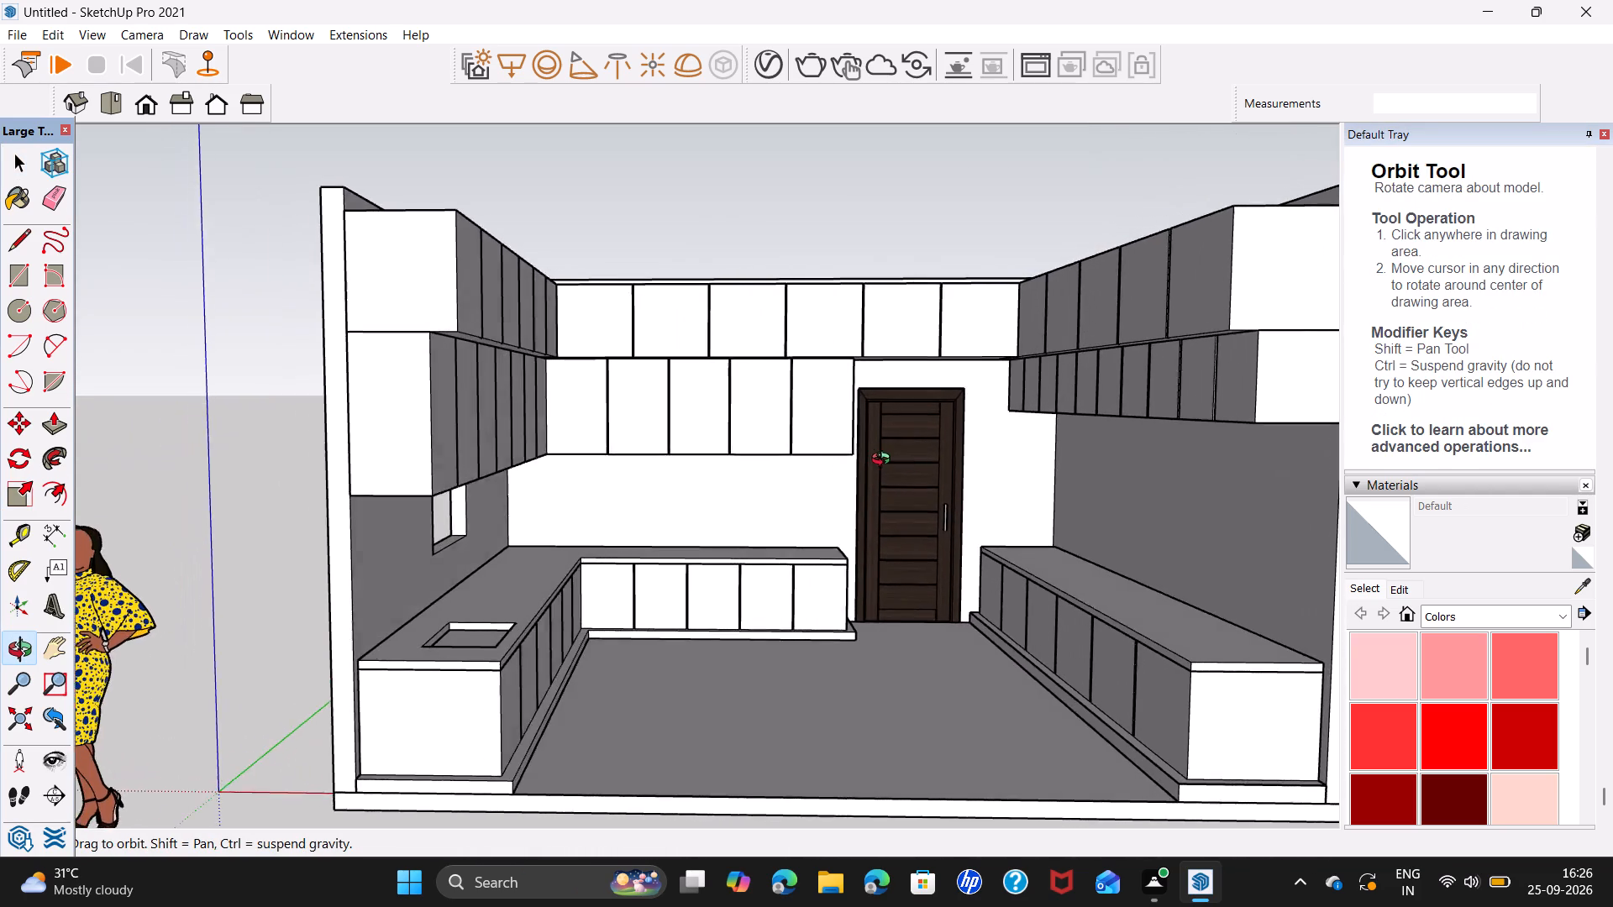
pyautogui.moveTo(885, 461); pyautogui.dragTo(654, 418, button='middle')
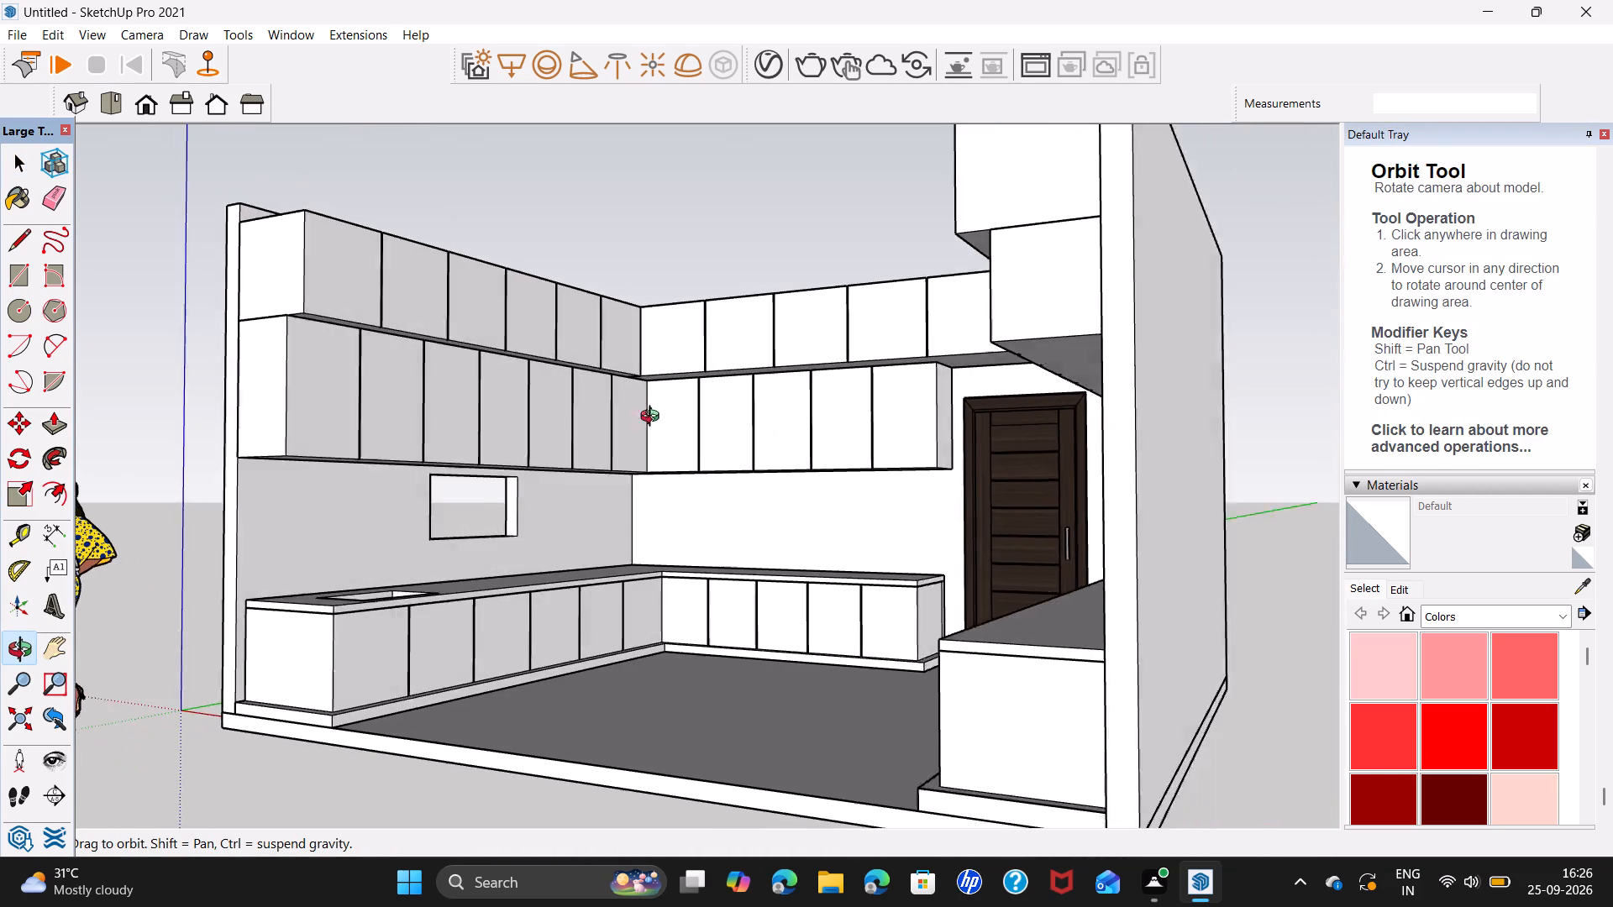
pyautogui.moveTo(654, 418); pyautogui.dragTo(618, 409, button='middle')
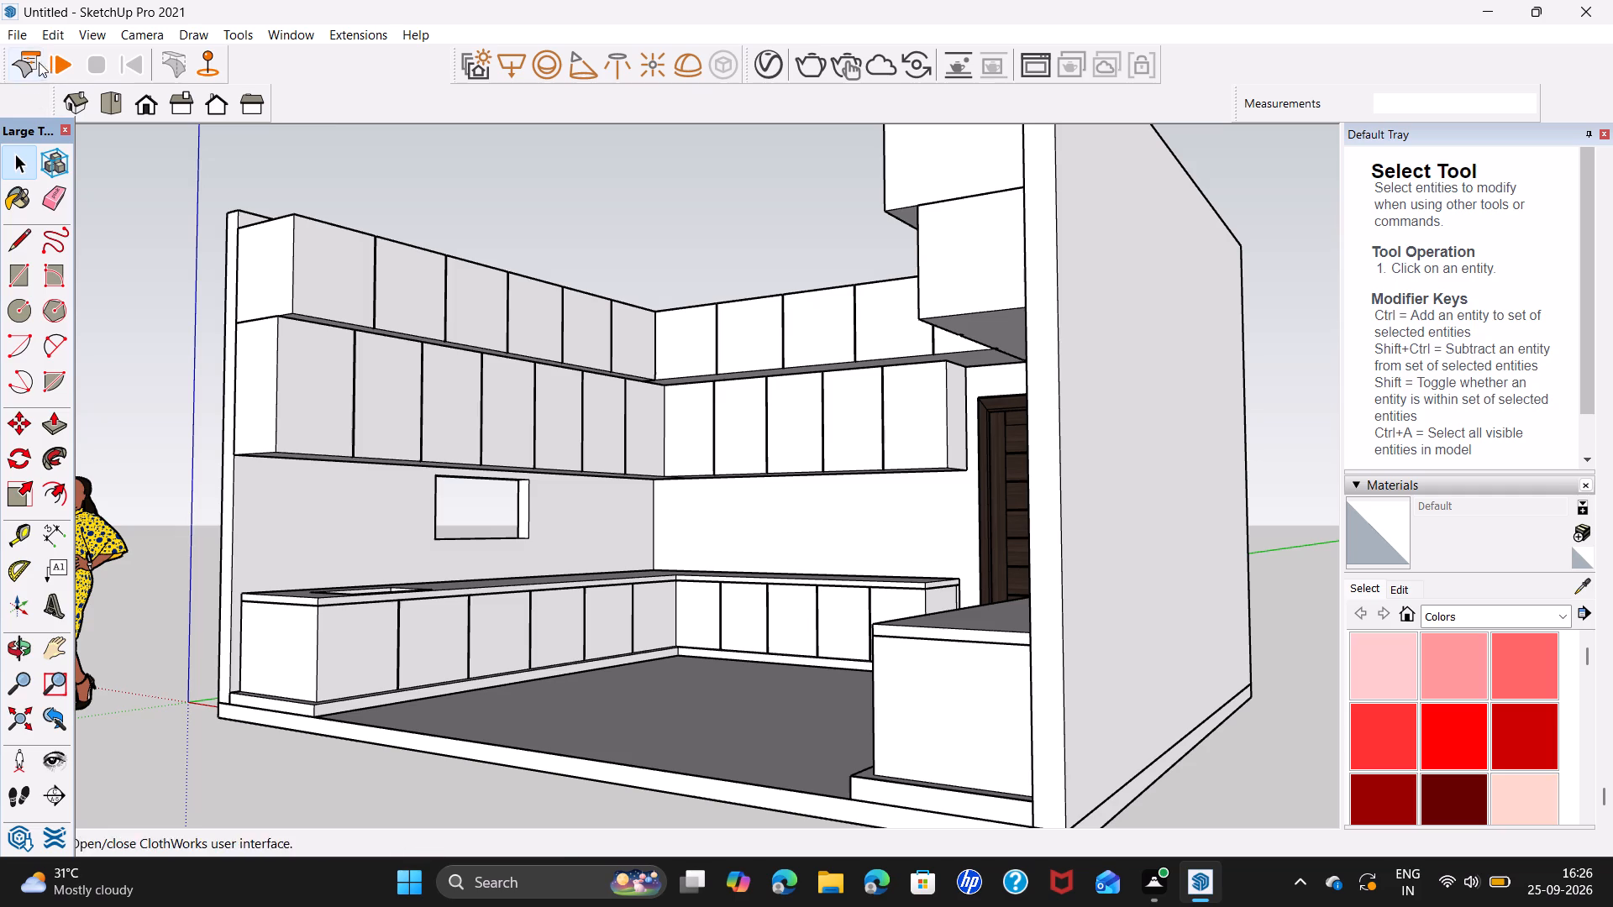
pyautogui.click(23, 36)
pyautogui.click(92, 380)
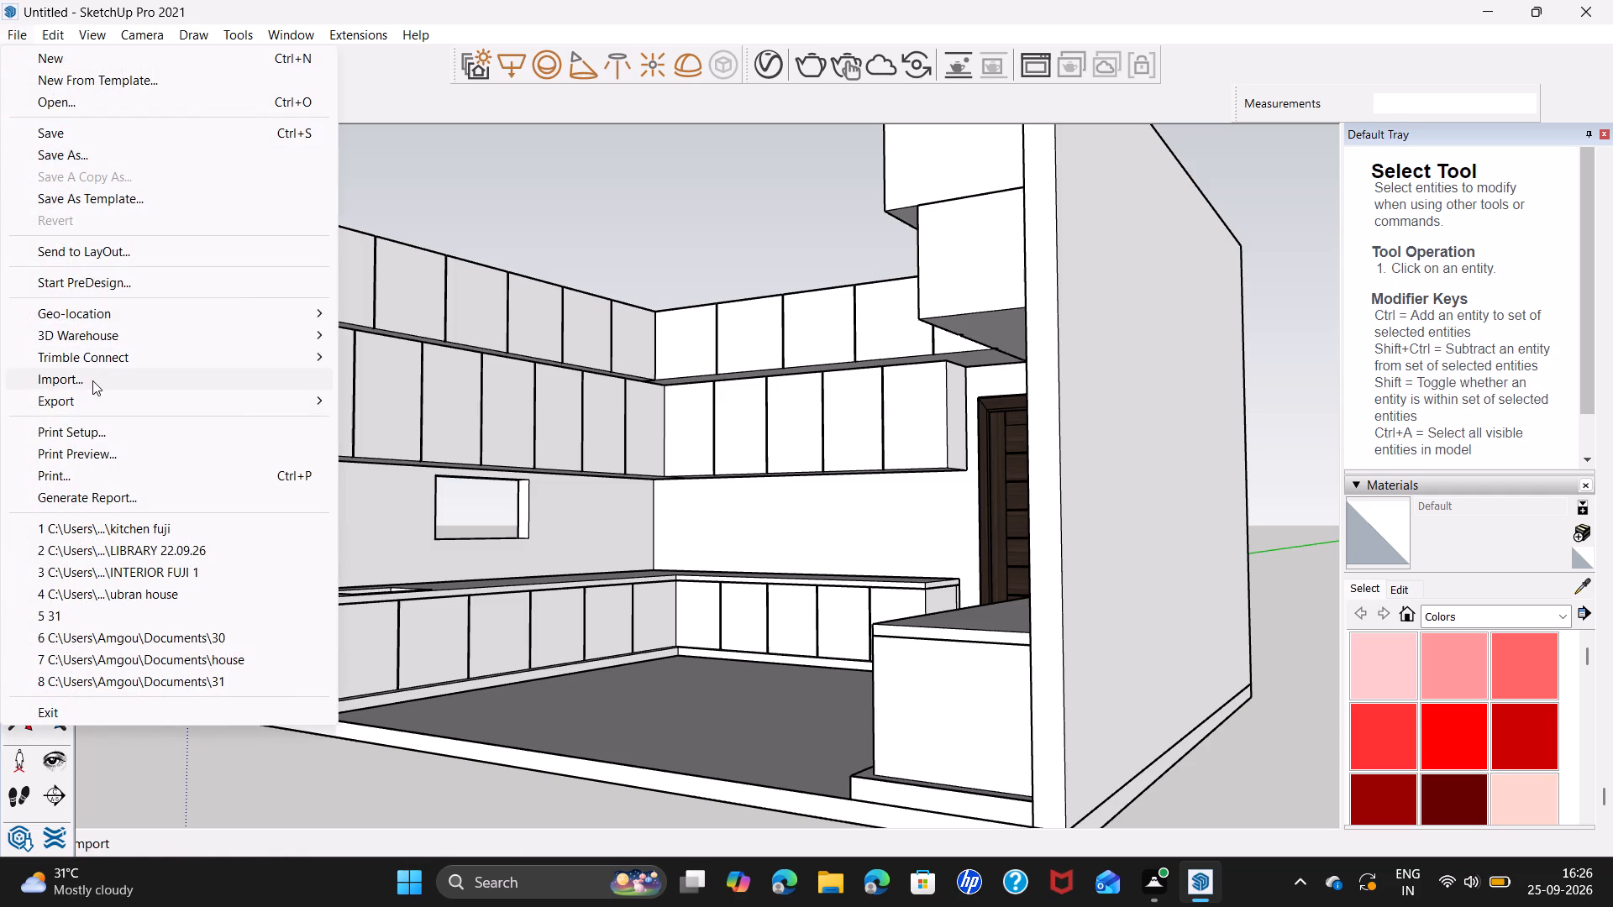
pyautogui.scroll(-2, 367, 351)
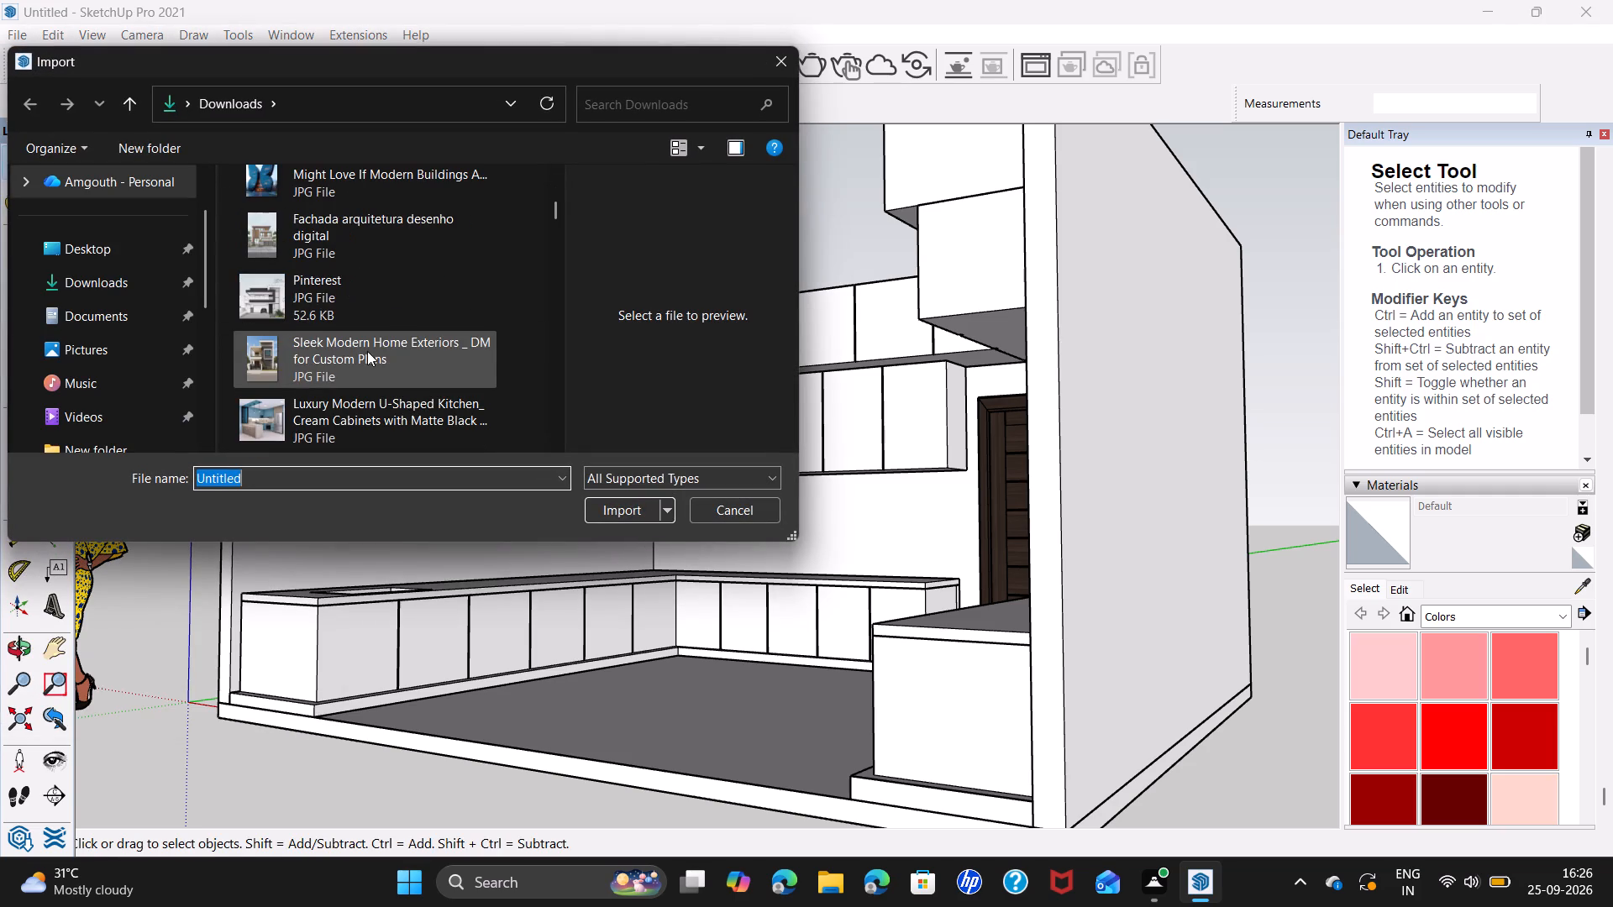
pyautogui.scroll(-2, 360, 314)
pyautogui.scroll(-1, 247, 322)
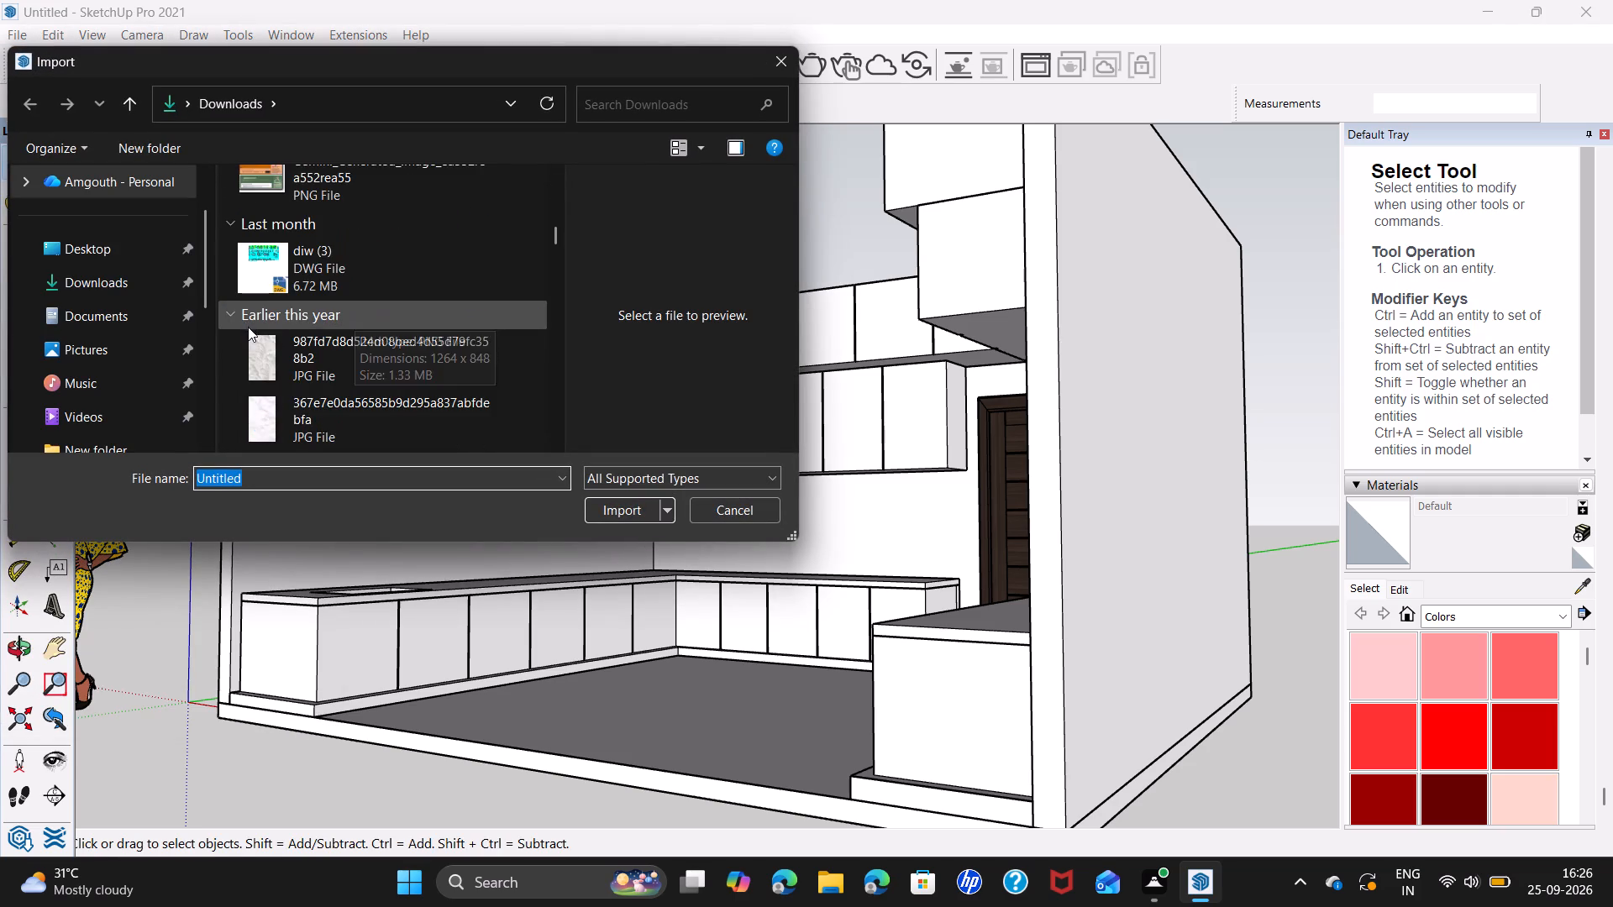
pyautogui.scroll(-2, 250, 331)
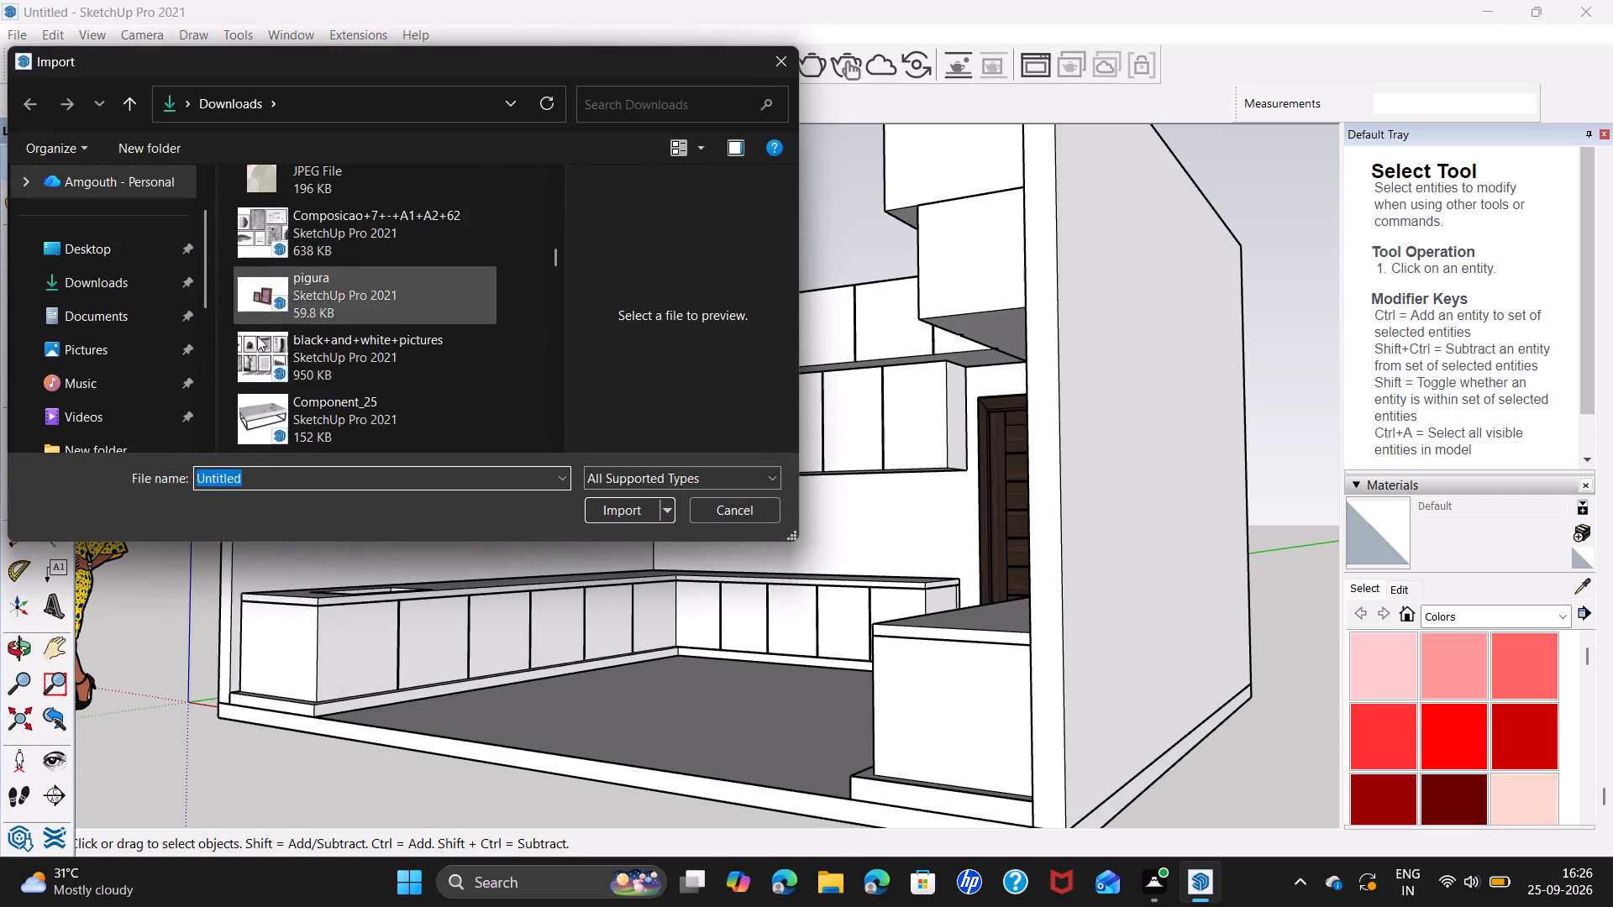
pyautogui.scroll(-1, 262, 361)
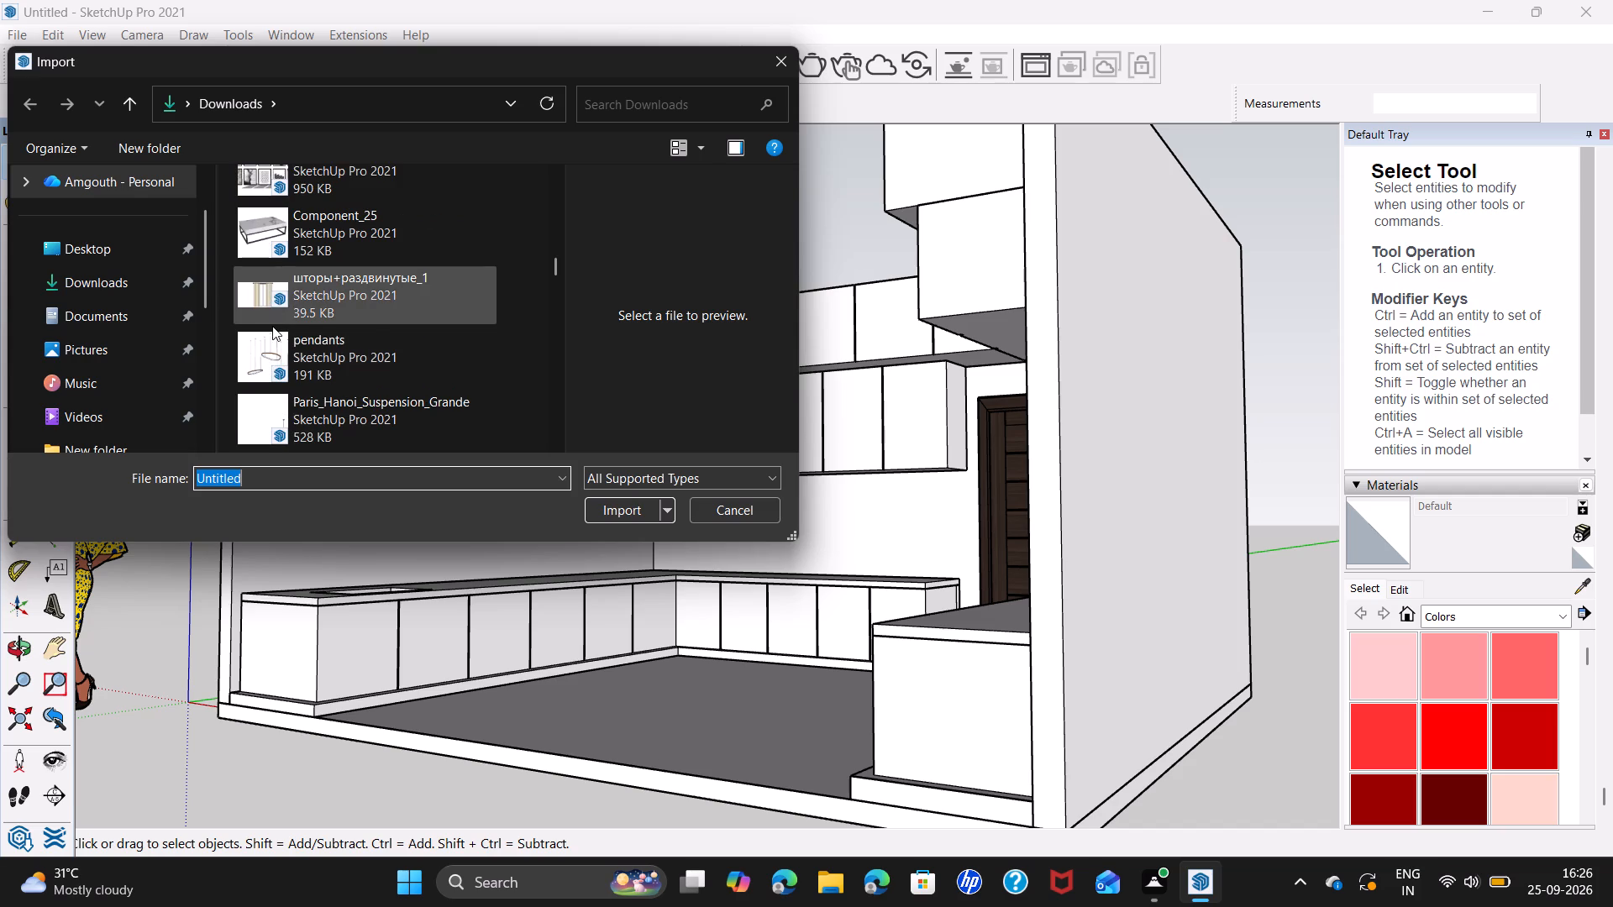
pyautogui.scroll(-1, 272, 326)
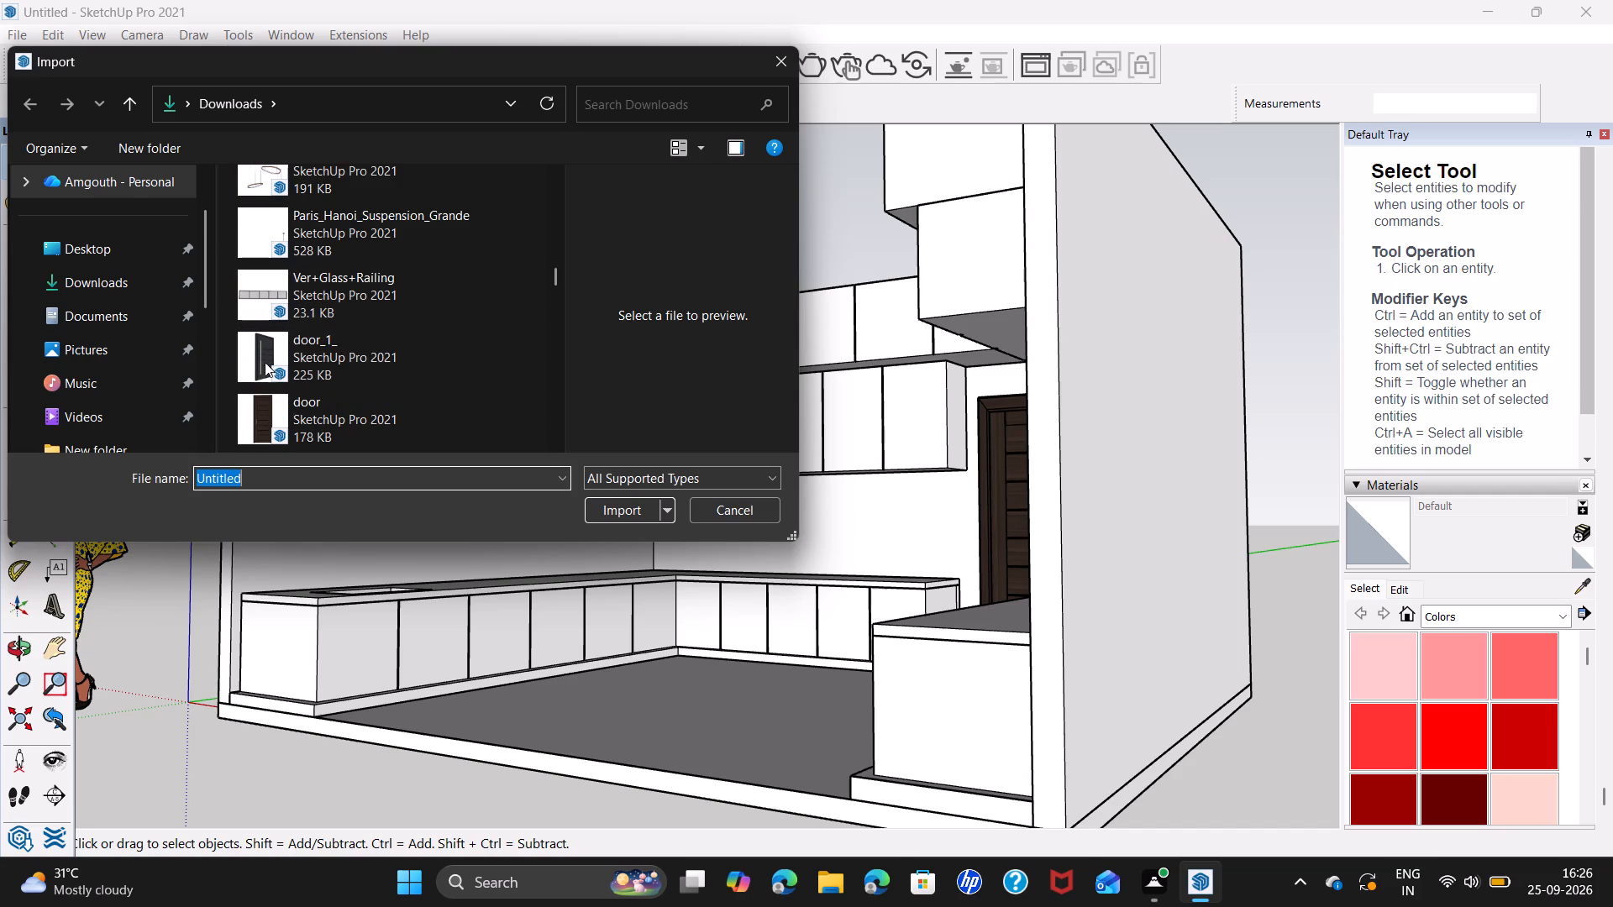
pyautogui.scroll(-1, 265, 362)
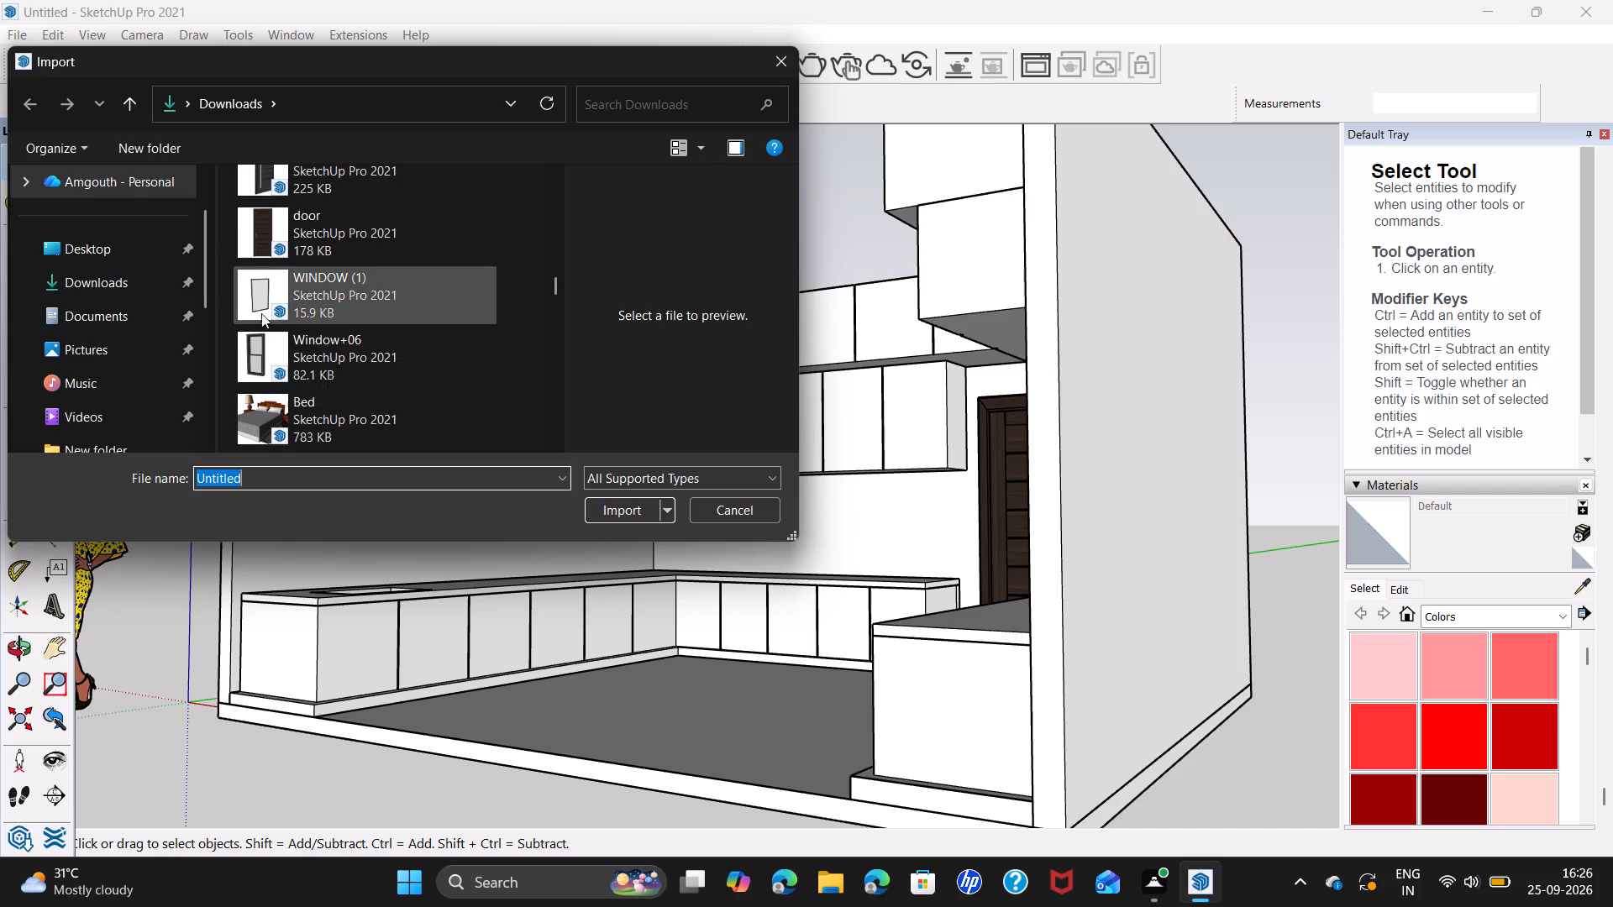
pyautogui.click(259, 293)
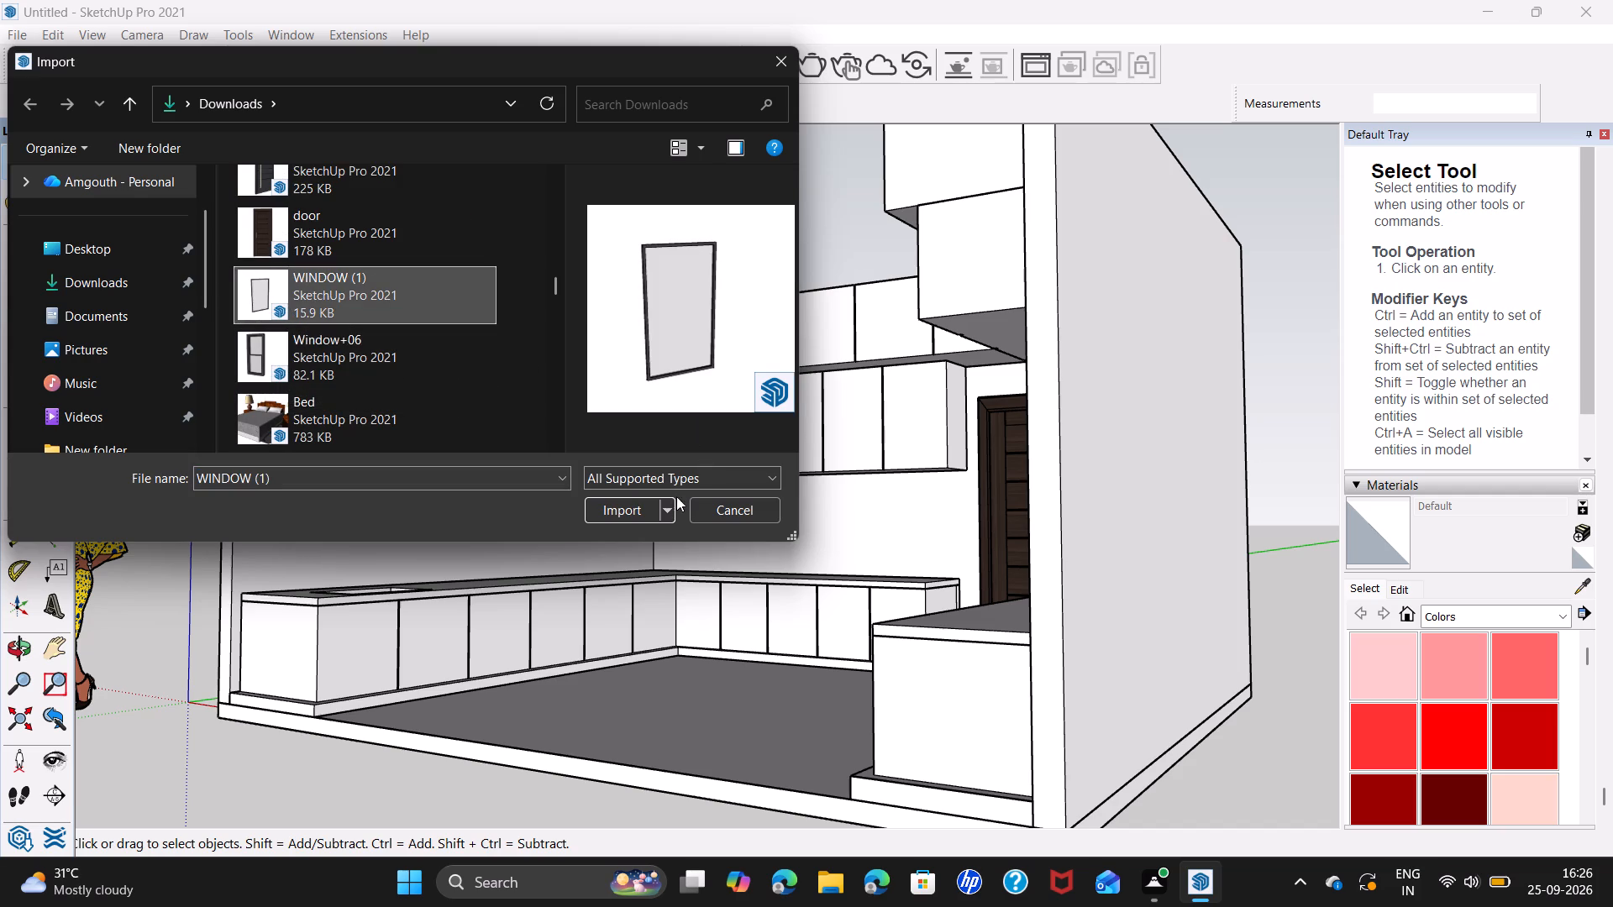
pyautogui.click(638, 507)
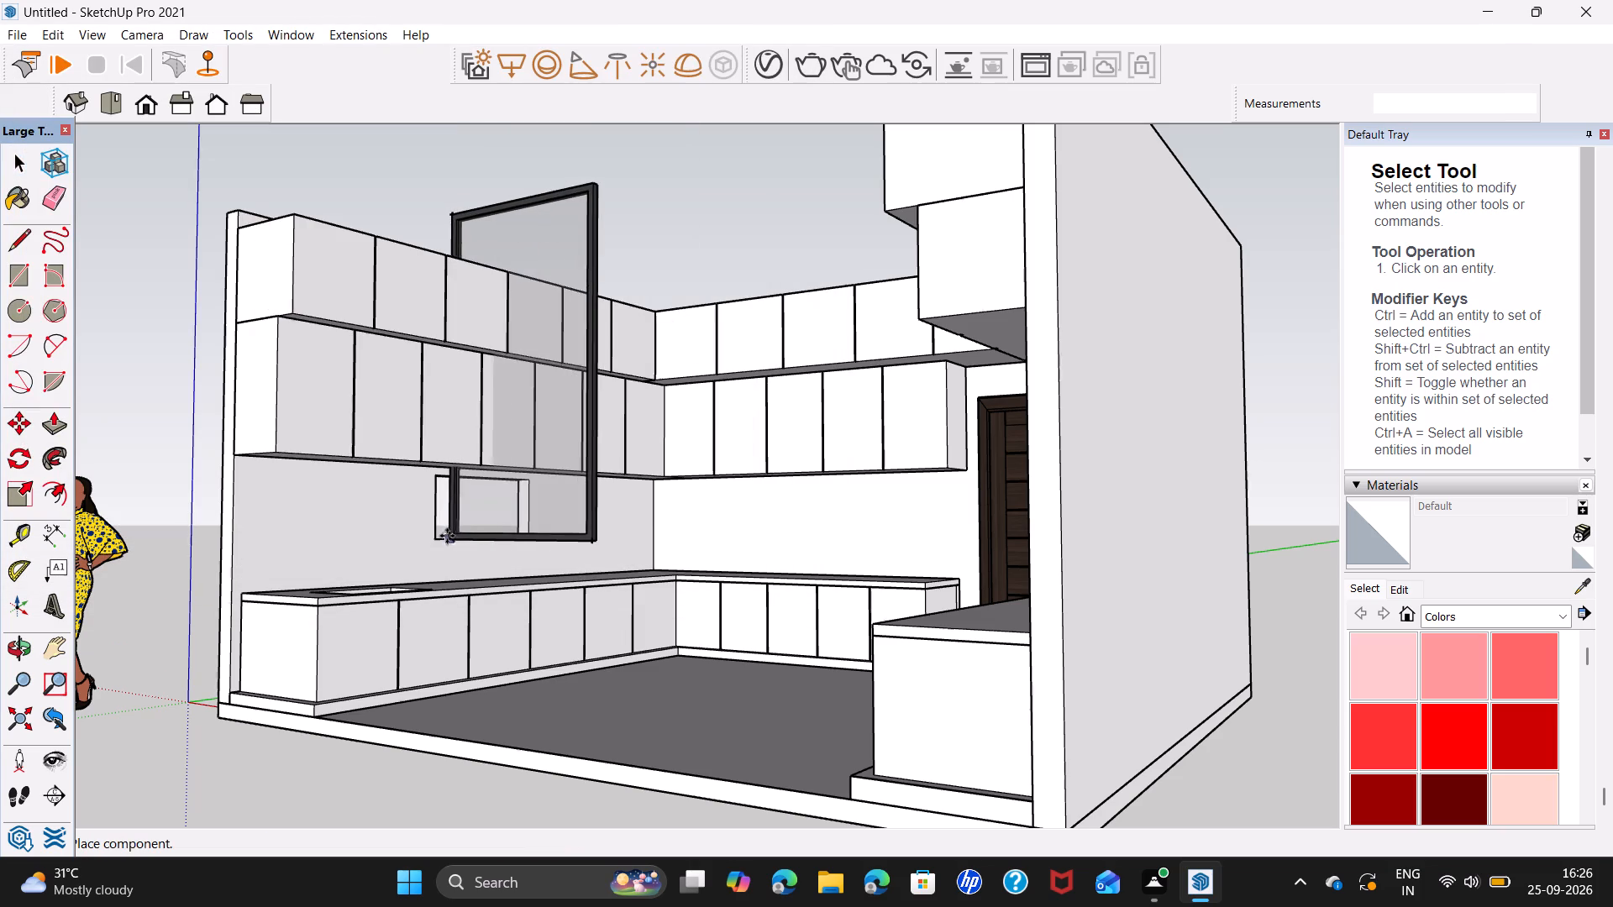
pyautogui.click(439, 538)
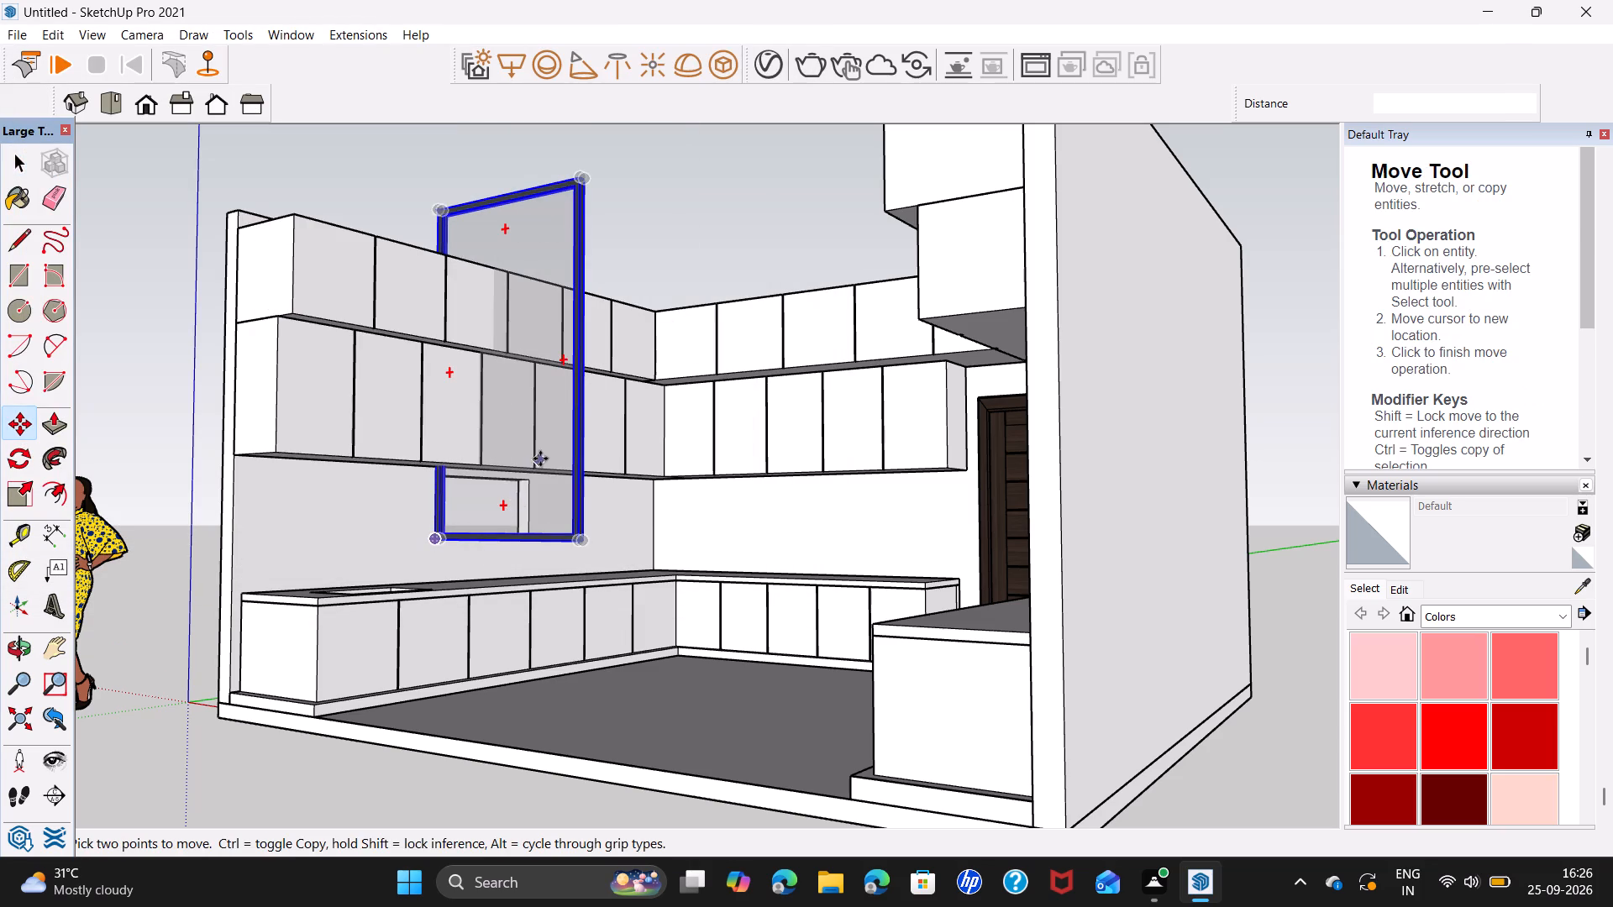
pyautogui.press('space')
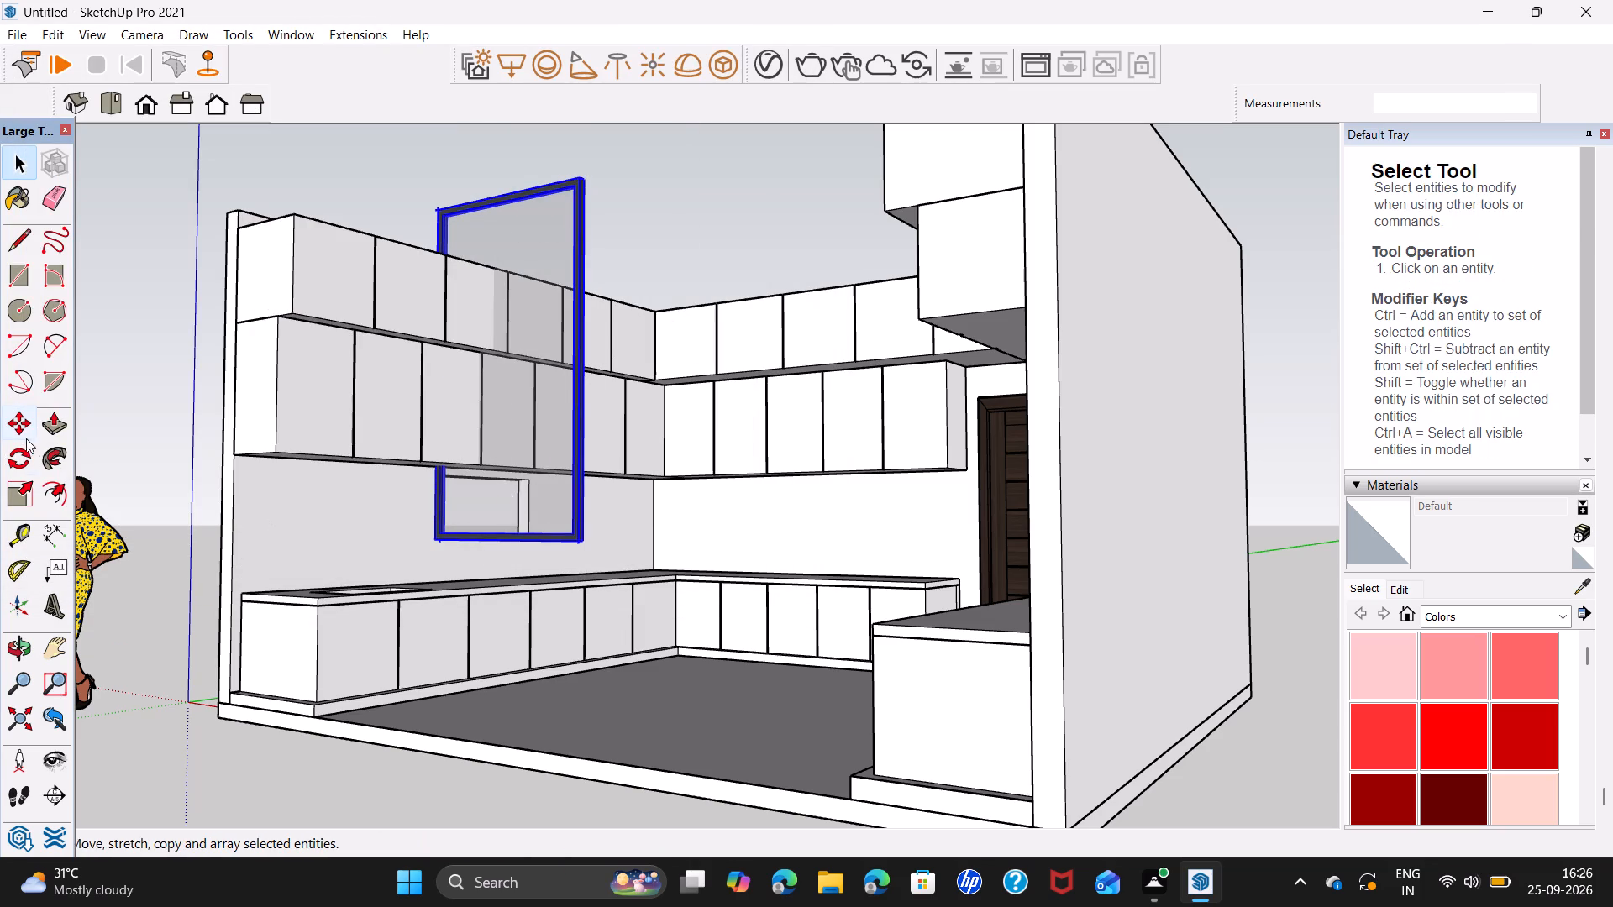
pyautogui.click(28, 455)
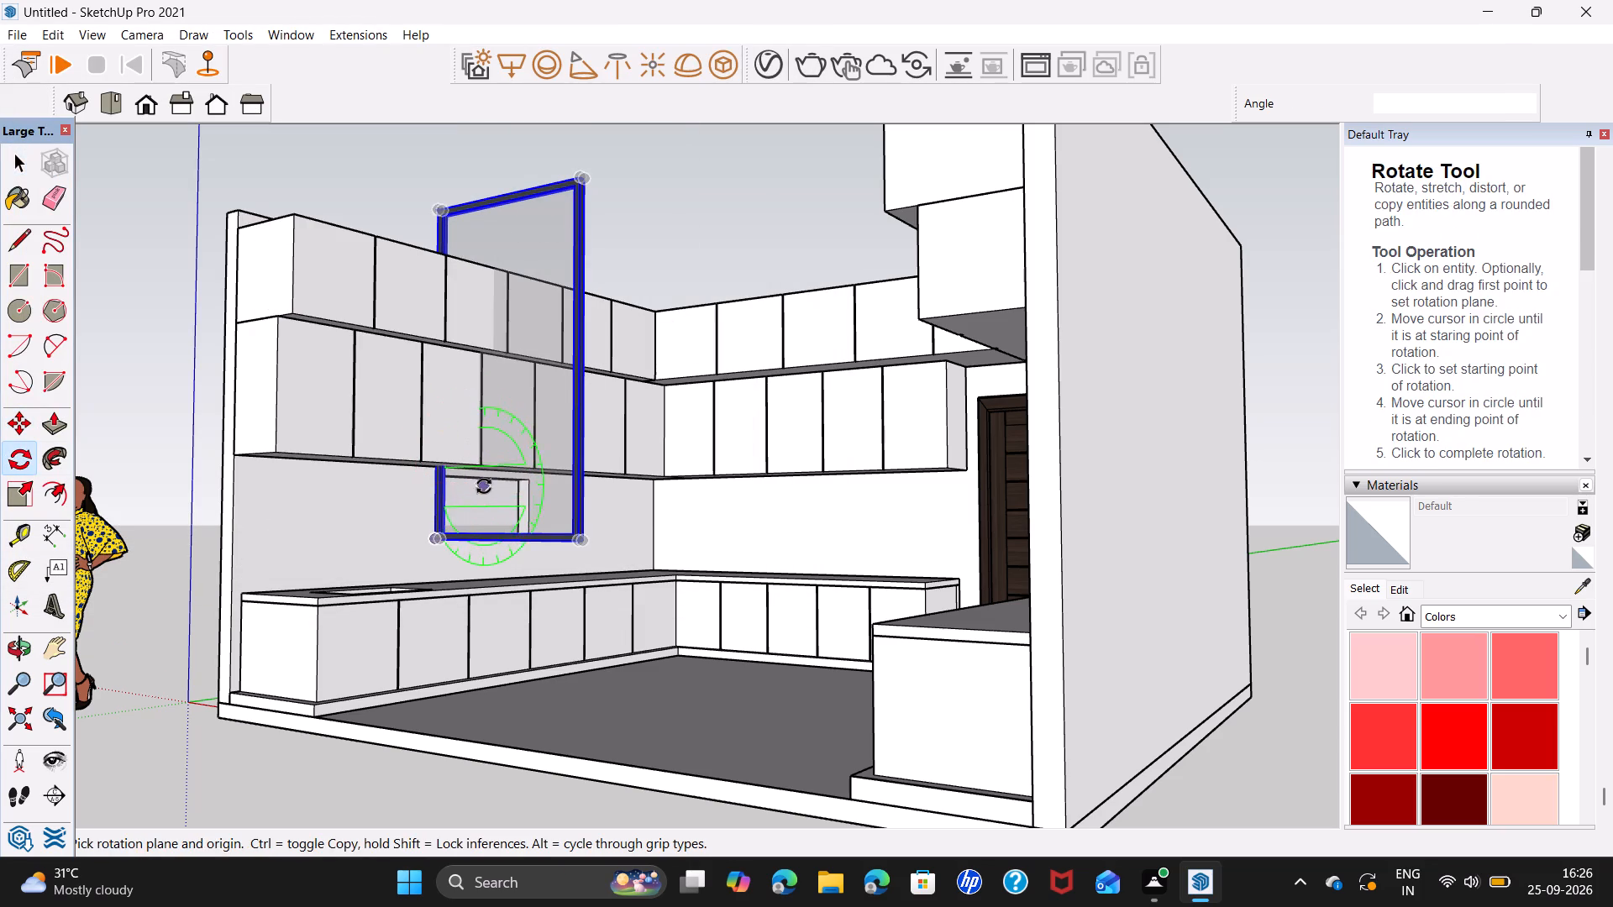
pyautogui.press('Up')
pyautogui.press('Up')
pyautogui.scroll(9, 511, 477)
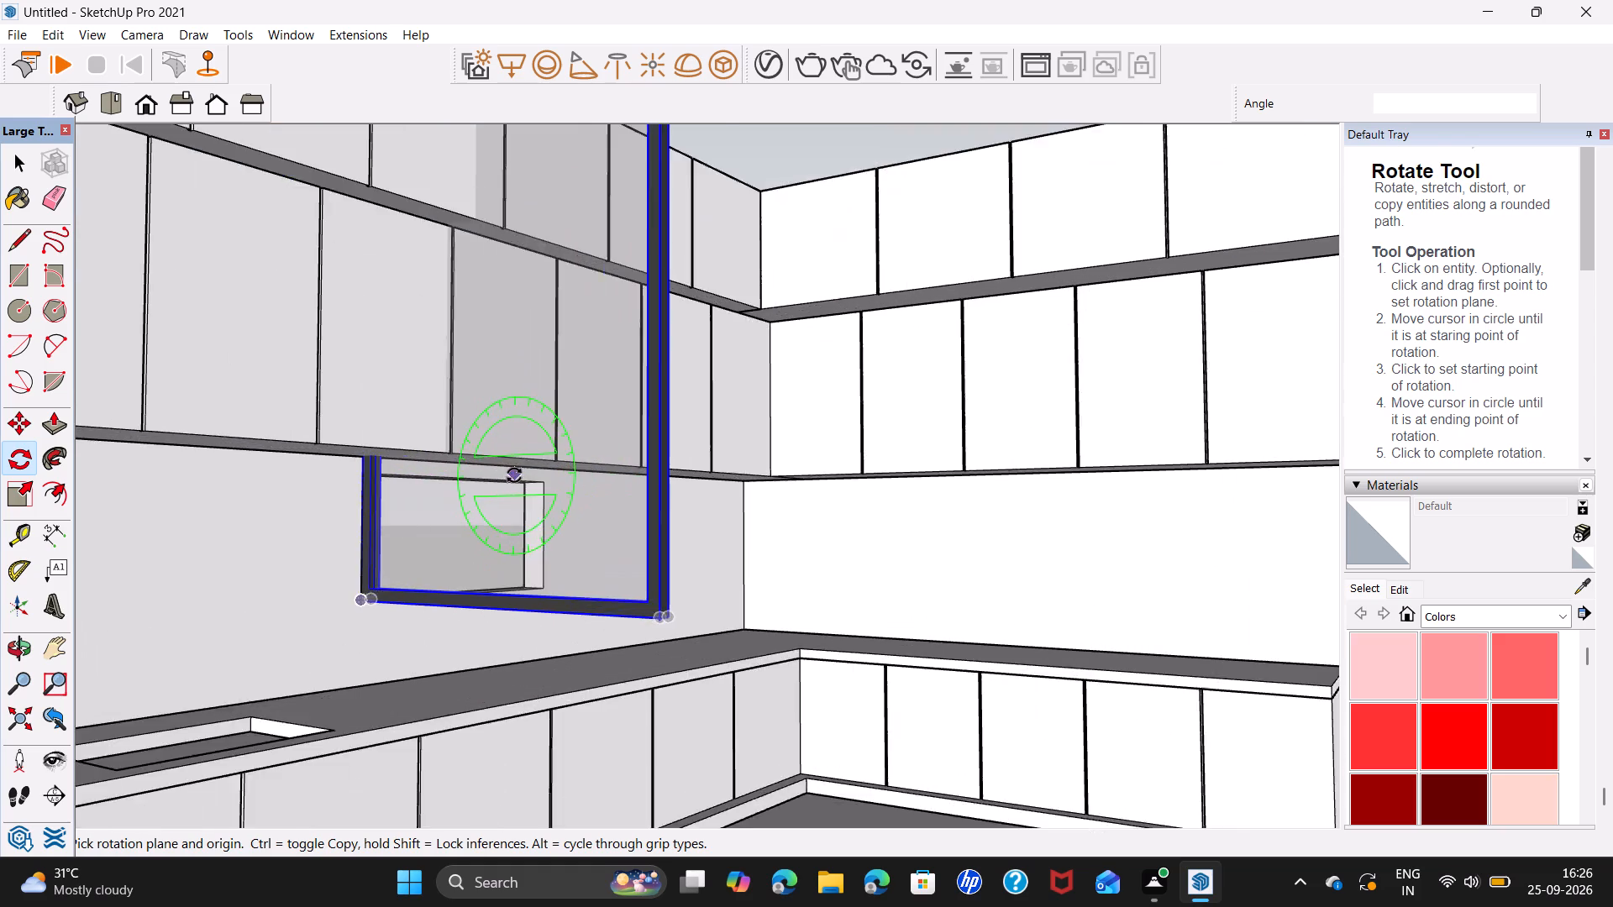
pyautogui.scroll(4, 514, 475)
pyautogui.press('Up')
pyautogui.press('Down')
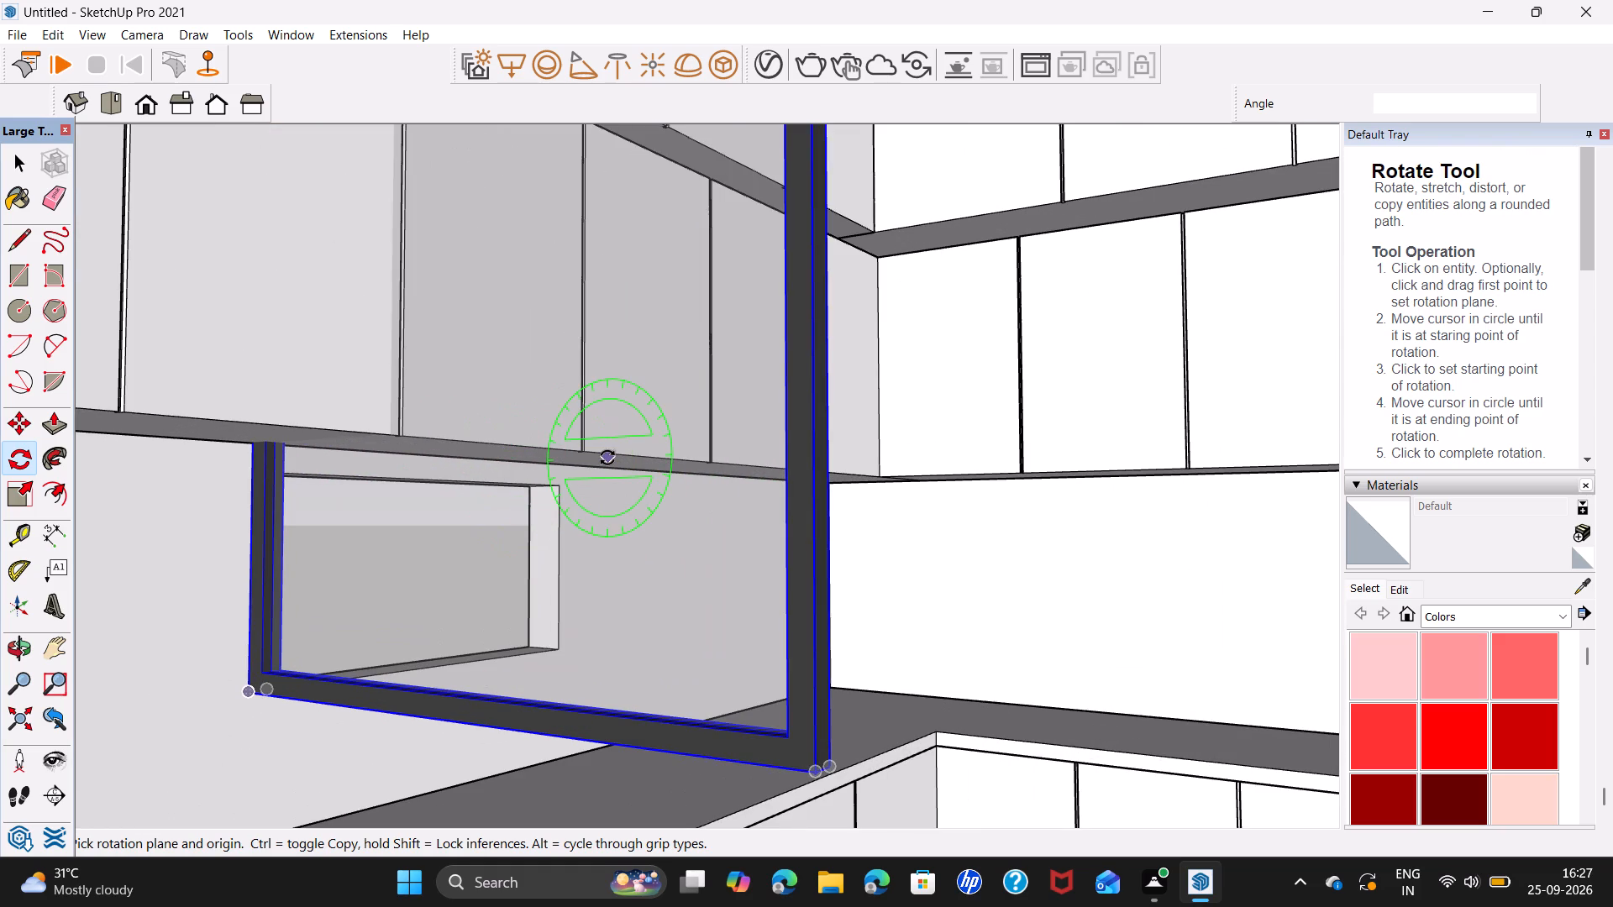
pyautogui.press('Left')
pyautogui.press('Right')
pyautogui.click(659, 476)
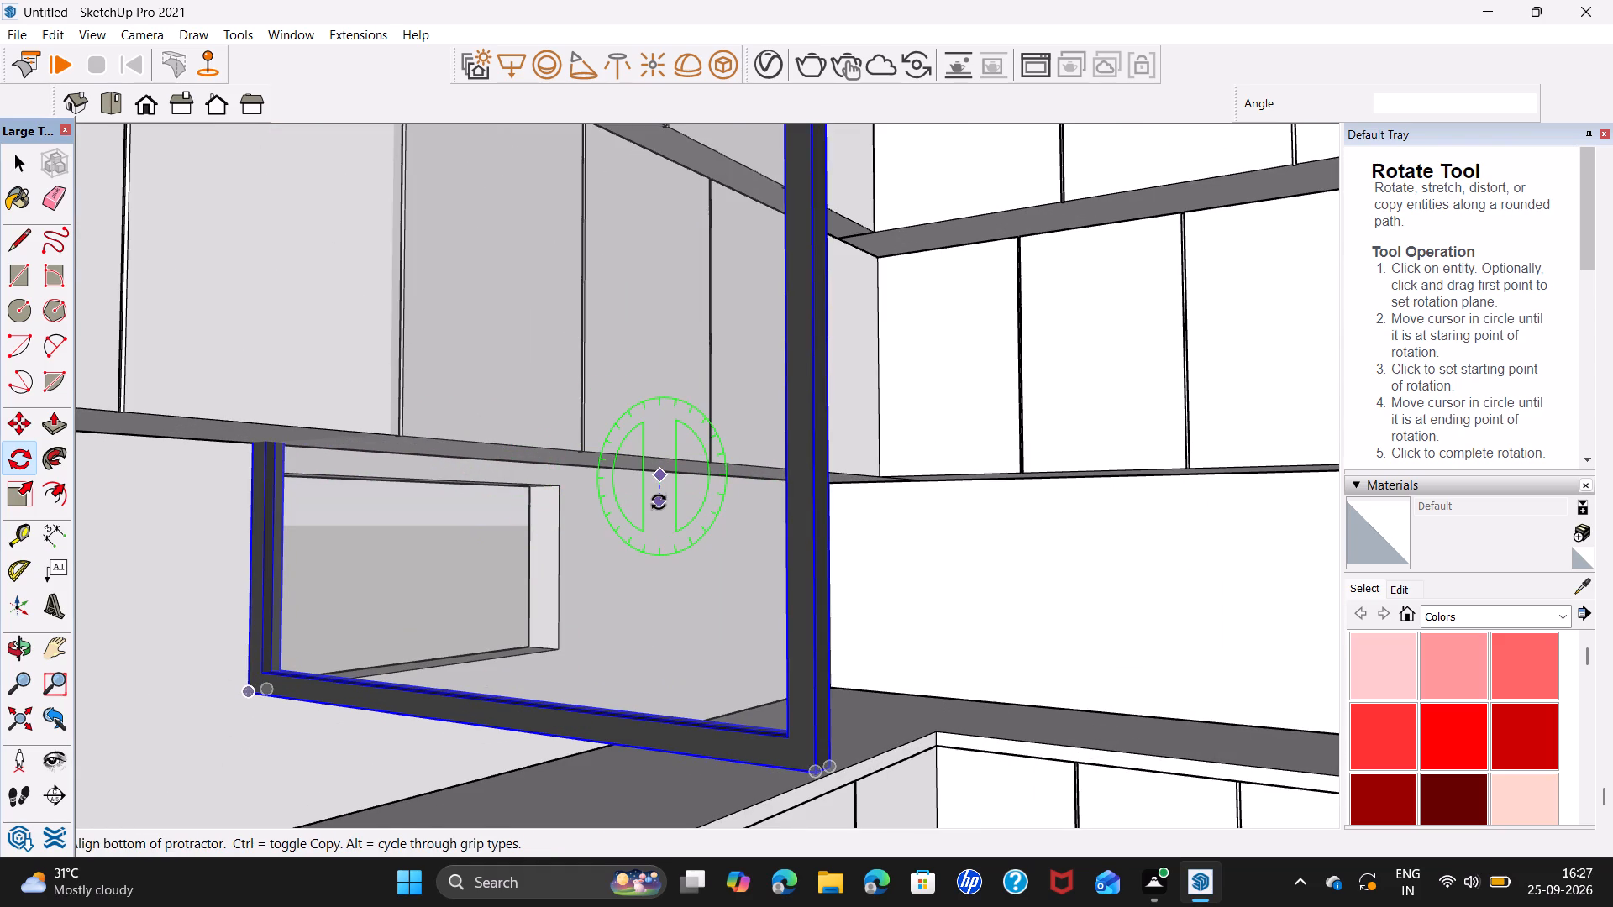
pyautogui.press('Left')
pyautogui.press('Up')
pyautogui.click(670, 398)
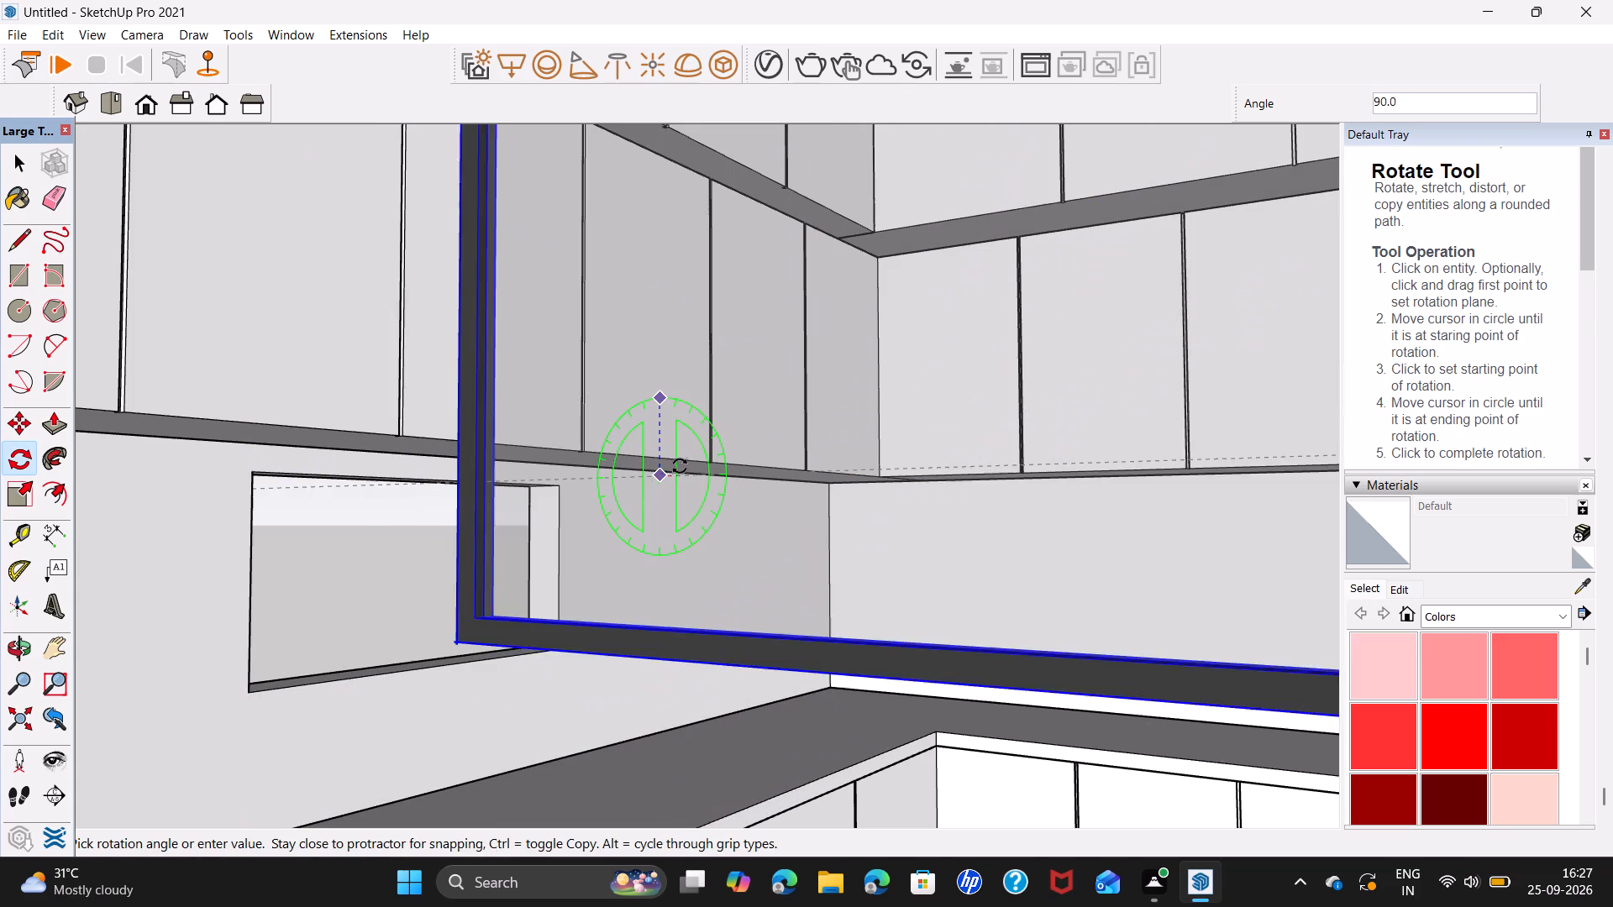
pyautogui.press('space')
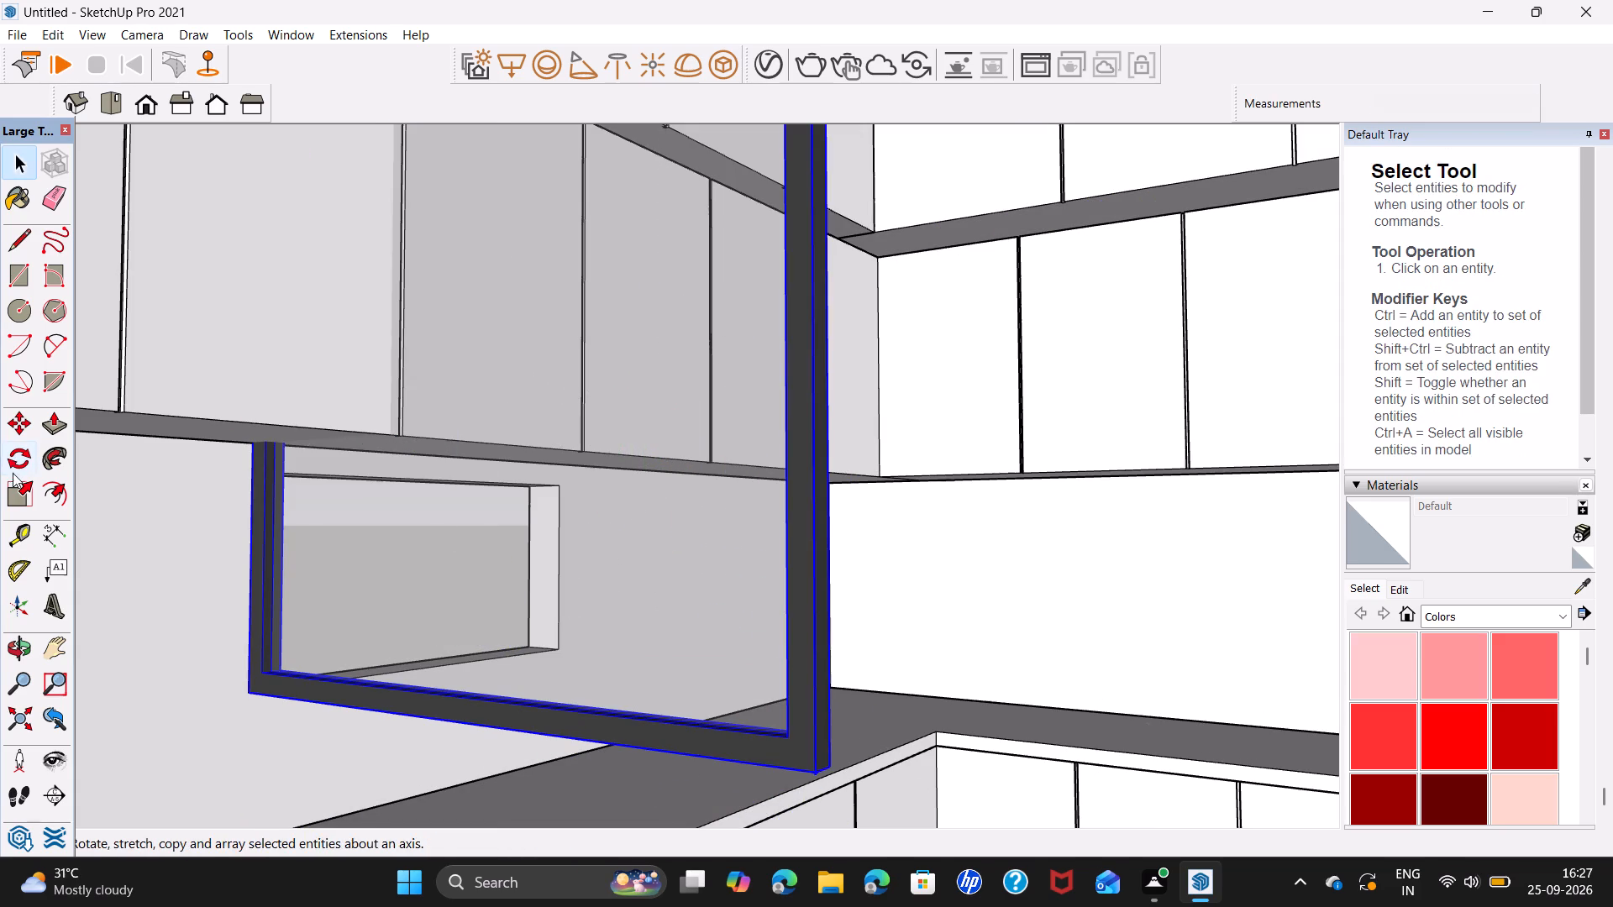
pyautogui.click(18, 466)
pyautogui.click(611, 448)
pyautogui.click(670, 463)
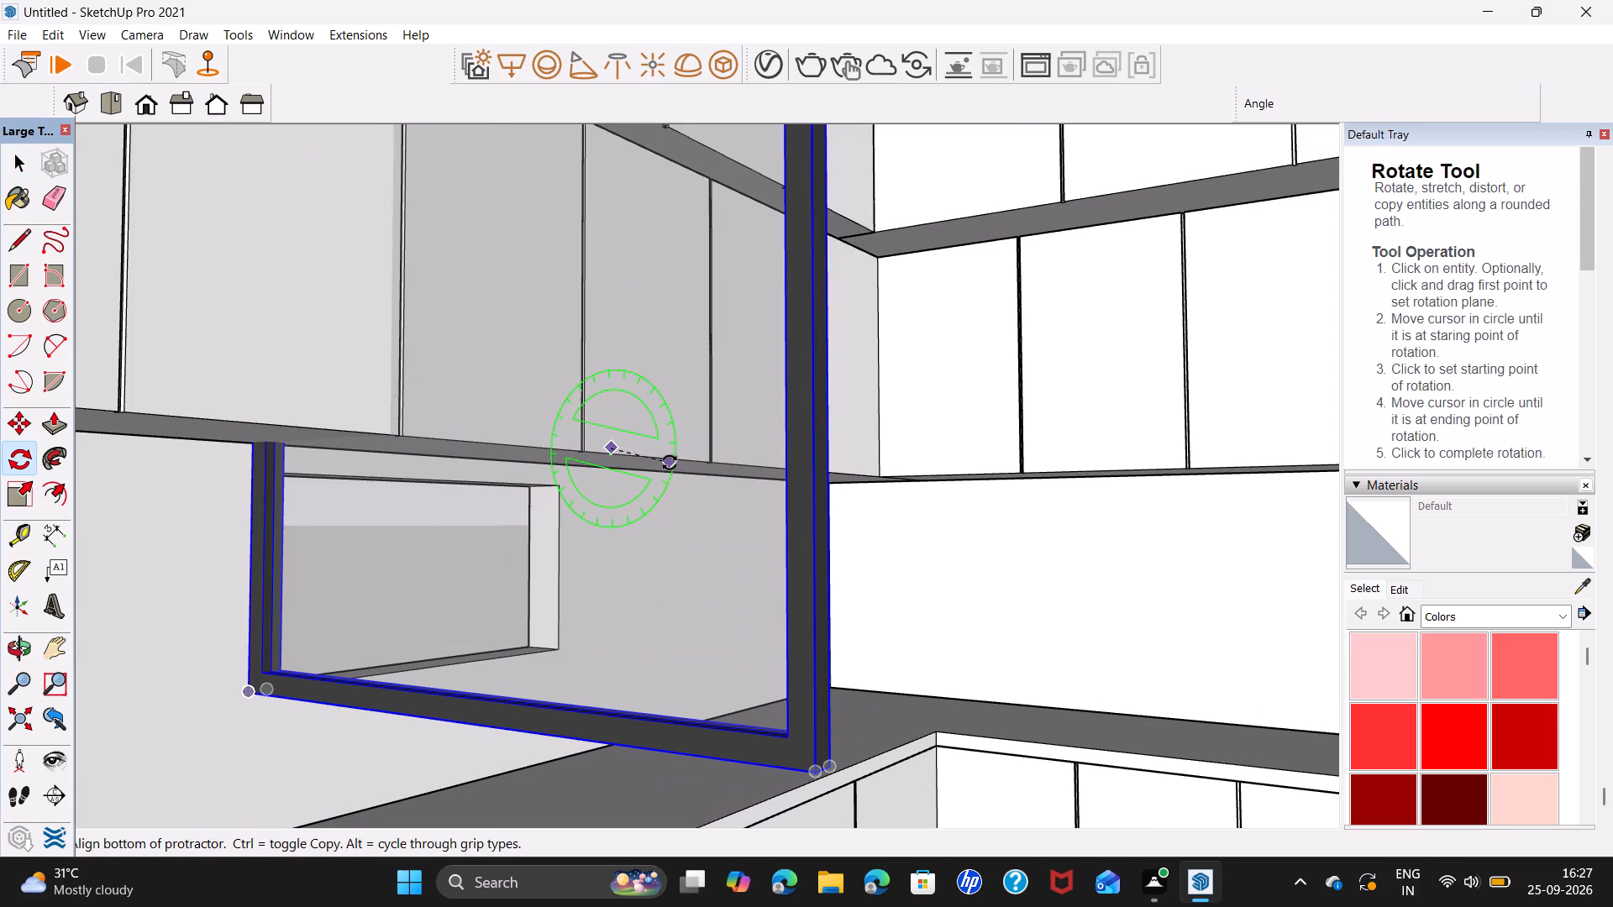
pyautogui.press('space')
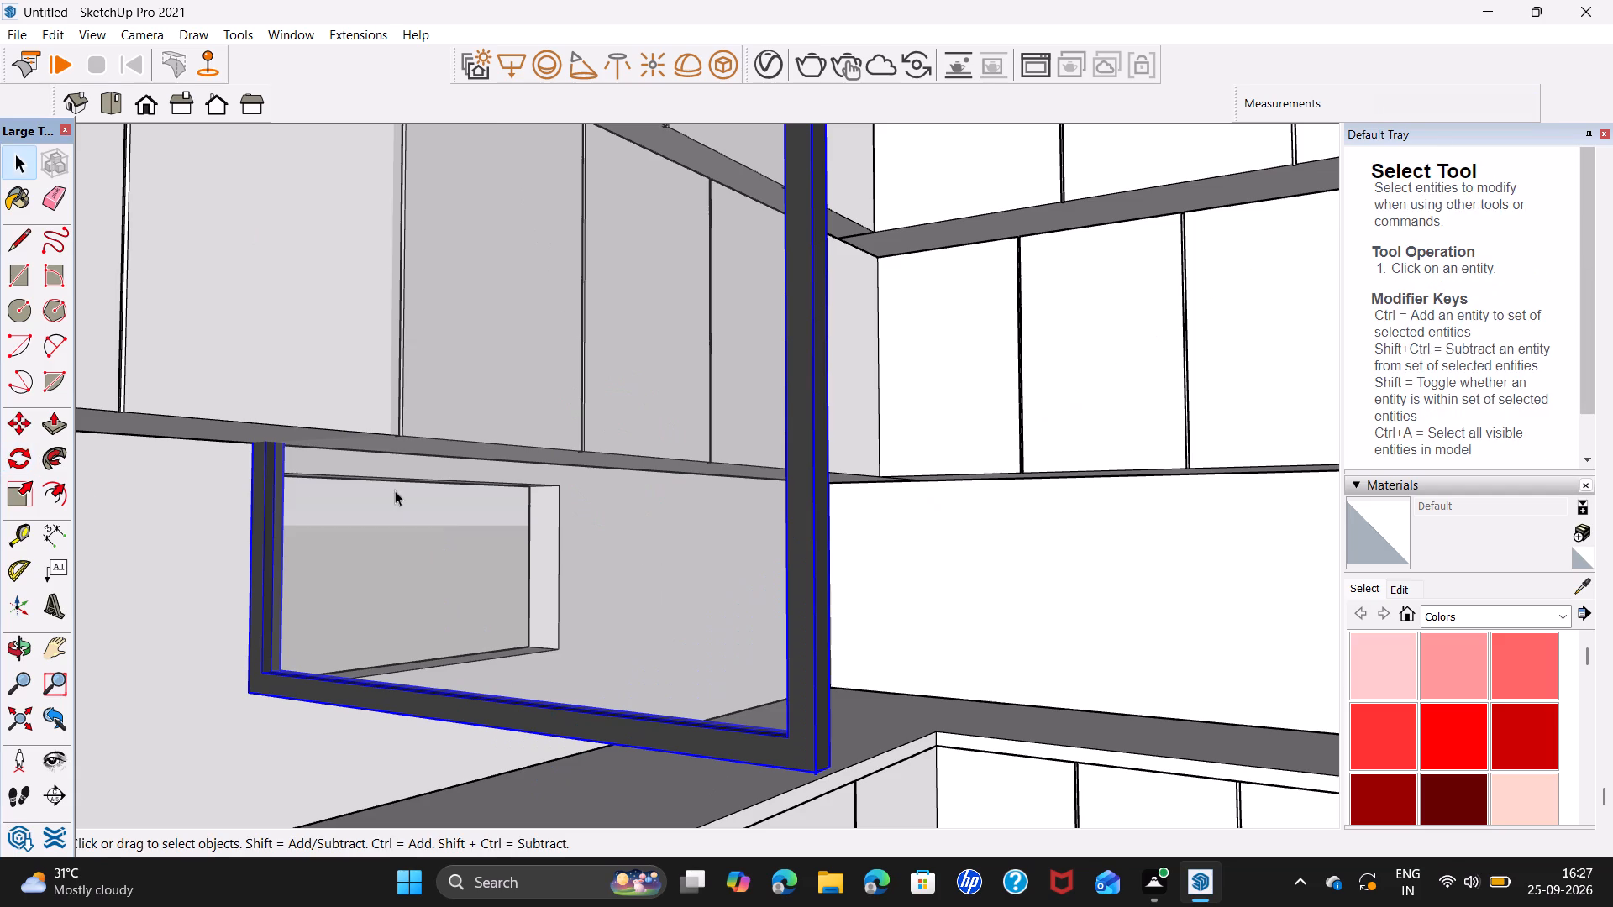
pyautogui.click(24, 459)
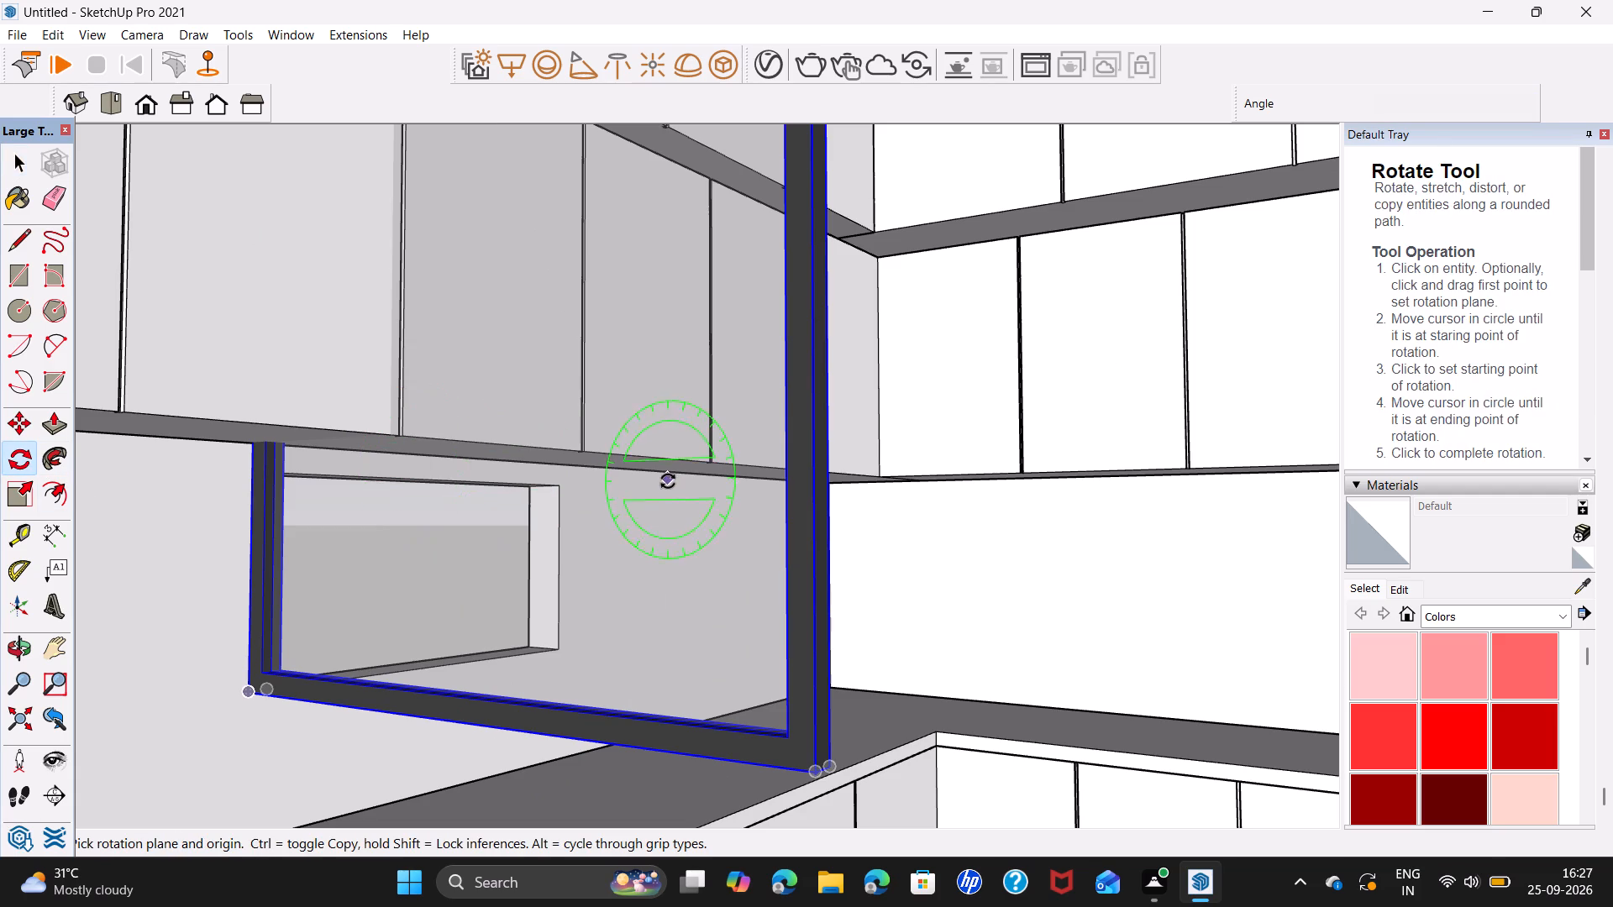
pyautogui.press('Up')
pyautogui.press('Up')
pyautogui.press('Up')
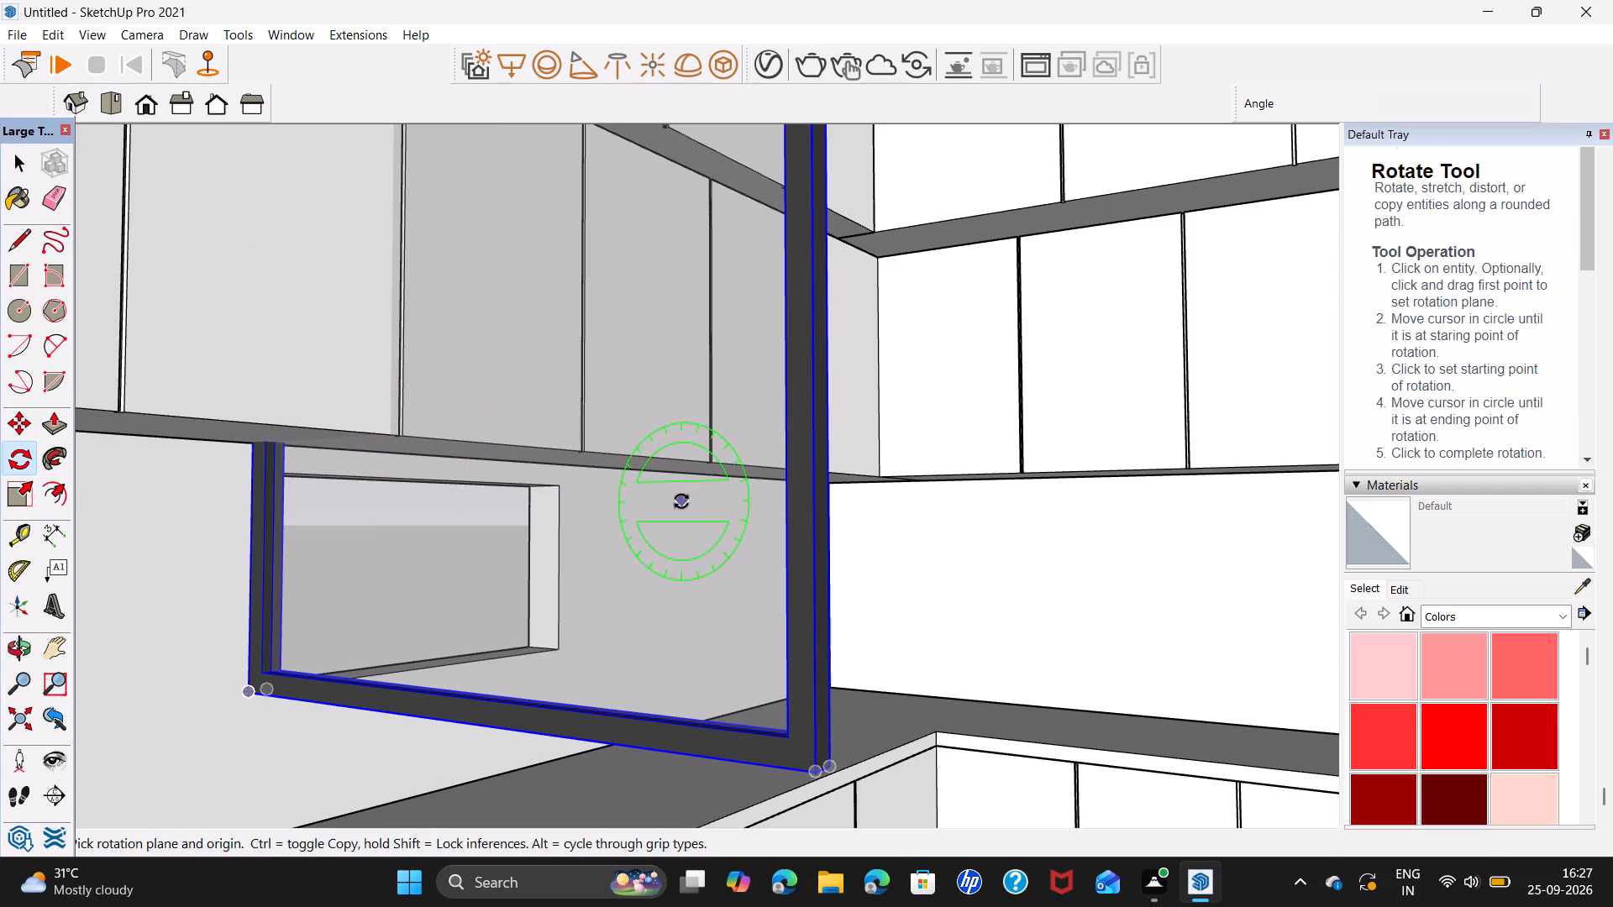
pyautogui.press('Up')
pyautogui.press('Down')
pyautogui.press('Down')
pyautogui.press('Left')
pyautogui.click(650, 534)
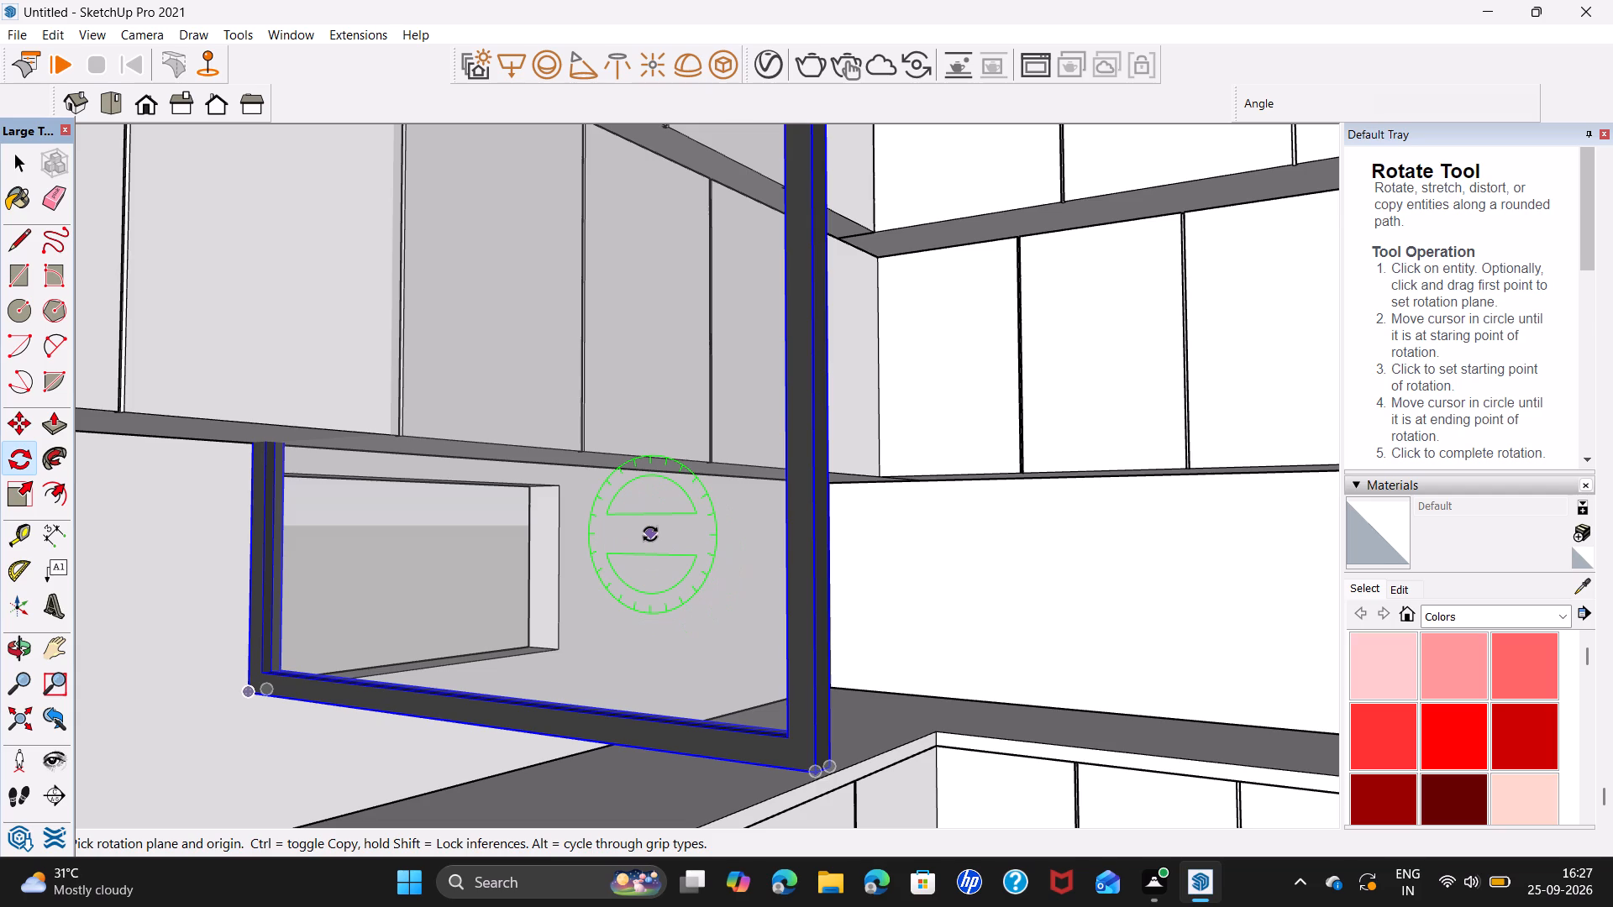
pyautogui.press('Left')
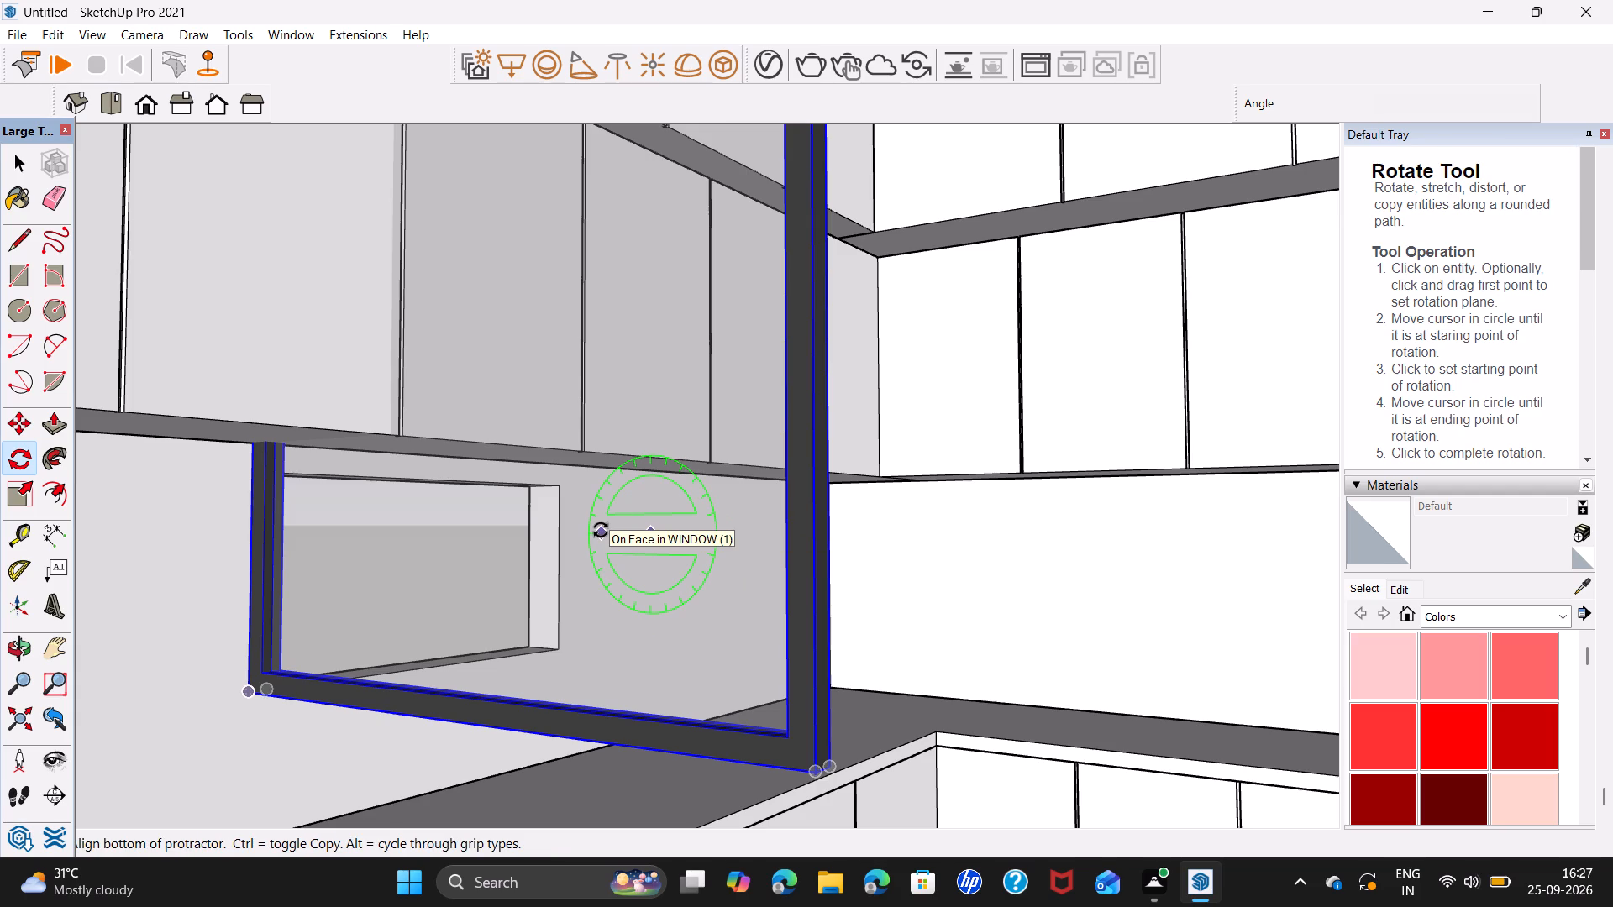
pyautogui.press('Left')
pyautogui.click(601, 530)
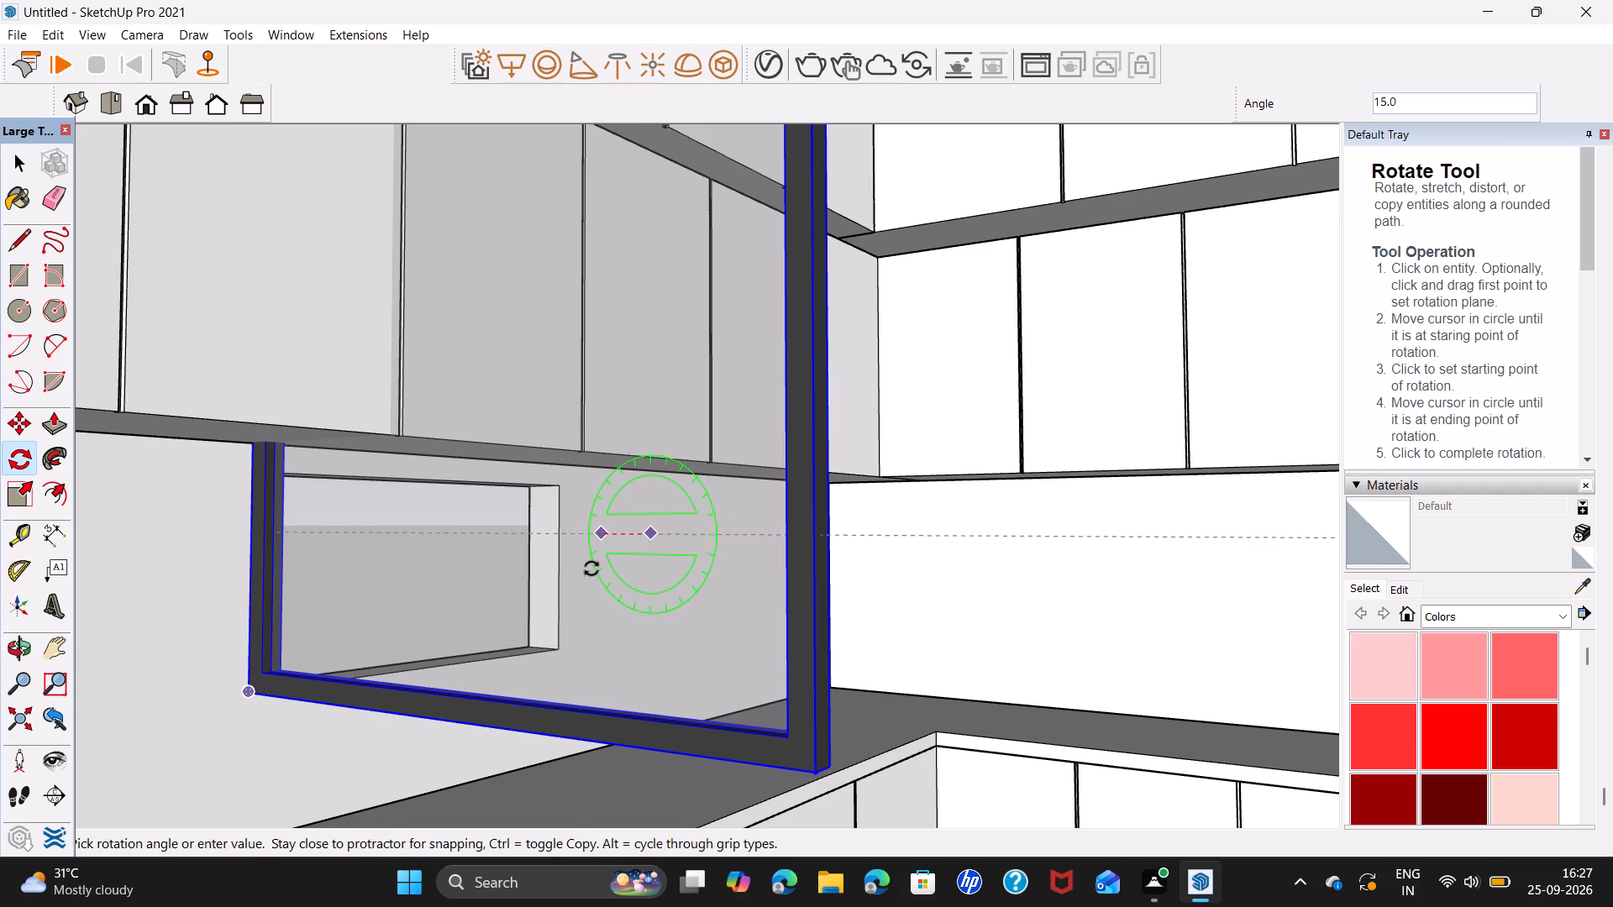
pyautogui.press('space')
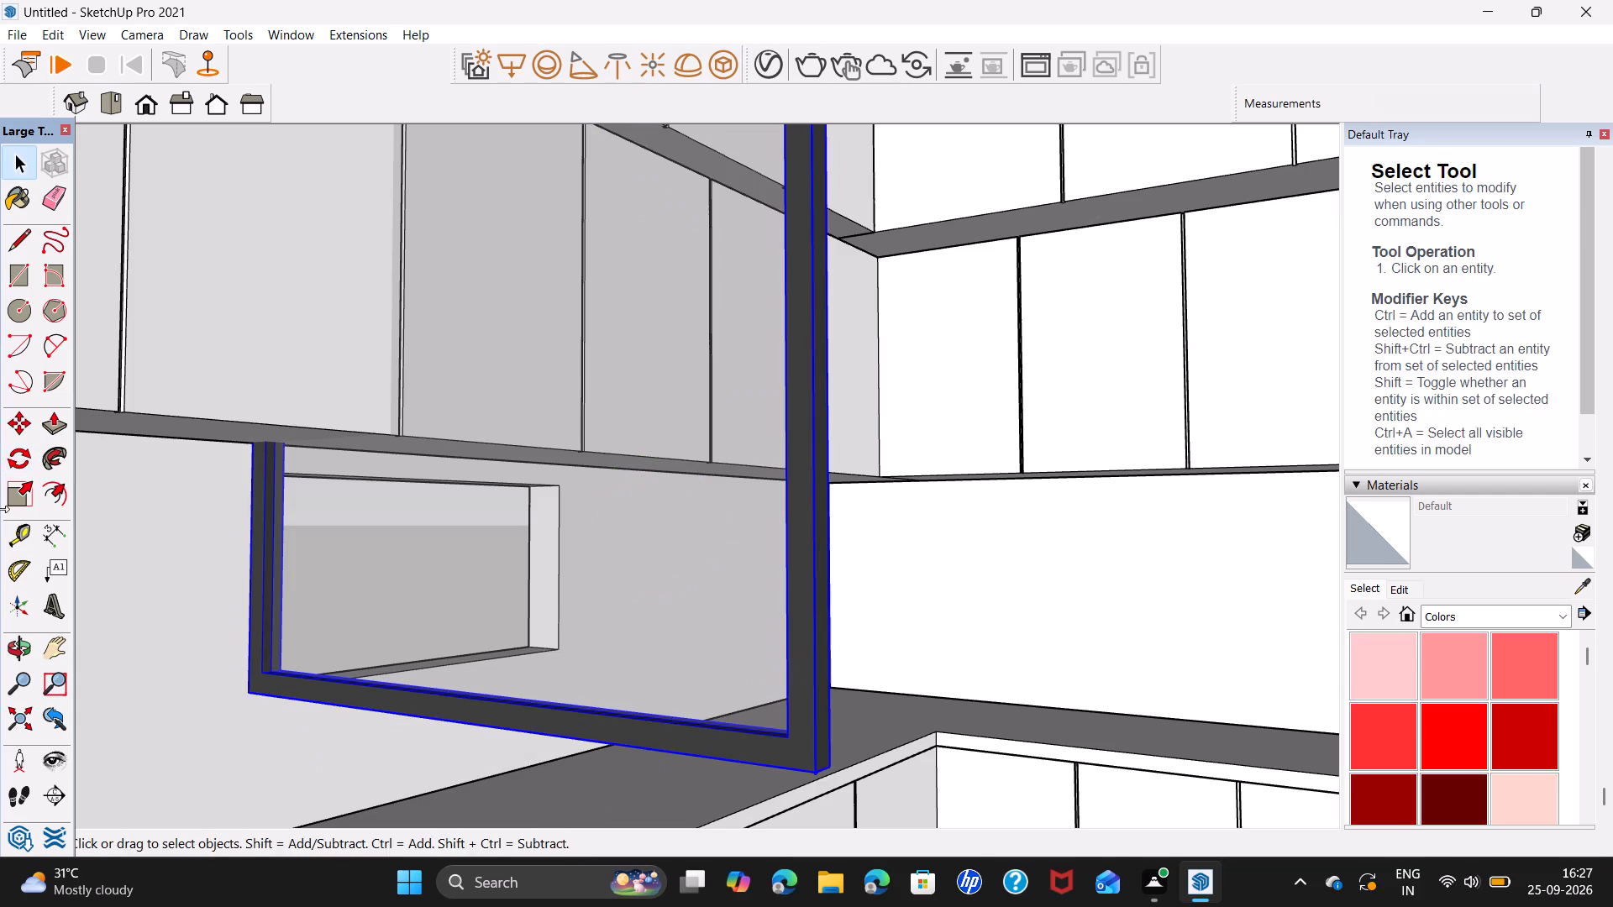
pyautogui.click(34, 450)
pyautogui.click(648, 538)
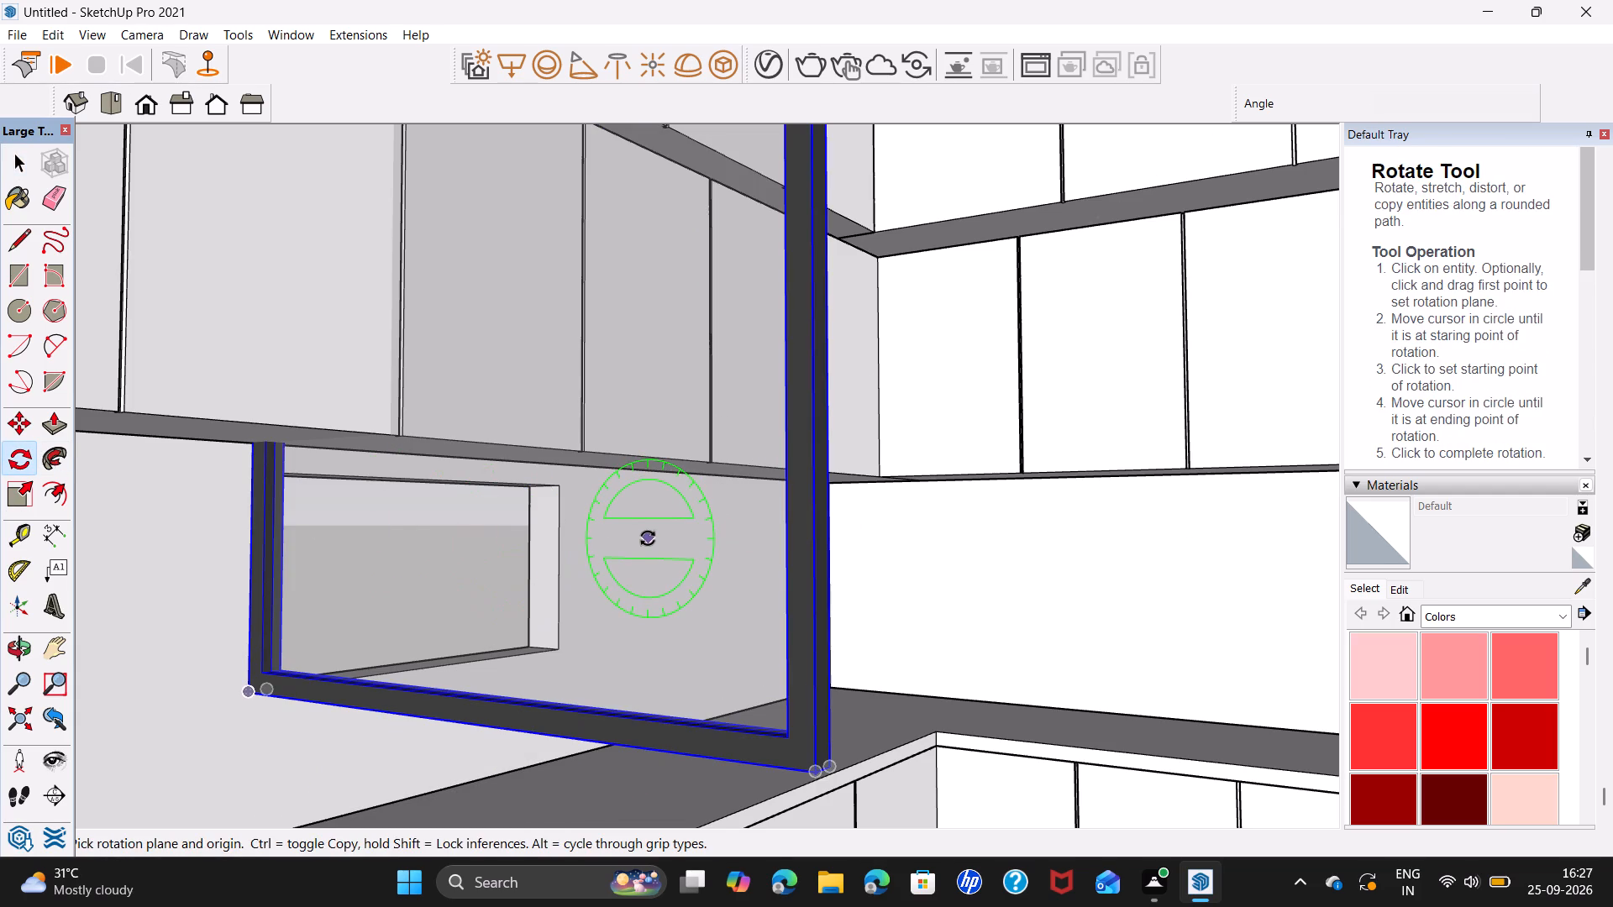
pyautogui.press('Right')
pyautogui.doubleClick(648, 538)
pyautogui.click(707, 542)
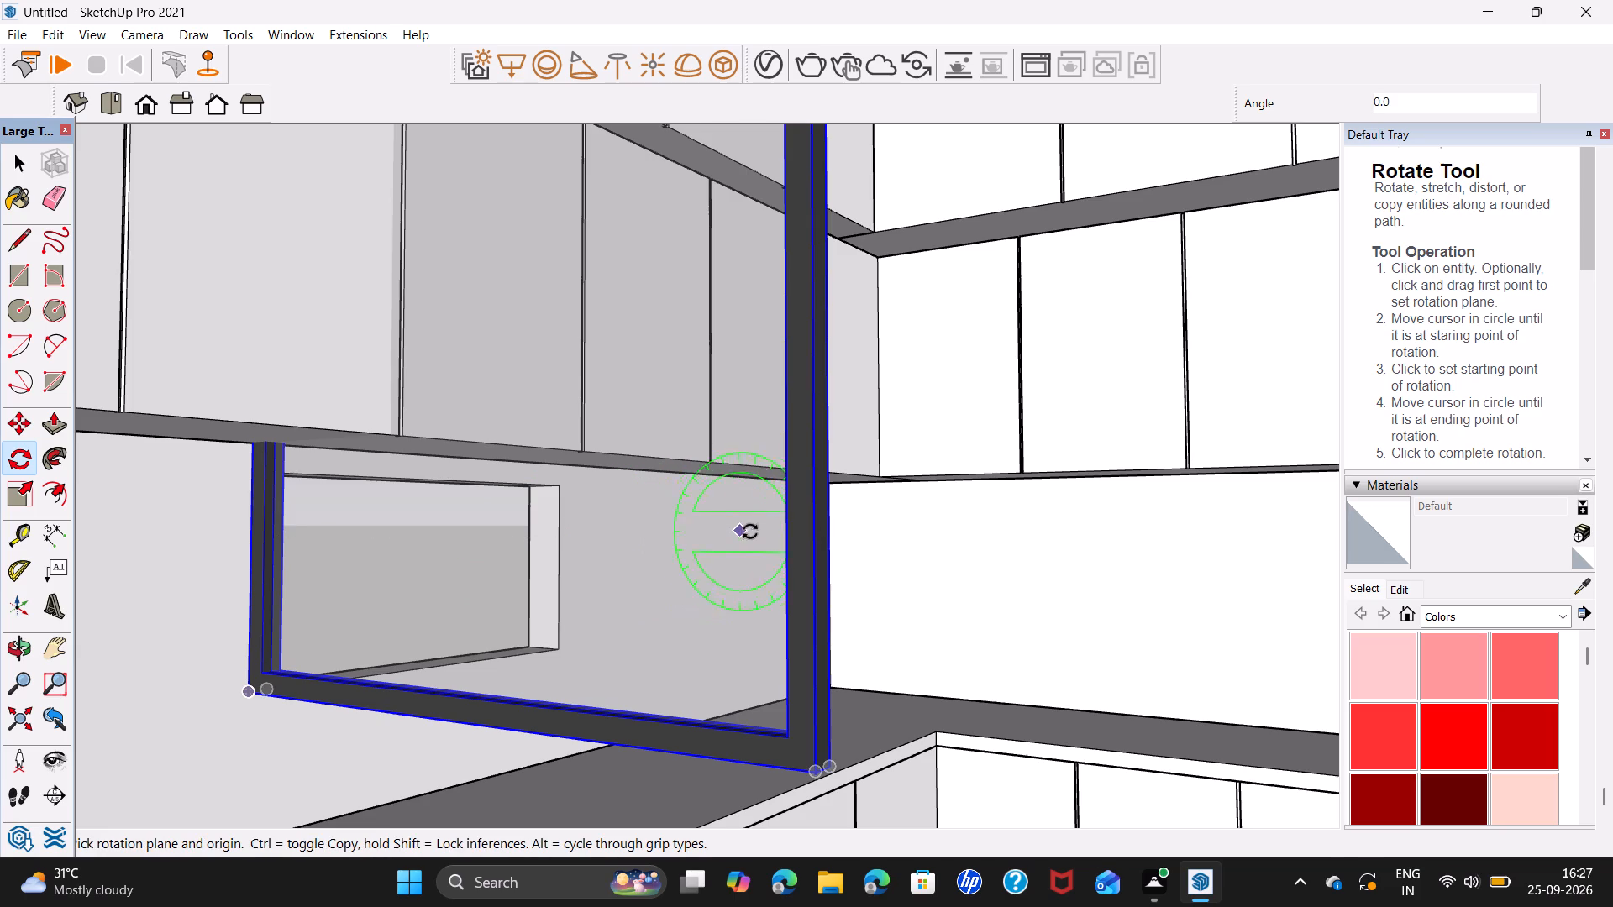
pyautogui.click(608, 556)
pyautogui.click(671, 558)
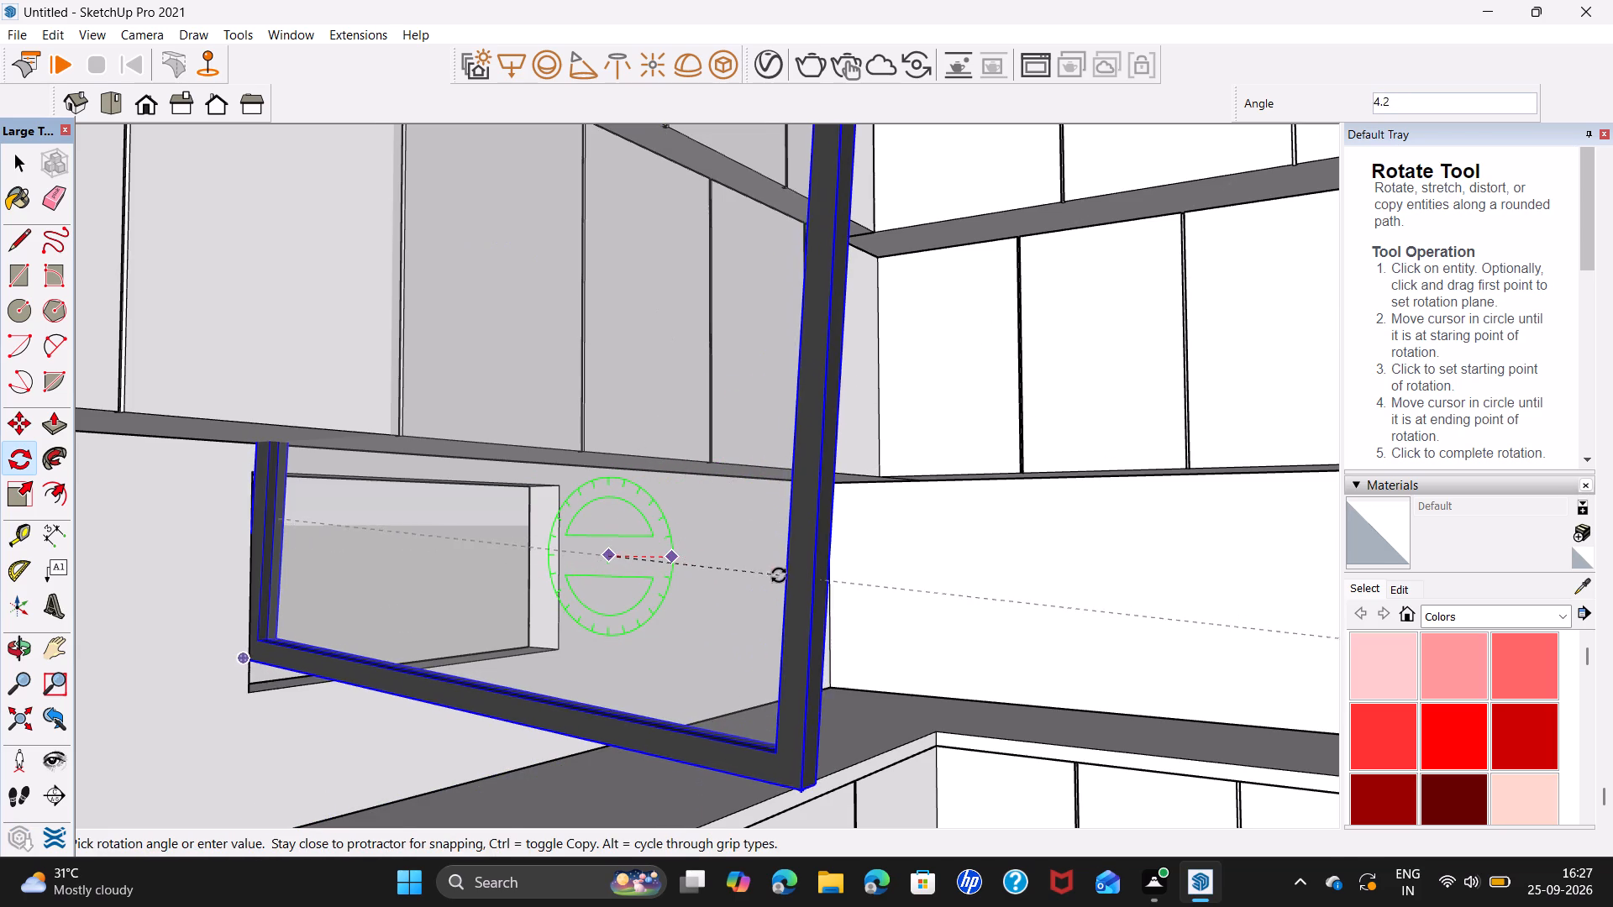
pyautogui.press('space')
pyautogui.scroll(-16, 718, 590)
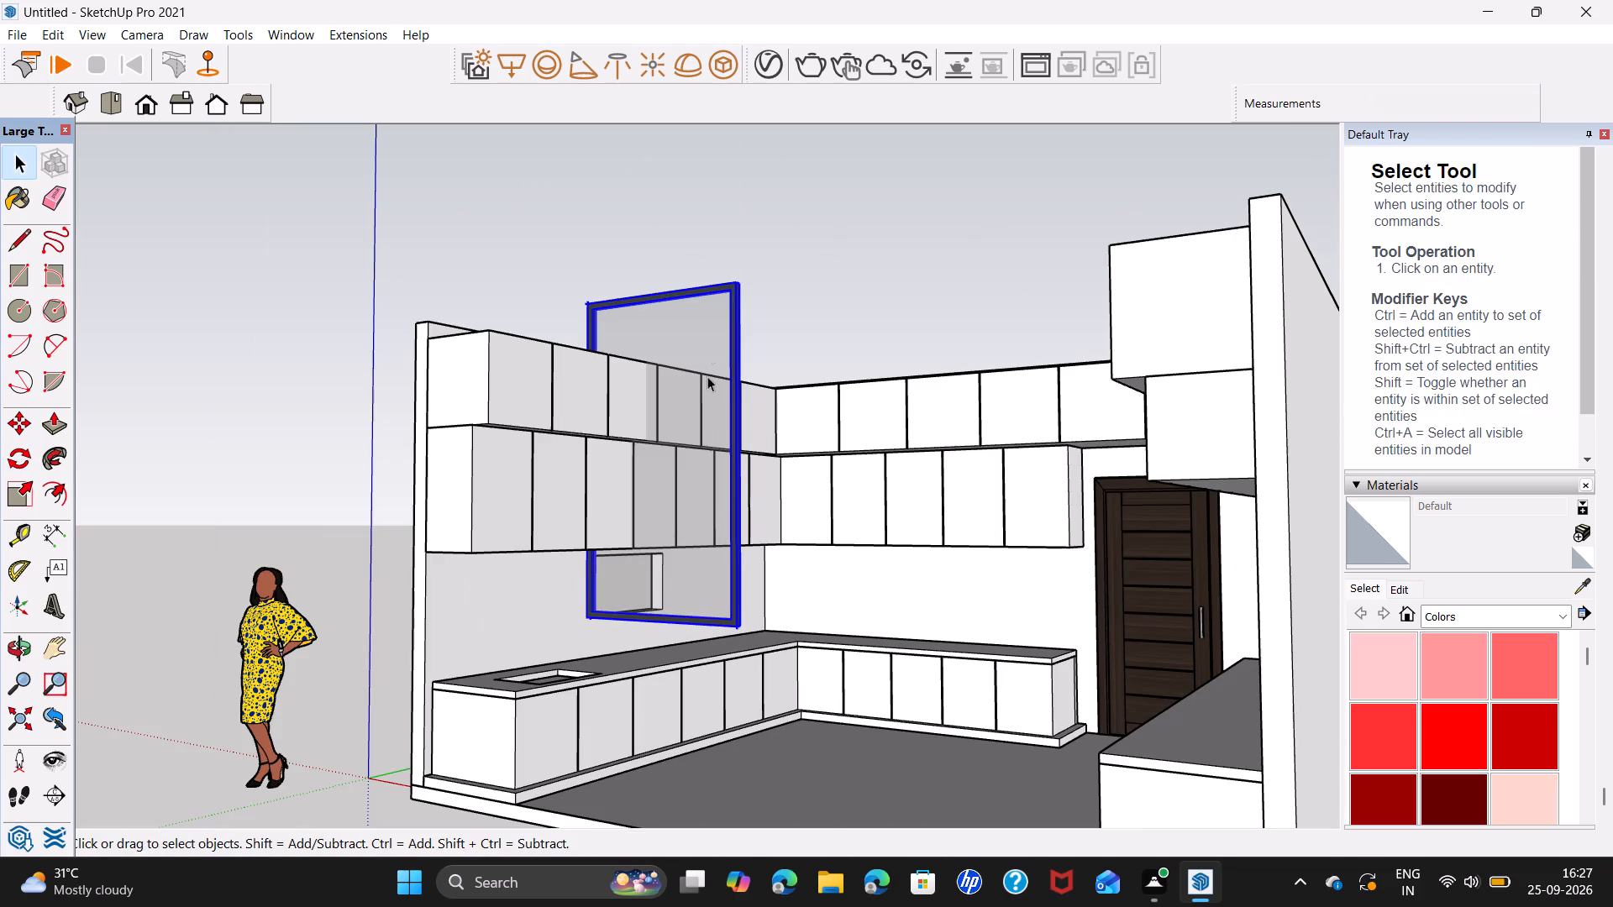
# Rotate the window component 90 degrees about the vertical axis so it lies parallel to the side wall.
pyautogui.click(18, 463)
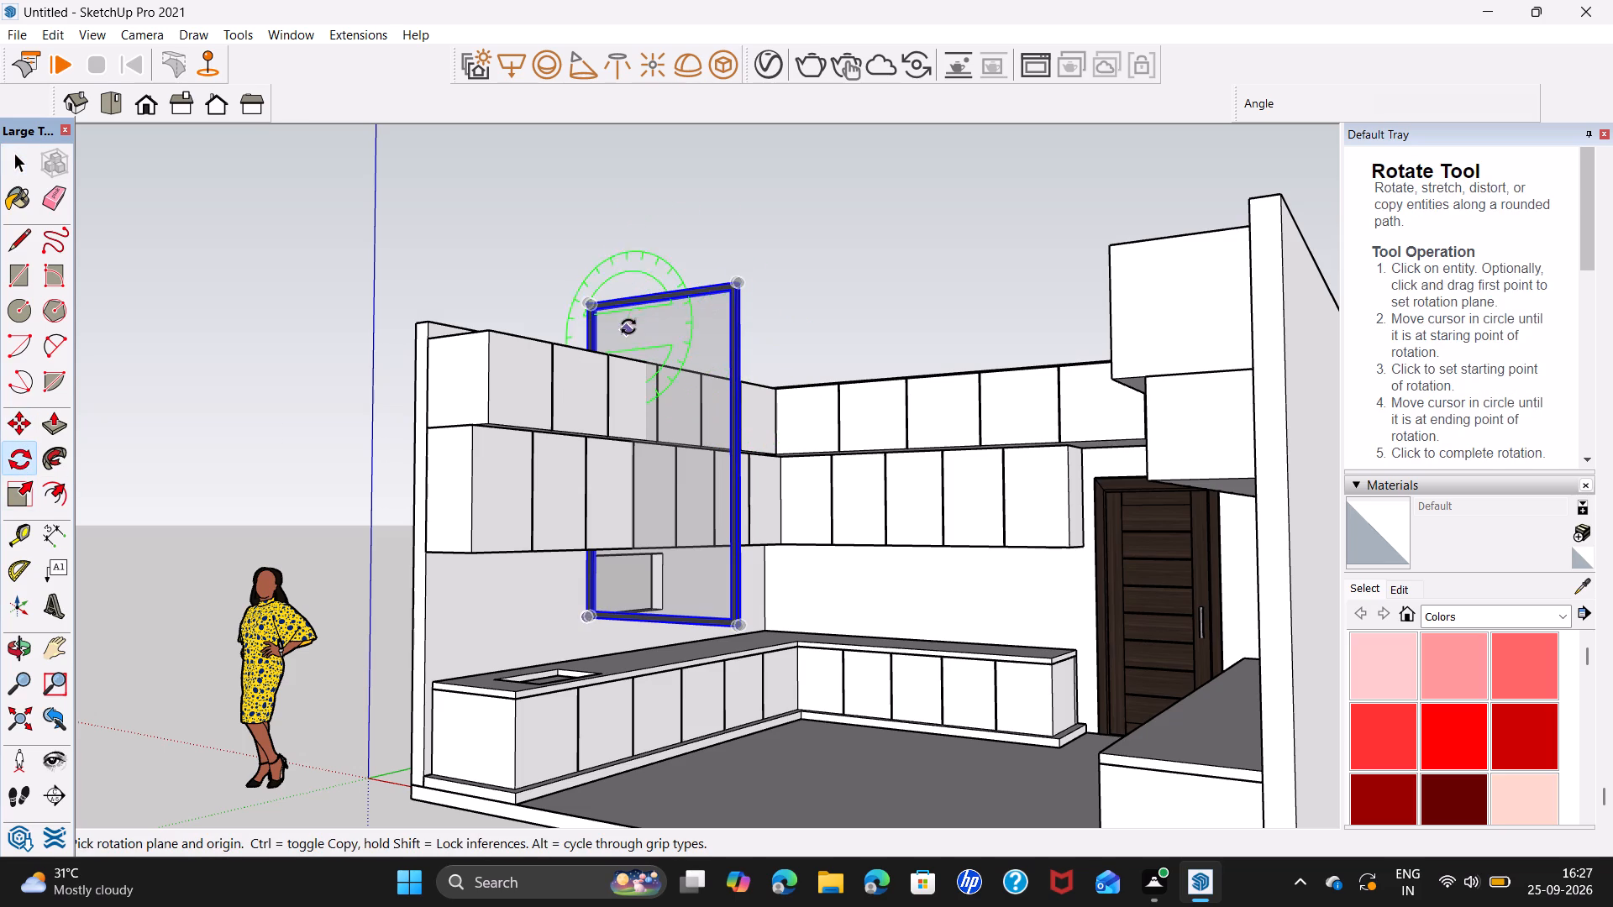
pyautogui.press('Up')
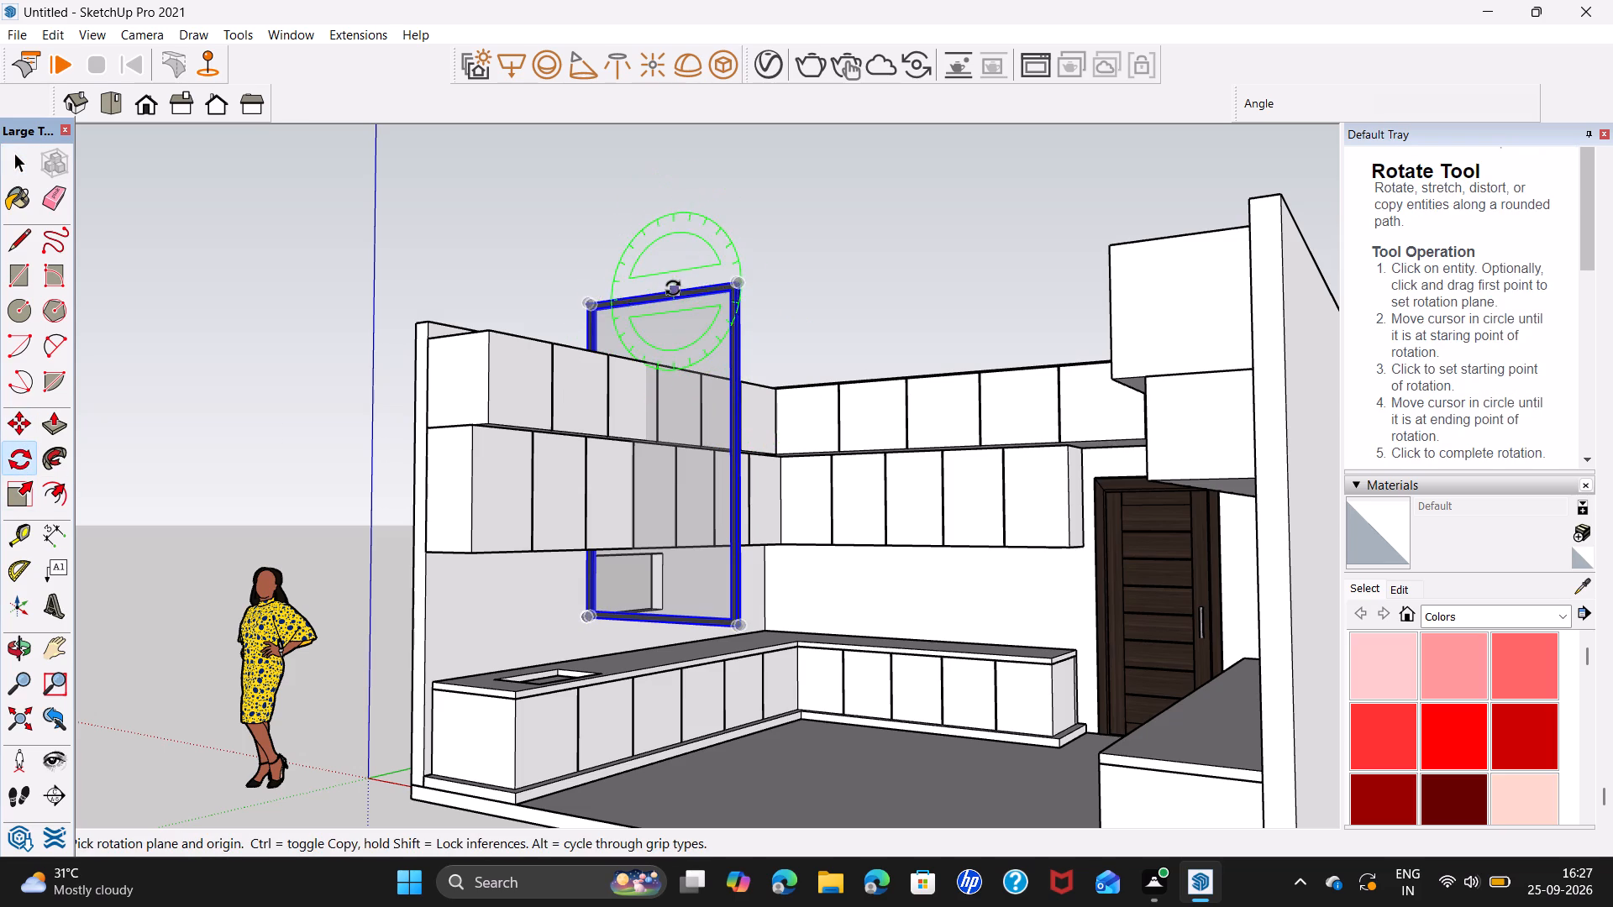
pyautogui.moveTo(686, 284); pyautogui.dragTo(922, 658, button='middle')
pyautogui.scroll(6, 580, 255)
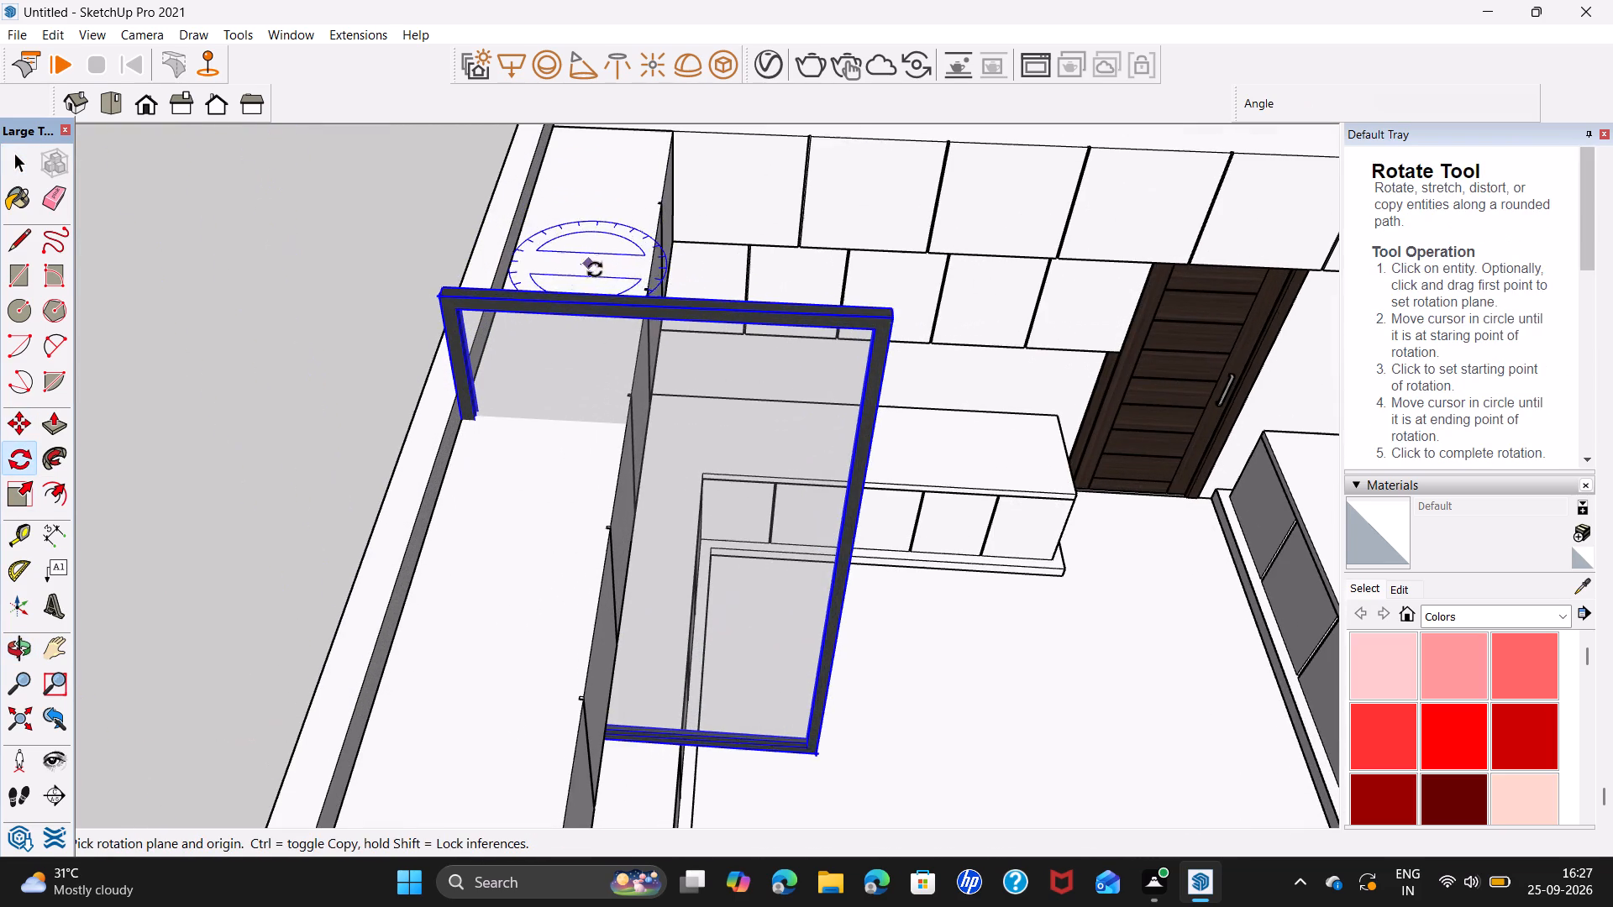
pyautogui.click(607, 291)
pyautogui.click(617, 244)
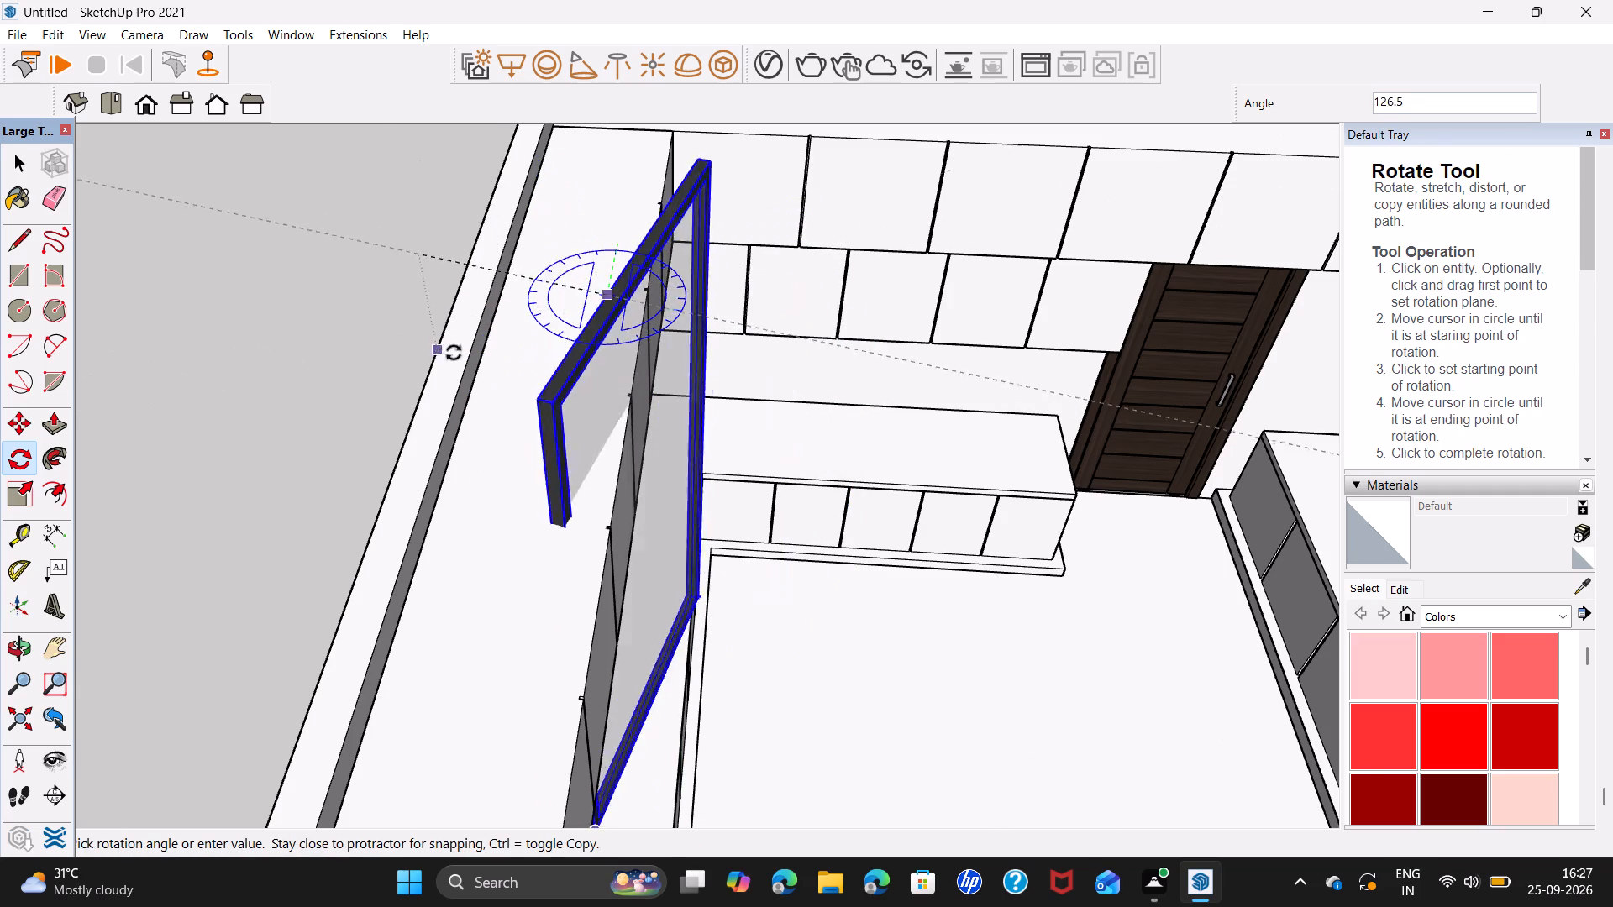
pyautogui.click(530, 296)
# Move the window about 2' 7 1/8" by its bottom corner to the bottom corner of the side wall's opening.
pyautogui.scroll(-6, 719, 486)
pyautogui.moveTo(728, 532); pyautogui.dragTo(596, 271, button='middle')
pyautogui.scroll(12, 649, 585)
pyautogui.press('space')
pyautogui.write('m')
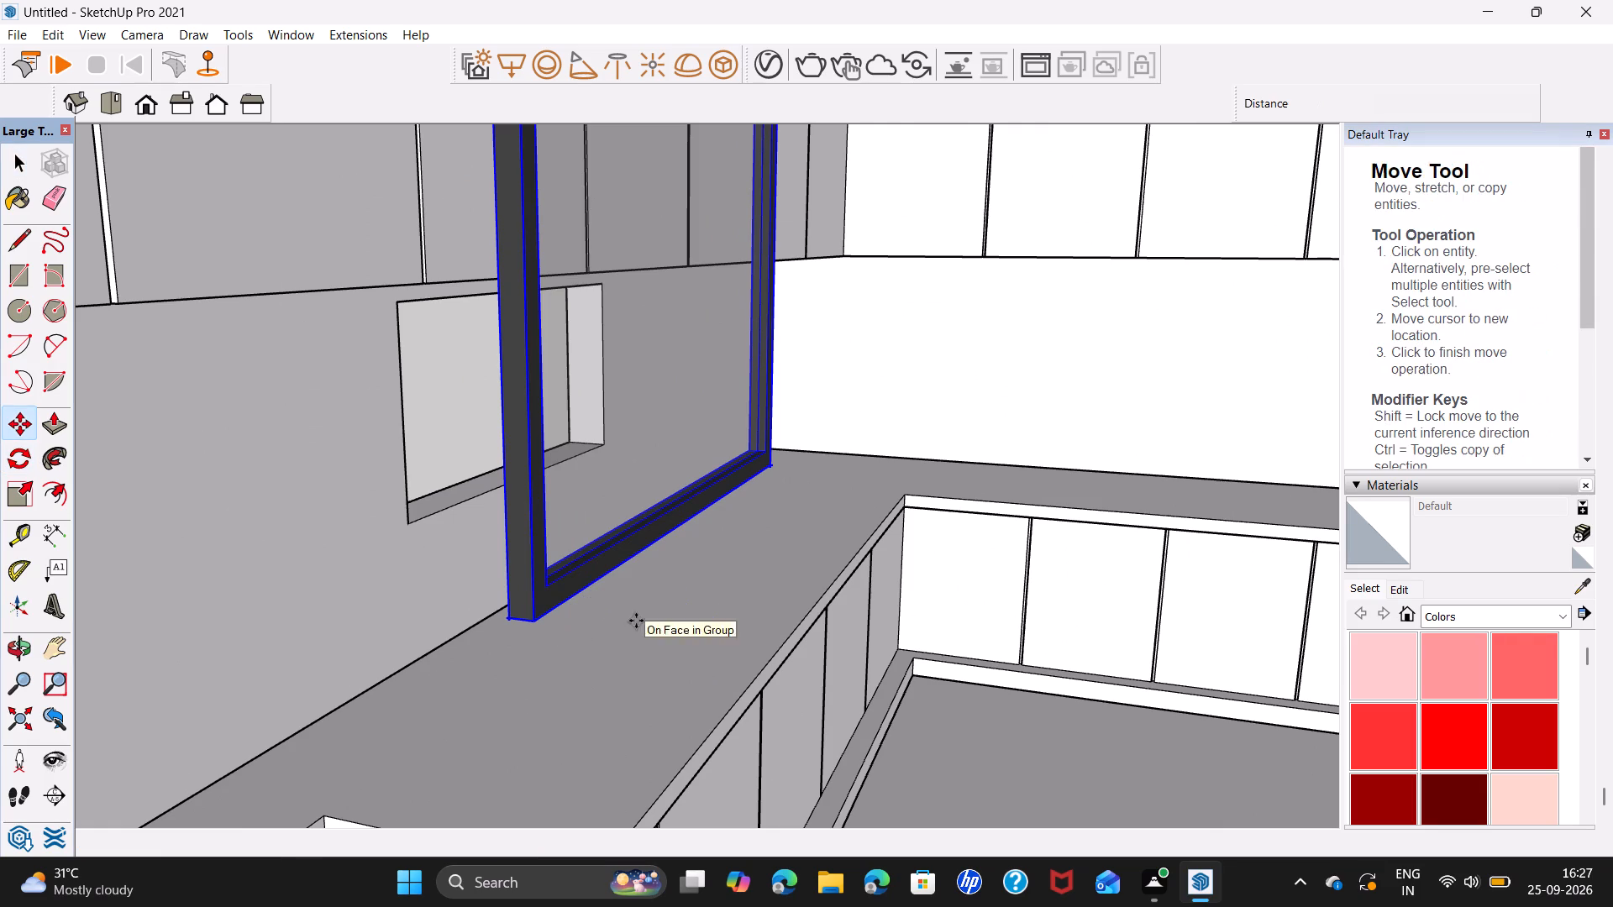
pyautogui.click(505, 618)
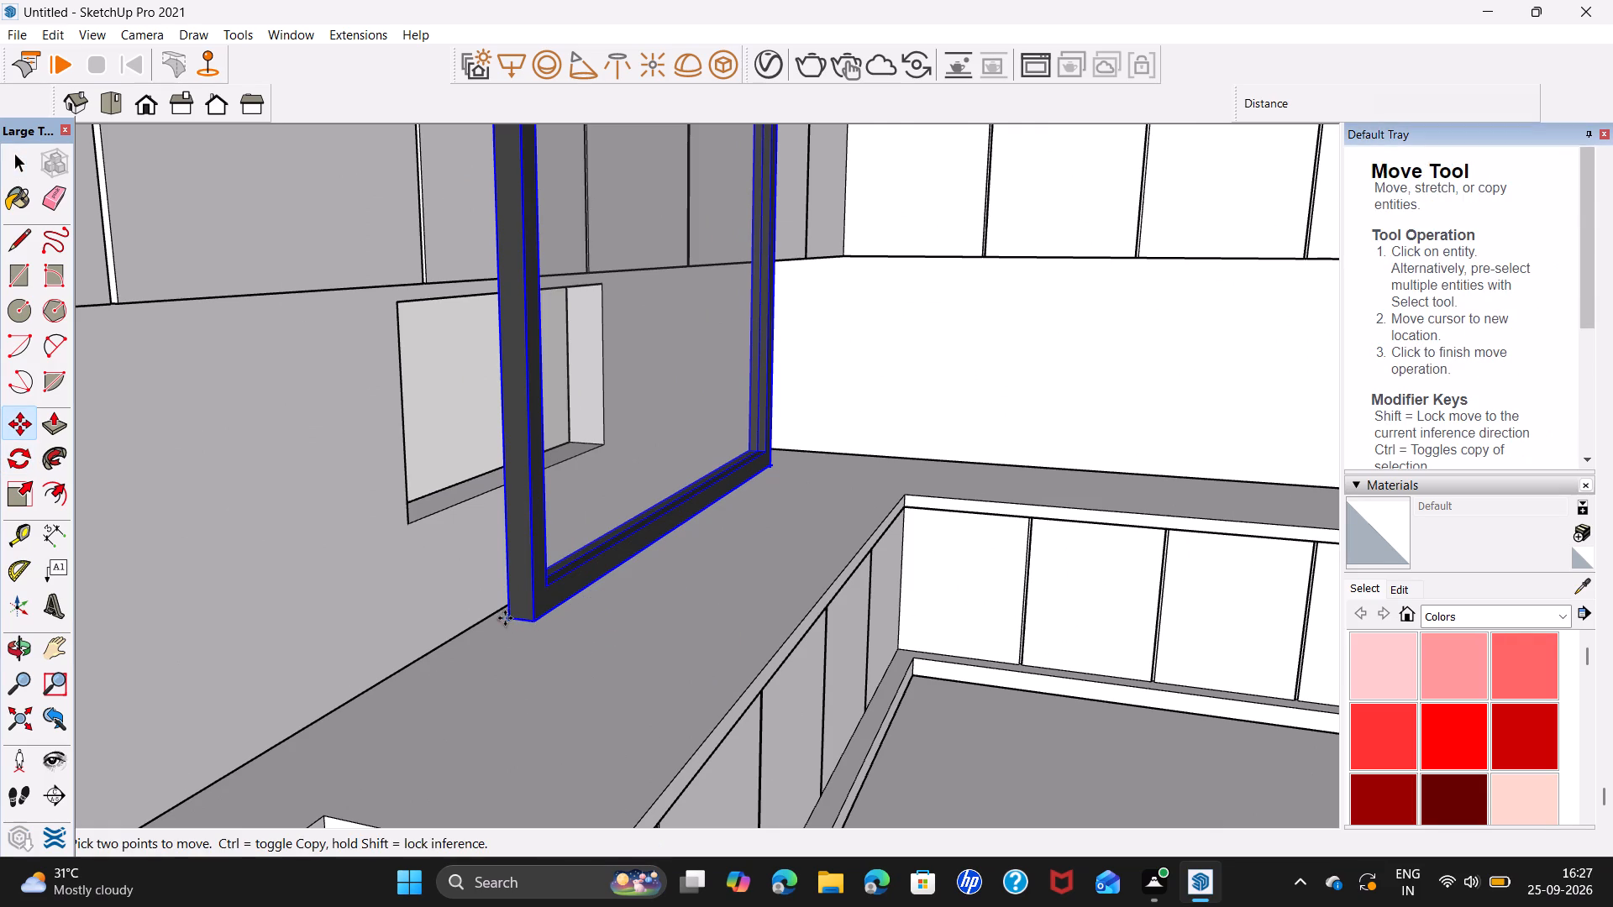
pyautogui.press('space')
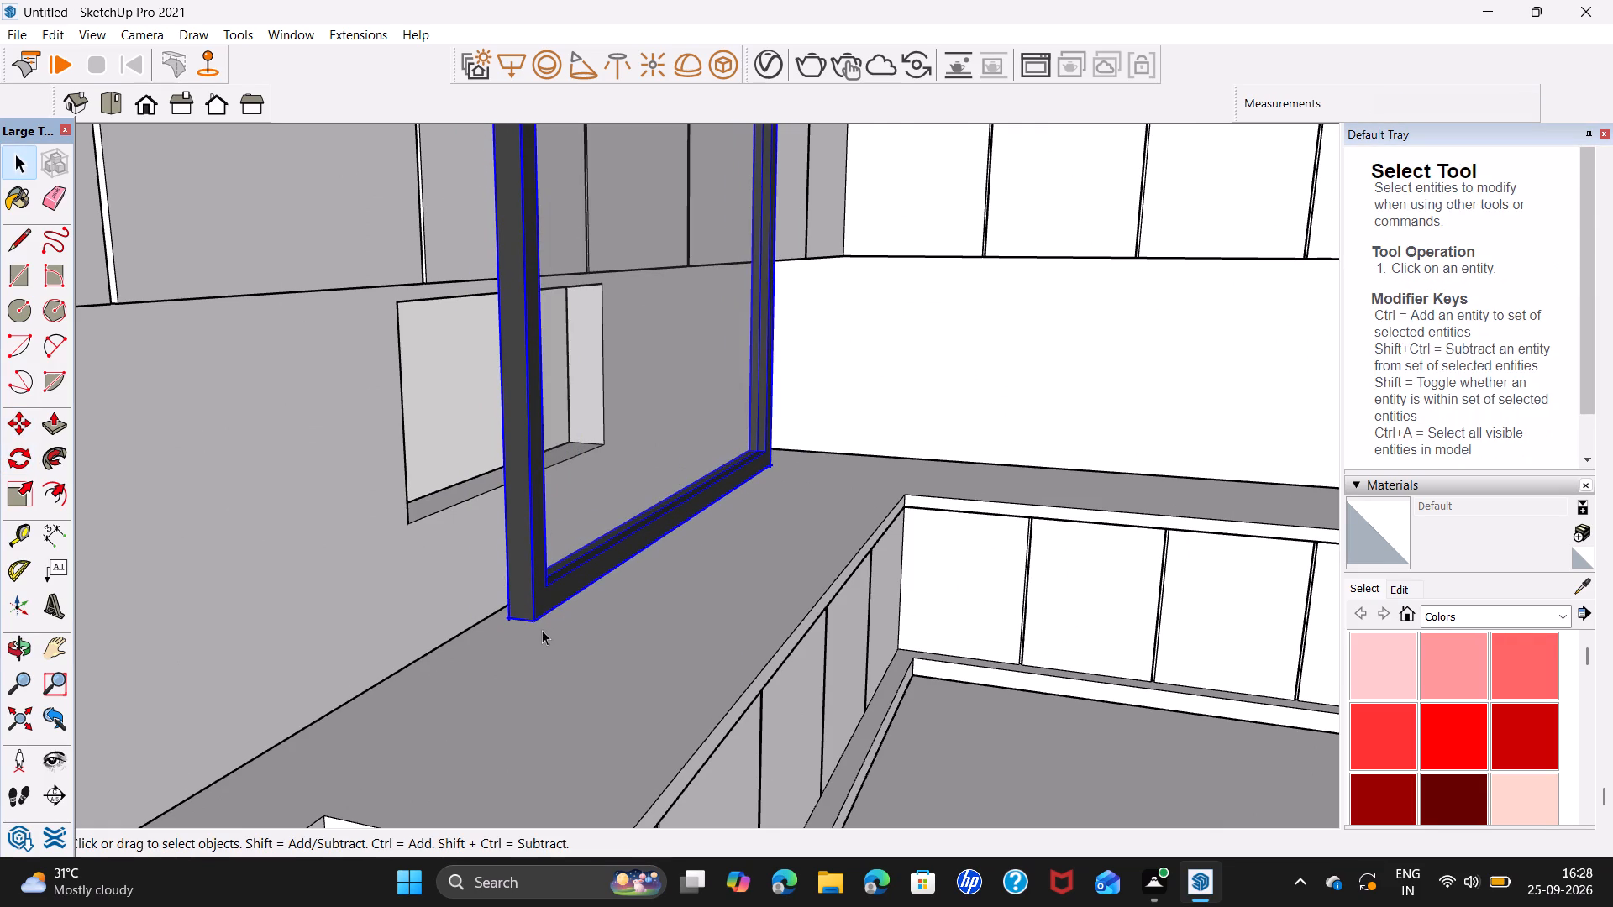
pyautogui.press('m')
pyautogui.click(532, 621)
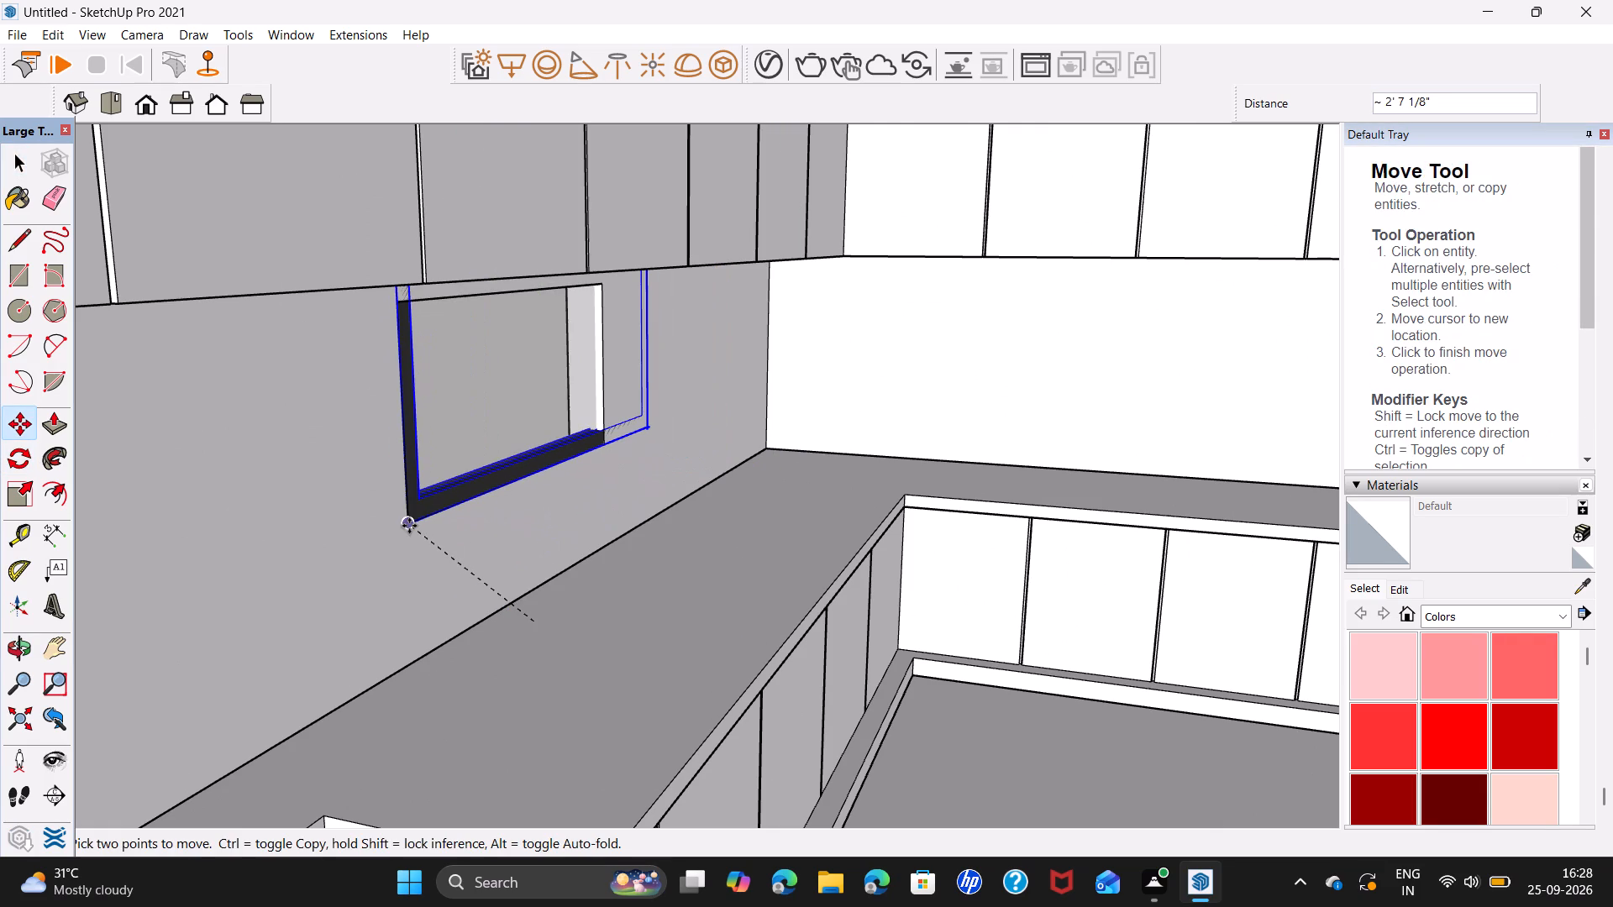
pyautogui.click(408, 524)
# Scale the window down to the opening's top edge, by about -1.54 along green and 0.19 along blue.
pyautogui.scroll(-11, 570, 534)
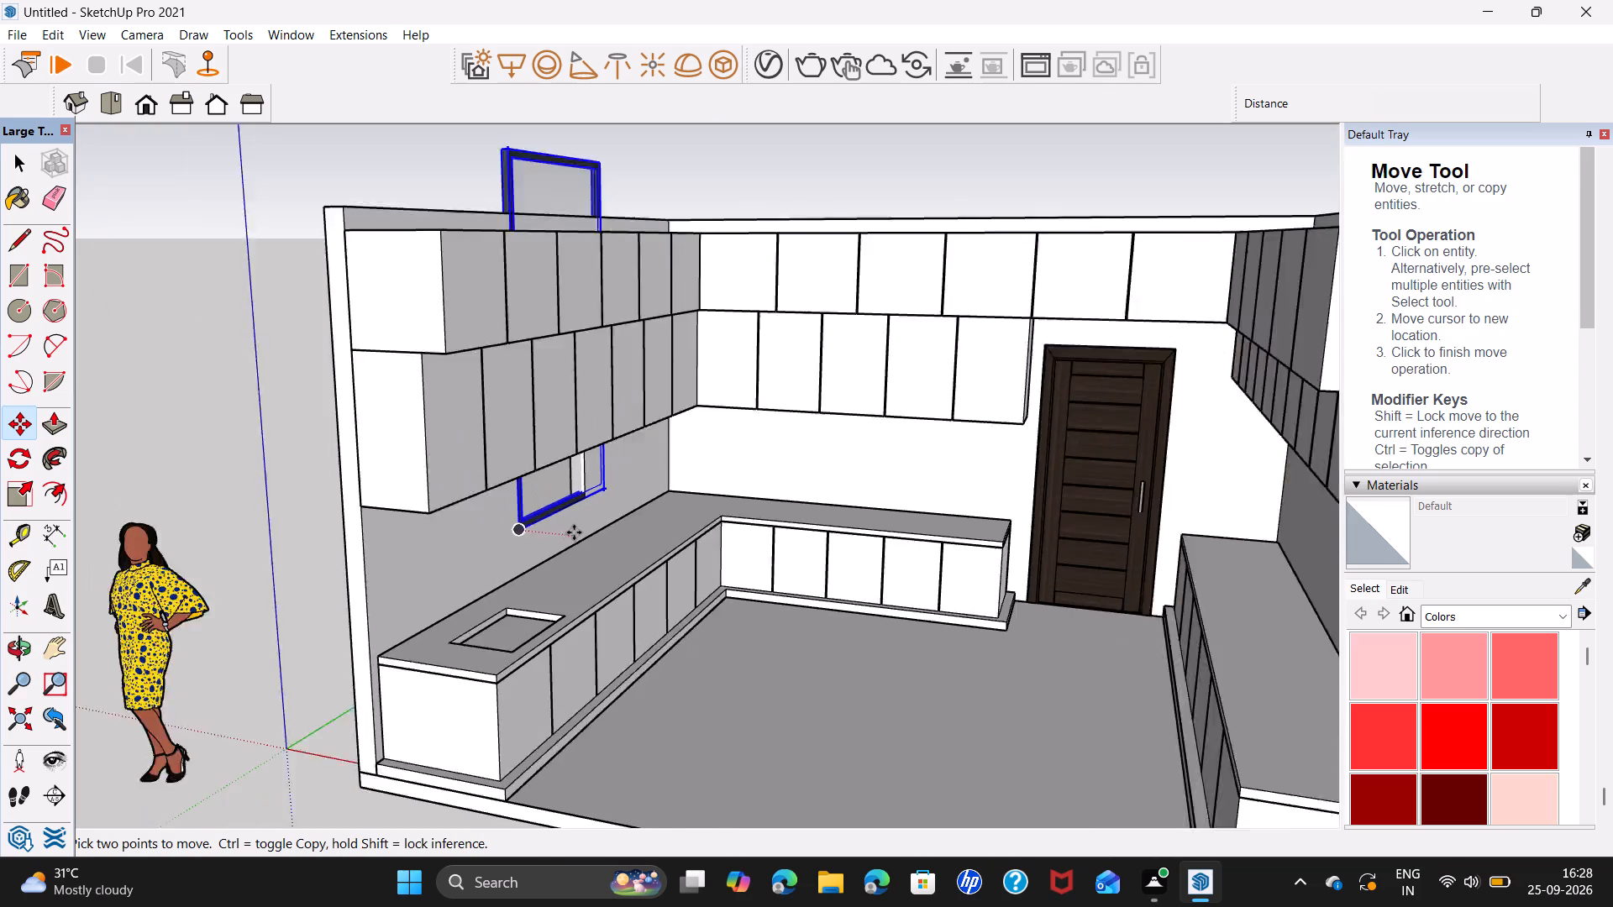
pyautogui.moveTo(452, 538); pyautogui.dragTo(1187, 610, button='middle')
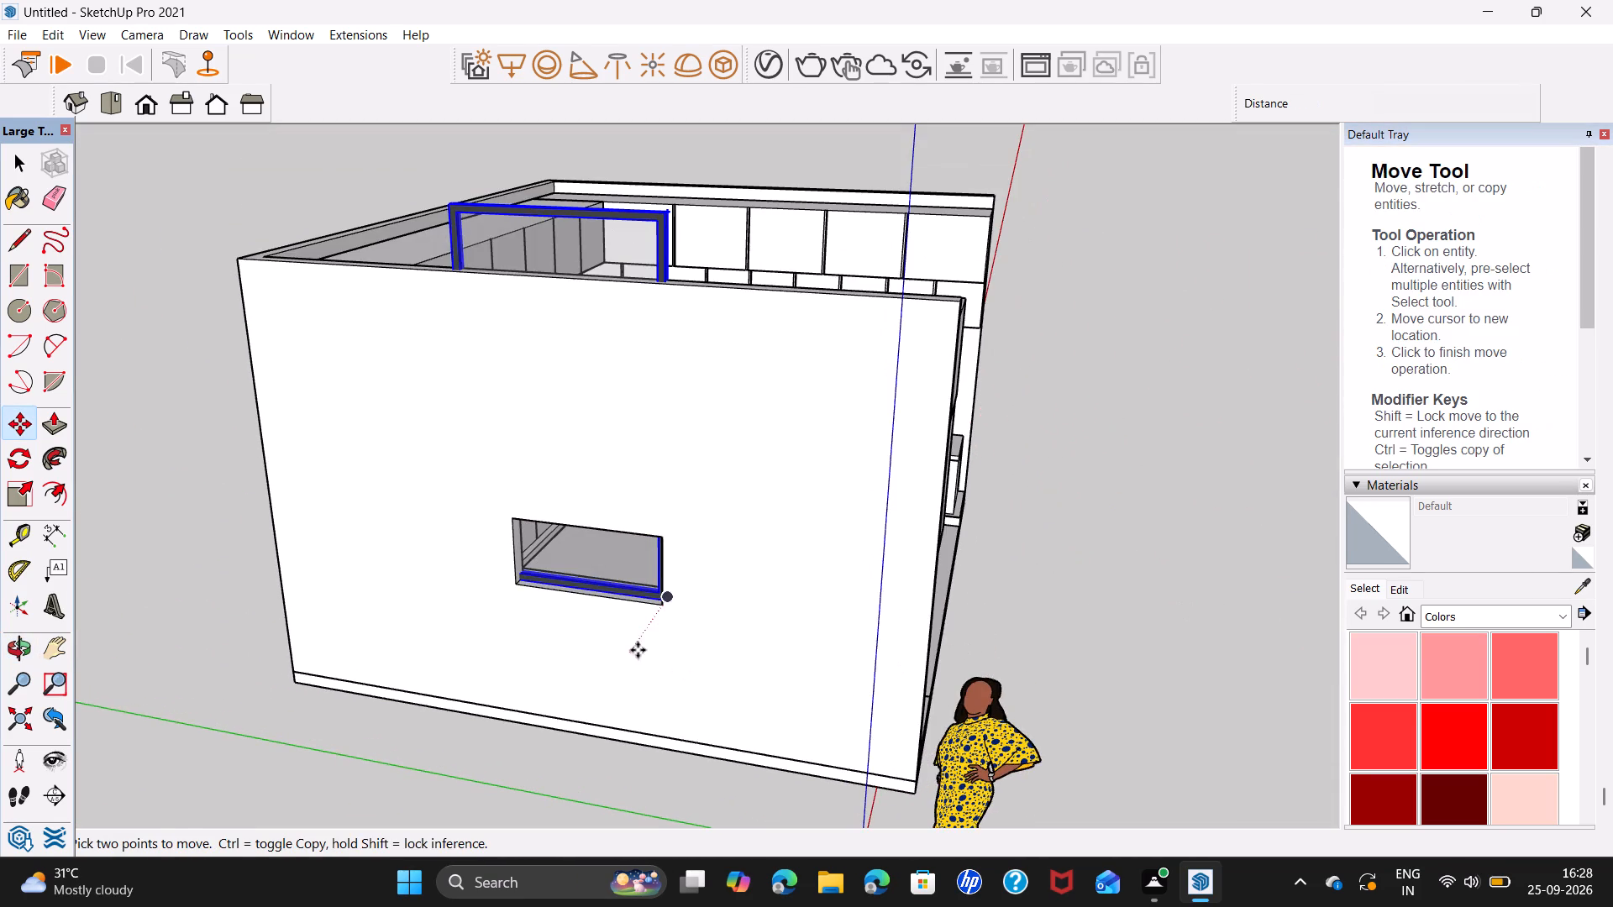
pyautogui.scroll(7, 627, 624)
pyautogui.moveTo(731, 575); pyautogui.dragTo(737, 786, button='middle')
pyautogui.scroll(-6, 722, 627)
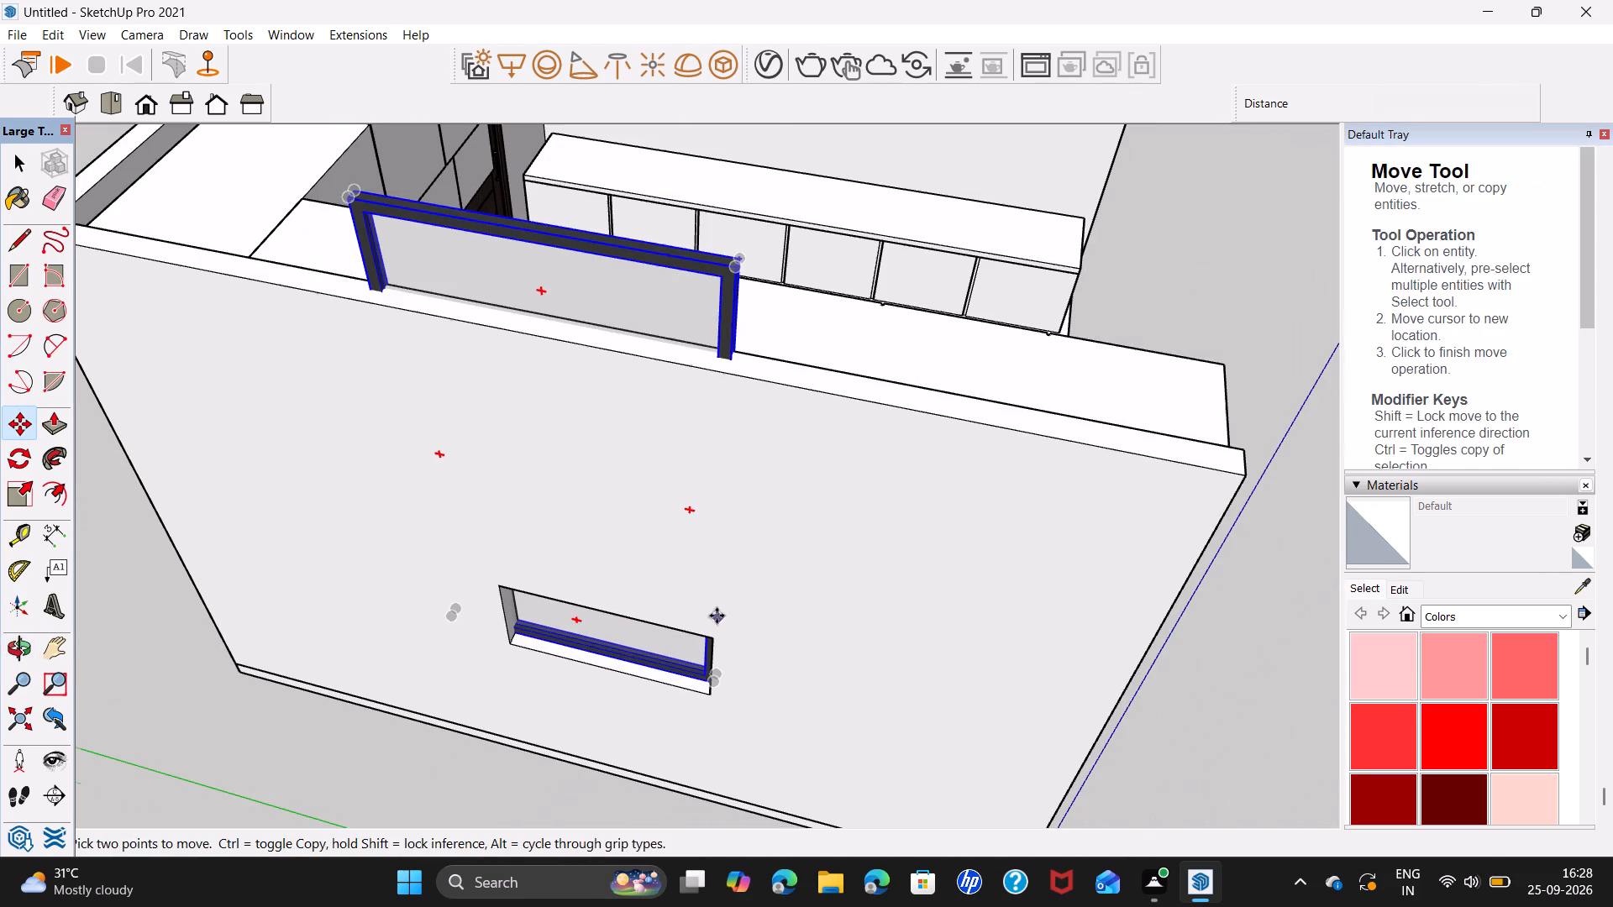
pyautogui.press('space')
pyautogui.write('s')
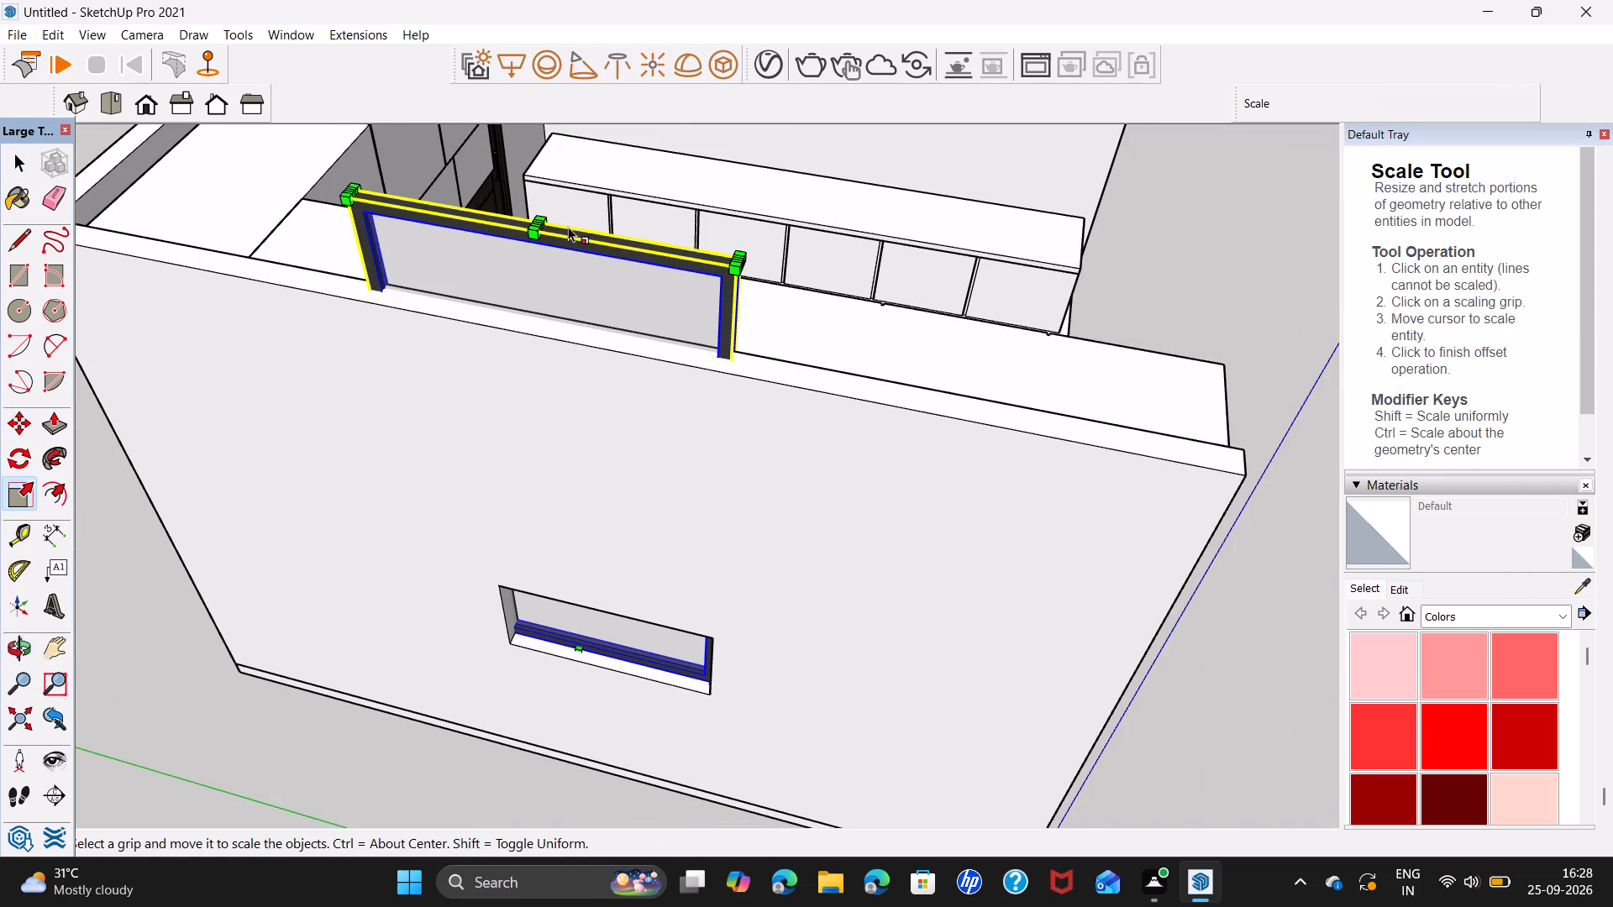
pyautogui.click(537, 218)
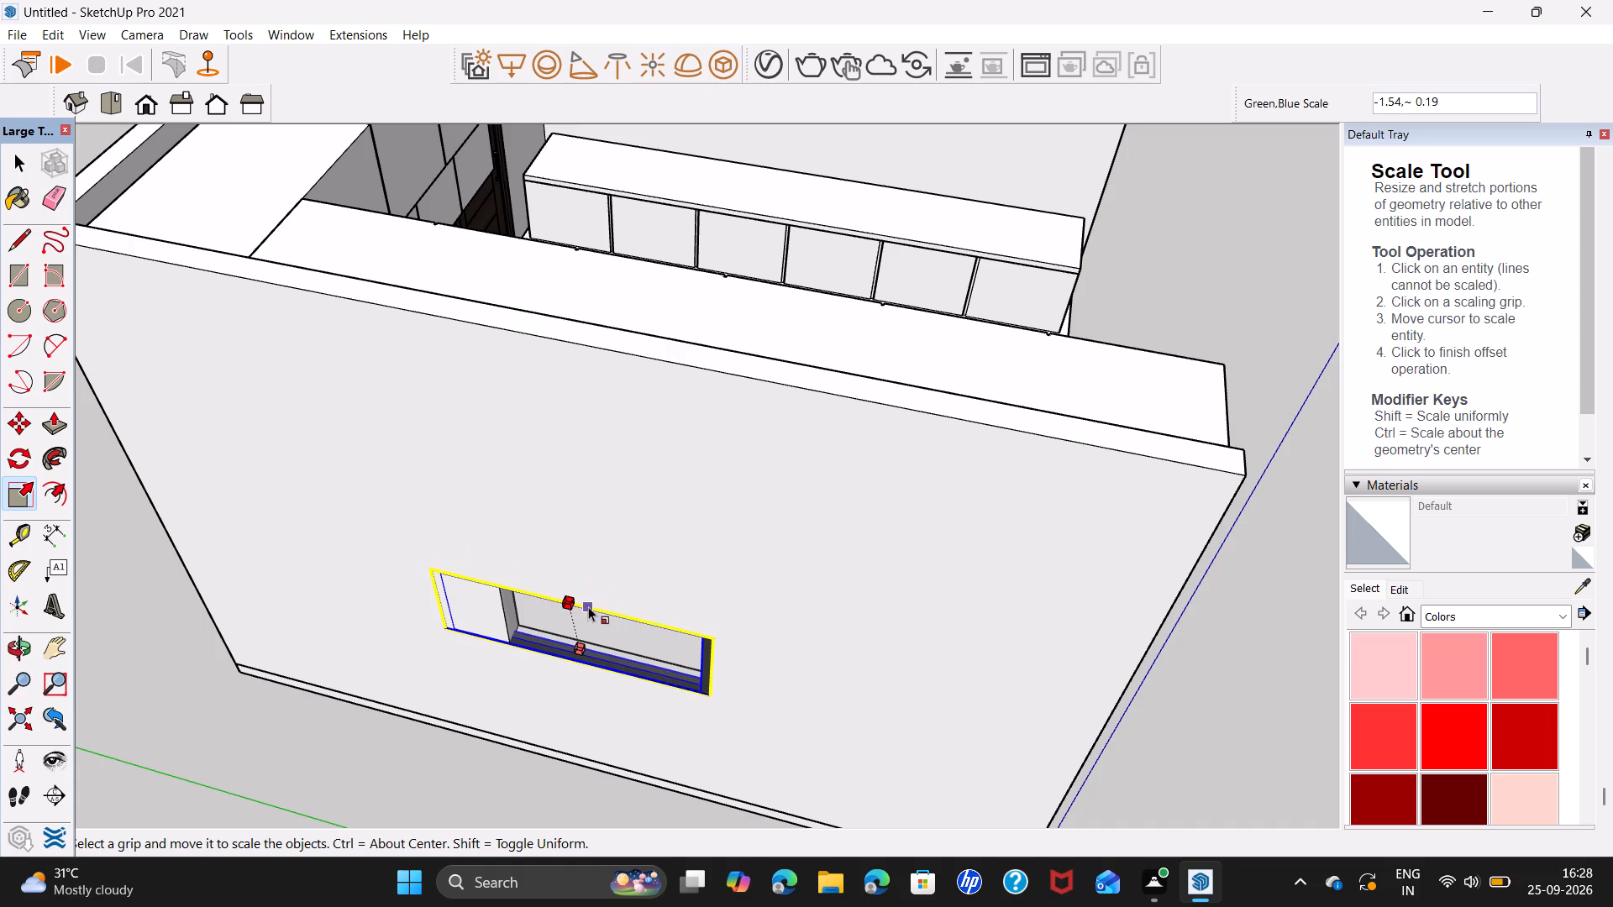
pyautogui.click(585, 610)
pyautogui.press('space')
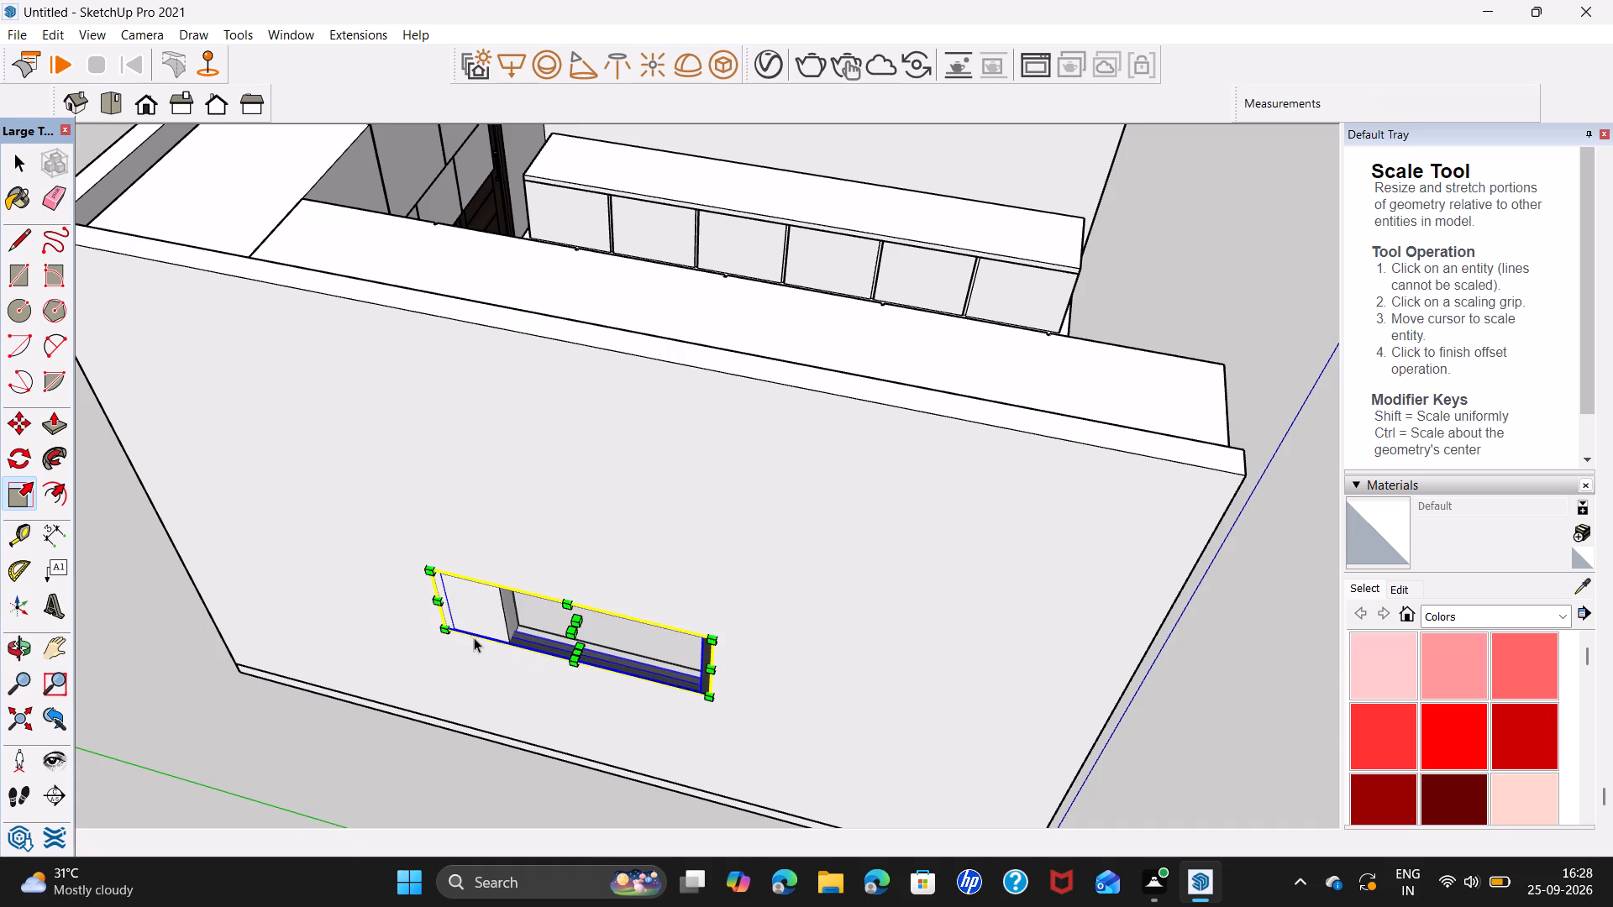
# Scale the window's width by about 0.75 along its red axis to meet the opening's side edge.
pyautogui.scroll(6, 449, 608)
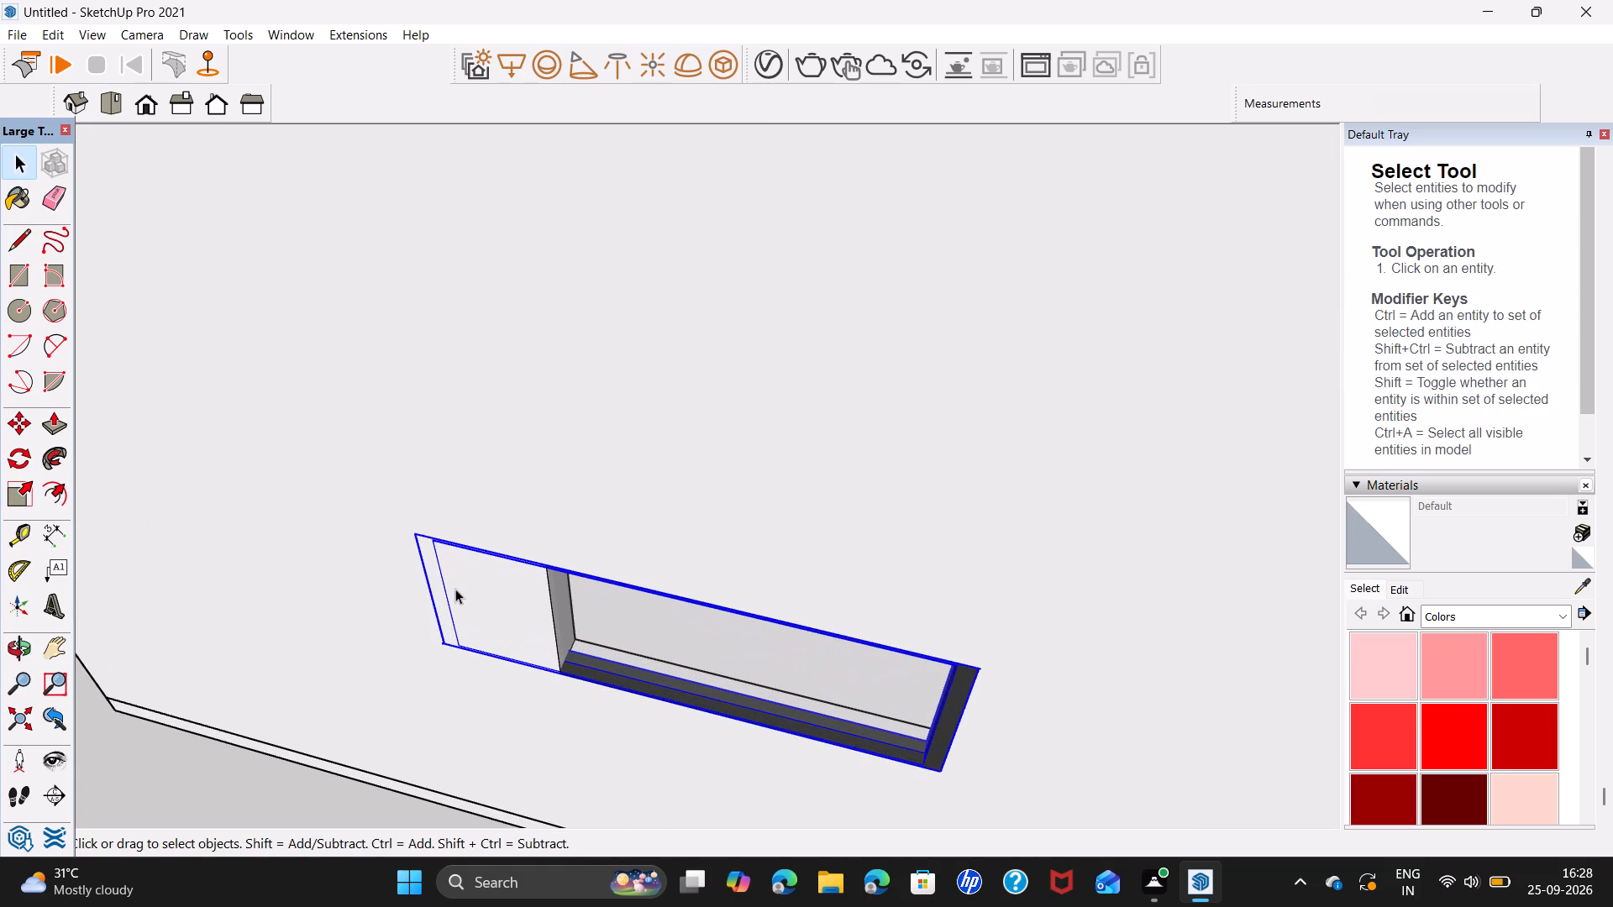
pyautogui.press('s')
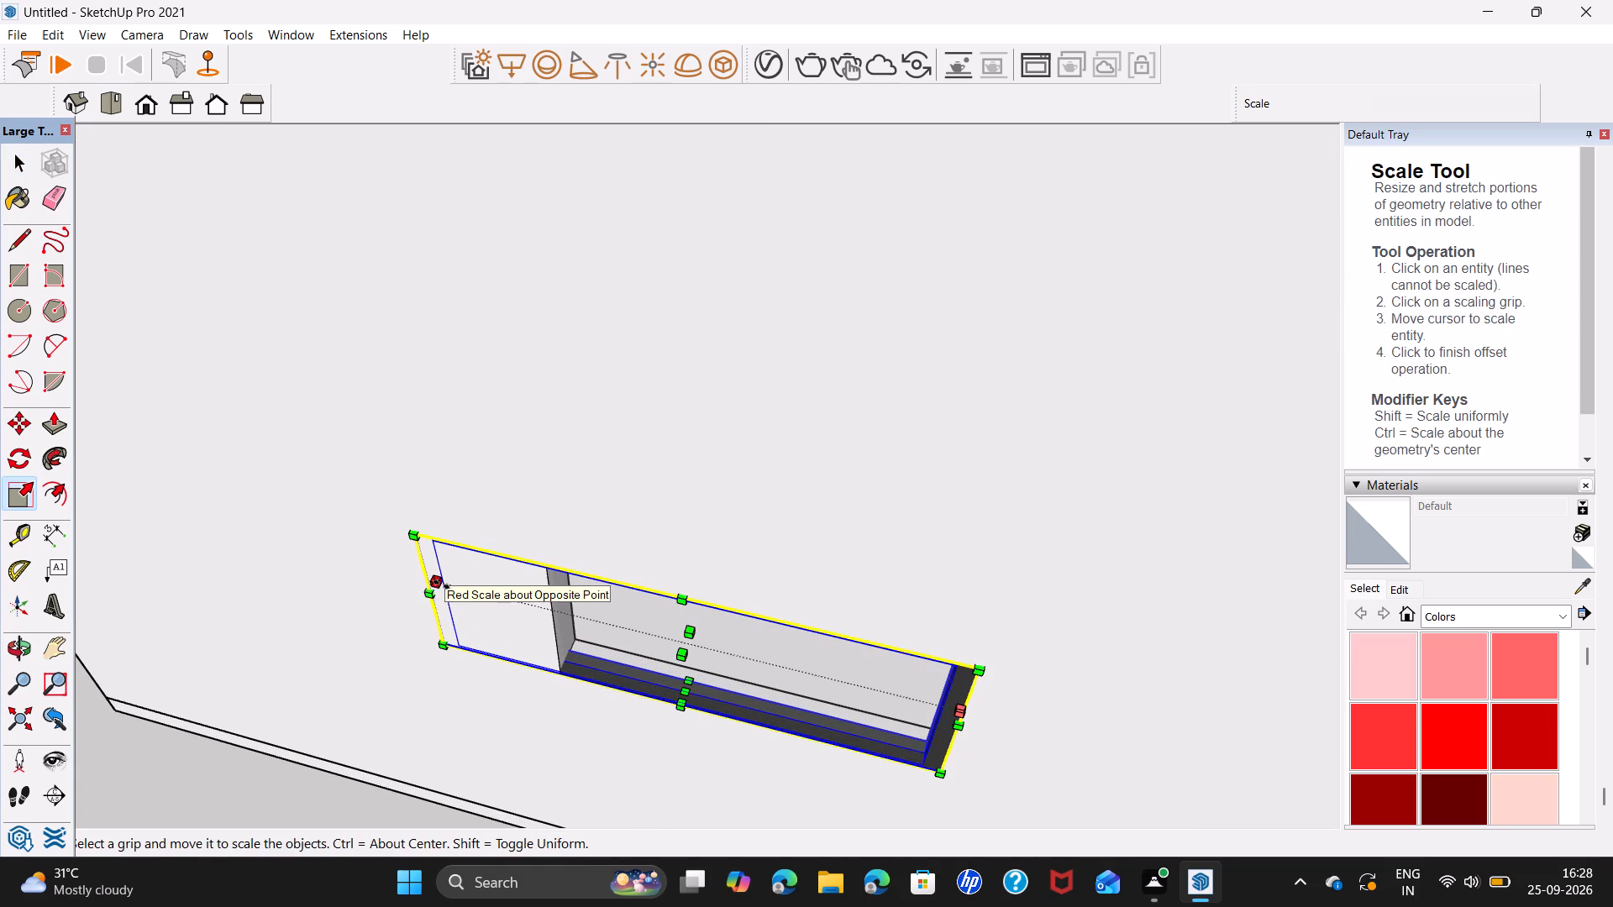
pyautogui.click(442, 585)
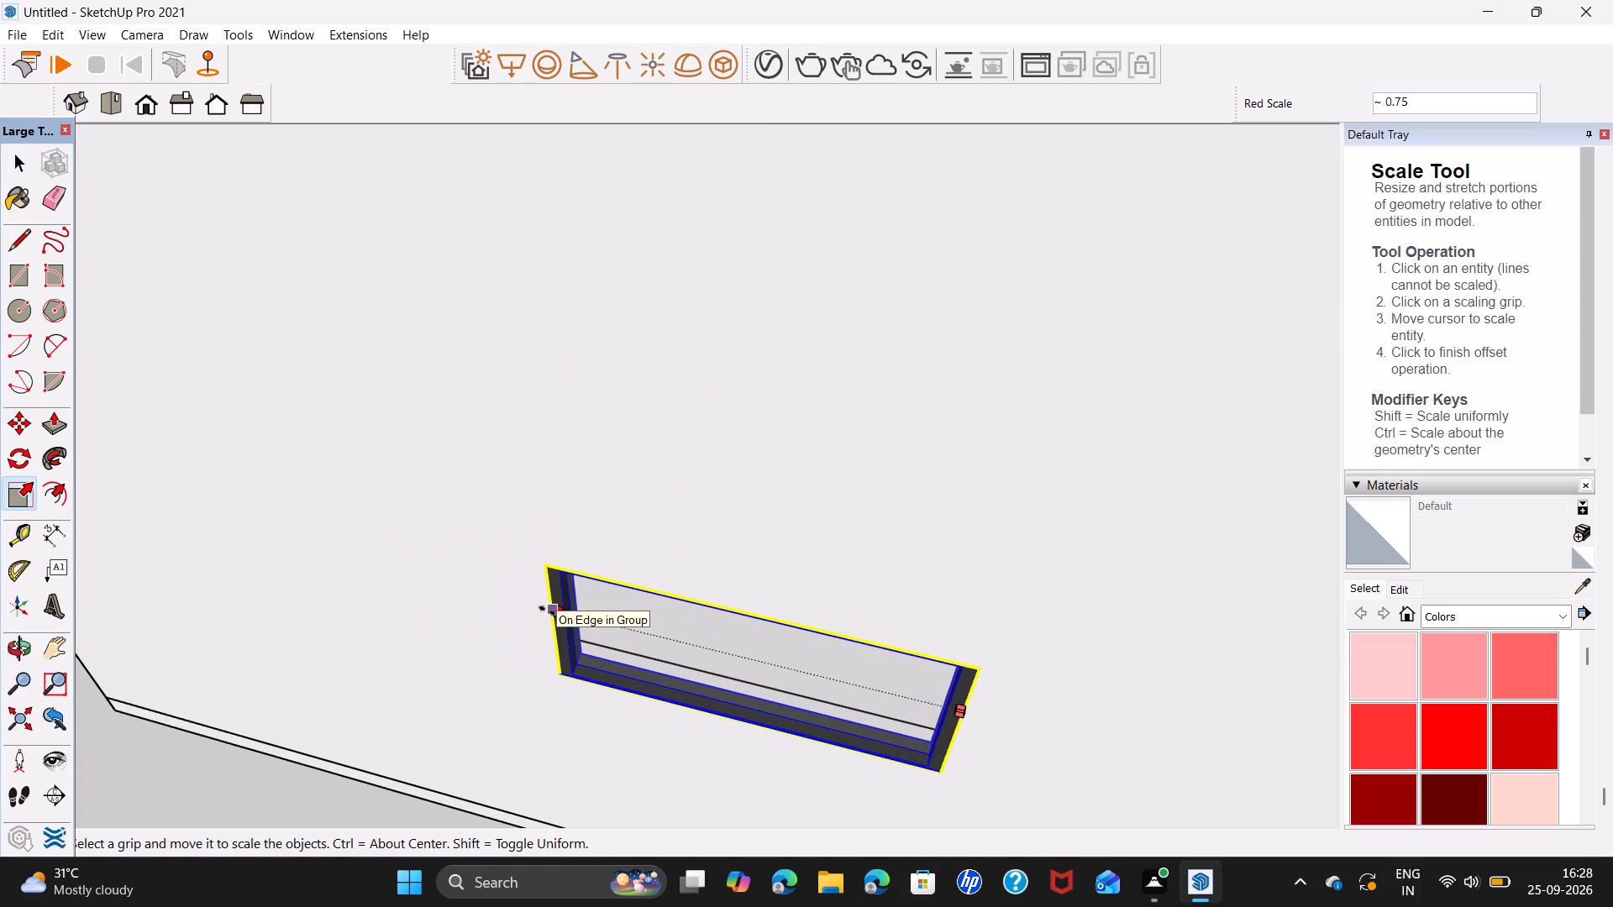
pyautogui.click(548, 611)
# Scale the window frame's depth along its green axis to fill the wall thickness up to the inner wall face.
pyautogui.moveTo(783, 695); pyautogui.dragTo(832, 652, button='middle')
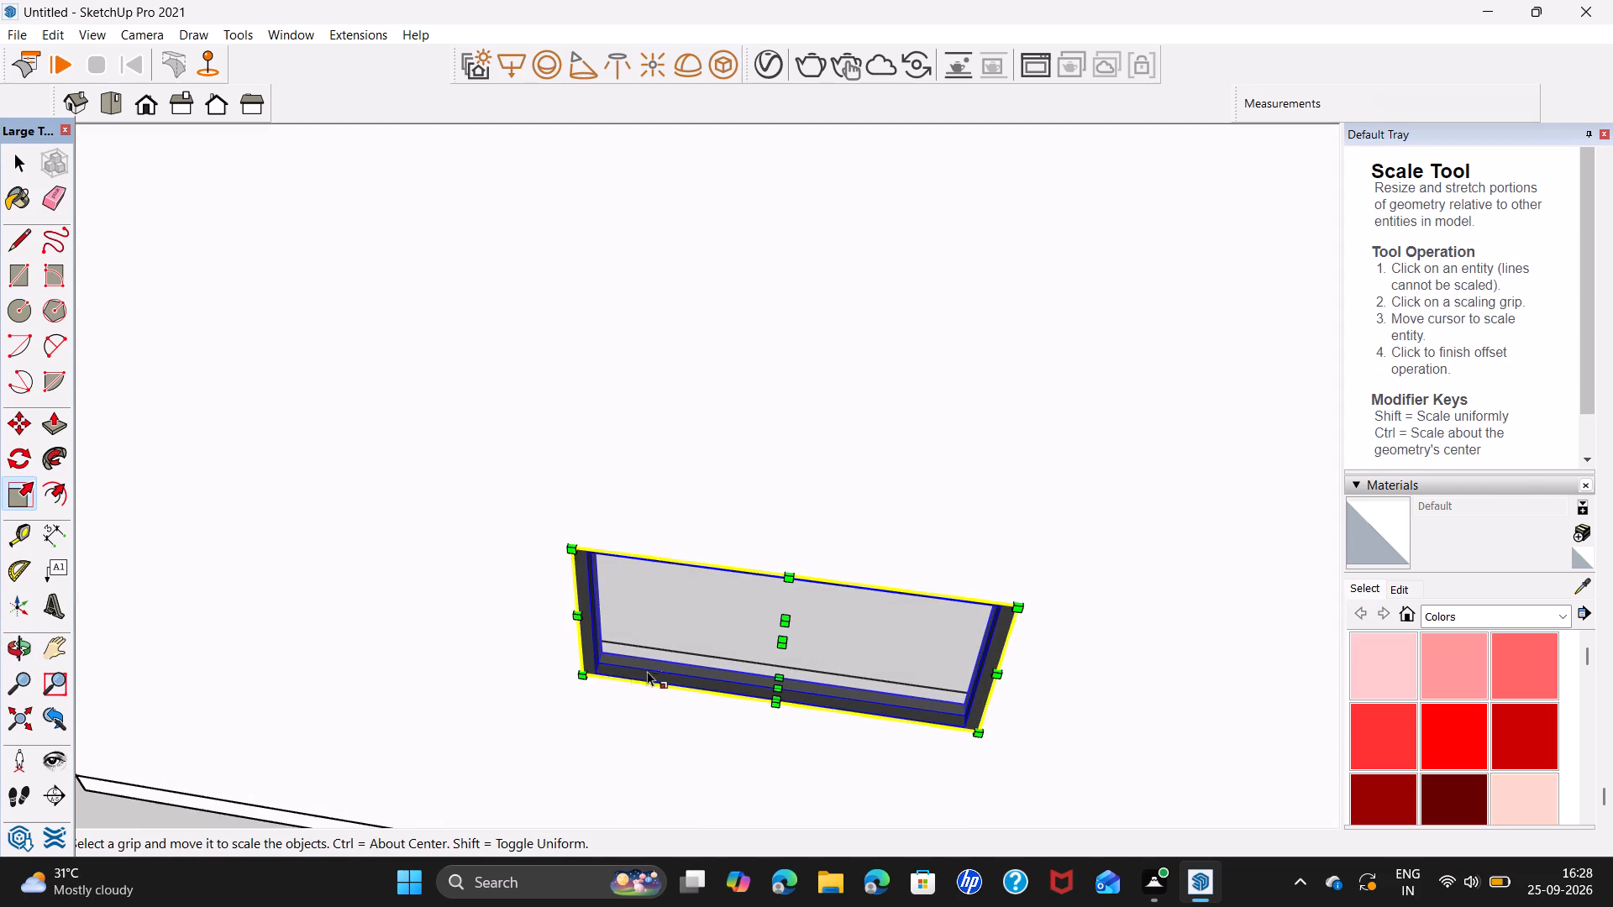
pyautogui.scroll(6, 702, 669)
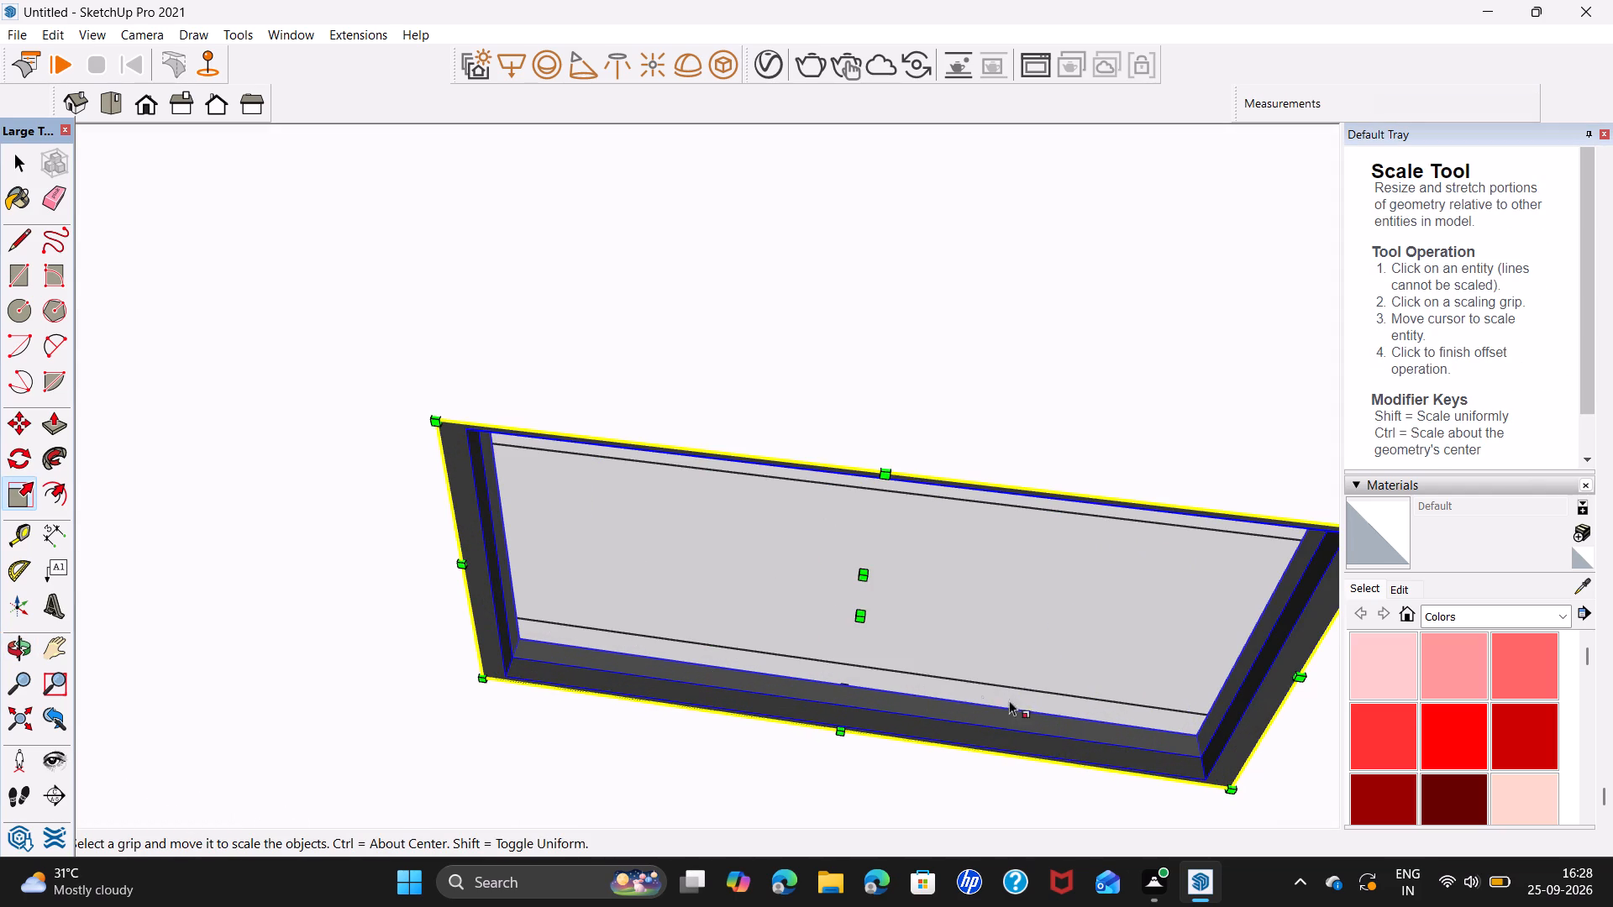
pyautogui.moveTo(1046, 708); pyautogui.dragTo(246, 409, button='middle')
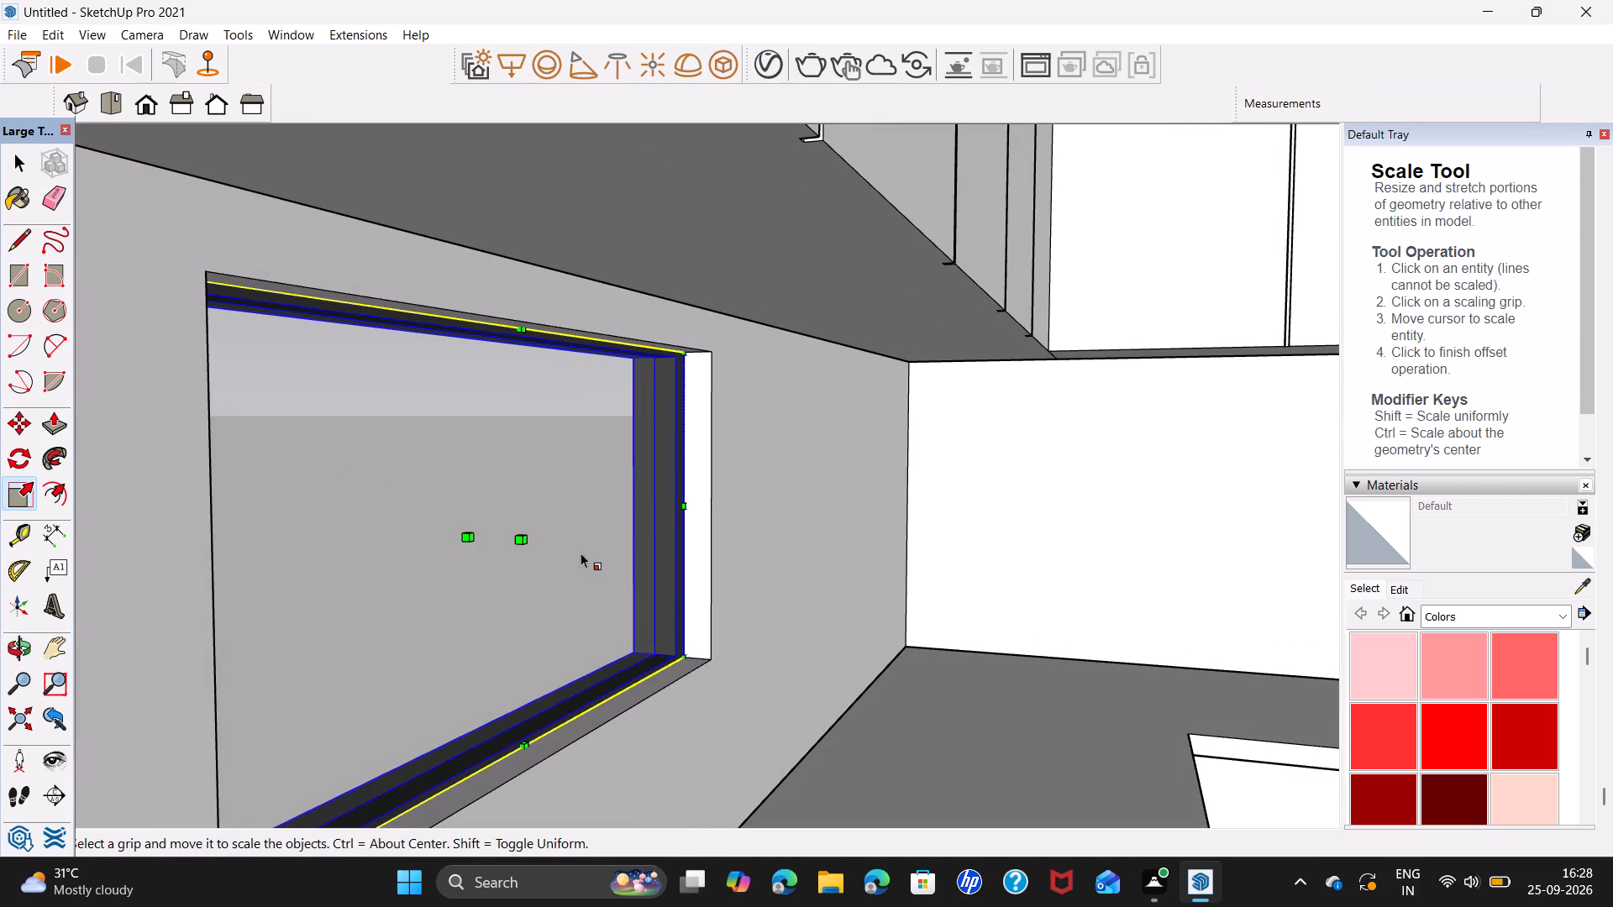
pyautogui.click(687, 507)
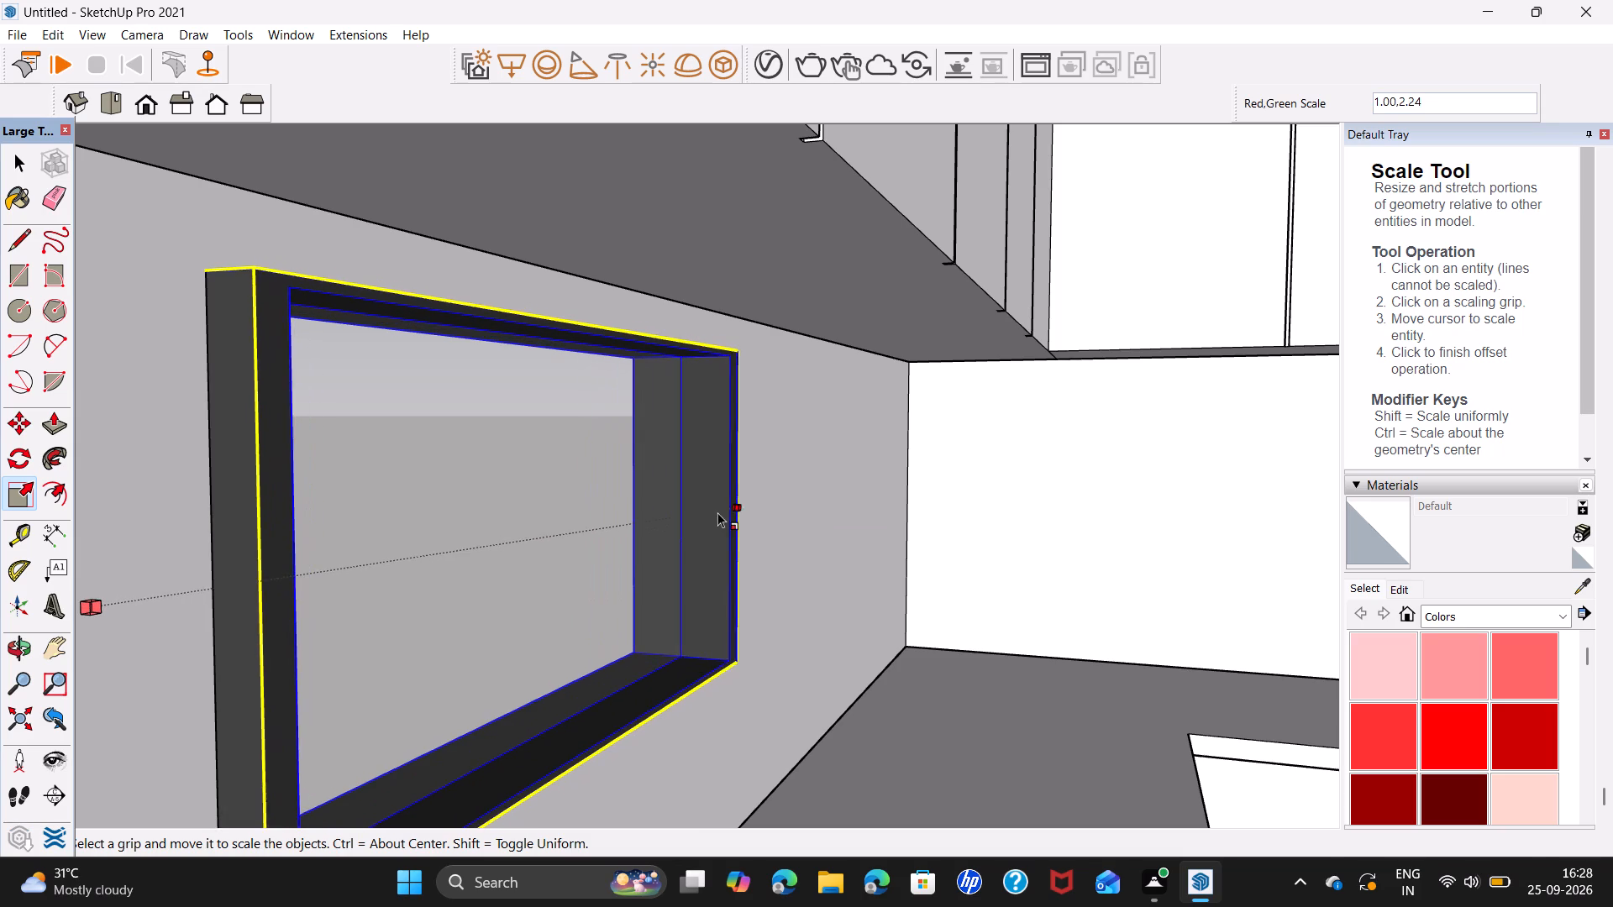
pyautogui.click(715, 493)
# Examine the window's fit in the opening from outside and inside the kitchen, and clear the selection.
pyautogui.scroll(-6, 707, 567)
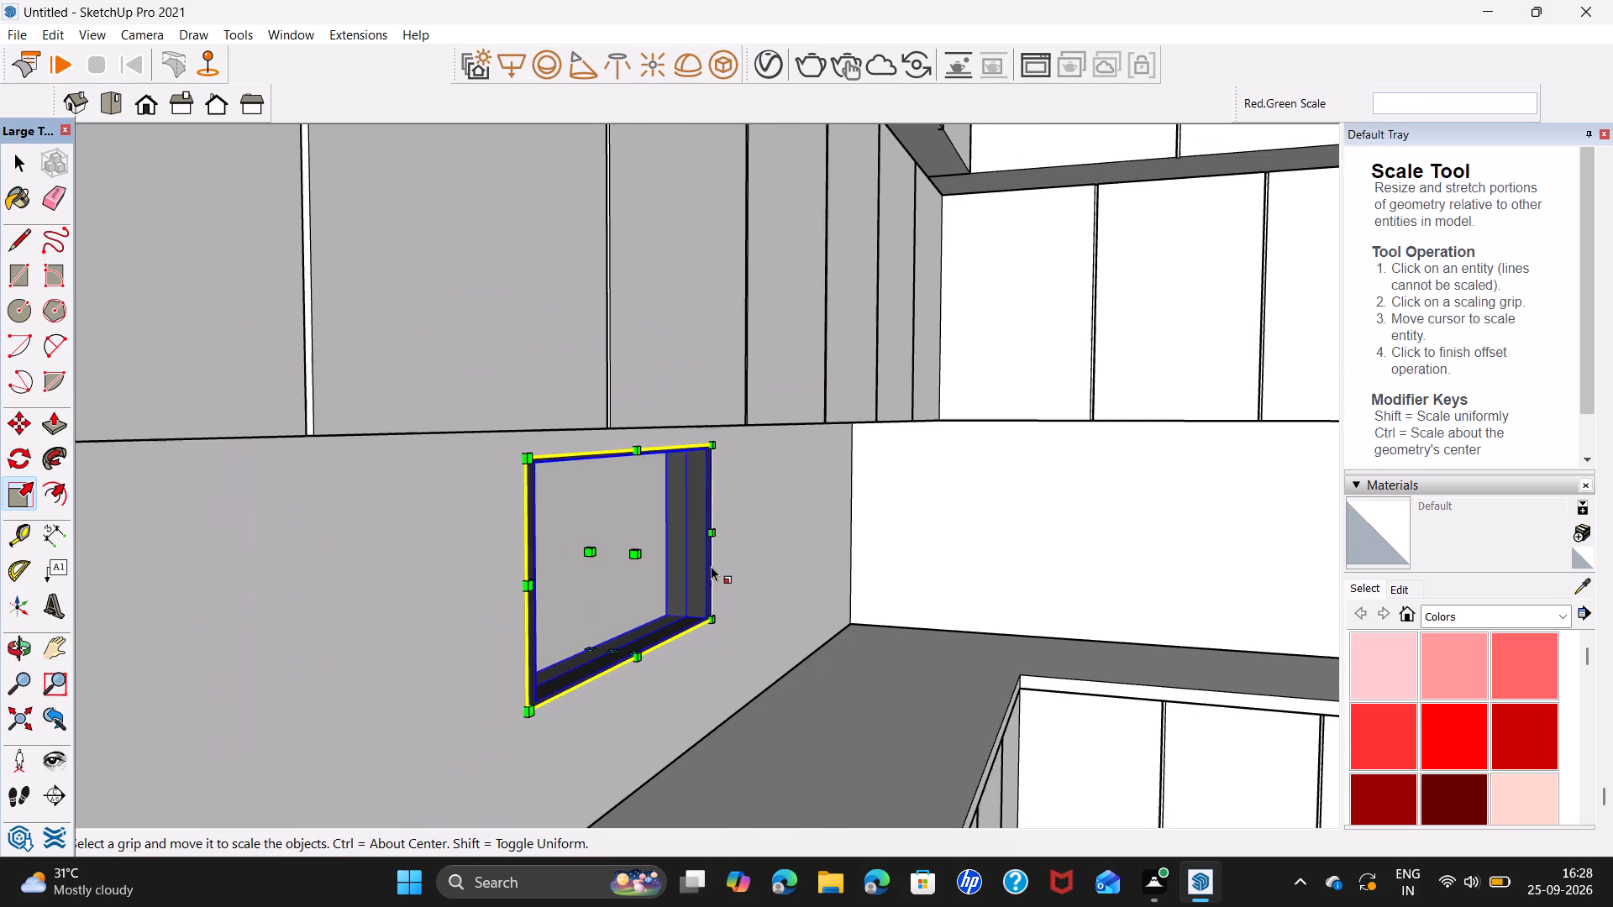
pyautogui.scroll(-1, 713, 574)
pyautogui.moveTo(595, 697); pyautogui.dragTo(901, 653, button='middle')
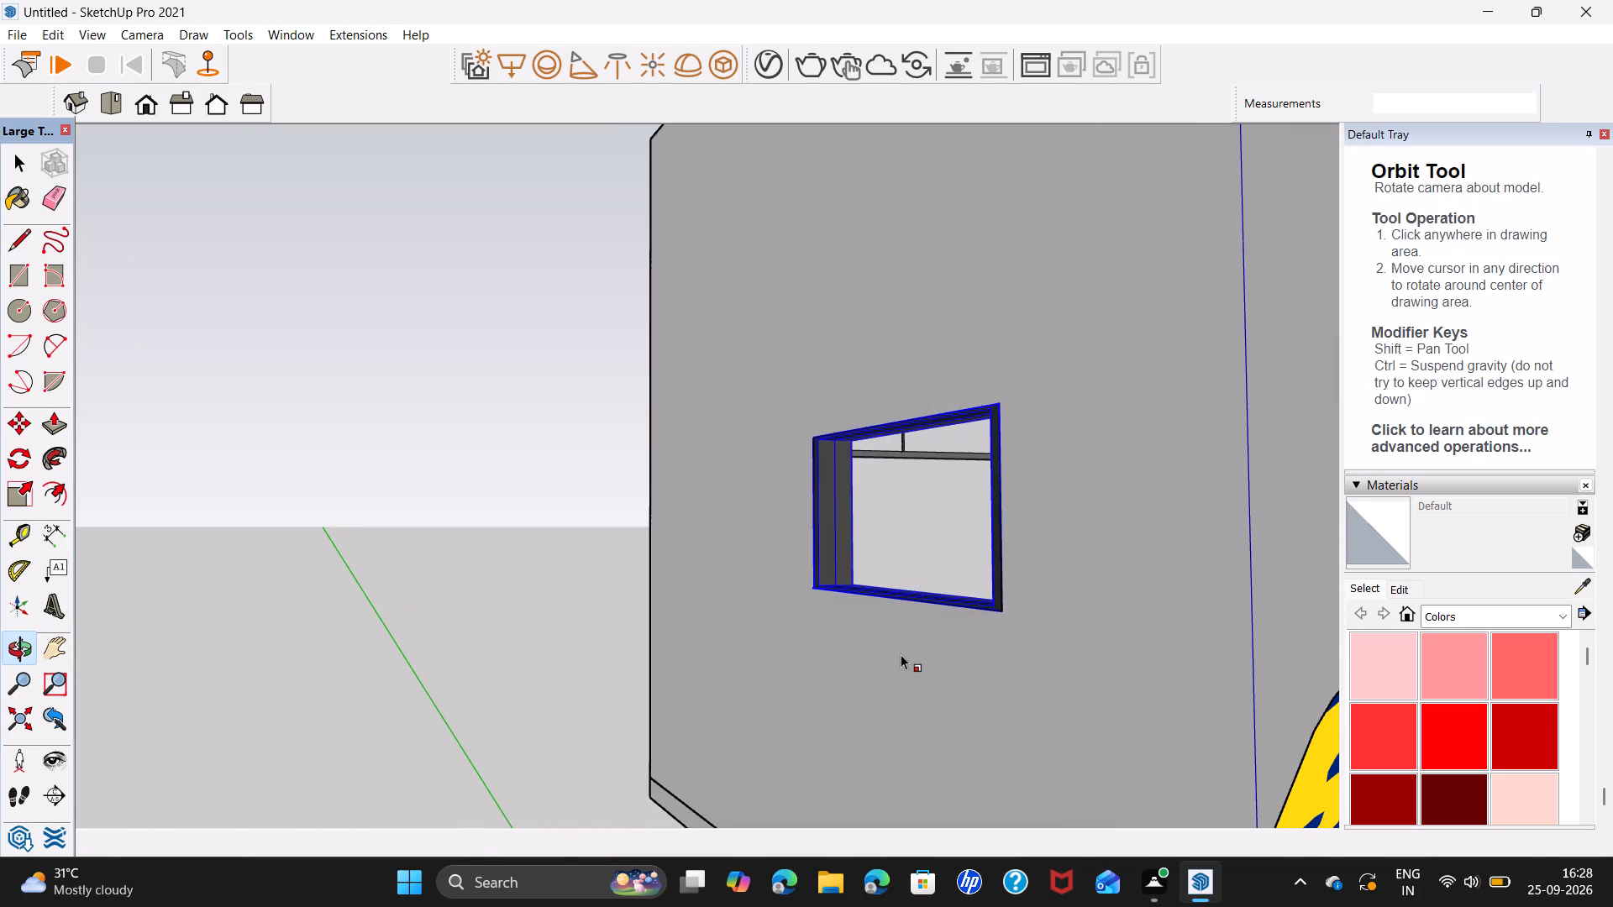
pyautogui.press('space')
pyautogui.scroll(-6, 1052, 560)
pyautogui.moveTo(996, 604); pyautogui.dragTo(502, 550, button='middle')
pyautogui.press('space')
pyautogui.scroll(-4, 450, 472)
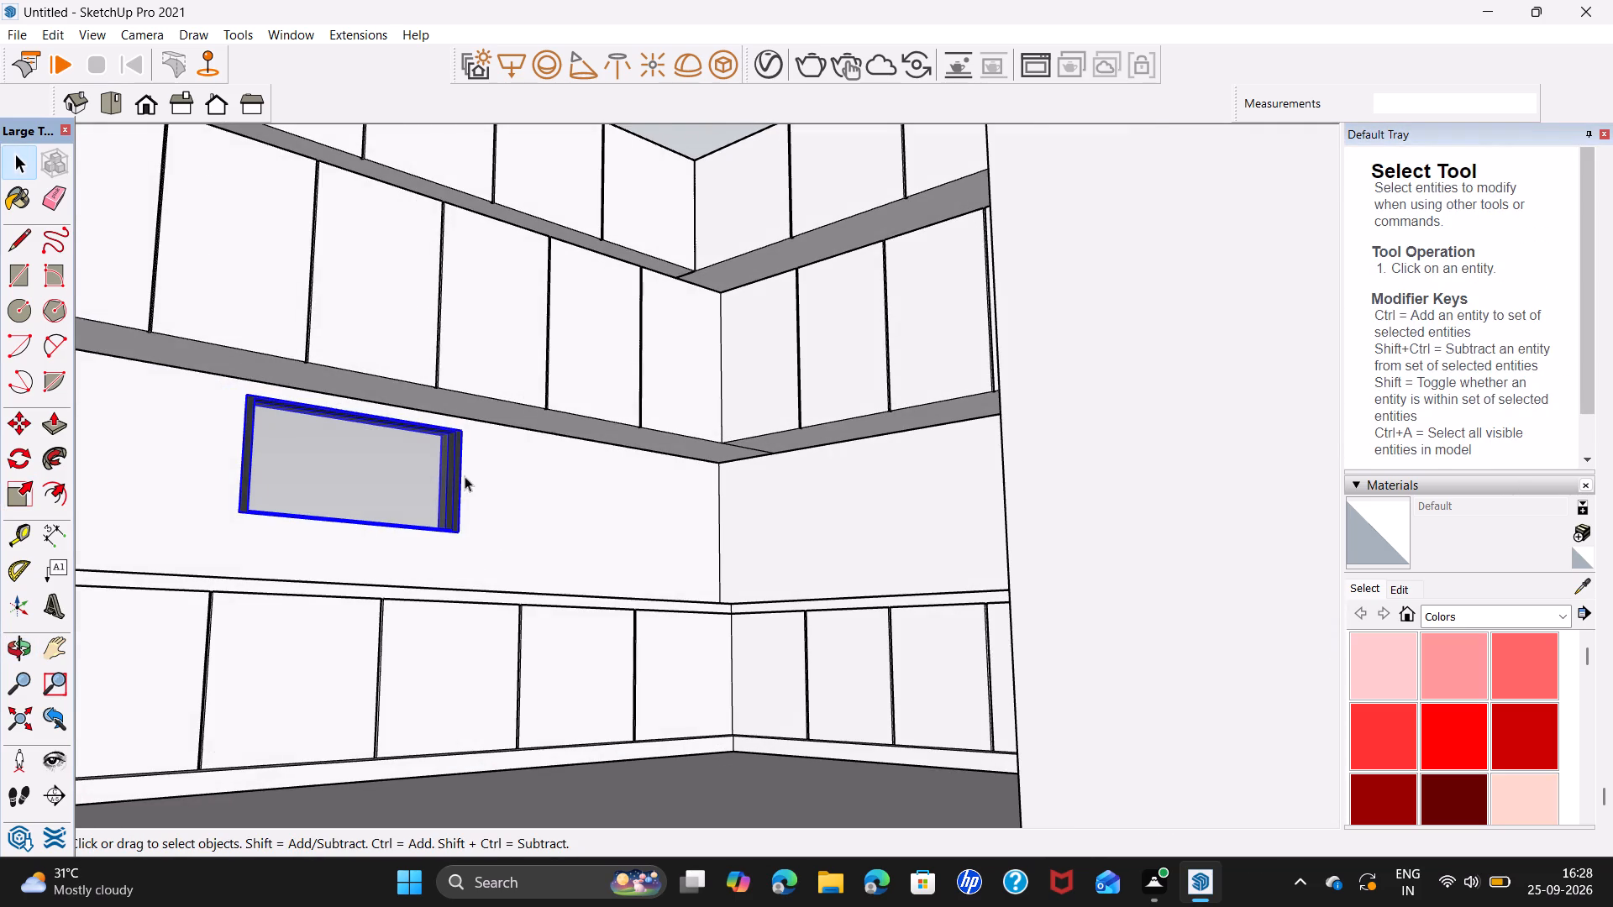
pyautogui.scroll(-2, 465, 476)
pyautogui.click(482, 199)
# Examine the bottom edge of the door in the doorway from inside and outside the wall.
pyautogui.moveTo(485, 465); pyautogui.dragTo(660, 572, button='middle')
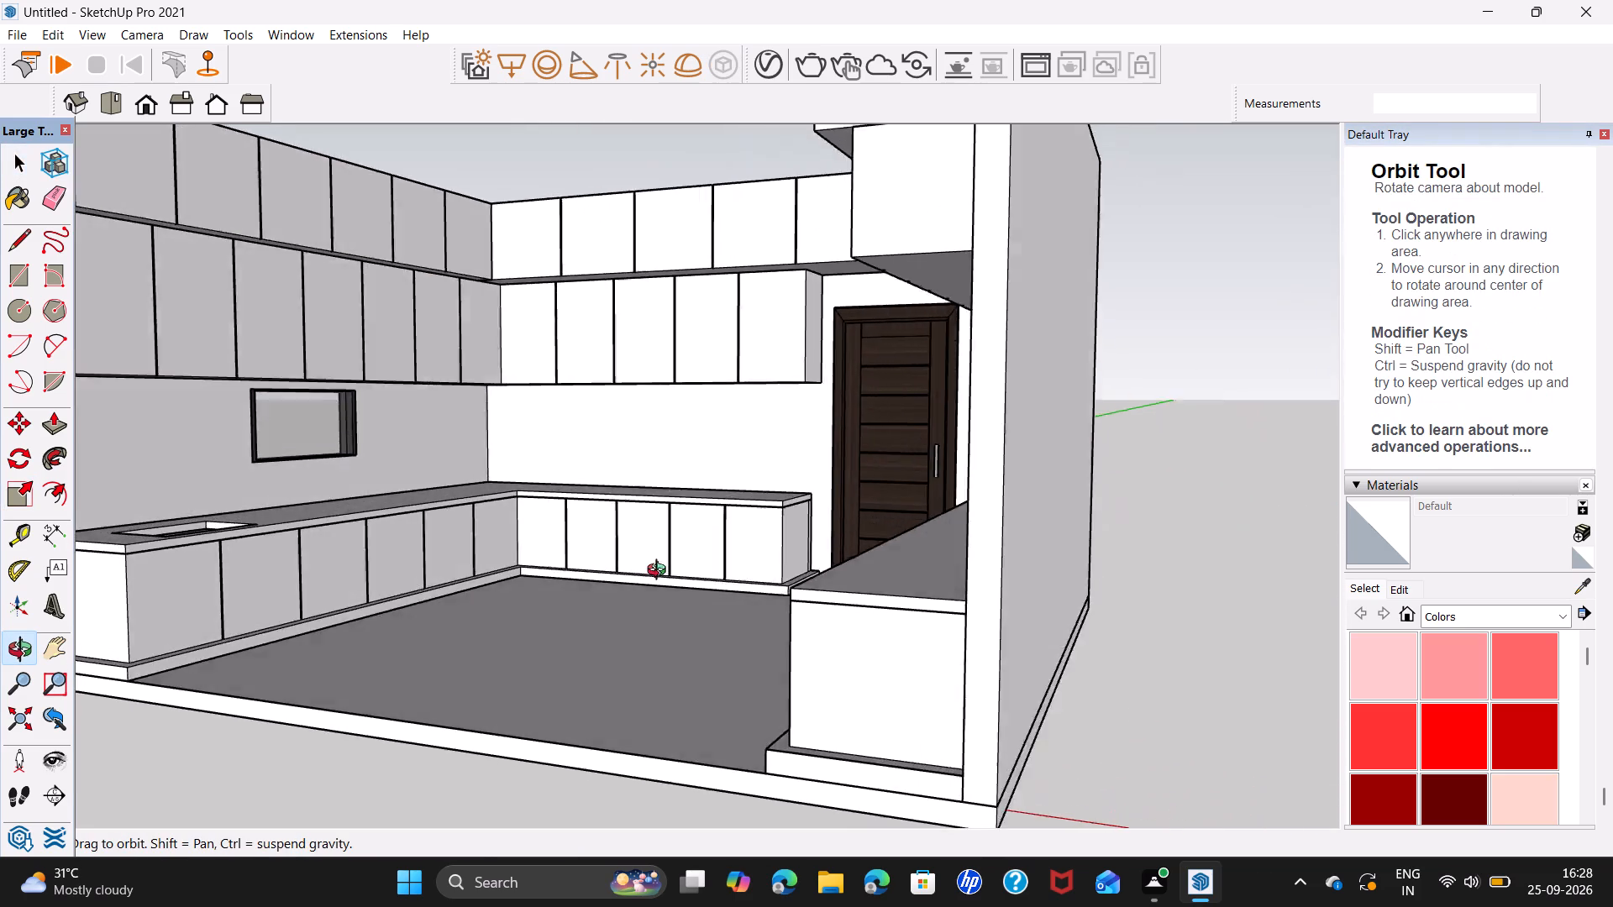
pyautogui.moveTo(660, 572); pyautogui.dragTo(822, 638, button='middle')
pyautogui.scroll(10, 791, 519)
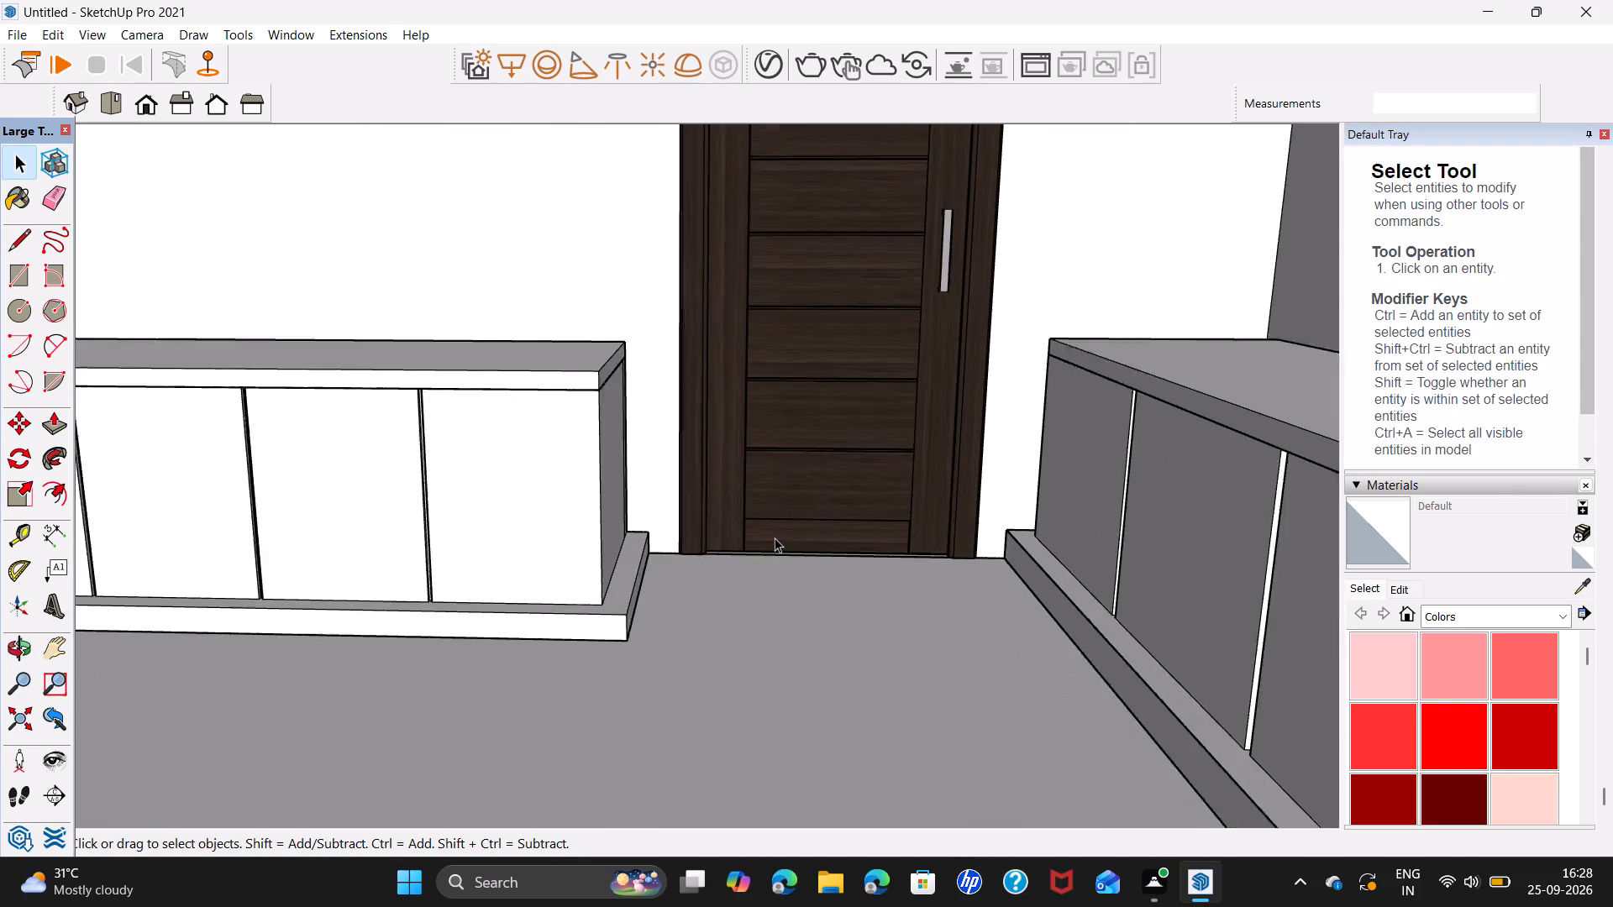
pyautogui.moveTo(978, 569); pyautogui.dragTo(381, 515, button='middle')
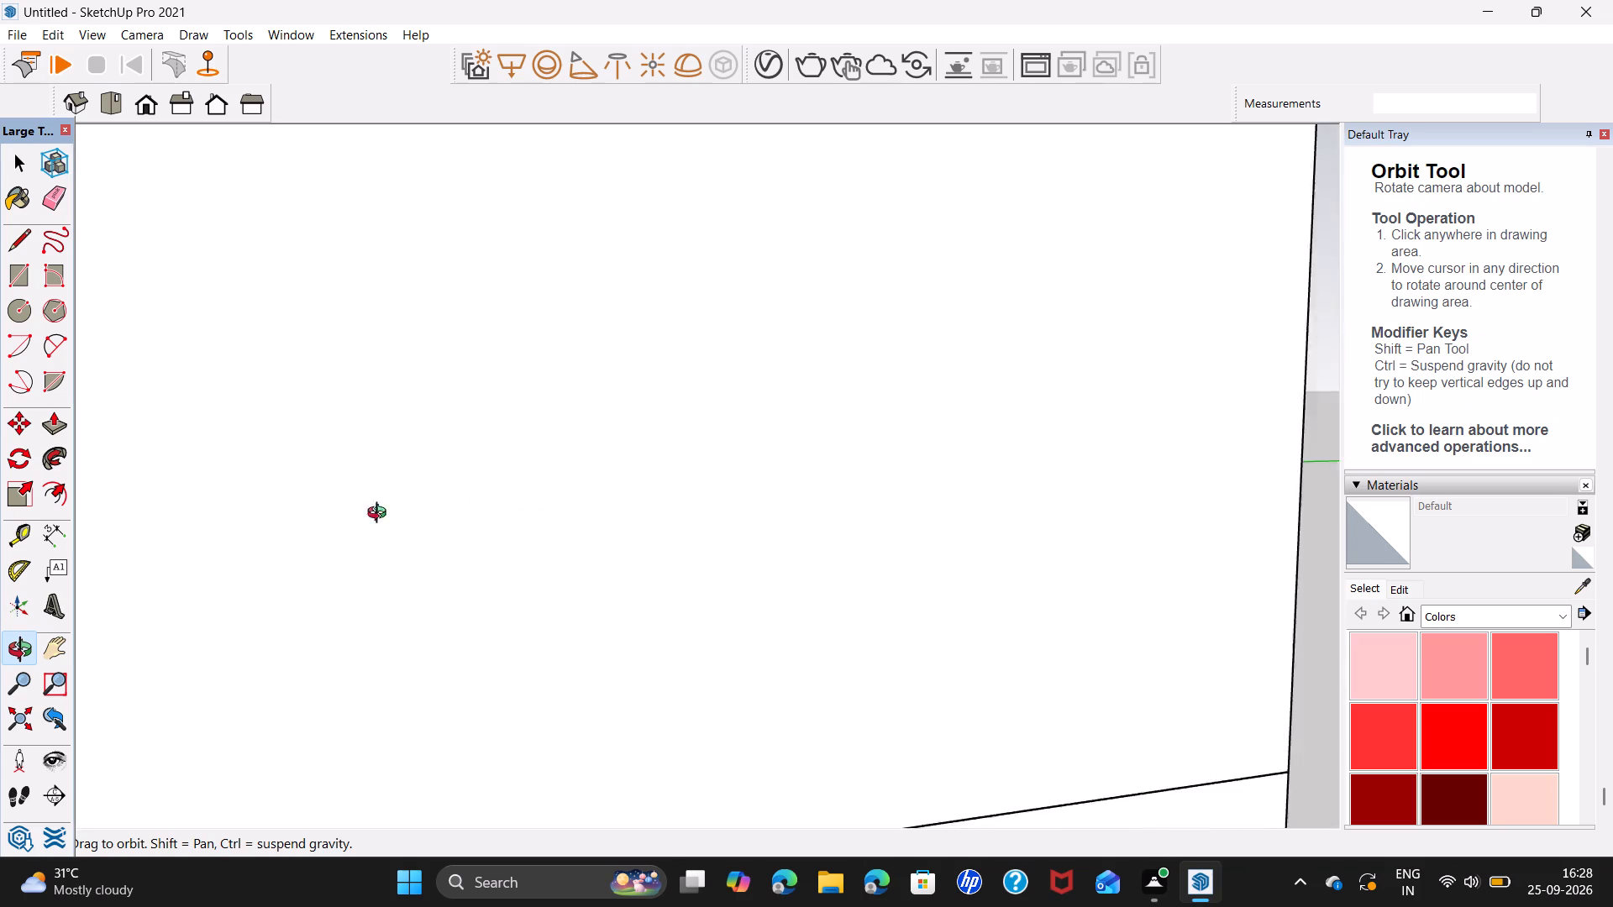
pyautogui.moveTo(381, 515); pyautogui.dragTo(0, 533, button='middle')
pyautogui.scroll(5, 498, 621)
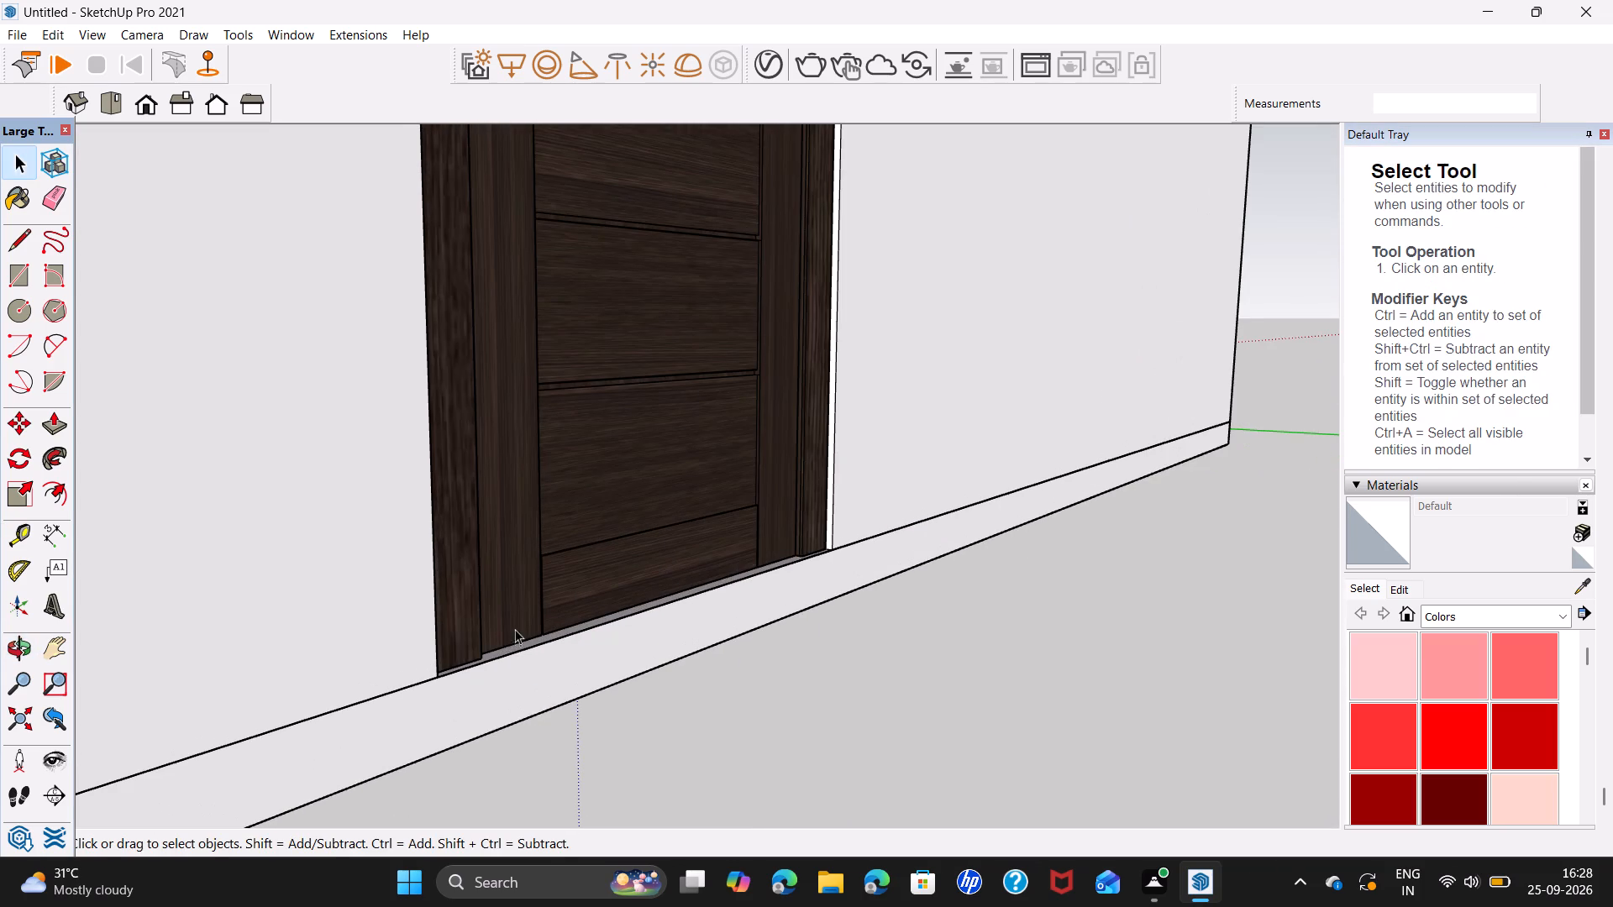
pyautogui.moveTo(515, 629); pyautogui.dragTo(79, 772, button='middle')
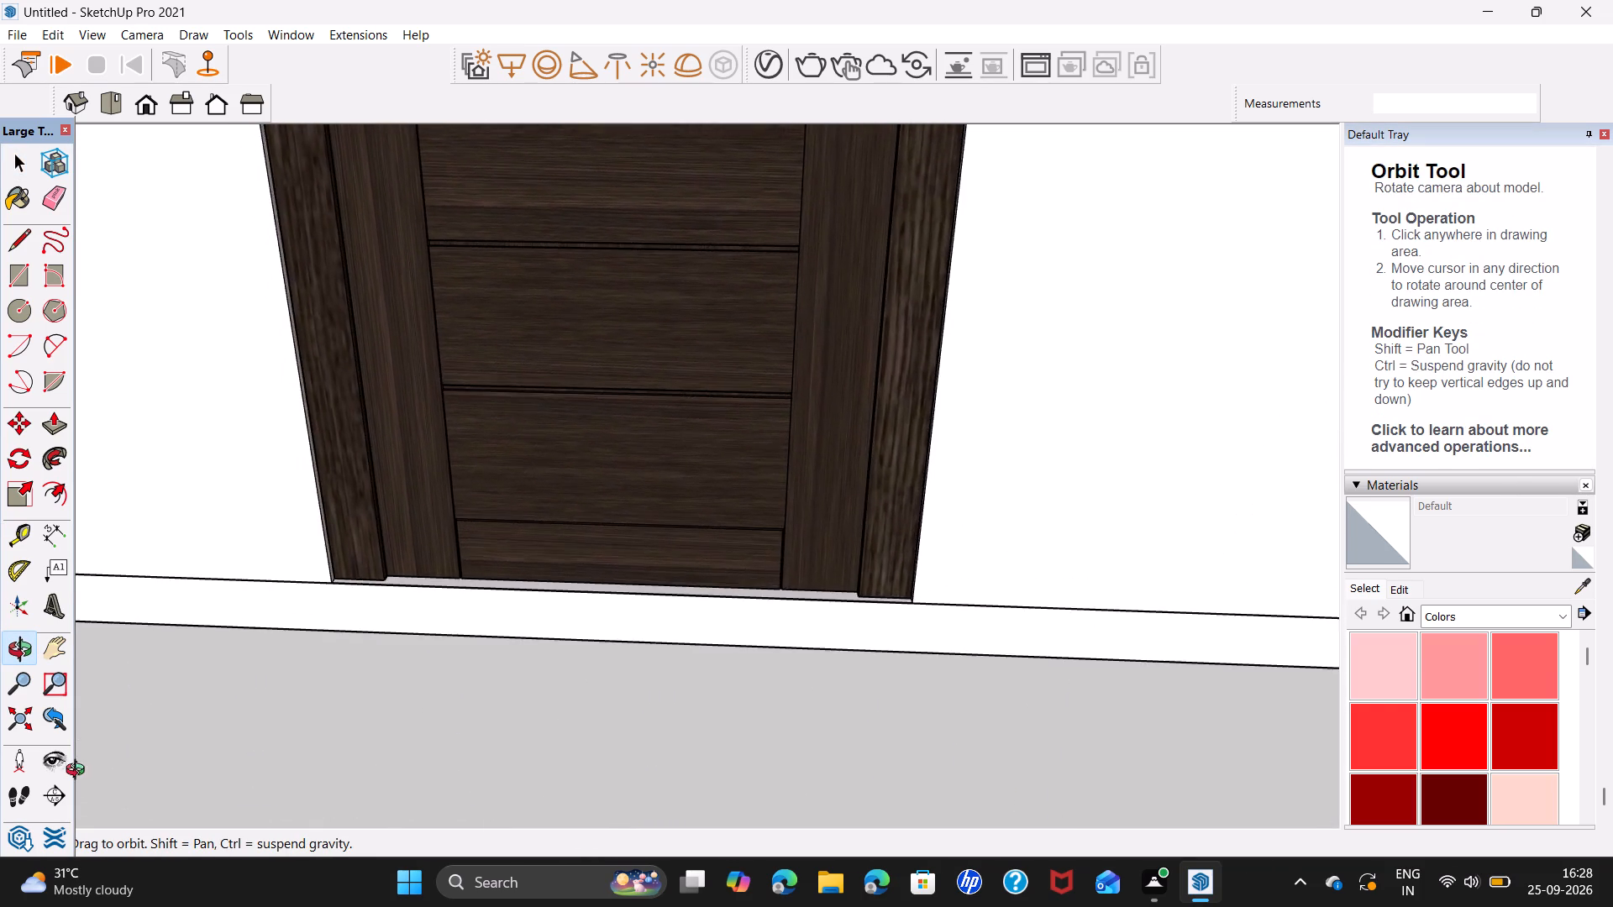
pyautogui.moveTo(79, 772); pyautogui.dragTo(770, 640, button='middle')
pyautogui.scroll(-7, 768, 639)
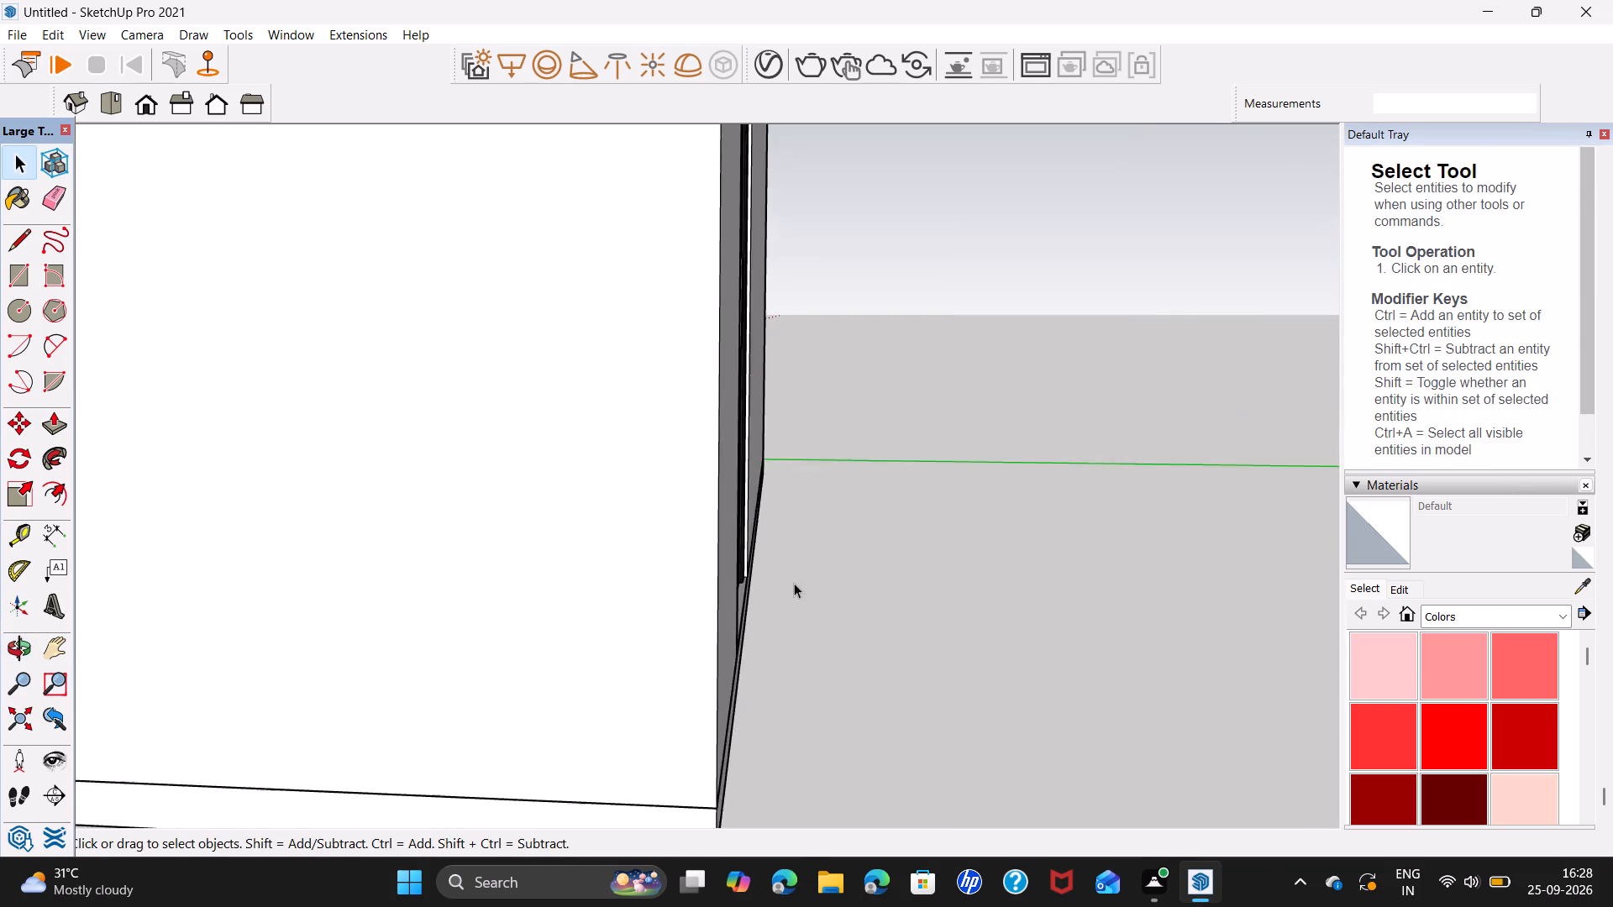
pyautogui.scroll(-6, 794, 583)
pyautogui.click(4, 702)
# Examine the whole kitchen from the open front side with the door and window fitted.
pyautogui.moveTo(191, 620); pyautogui.dragTo(804, 648, button='middle')
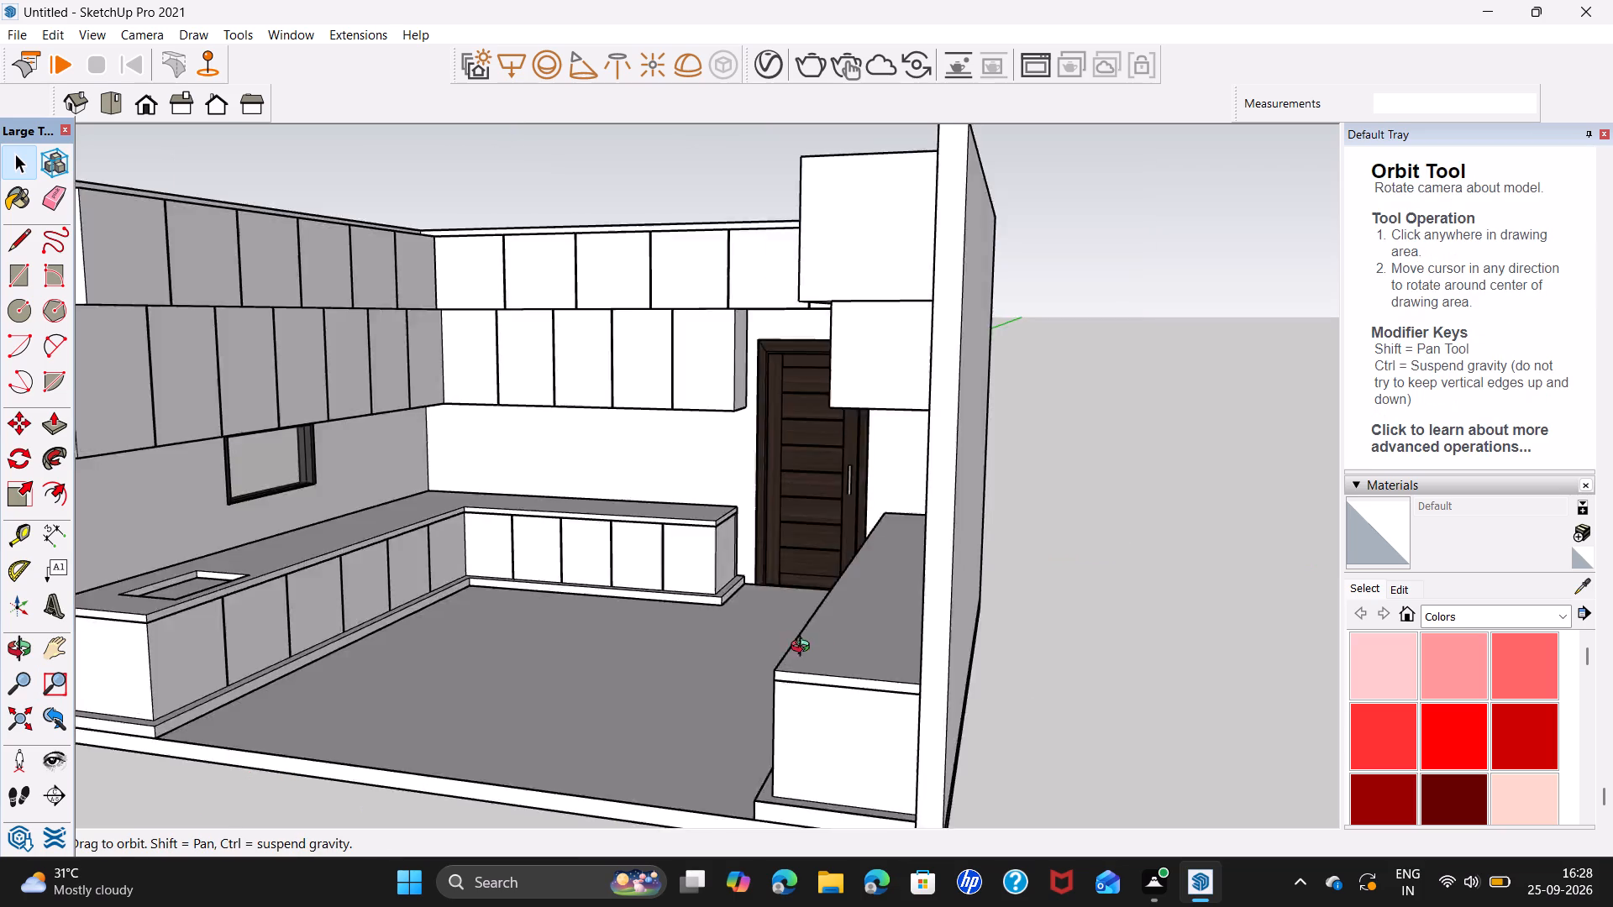
pyautogui.moveTo(804, 648); pyautogui.dragTo(965, 627, button='middle')
pyautogui.moveTo(977, 611); pyautogui.dragTo(910, 586, button='middle')
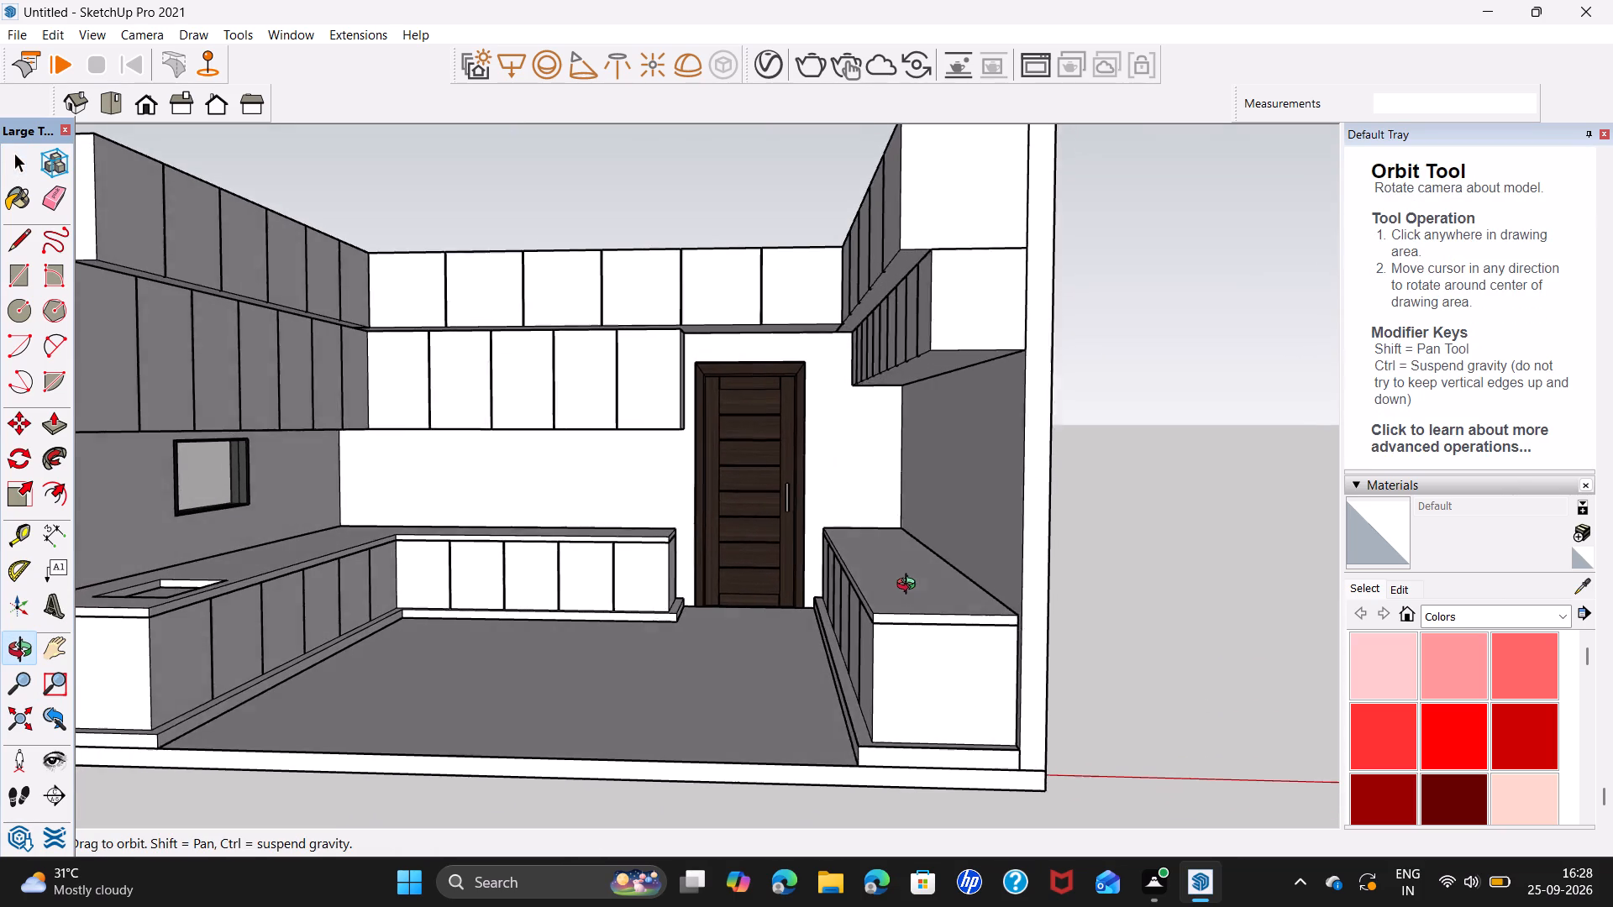
pyautogui.moveTo(910, 586); pyautogui.dragTo(901, 585, button='middle')
pyautogui.press('space')
pyautogui.scroll(-2, 680, 628)
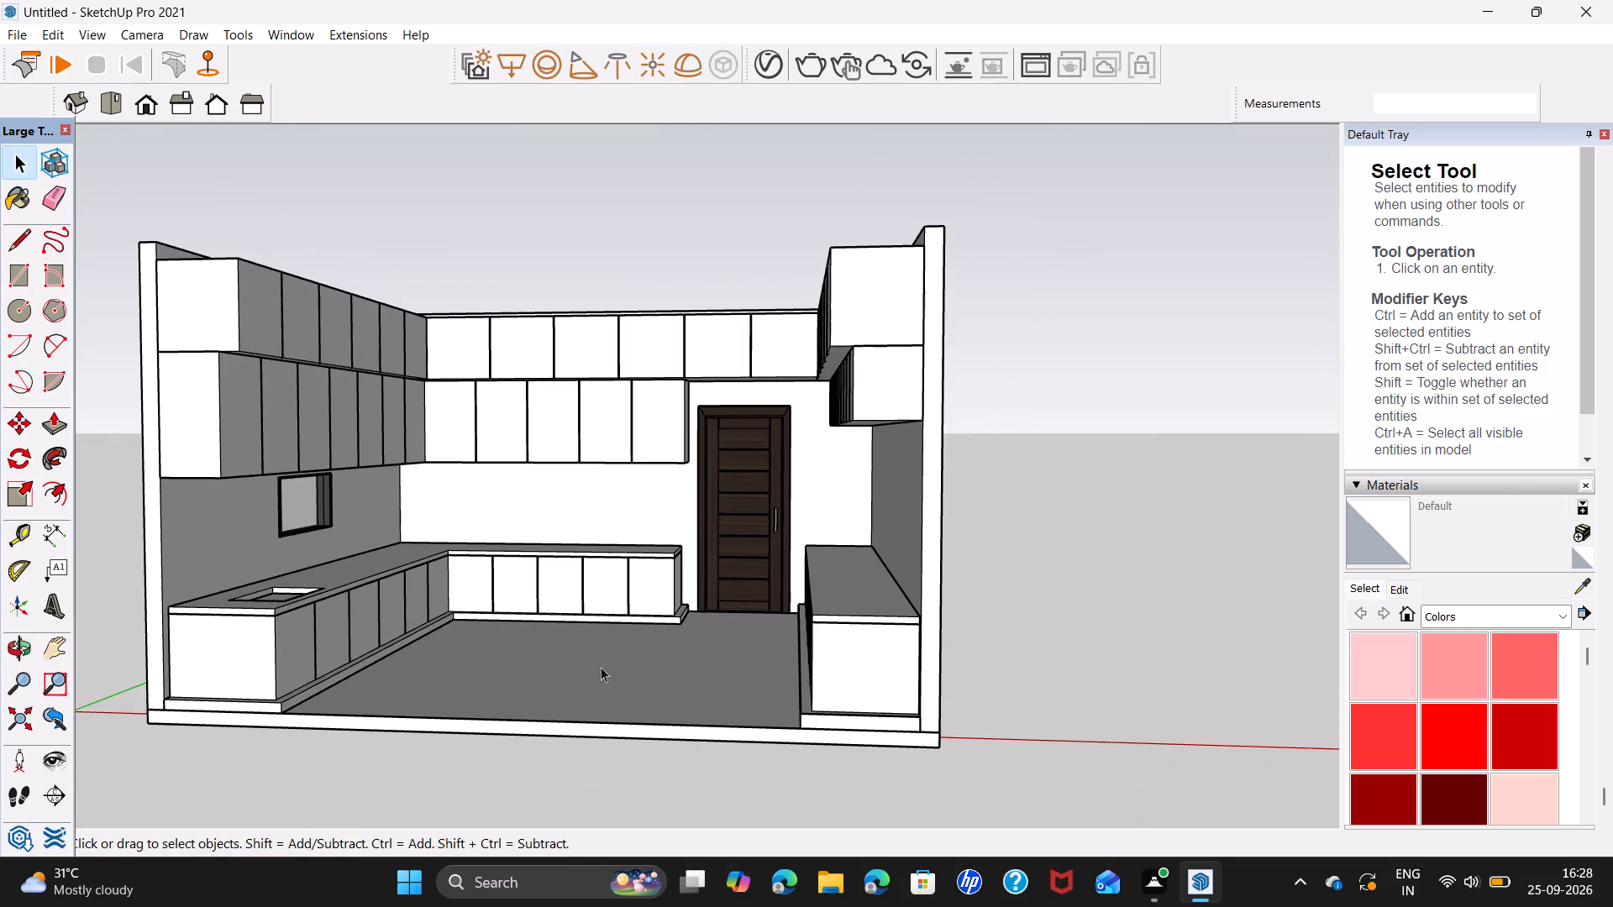
pyautogui.middleClick(601, 667)
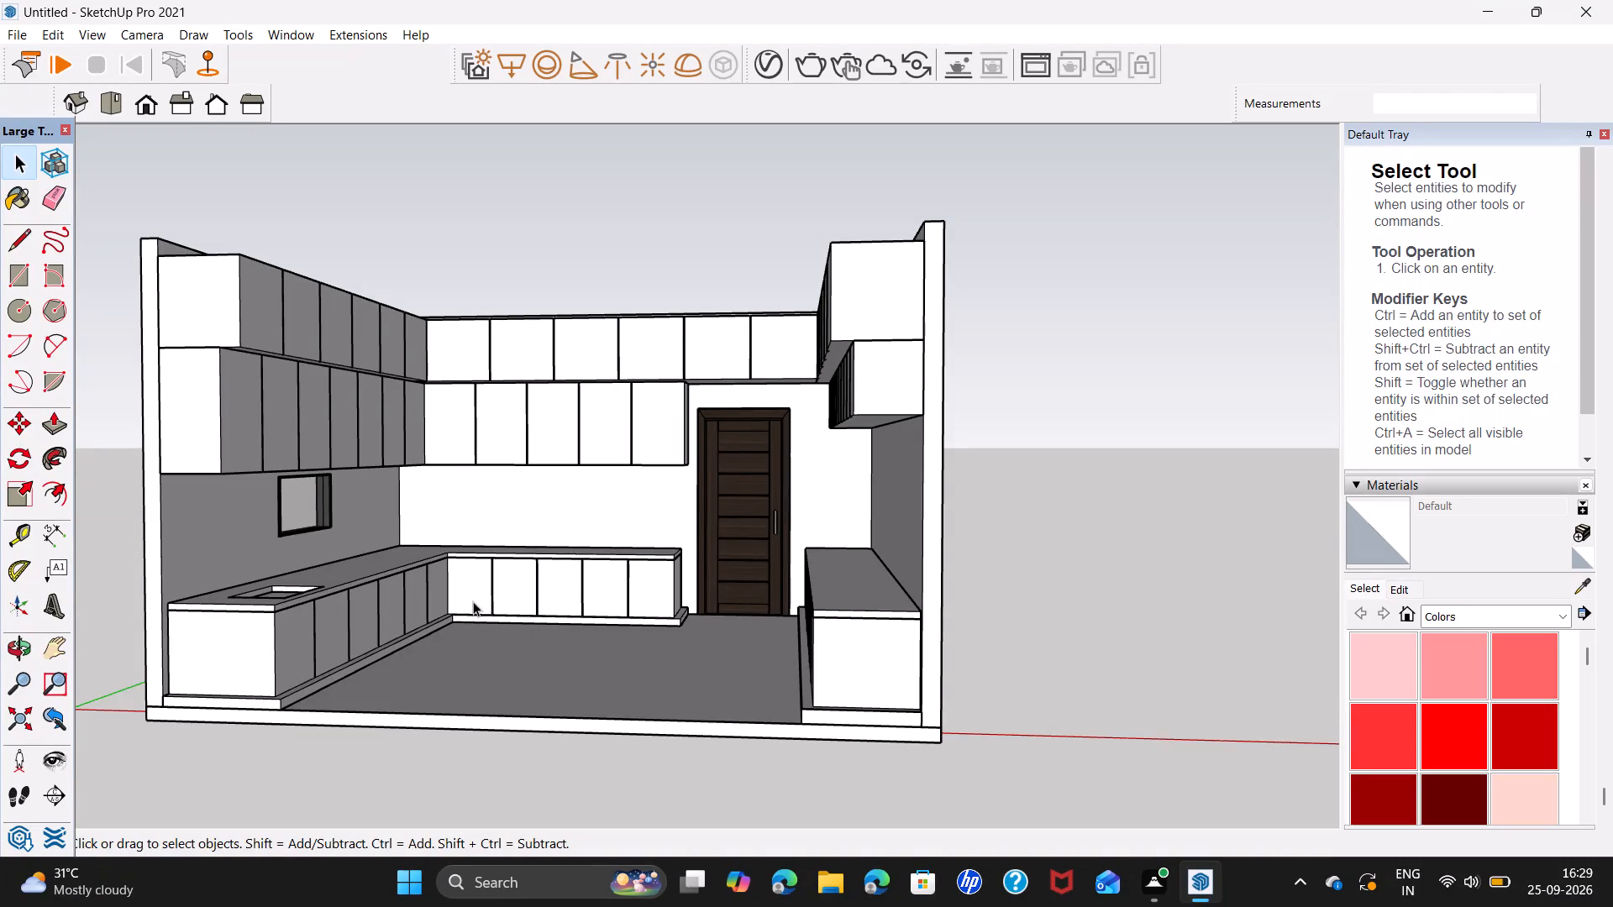
pyautogui.moveTo(473, 601); pyautogui.dragTo(470, 642, button='middle')
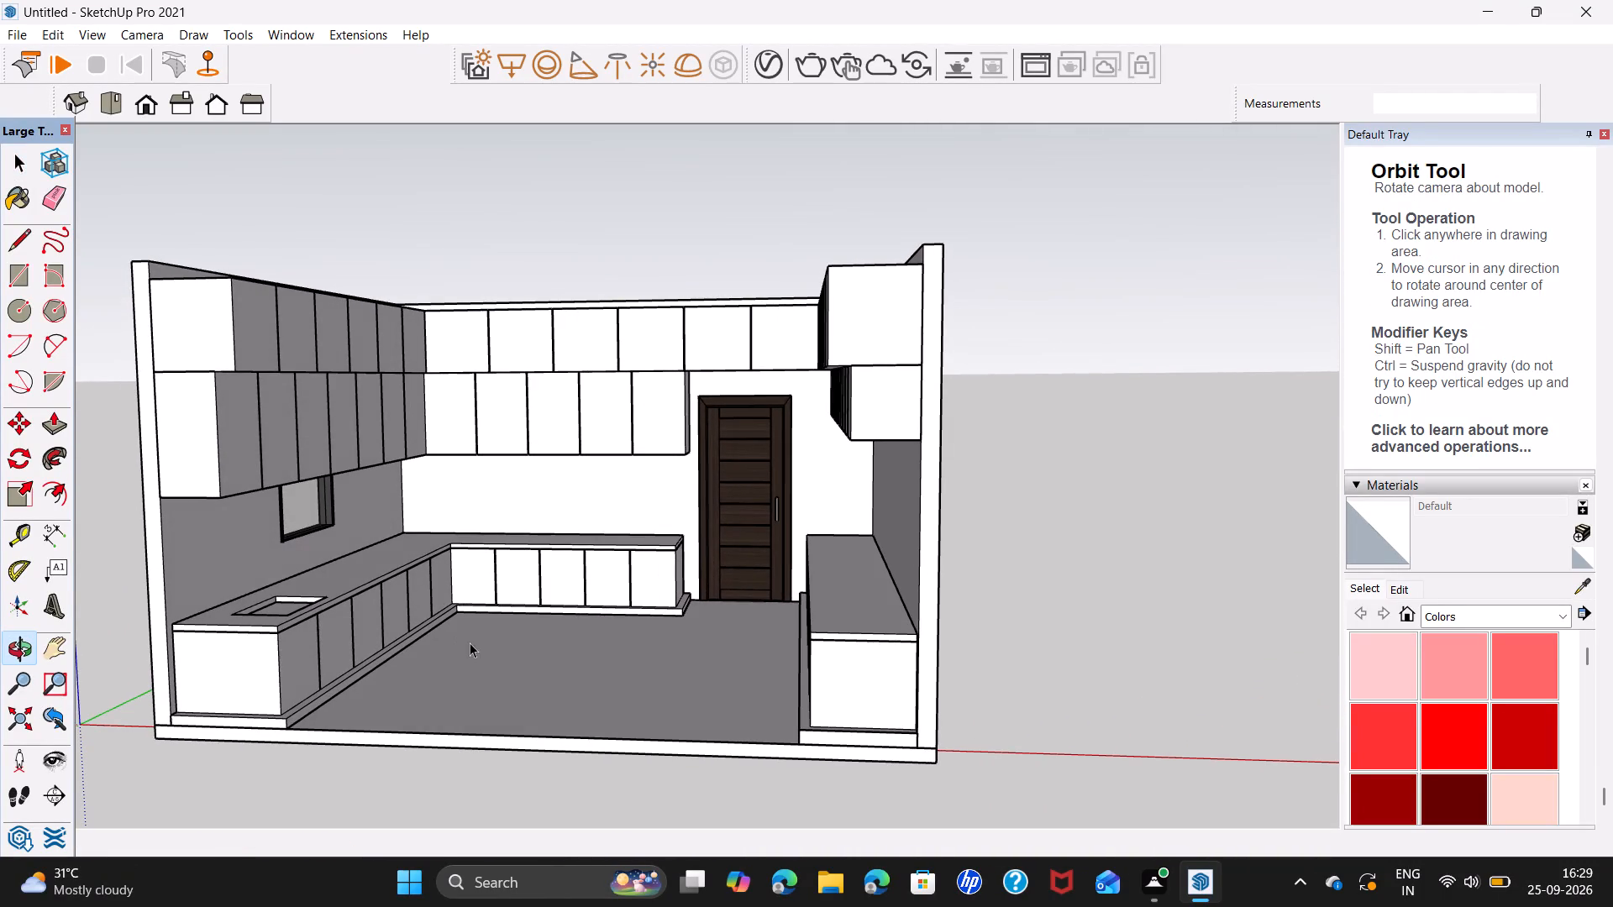
# Draw a 1' 3 3/8" by 3' 7" rectangle on the window wall, in the inner corner directly beneath the wall cabinets.
pyautogui.moveTo(472, 588); pyautogui.dragTo(524, 595, button='middle')
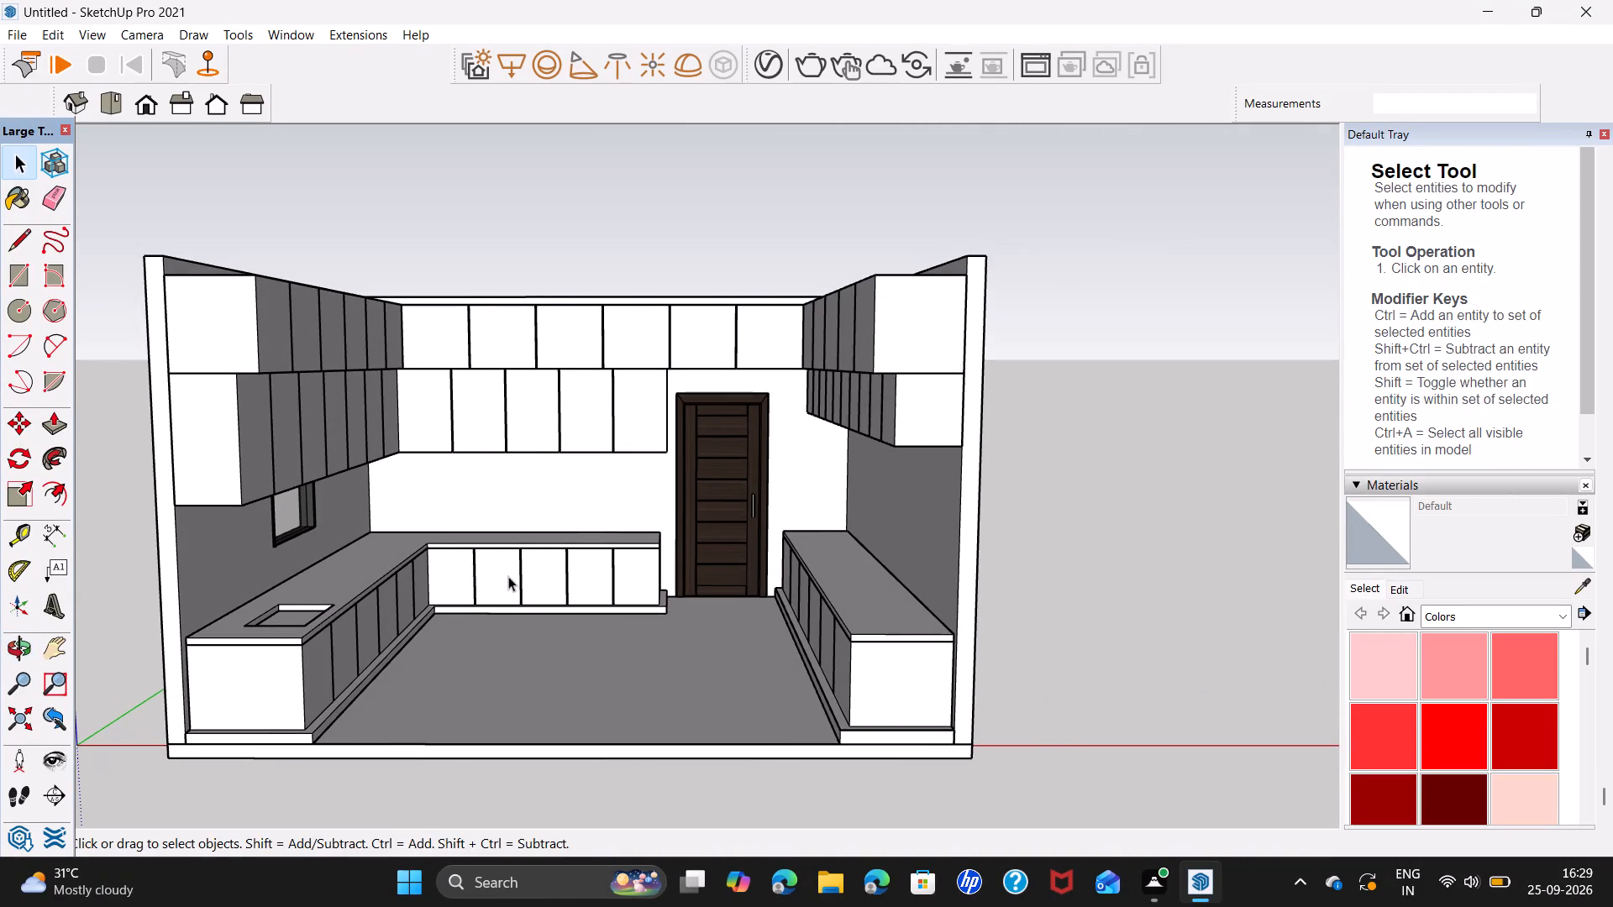
pyautogui.moveTo(508, 576); pyautogui.dragTo(618, 581, button='middle')
pyautogui.scroll(3, 629, 599)
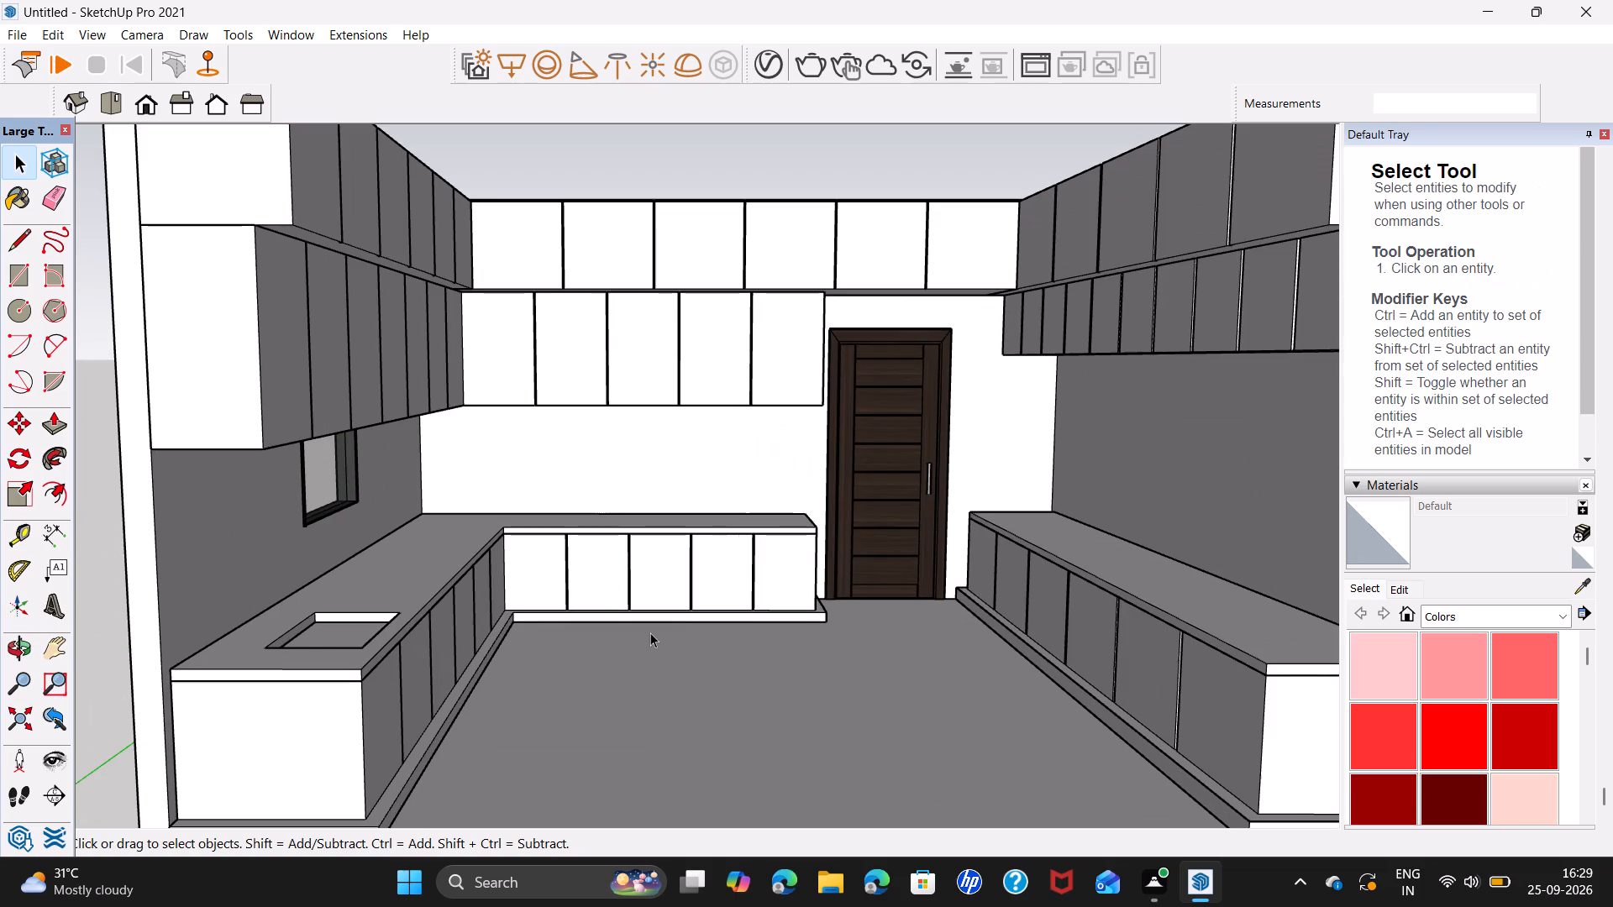
pyautogui.moveTo(670, 624); pyautogui.dragTo(644, 682, button='middle')
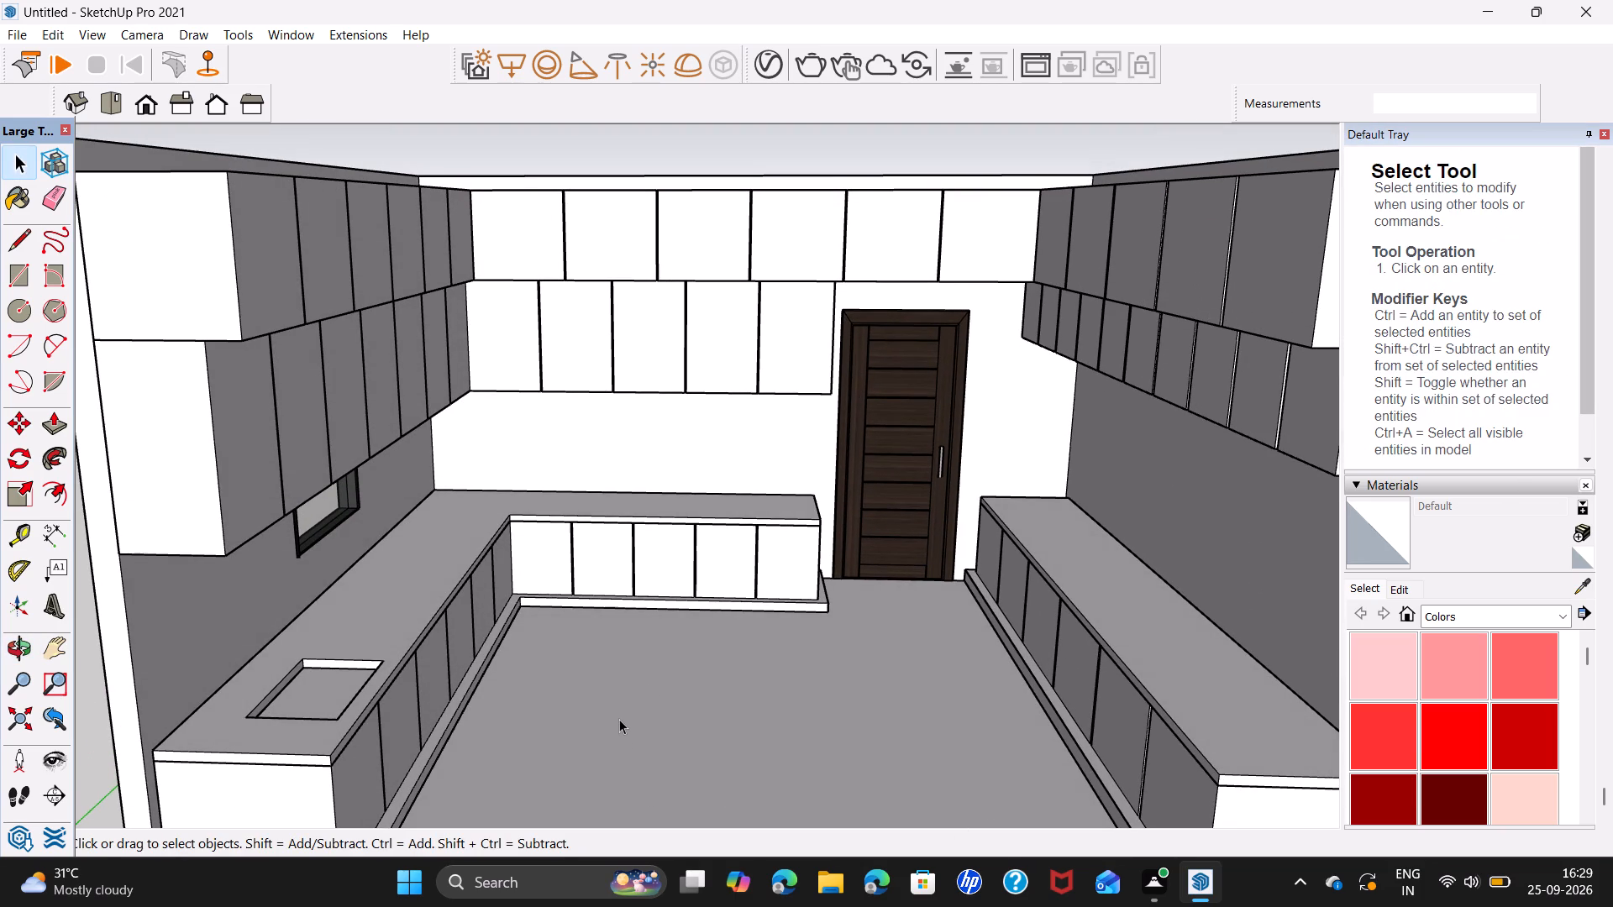
pyautogui.scroll(3, 457, 444)
pyautogui.moveTo(493, 487); pyautogui.dragTo(355, 374, button='middle')
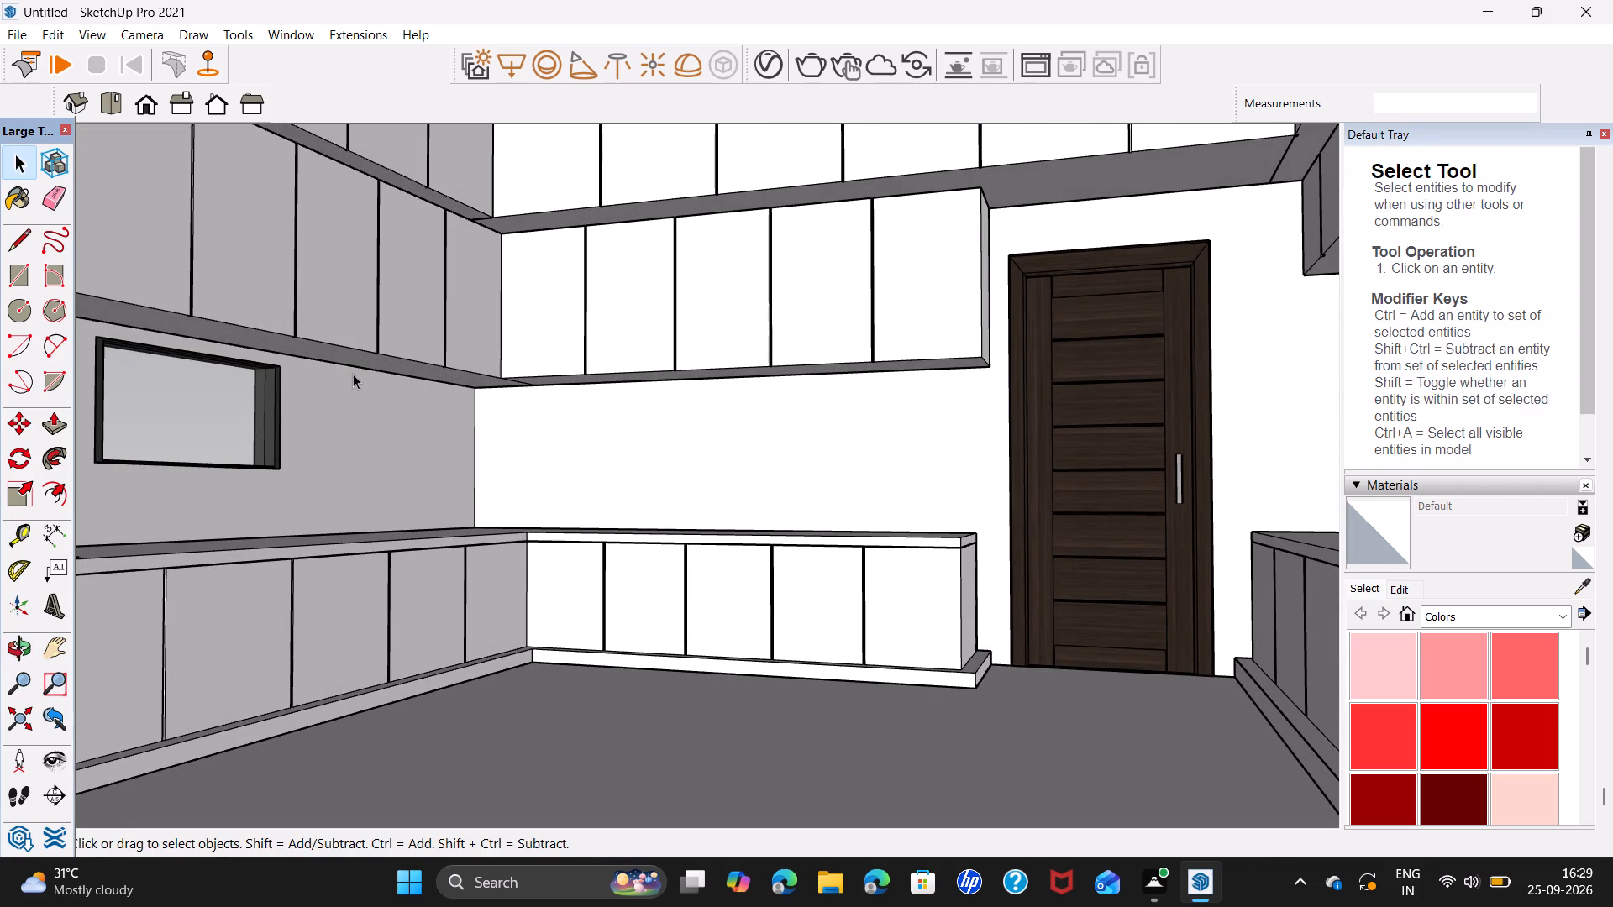
pyautogui.press('r')
pyautogui.click(475, 388)
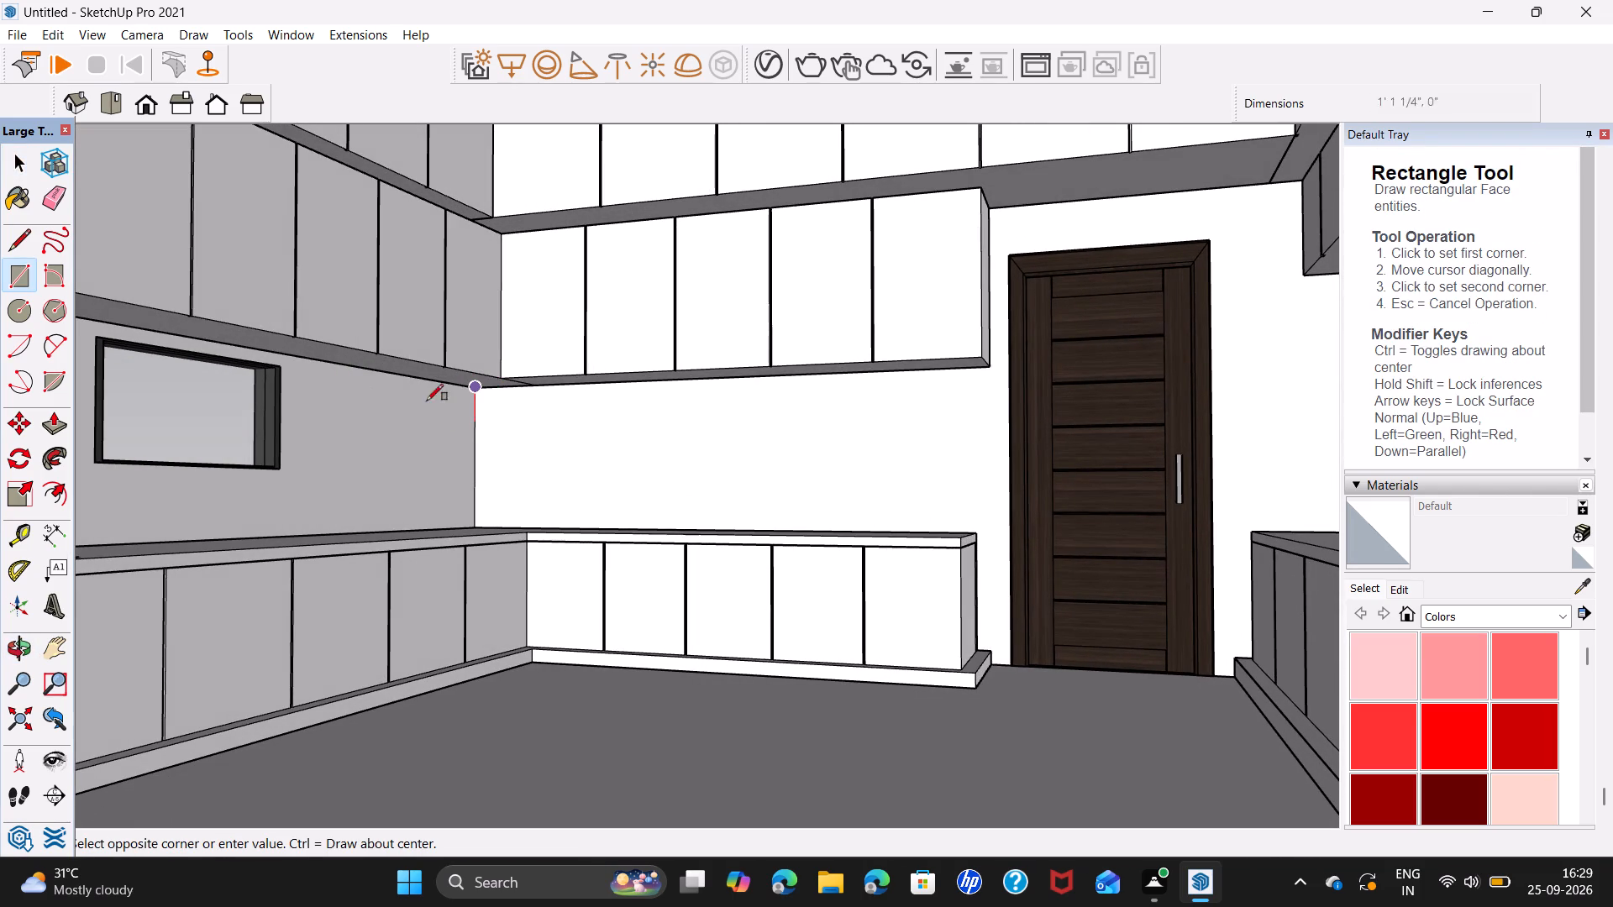
pyautogui.click(376, 438)
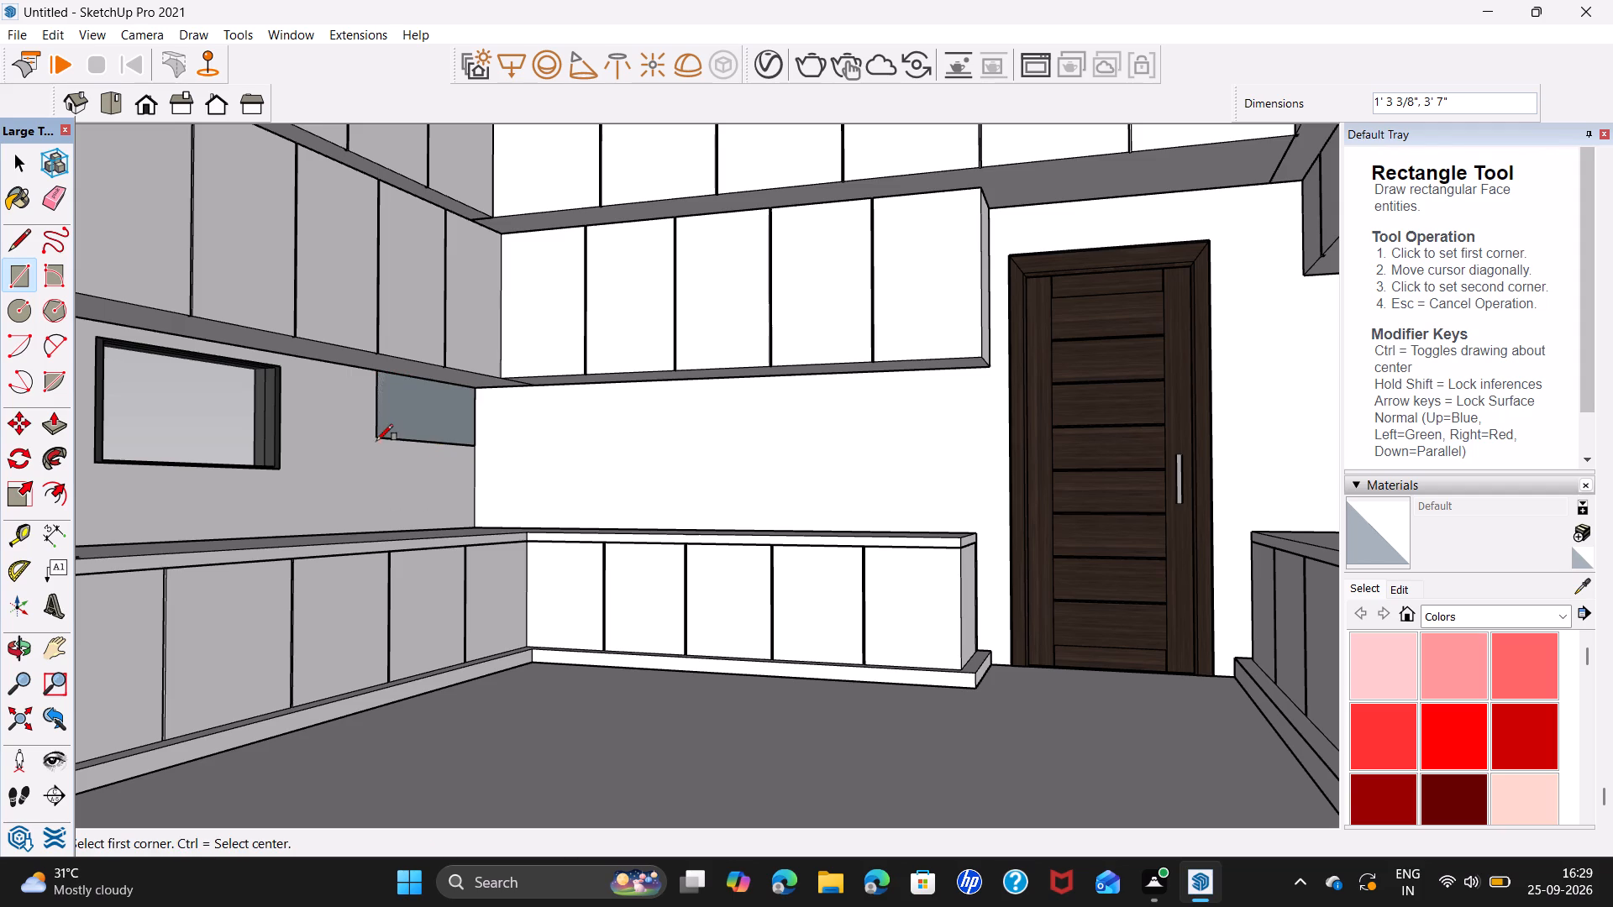
# Reverse the face of the new corner rectangle on the window wall.
pyautogui.press('space')
pyautogui.click(440, 406)
pyautogui.rightClick(441, 406)
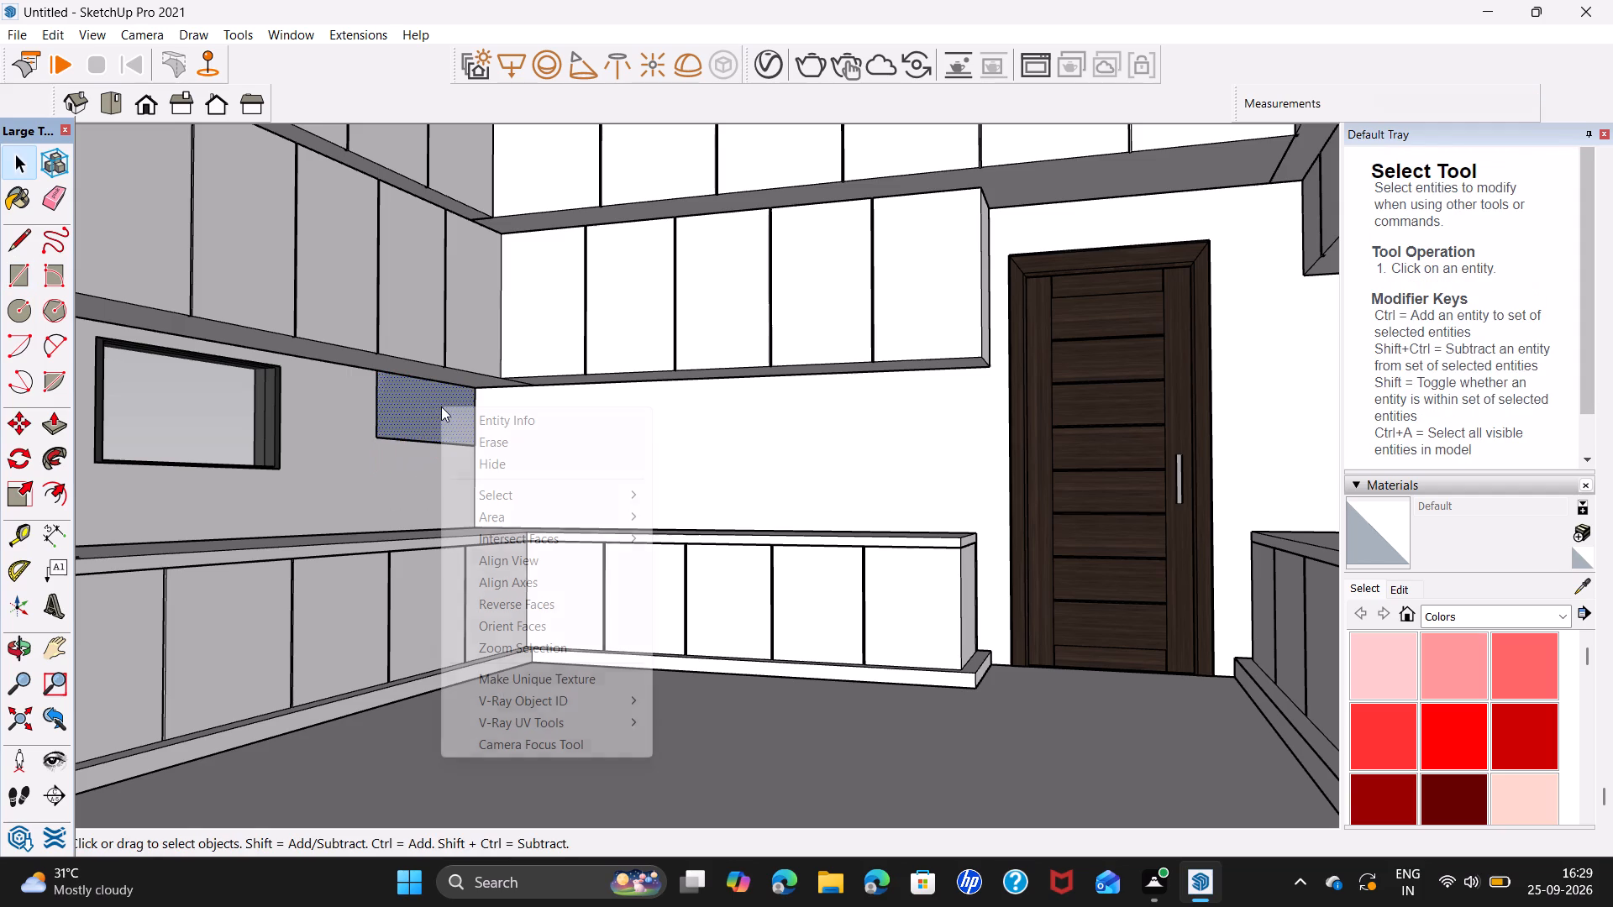
pyautogui.click(539, 600)
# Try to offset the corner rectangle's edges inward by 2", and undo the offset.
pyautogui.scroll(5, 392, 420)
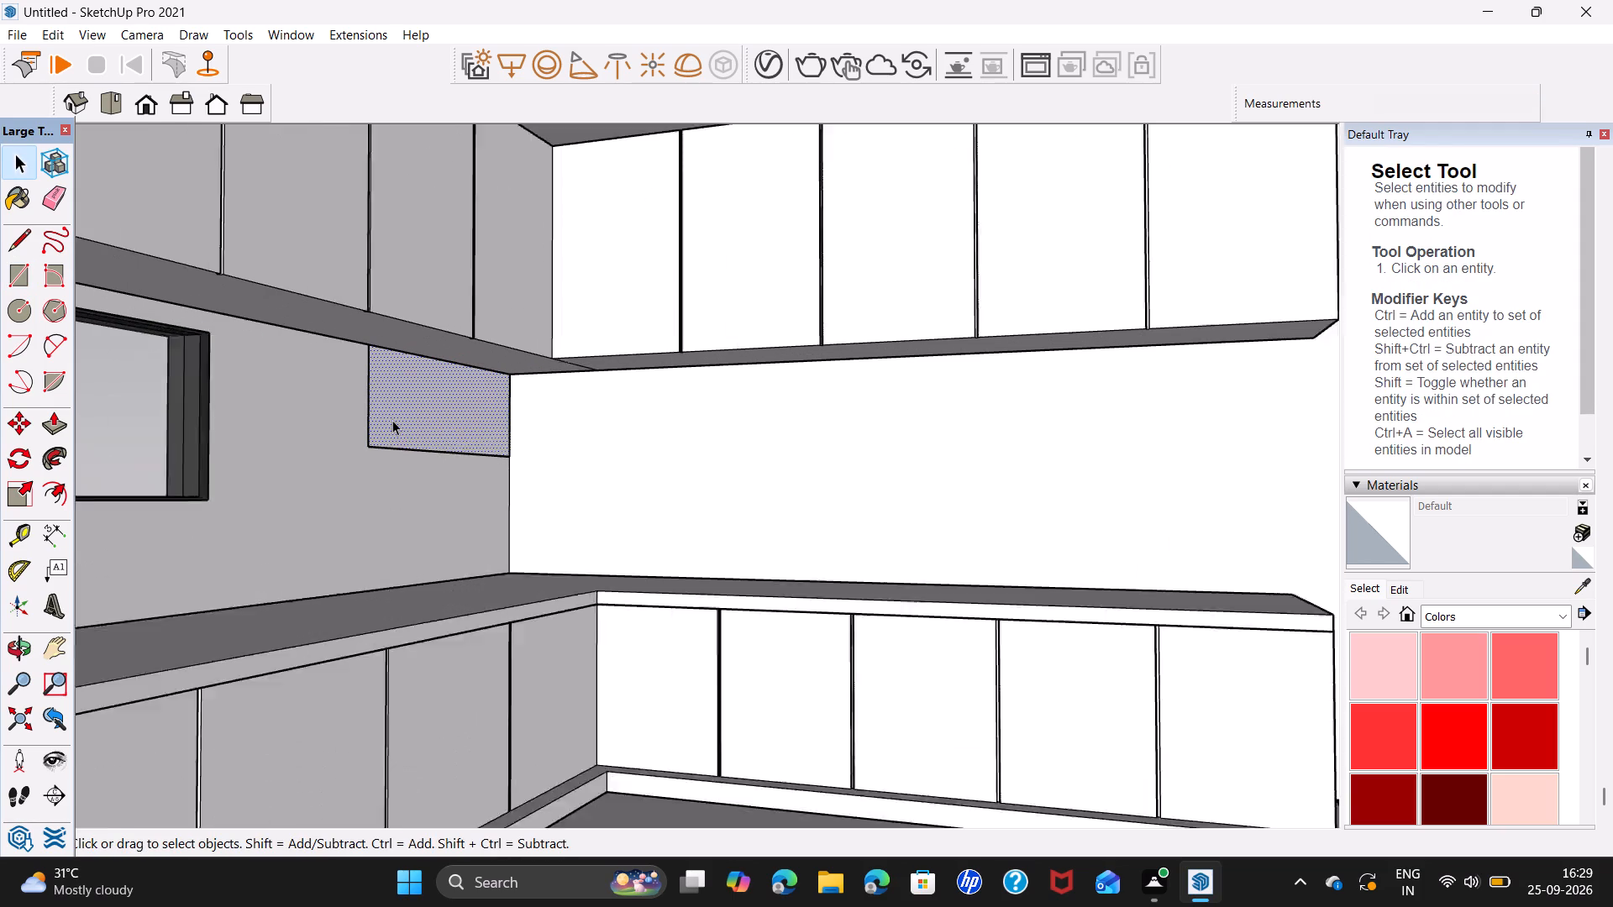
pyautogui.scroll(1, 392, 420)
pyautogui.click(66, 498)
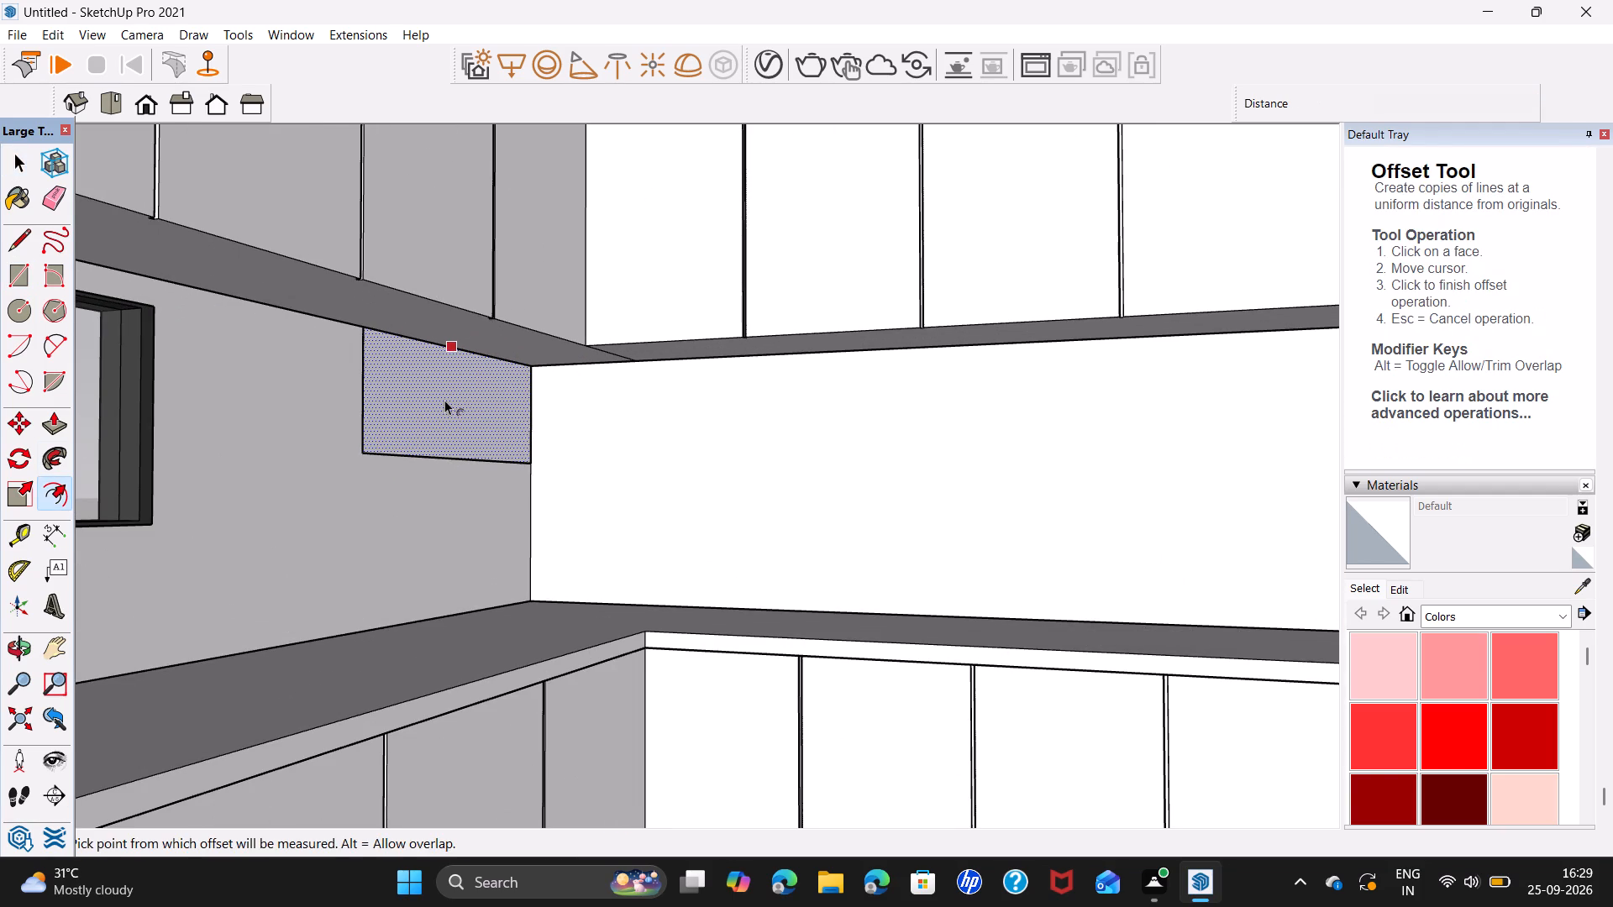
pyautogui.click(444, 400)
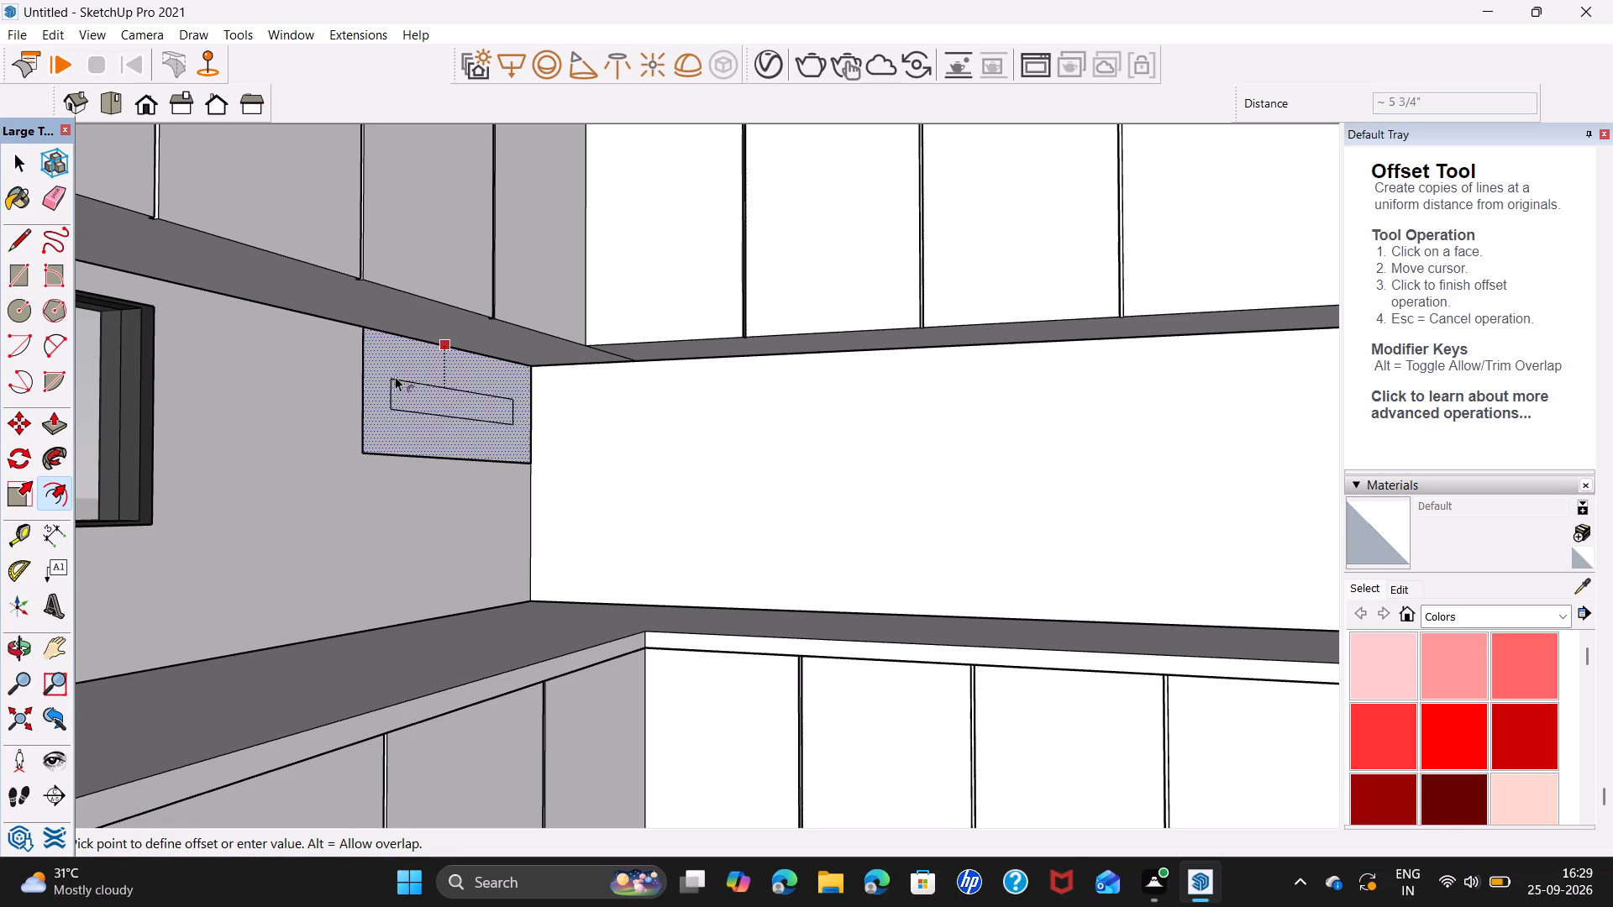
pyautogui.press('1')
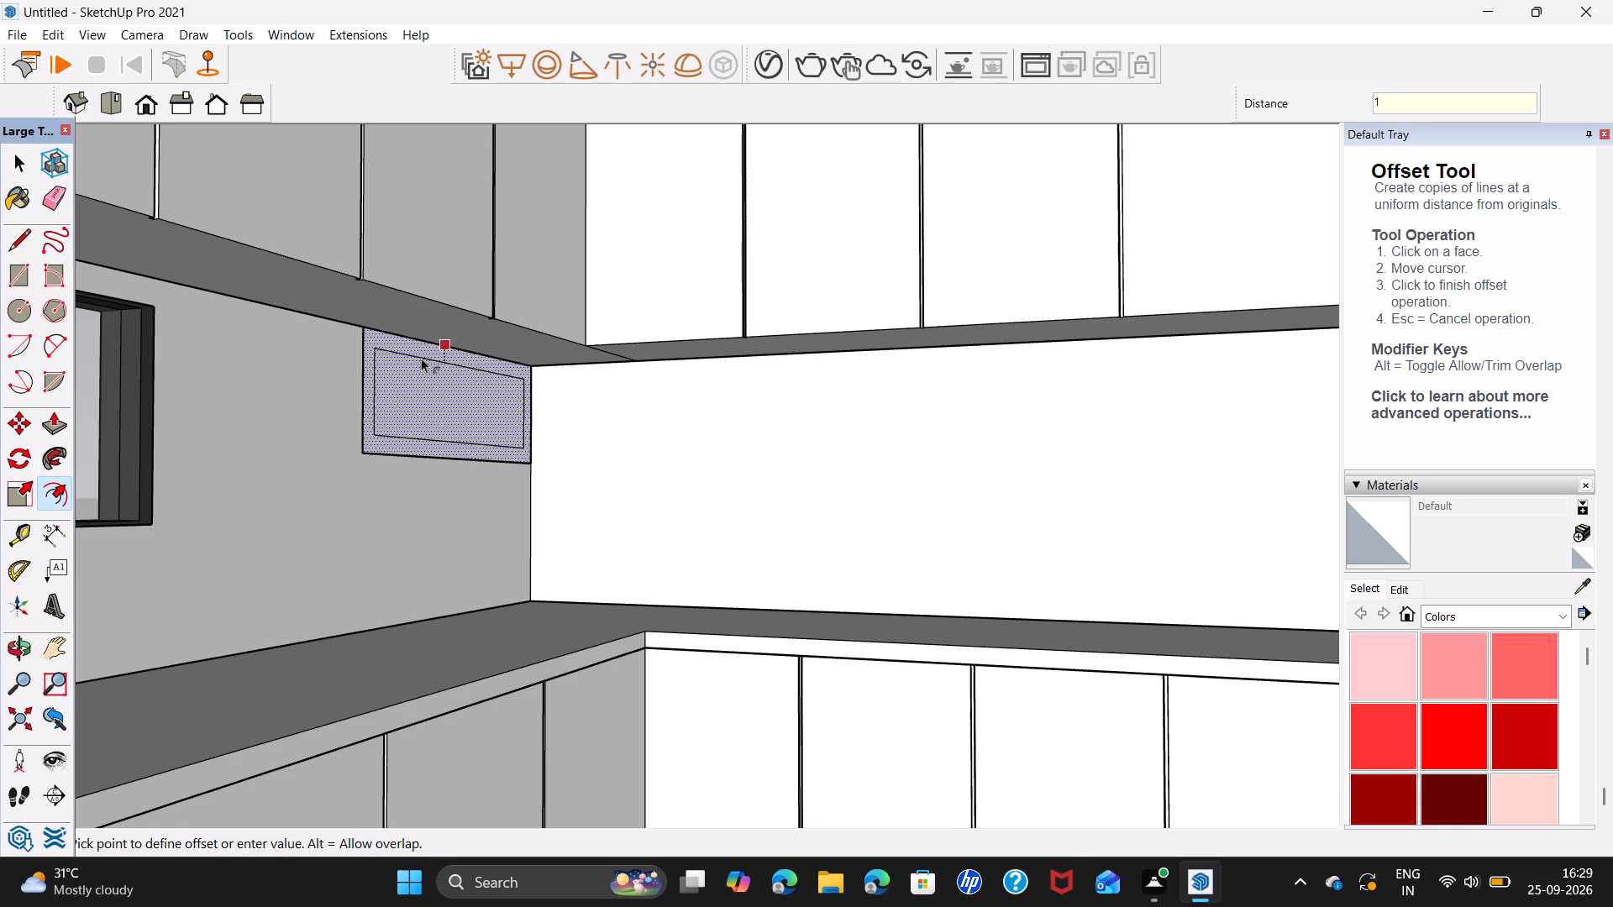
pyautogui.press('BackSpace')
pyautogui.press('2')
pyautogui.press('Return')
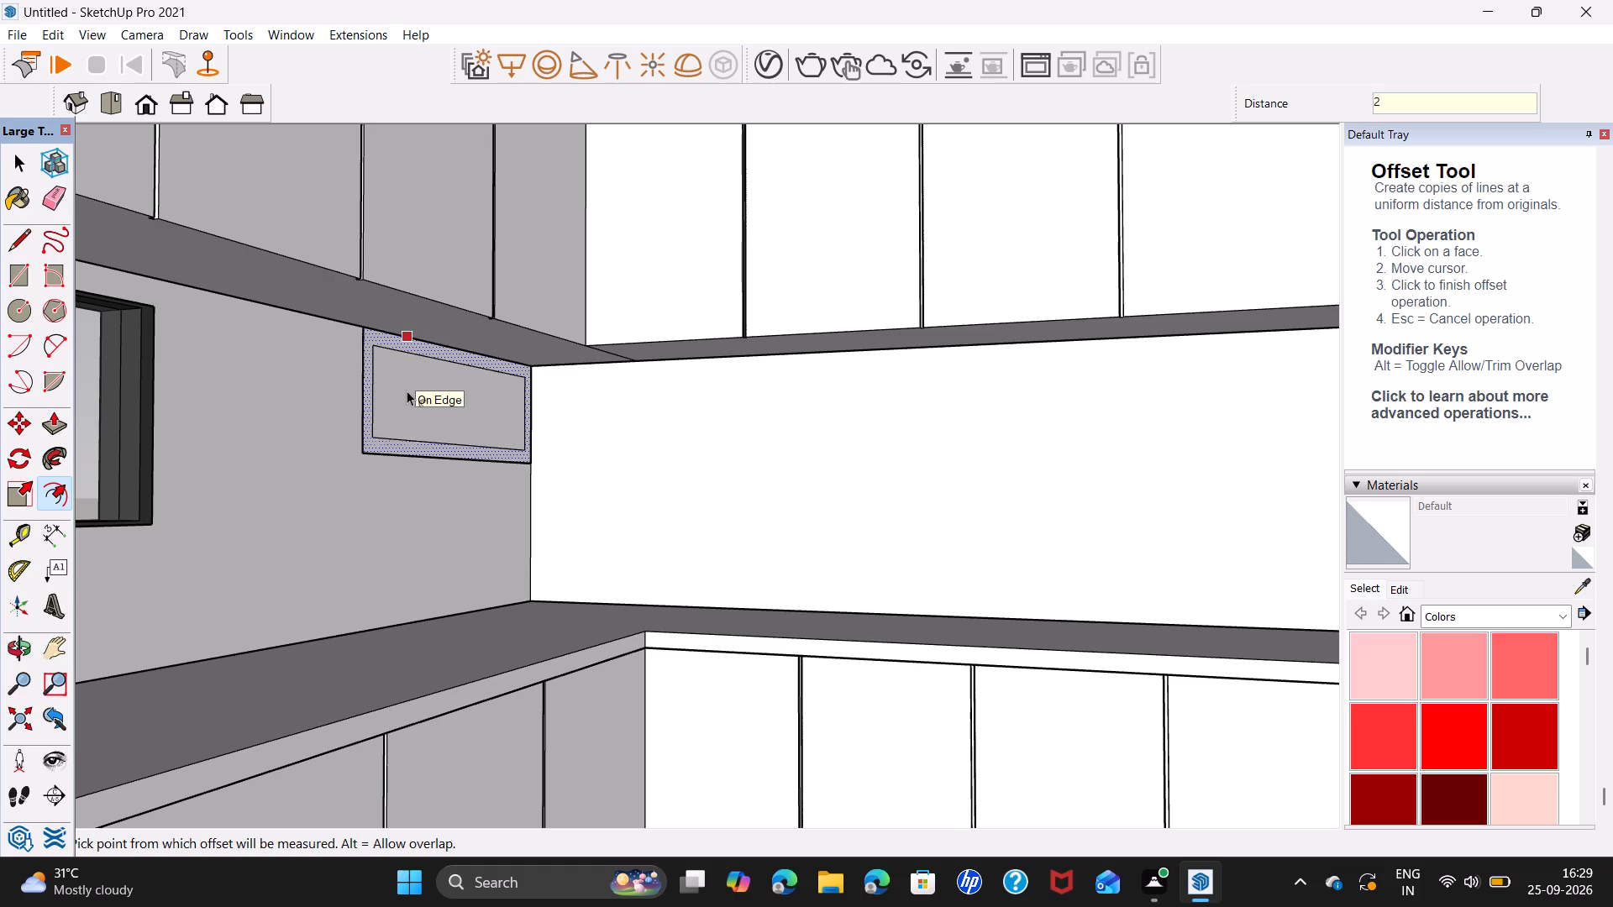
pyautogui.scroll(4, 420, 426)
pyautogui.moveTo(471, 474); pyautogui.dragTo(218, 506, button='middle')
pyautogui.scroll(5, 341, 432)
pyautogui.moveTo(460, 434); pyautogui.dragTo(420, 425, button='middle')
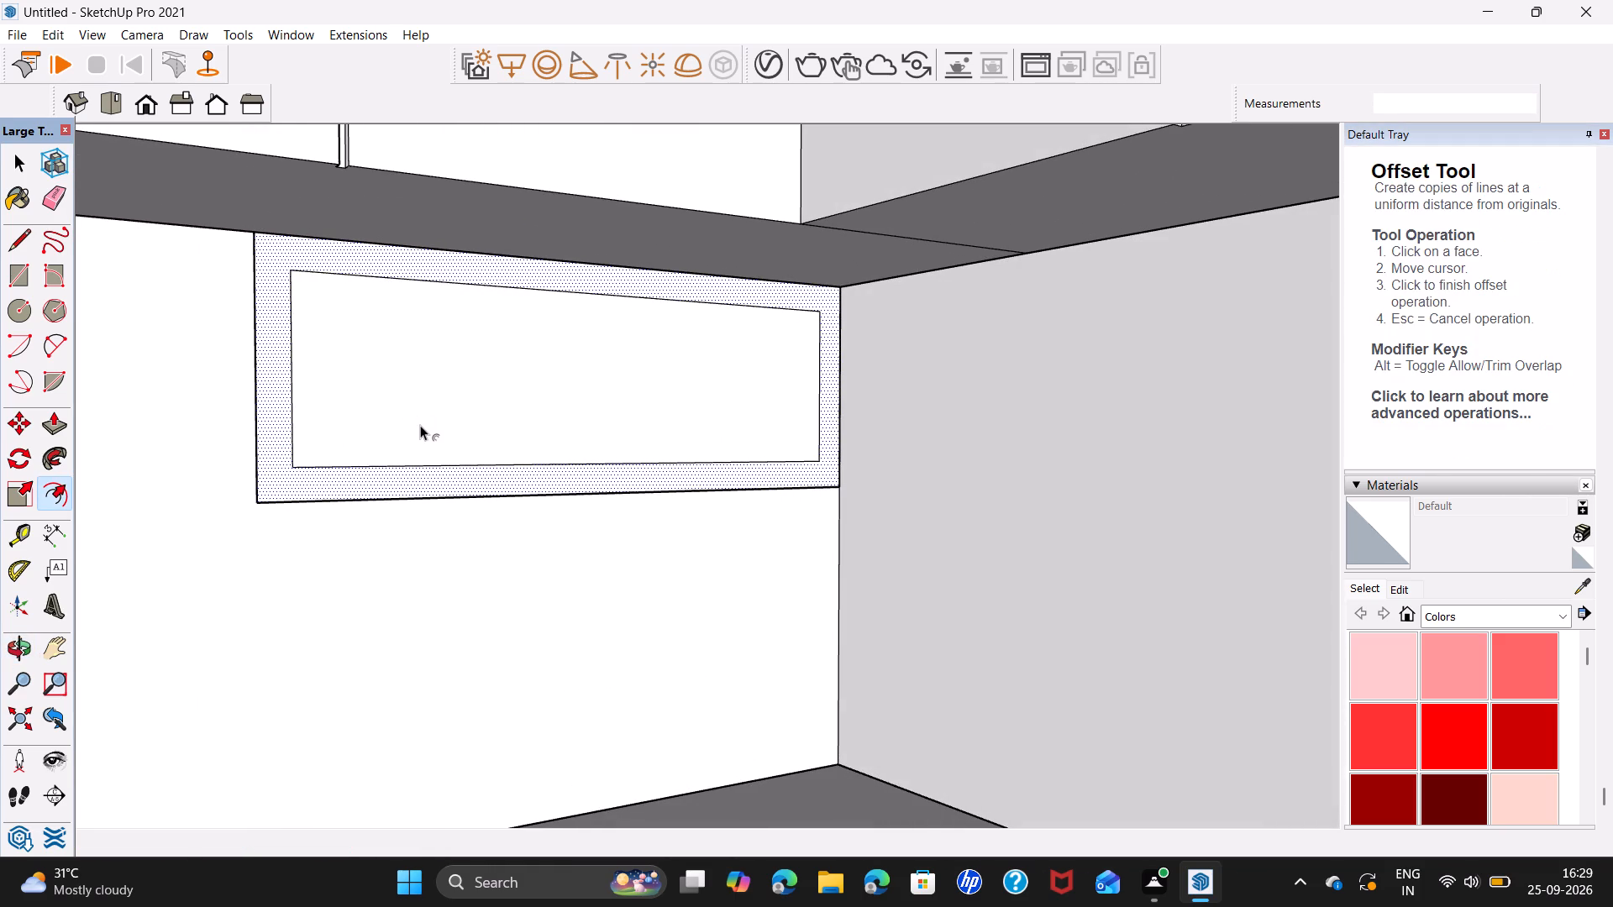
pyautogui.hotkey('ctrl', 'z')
# Offset the corner rectangle's edges inward by 1" to form a thin frame border.
pyautogui.click(427, 475)
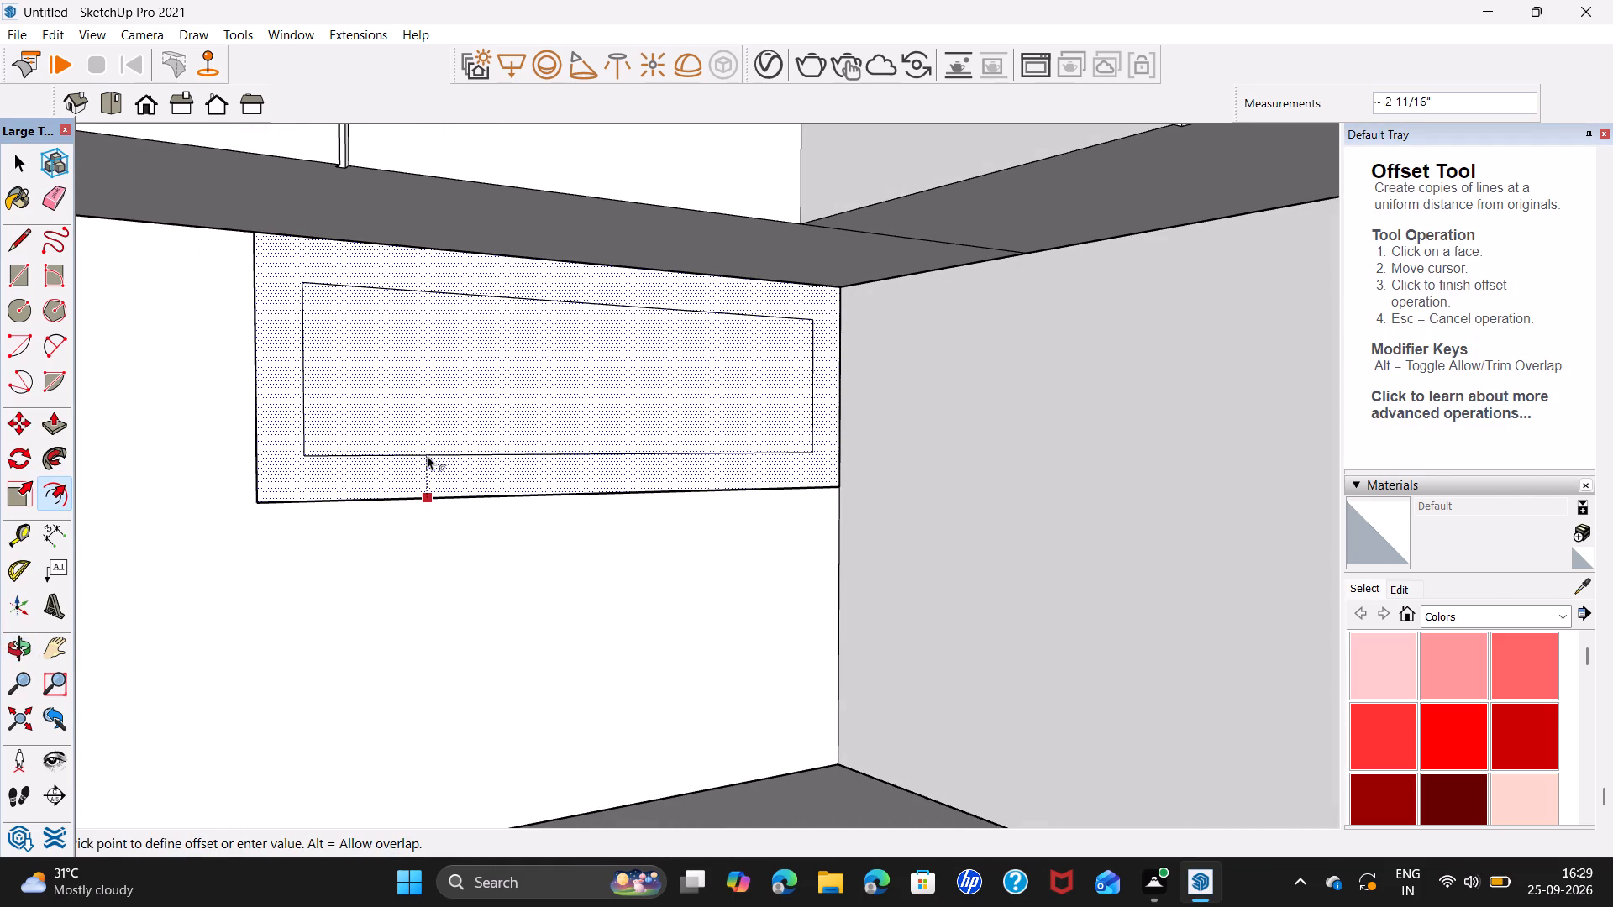
pyautogui.press('1')
pyautogui.press('Return')
pyautogui.press('space')
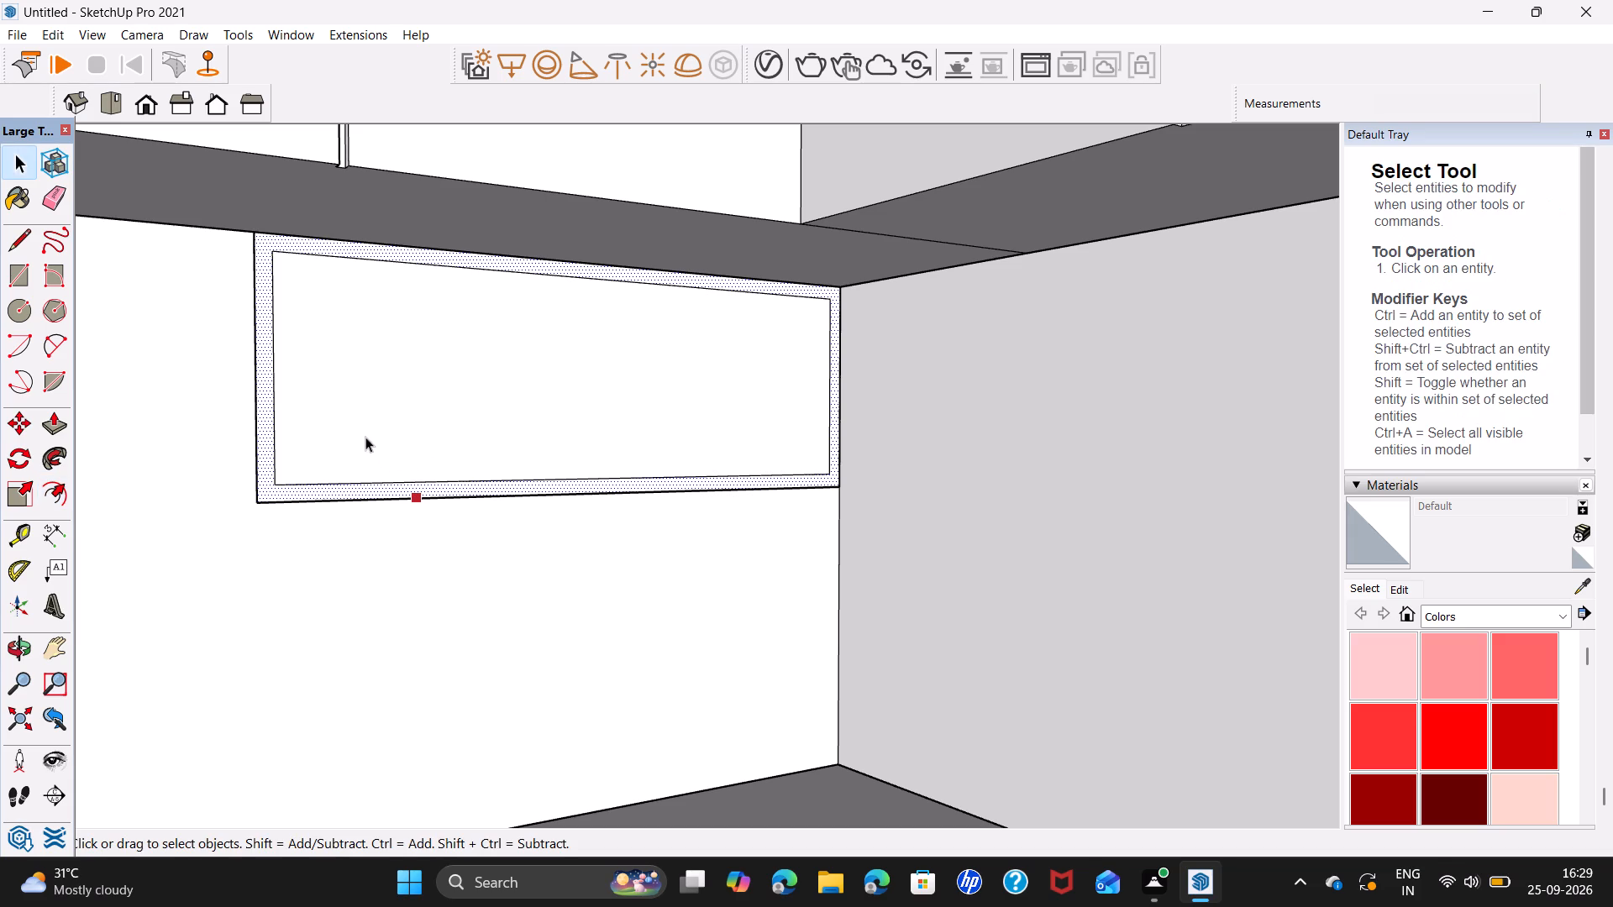
# Push/Pull the frame border out 1' 6" from the wall, level with the cabinet fronts above, leaving the box open in front.
pyautogui.press('p')
pyautogui.click(269, 475)
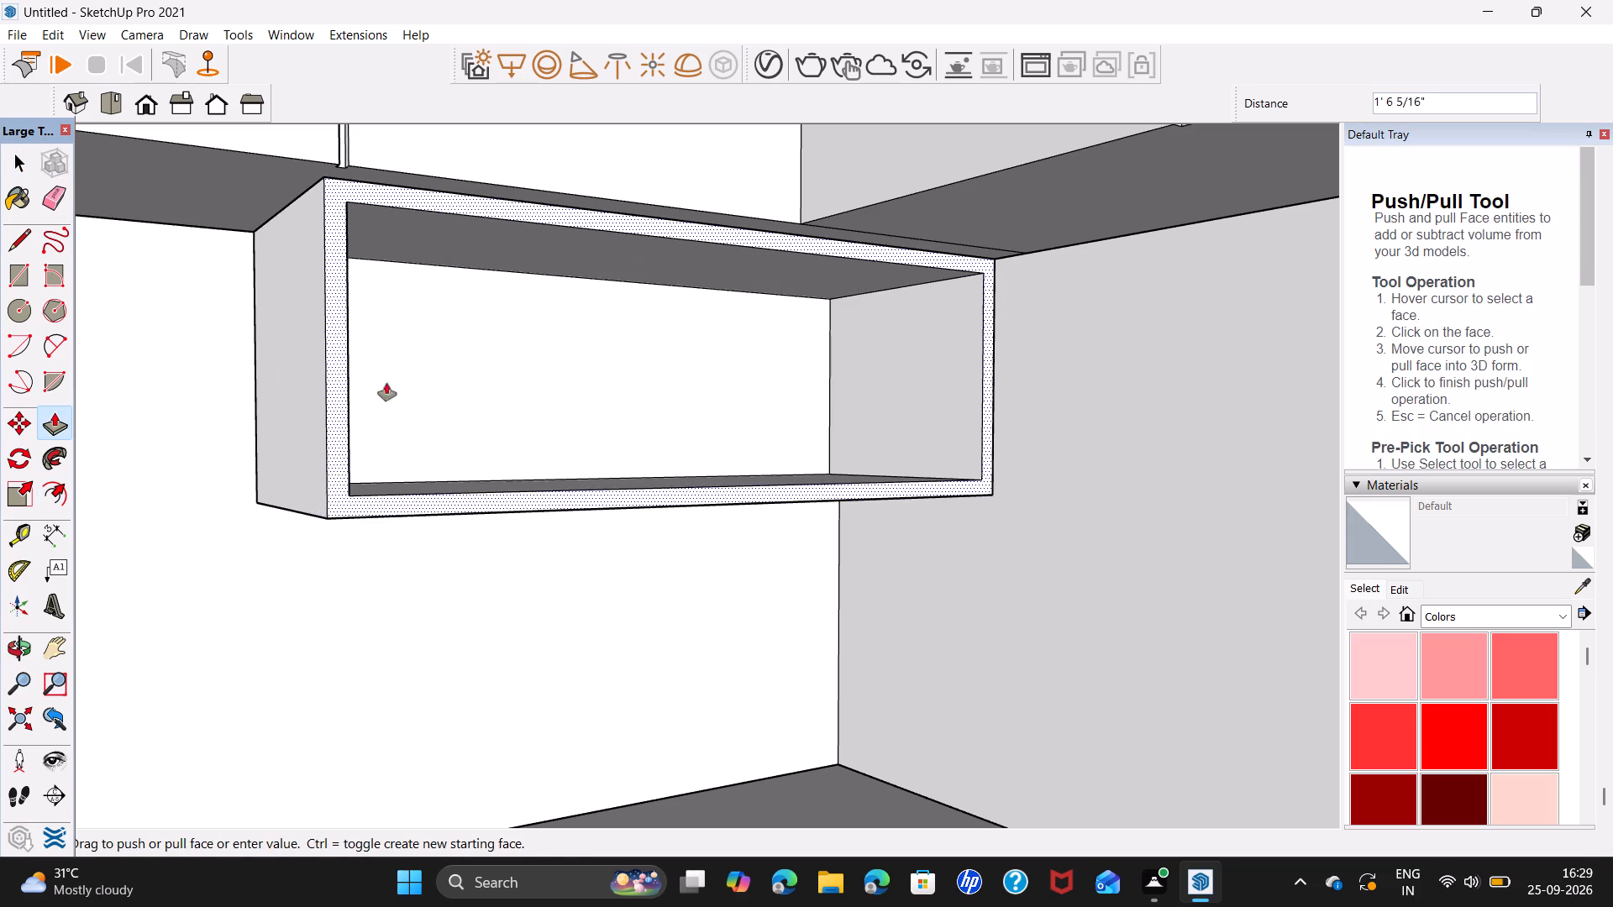
pyautogui.click(265, 152)
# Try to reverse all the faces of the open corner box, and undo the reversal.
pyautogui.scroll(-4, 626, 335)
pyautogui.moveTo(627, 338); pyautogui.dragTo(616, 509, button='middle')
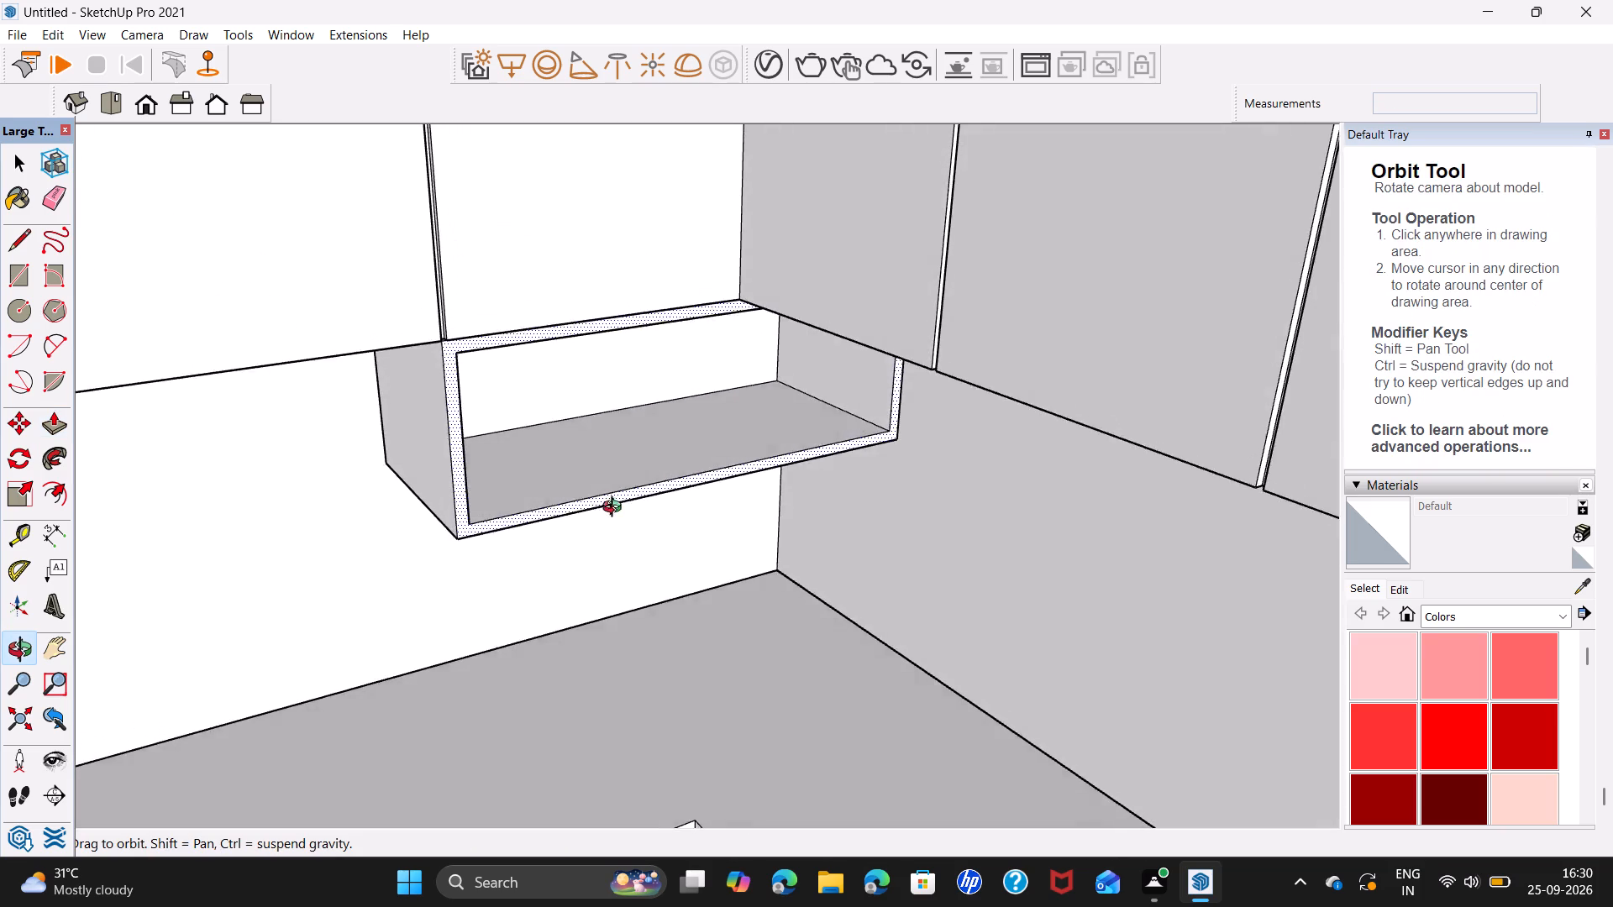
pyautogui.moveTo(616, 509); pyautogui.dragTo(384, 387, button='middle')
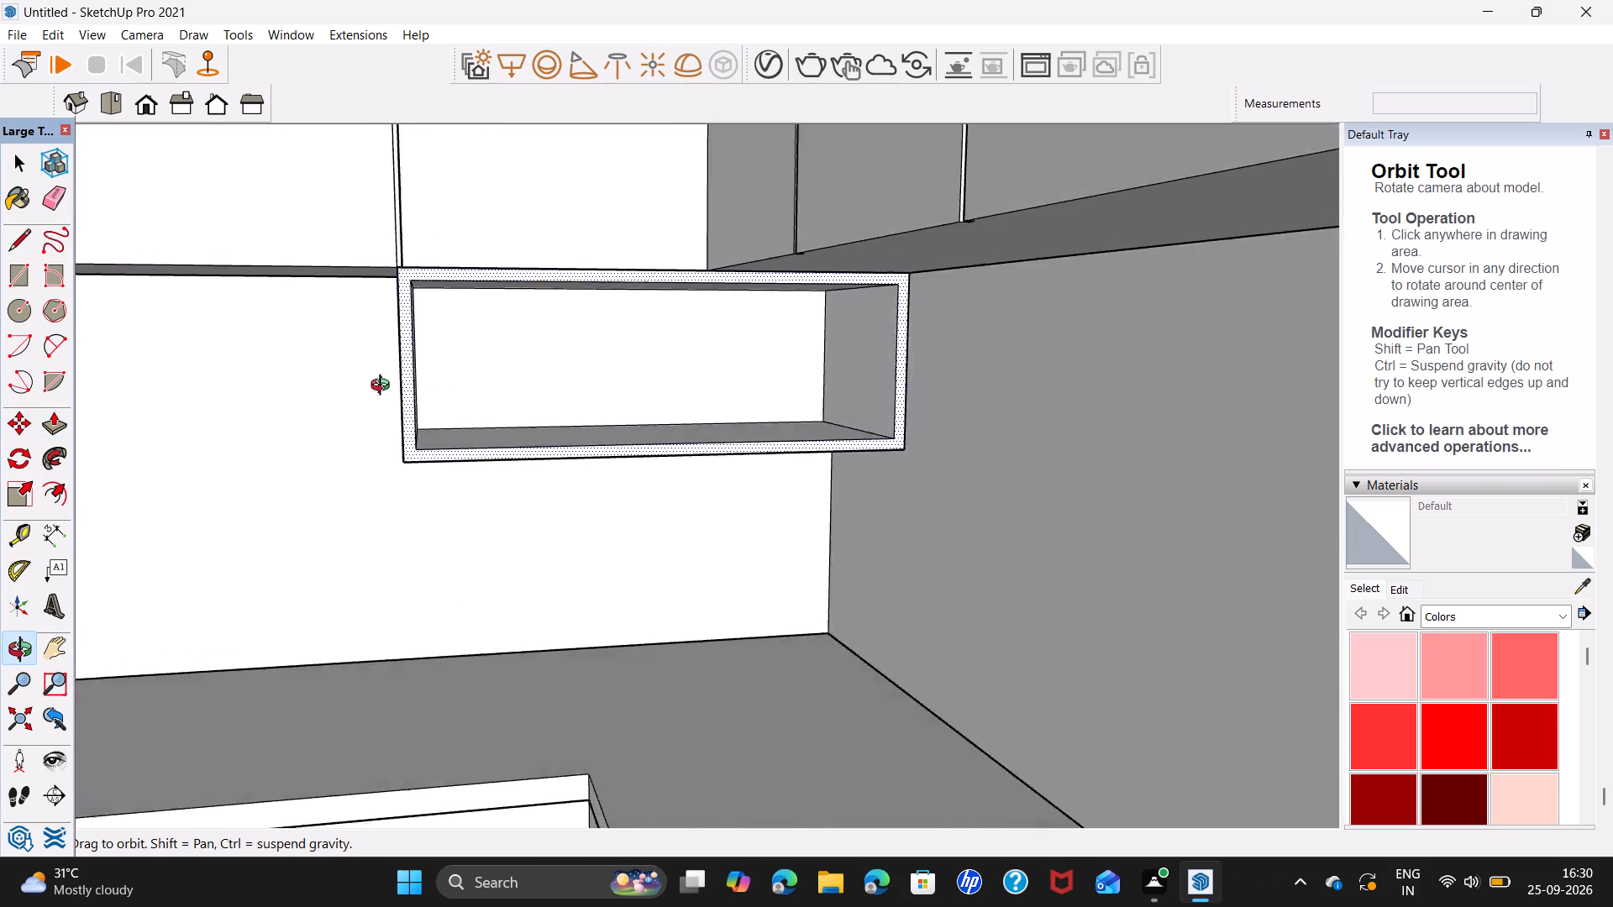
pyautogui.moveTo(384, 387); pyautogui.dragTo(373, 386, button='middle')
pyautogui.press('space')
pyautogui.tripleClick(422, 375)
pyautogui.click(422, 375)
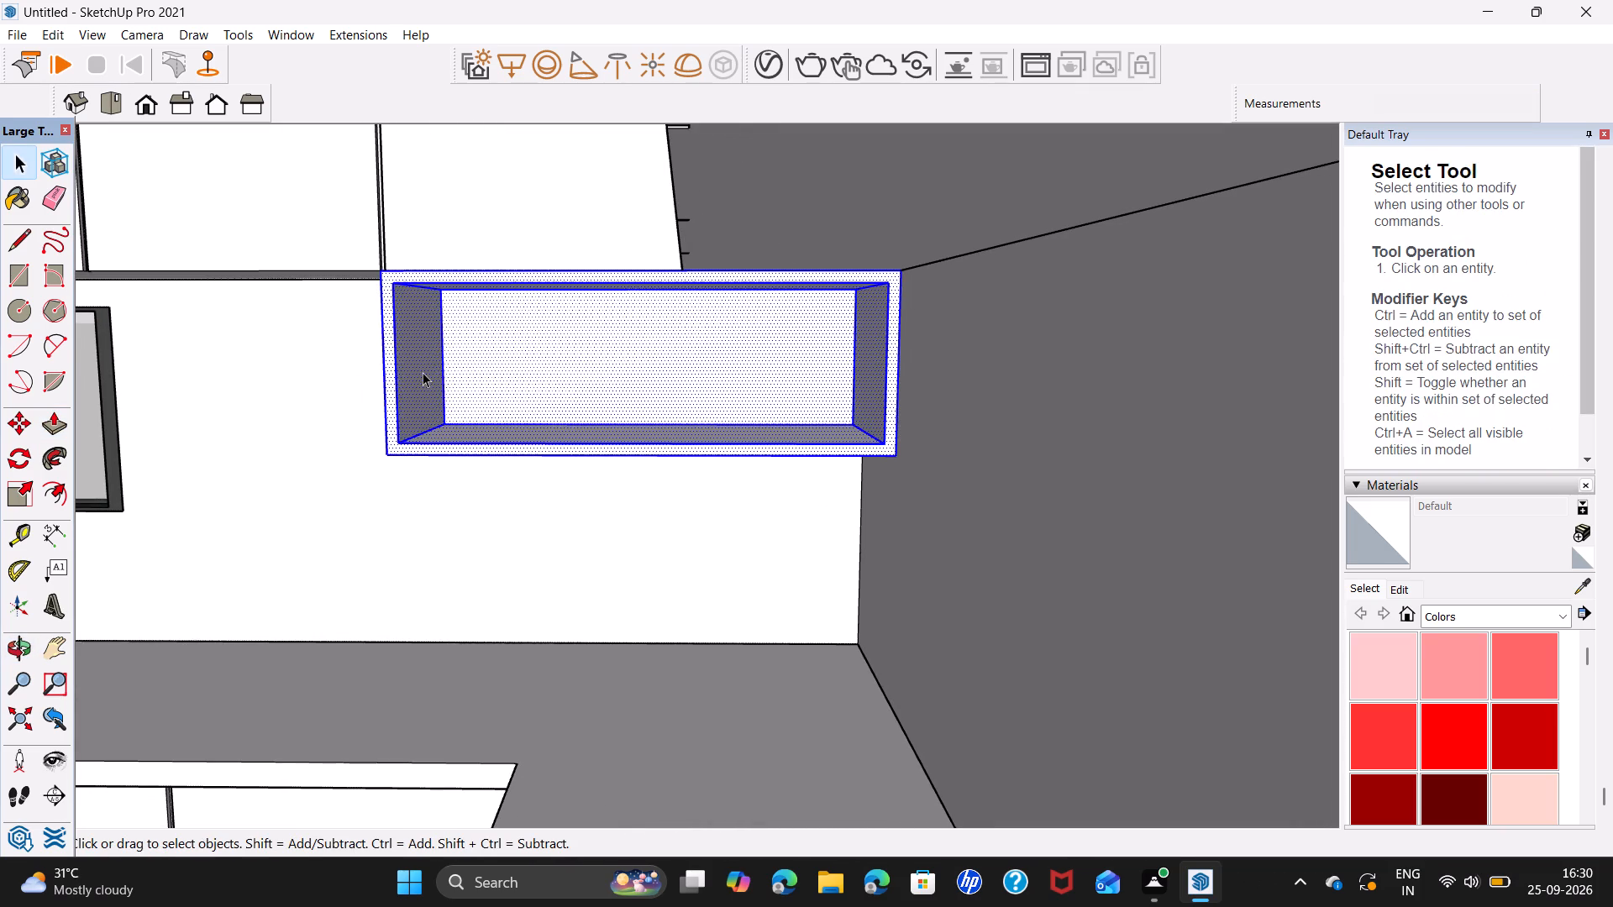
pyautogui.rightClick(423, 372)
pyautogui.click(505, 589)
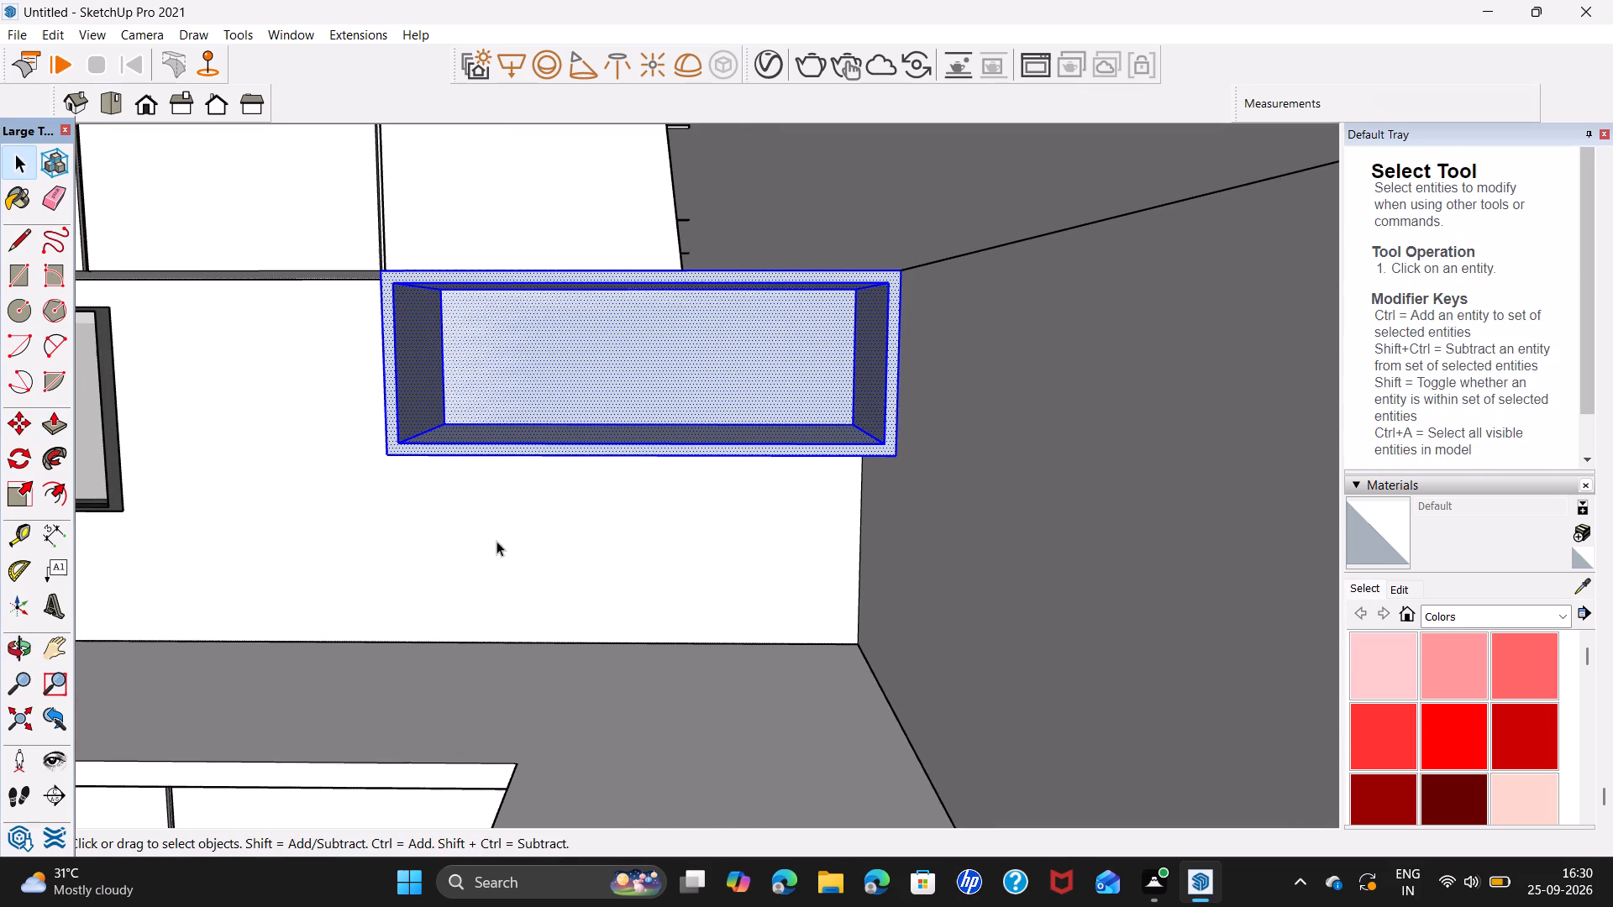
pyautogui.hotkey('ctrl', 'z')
# Select the whole open corner box with all its faces and edges and make it a group.
pyautogui.click(463, 440)
pyautogui.tripleClick(463, 440)
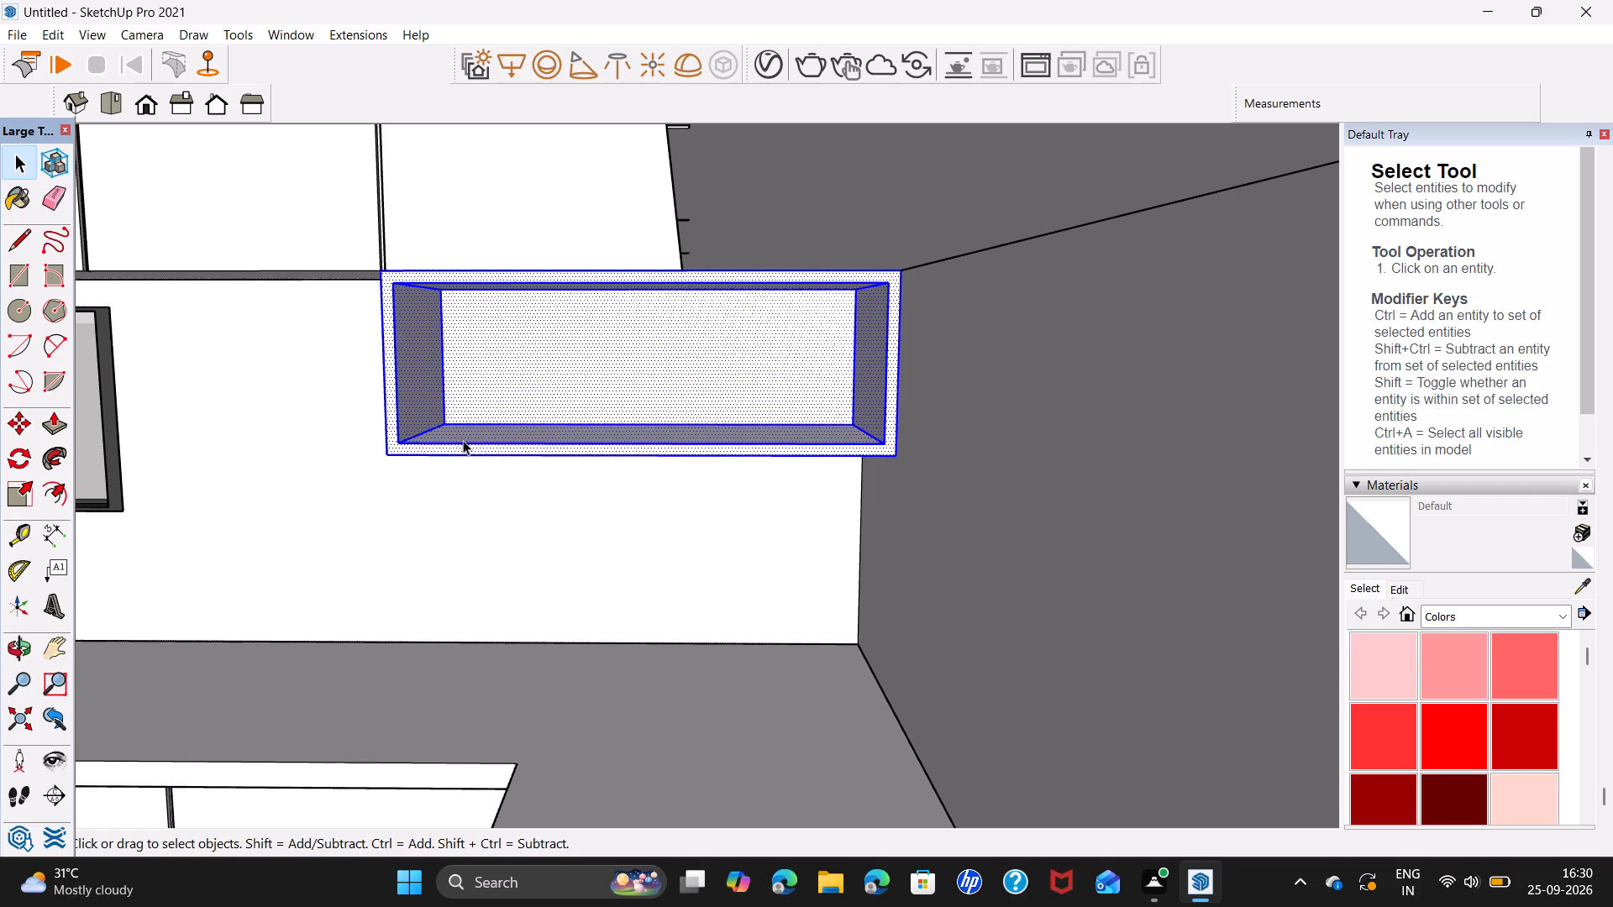
pyautogui.rightClick(463, 440)
pyautogui.click(596, 609)
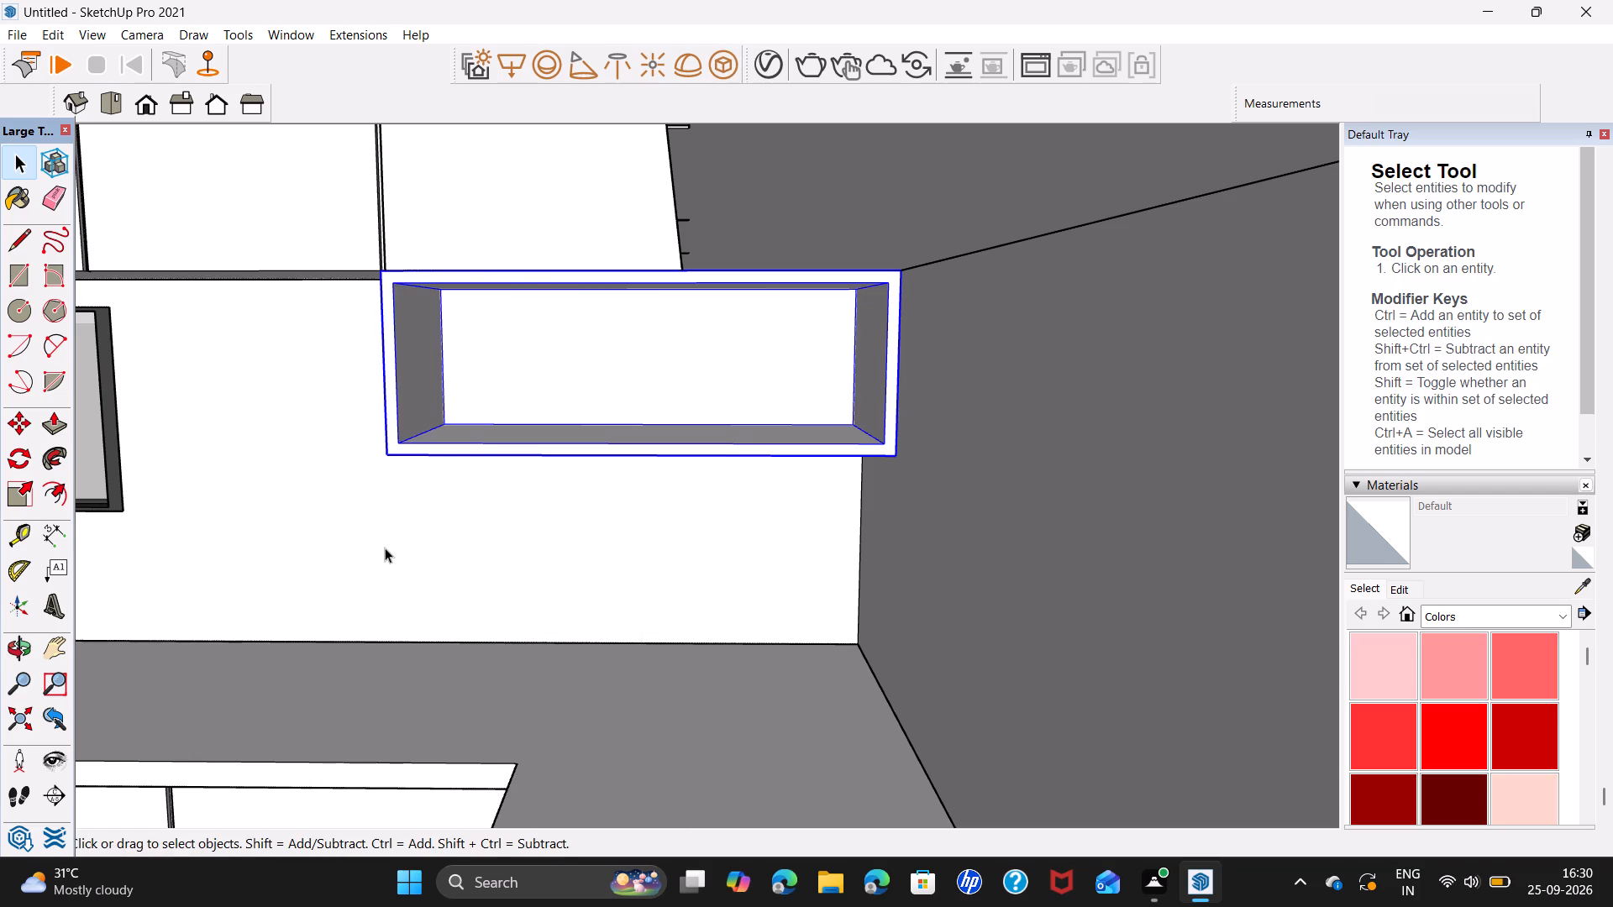
pyautogui.click(385, 548)
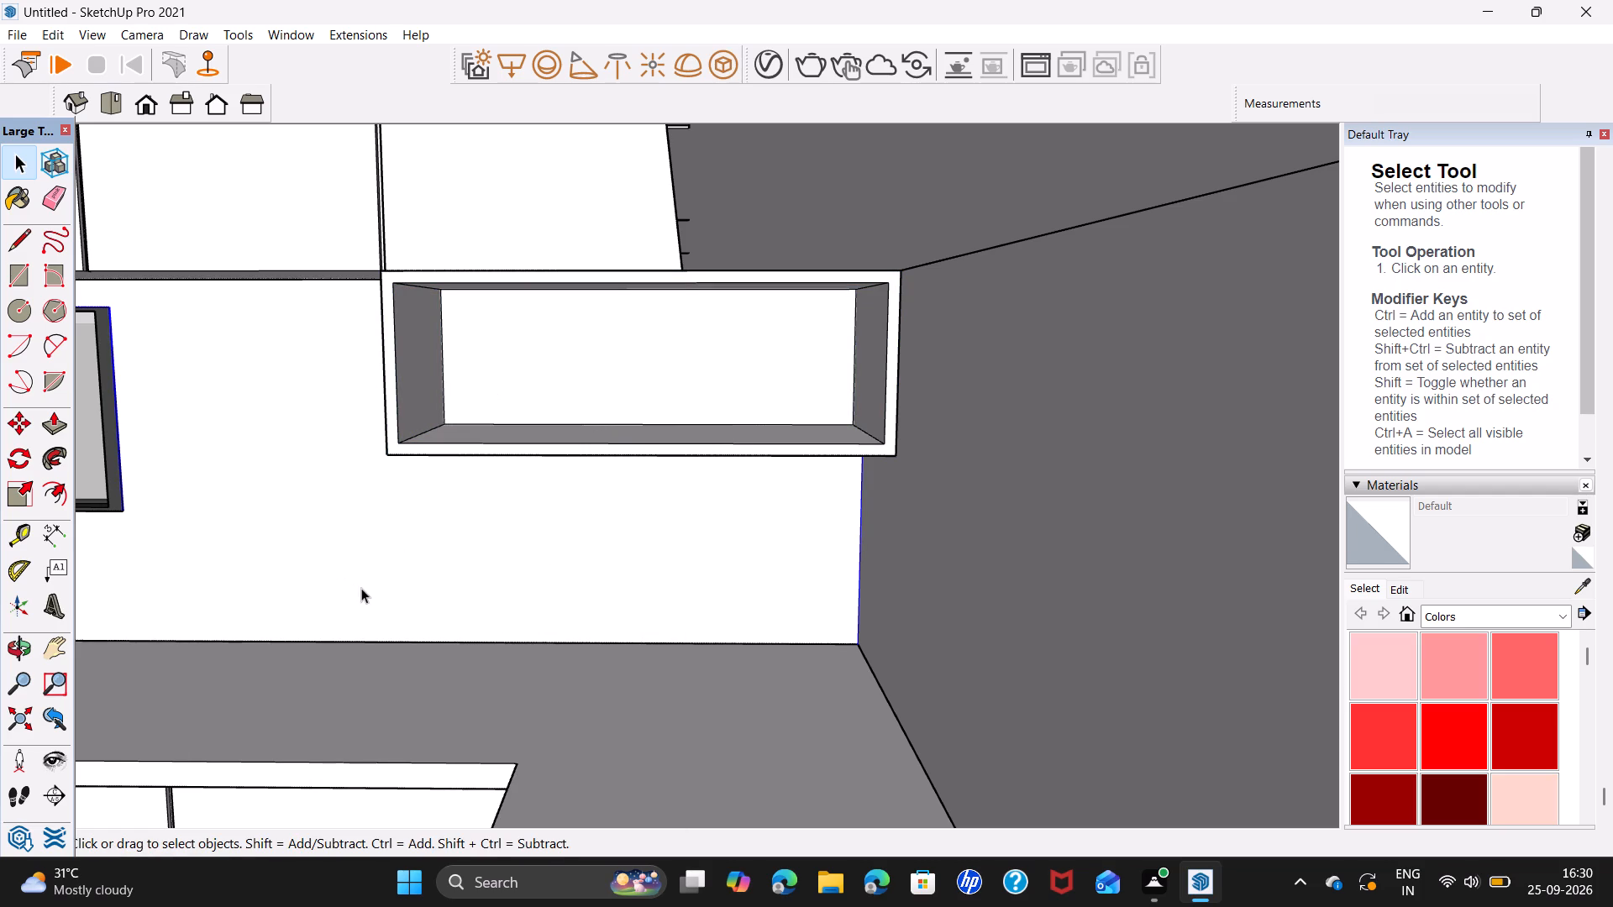
# Draw a rectangle of about 3' 7" by 1' 3 3/8" across the open front of the corner box, between its opposite corners.
pyautogui.press('r')
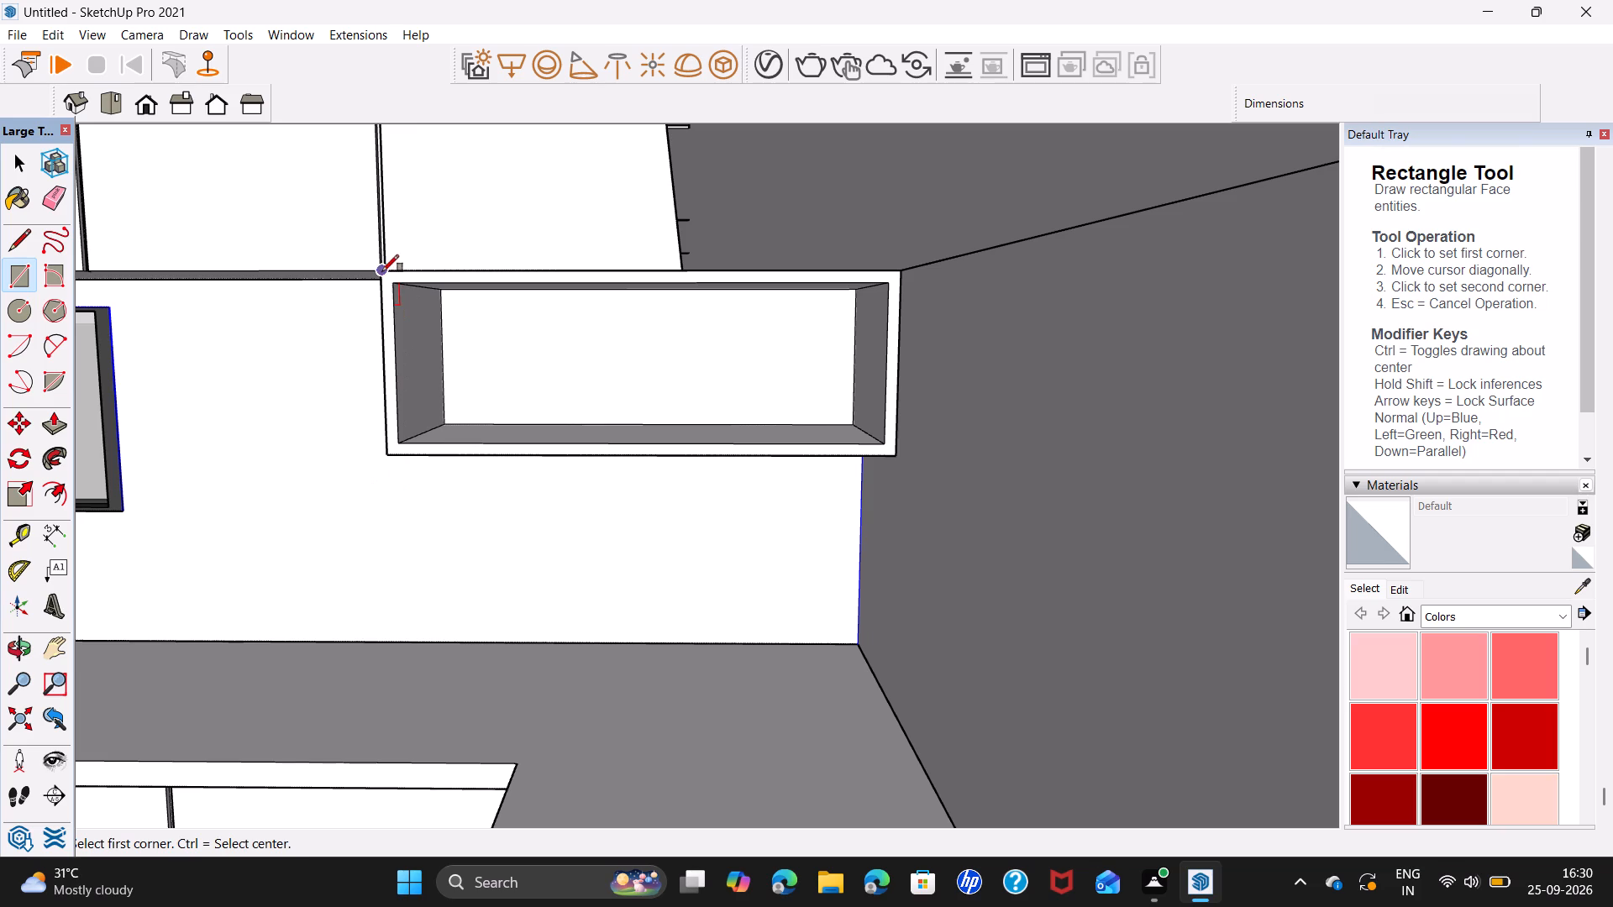
pyautogui.click(382, 271)
pyautogui.click(894, 453)
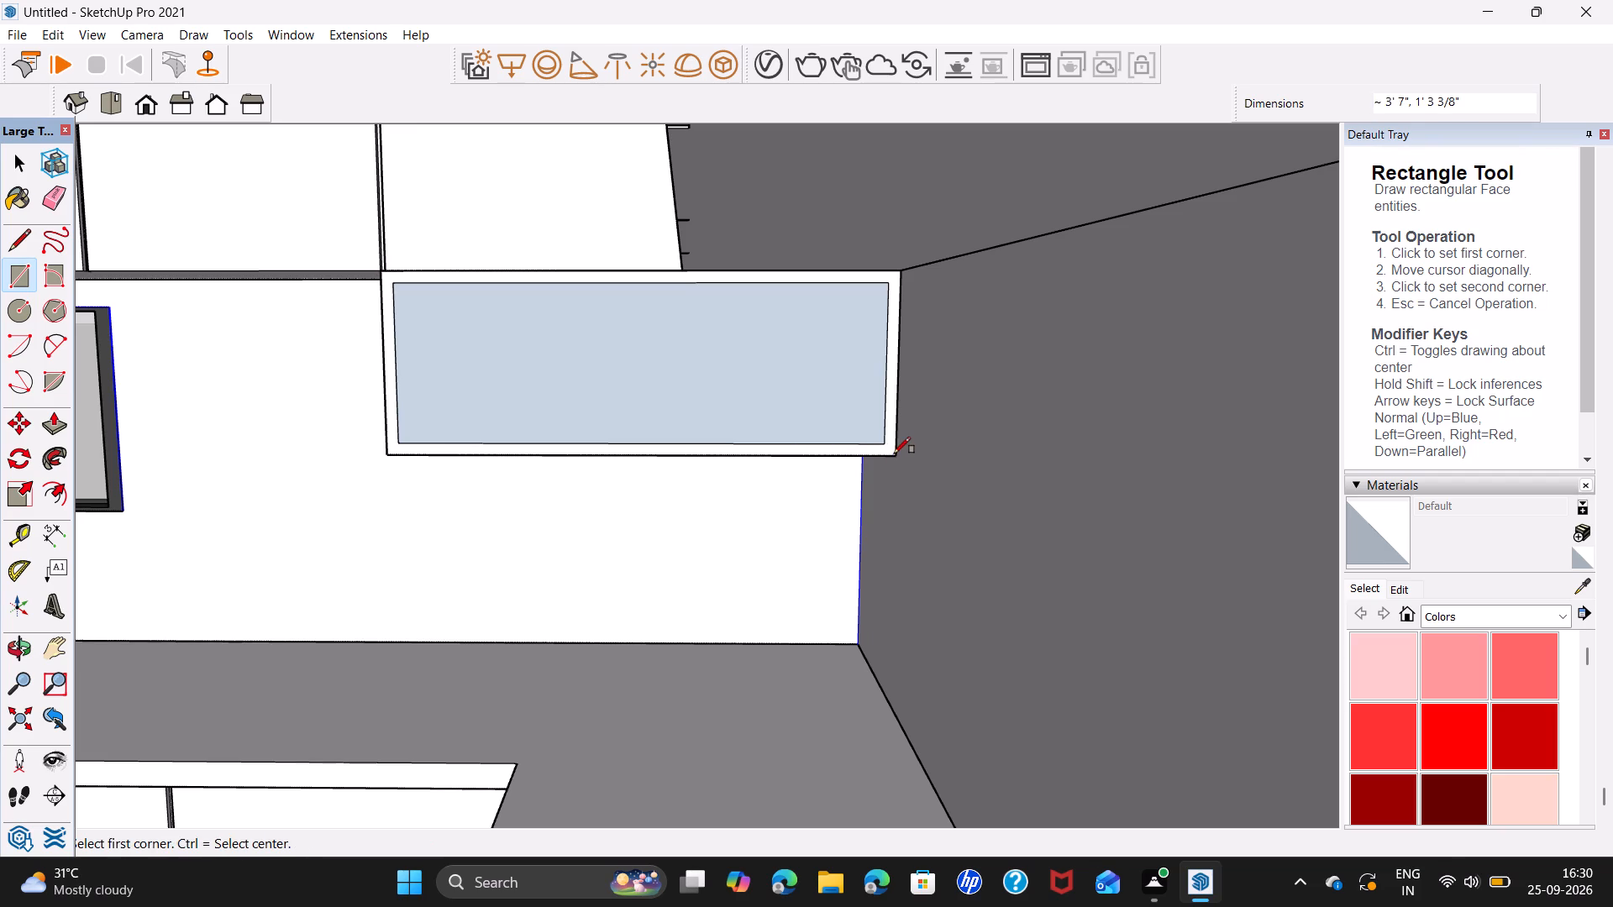
pyautogui.press('space')
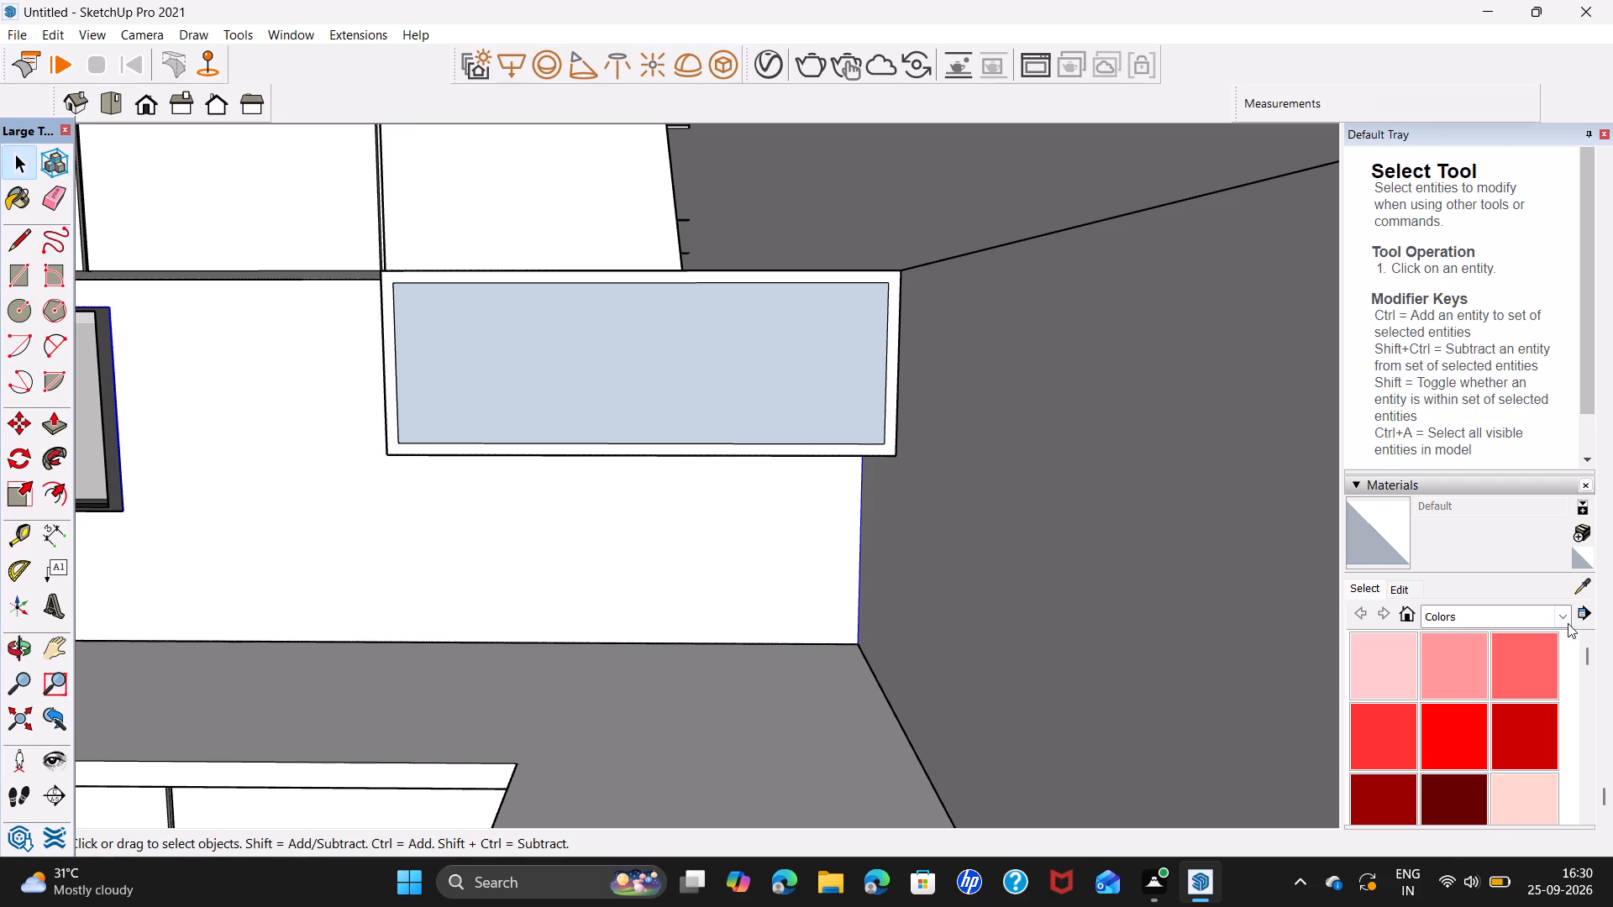
# Apply the Translucent Glass Sky Reflection material from the Glass and Mirrors collection to the corner box's front face.
pyautogui.click(1568, 623)
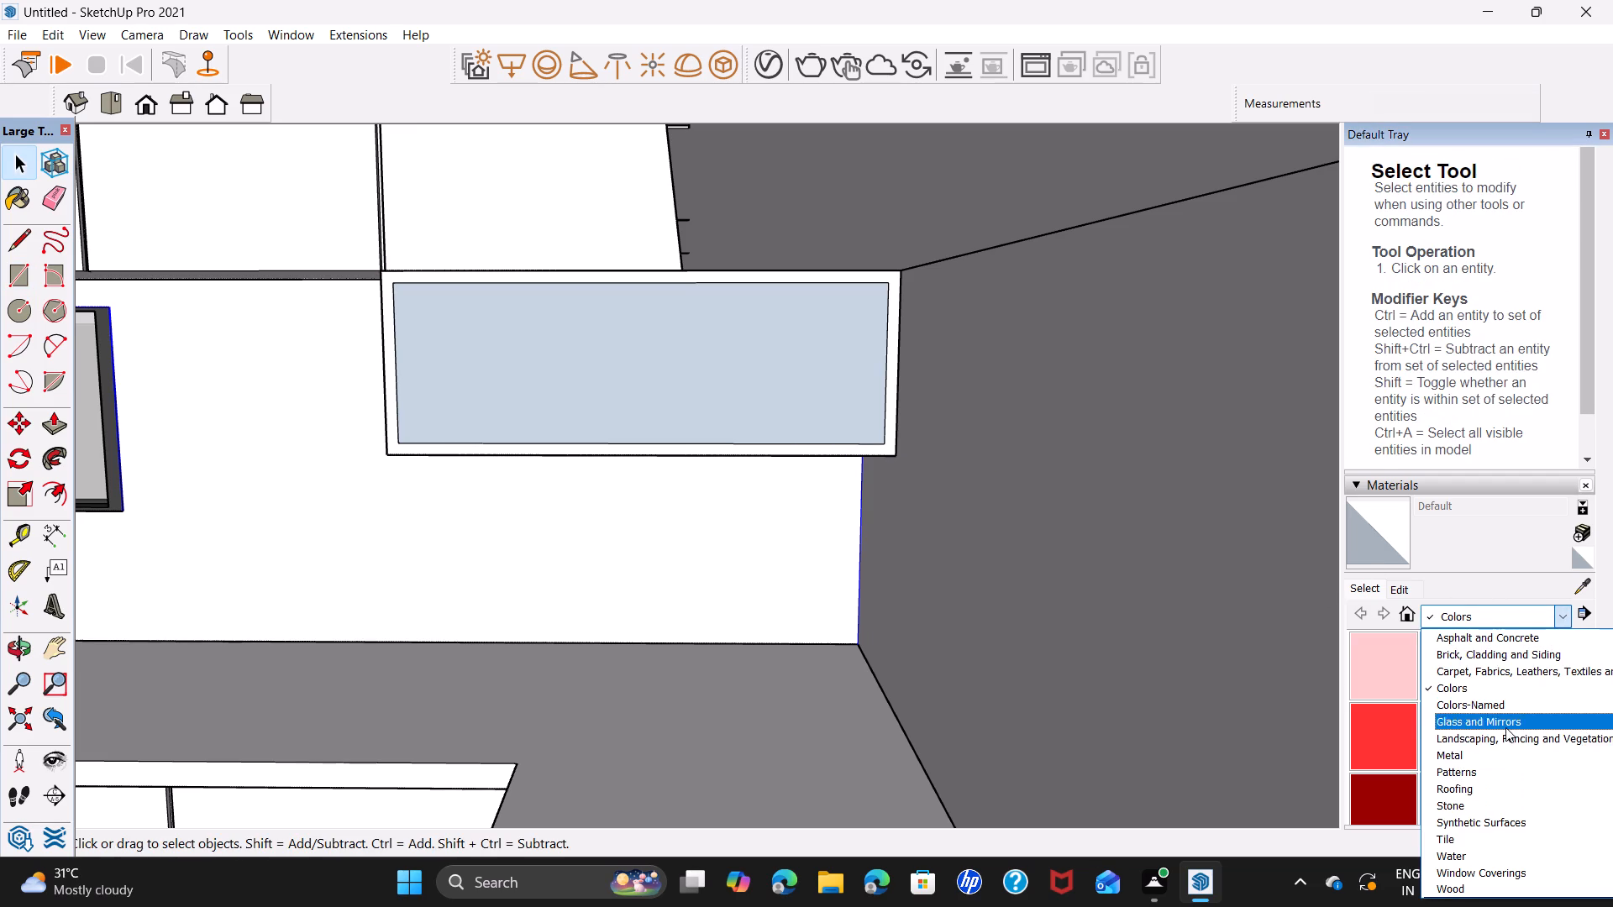
pyautogui.click(1508, 726)
pyautogui.scroll(-7, 1493, 747)
pyautogui.click(1389, 670)
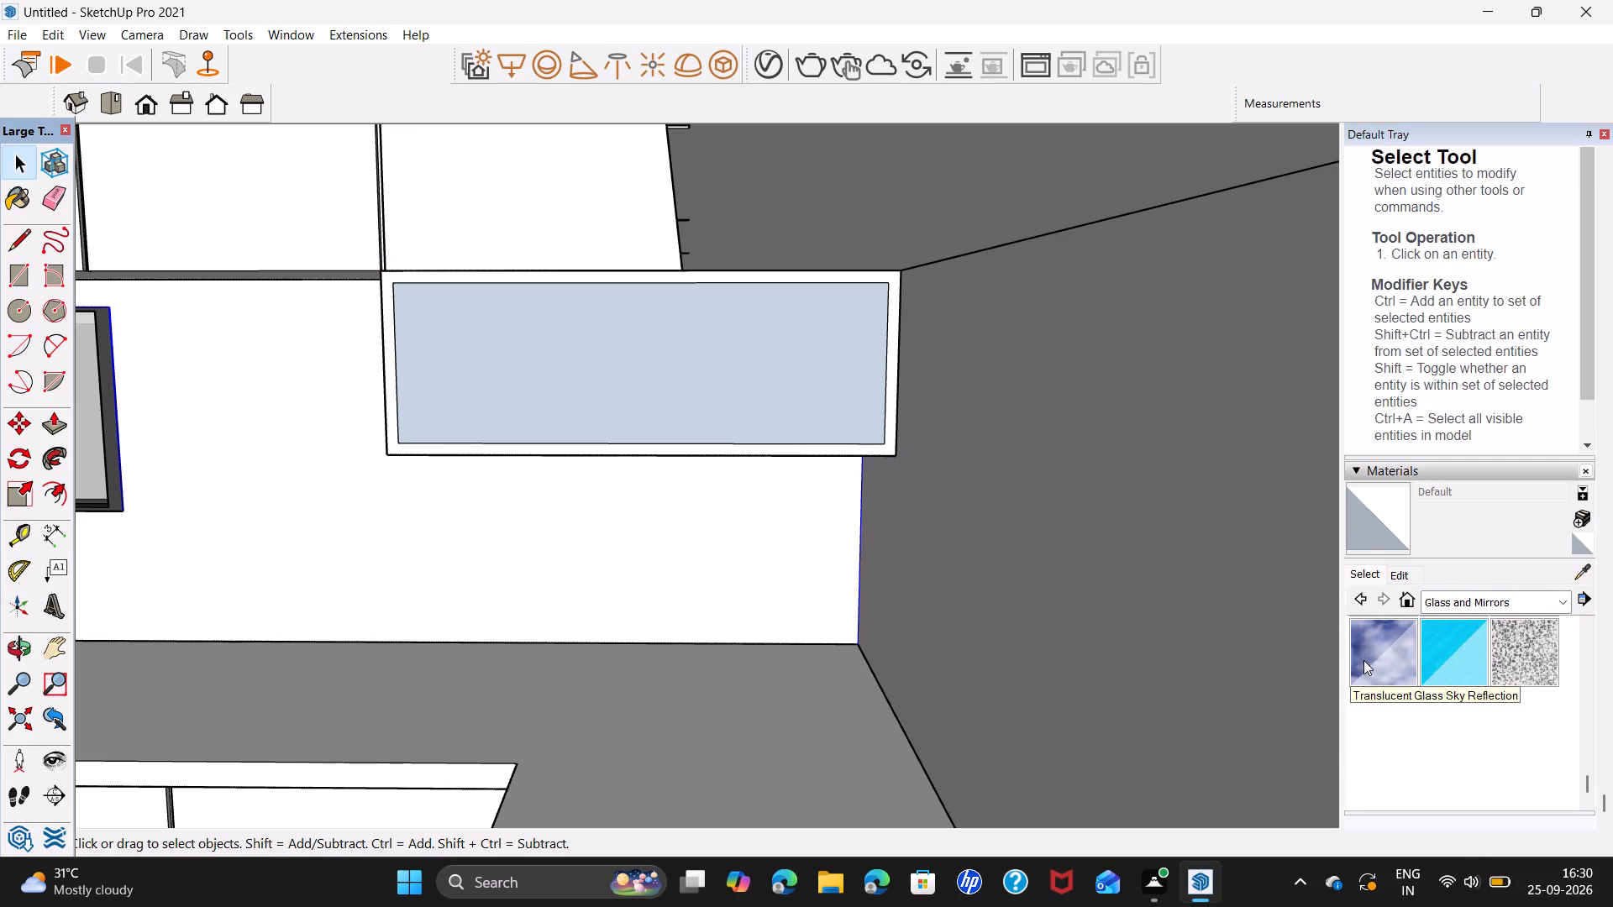
pyautogui.click(815, 368)
pyautogui.press('space')
# Examine the glass-fronted corner box beside the window and how it sits in the whole kitchen.
pyautogui.scroll(-4, 737, 457)
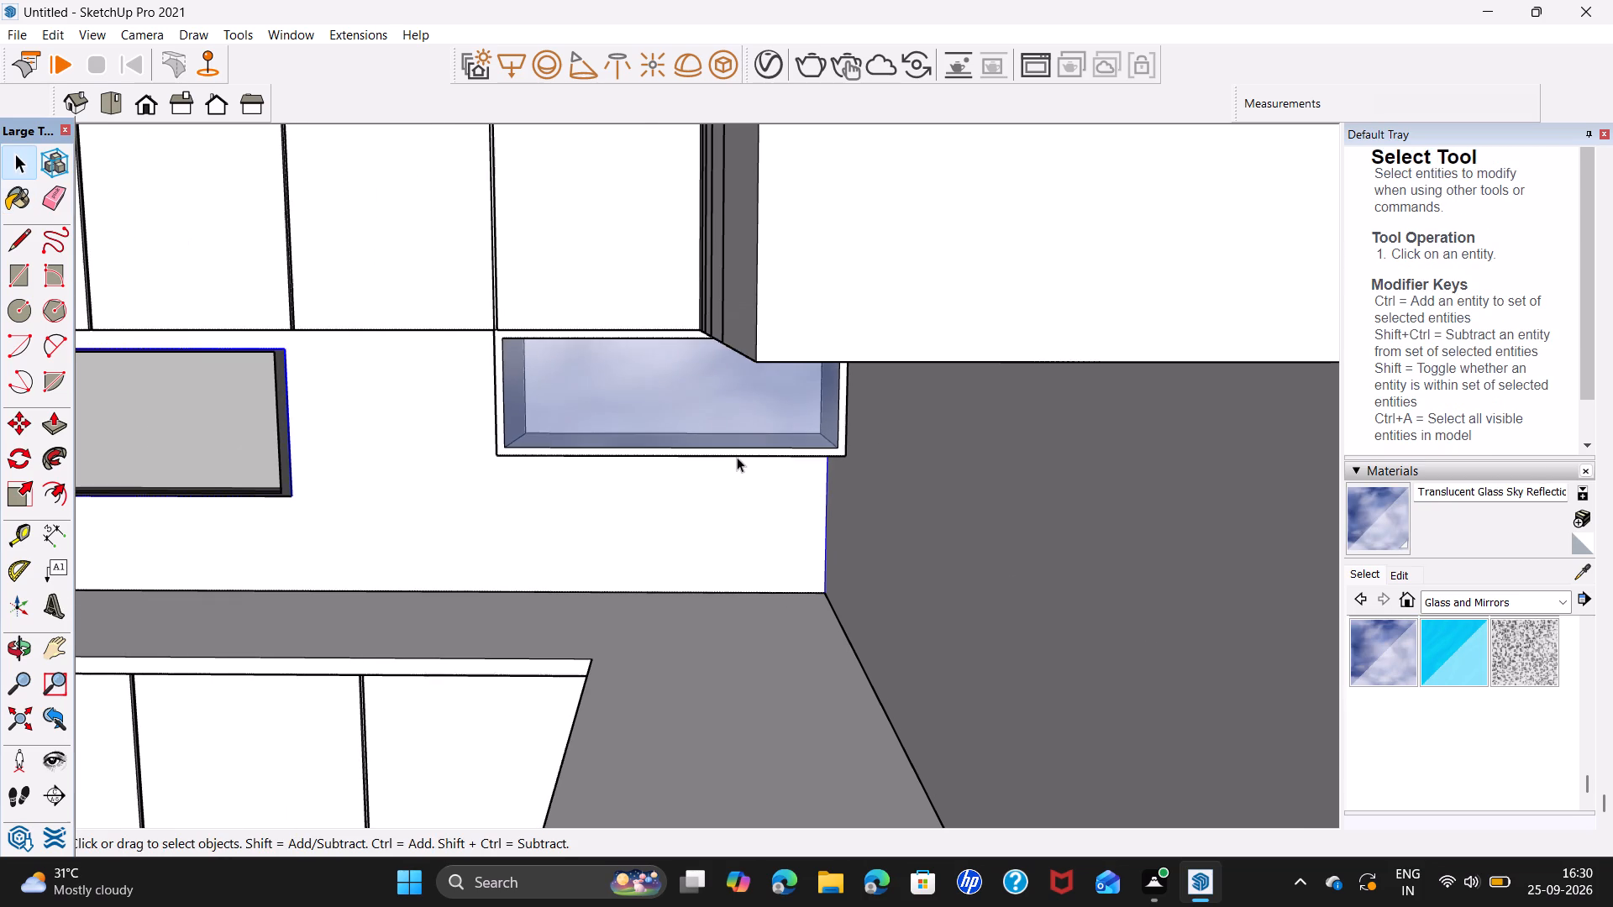
pyautogui.moveTo(644, 484); pyautogui.dragTo(1006, 461, button='middle')
pyautogui.scroll(-5, 1006, 461)
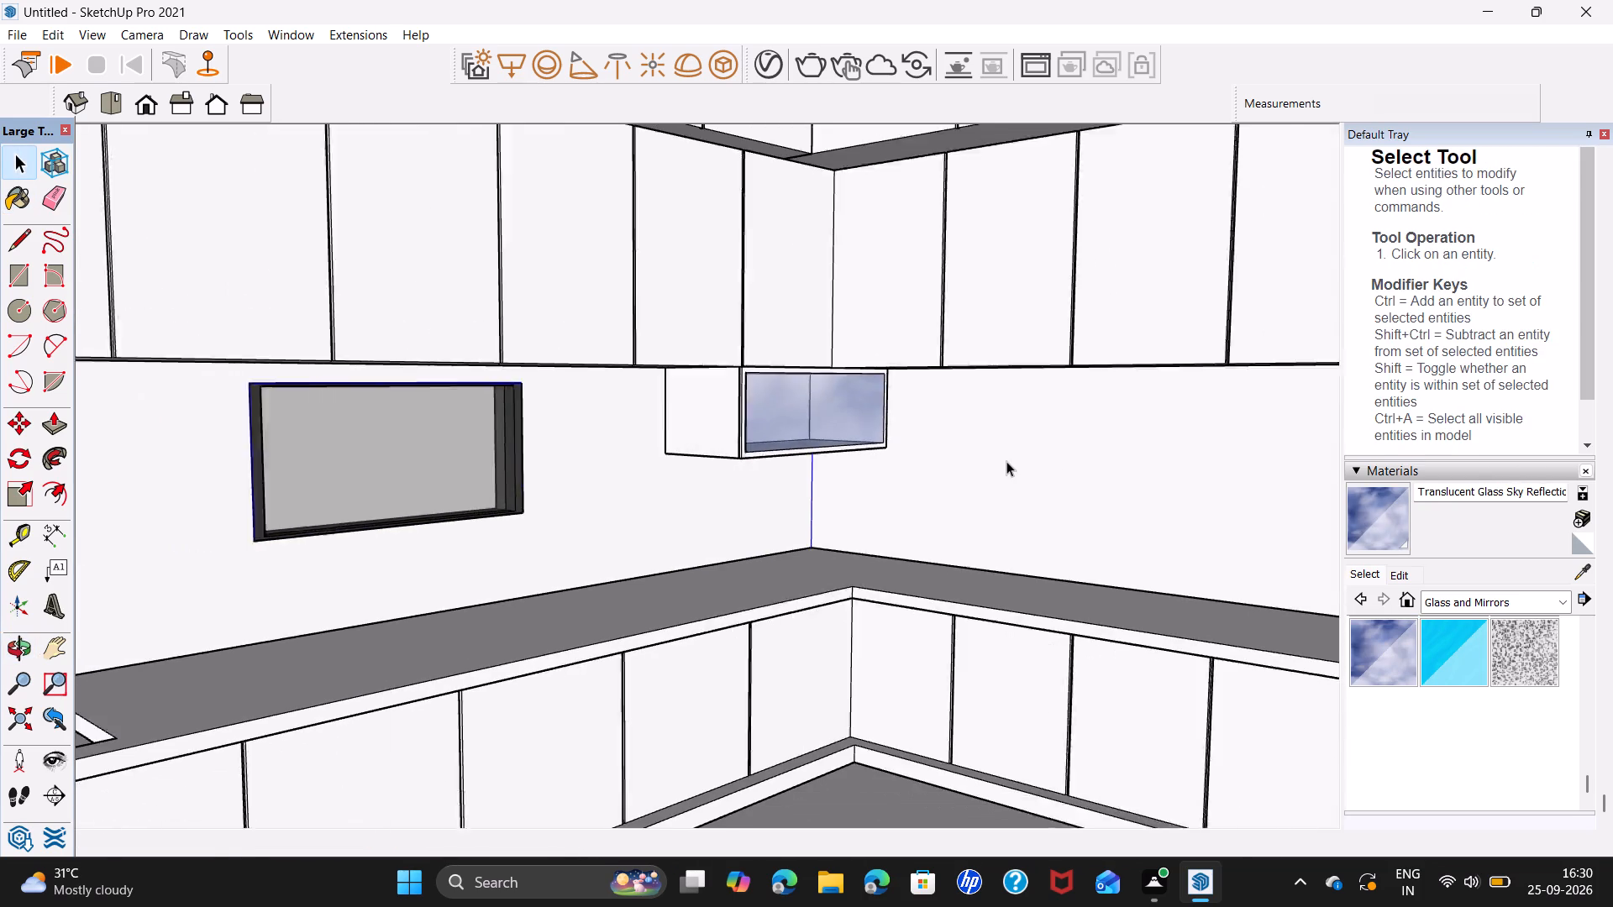
pyautogui.moveTo(843, 537); pyautogui.dragTo(1091, 517, button='middle')
pyautogui.scroll(-3, 1093, 516)
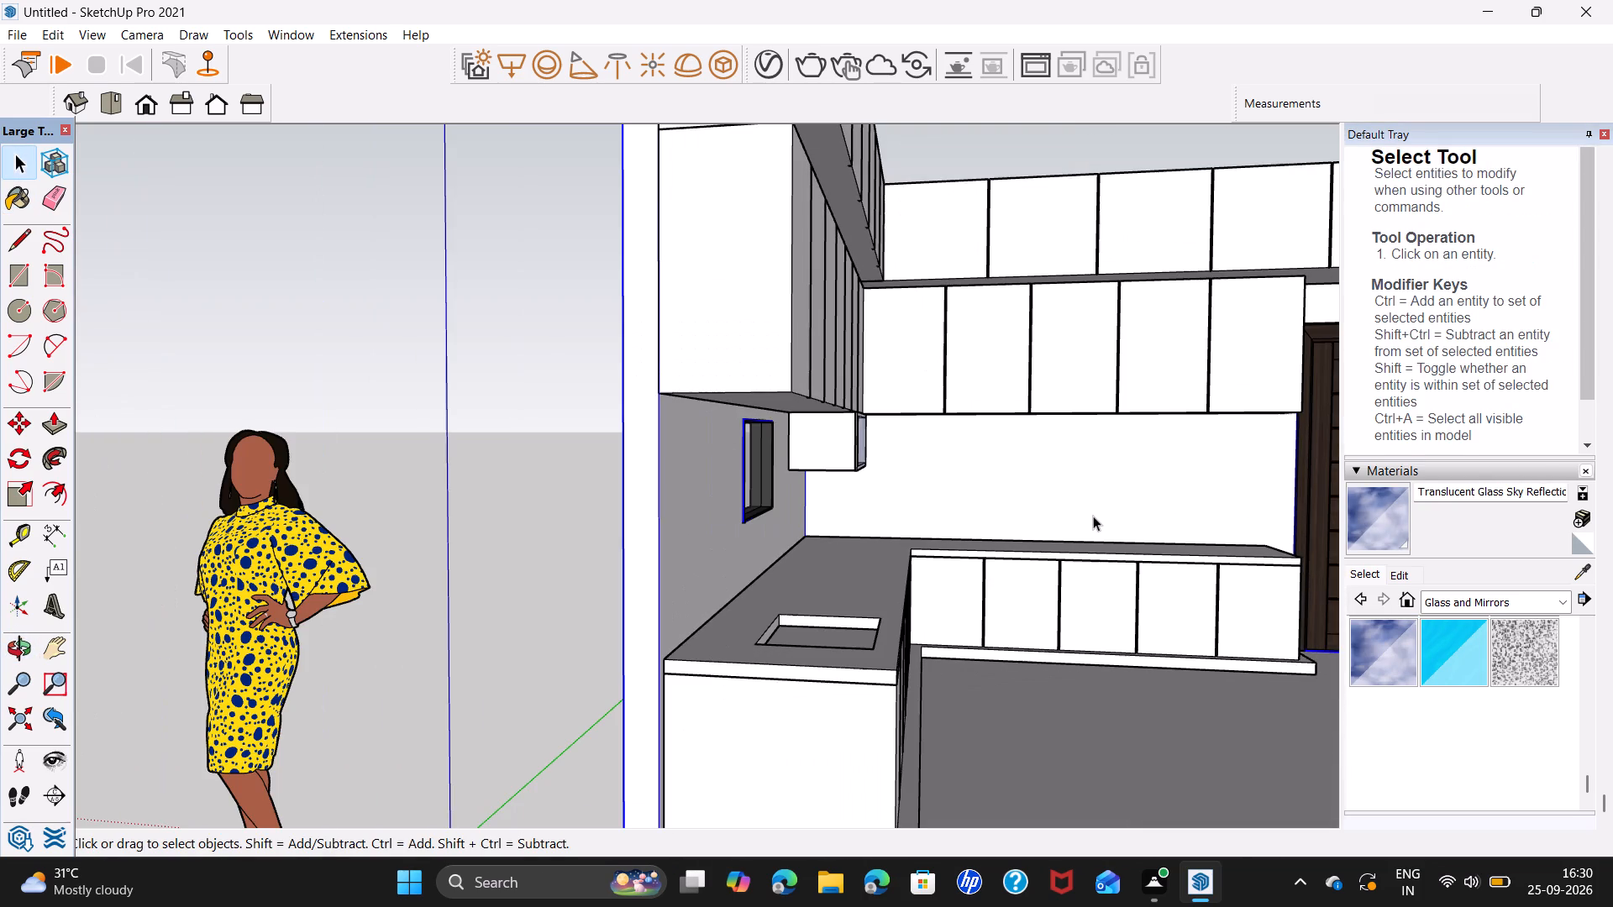
pyautogui.keyDown('shift'); pyautogui.moveTo(1148, 508); pyautogui.dragTo(730, 532, button='middle'); pyautogui.keyUp('shift')
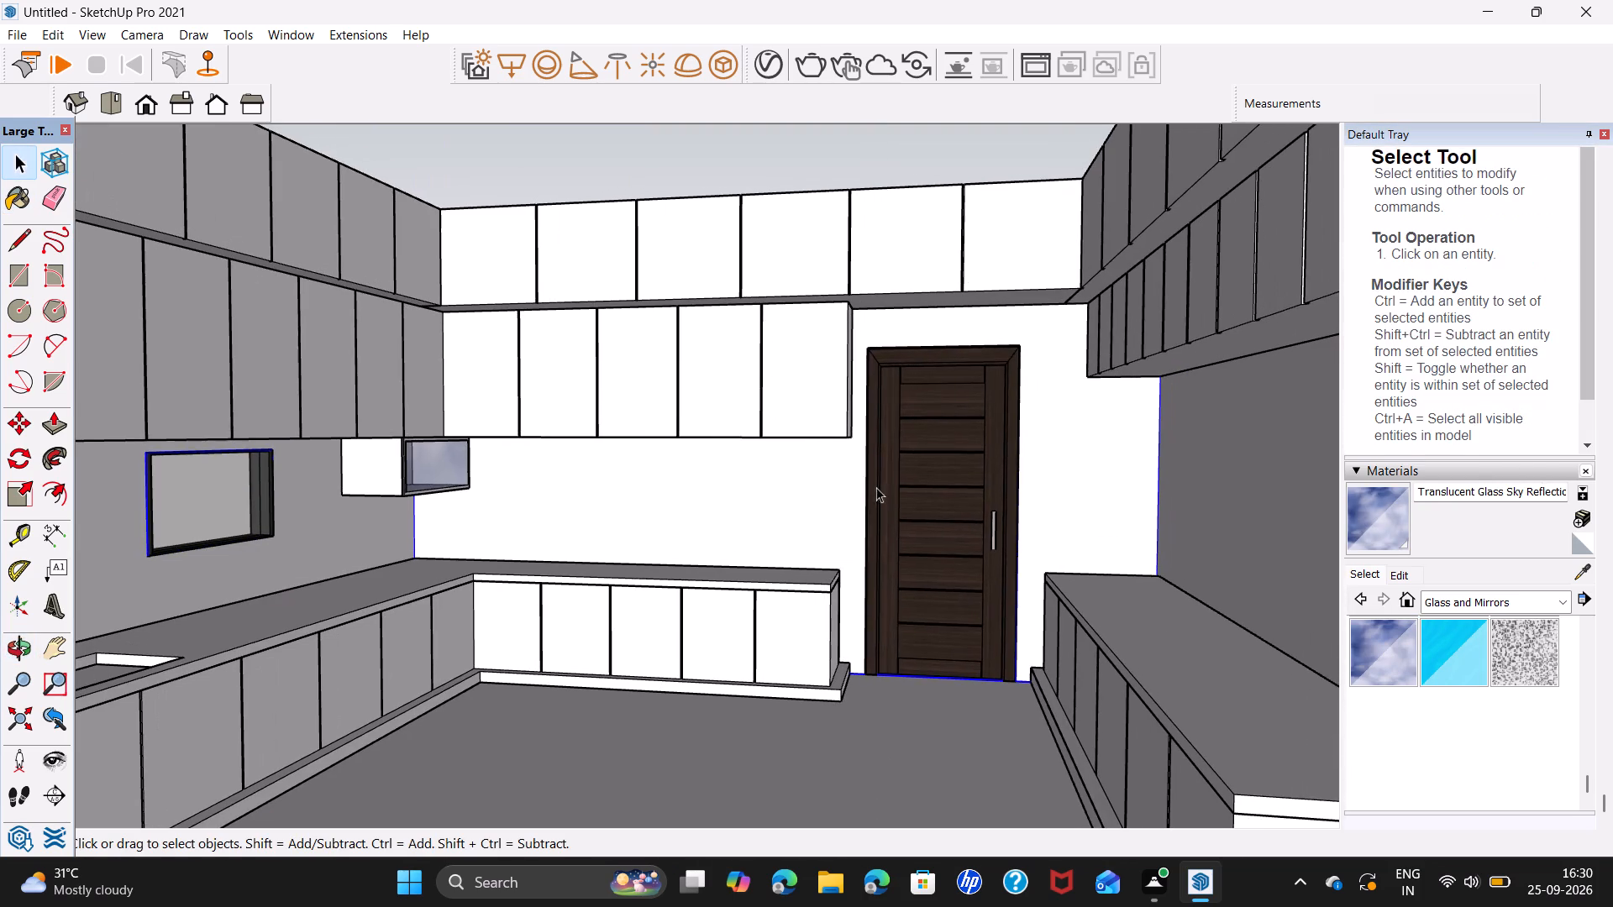
pyautogui.scroll(-3, 896, 481)
pyautogui.moveTo(654, 481); pyautogui.dragTo(805, 492, button='middle')
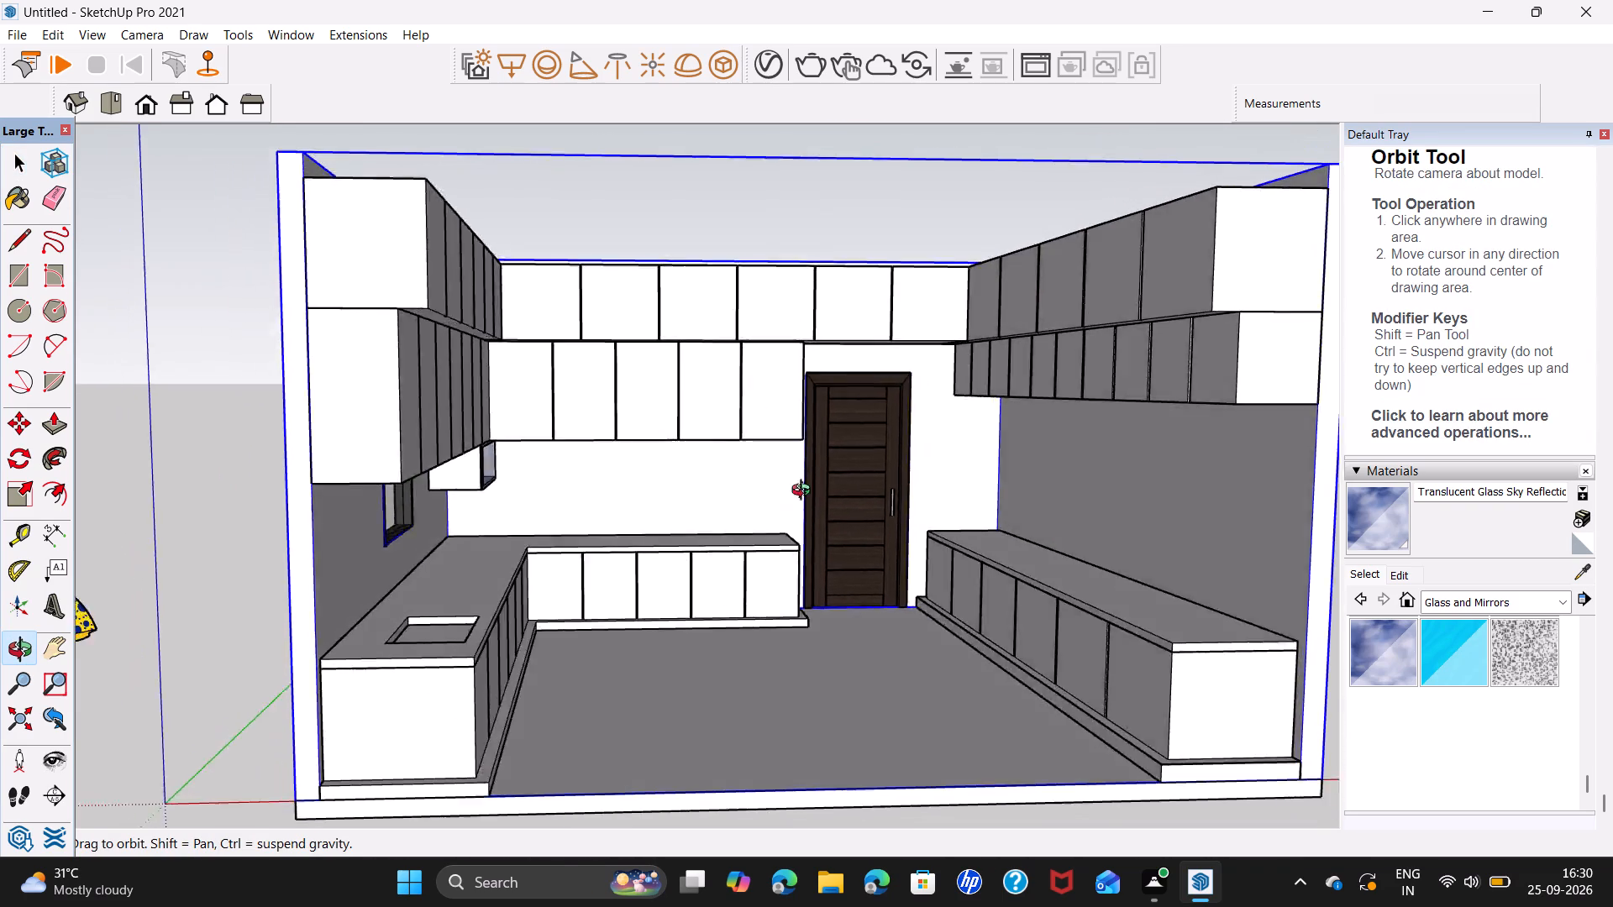
pyautogui.moveTo(805, 492); pyautogui.dragTo(654, 502, button='middle')
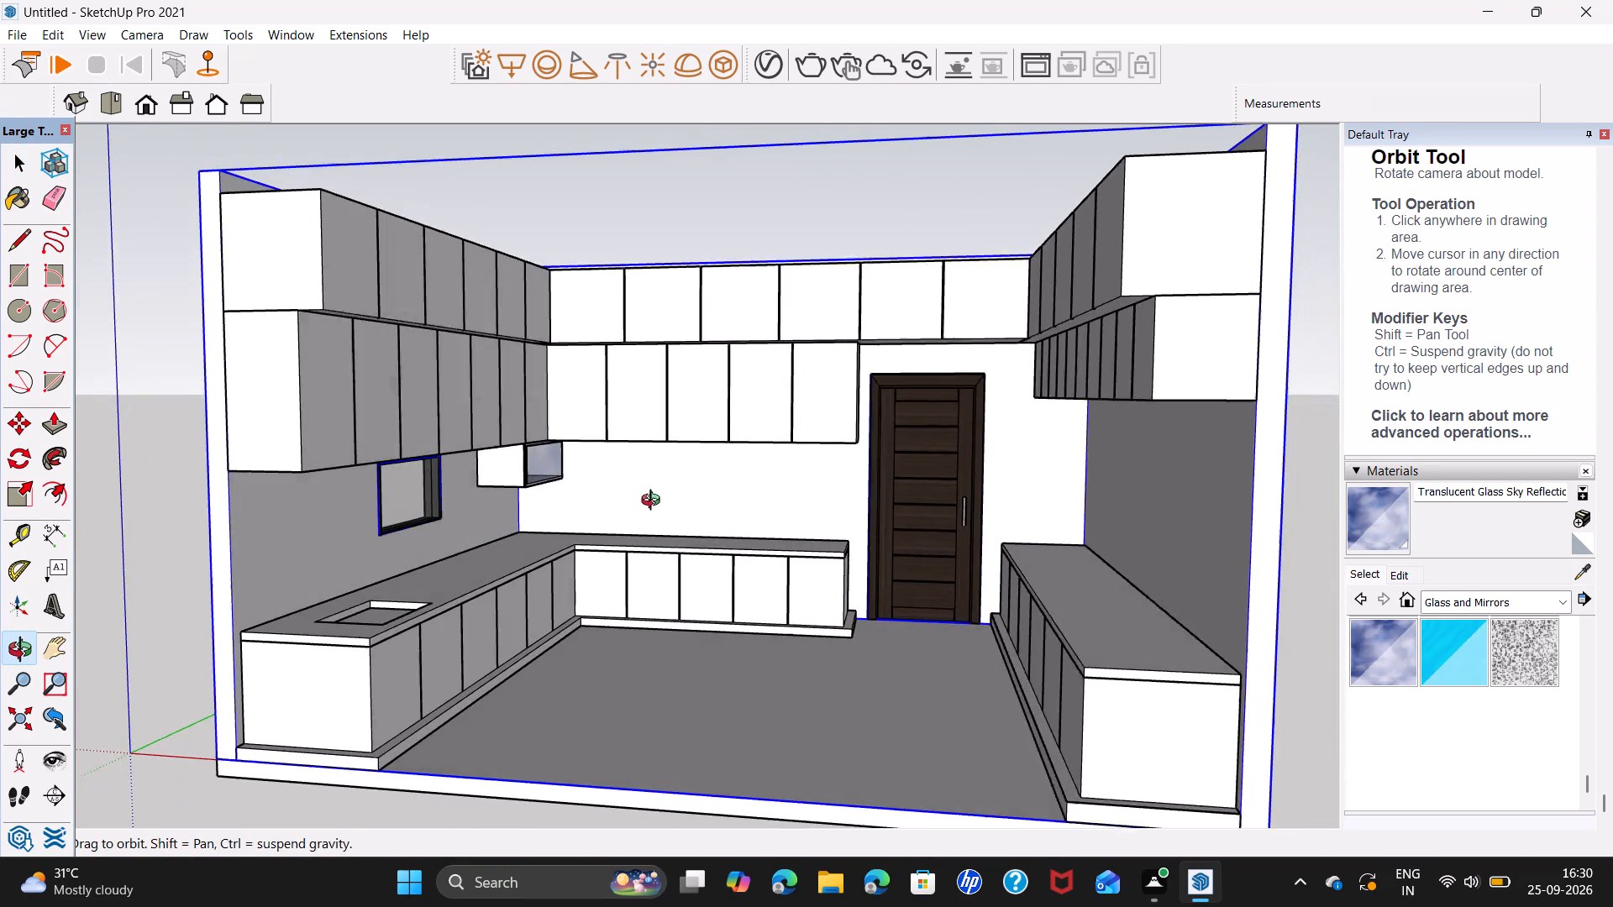
# Apply the Terrazzo Tile Accent material from the Tile collection to the kitchen floor.
pyautogui.moveTo(654, 502); pyautogui.dragTo(646, 514, button='middle')
pyautogui.press('space')
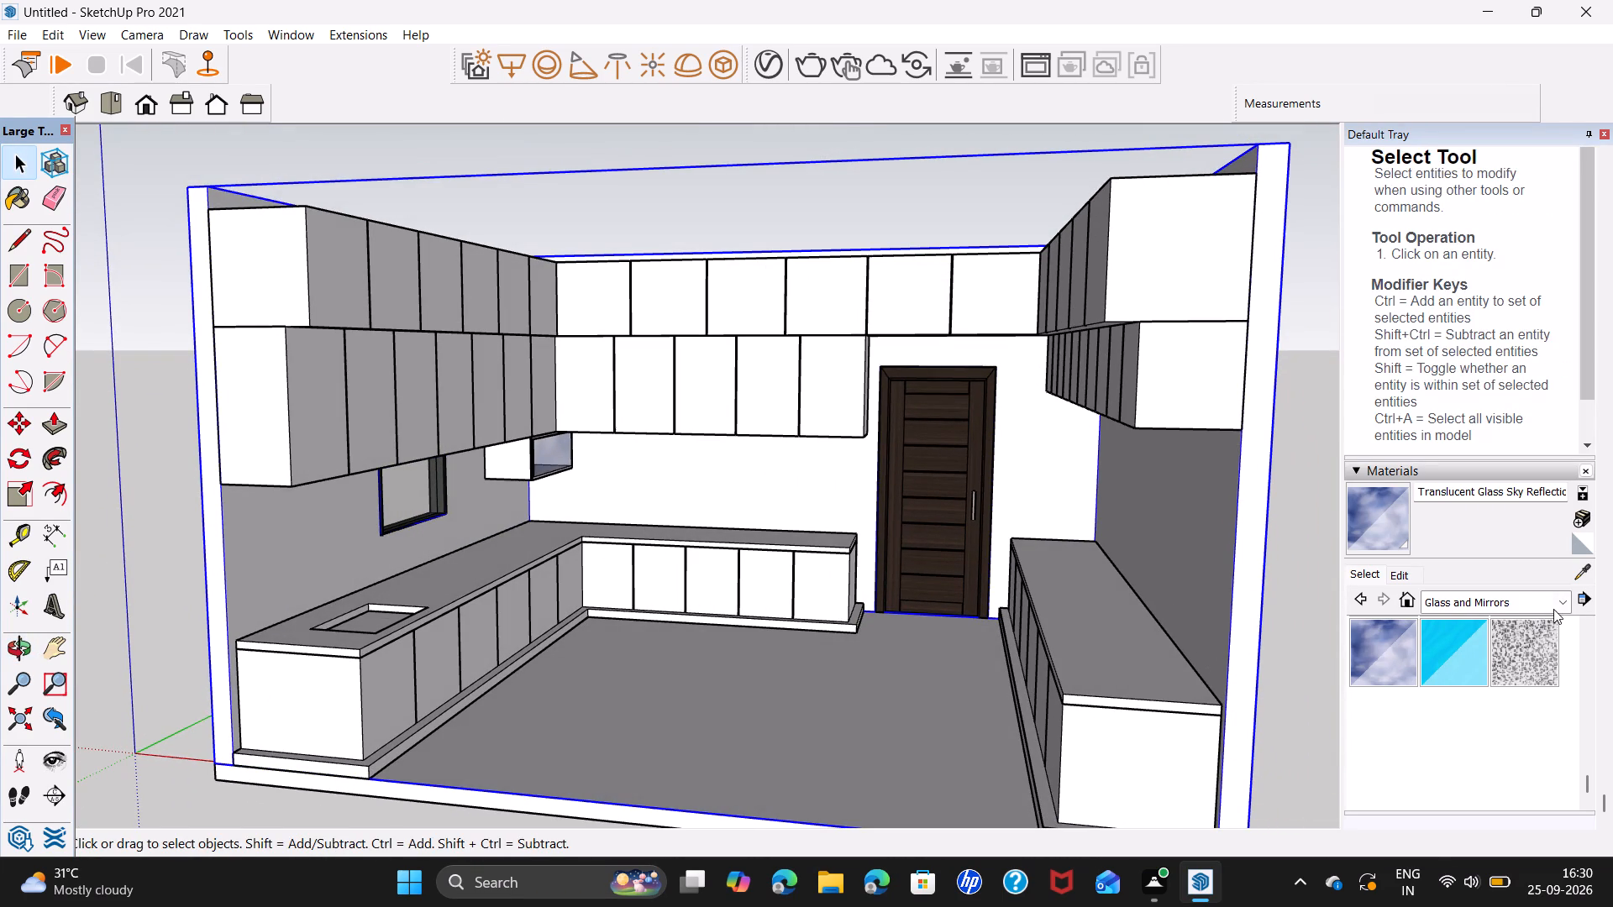
pyautogui.click(1554, 609)
pyautogui.click(1478, 827)
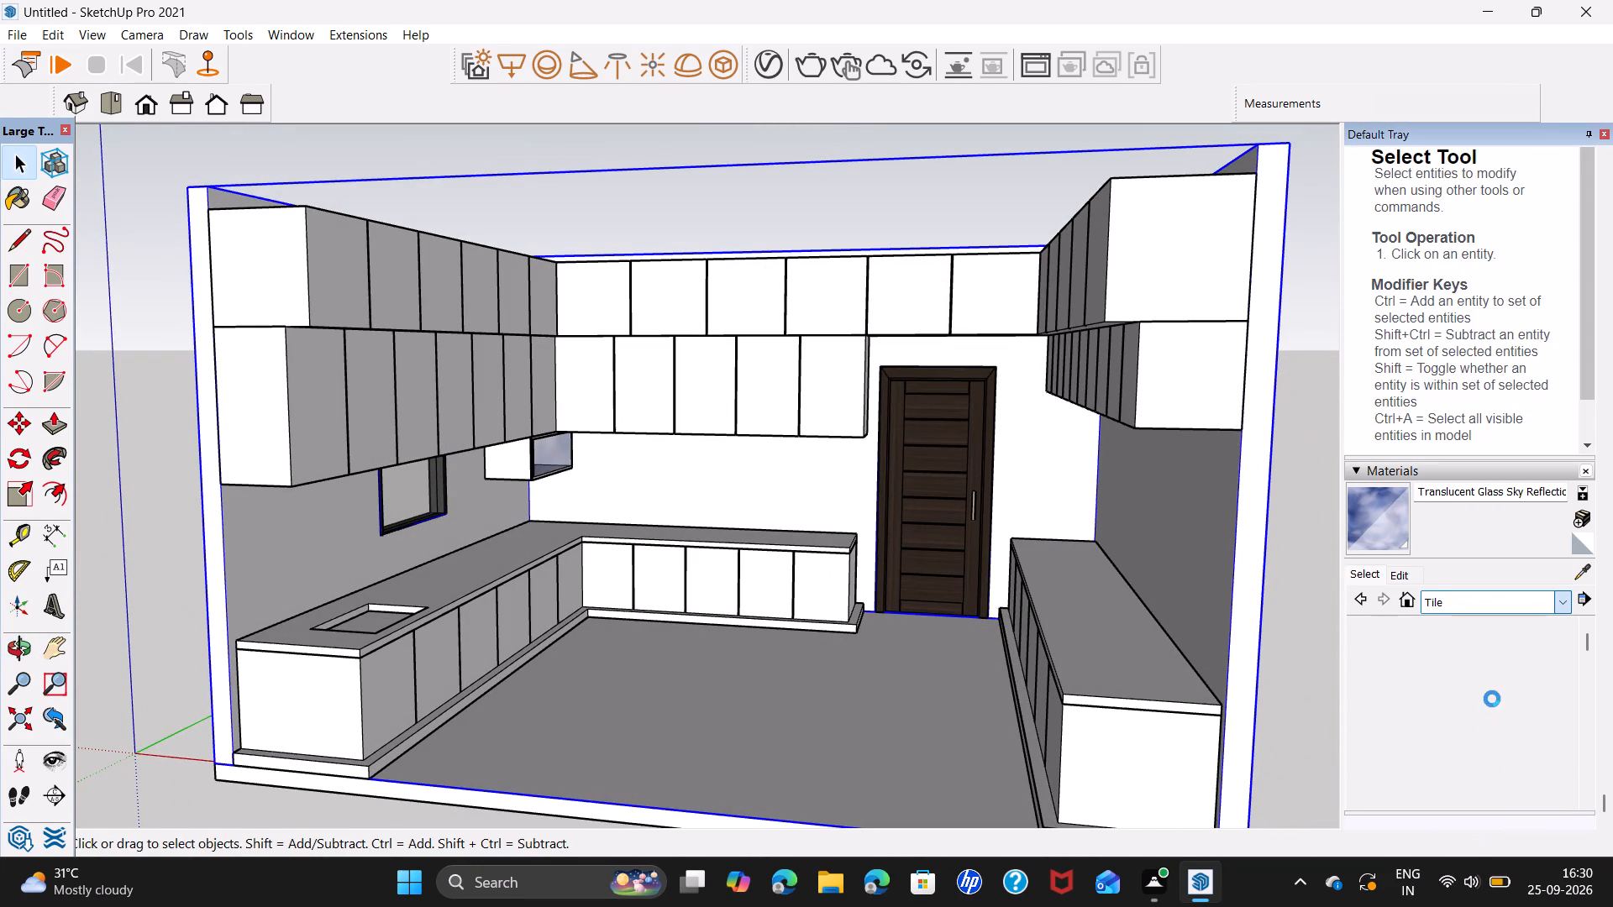
pyautogui.scroll(-4, 1477, 699)
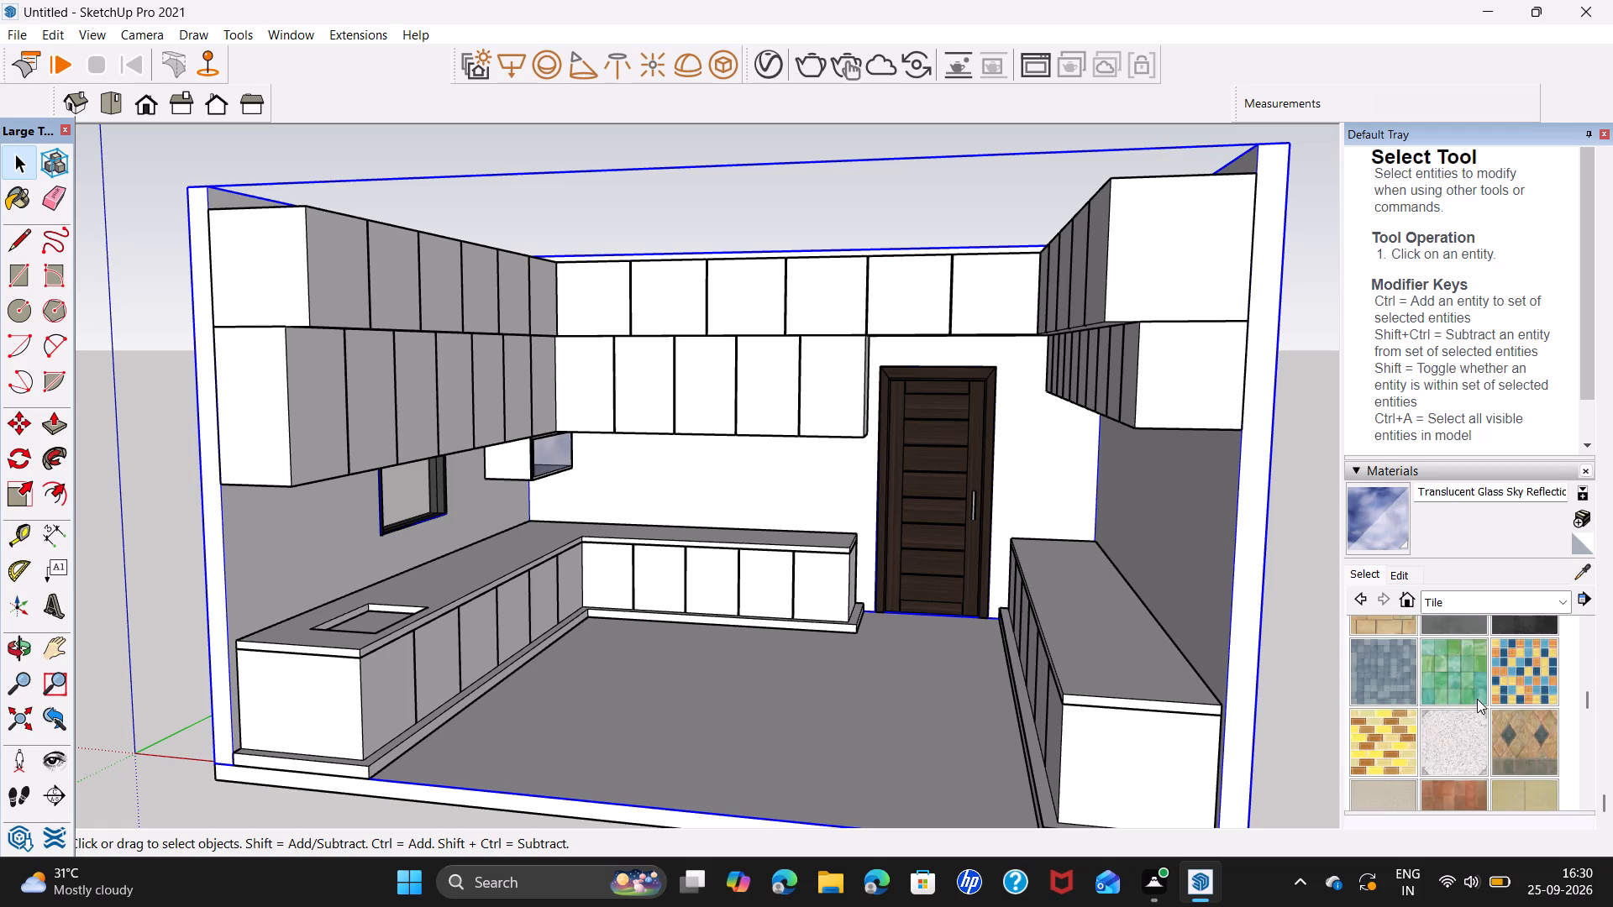
pyautogui.scroll(-2, 1477, 699)
pyautogui.scroll(1, 1477, 699)
pyautogui.click(1477, 663)
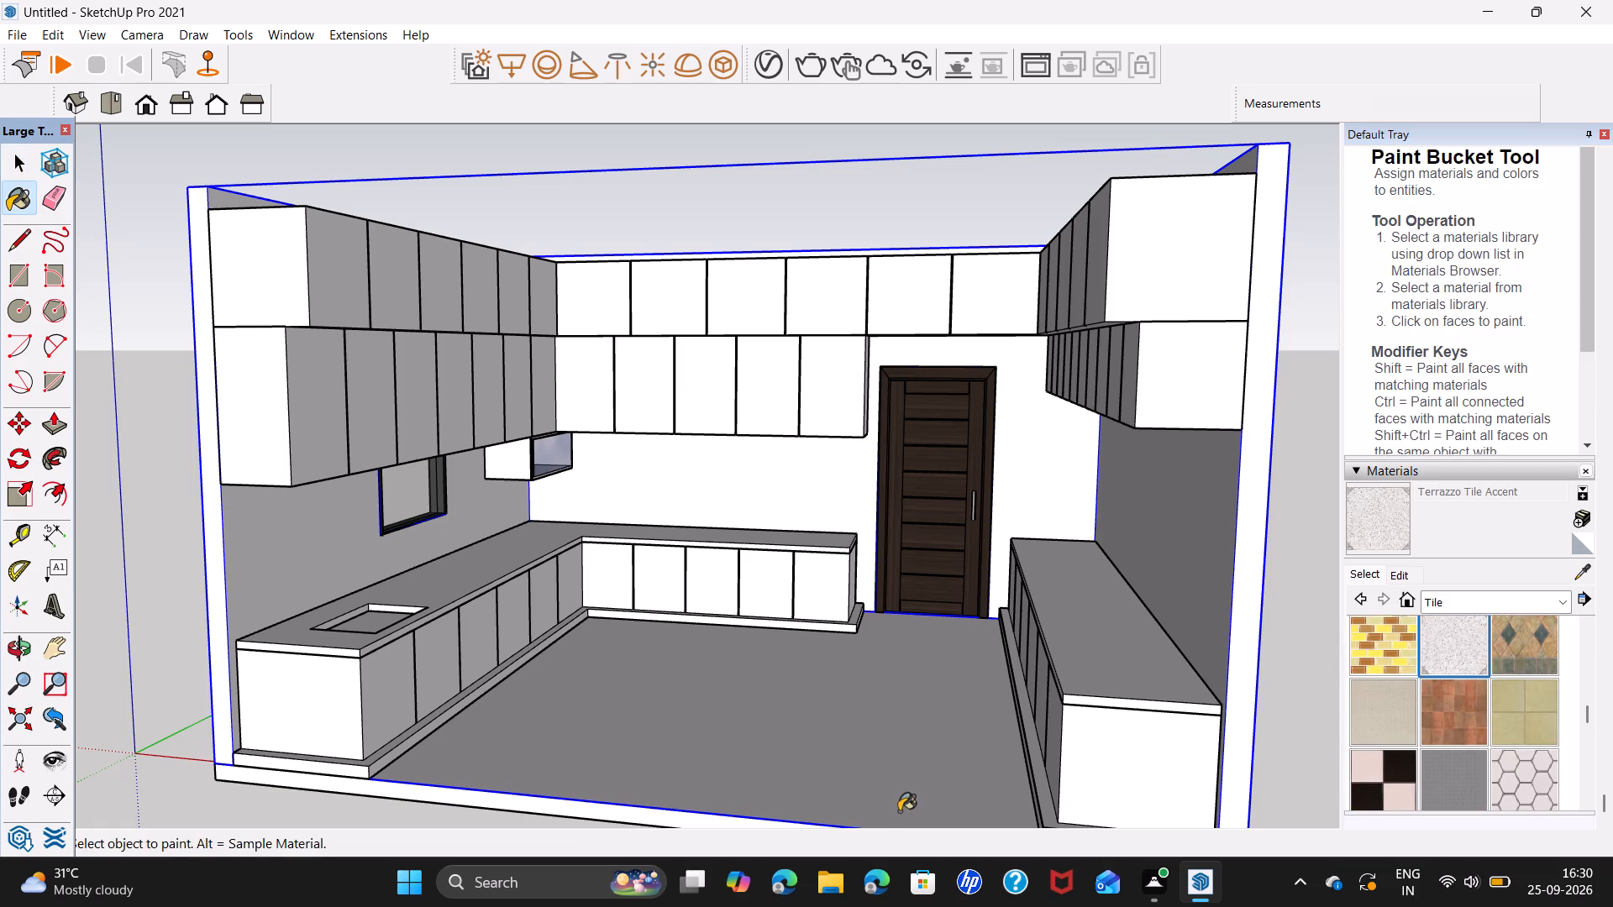
pyautogui.click(885, 787)
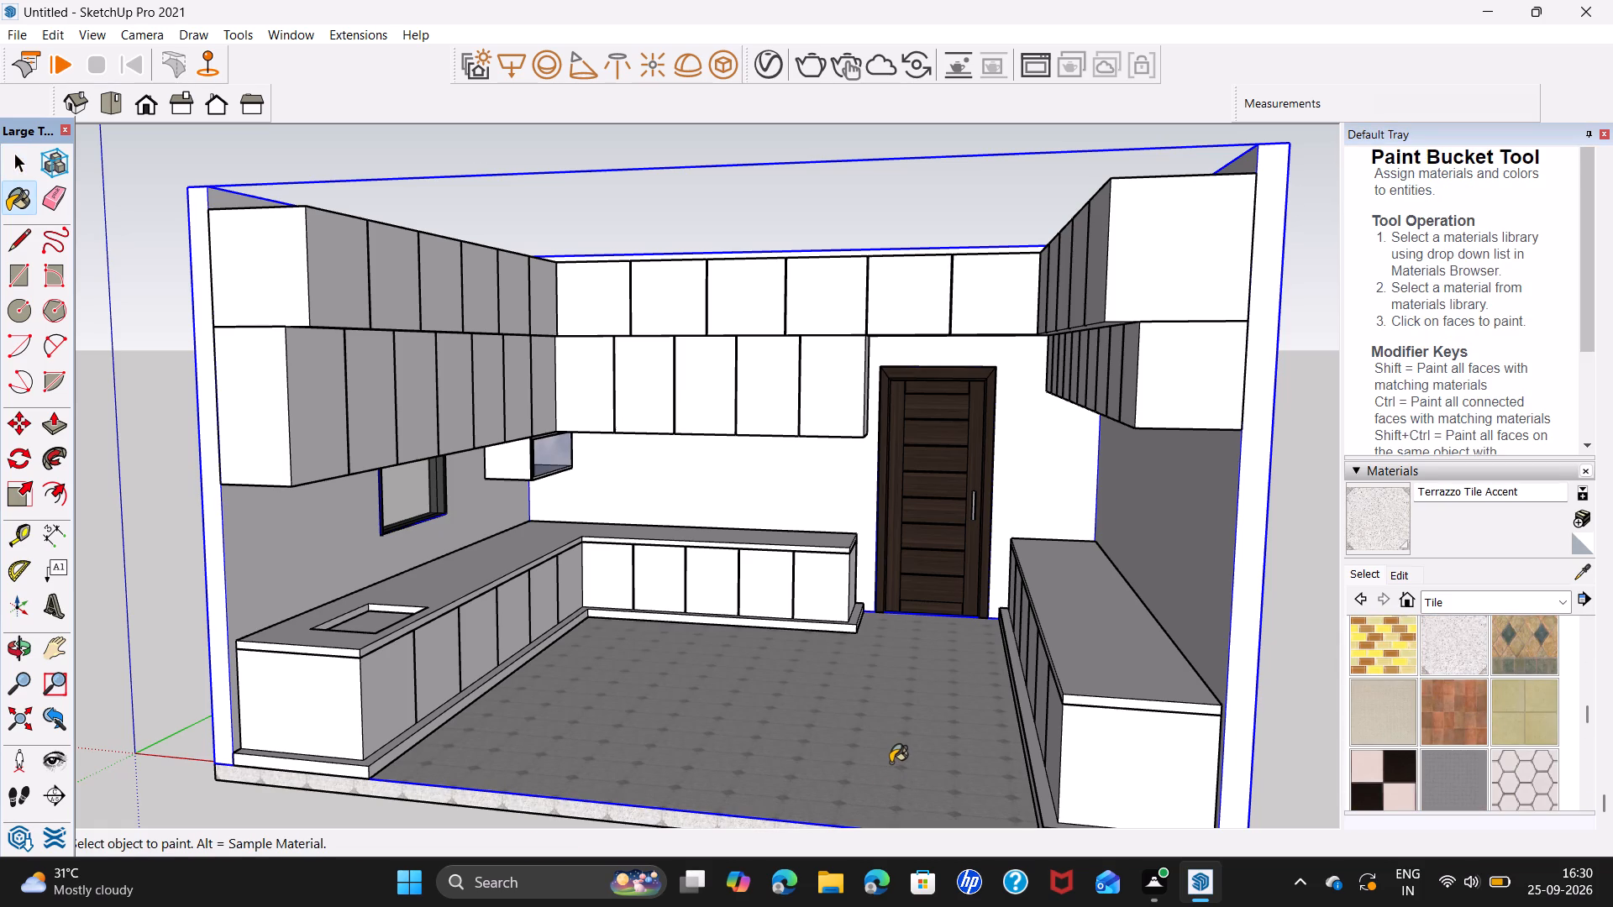
# Apply Carrera Marble from the Stone collection to the countertop and plinth of the straight cabinet run opposite the window.
pyautogui.scroll(-2, 896, 759)
pyautogui.moveTo(901, 763); pyautogui.dragTo(992, 729, button='middle')
pyautogui.moveTo(878, 693); pyautogui.dragTo(874, 737, button='middle')
pyautogui.scroll(1, 874, 737)
pyautogui.moveTo(915, 700); pyautogui.dragTo(938, 700, button='middle')
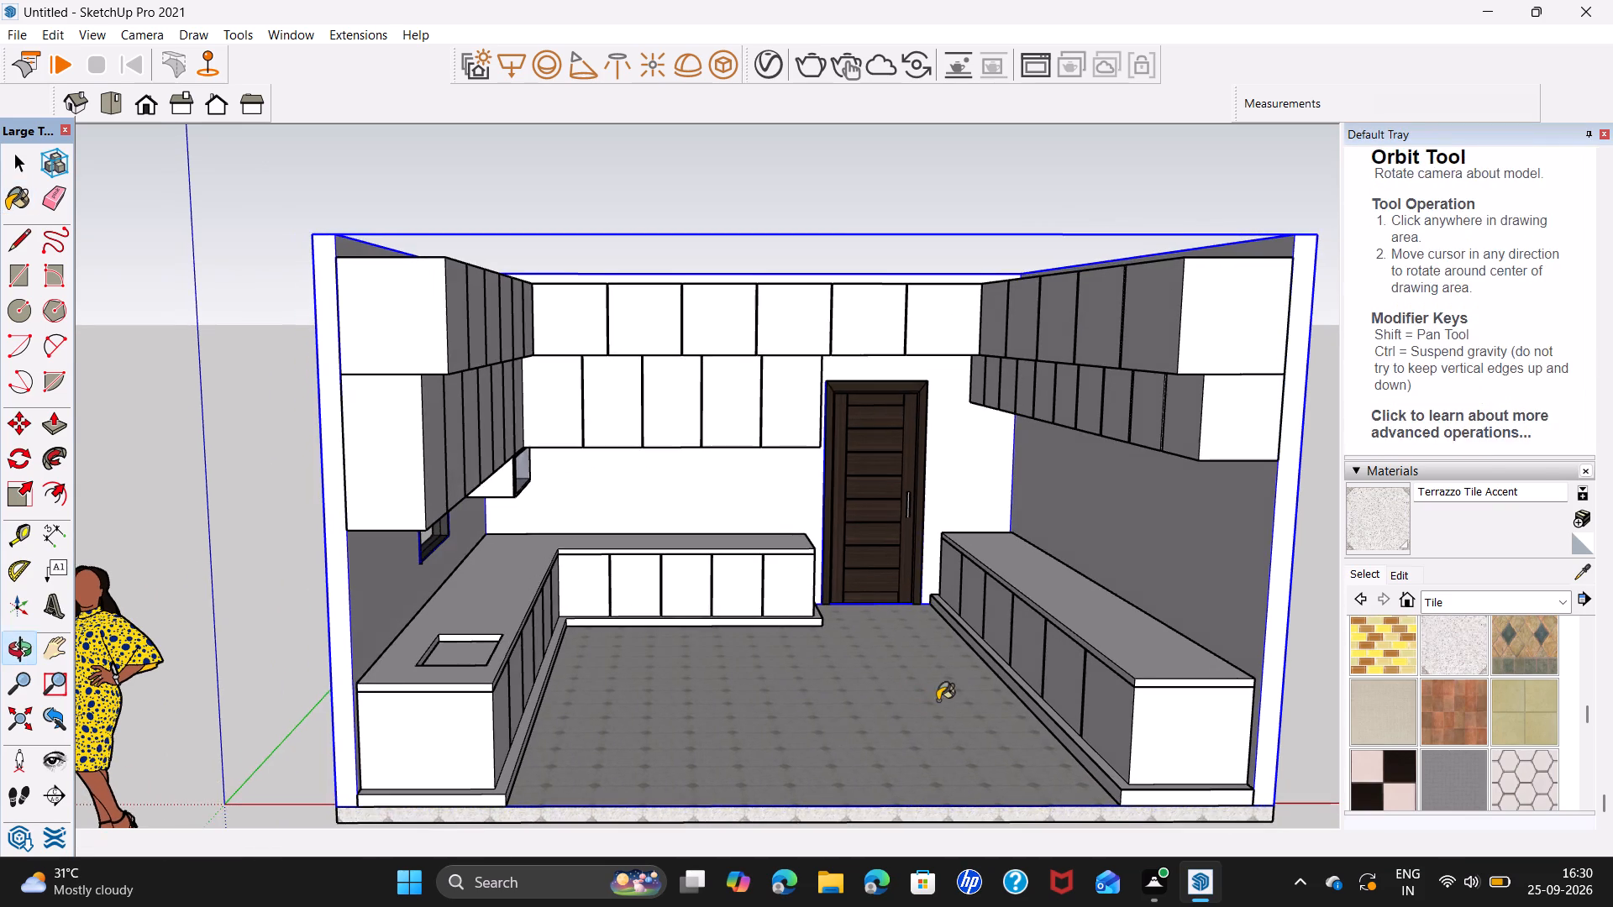
pyautogui.moveTo(936, 697); pyautogui.dragTo(921, 611, button='middle')
pyautogui.moveTo(810, 634); pyautogui.dragTo(789, 674, button='middle')
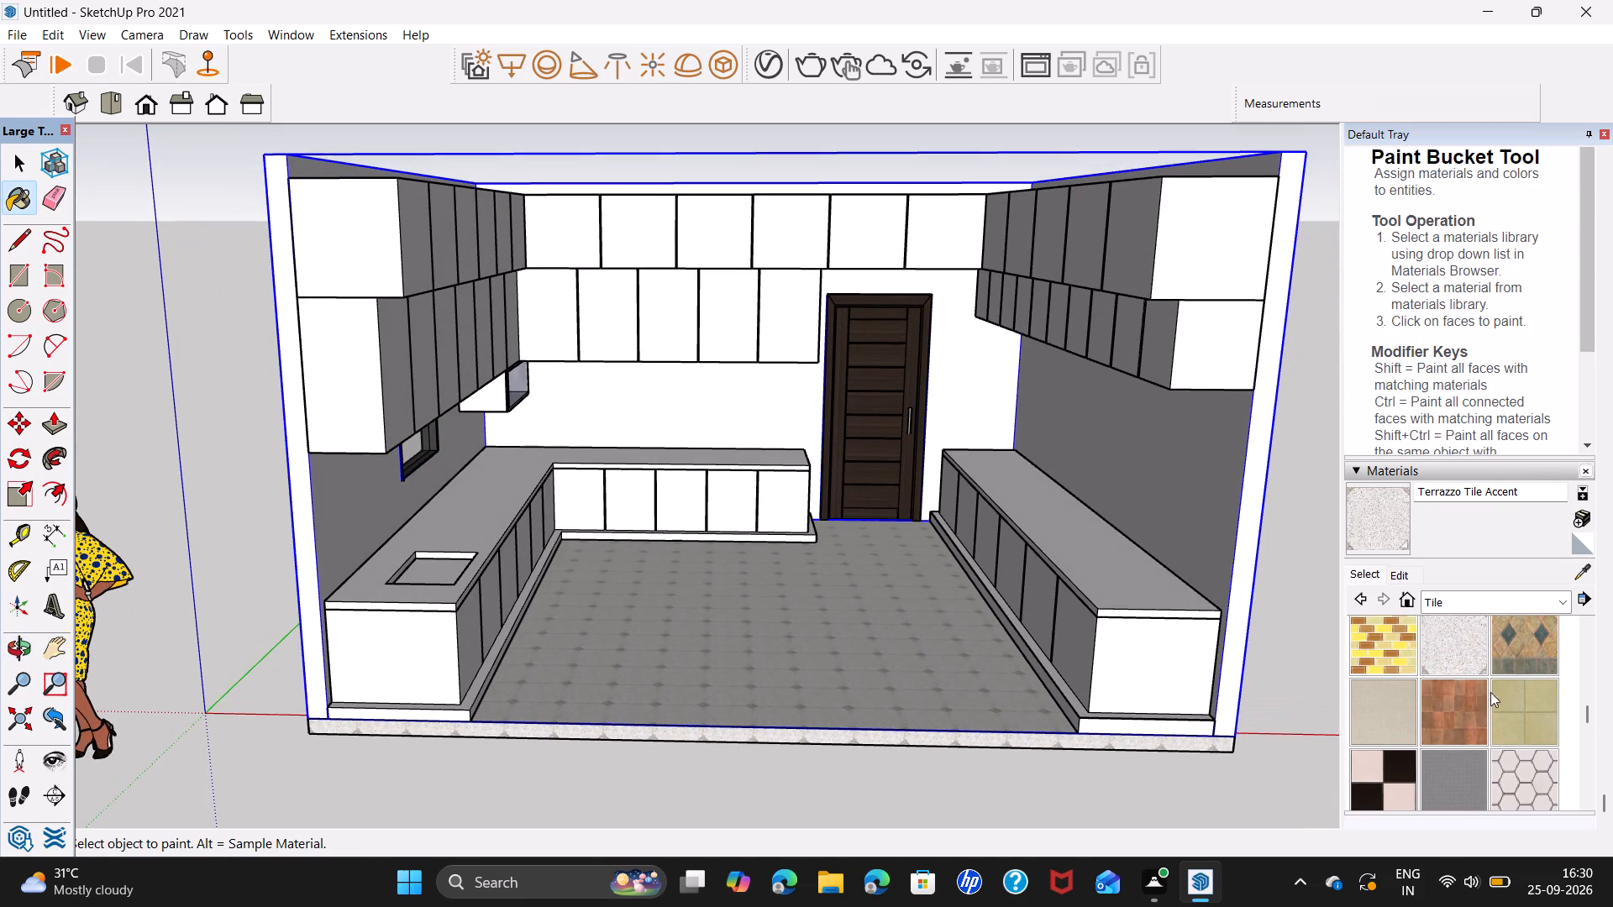
pyautogui.click(1560, 598)
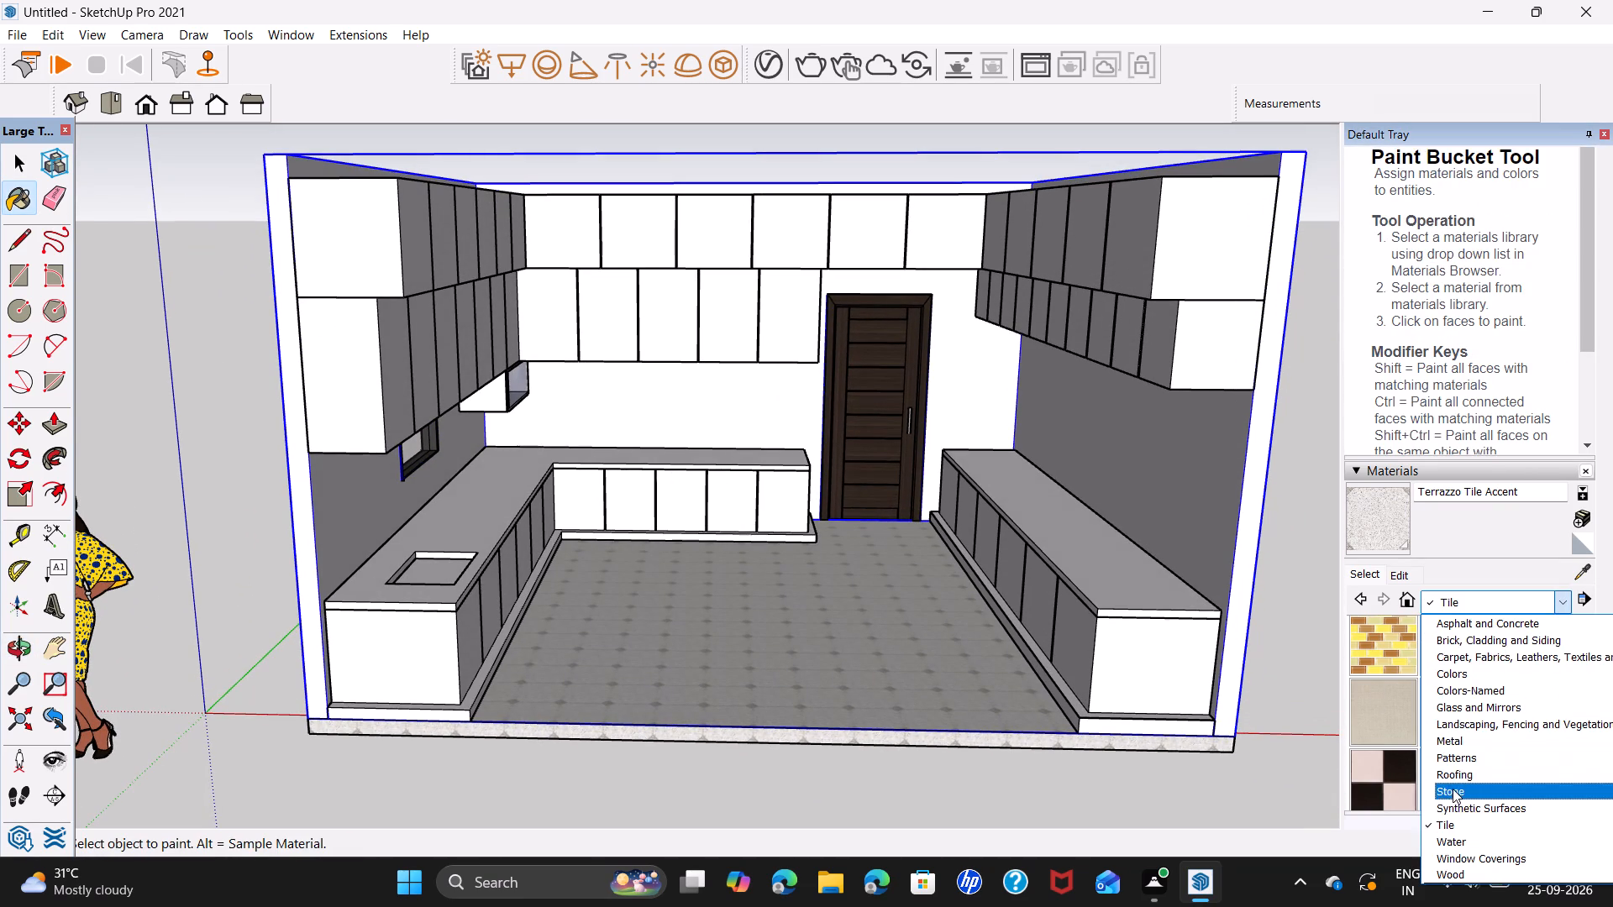
pyautogui.click(1453, 789)
pyautogui.scroll(-2, 1469, 710)
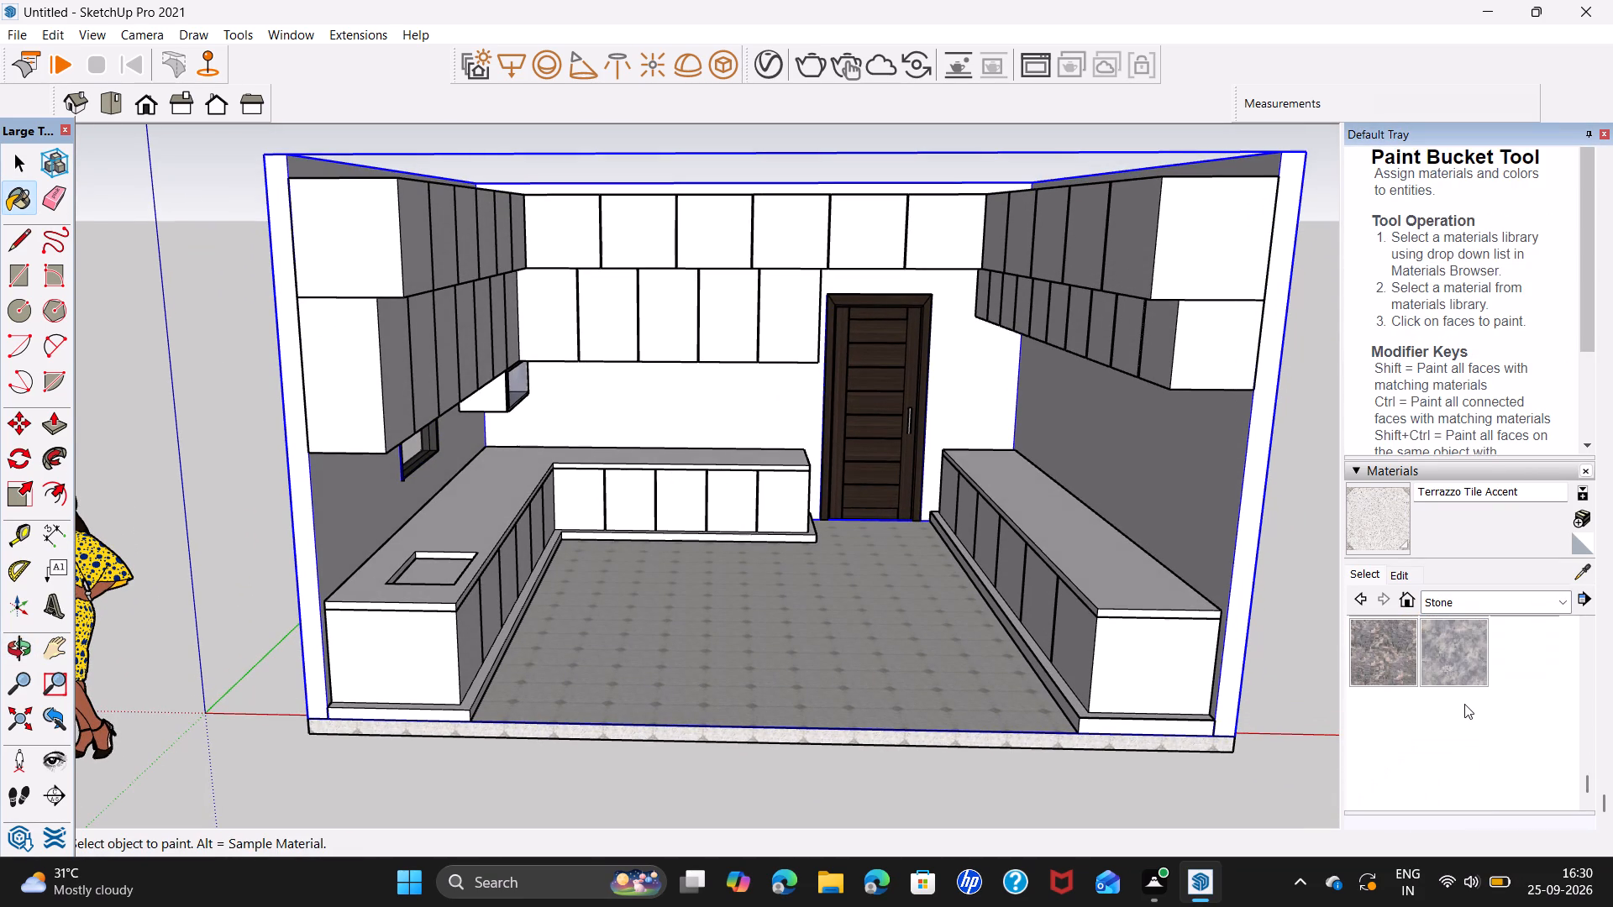
pyautogui.scroll(2, 1453, 674)
pyautogui.click(1384, 663)
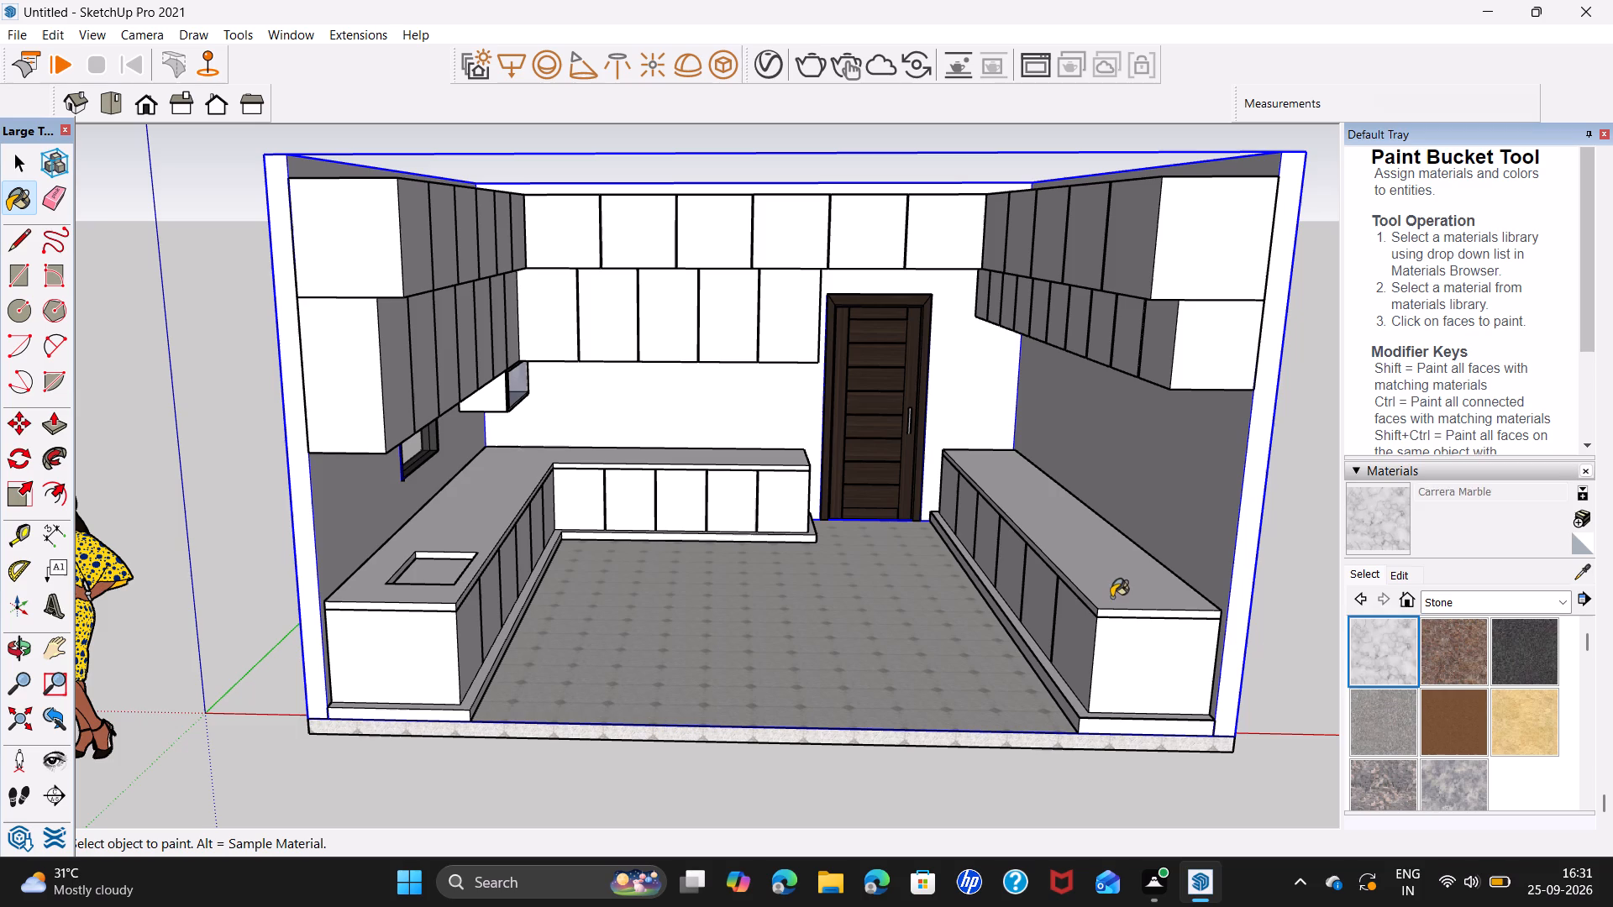
pyautogui.click(1117, 594)
pyautogui.click(1091, 728)
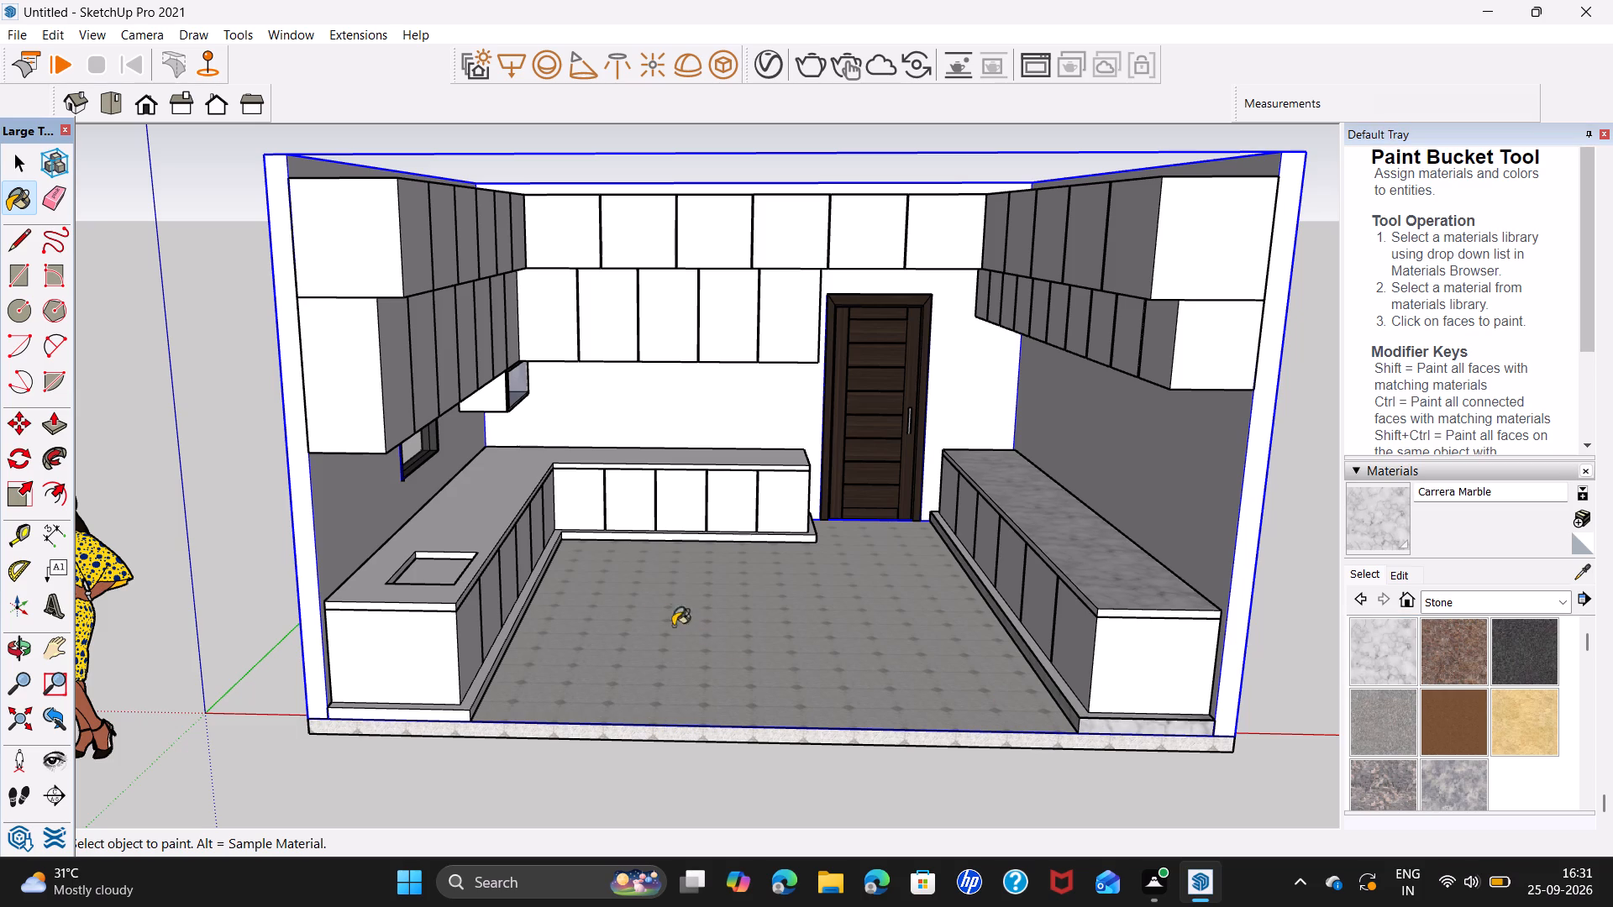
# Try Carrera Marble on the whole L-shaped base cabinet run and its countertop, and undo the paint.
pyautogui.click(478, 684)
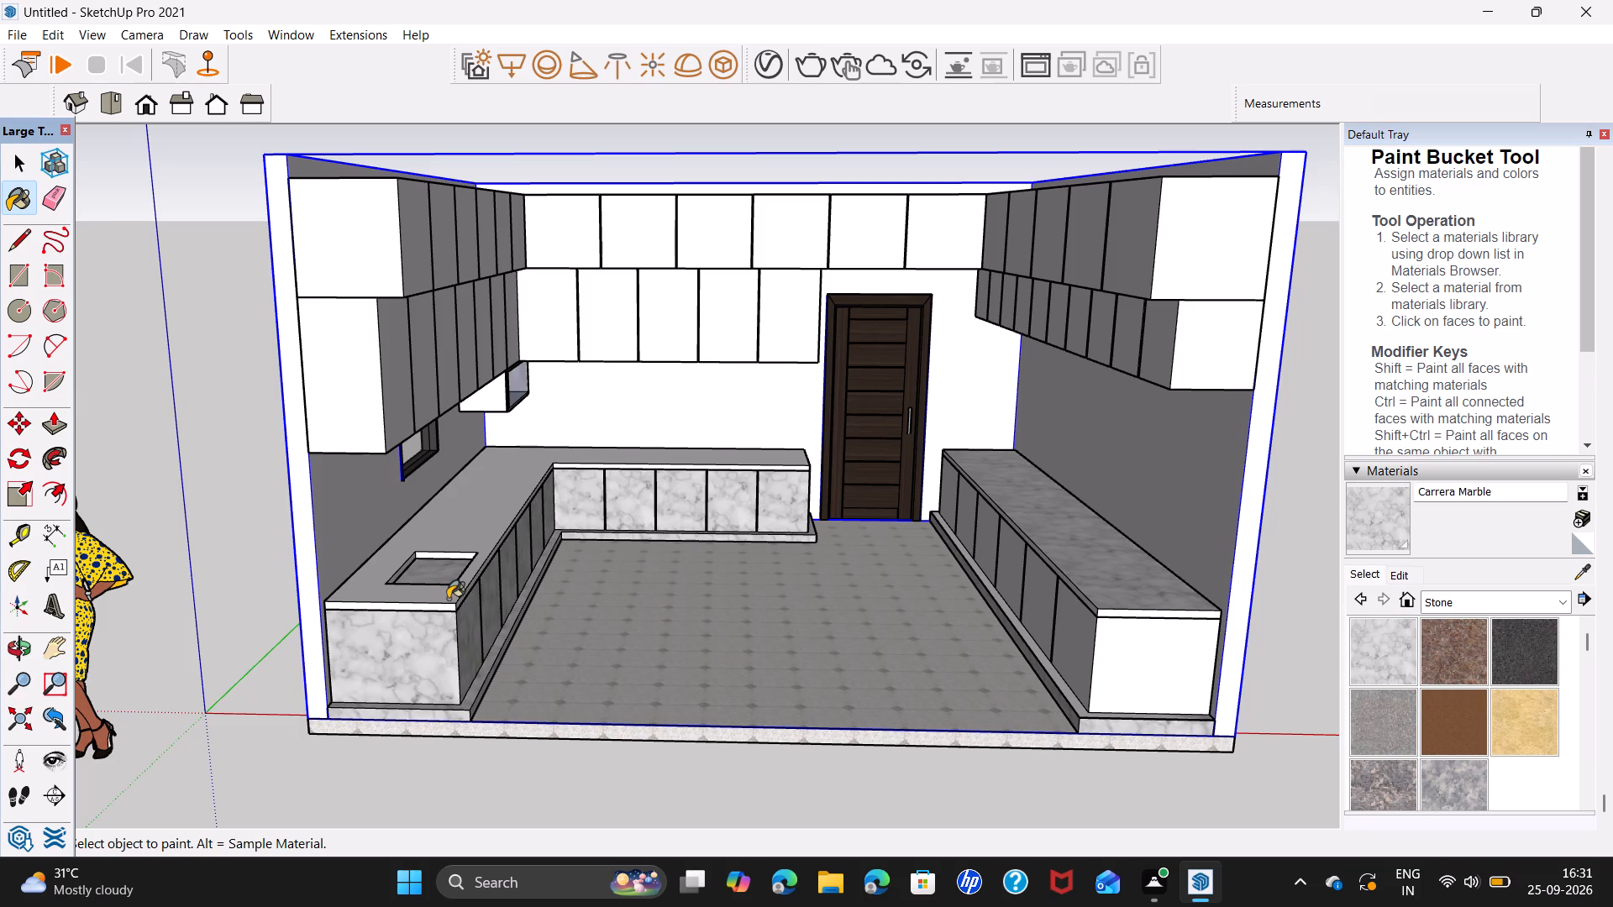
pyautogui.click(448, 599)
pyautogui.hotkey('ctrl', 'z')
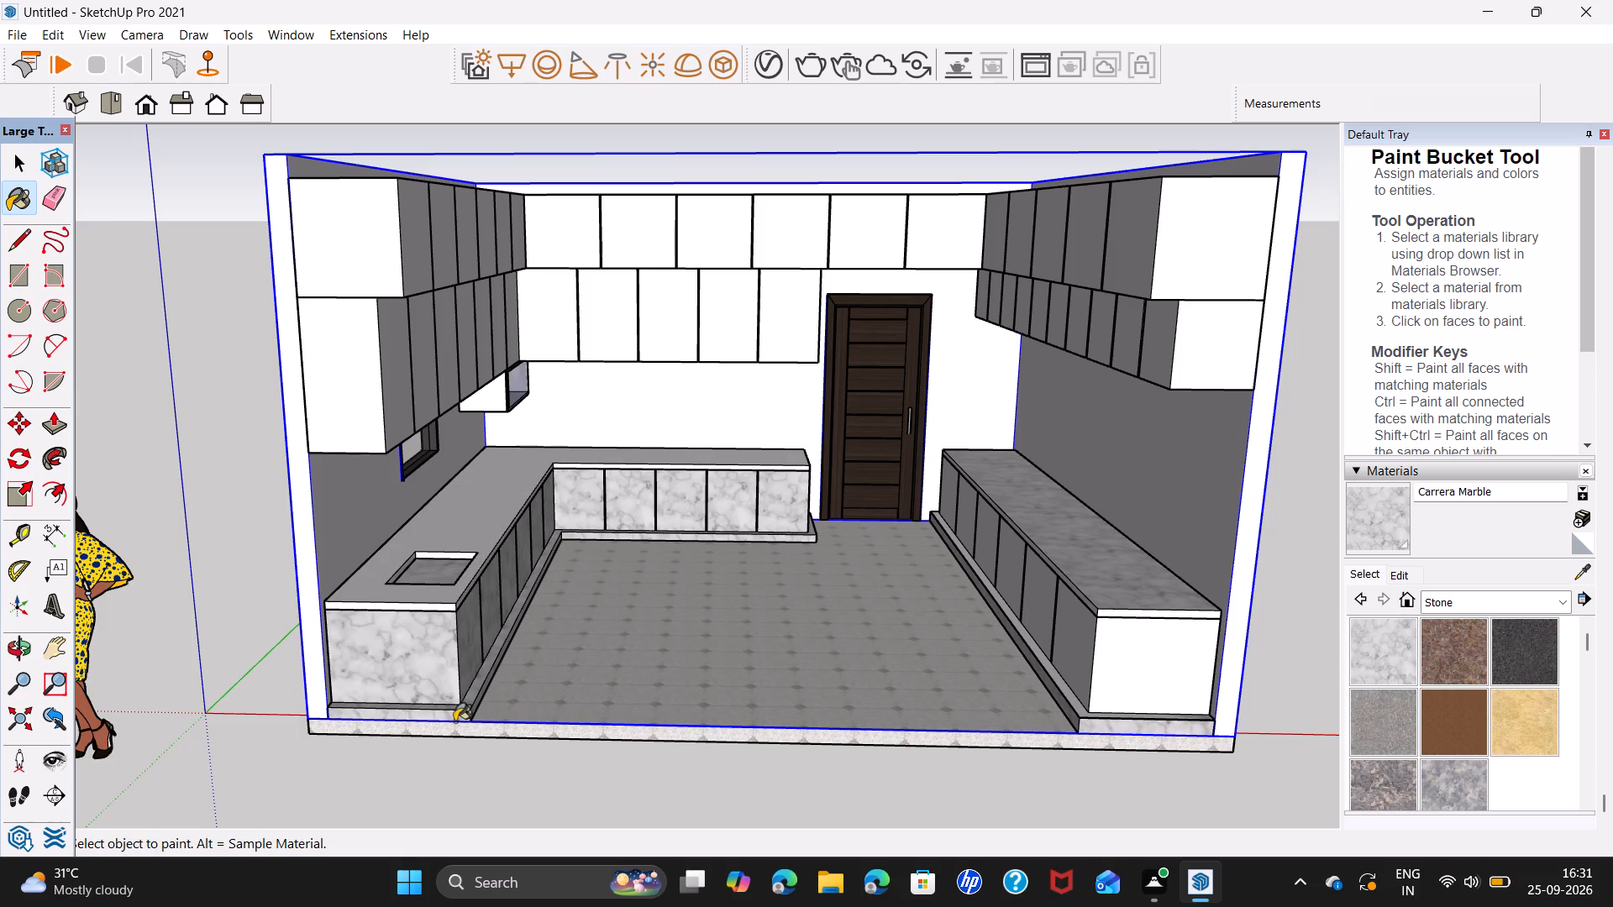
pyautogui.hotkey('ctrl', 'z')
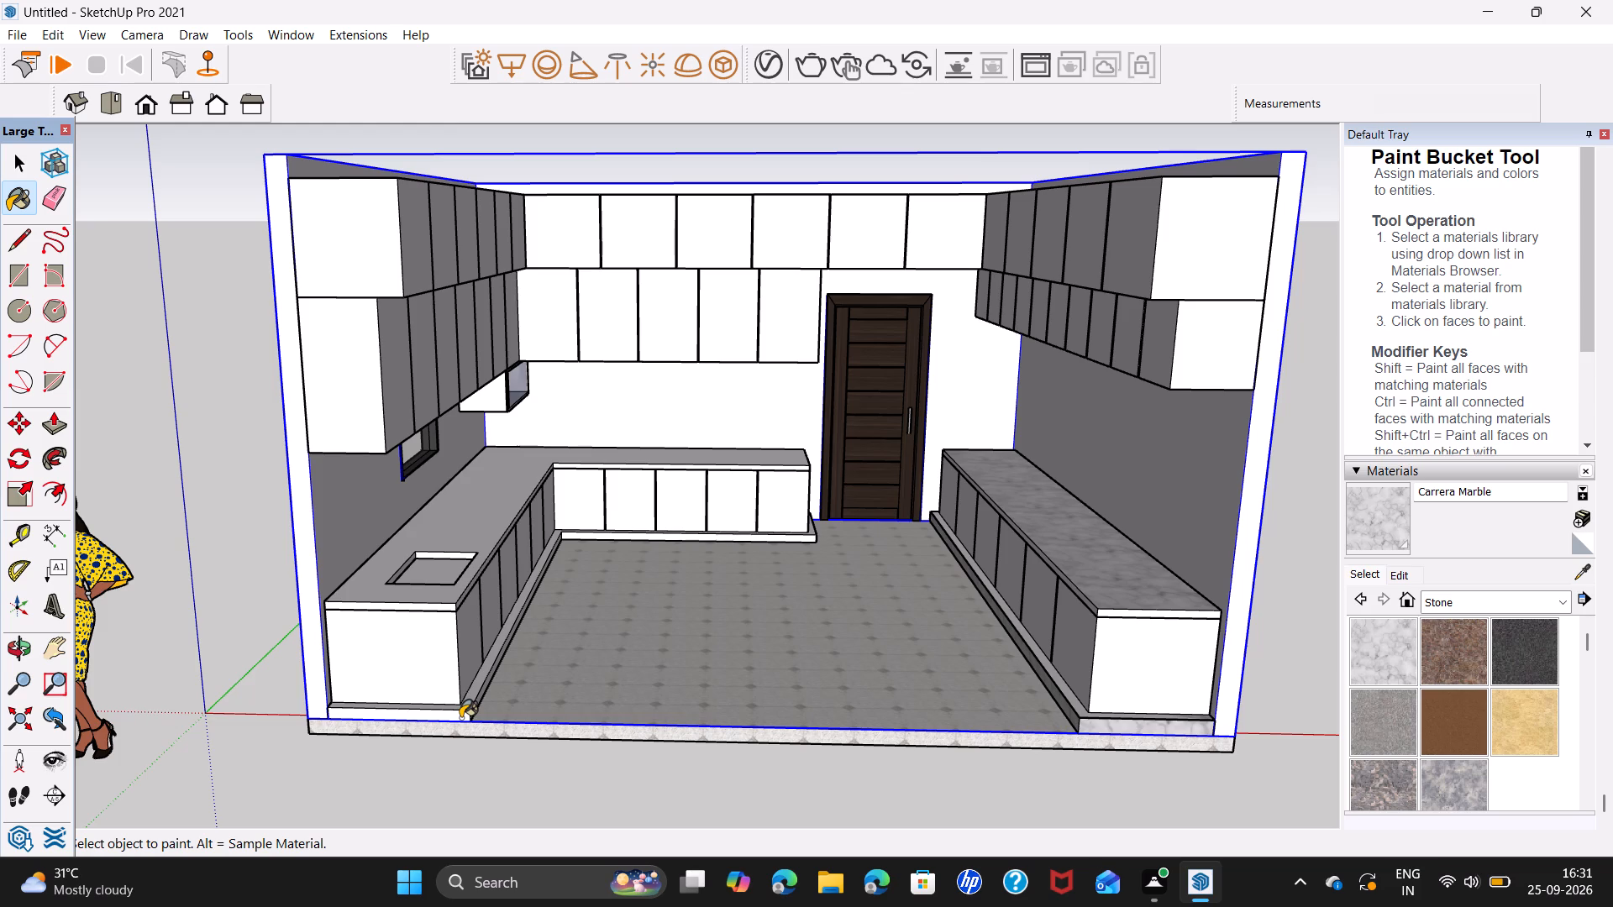
# Open the L-shaped base cabinet group and apply Carrera Marble to its plinth's top and front faces along both legs.
pyautogui.scroll(10, 460, 718)
pyautogui.press('space')
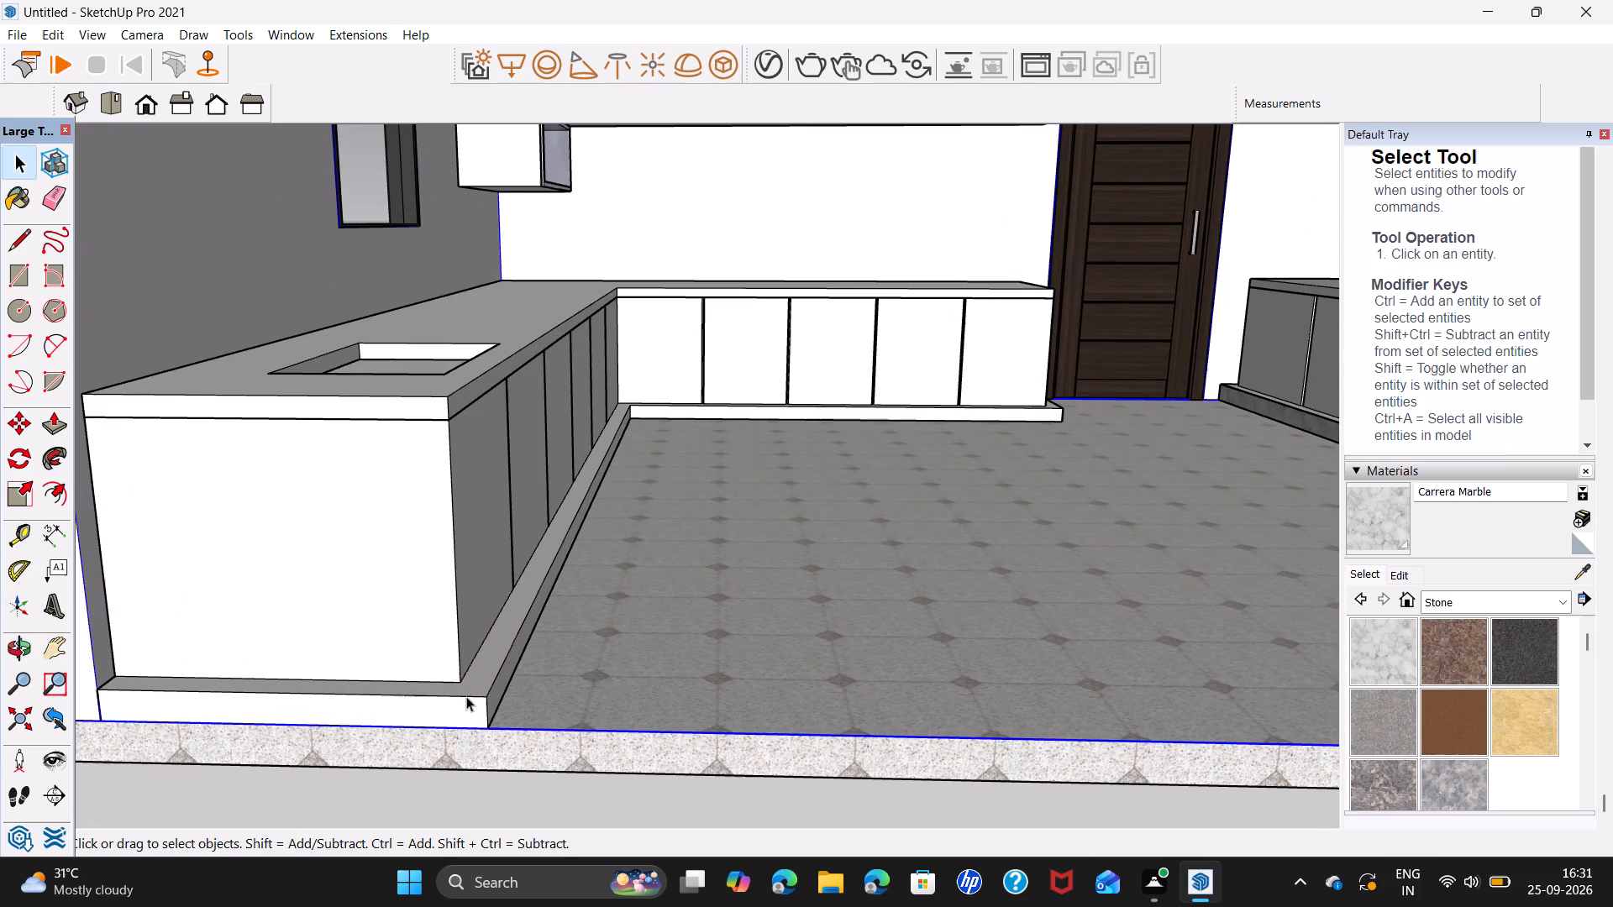
pyautogui.tripleClick(466, 696)
pyautogui.click(466, 696)
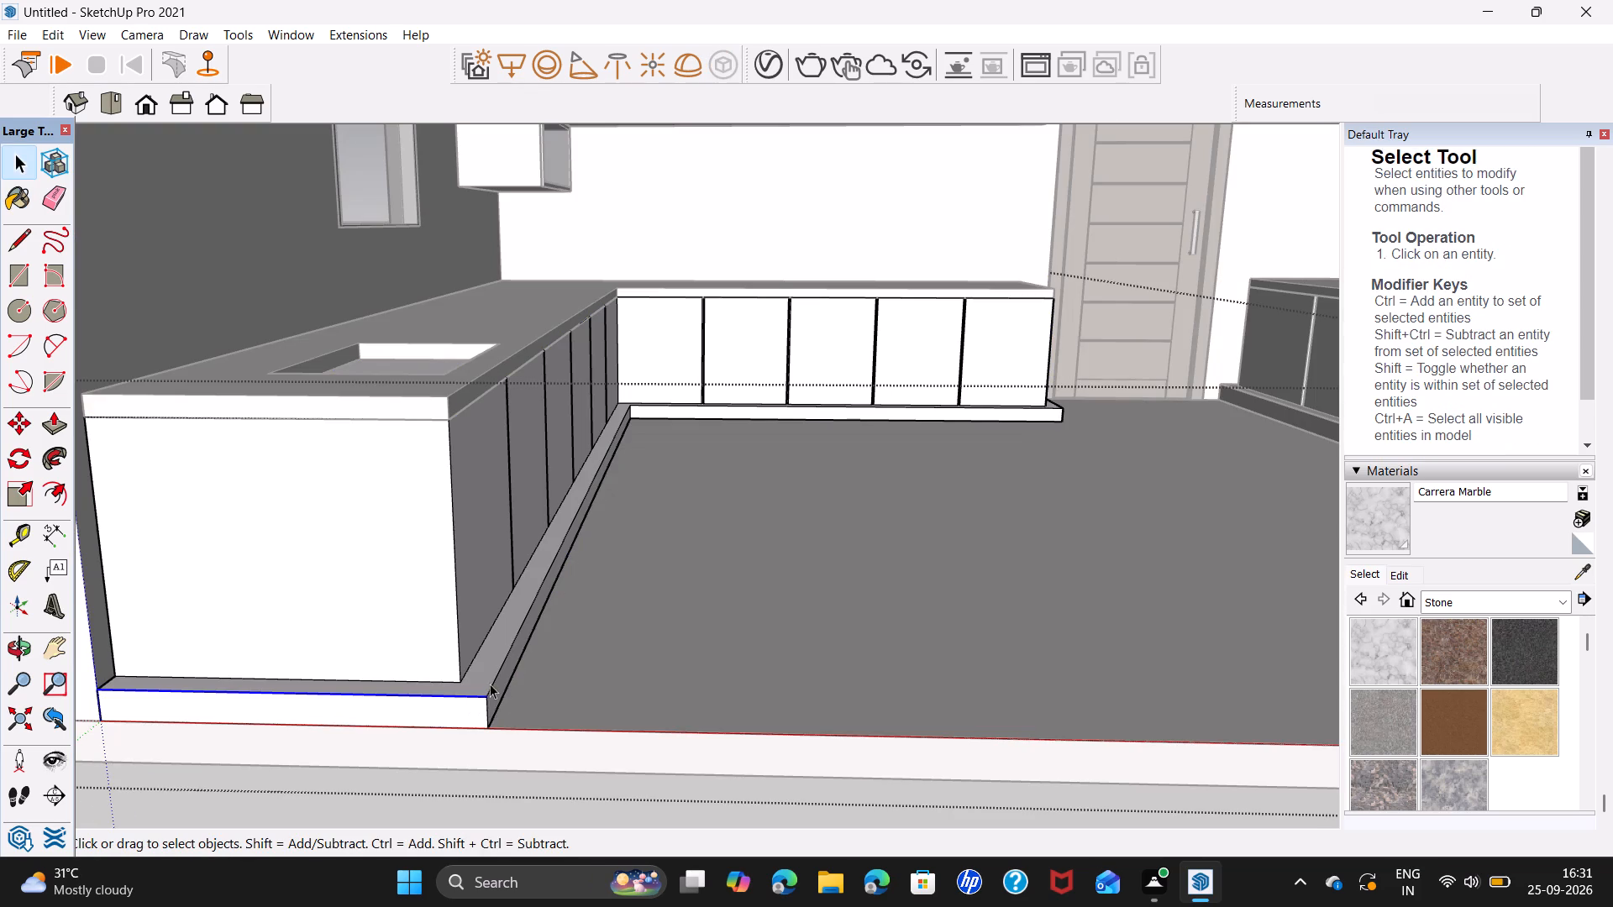
pyautogui.click(489, 678)
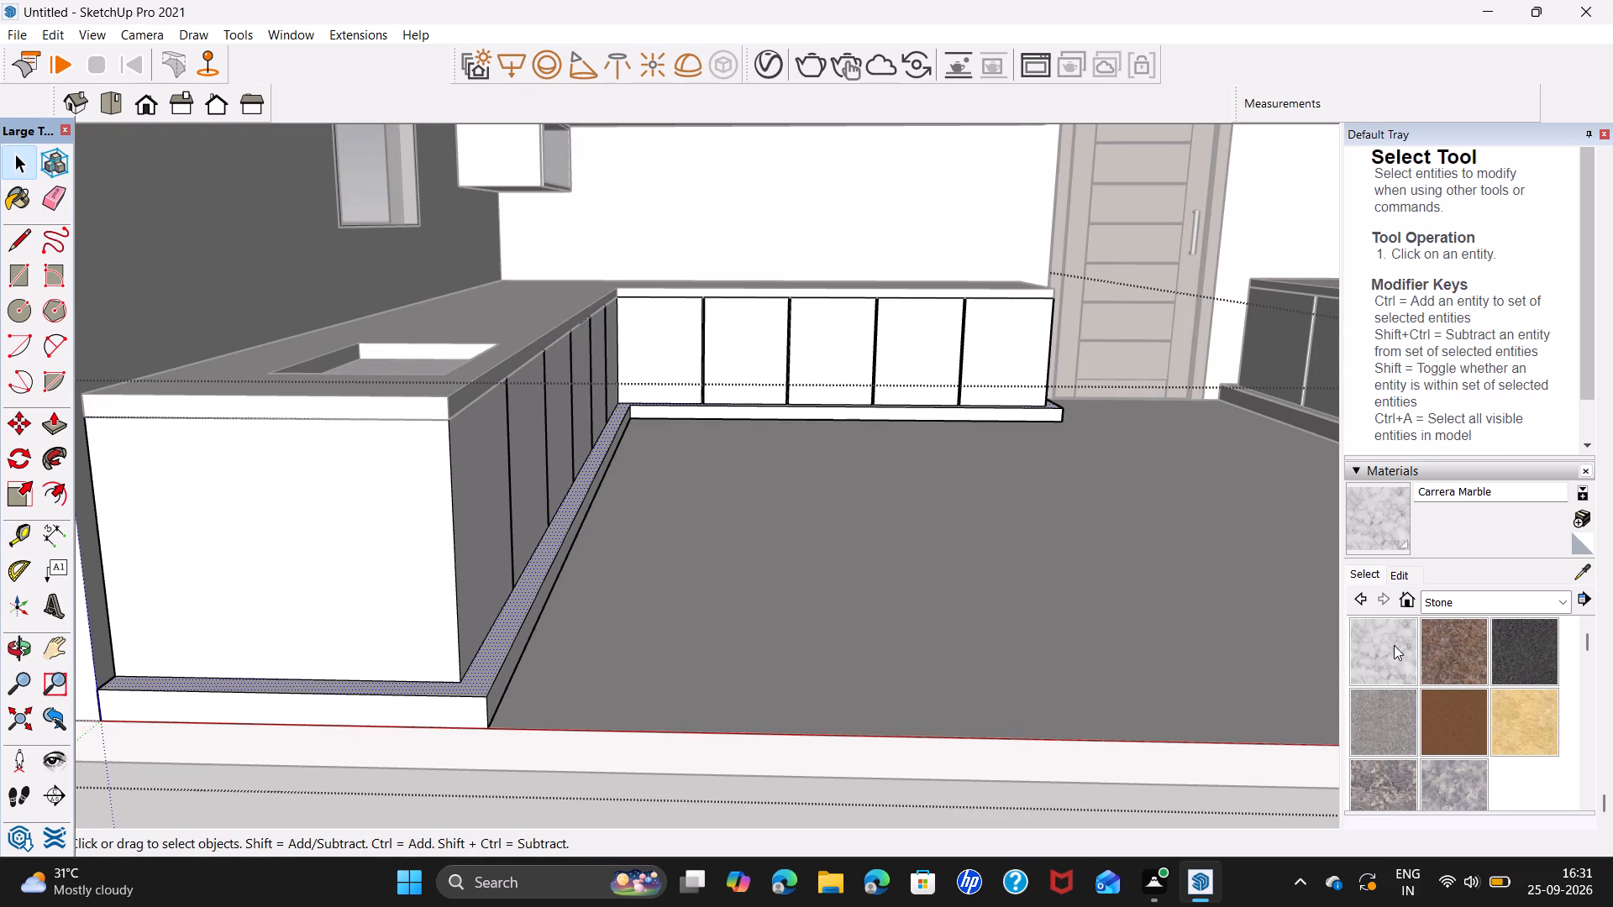
pyautogui.click(1394, 645)
pyautogui.click(496, 669)
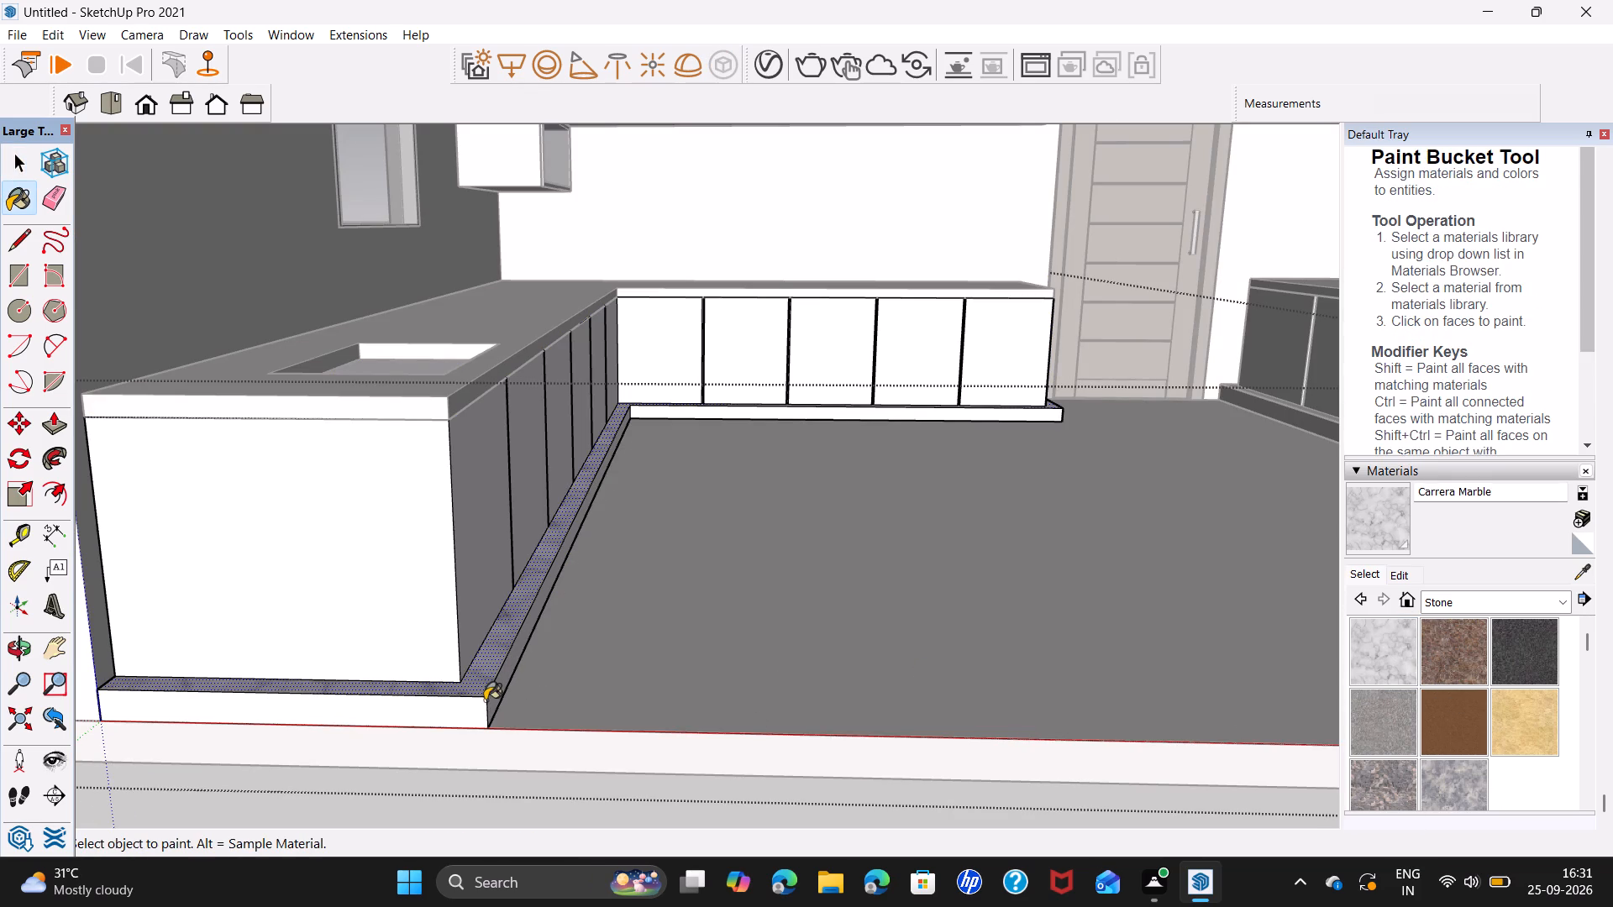
pyautogui.click(473, 709)
pyautogui.click(491, 698)
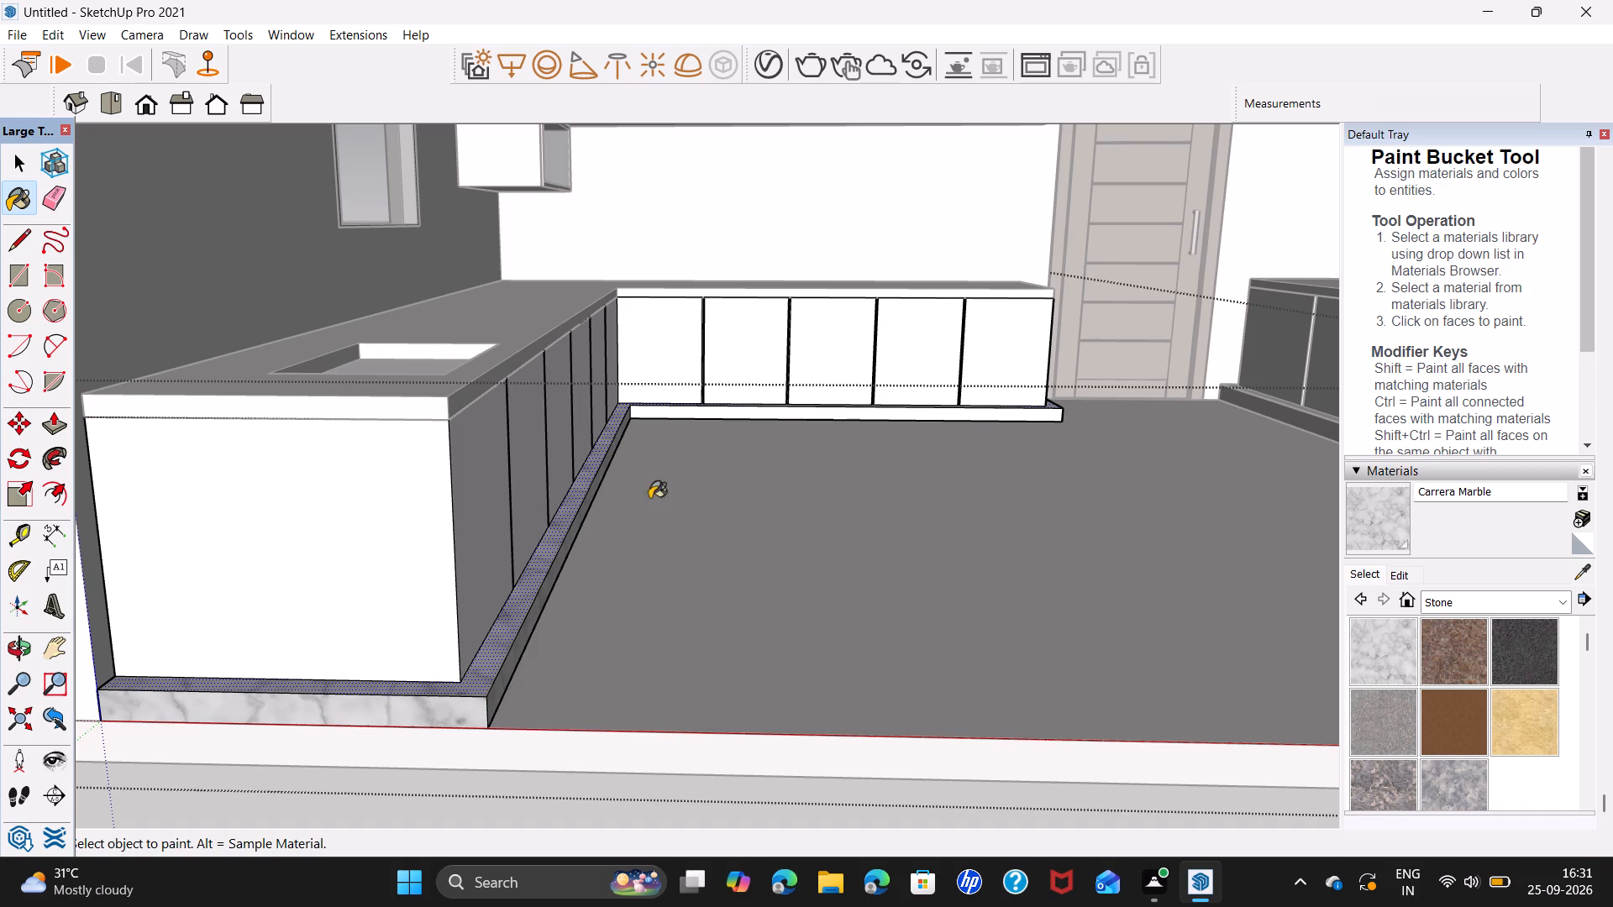
pyautogui.click(665, 409)
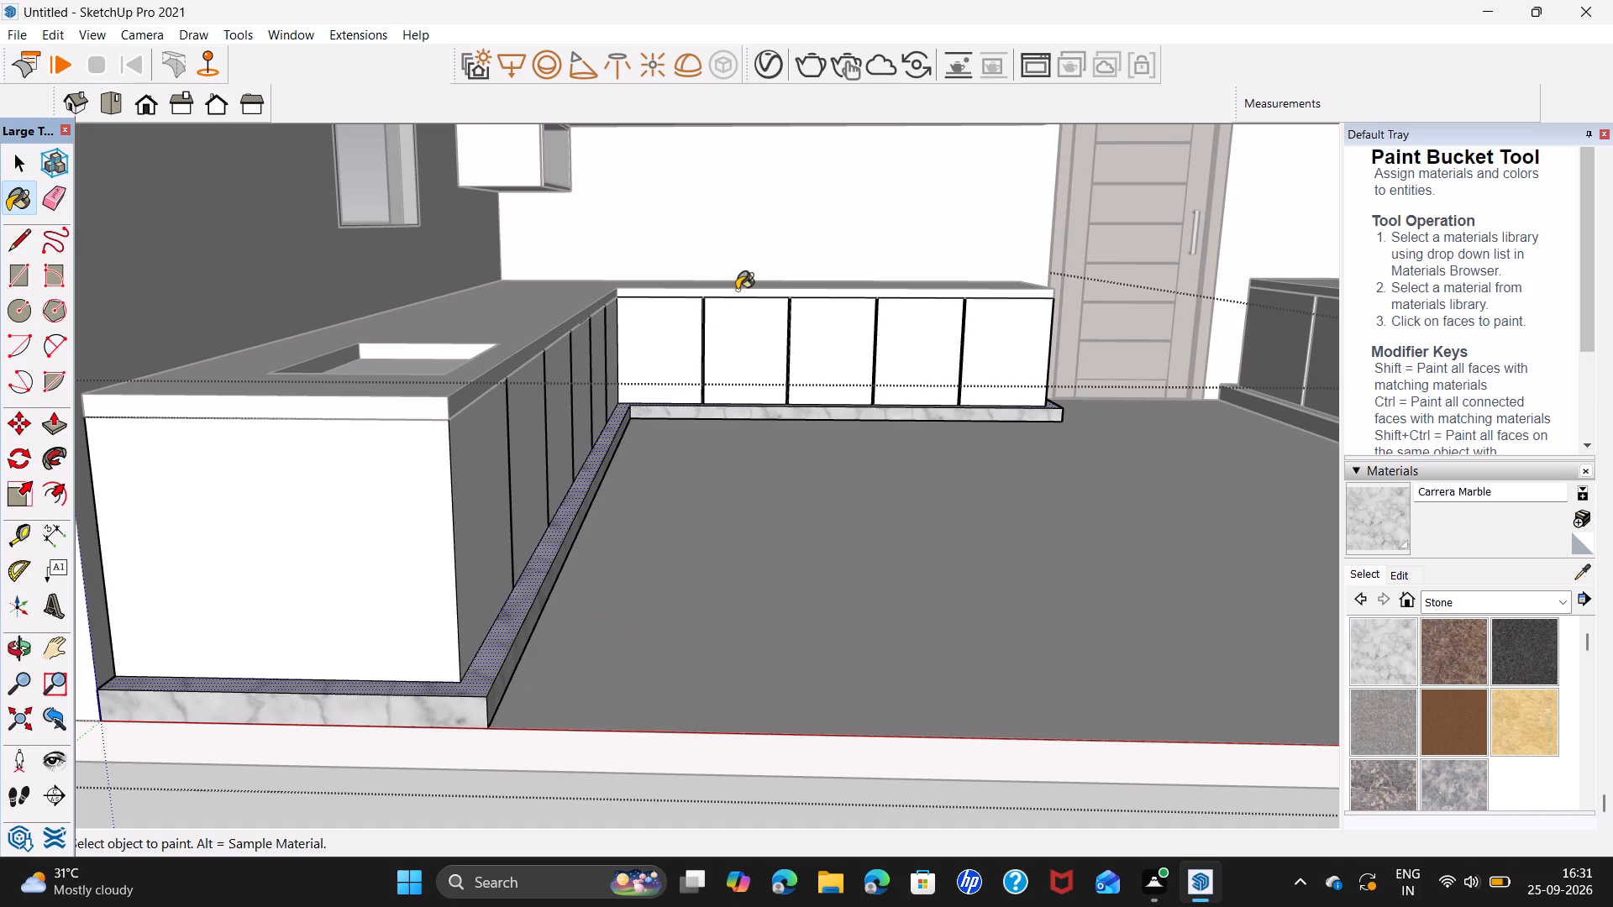
# Apply Carrera Marble to the cabinet top beneath the L-shaped countertop and sink cutout, and close the base cabinet group.
pyautogui.click(737, 288)
pyautogui.click(406, 399)
pyautogui.click(438, 398)
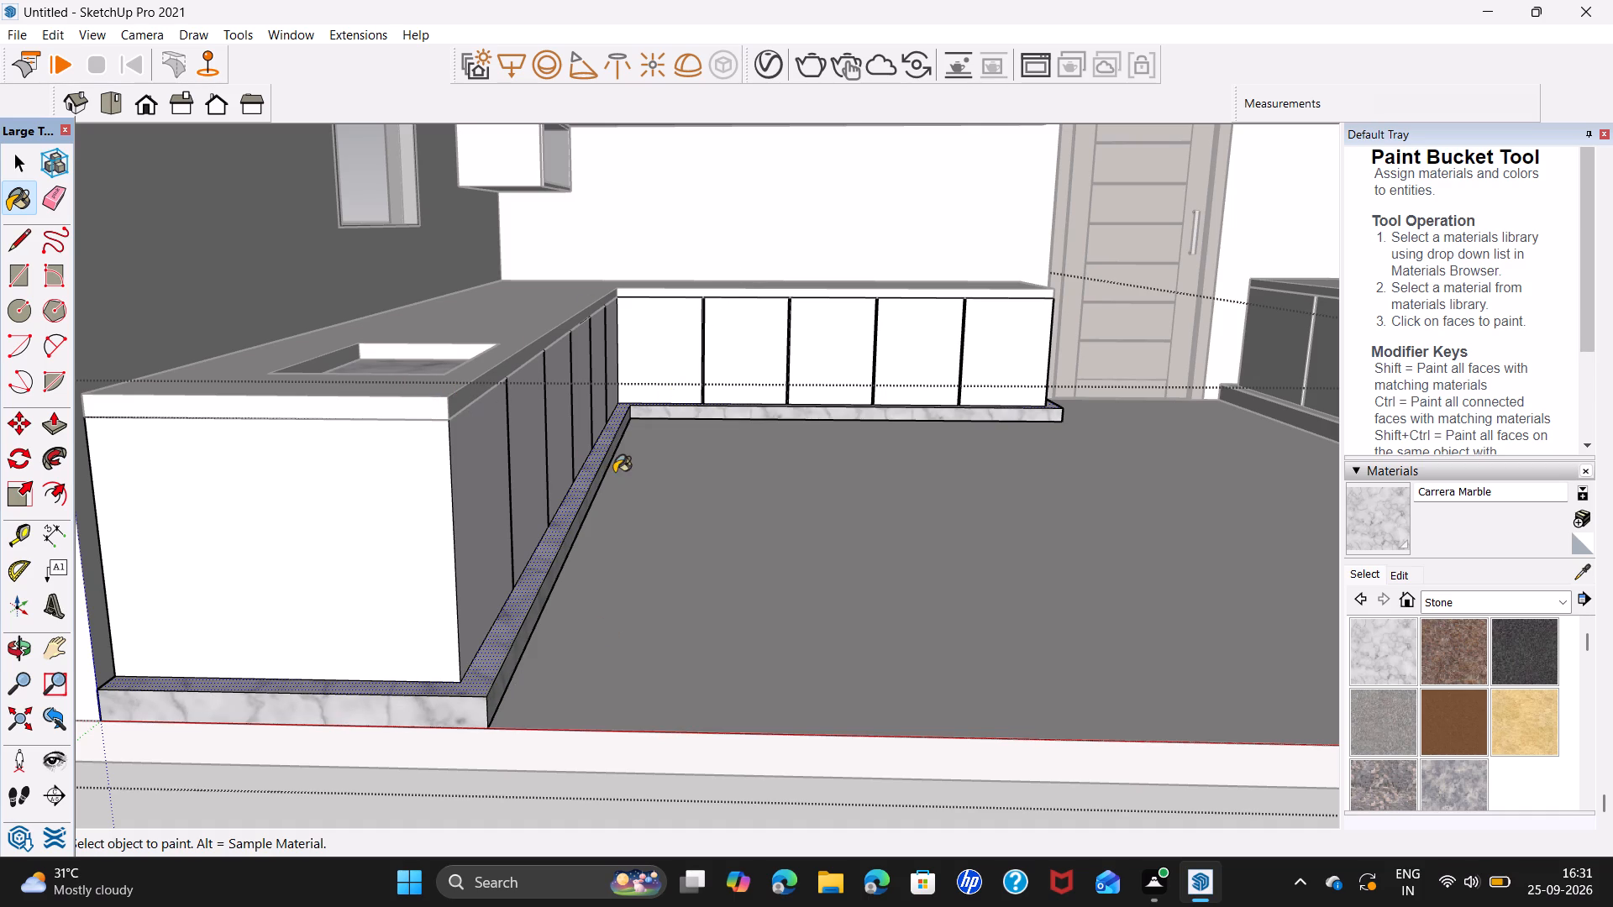
pyautogui.scroll(6, 464, 493)
pyautogui.moveTo(723, 555); pyautogui.dragTo(479, 676, button='middle')
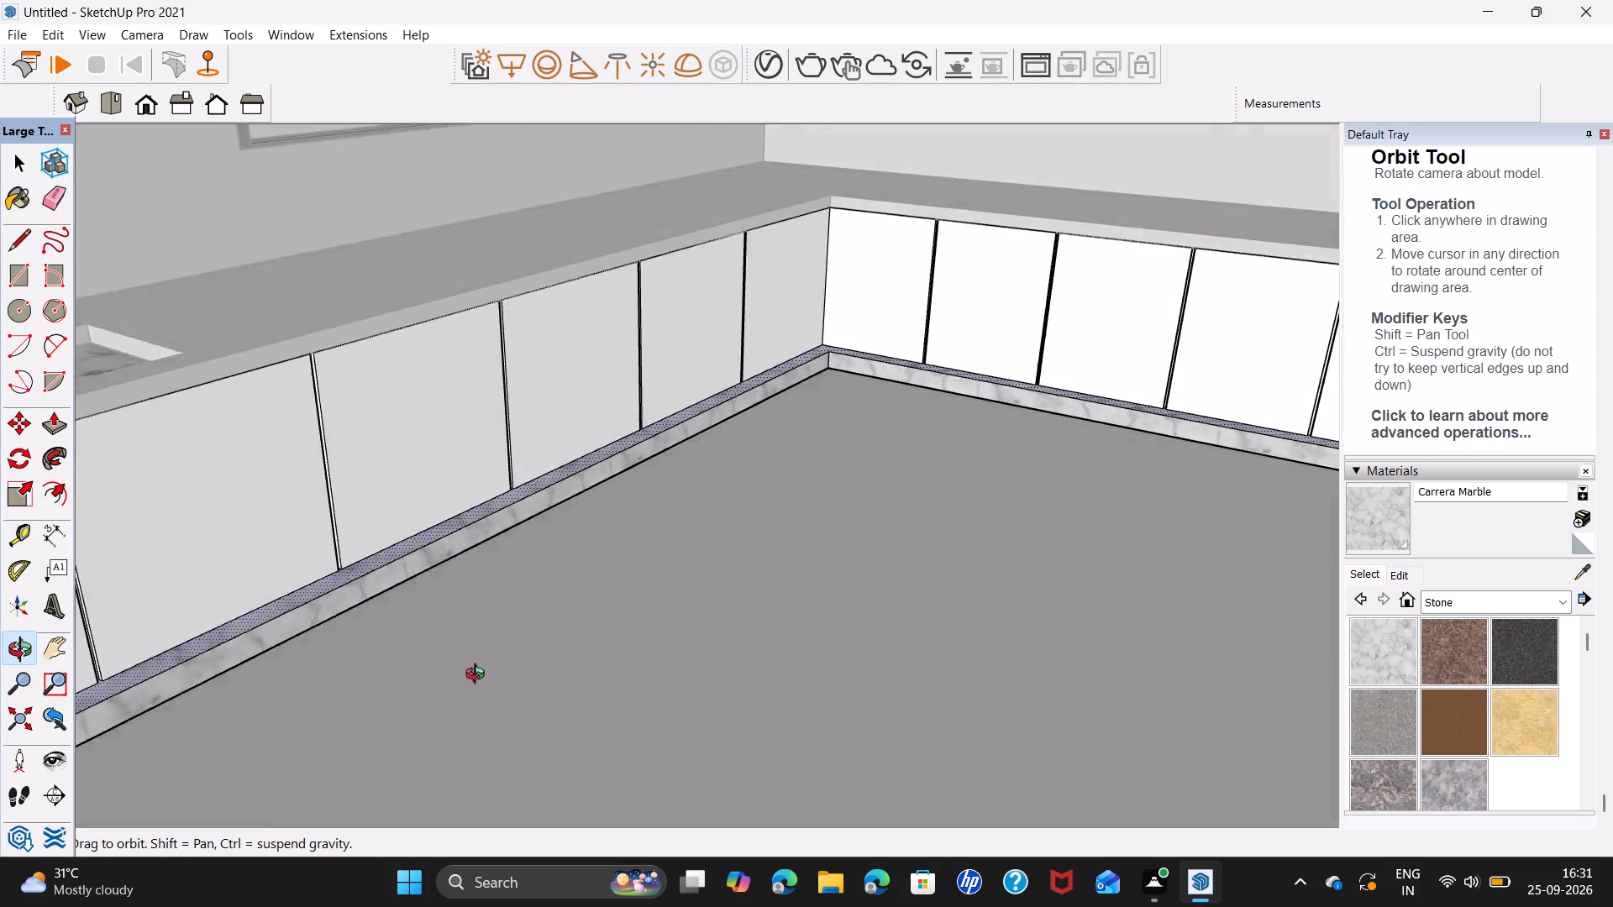
pyautogui.moveTo(479, 676); pyautogui.dragTo(705, 653, button='middle')
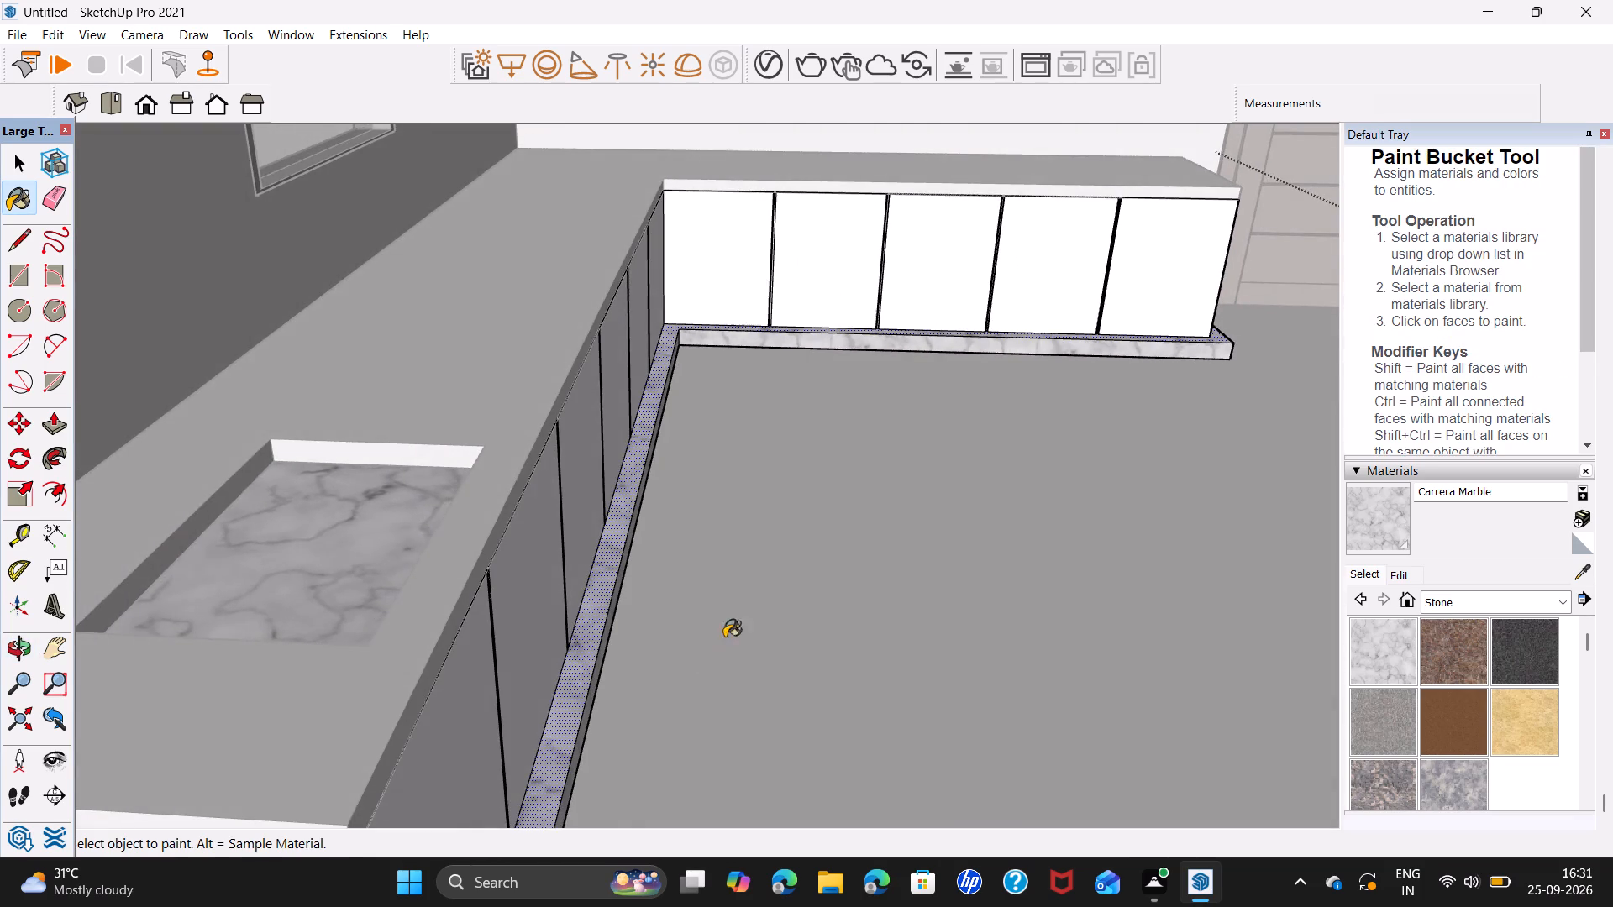
pyautogui.scroll(-3, 805, 560)
pyautogui.moveTo(835, 602); pyautogui.dragTo(800, 590, button='middle')
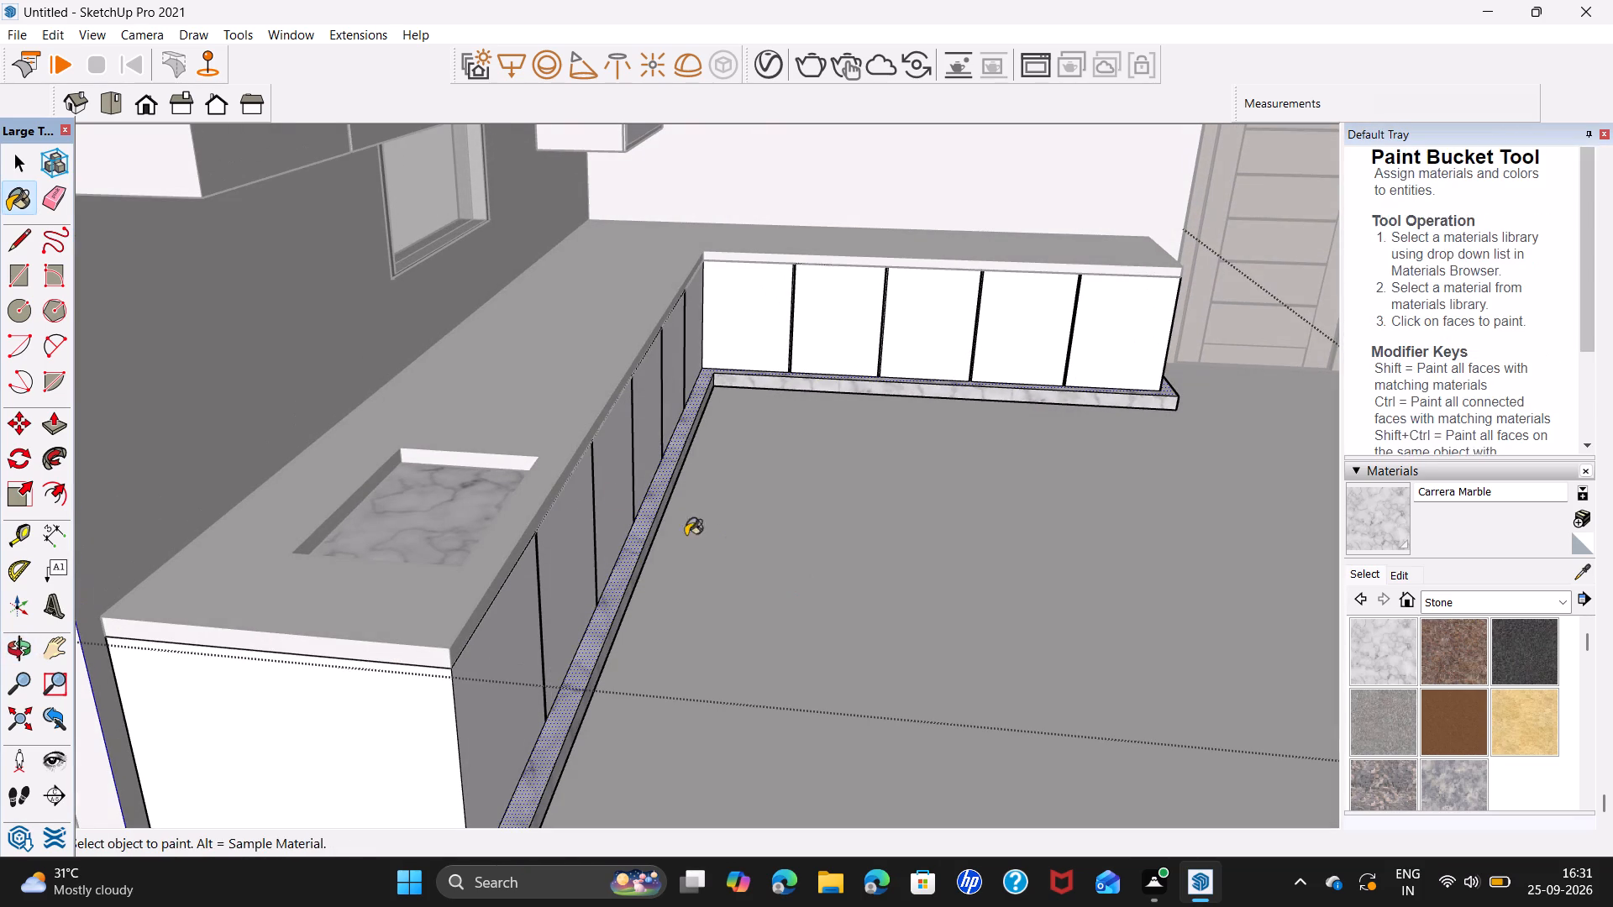
pyautogui.press('space')
pyautogui.click(554, 485)
pyautogui.click(553, 470)
pyautogui.click(891, 507)
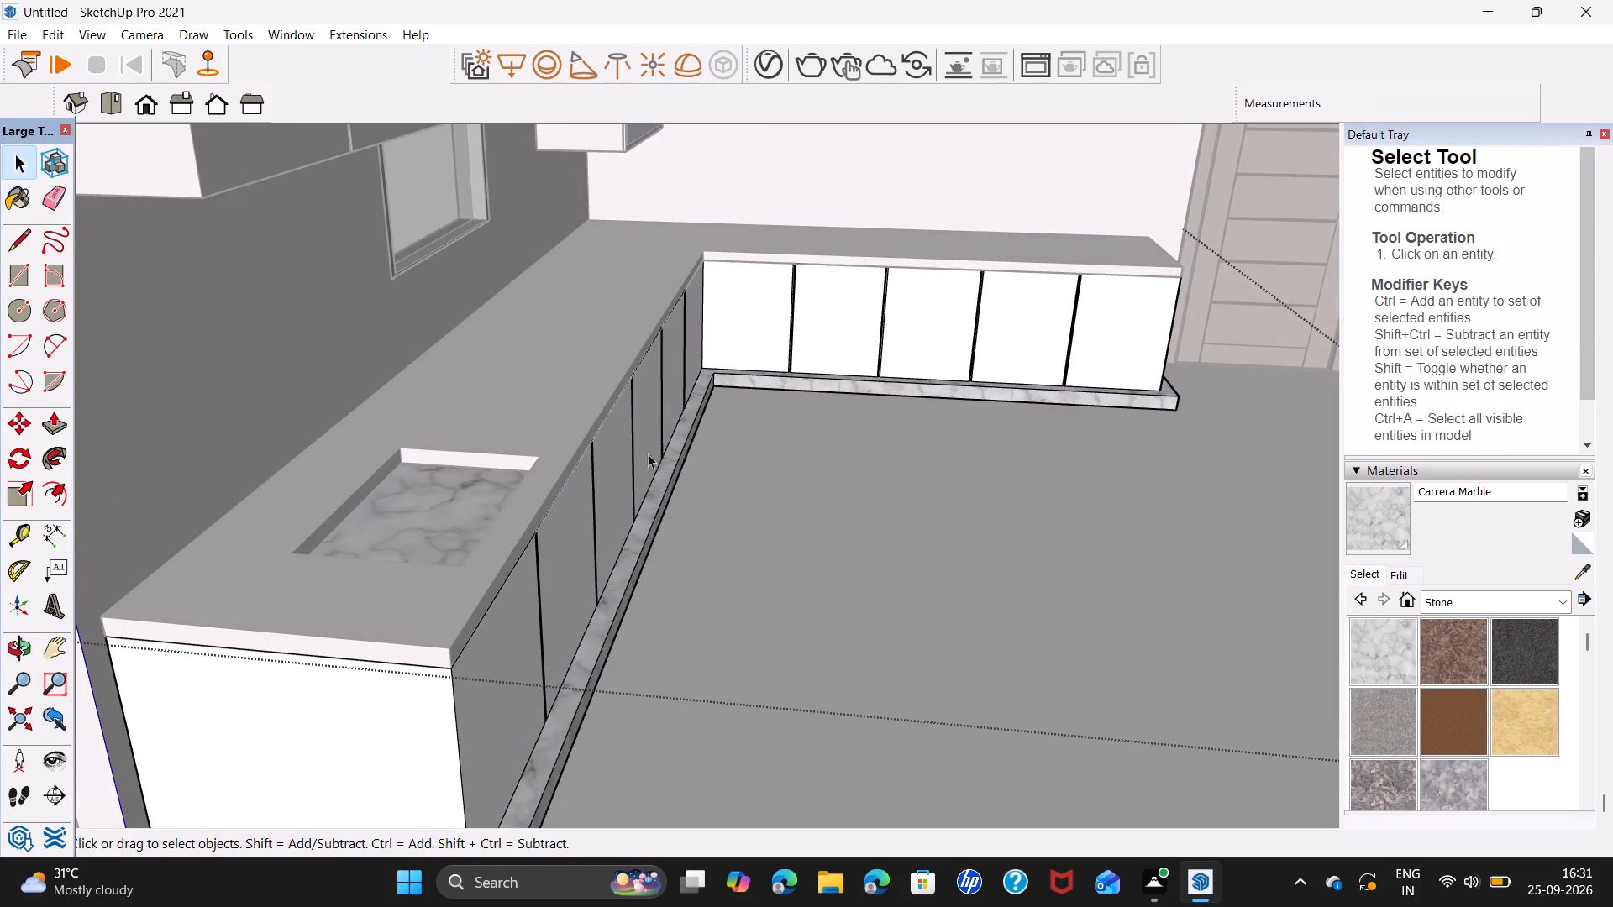
pyautogui.click(571, 406)
pyautogui.click(1296, 219)
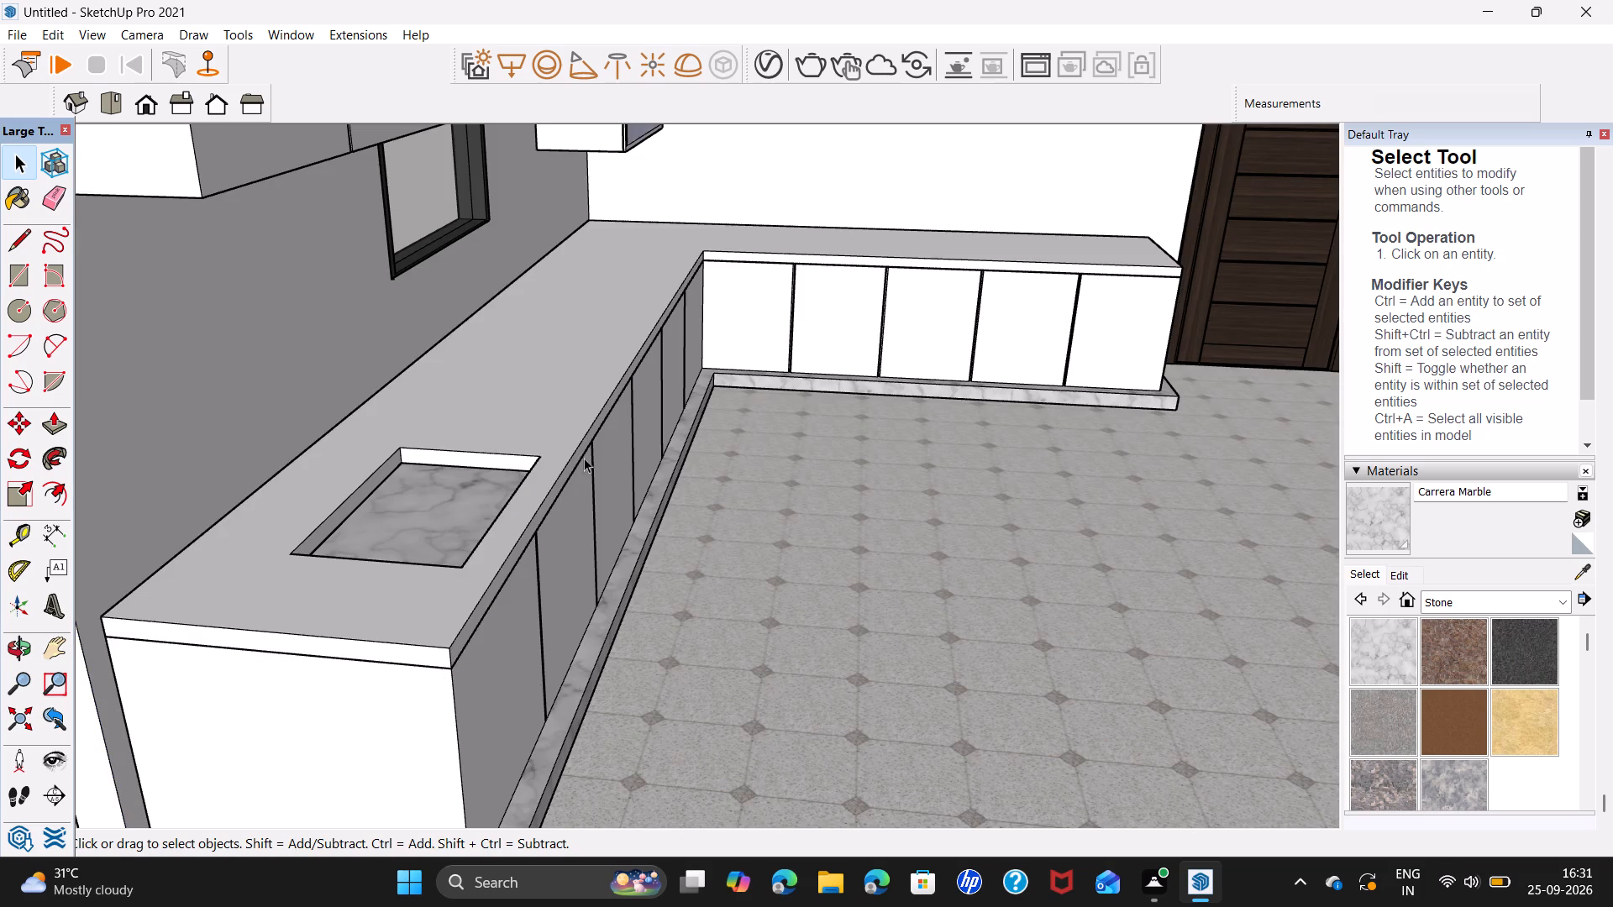
# Open the L-shaped countertop group, apply Carrera Marble to its top, front edges and both ends, and close the group.
pyautogui.tripleClick(574, 426)
pyautogui.click(574, 420)
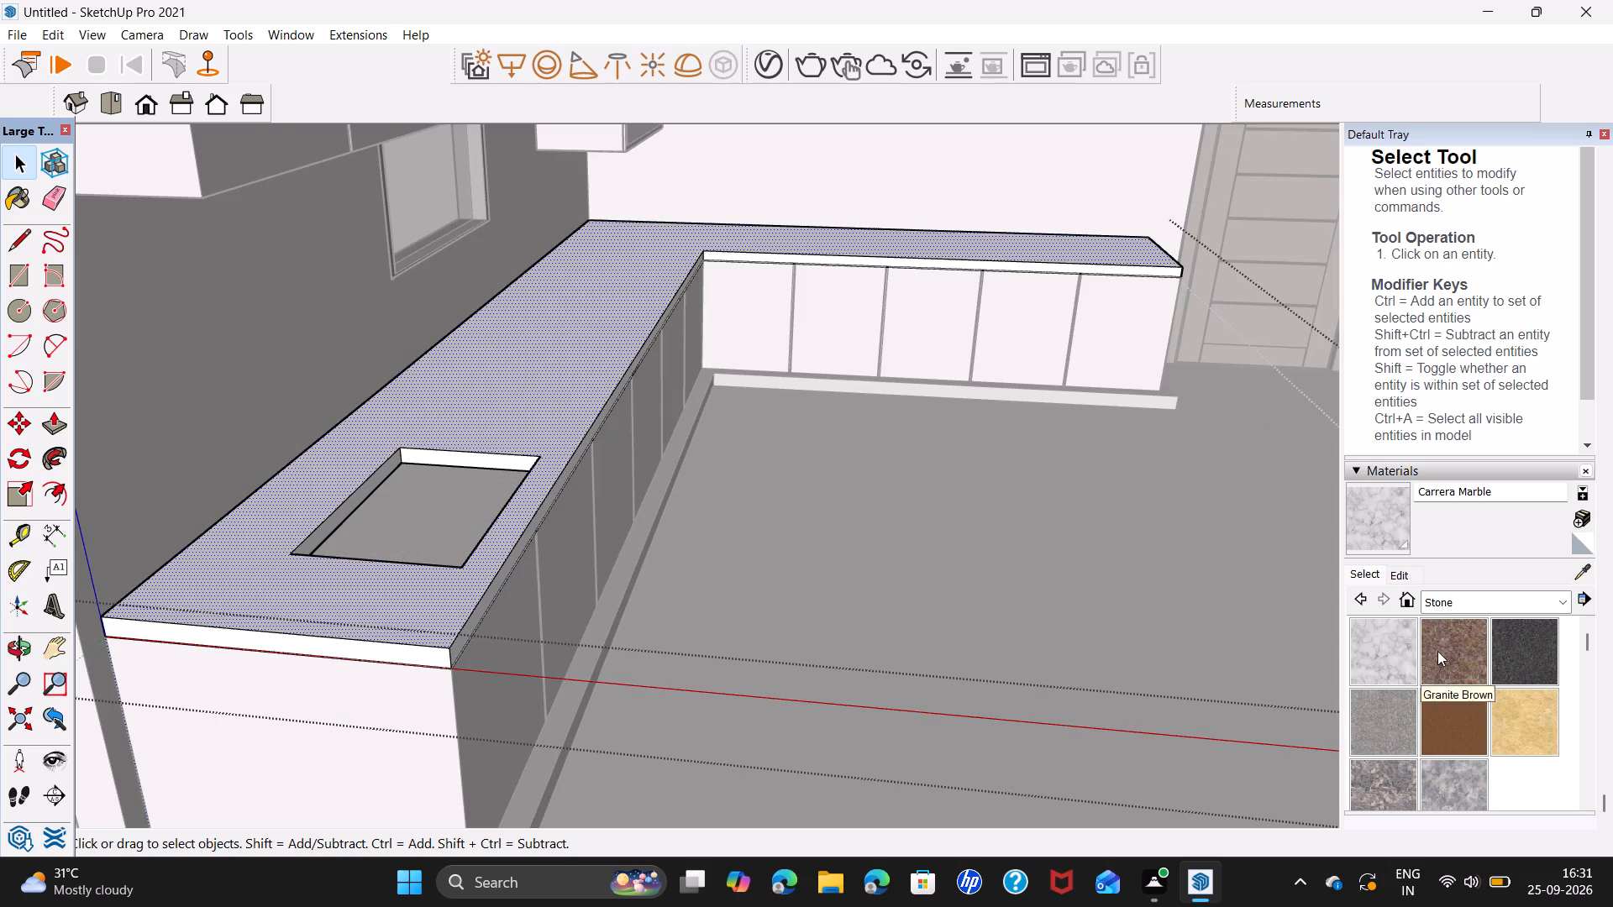
pyautogui.click(1397, 645)
pyautogui.click(515, 383)
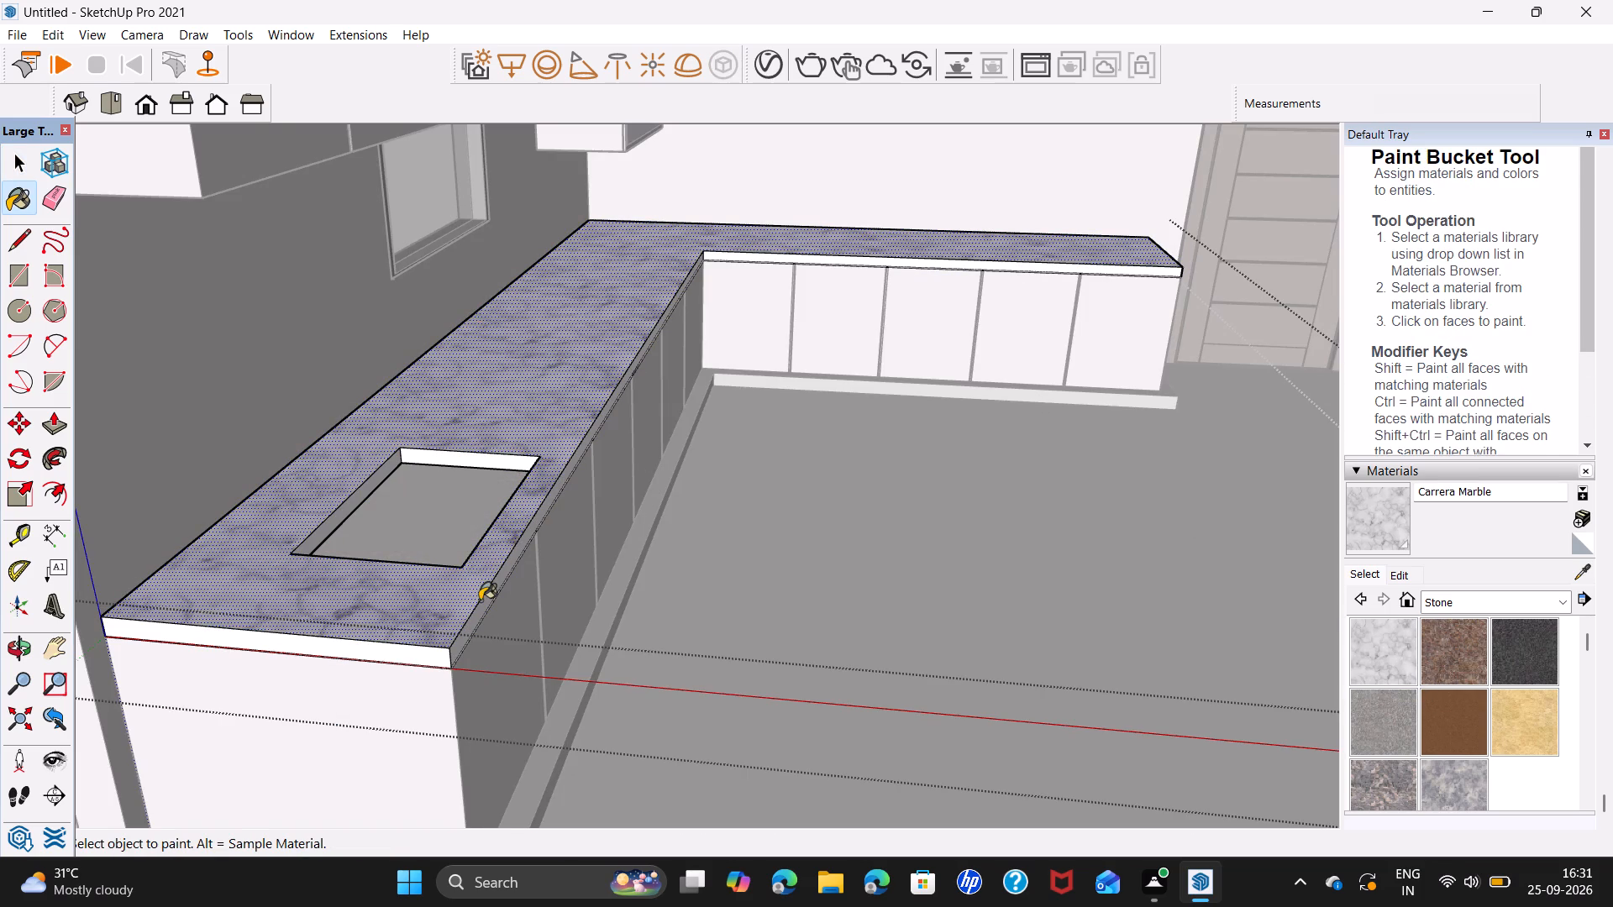
pyautogui.scroll(2, 480, 604)
pyautogui.click(488, 609)
pyautogui.click(411, 667)
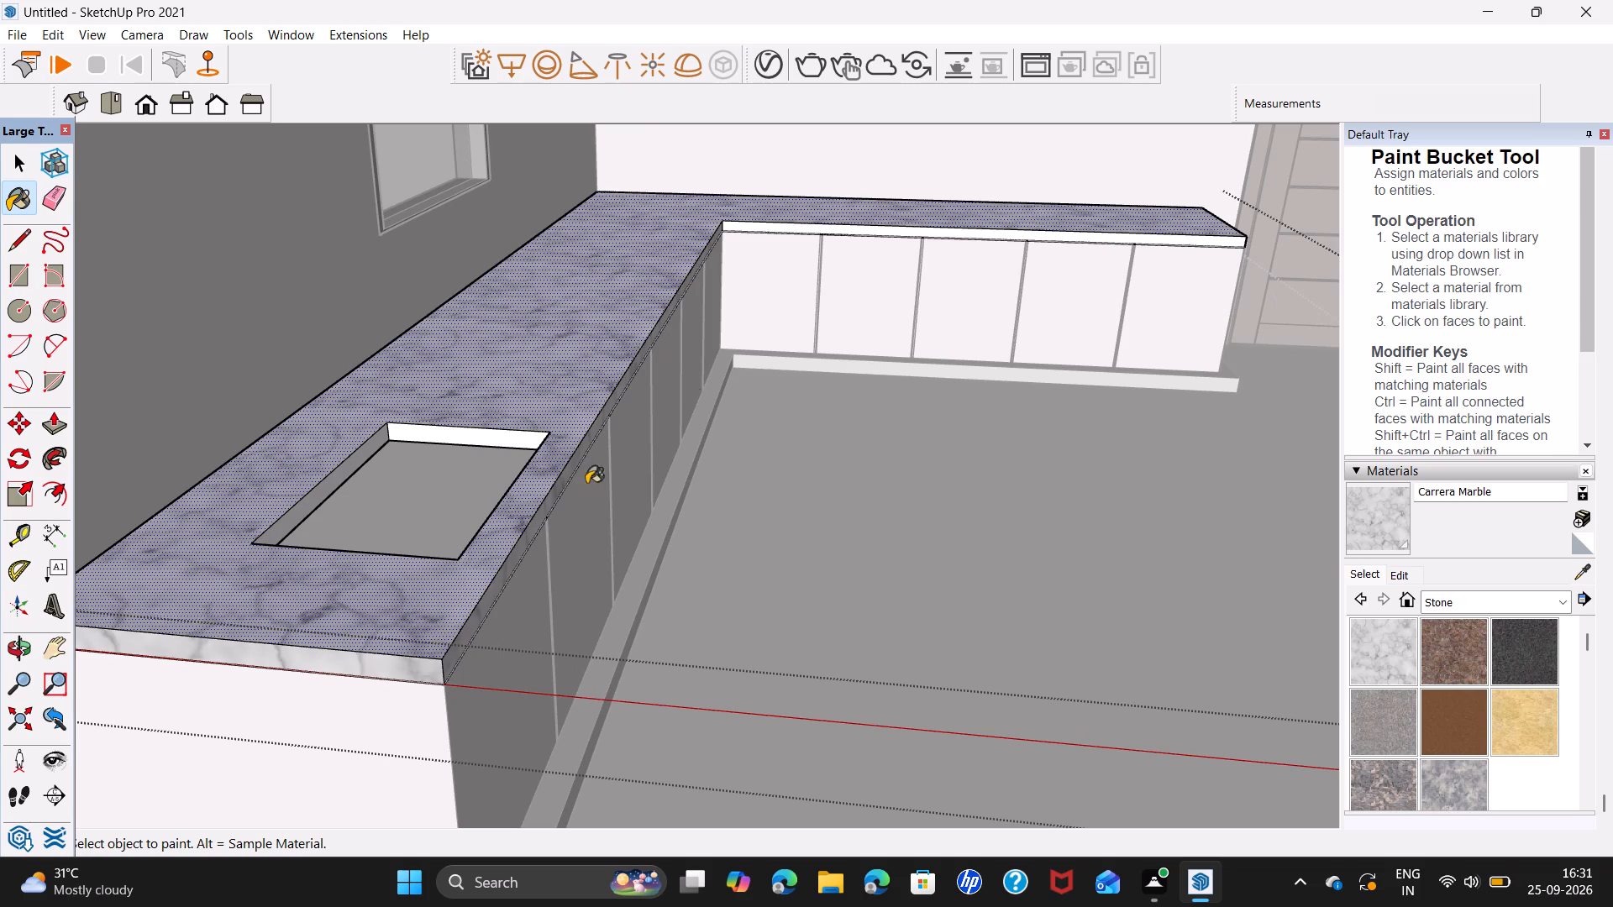
pyautogui.click(980, 234)
pyautogui.moveTo(1111, 251); pyautogui.dragTo(970, 260, button='middle')
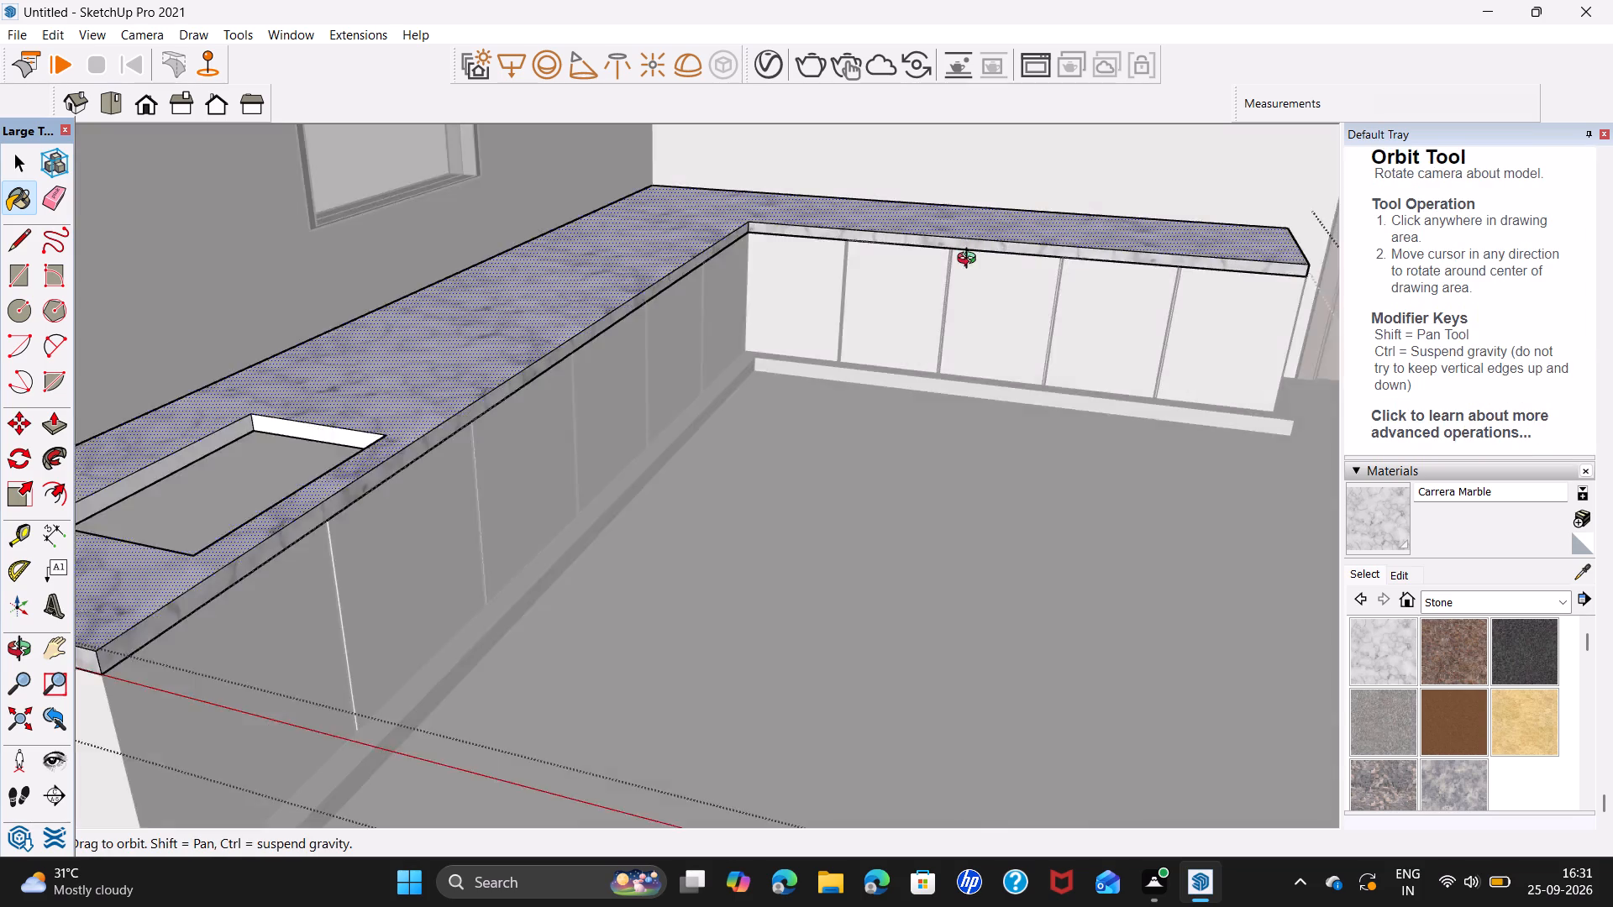
pyautogui.moveTo(970, 260); pyautogui.dragTo(864, 260, button='middle')
pyautogui.keyDown('shift'); pyautogui.moveTo(1080, 338); pyautogui.dragTo(623, 270, button='middle'); pyautogui.keyUp('shift')
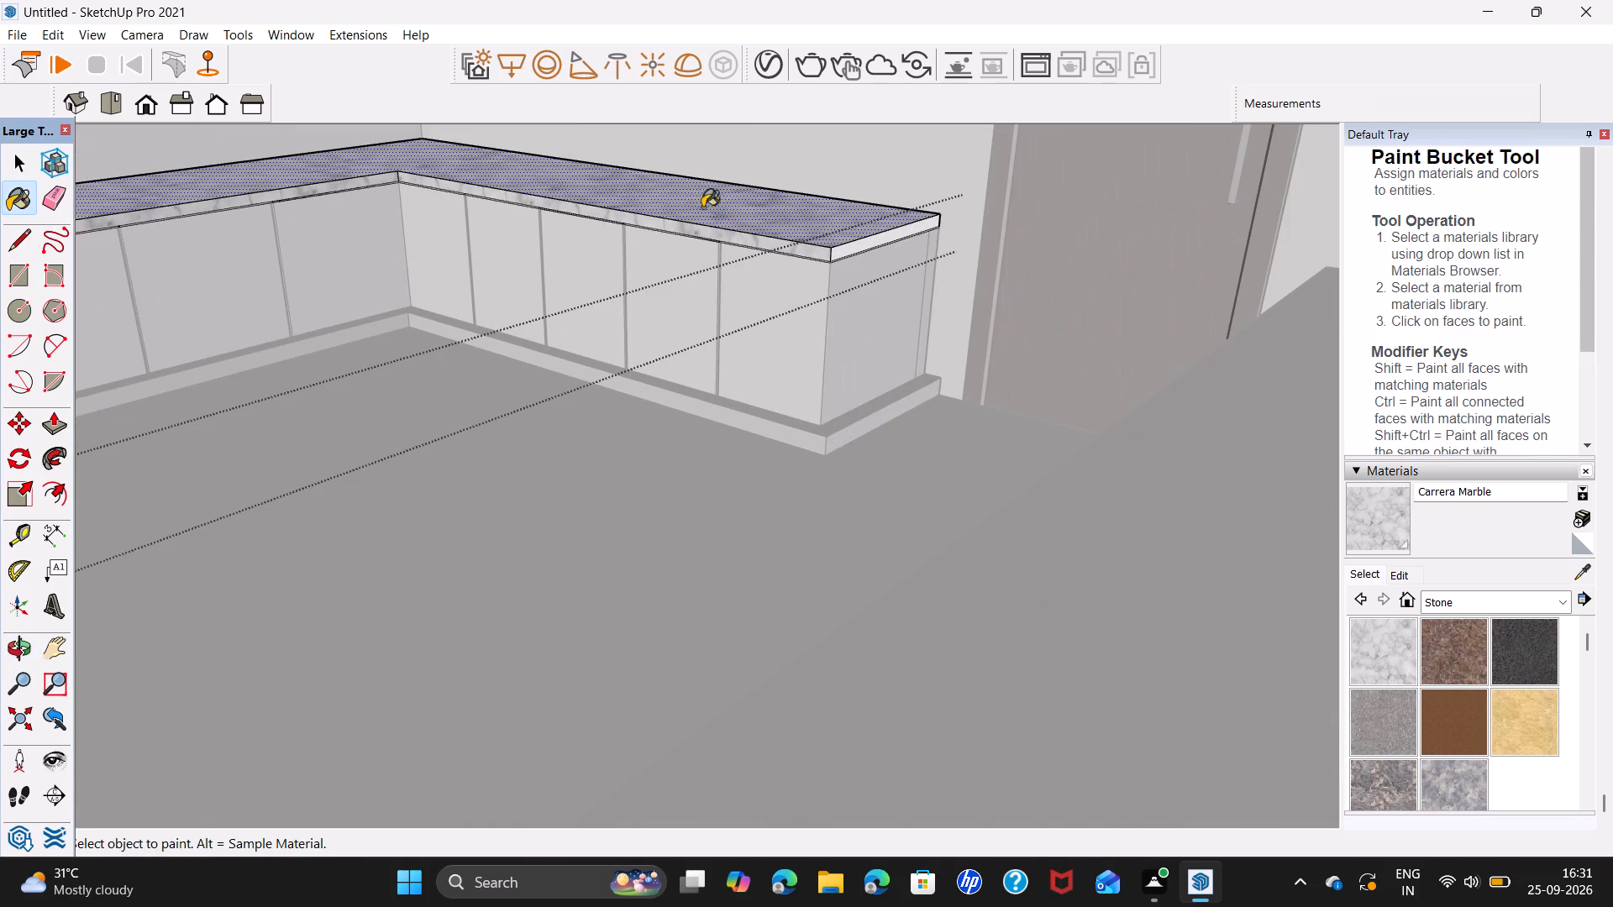
pyautogui.click(837, 254)
pyautogui.press('space')
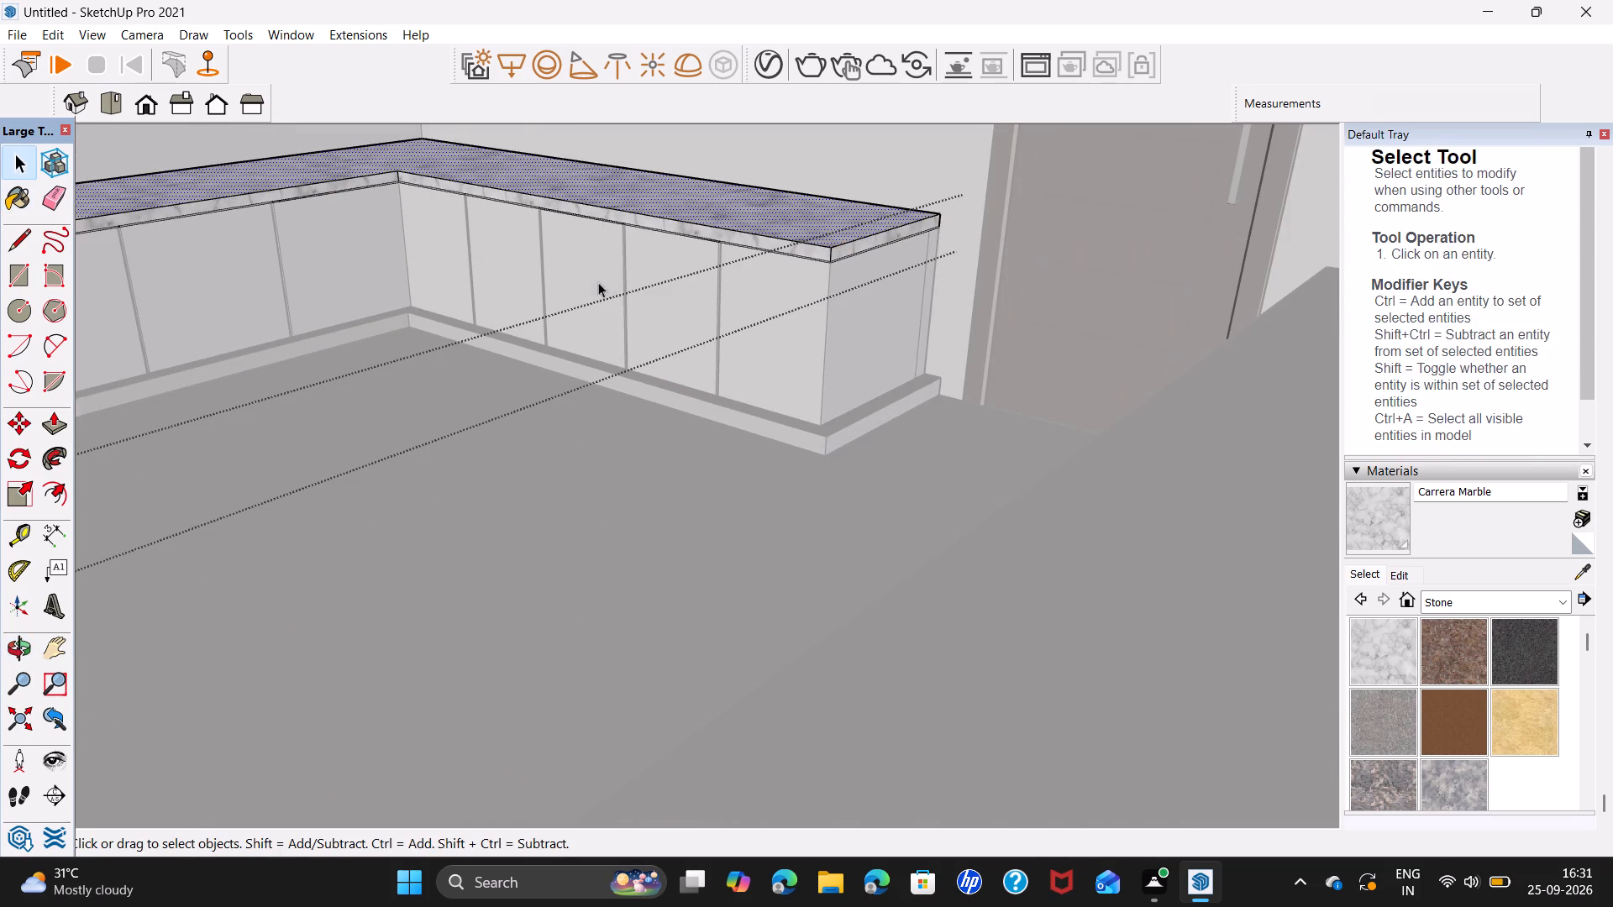
pyautogui.scroll(-10, 596, 287)
pyautogui.click(1300, 776)
pyautogui.scroll(-8, 344, 191)
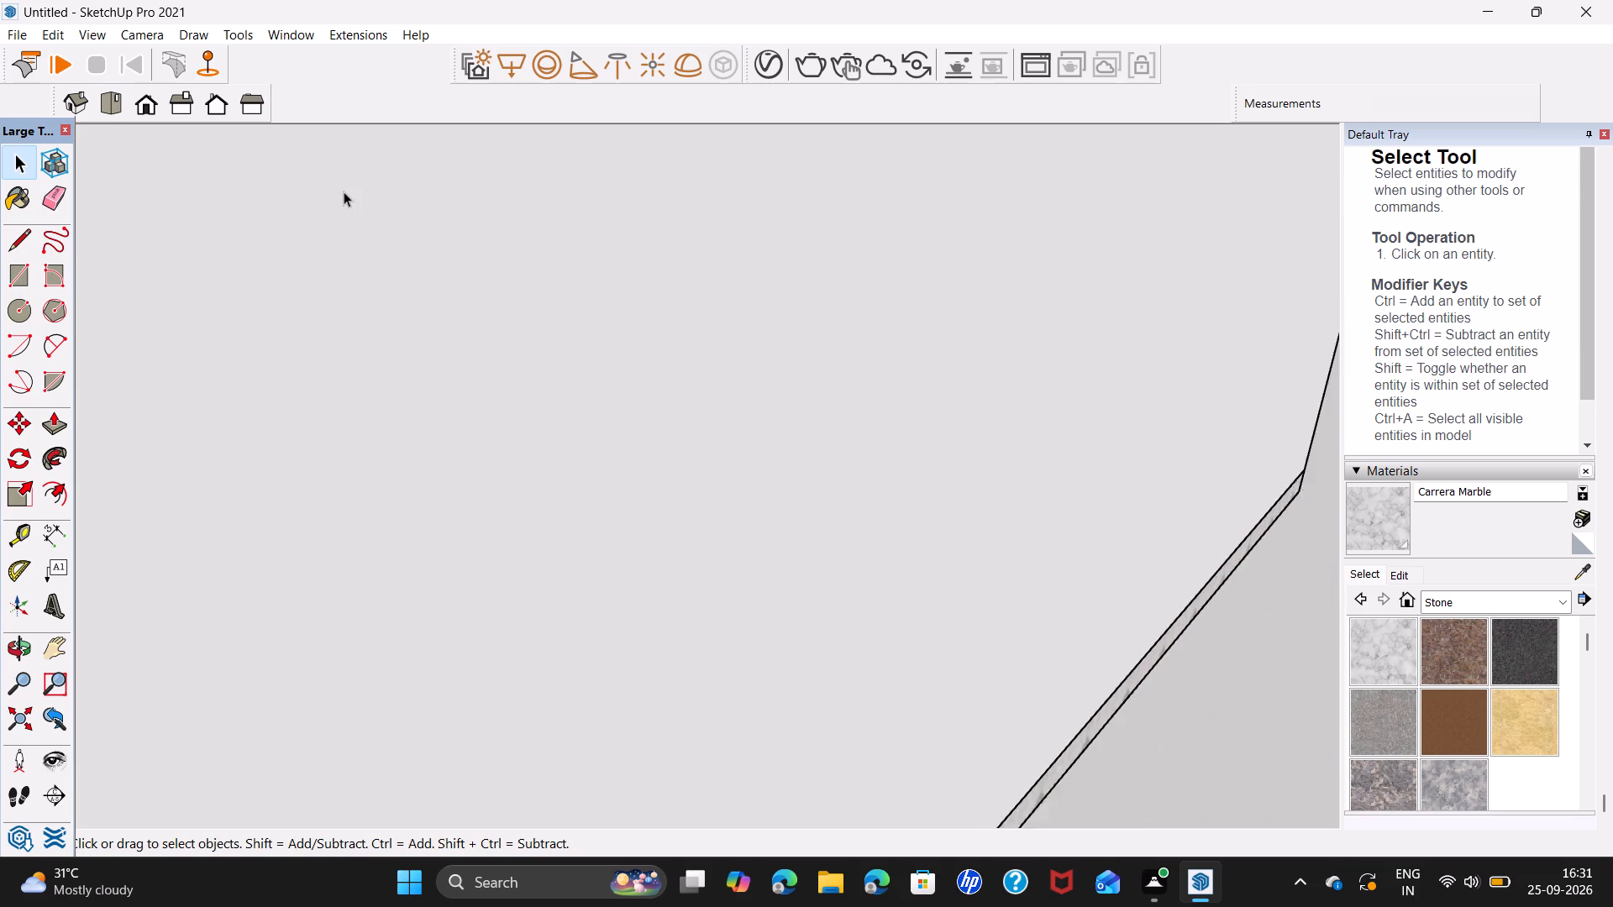
pyautogui.click(13, 726)
pyautogui.moveTo(196, 467); pyautogui.dragTo(377, 466, button='middle')
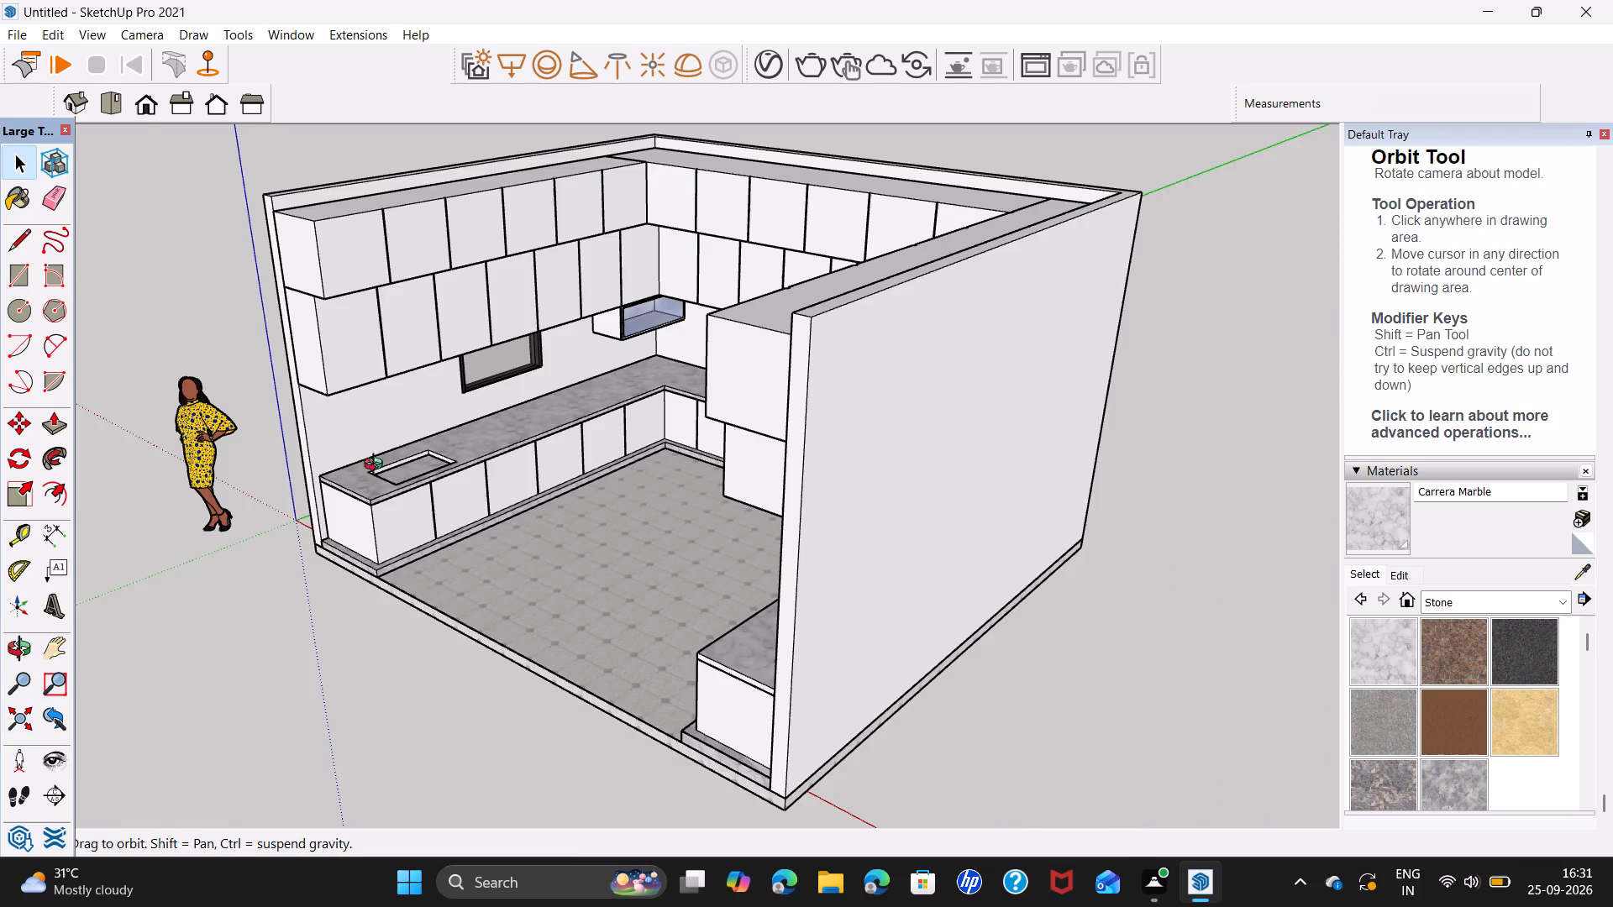
# Brighten the Carrera Marble material by raising its colour lightness to the maximum.
pyautogui.moveTo(377, 466); pyautogui.dragTo(523, 391, button='middle')
pyautogui.scroll(3, 525, 484)
pyautogui.scroll(1, 582, 521)
pyautogui.moveTo(582, 521); pyautogui.dragTo(571, 487, button='middle')
pyautogui.moveTo(590, 512); pyautogui.dragTo(602, 510, button='middle')
pyautogui.moveTo(620, 485); pyautogui.dragTo(533, 480, button='middle')
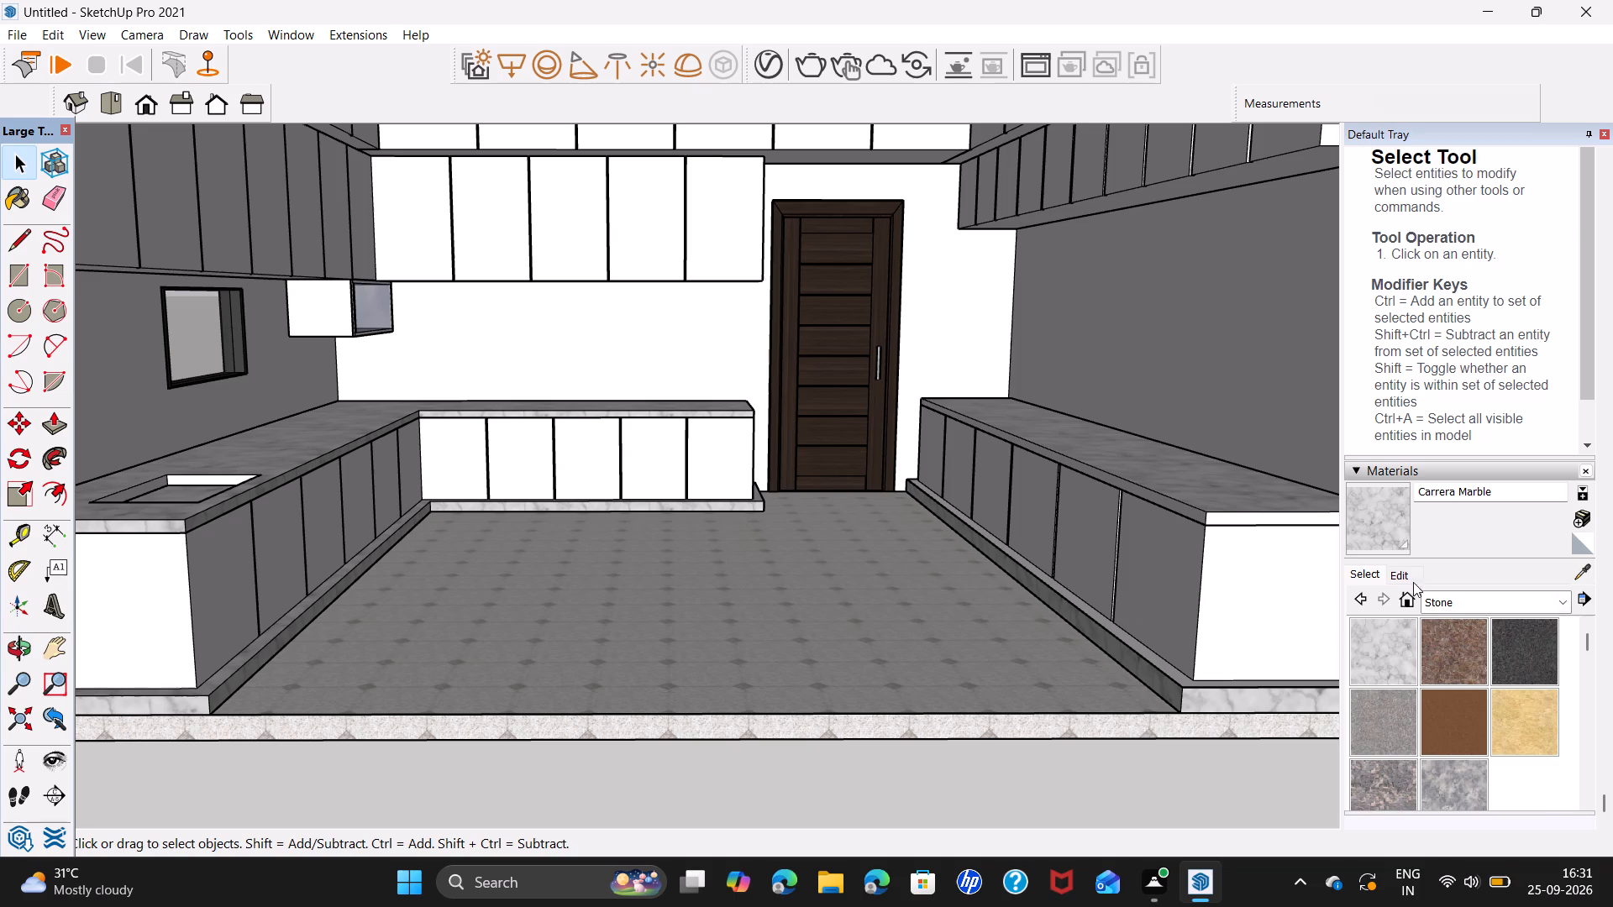
pyautogui.click(1406, 581)
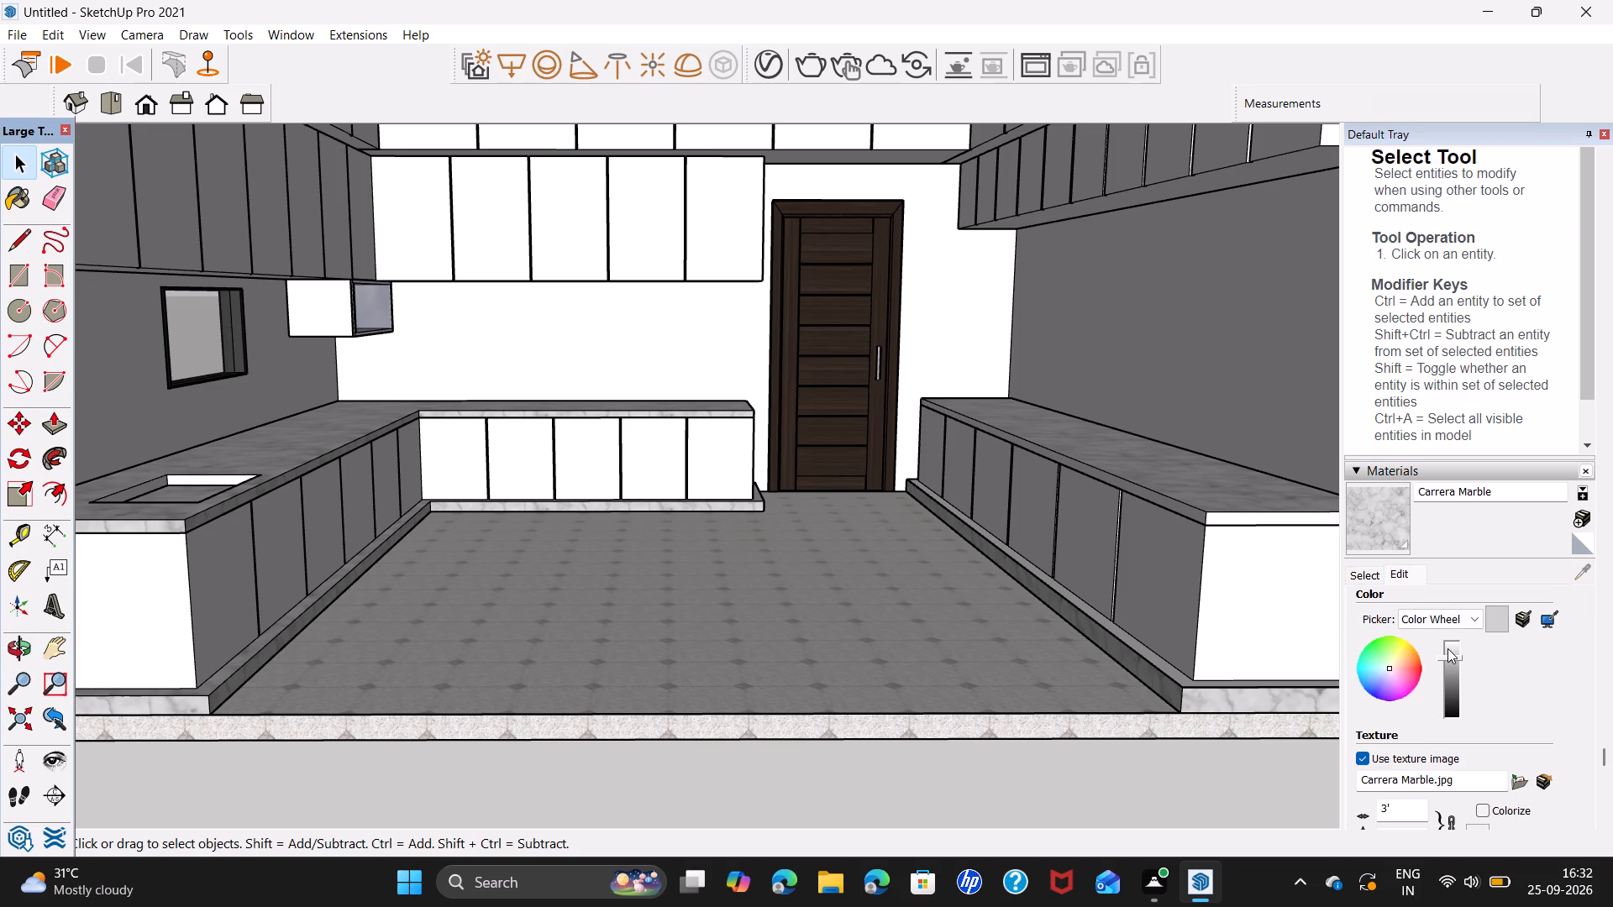
pyautogui.click(1451, 643)
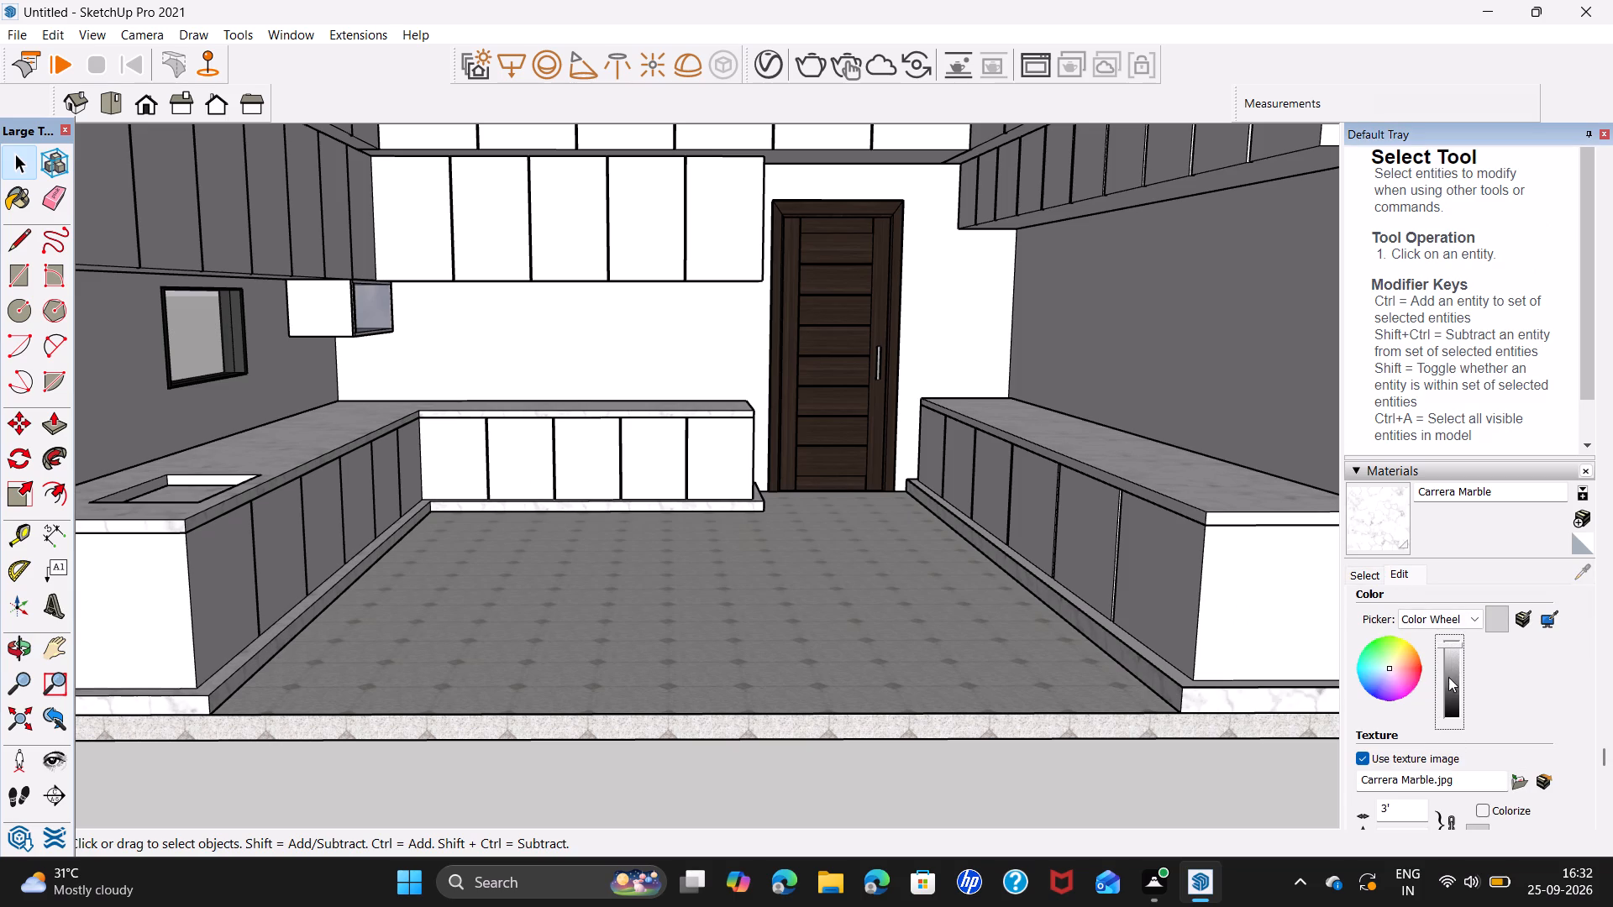
pyautogui.click(1367, 585)
pyautogui.click(1366, 580)
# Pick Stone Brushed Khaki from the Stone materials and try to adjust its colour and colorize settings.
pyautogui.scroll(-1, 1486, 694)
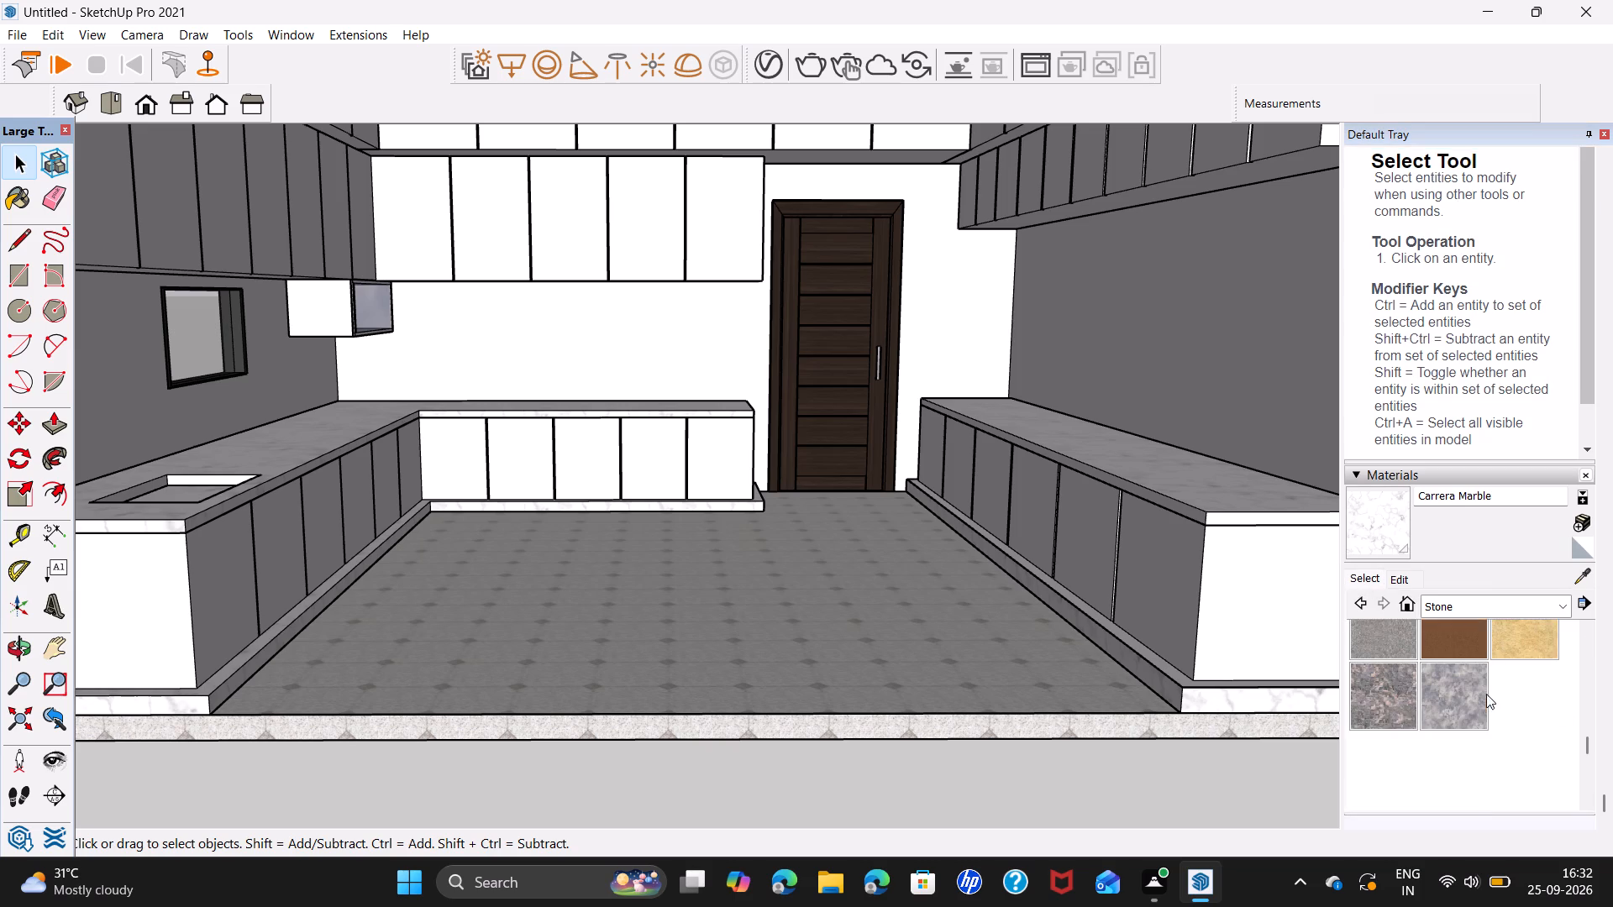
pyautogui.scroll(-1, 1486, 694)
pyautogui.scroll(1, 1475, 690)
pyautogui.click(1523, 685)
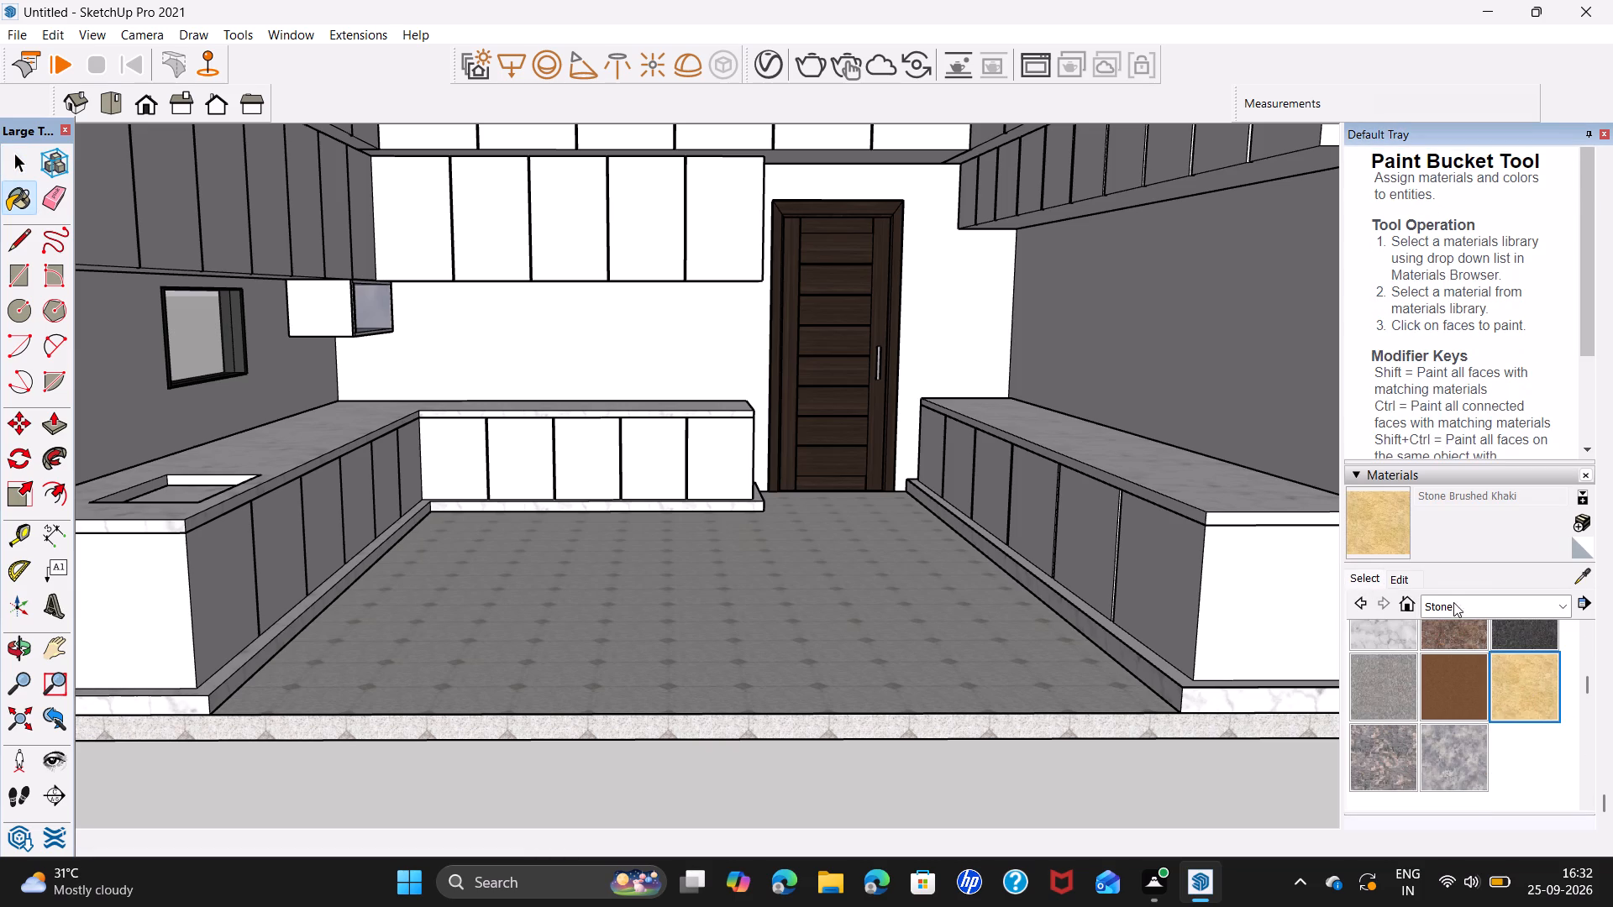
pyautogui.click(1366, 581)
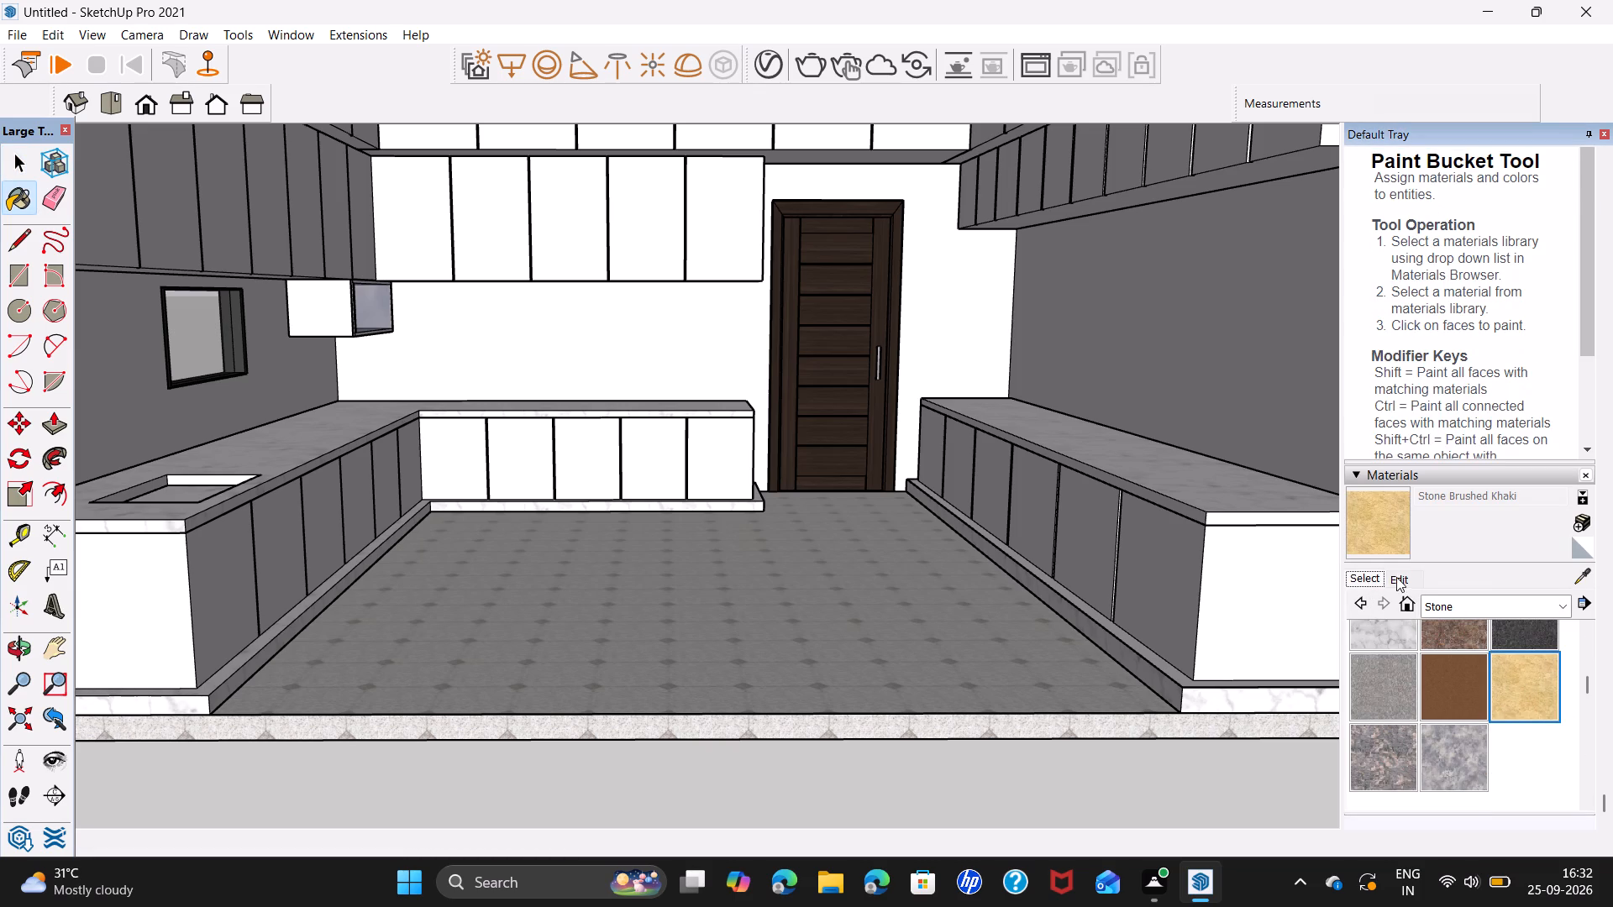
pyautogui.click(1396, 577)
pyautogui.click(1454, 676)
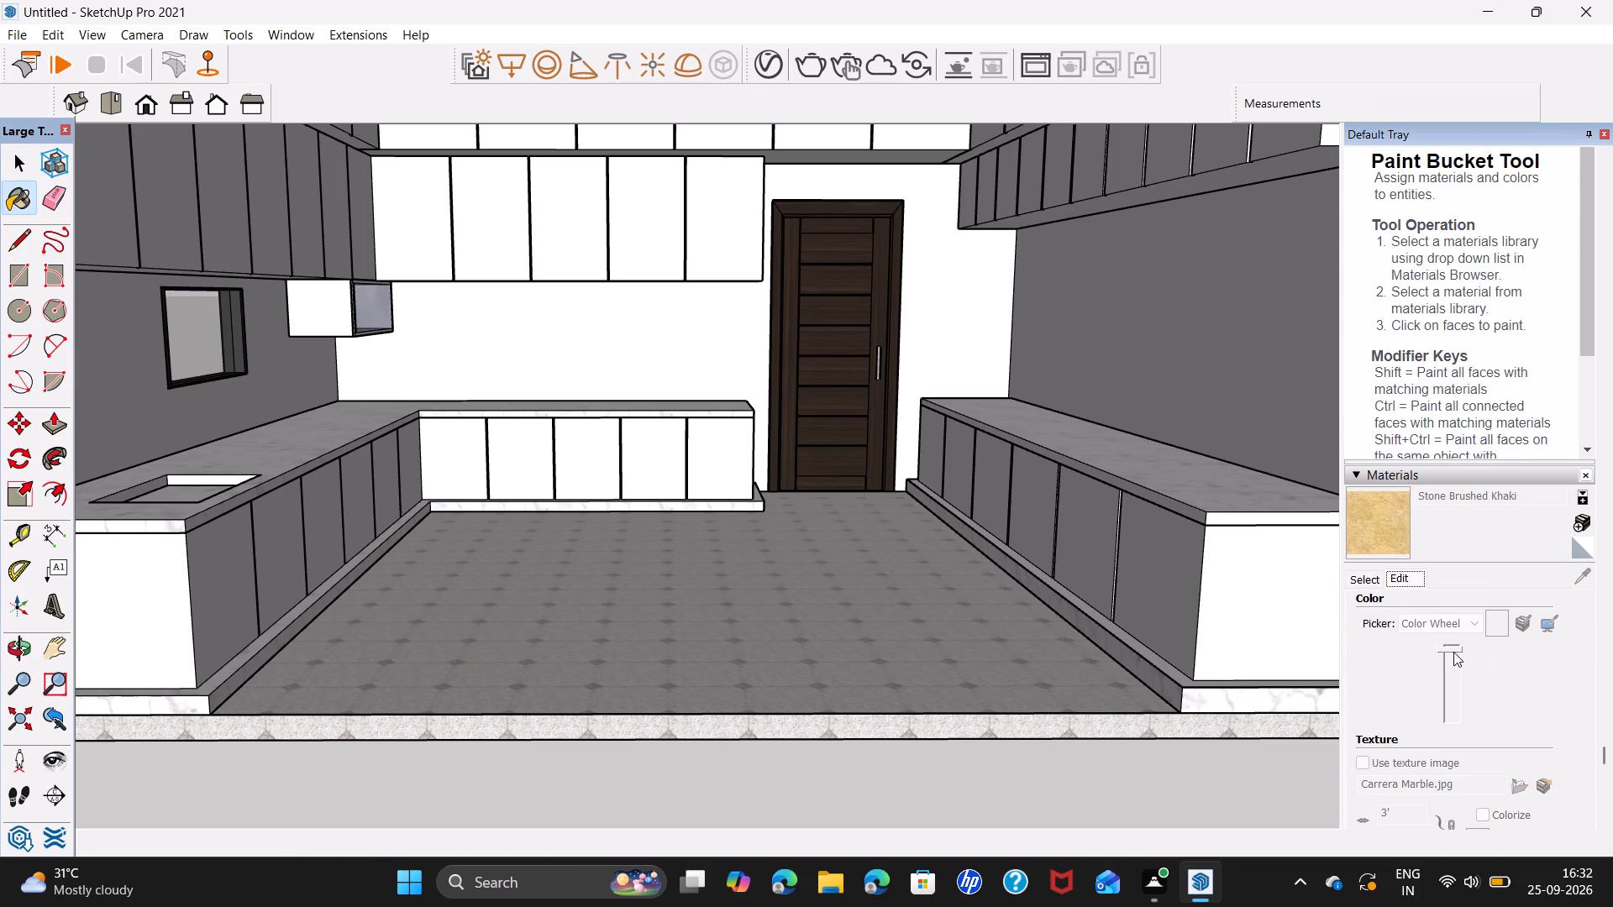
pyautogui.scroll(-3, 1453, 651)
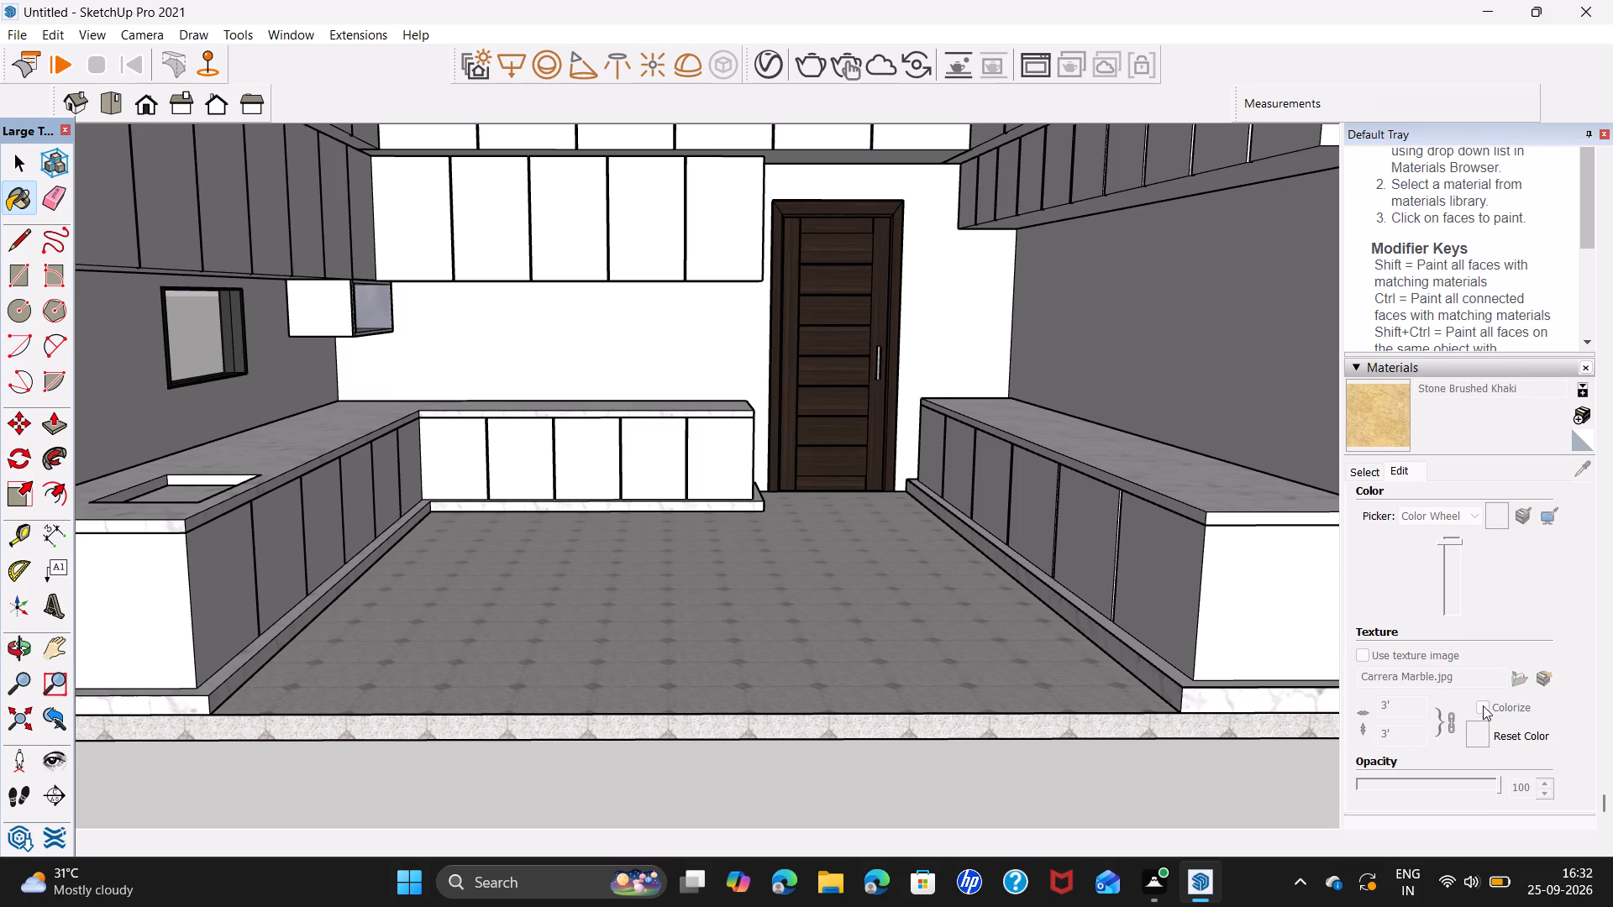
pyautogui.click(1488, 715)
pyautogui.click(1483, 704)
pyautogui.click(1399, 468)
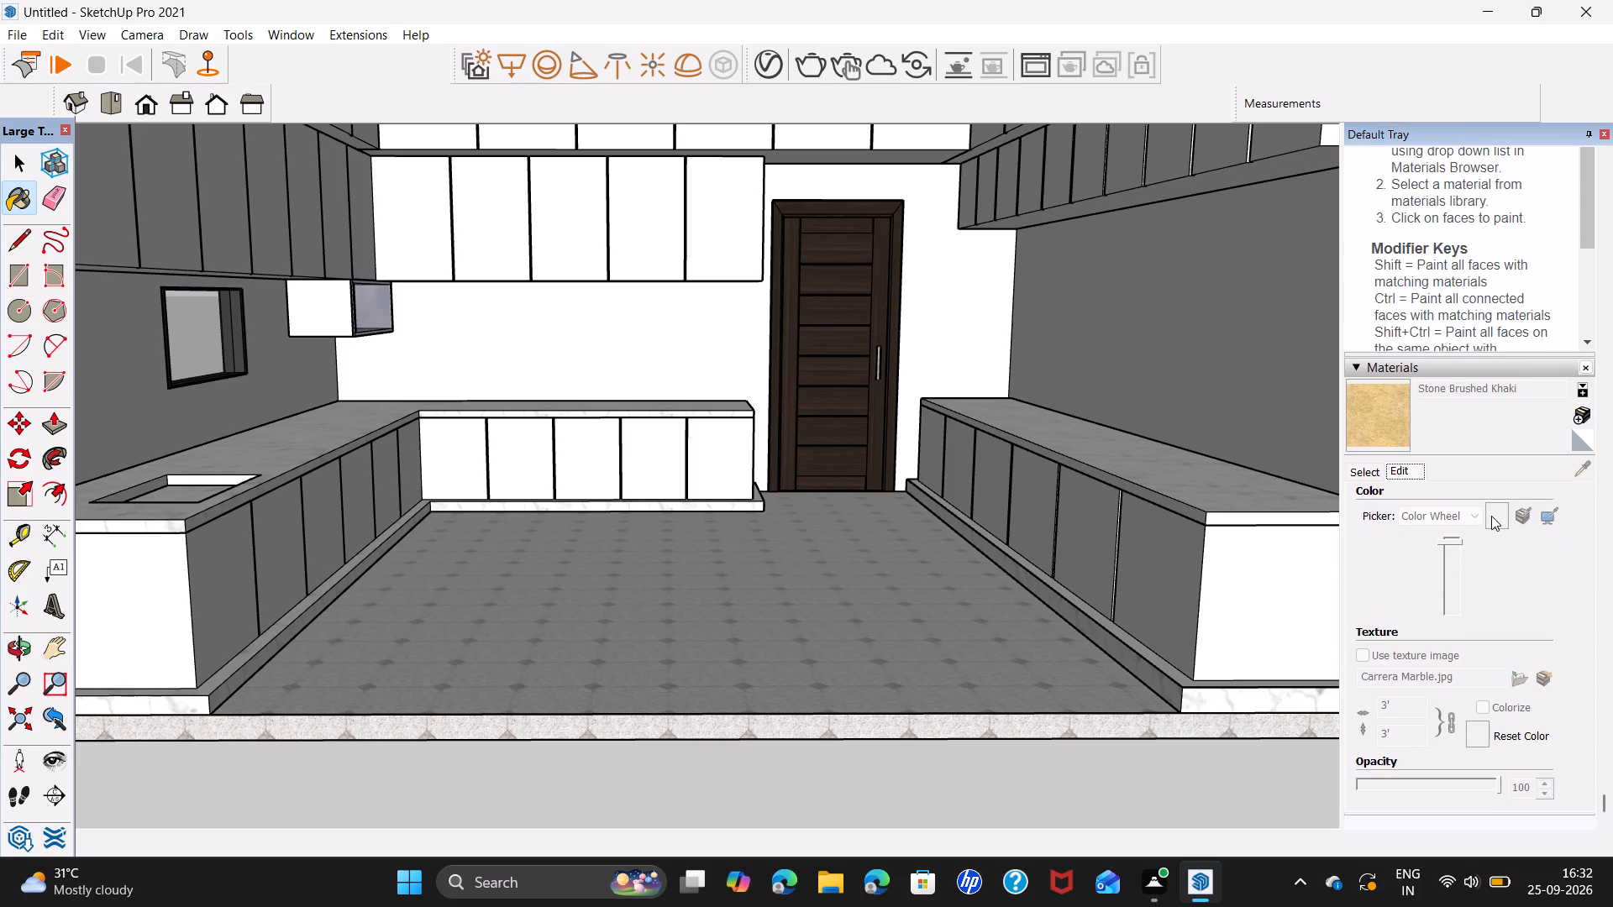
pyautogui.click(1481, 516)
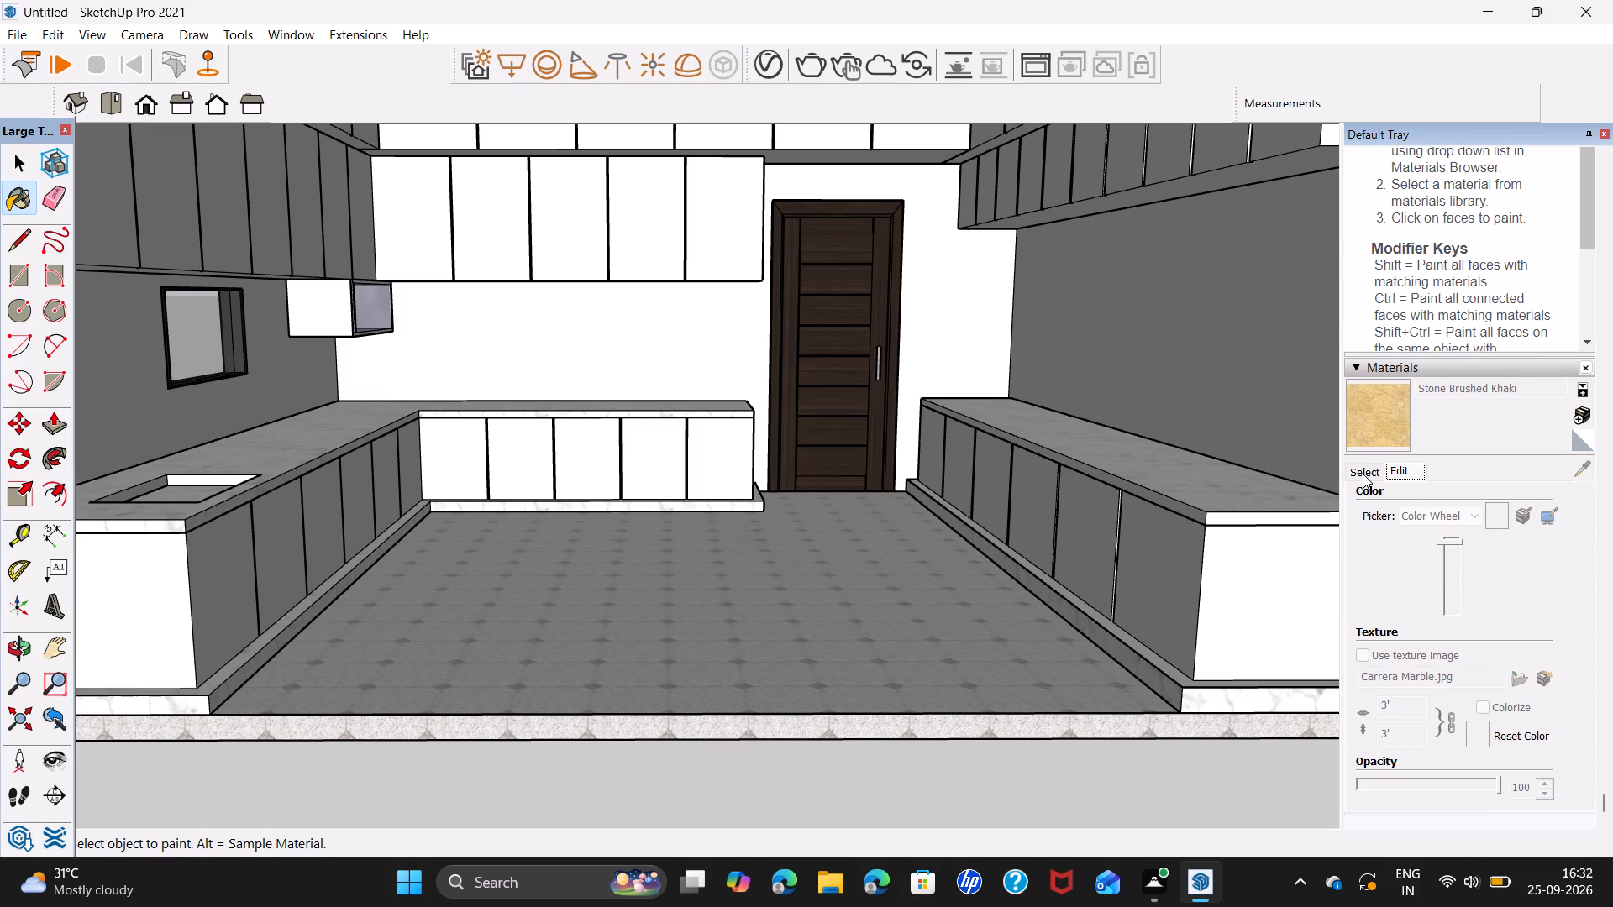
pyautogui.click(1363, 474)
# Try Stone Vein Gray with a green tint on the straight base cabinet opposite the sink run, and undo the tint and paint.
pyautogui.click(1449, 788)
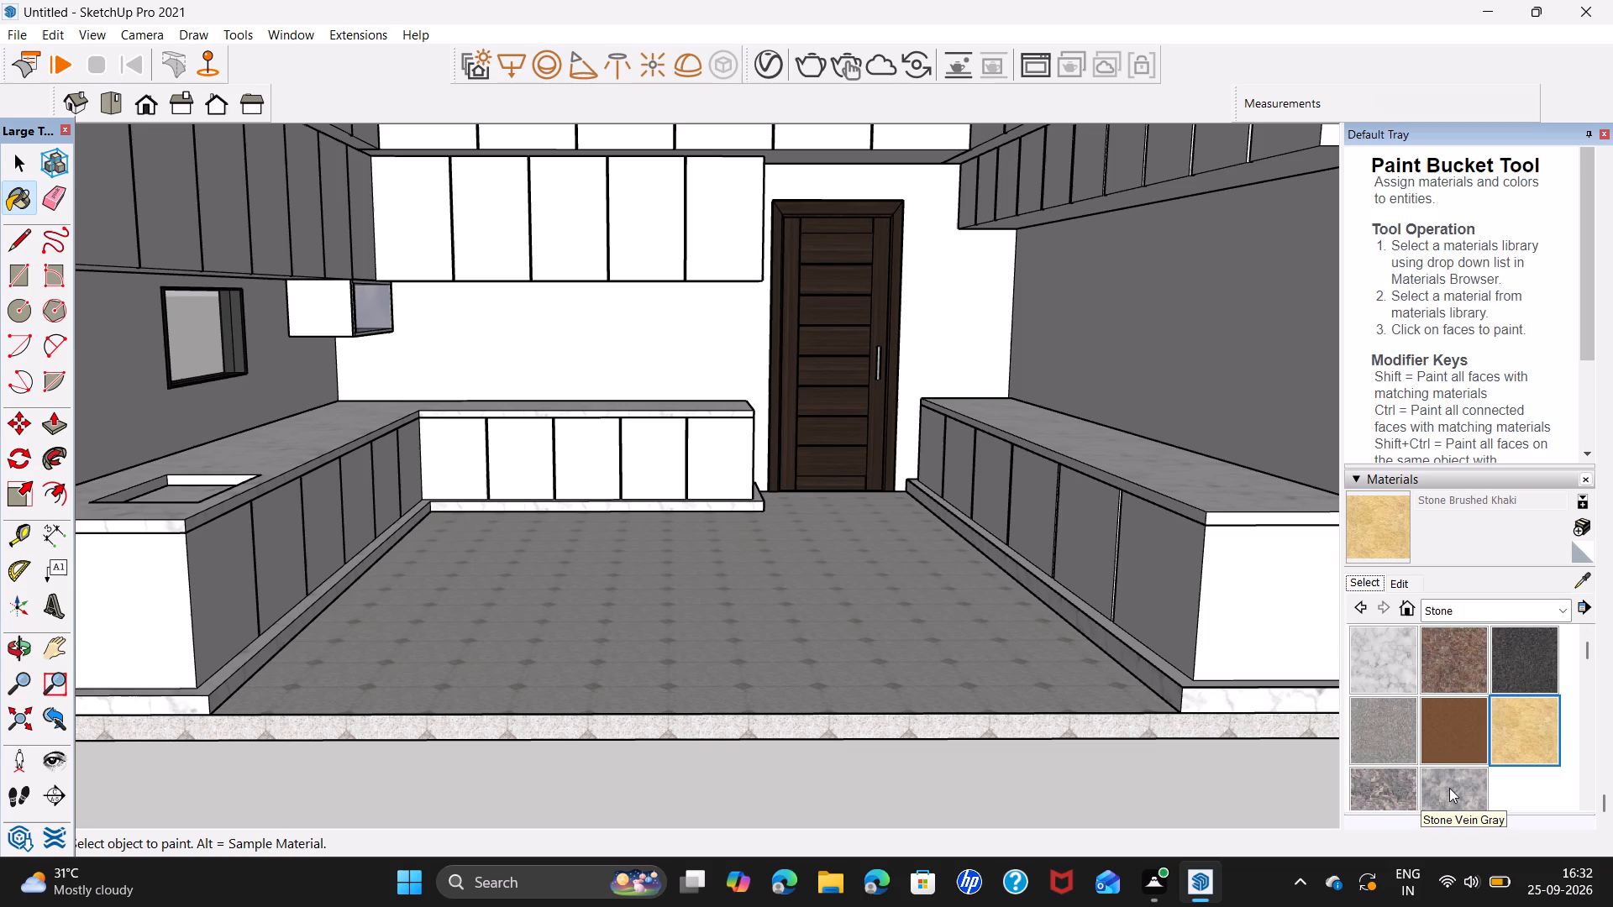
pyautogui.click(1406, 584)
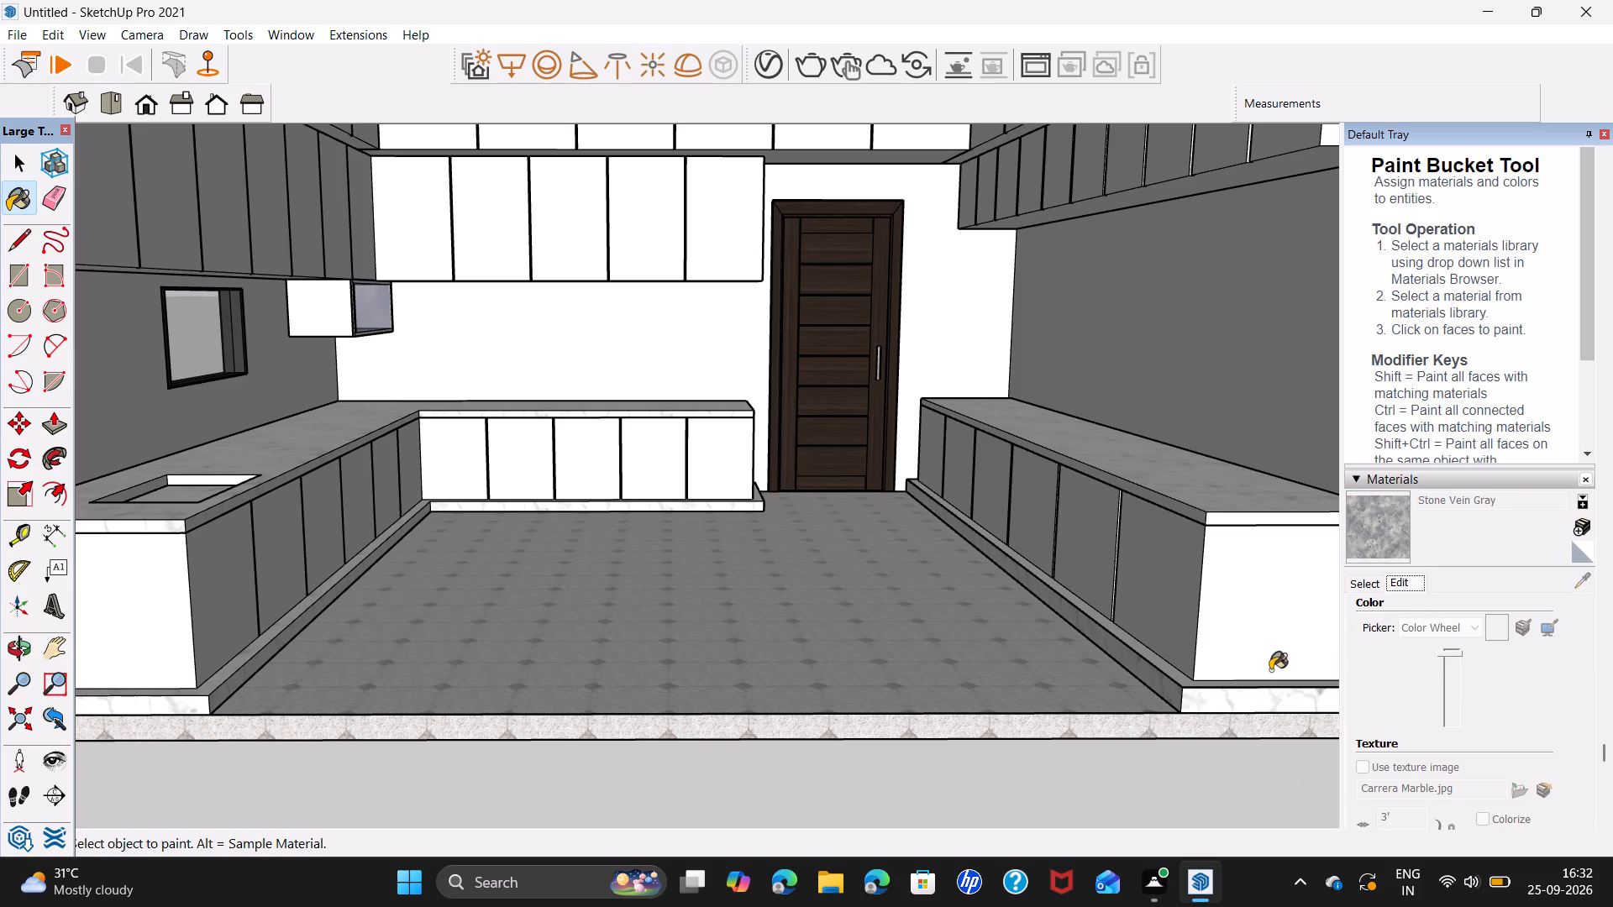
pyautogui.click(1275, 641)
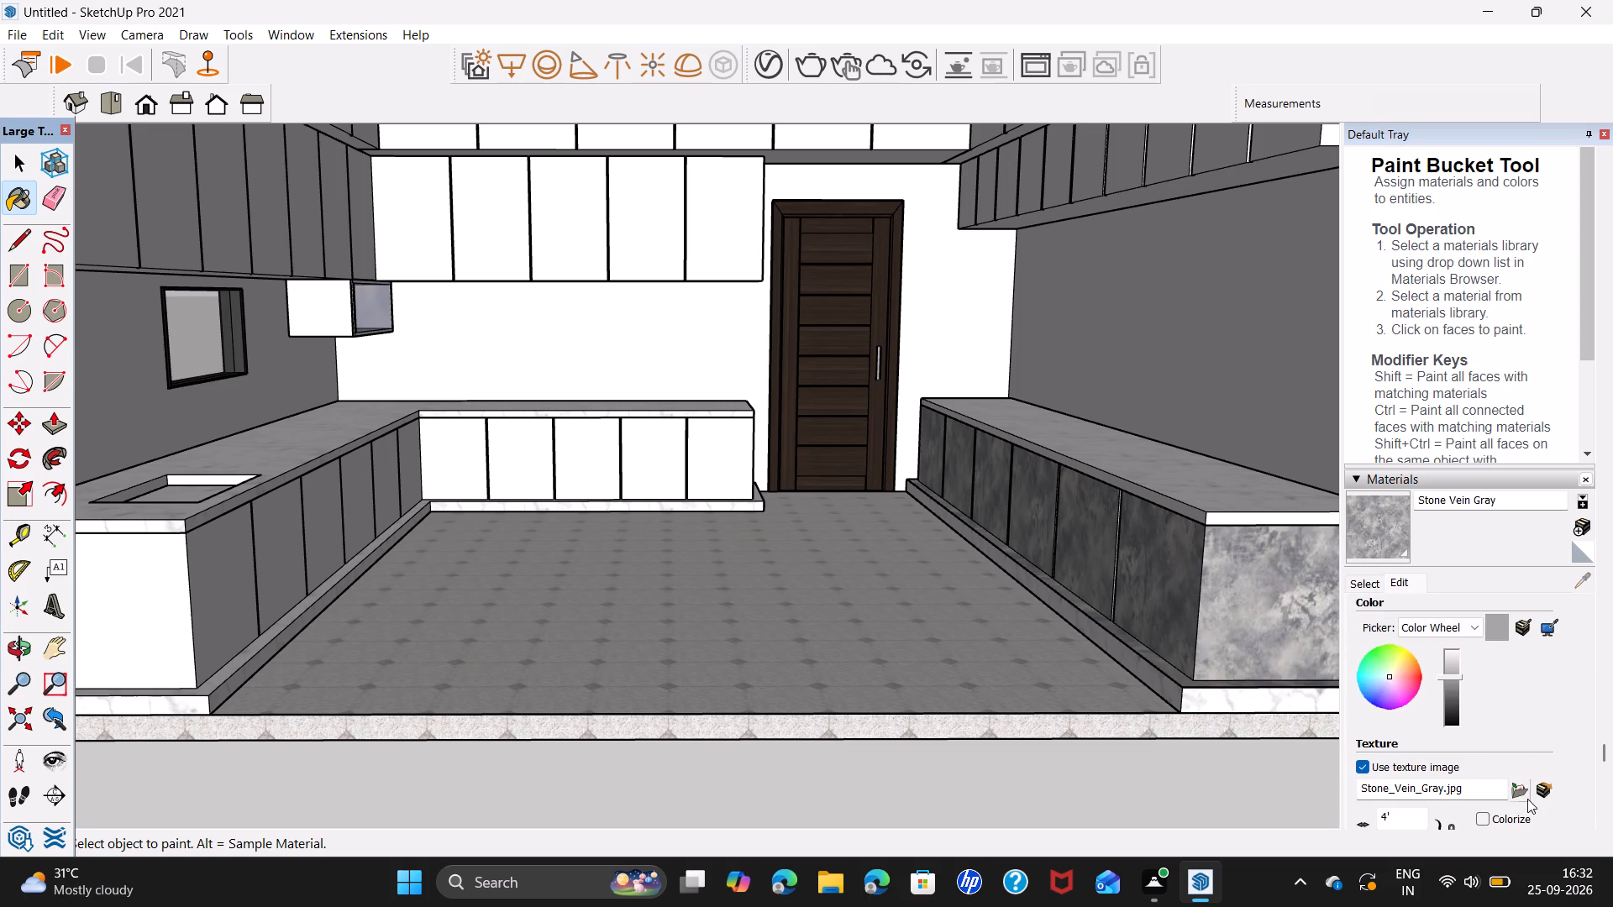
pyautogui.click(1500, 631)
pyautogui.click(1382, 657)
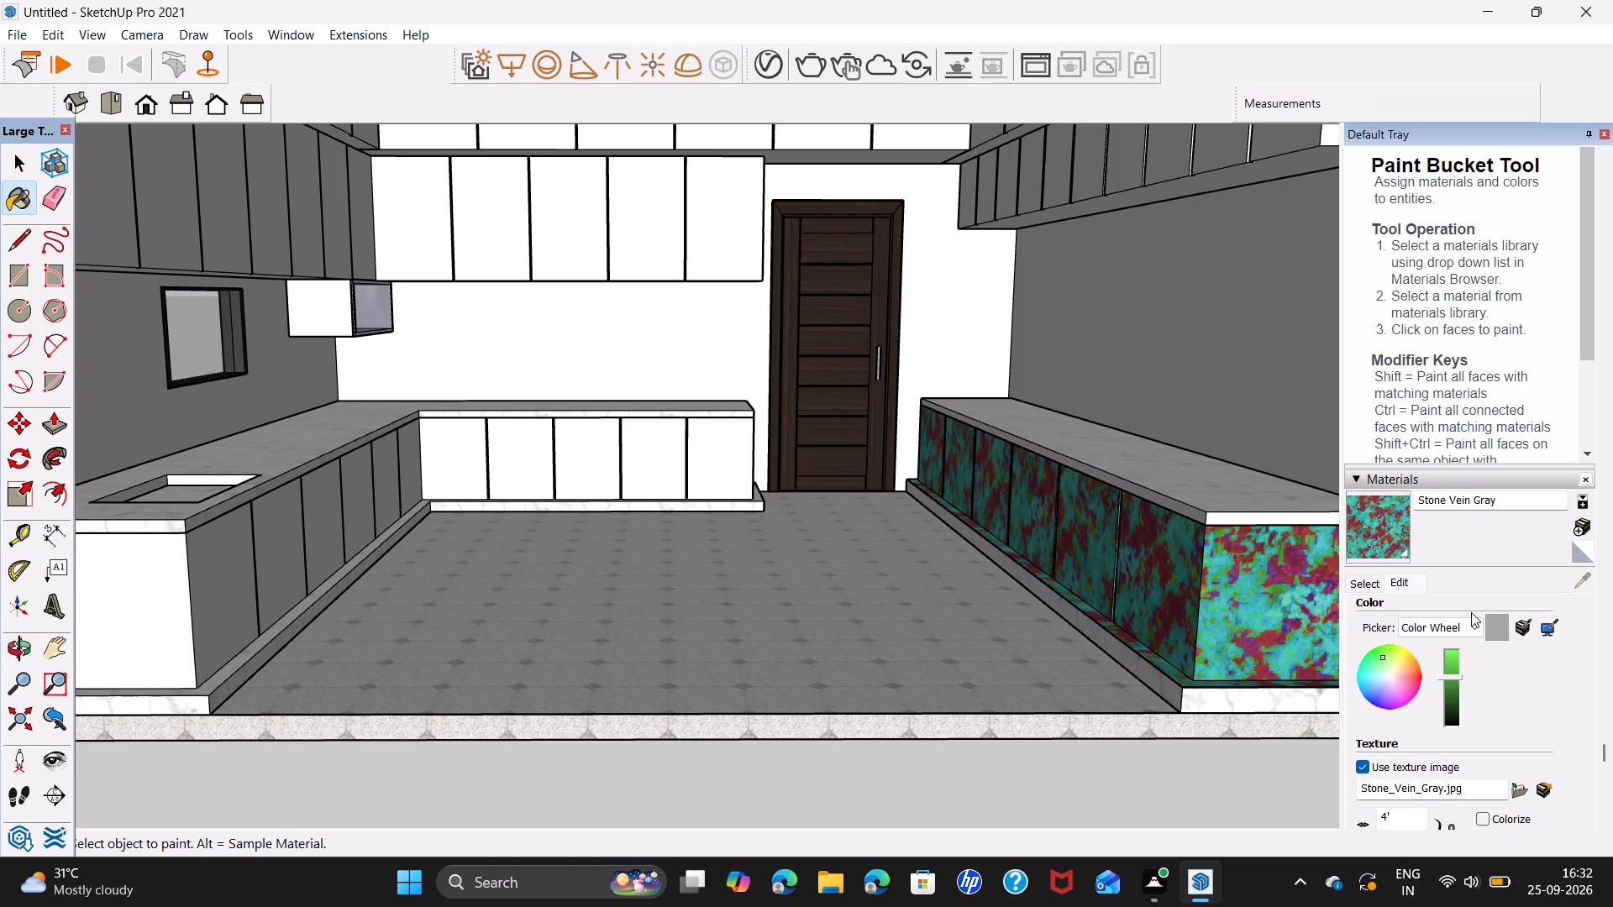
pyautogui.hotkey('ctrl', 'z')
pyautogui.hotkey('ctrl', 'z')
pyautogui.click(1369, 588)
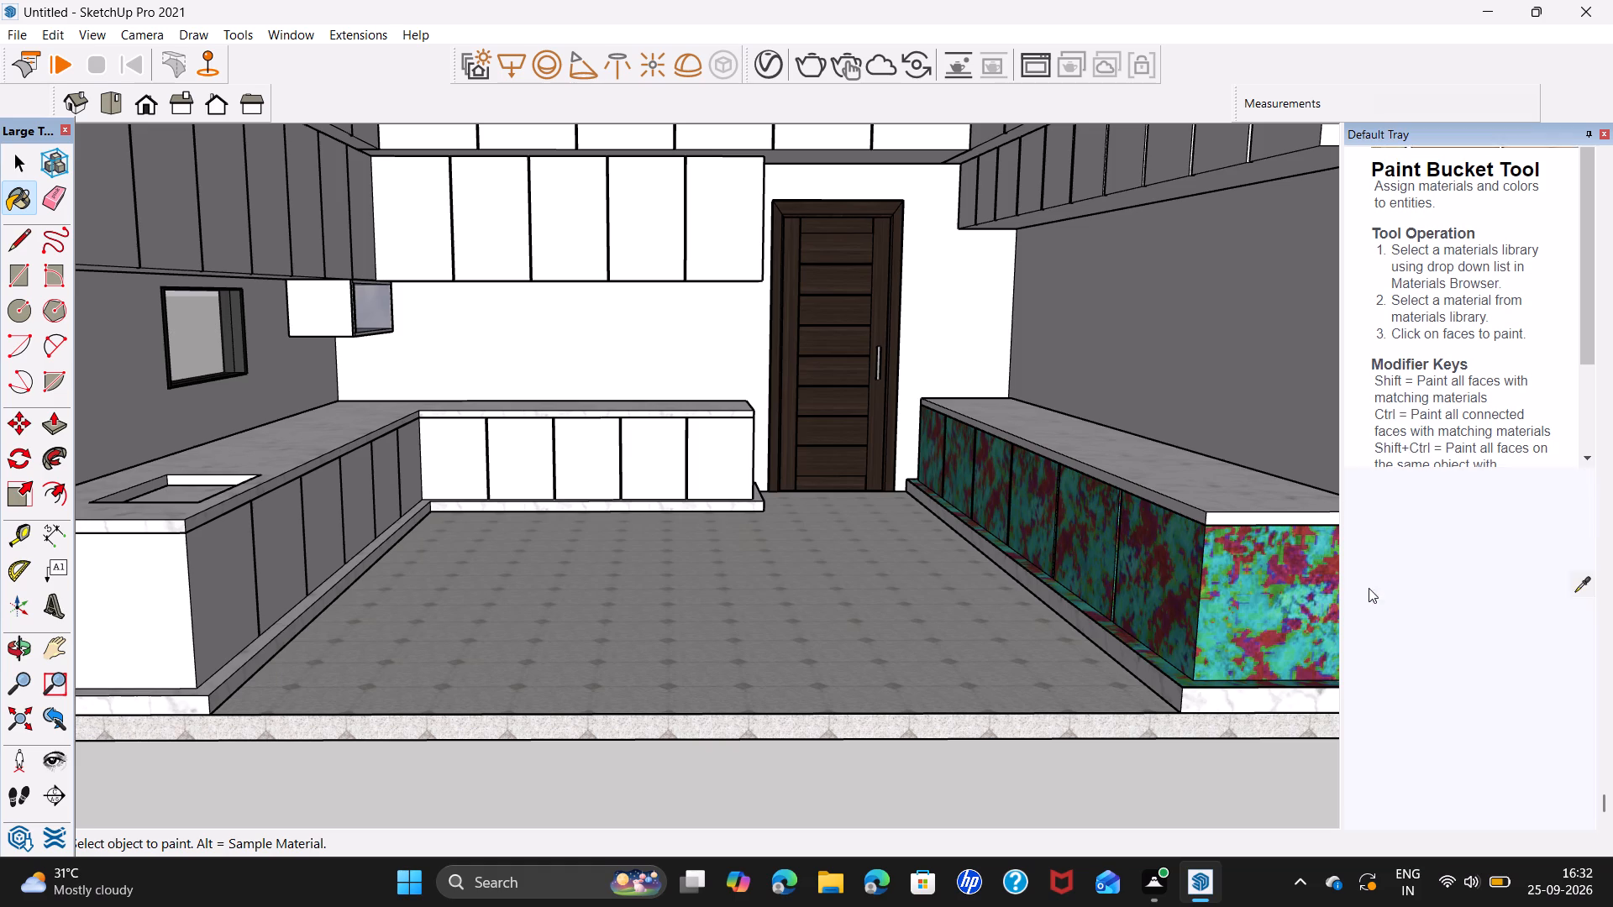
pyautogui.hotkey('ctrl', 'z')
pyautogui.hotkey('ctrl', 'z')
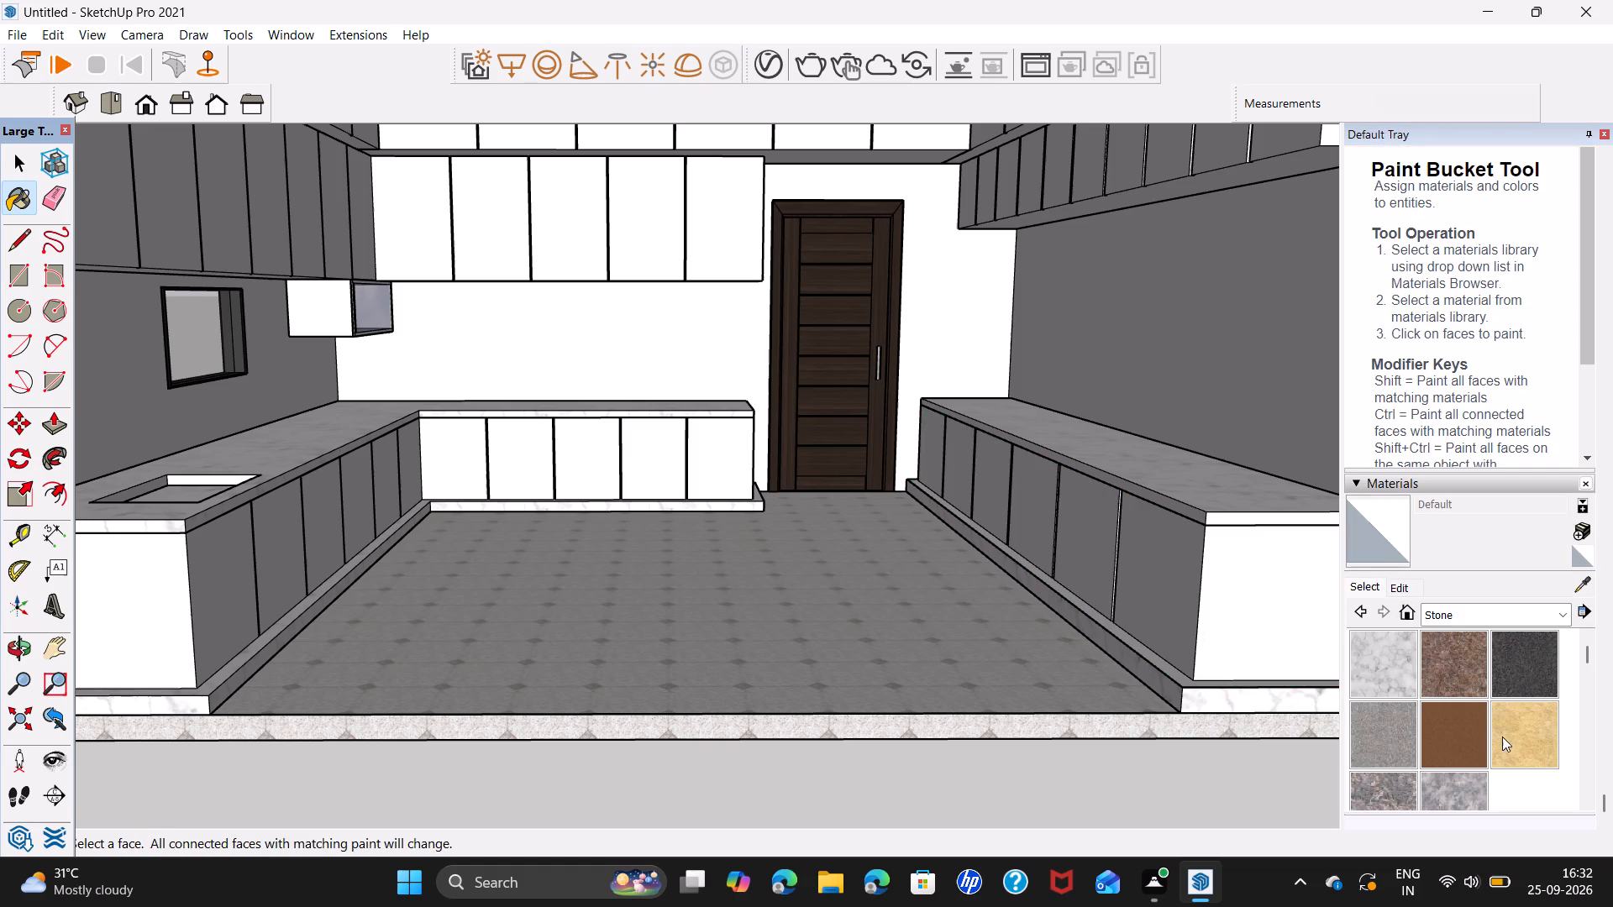
# Apply Granite Dark Gray to the straight base cabinet run opposite the sink.
pyautogui.scroll(-1, 1442, 716)
pyautogui.scroll(2, 1454, 705)
pyautogui.click(1529, 761)
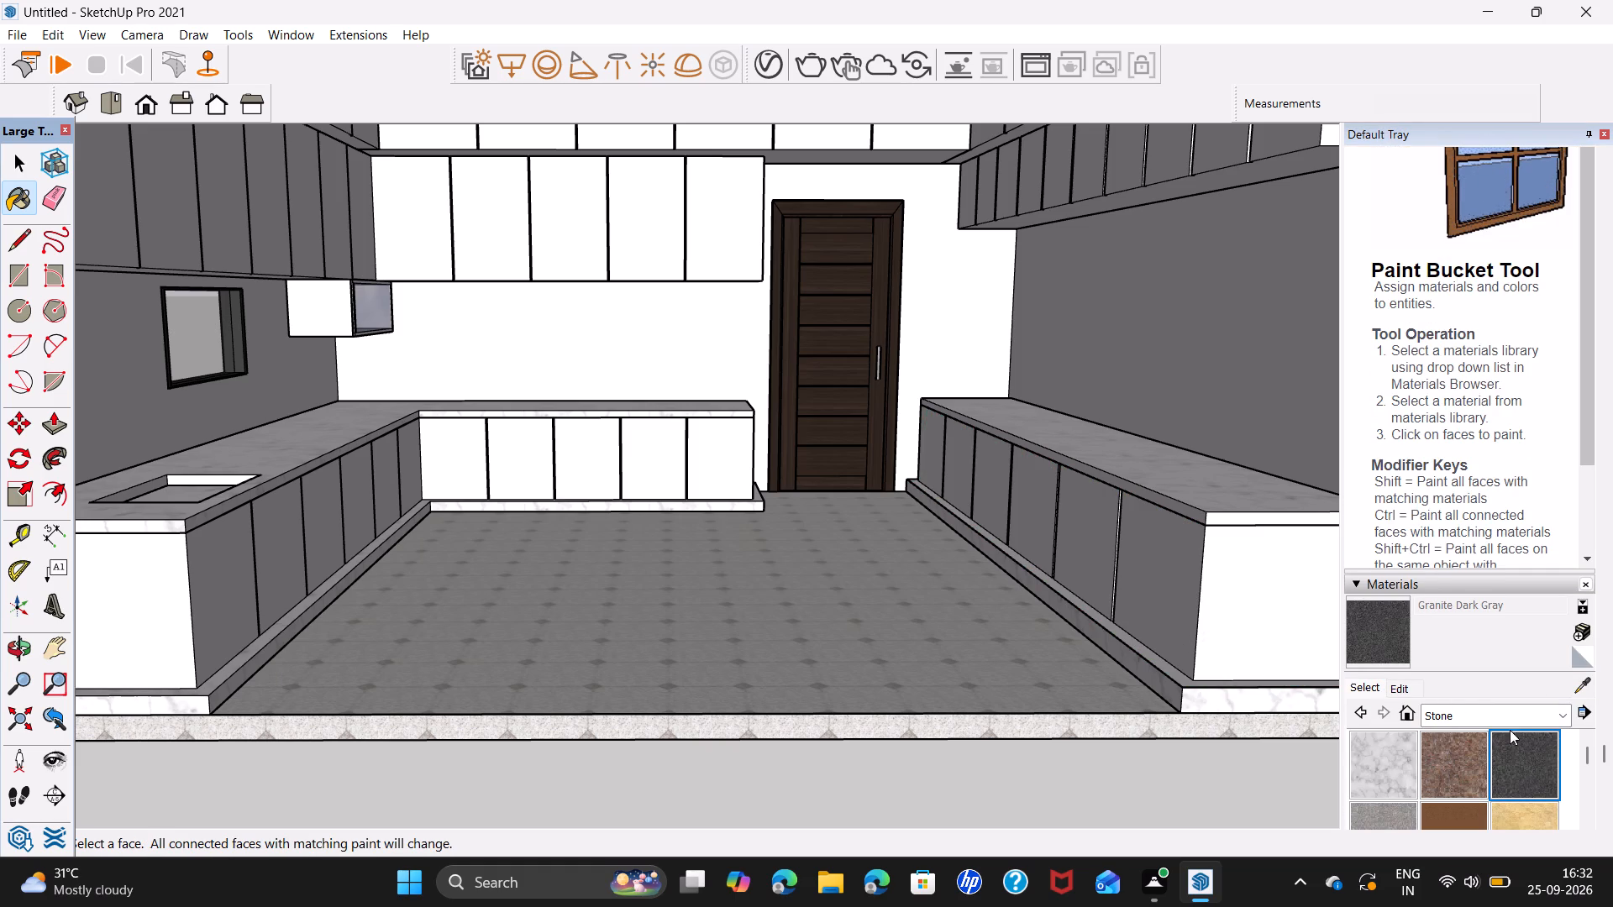
pyautogui.click(1387, 641)
pyautogui.click(1291, 629)
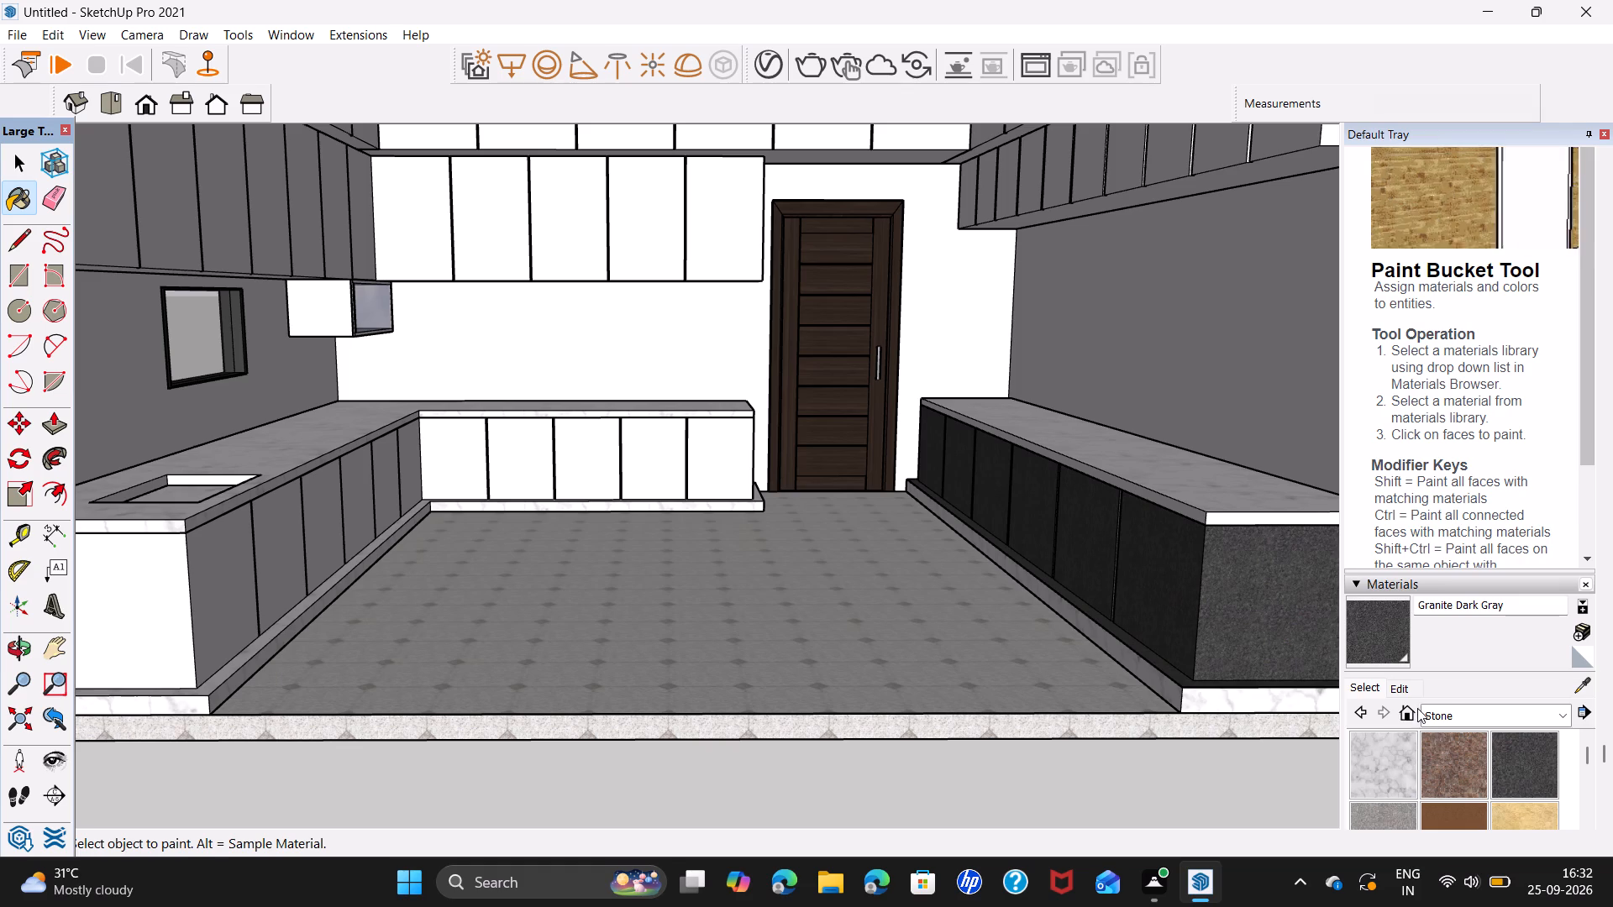
# Tint the Granite Dark Gray material green on the colour wheel and raise its brightness to near maximum.
pyautogui.scroll(-1, 1417, 708)
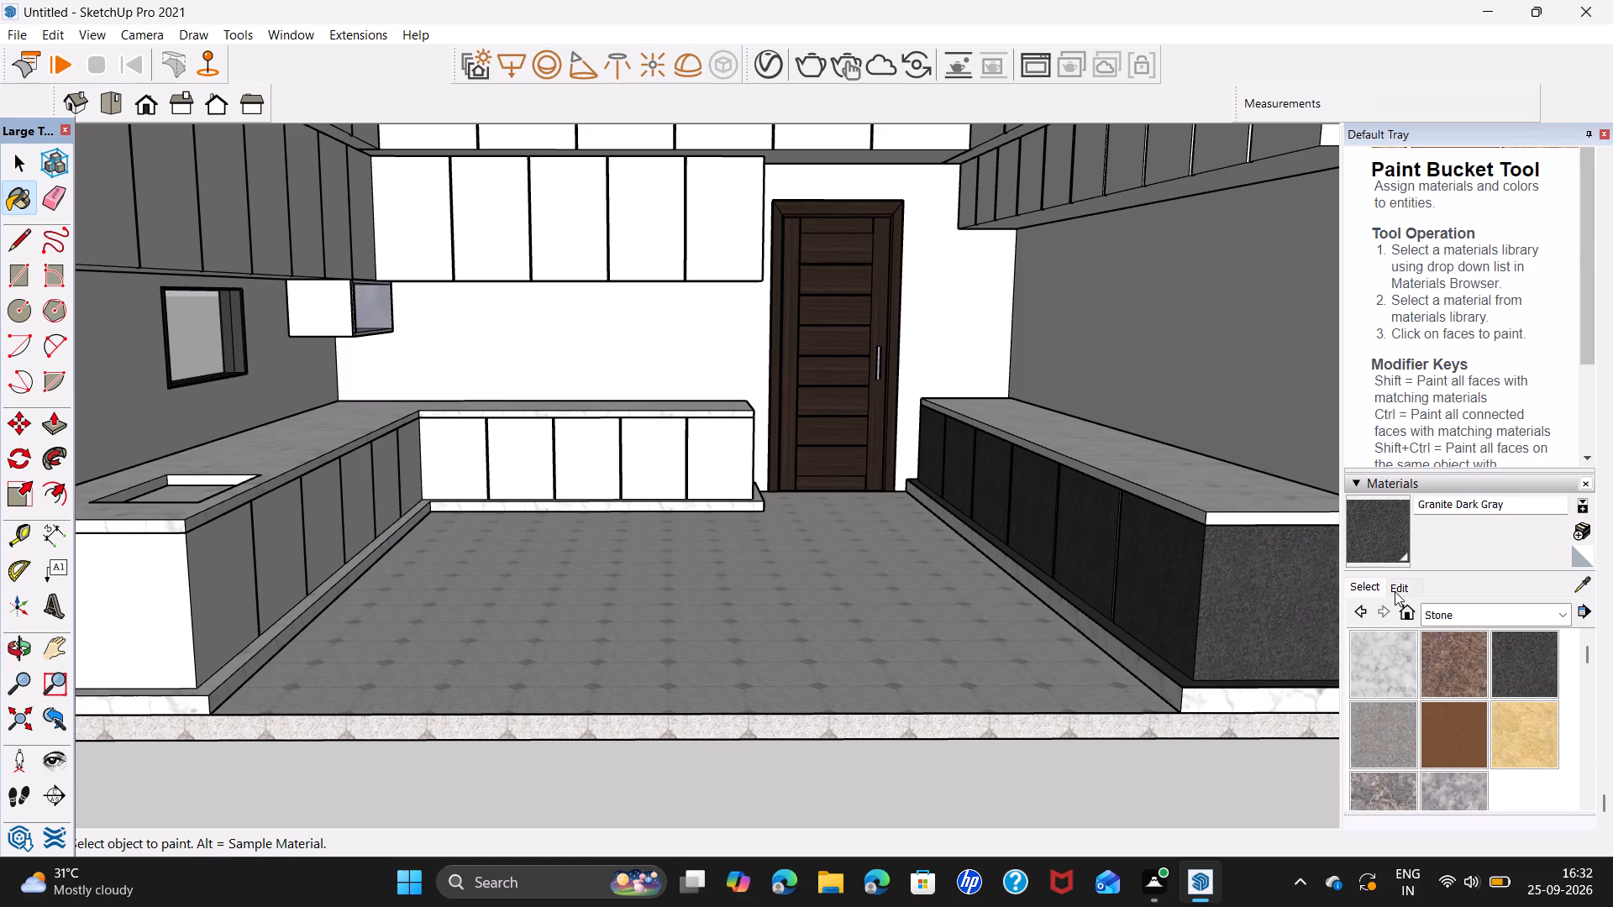
pyautogui.click(1395, 591)
pyautogui.click(1370, 656)
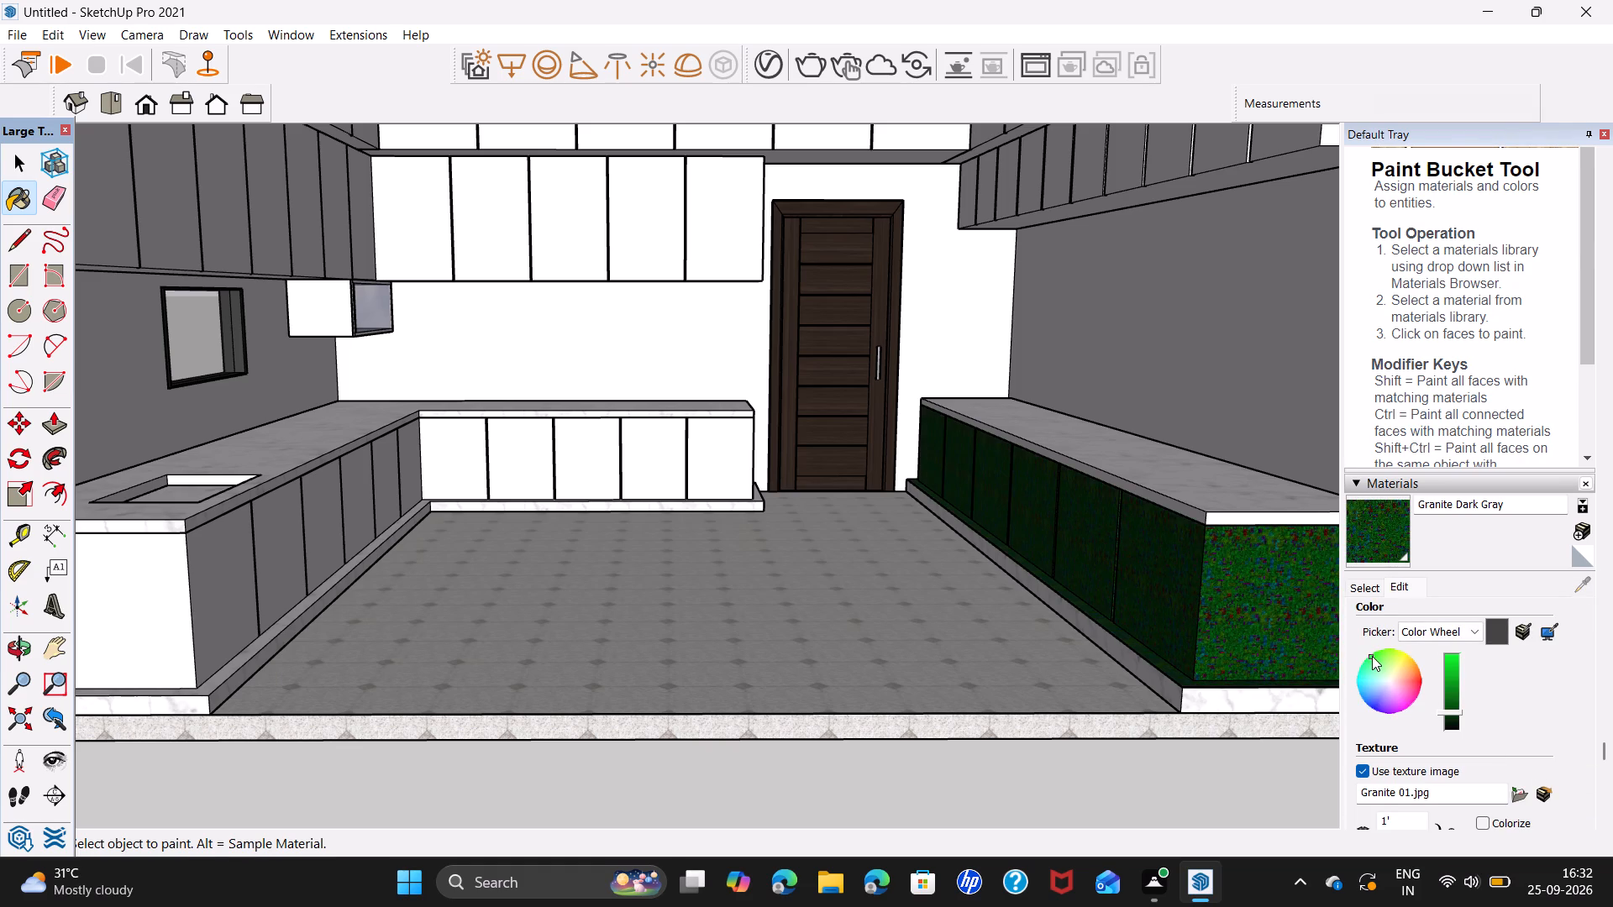
pyautogui.click(1379, 652)
pyautogui.scroll(5, 1381, 685)
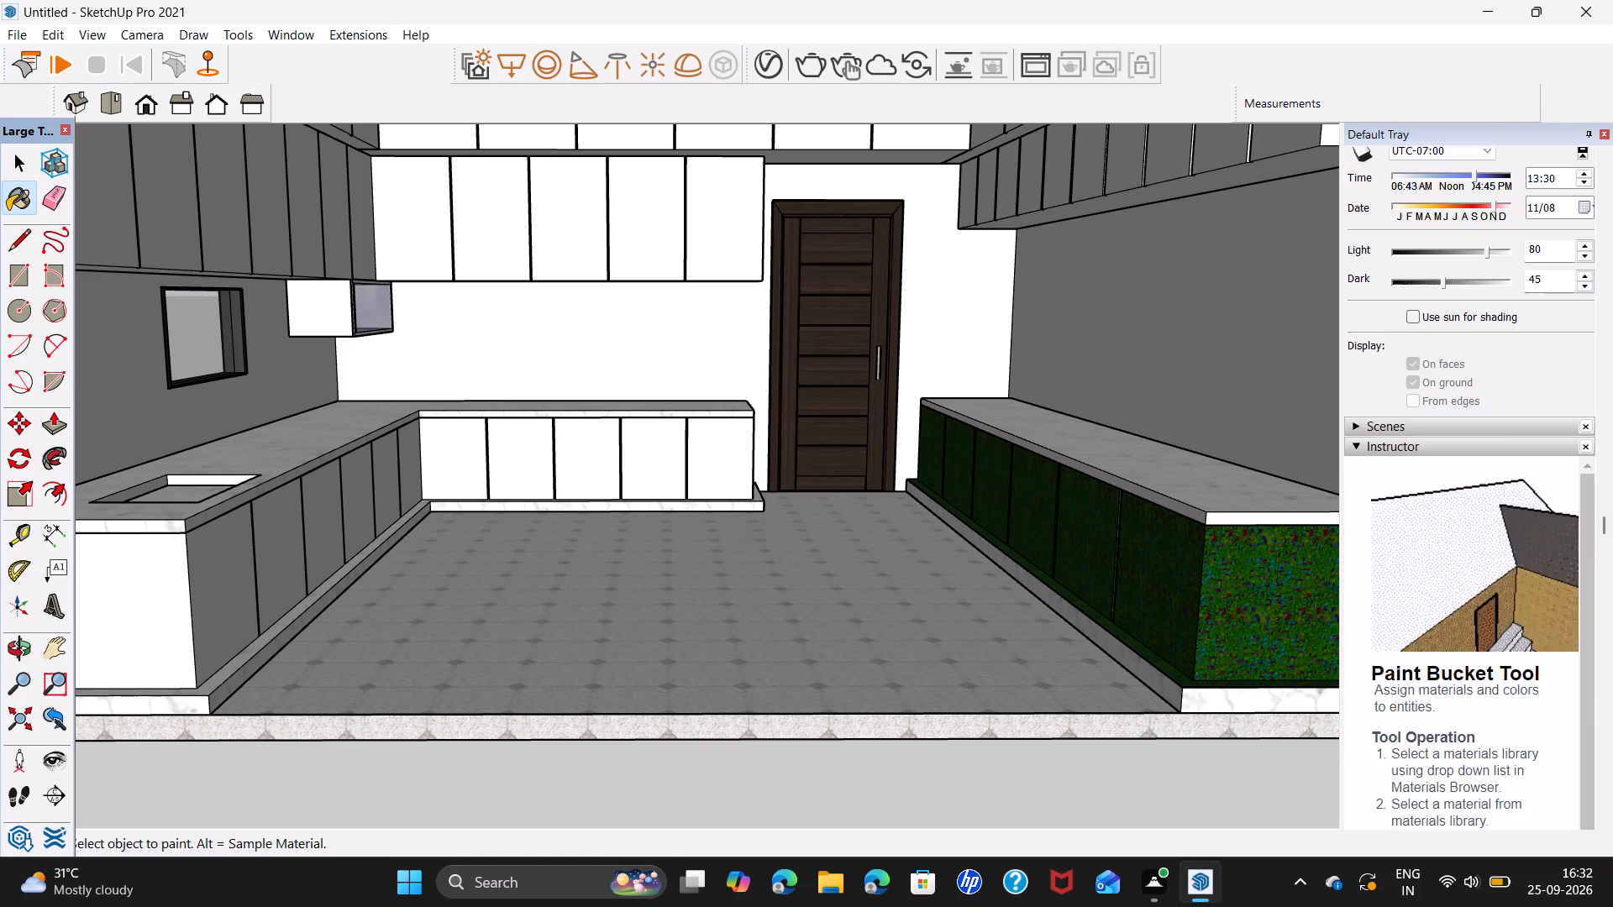
pyautogui.scroll(-3, 1381, 685)
pyautogui.scroll(-2, 1447, 753)
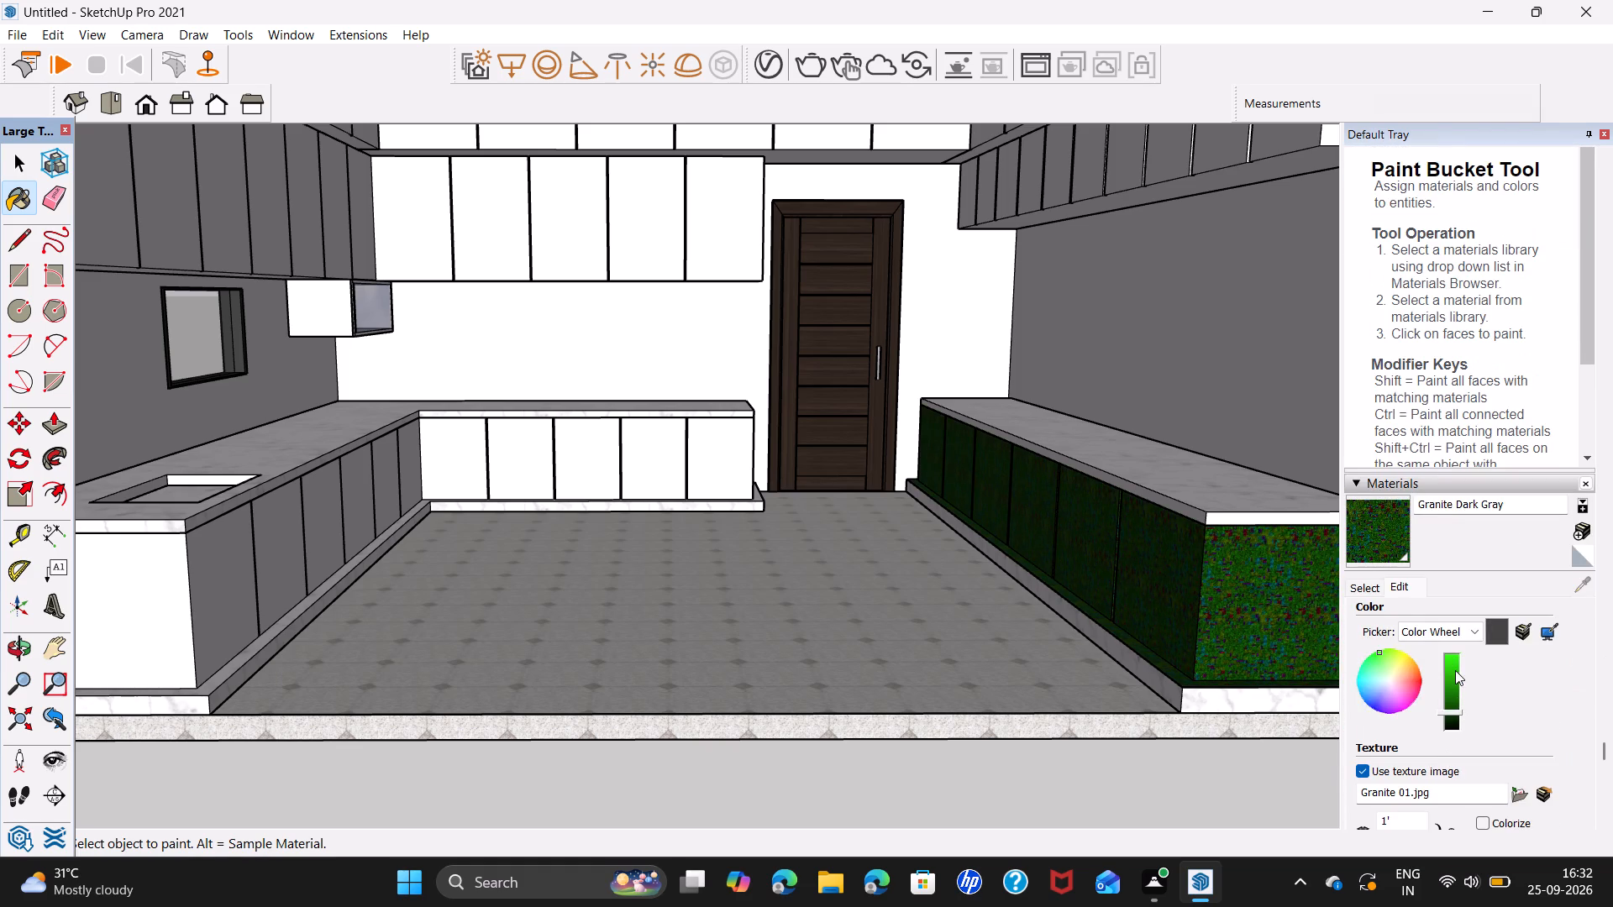
pyautogui.click(1453, 652)
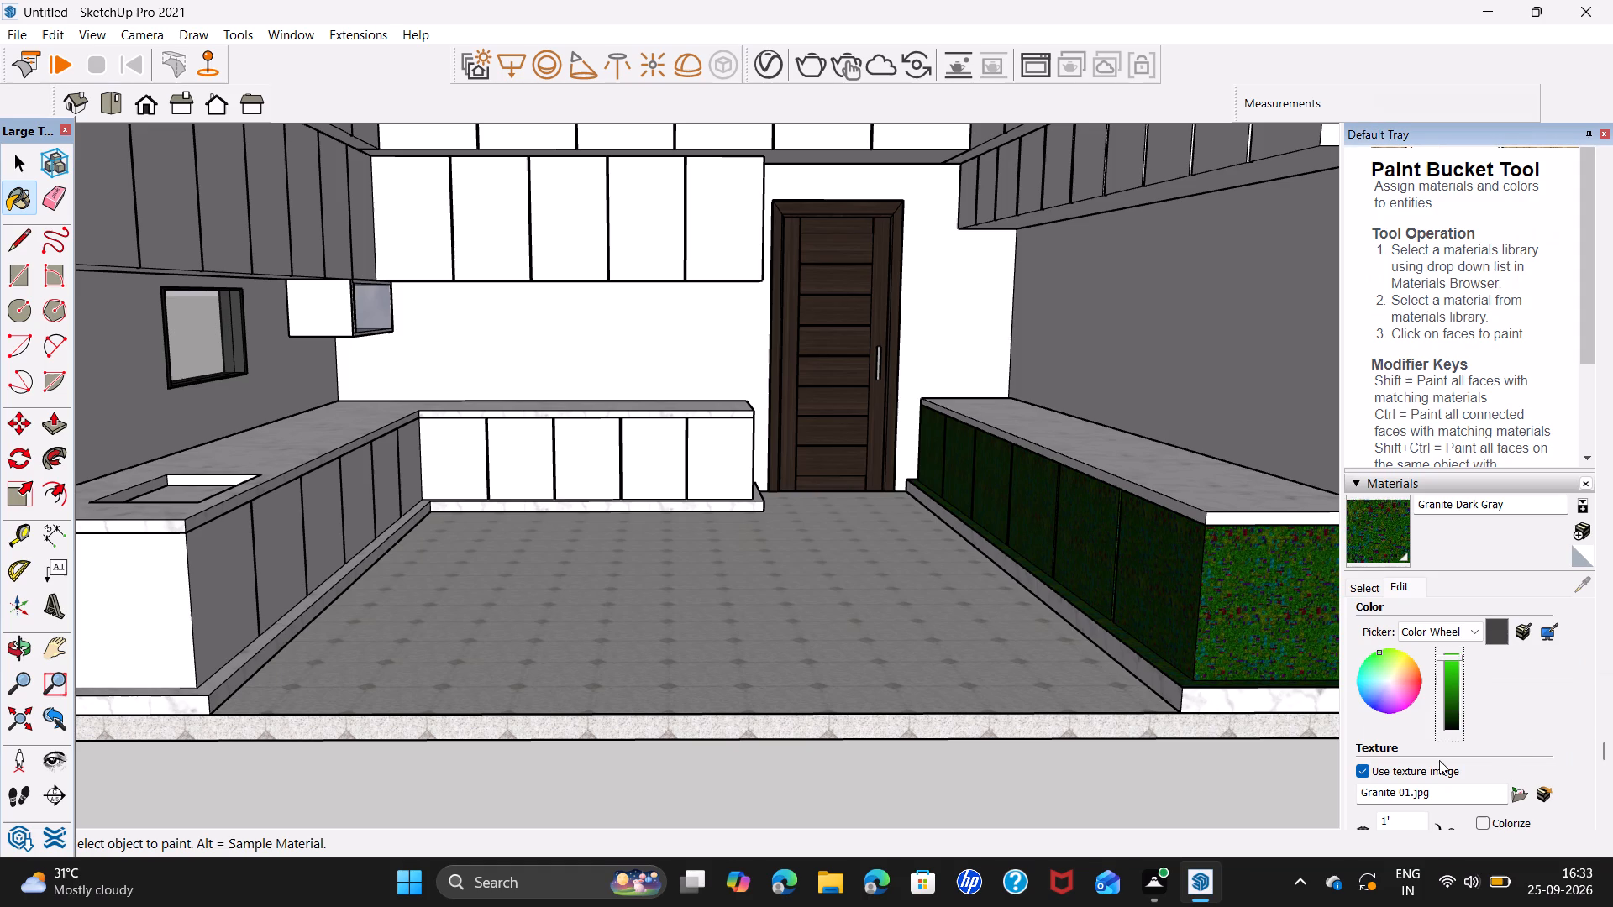
# Set the Granite Dark Gray texture width to 20', keeping its proportions locked.
pyautogui.scroll(-1, 1445, 787)
pyautogui.scroll(-2, 1392, 838)
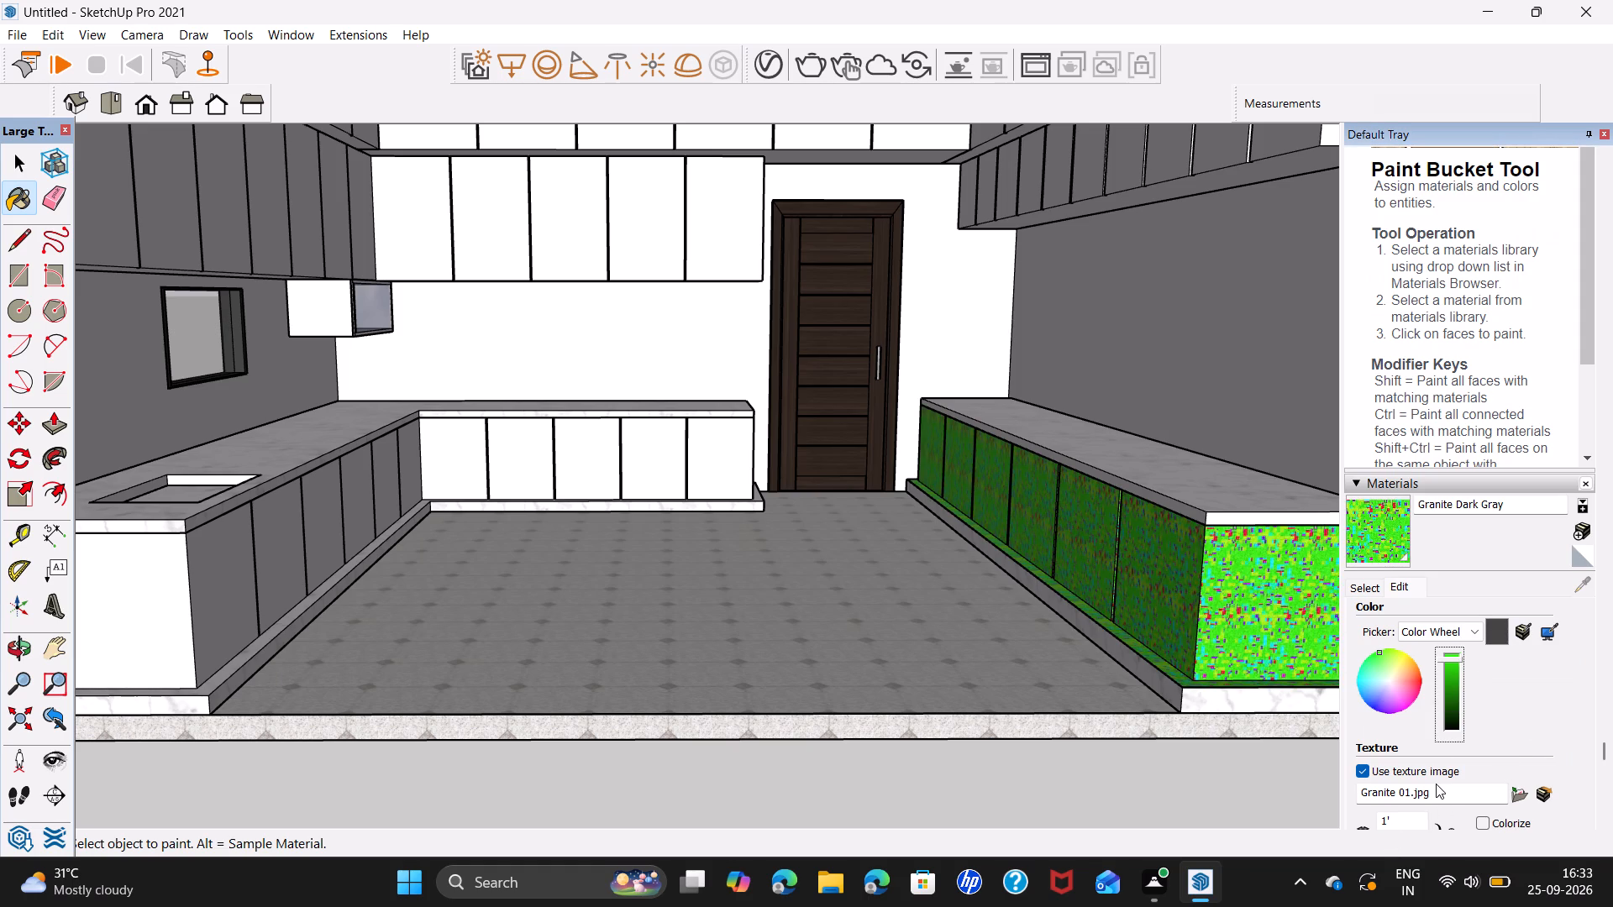
pyautogui.scroll(-5, 1436, 784)
pyautogui.scroll(-4, 1499, 732)
pyautogui.scroll(6, 1500, 731)
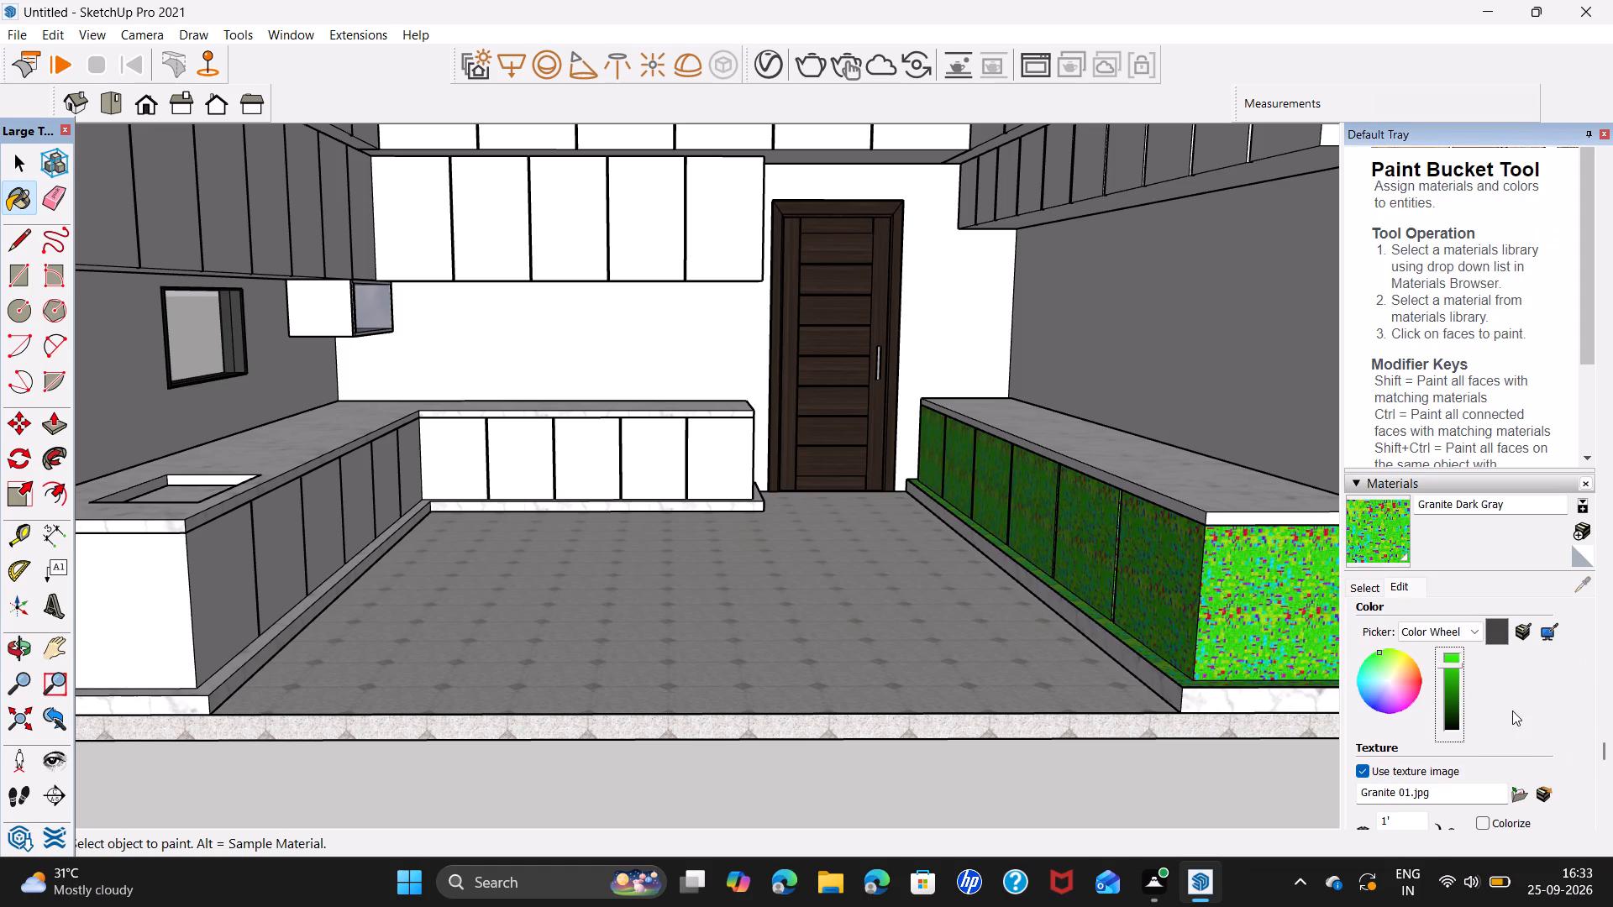
pyautogui.scroll(16, 1512, 710)
pyautogui.moveTo(1453, 795); pyautogui.dragTo(1469, 745, button='middle')
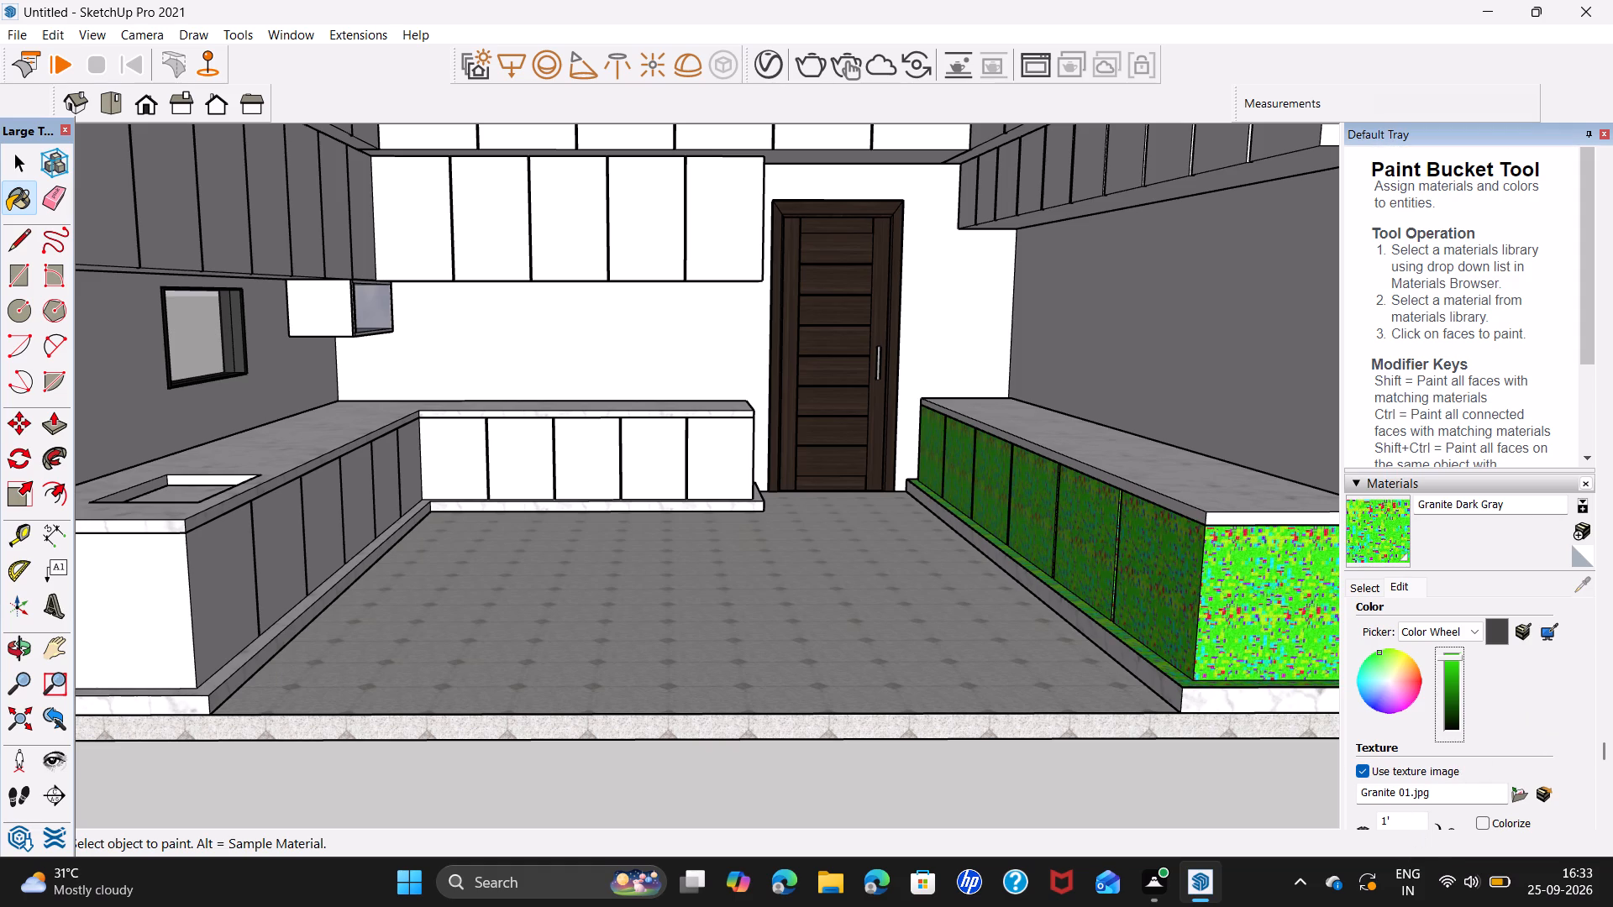
pyautogui.click(1416, 820)
pyautogui.press('BackSpace')
pyautogui.press('BackSpace')
pyautogui.press('BackSpace')
pyautogui.press('BackSpace')
pyautogui.press('BackSpace')
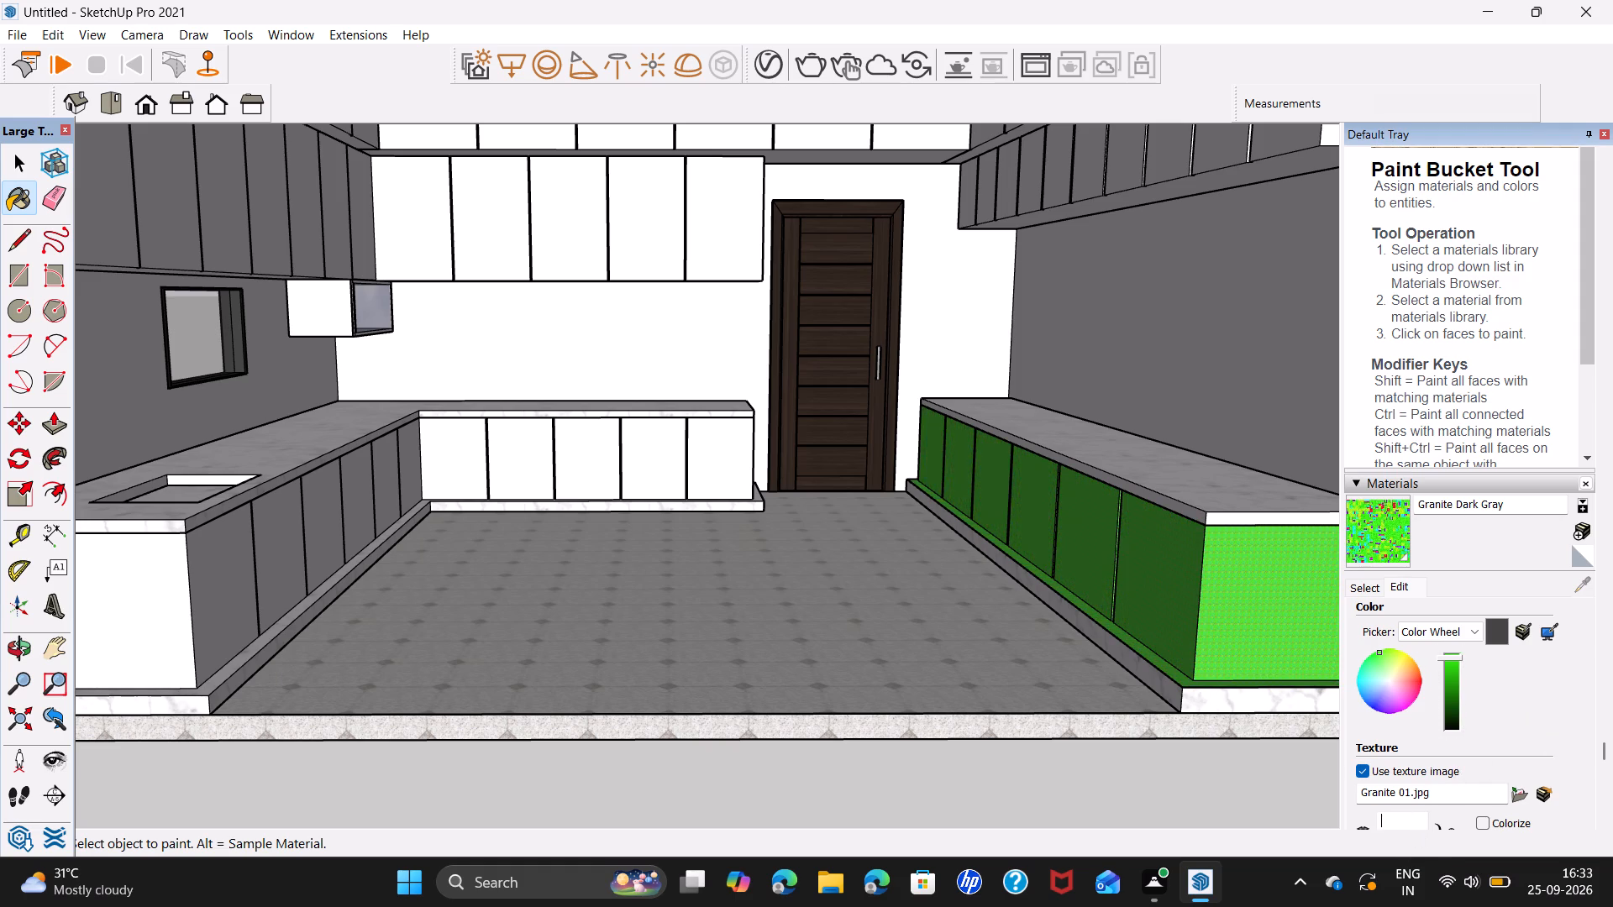
pyautogui.press('BackSpace')
pyautogui.write('20')
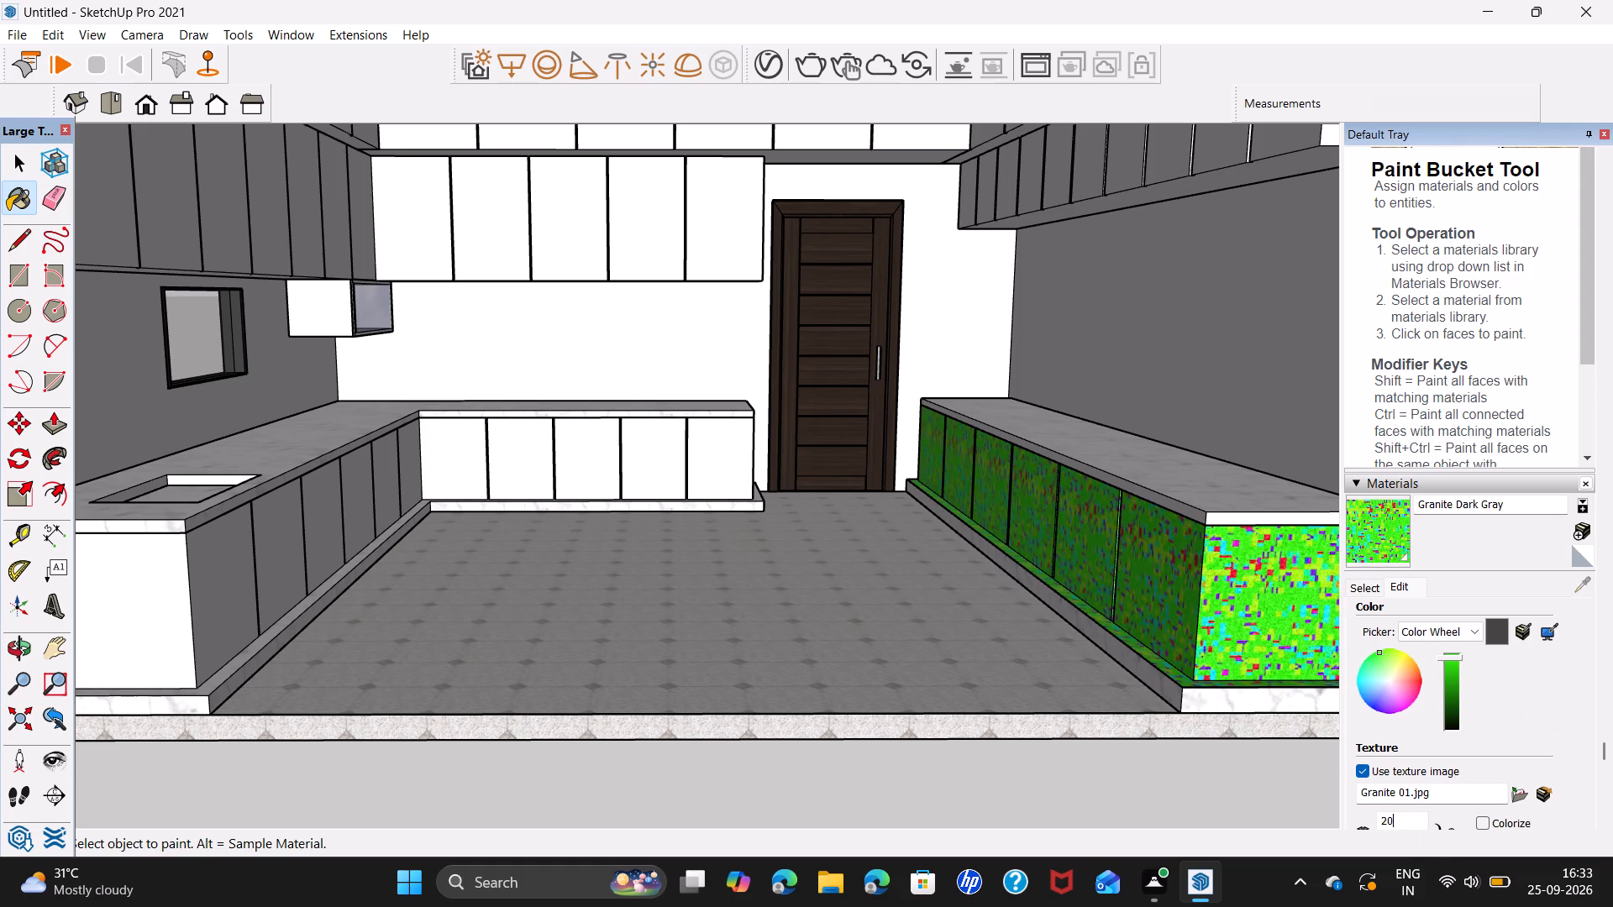
pyautogui.press("'")
pyautogui.press('Return')
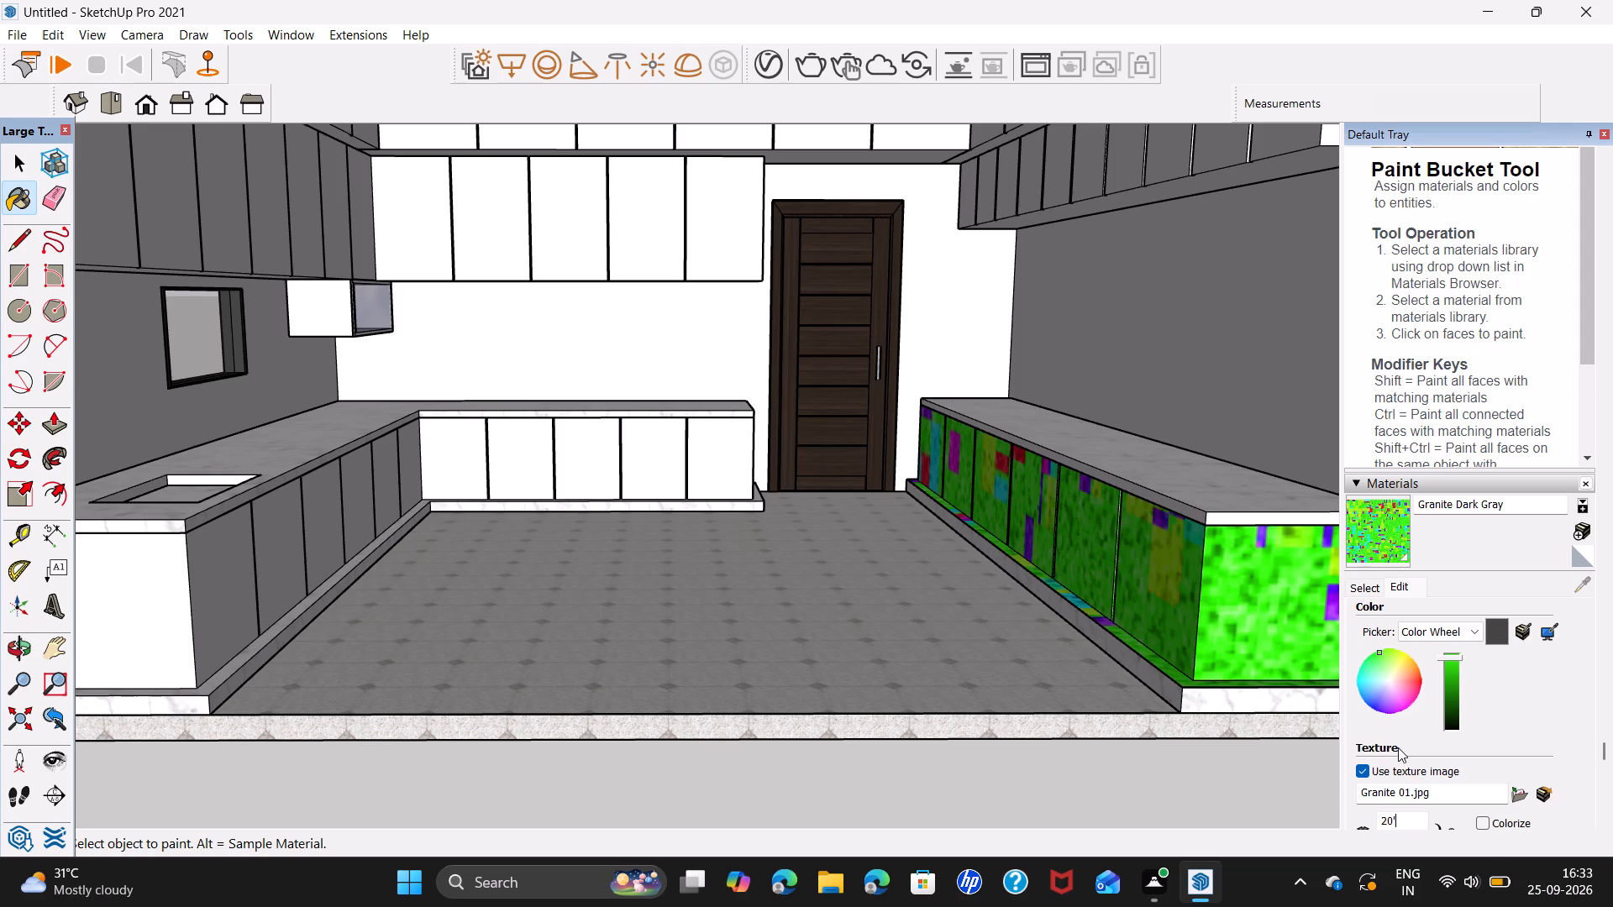
# Lower the Granite Dark Gray material's opacity to 20.
pyautogui.scroll(-1, 1411, 754)
pyautogui.scroll(-1, 1494, 800)
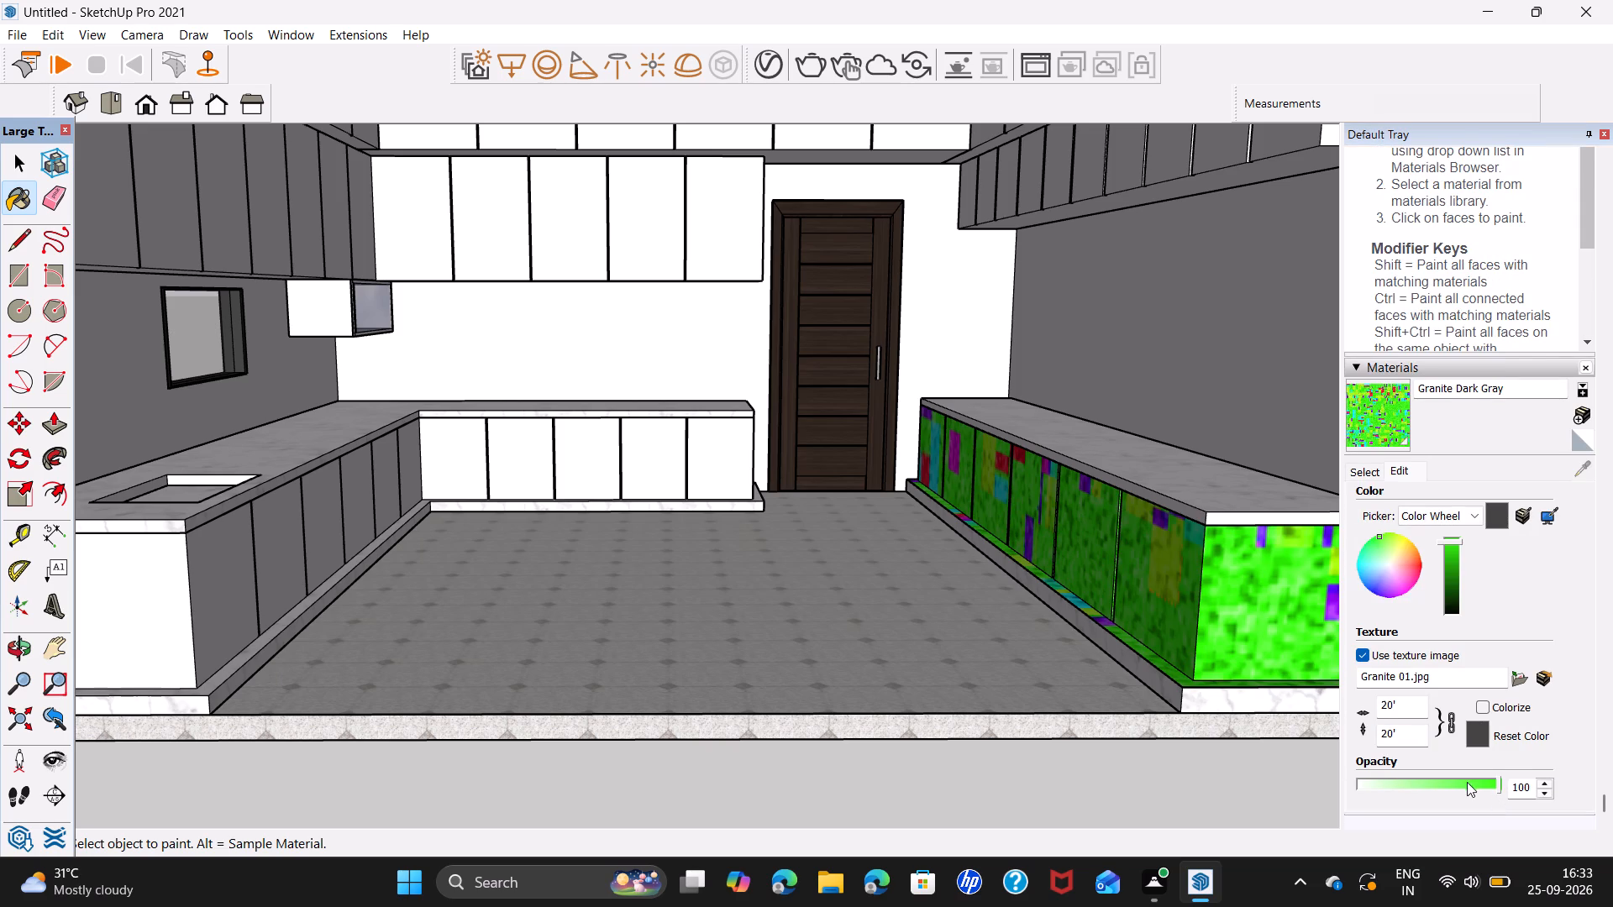
pyautogui.click(1494, 779)
pyautogui.click(1487, 784)
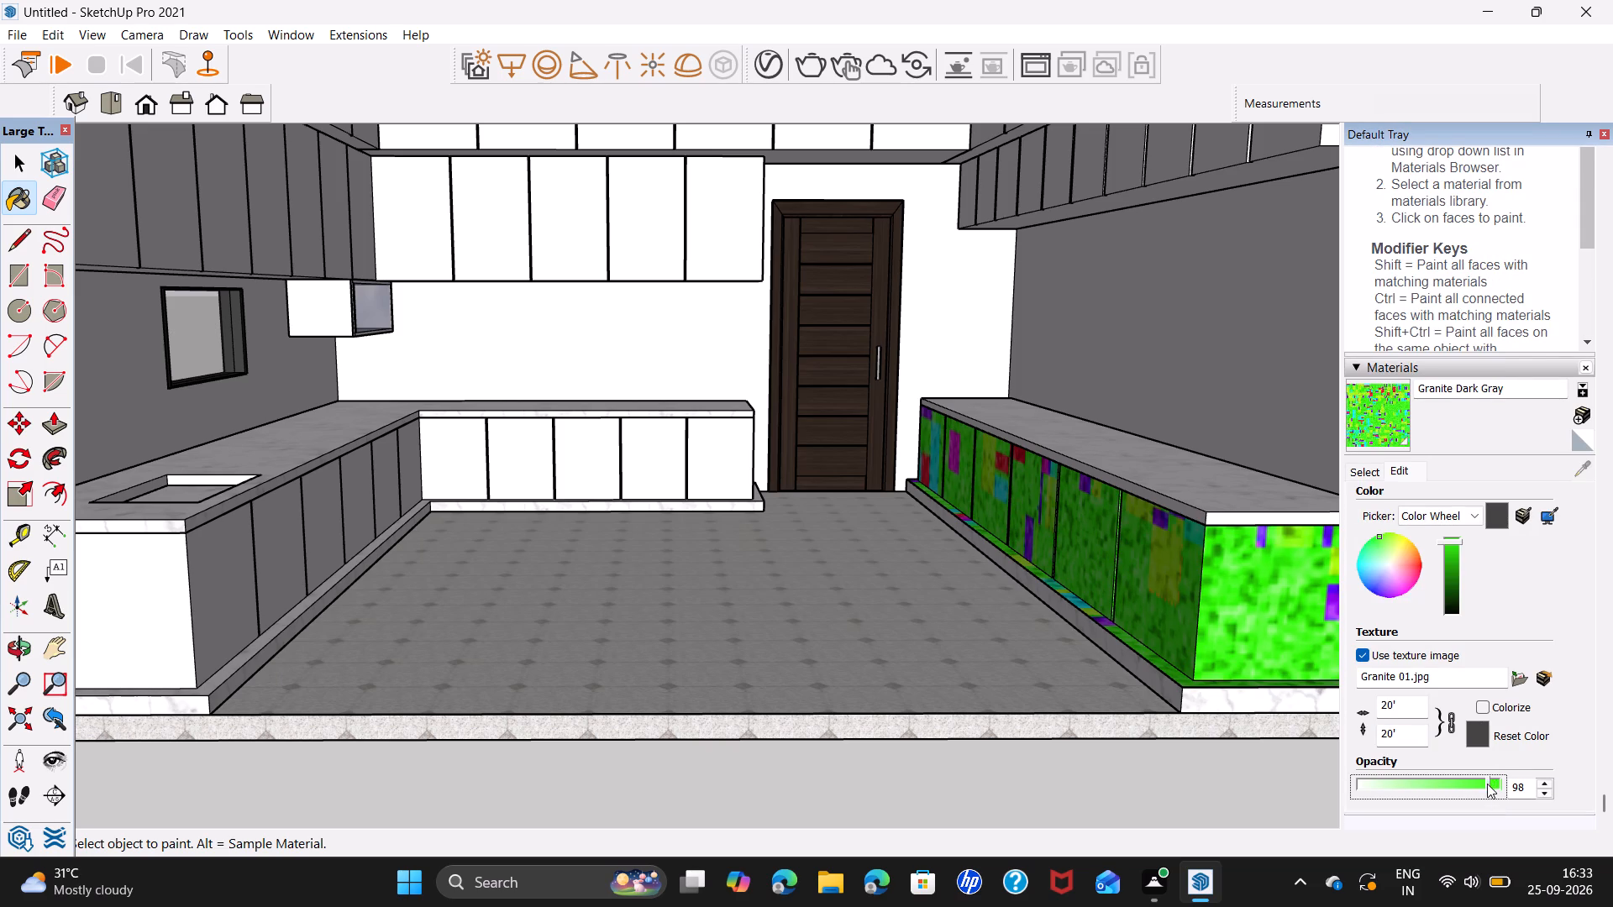
pyautogui.click(1387, 784)
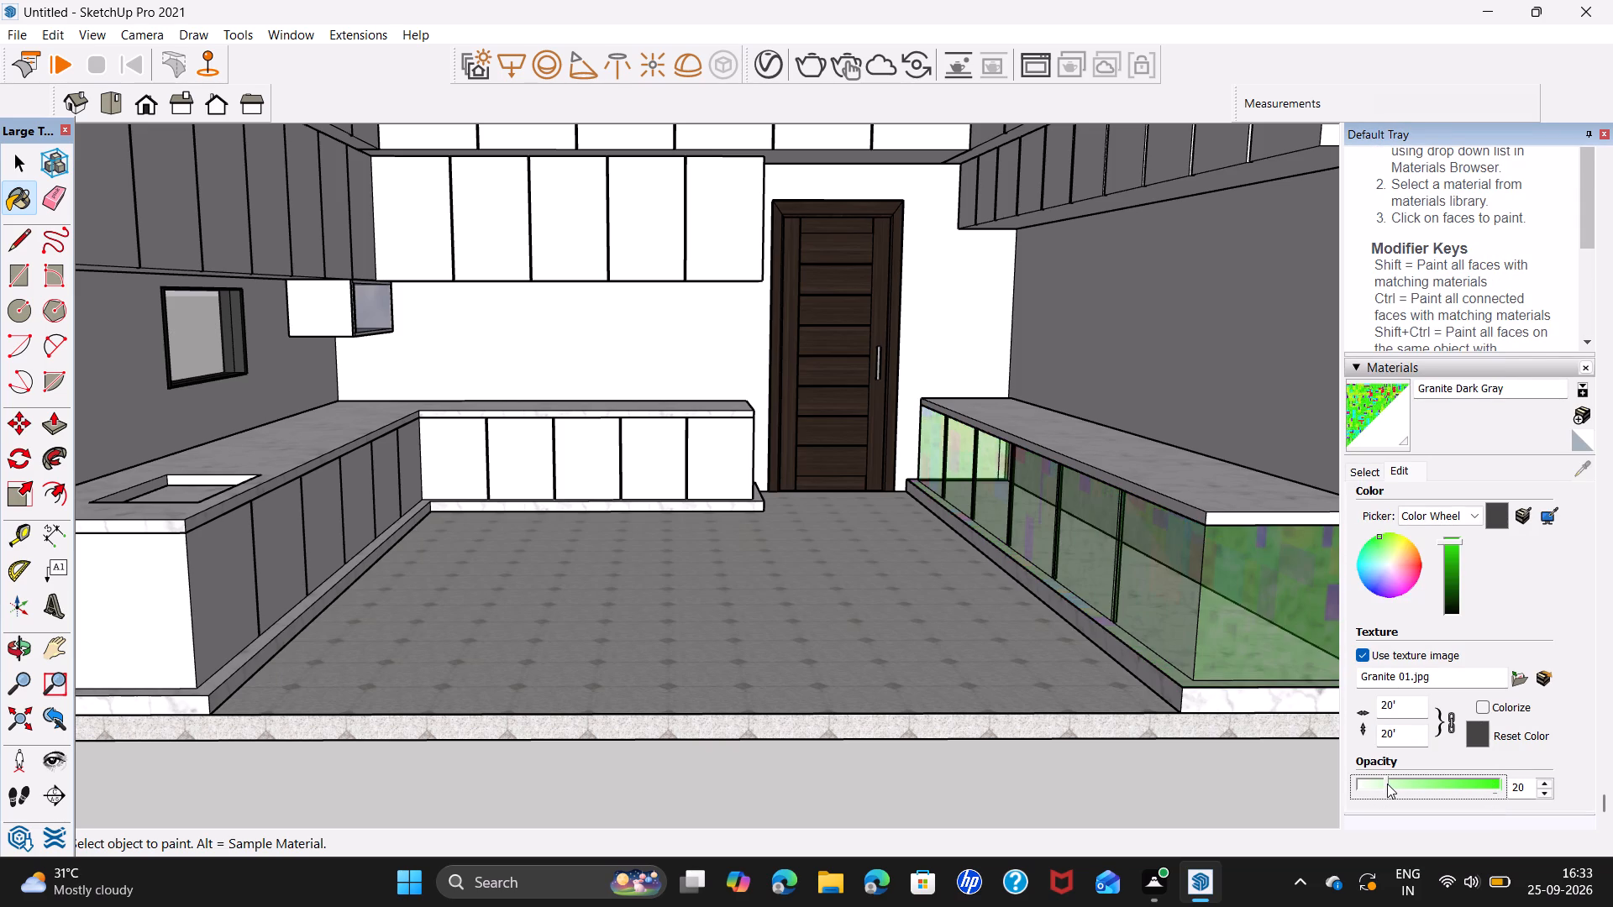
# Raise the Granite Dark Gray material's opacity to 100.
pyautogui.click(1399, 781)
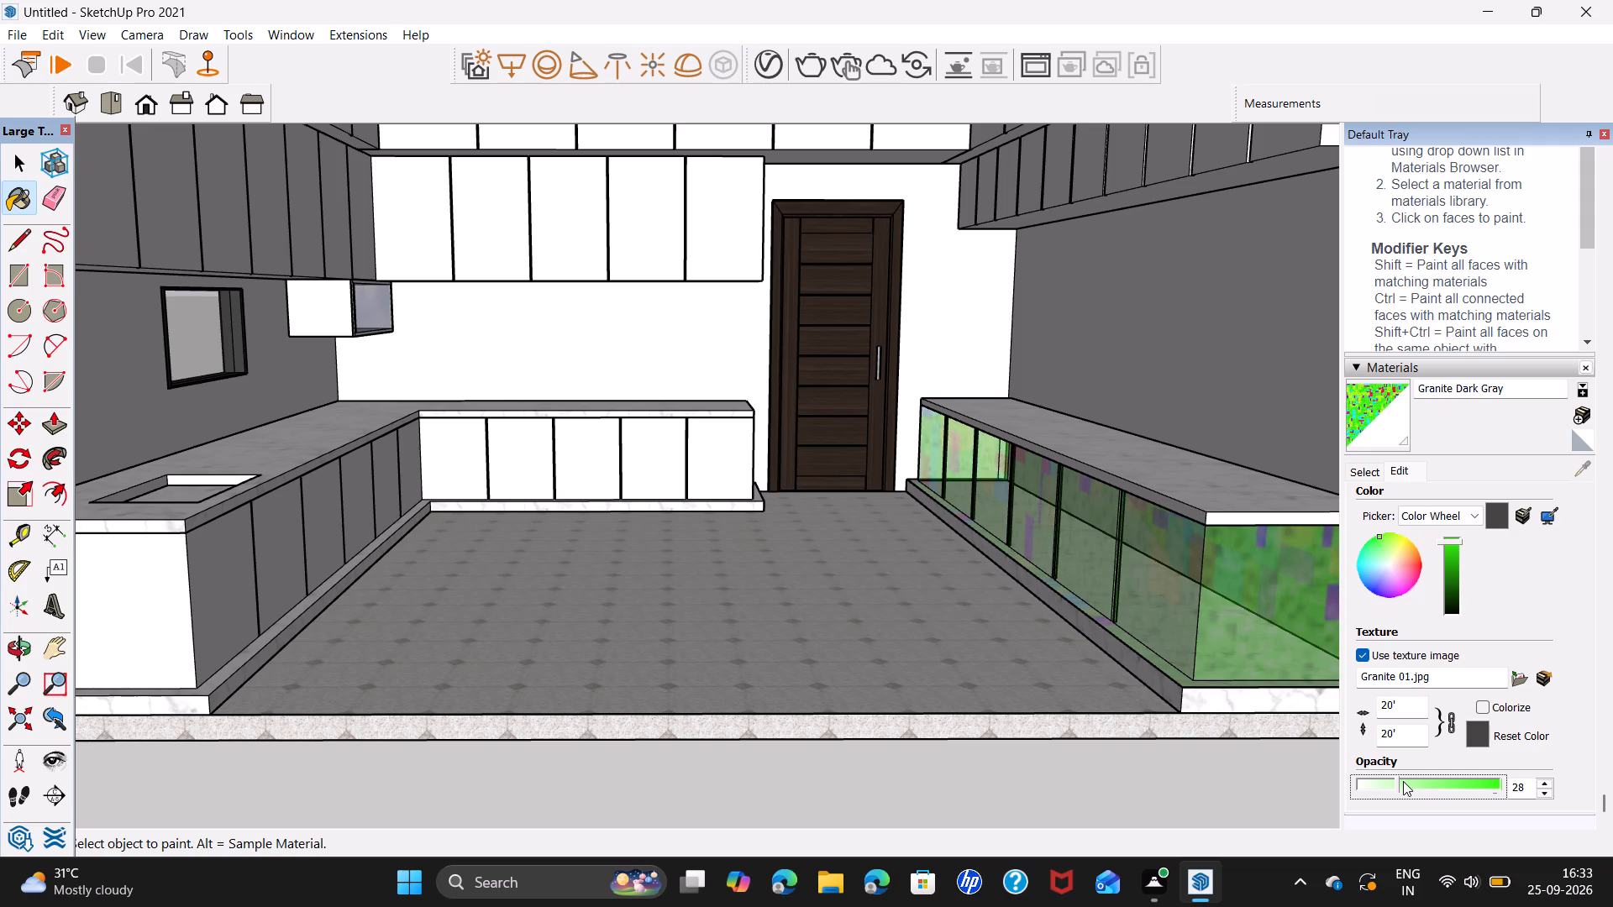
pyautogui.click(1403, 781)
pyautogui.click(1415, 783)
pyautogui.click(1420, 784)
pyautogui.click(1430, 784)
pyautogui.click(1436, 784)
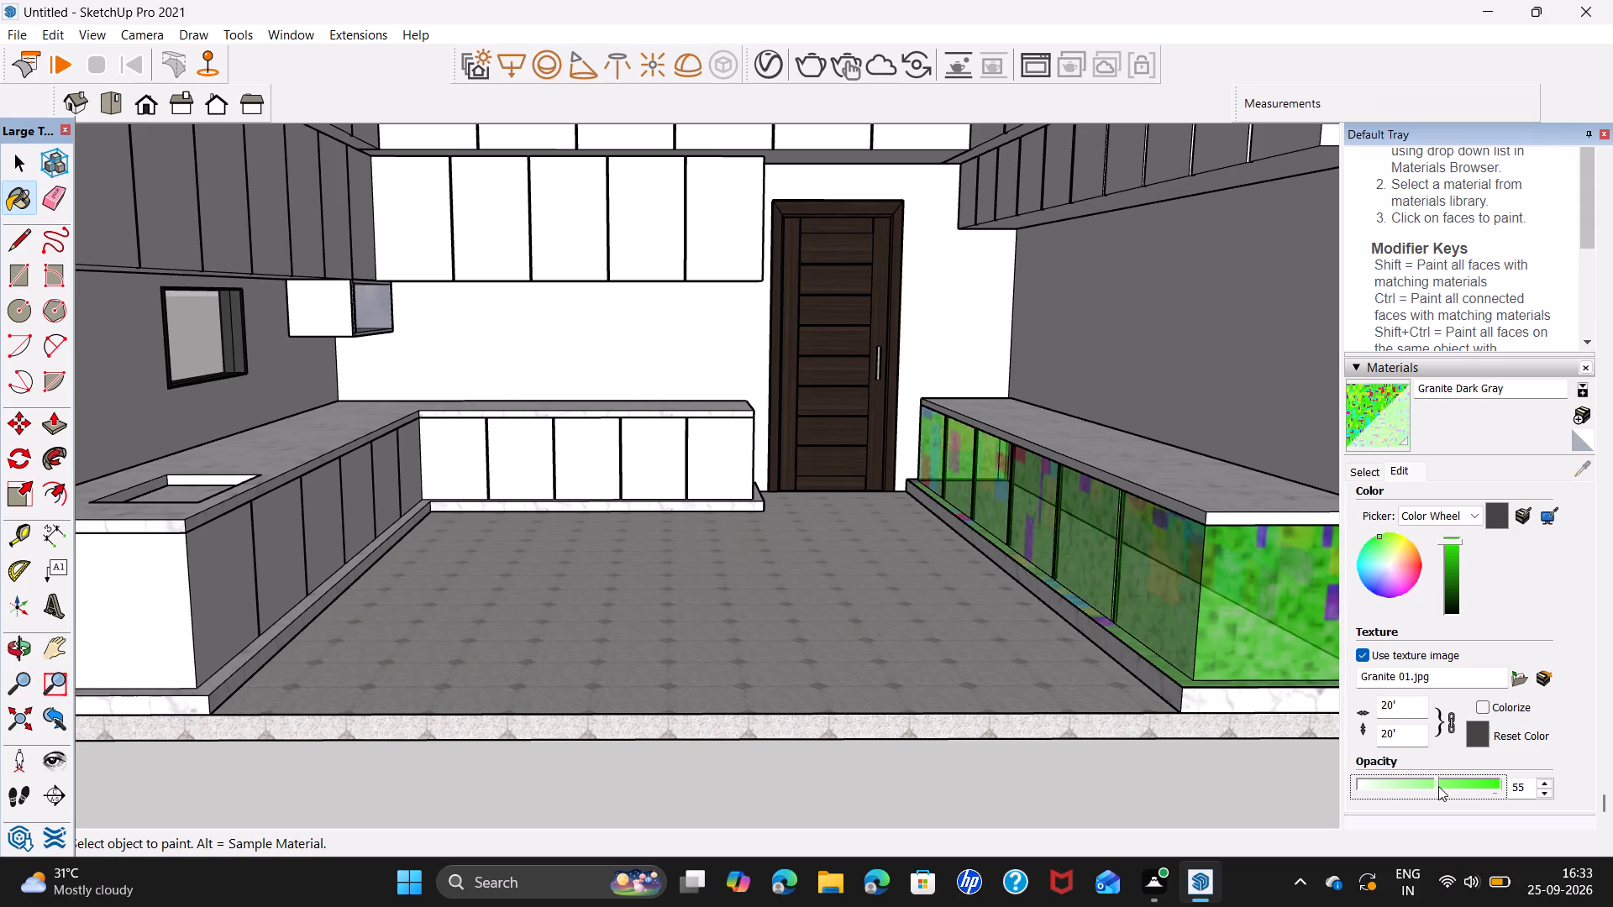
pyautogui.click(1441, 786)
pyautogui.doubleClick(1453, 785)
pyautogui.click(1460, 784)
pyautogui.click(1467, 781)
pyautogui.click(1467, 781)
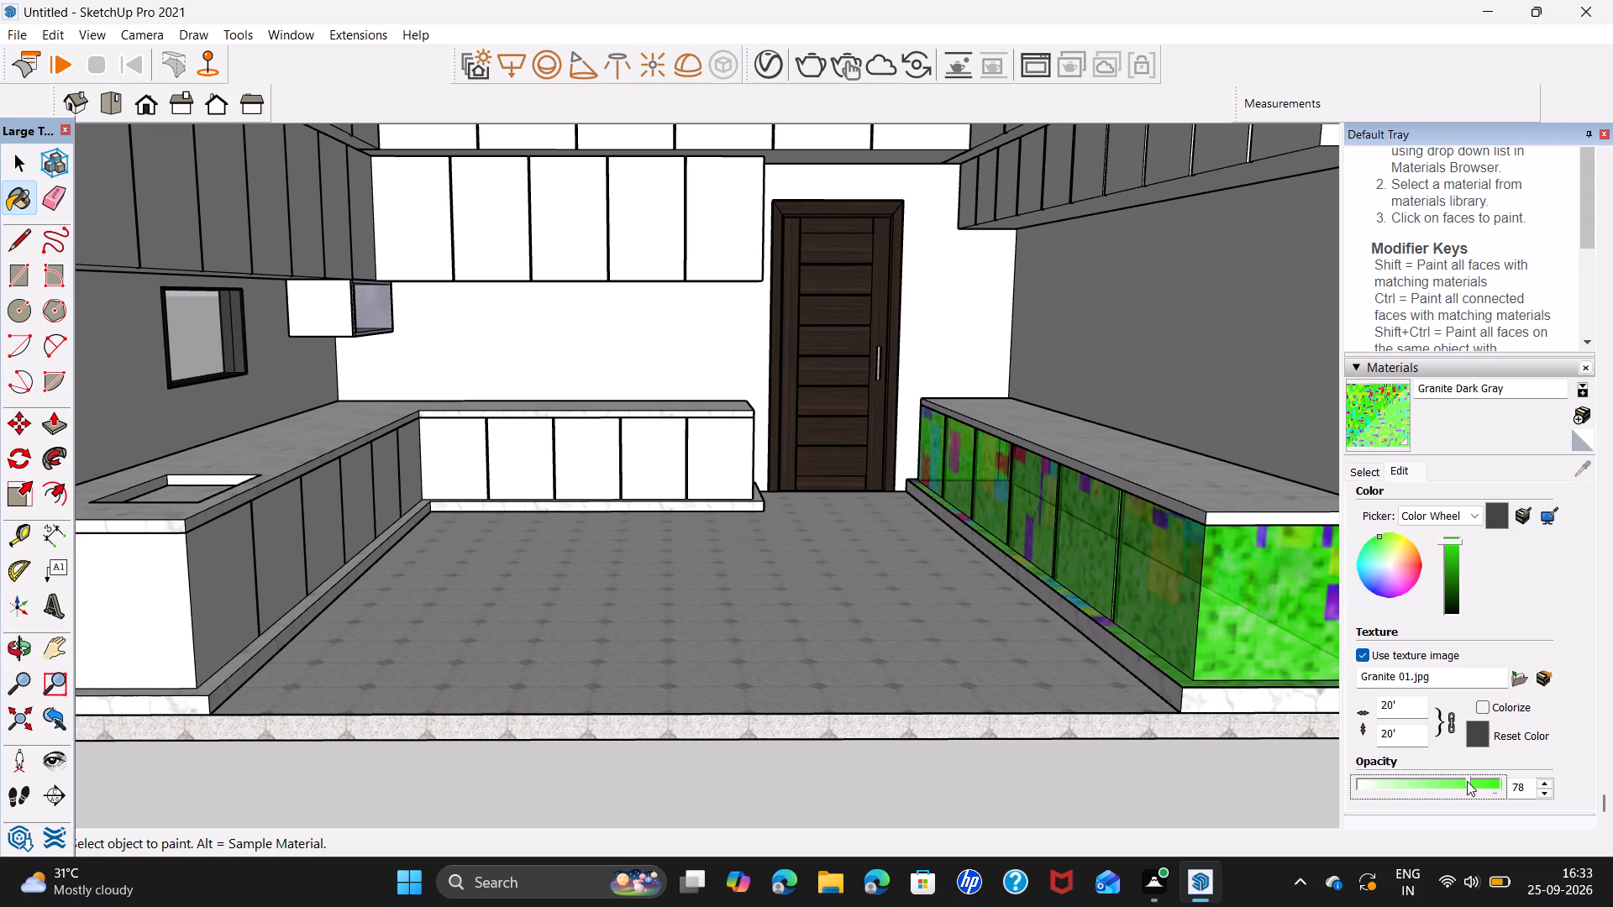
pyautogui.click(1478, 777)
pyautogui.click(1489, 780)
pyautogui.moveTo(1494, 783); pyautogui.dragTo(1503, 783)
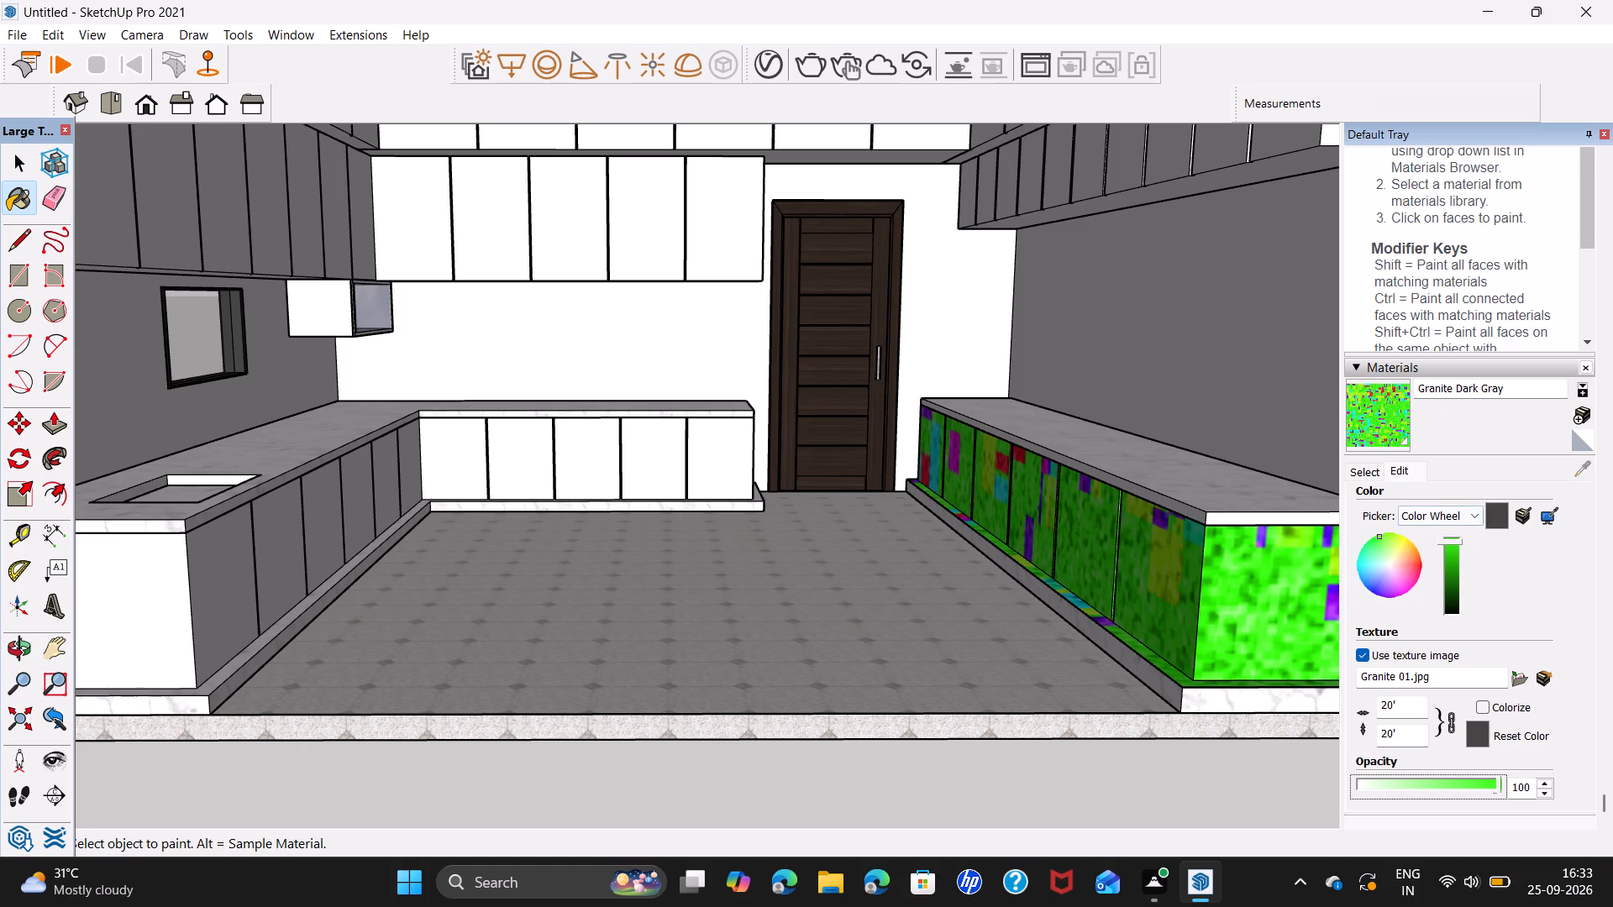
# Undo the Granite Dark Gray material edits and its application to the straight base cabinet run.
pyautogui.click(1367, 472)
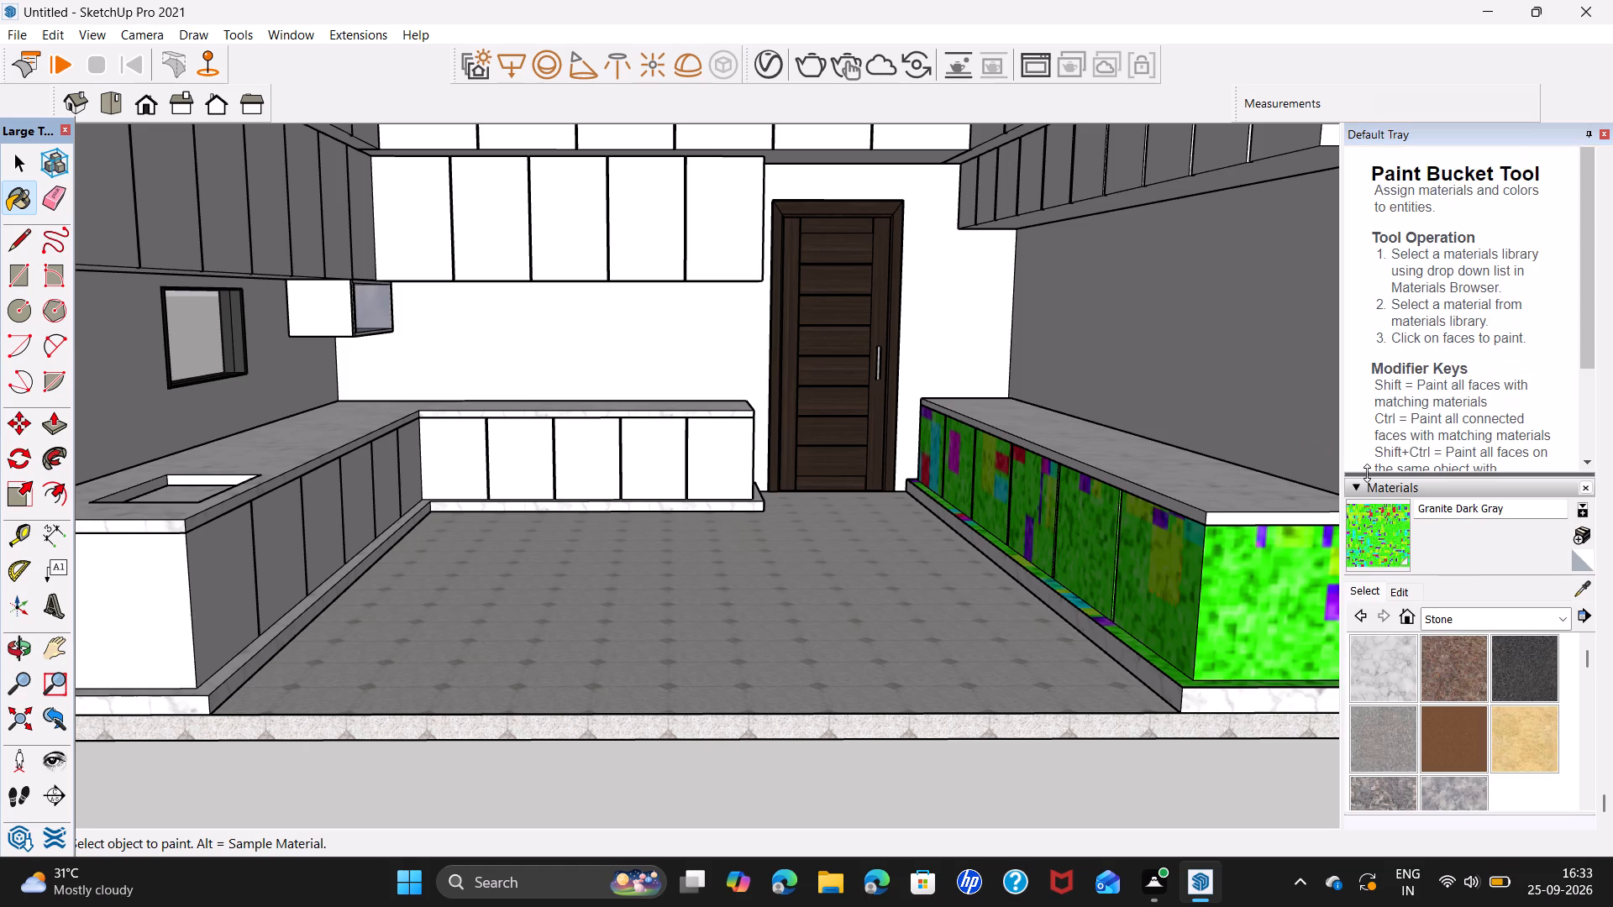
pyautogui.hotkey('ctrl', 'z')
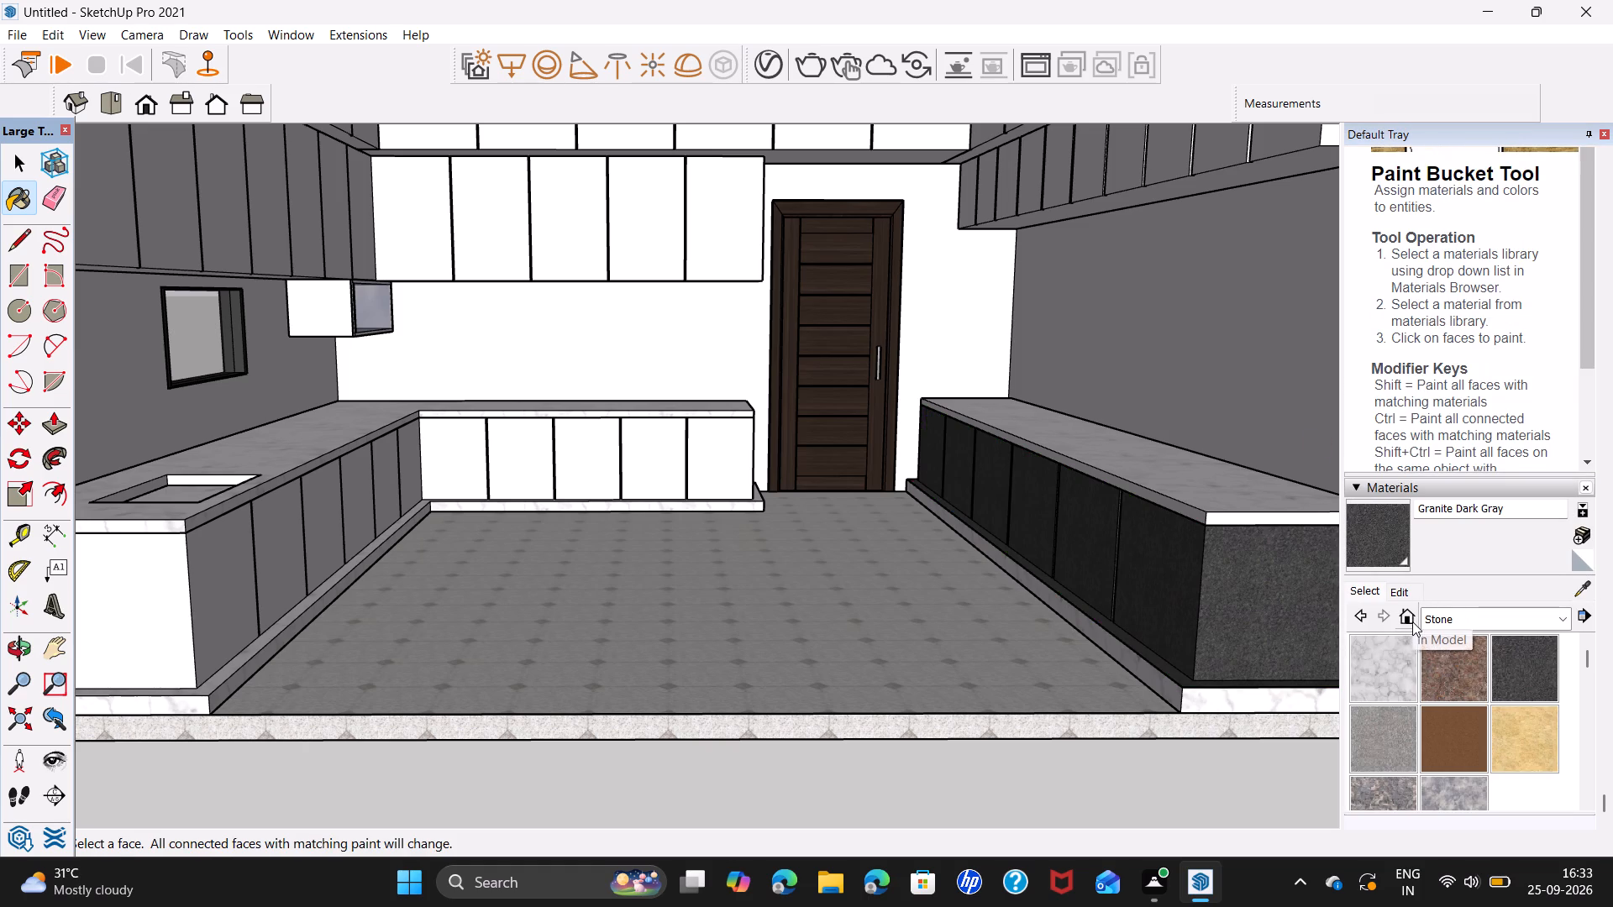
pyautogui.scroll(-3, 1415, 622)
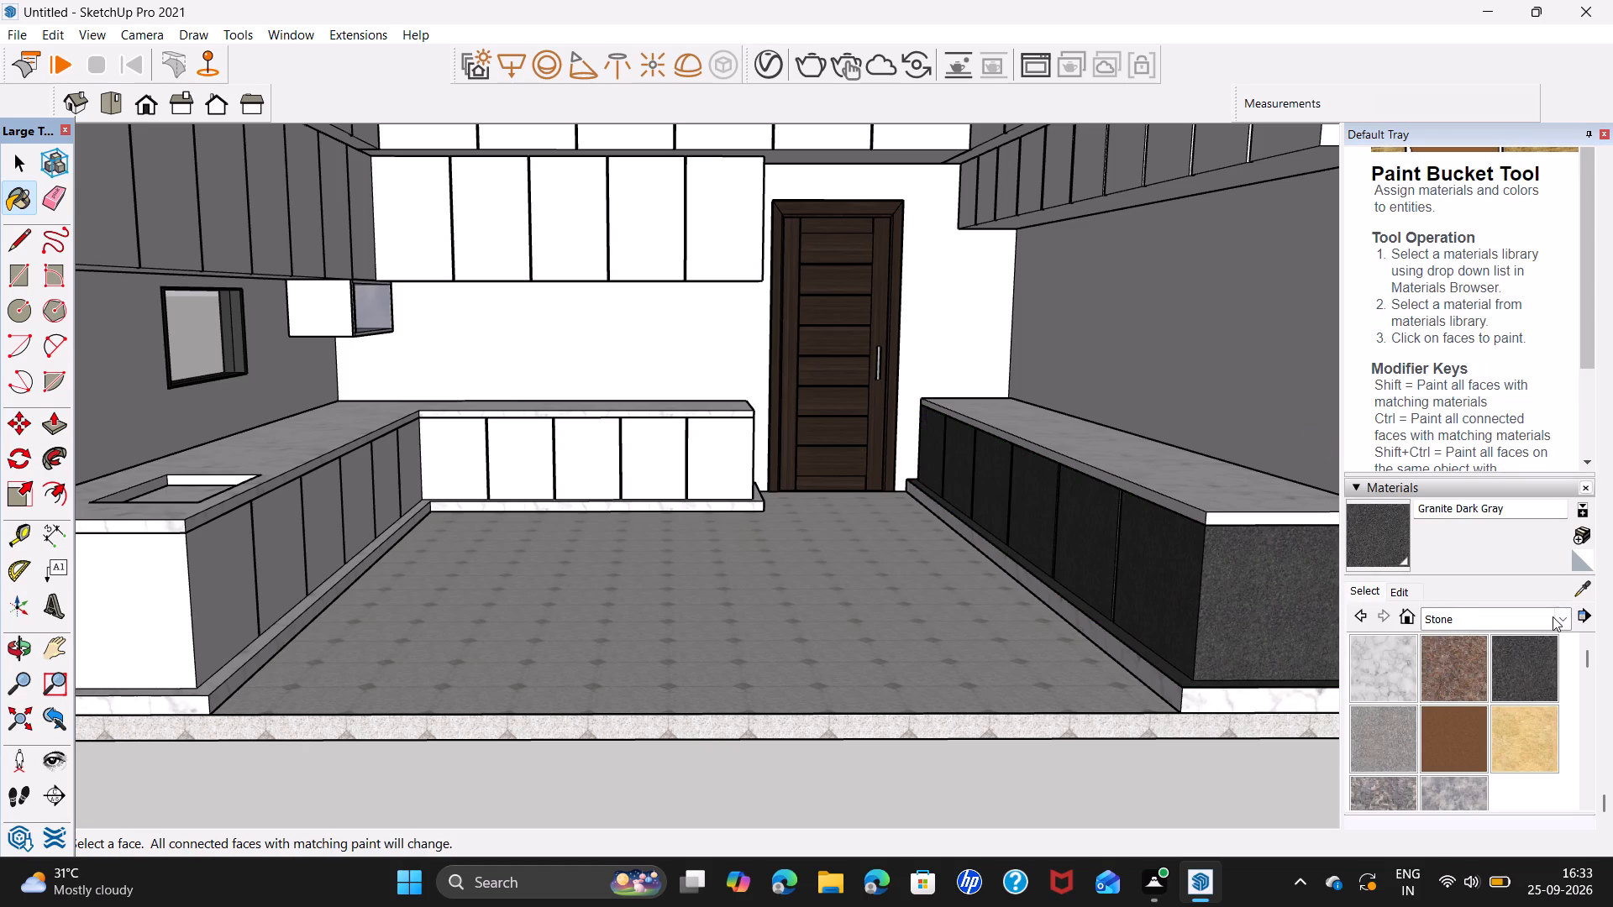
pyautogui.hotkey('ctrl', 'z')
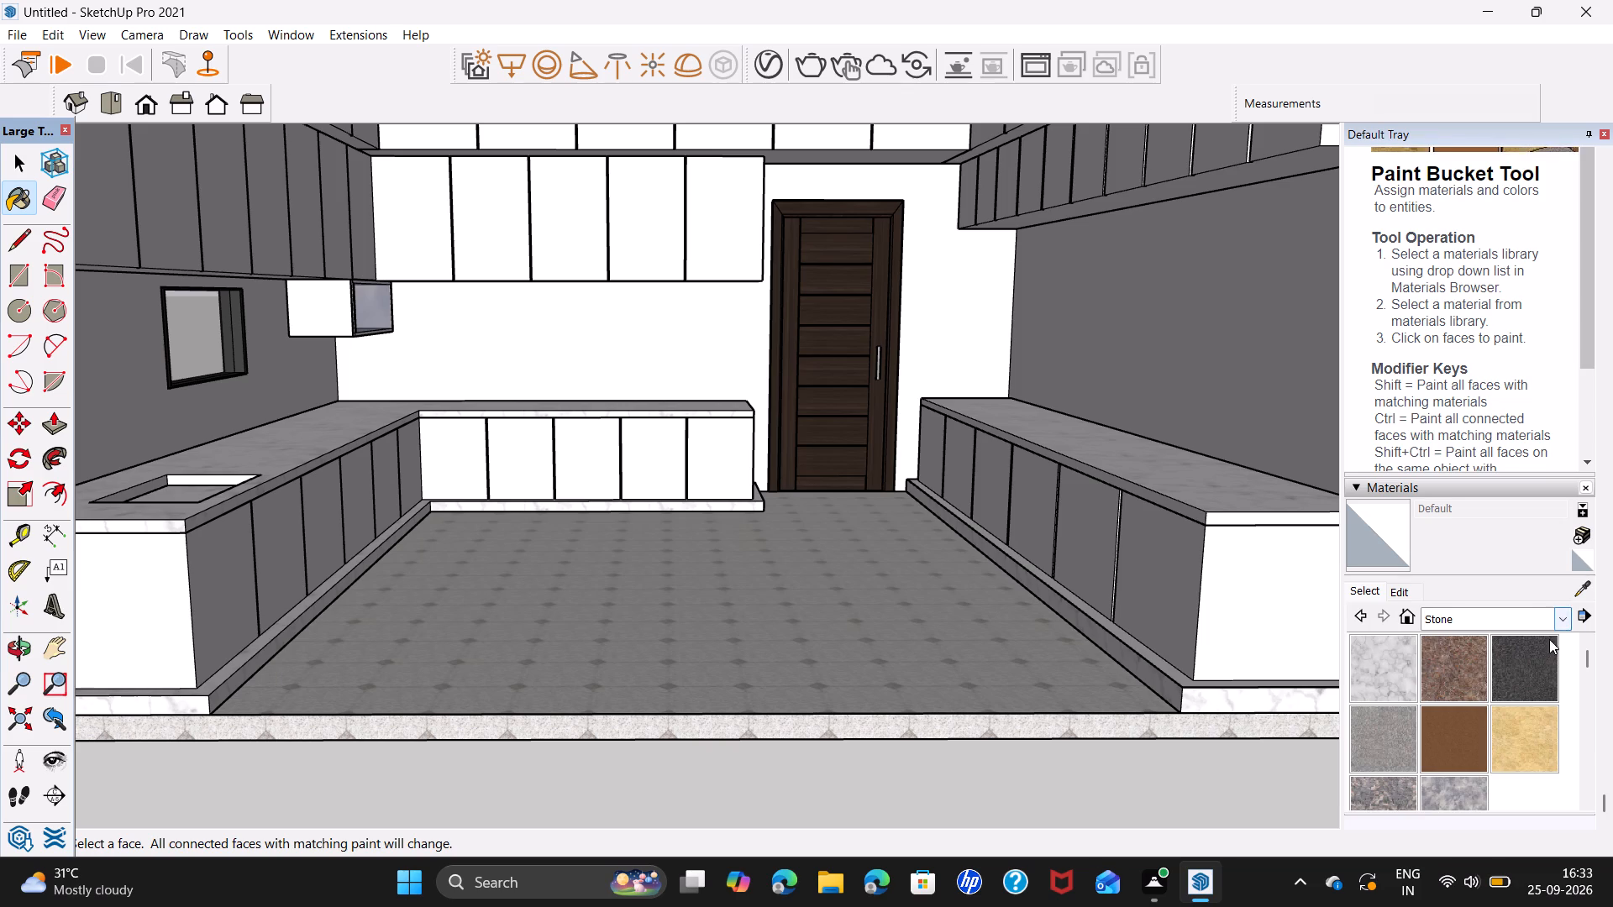
# Apply White Subway Tile from the Tile library to the straight base cabinet run opposite the sink.
pyautogui.click(1566, 615)
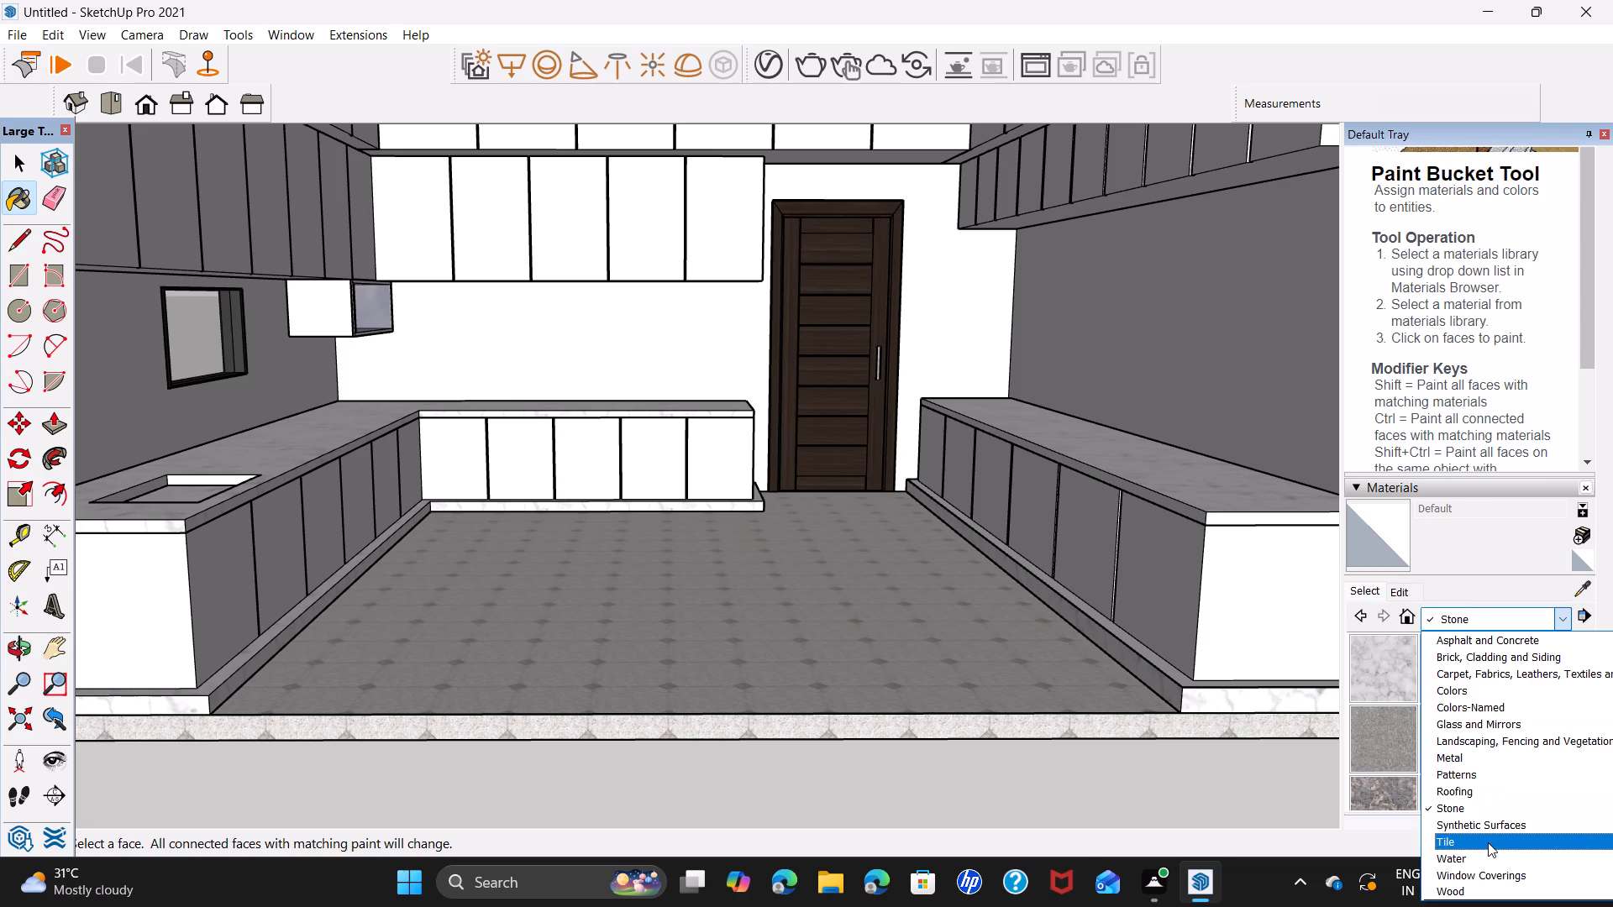
pyautogui.click(1488, 843)
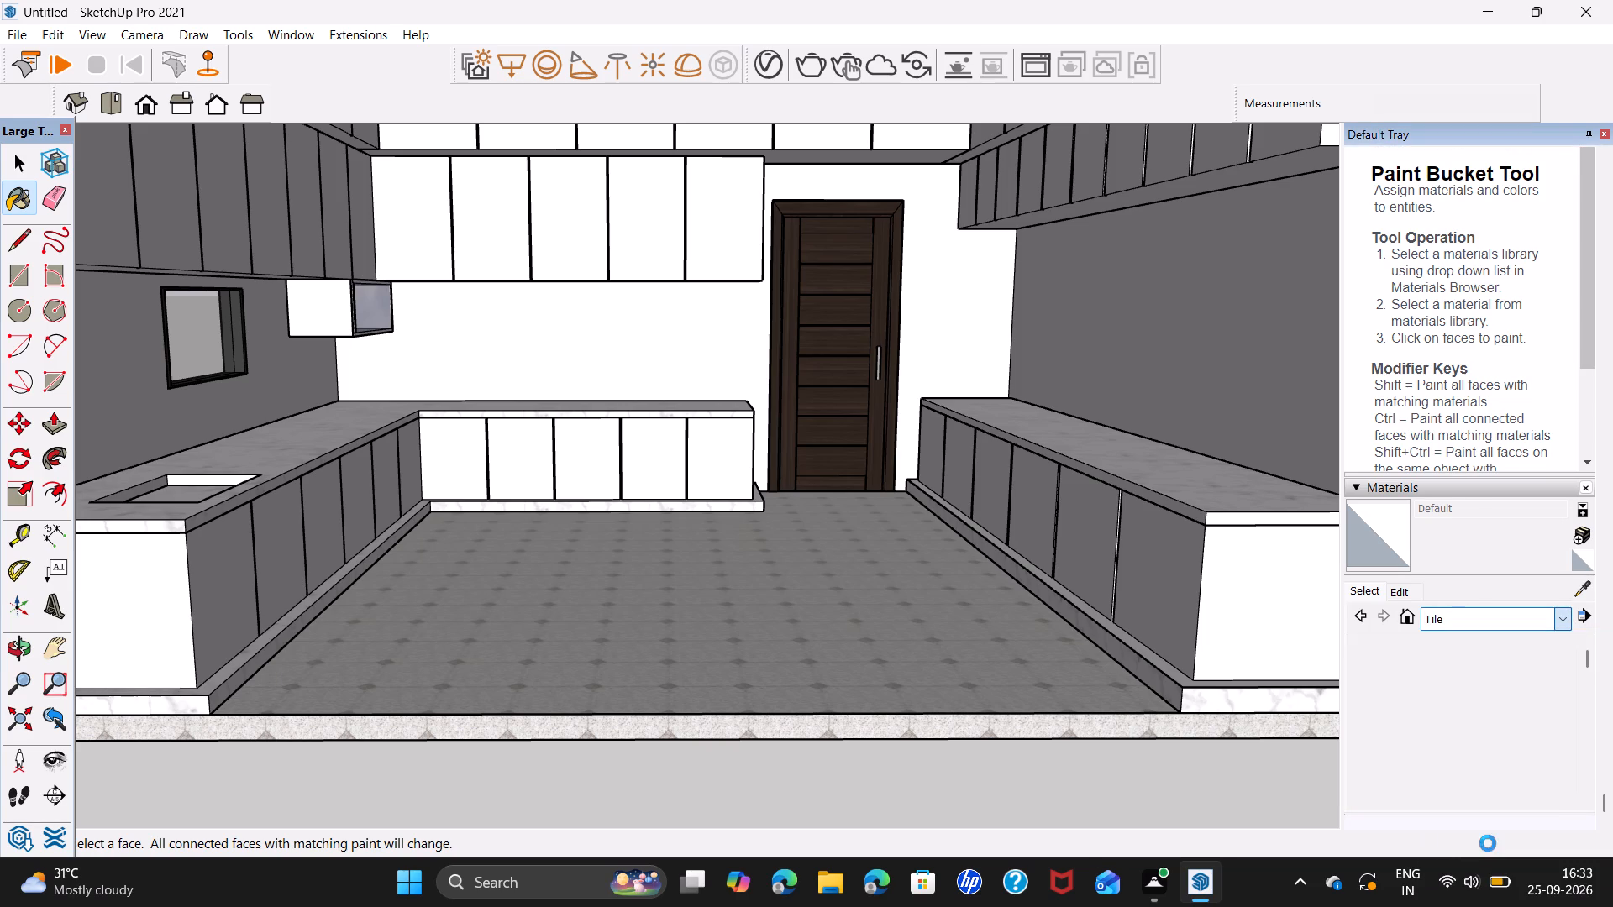
pyautogui.scroll(-6, 1442, 679)
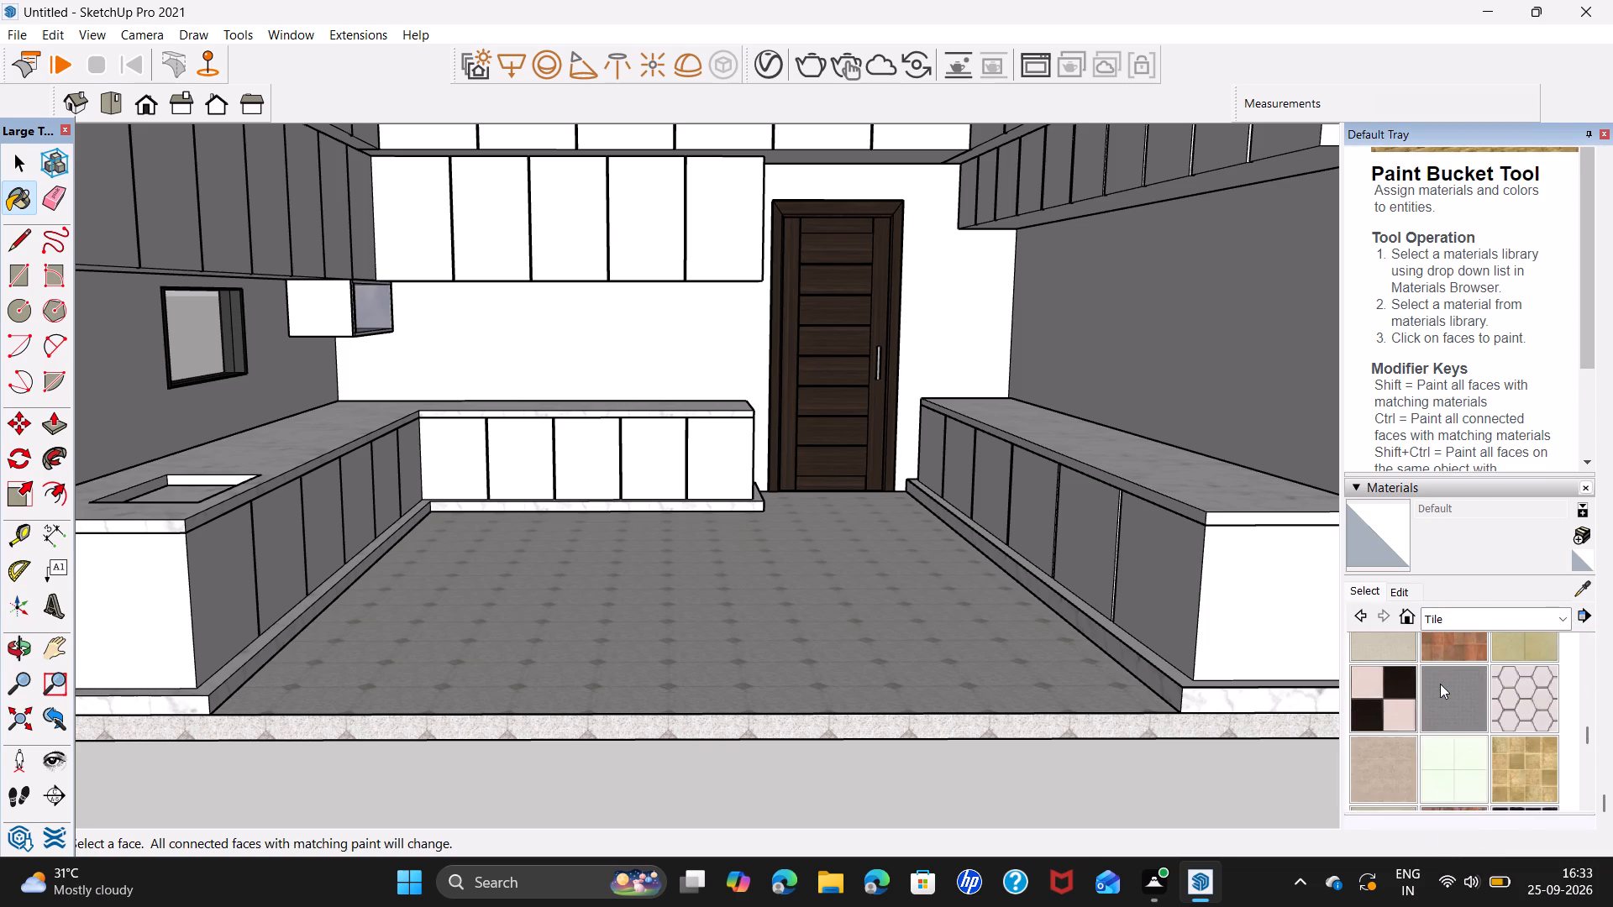
pyautogui.scroll(-5, 1440, 693)
pyautogui.scroll(2, 1440, 693)
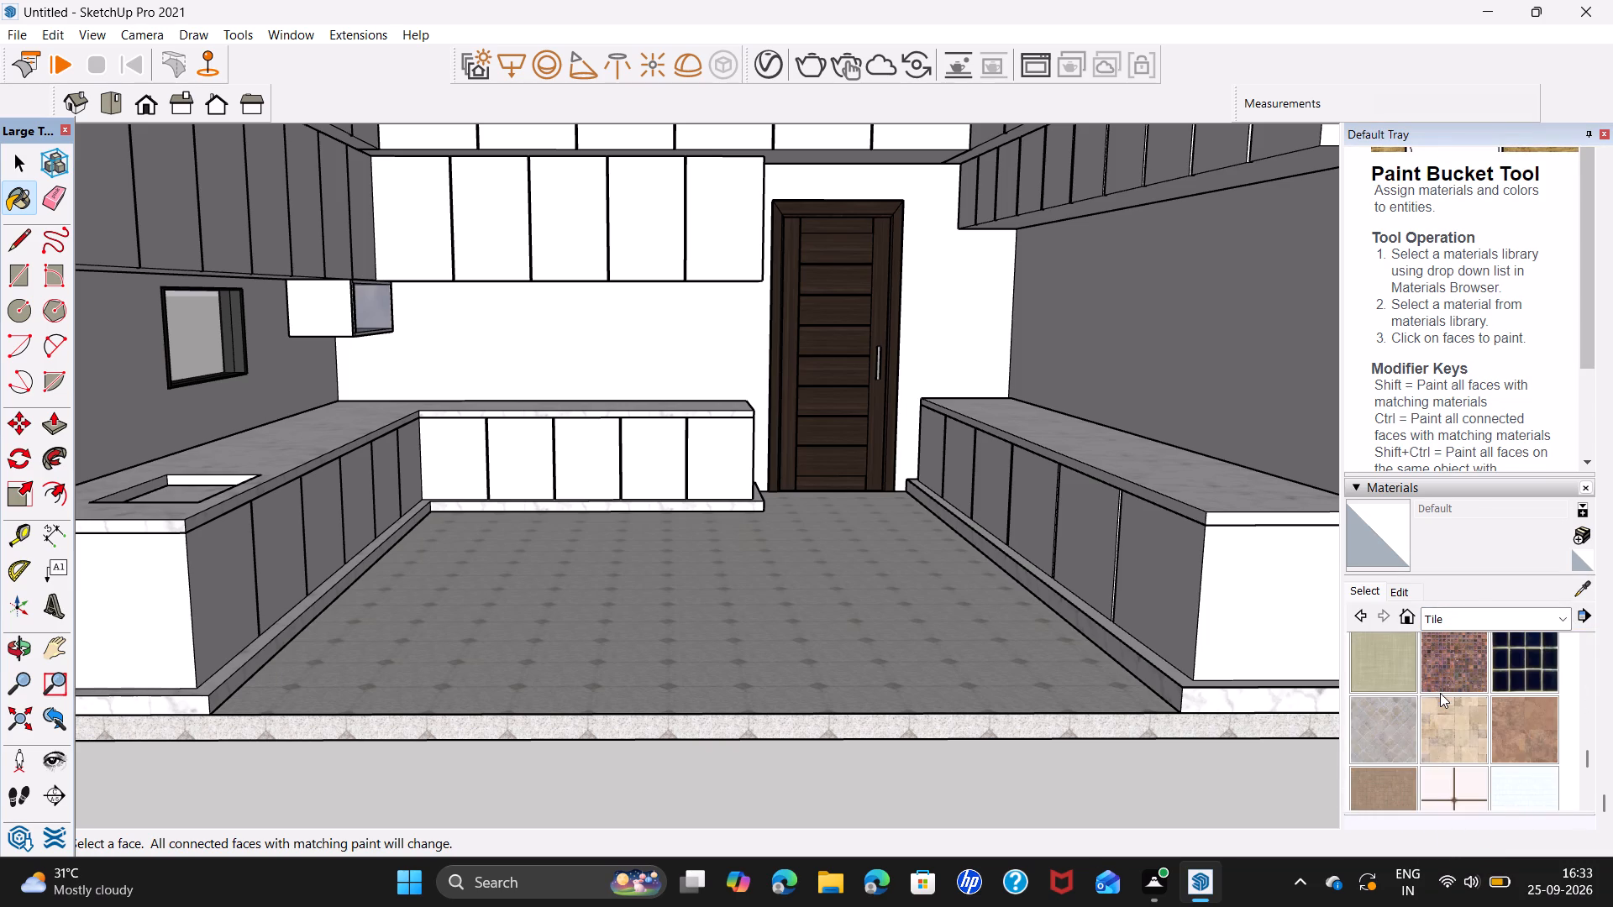
pyautogui.scroll(1, 1440, 693)
pyautogui.scroll(-2, 1440, 693)
pyautogui.click(1512, 692)
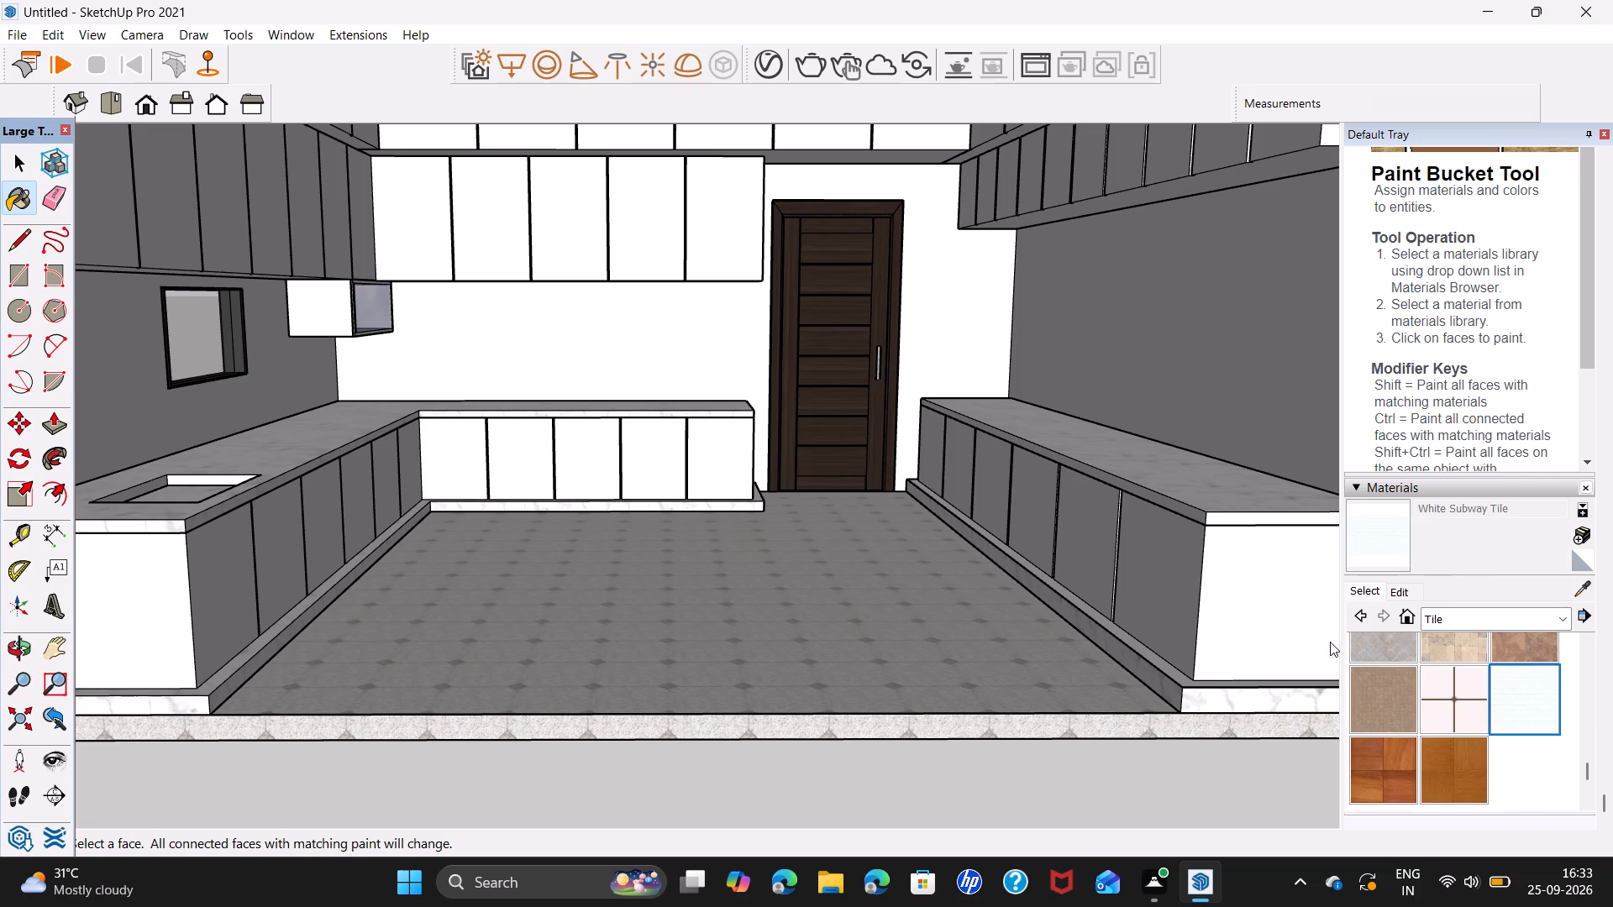
pyautogui.click(1200, 623)
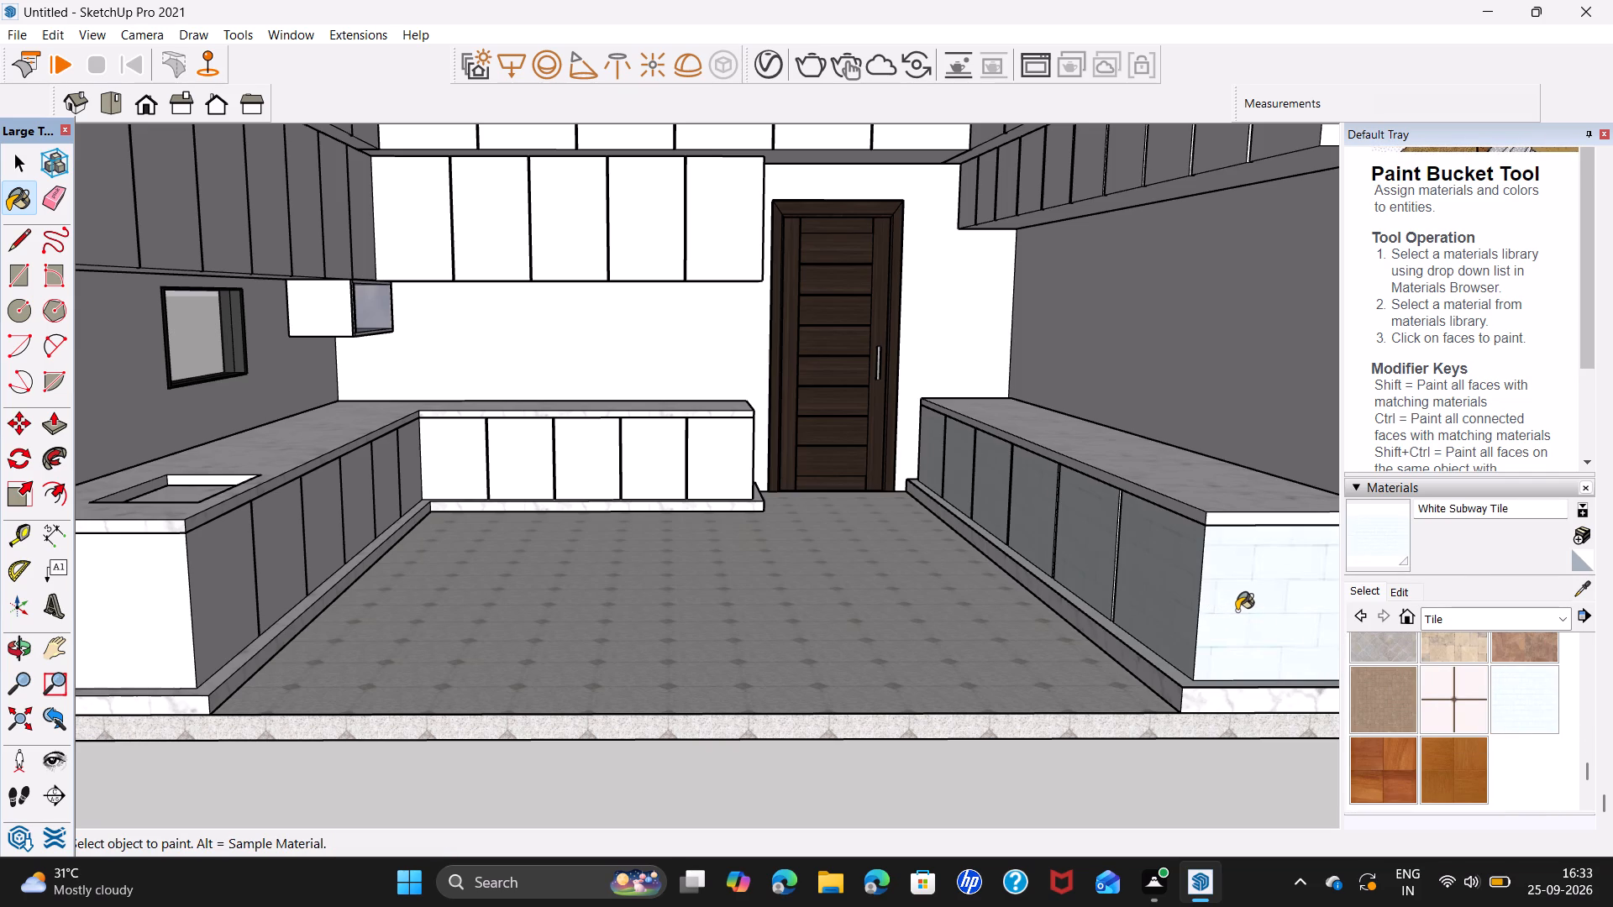
# Browse the Tile library for other tile materials.
pyautogui.scroll(1, 1469, 705)
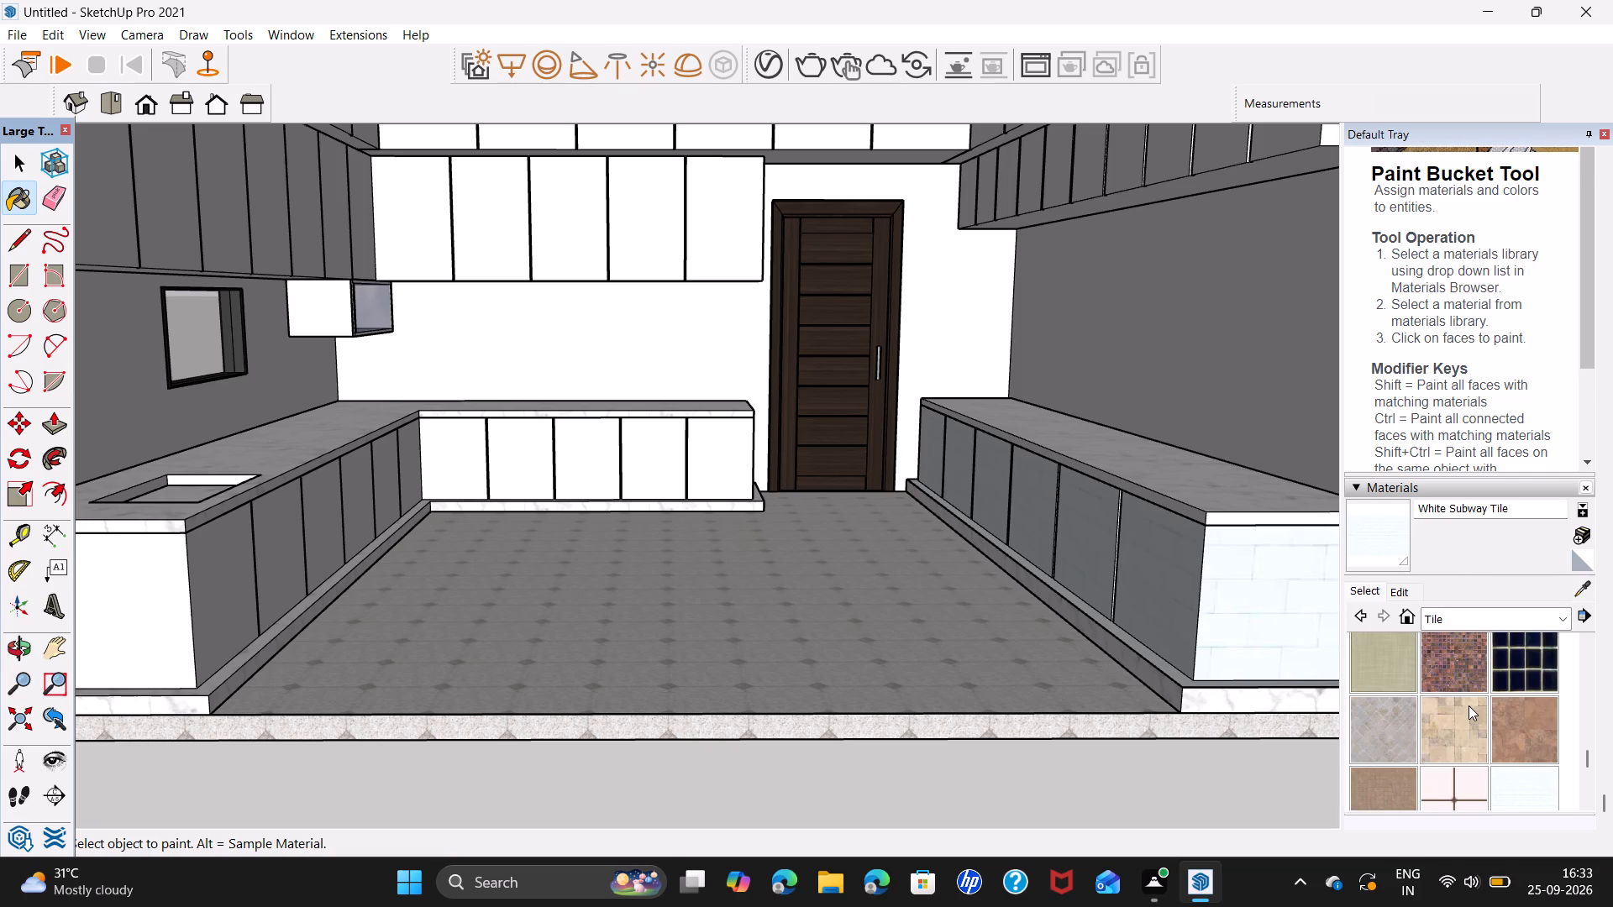
pyautogui.scroll(2, 1469, 705)
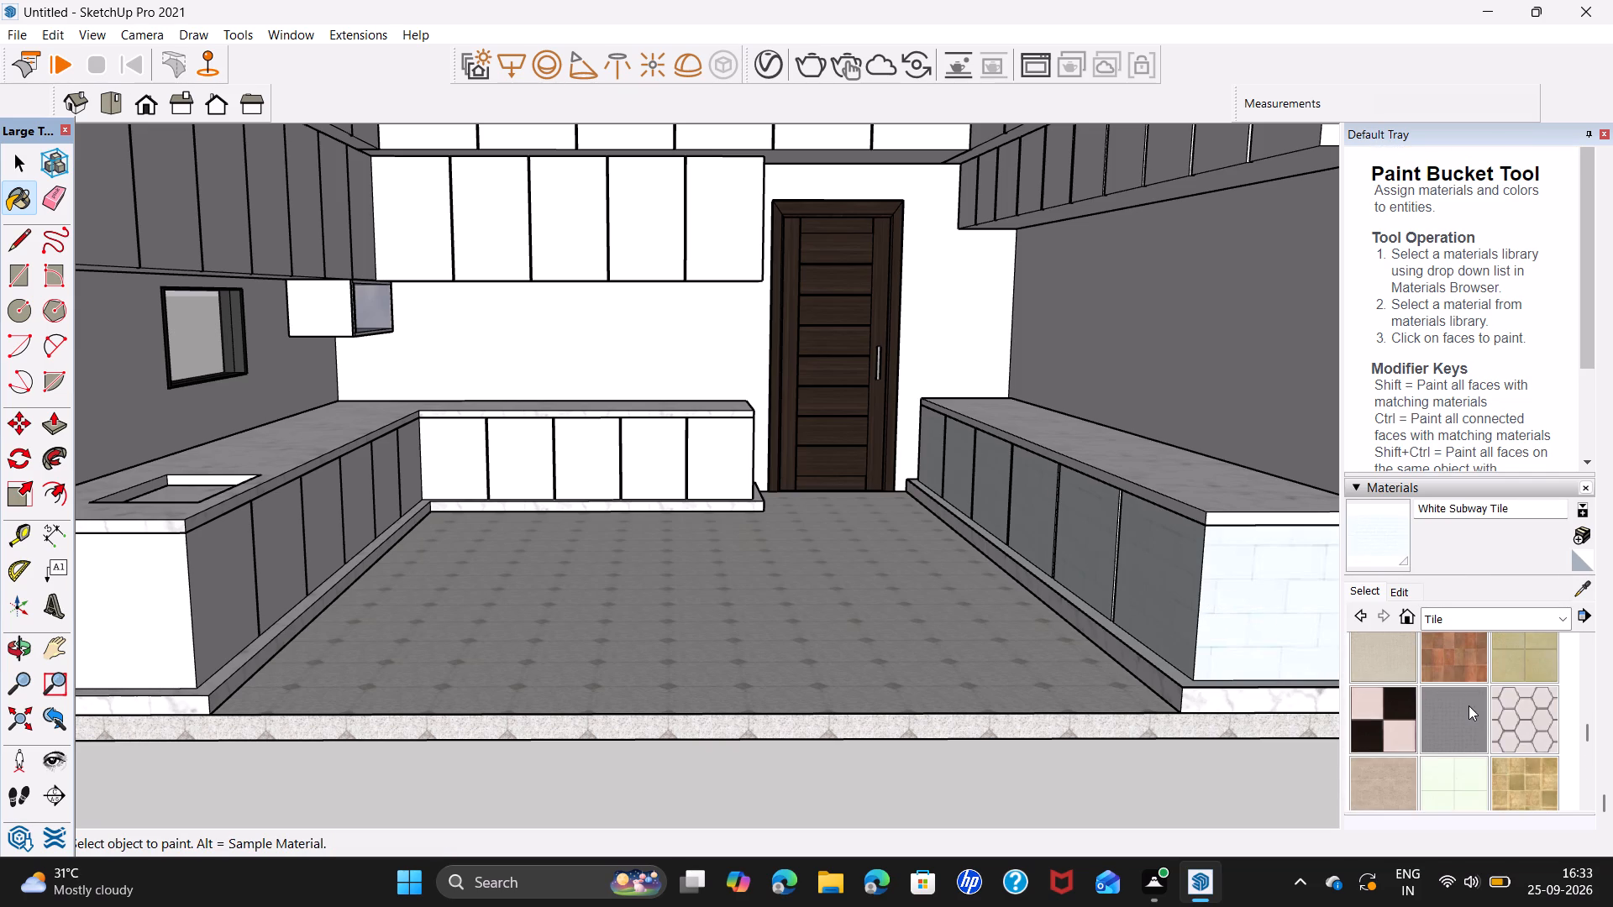
pyautogui.scroll(1, 1473, 716)
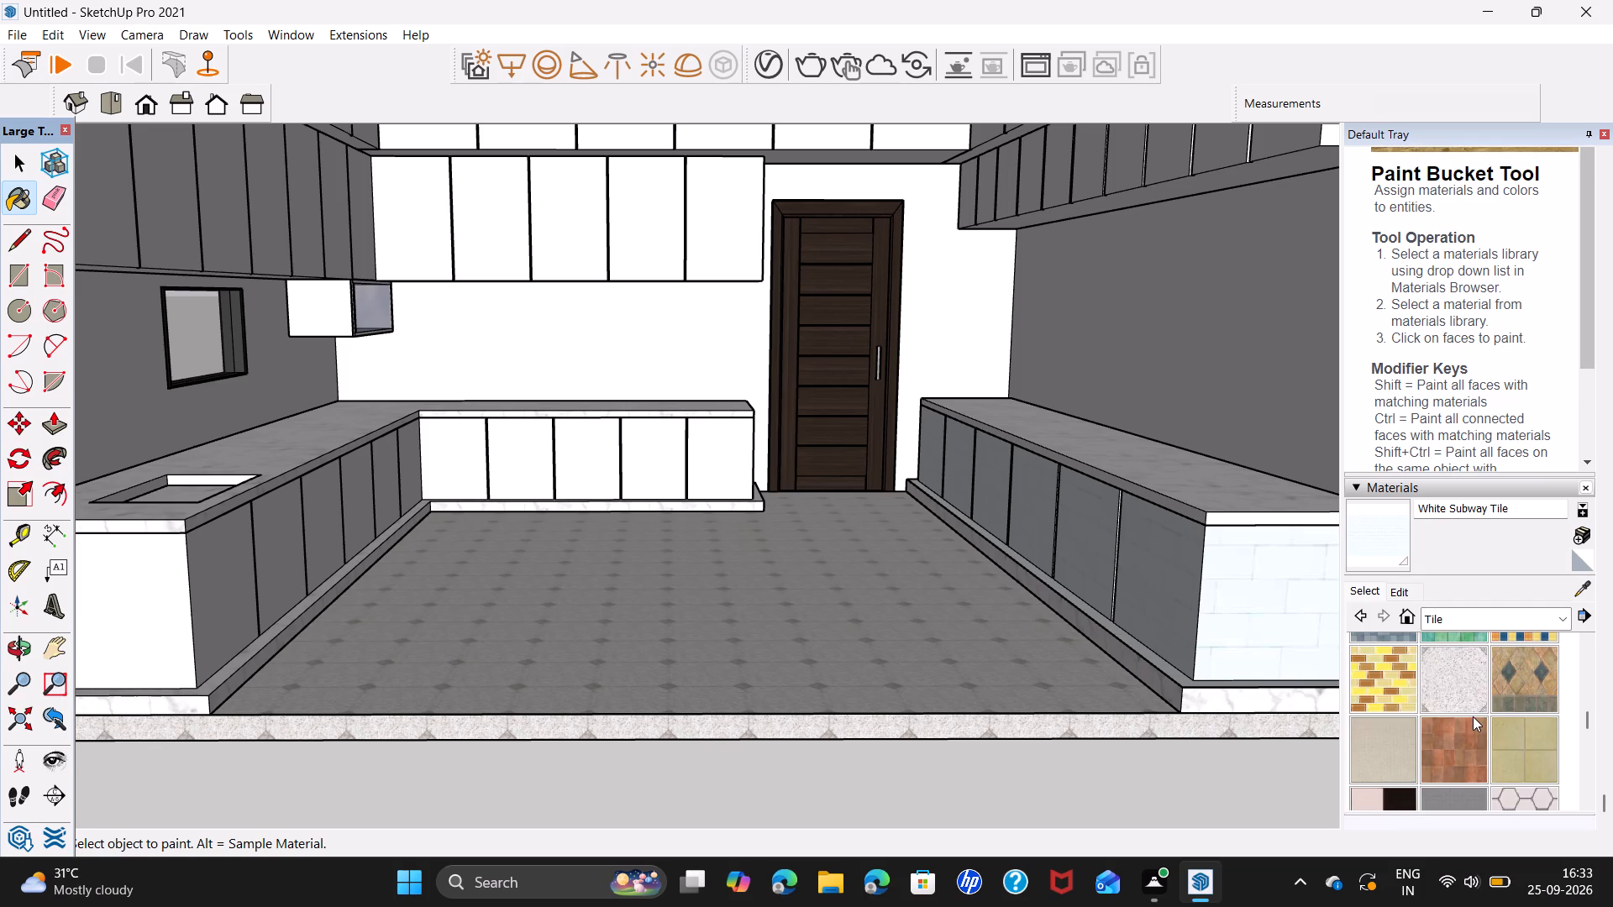
pyautogui.scroll(5, 1473, 716)
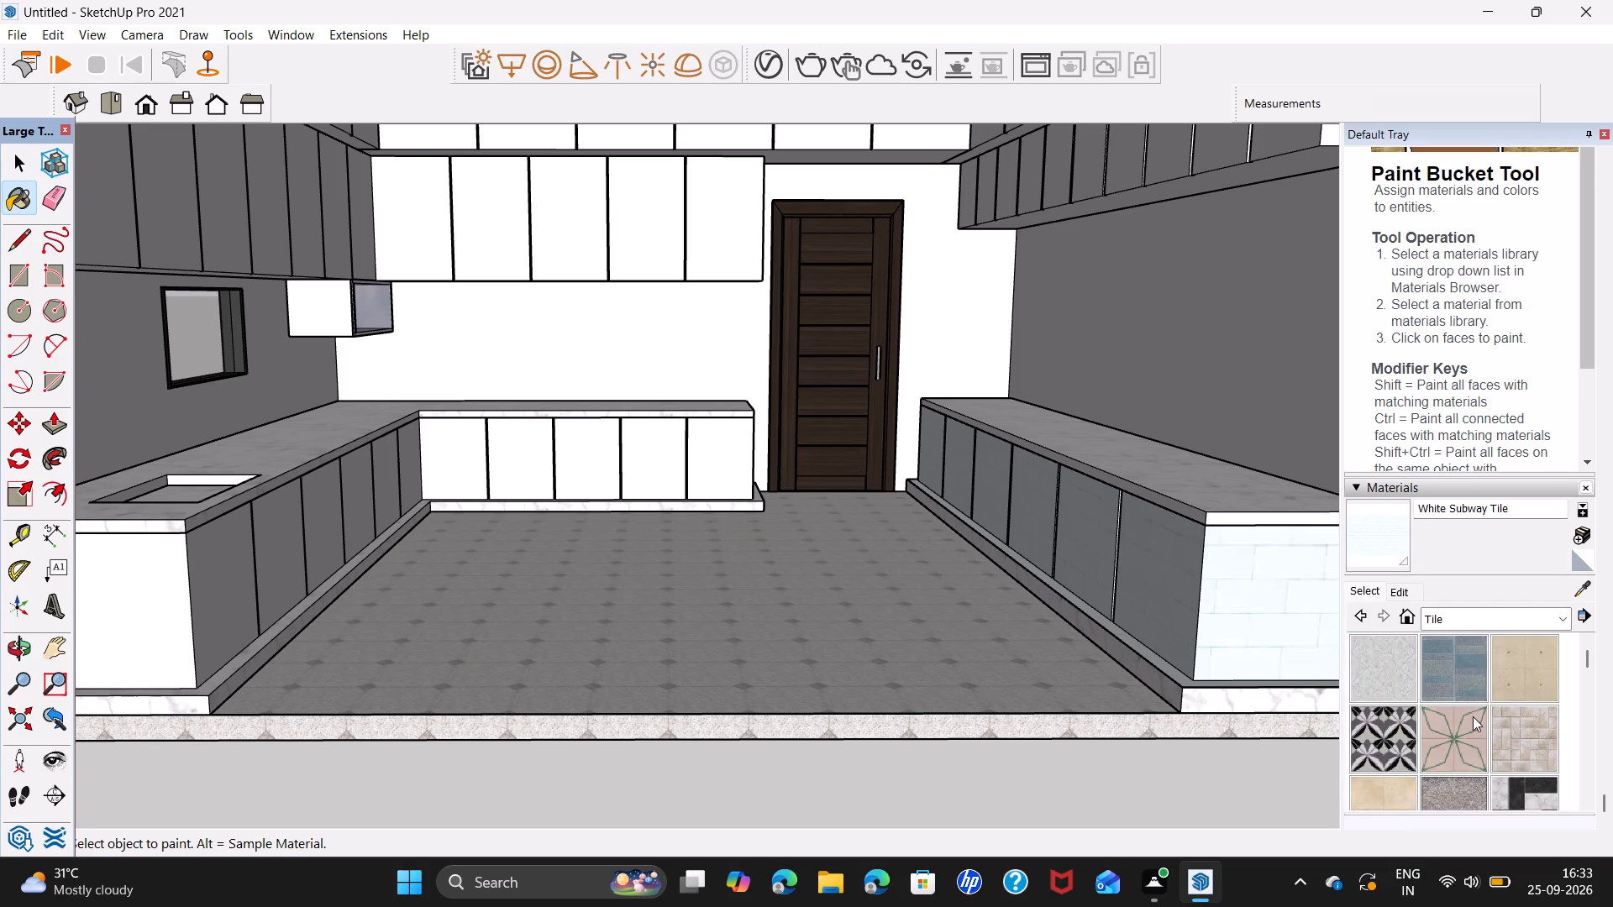
pyautogui.scroll(2, 1473, 716)
# Tint the White Subway Tile material a bluish green on the colour wheel.
pyautogui.scroll(-1, 1473, 716)
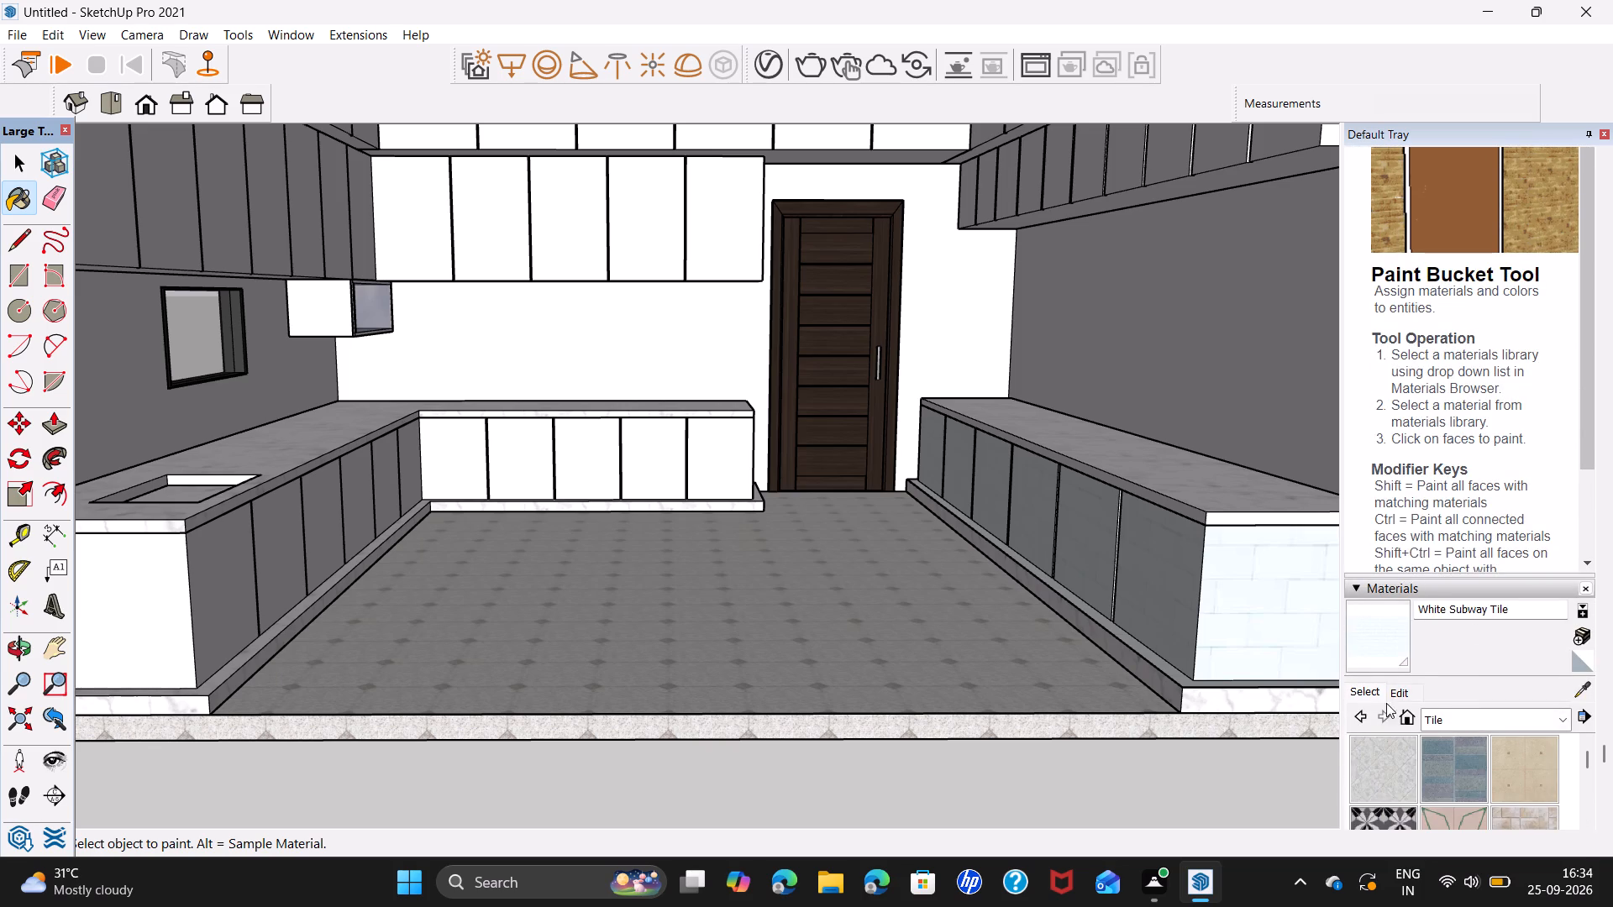
pyautogui.click(1404, 680)
pyautogui.click(1411, 689)
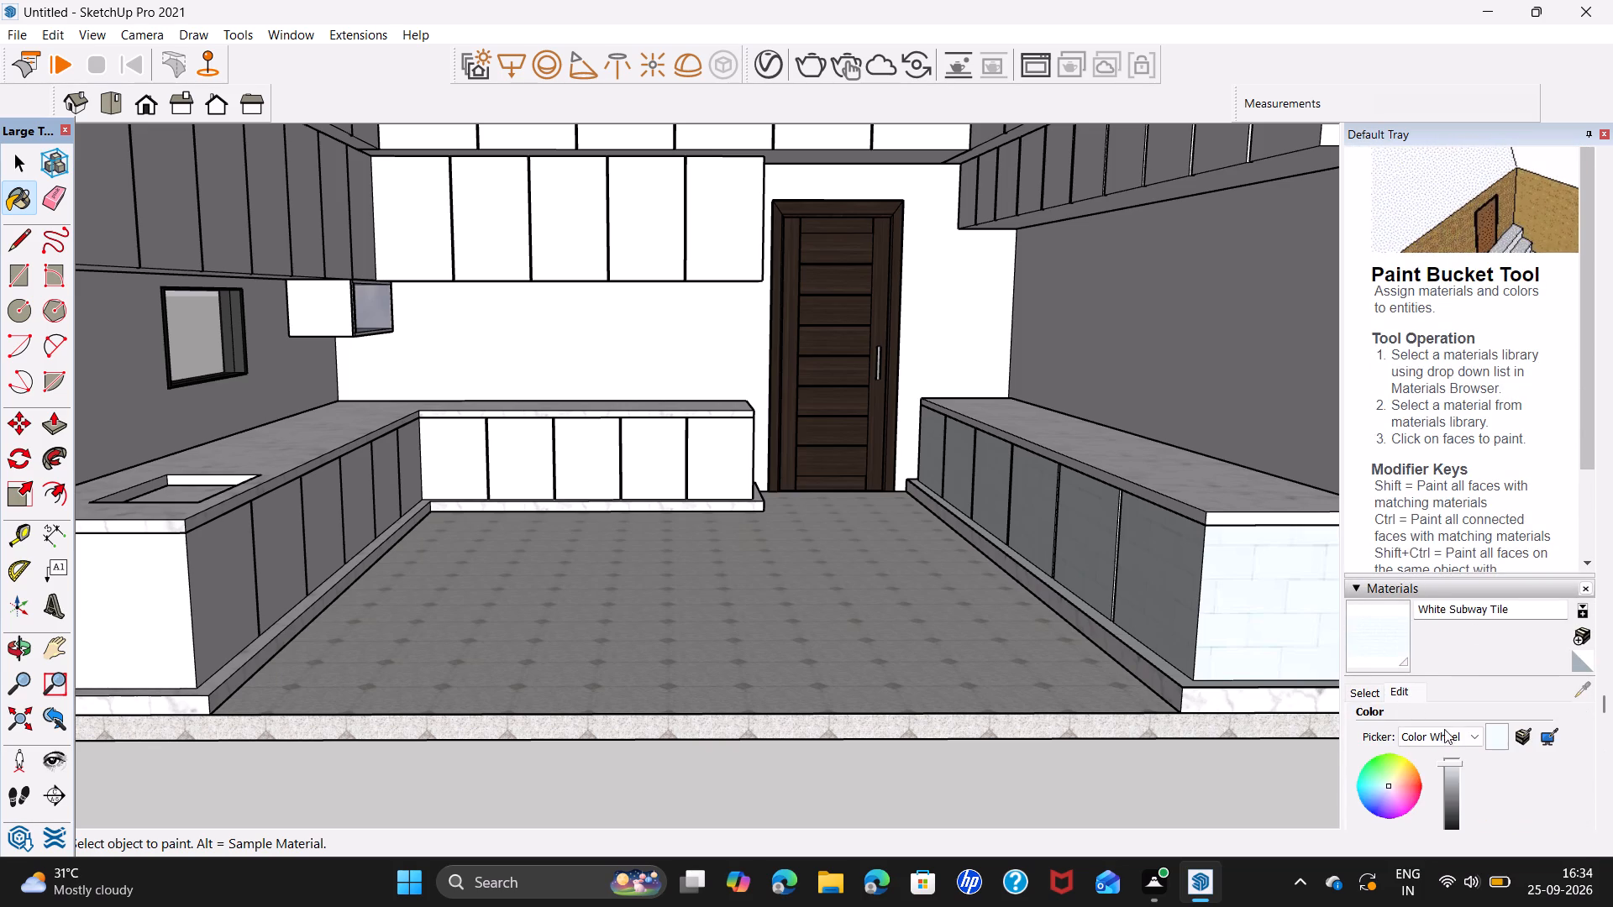
pyautogui.click(1378, 760)
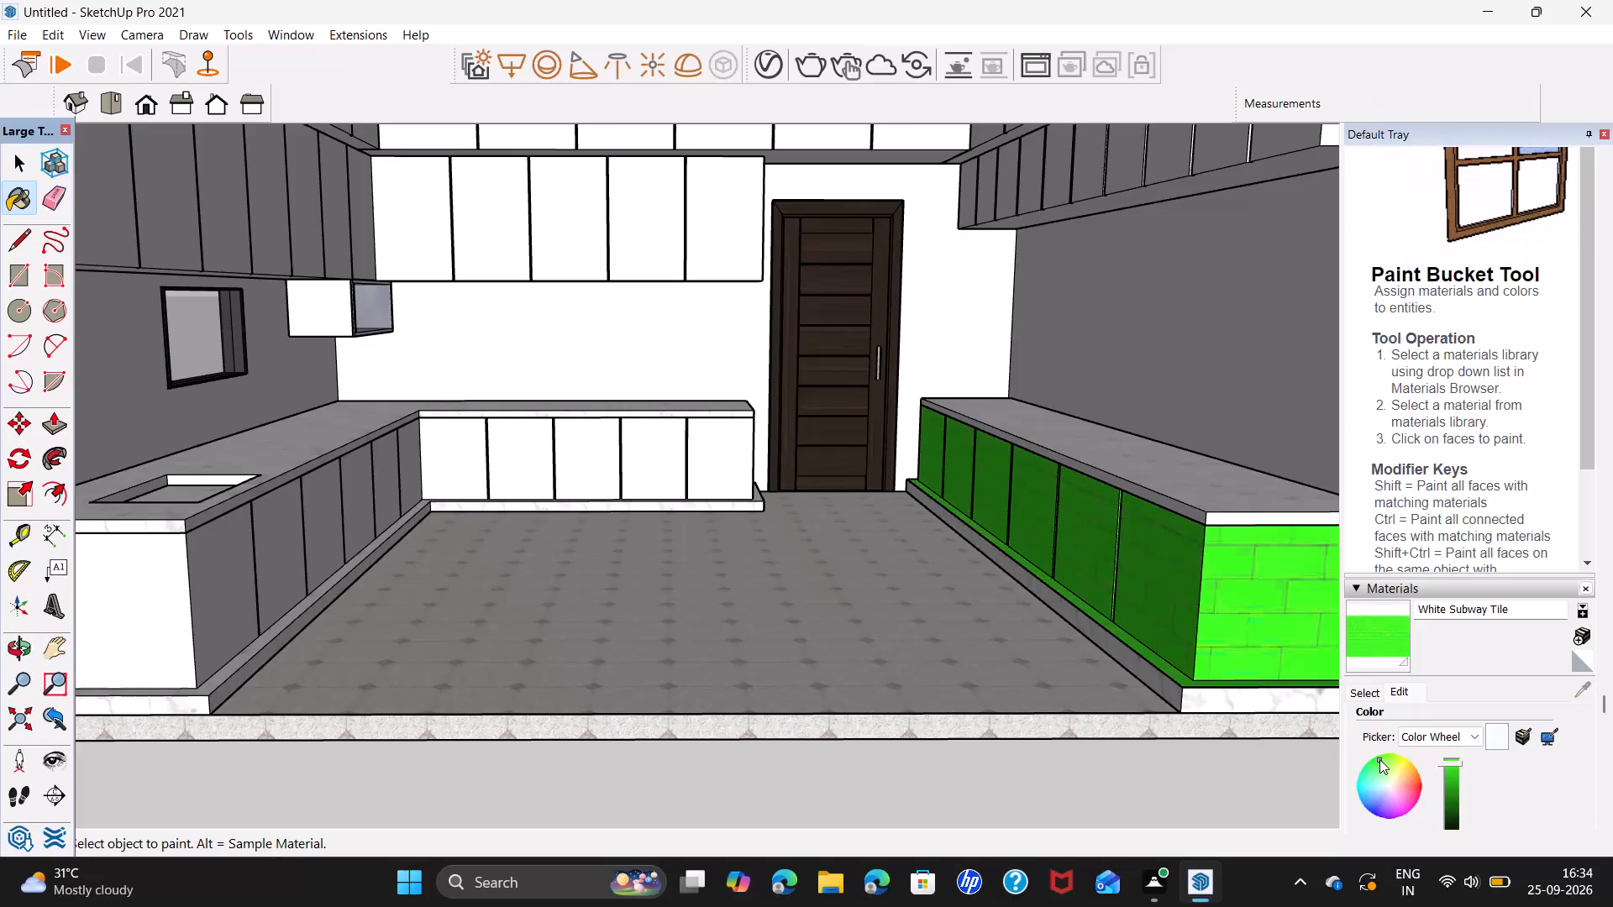
pyautogui.click(1373, 765)
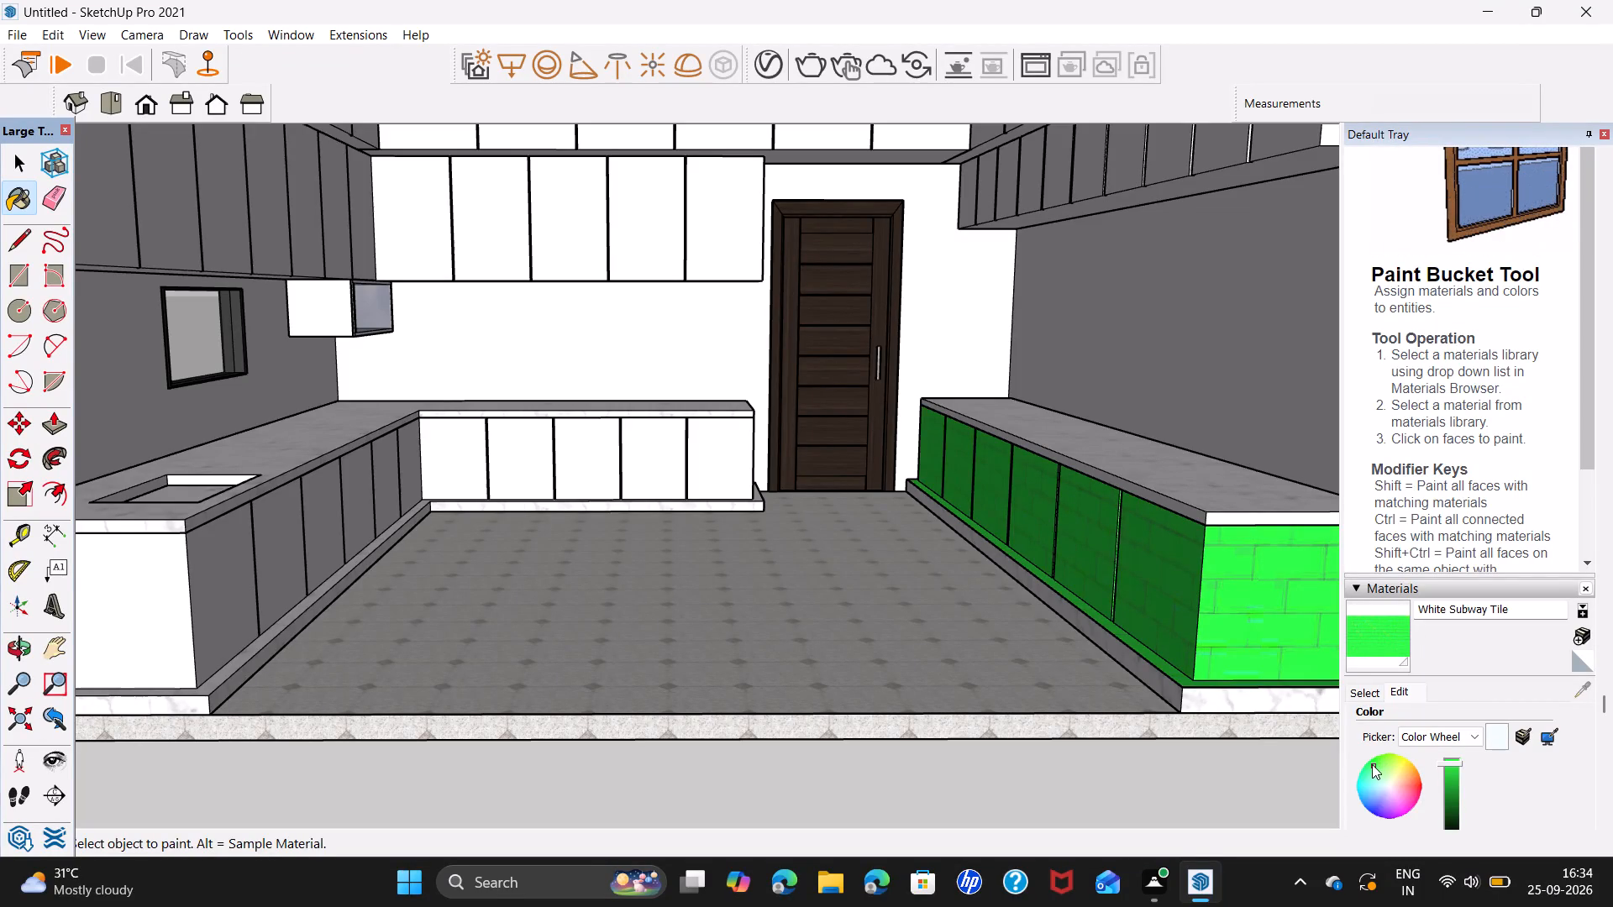
pyautogui.click(1363, 766)
pyautogui.click(1369, 771)
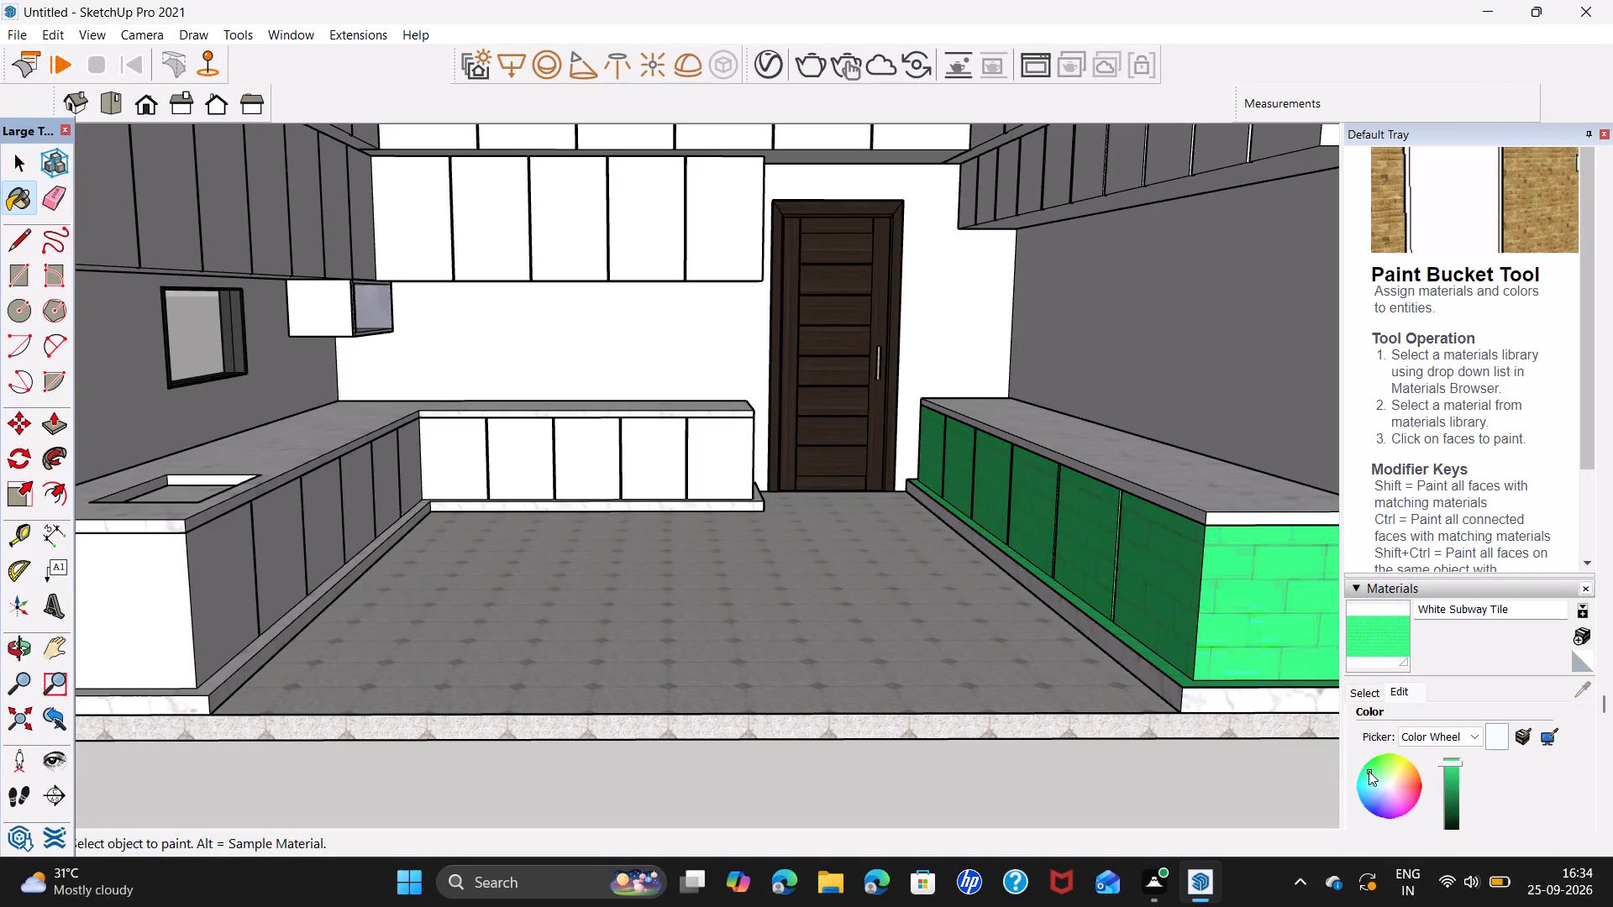
# Lower the White Subway Tile material's opacity to 42.
pyautogui.scroll(2, 1366, 774)
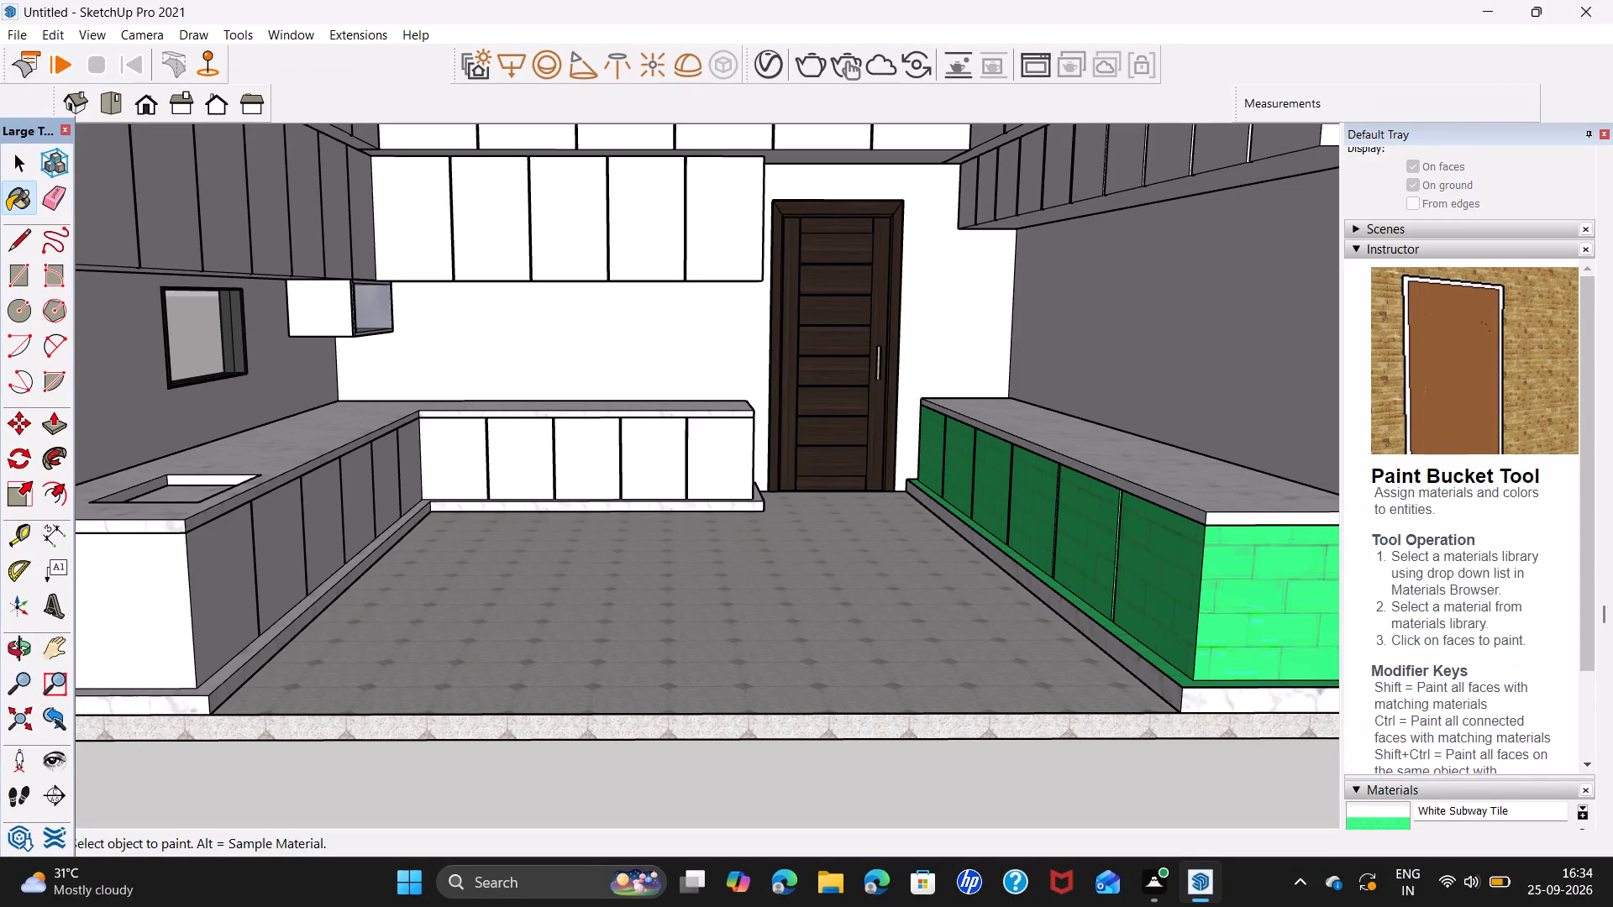
pyautogui.scroll(-4, 1423, 764)
pyautogui.scroll(-6, 1476, 717)
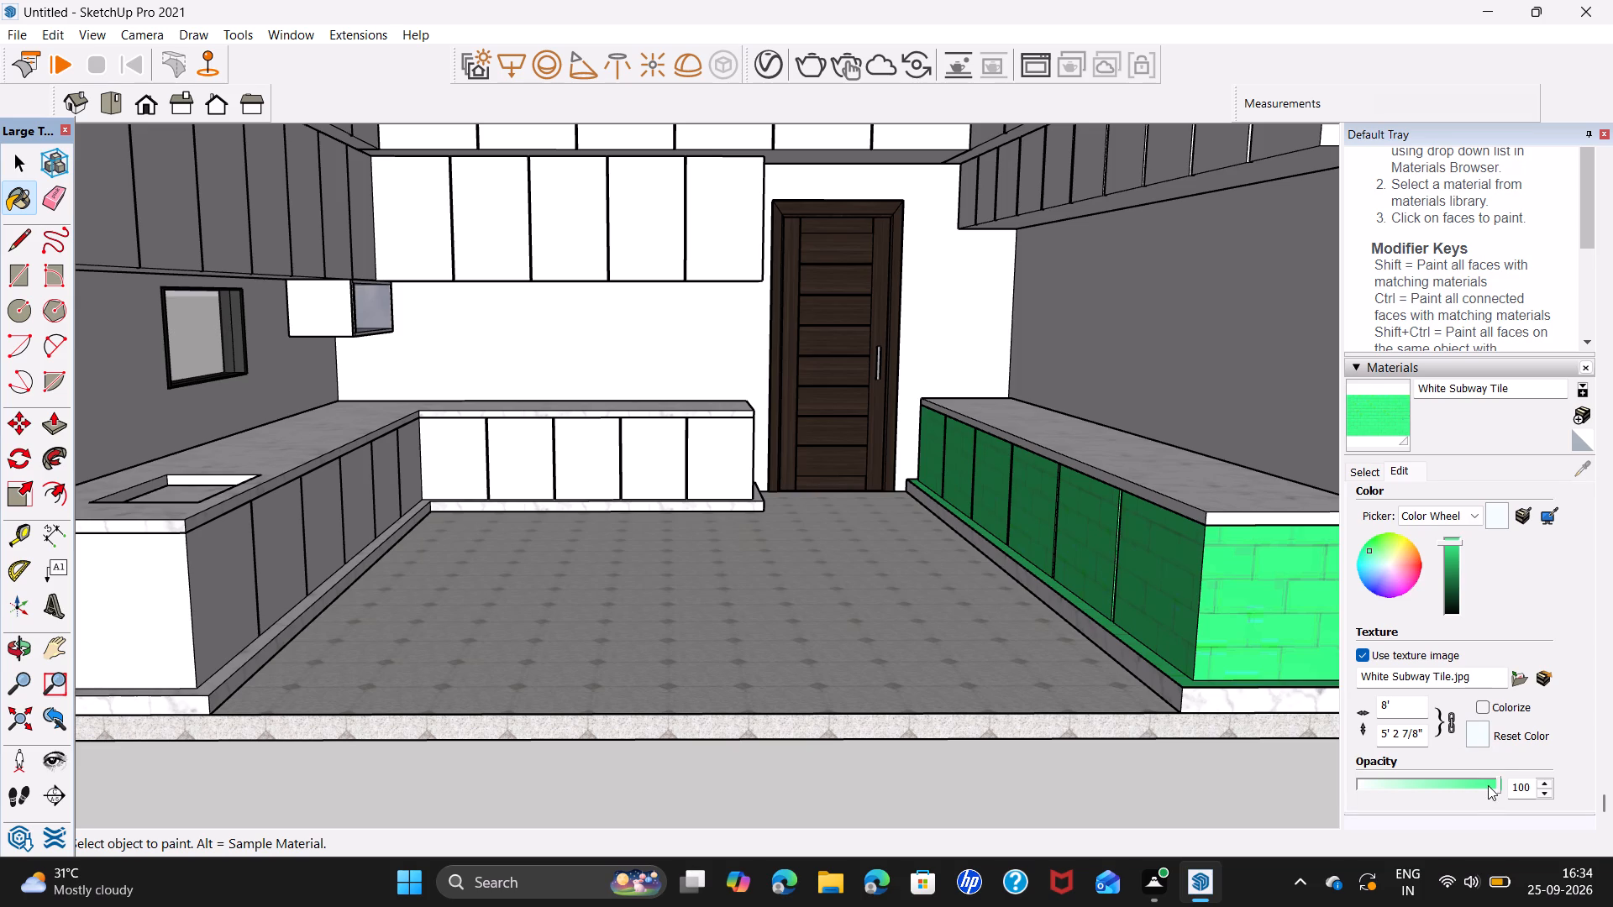
pyautogui.click(1488, 784)
pyautogui.click(1471, 784)
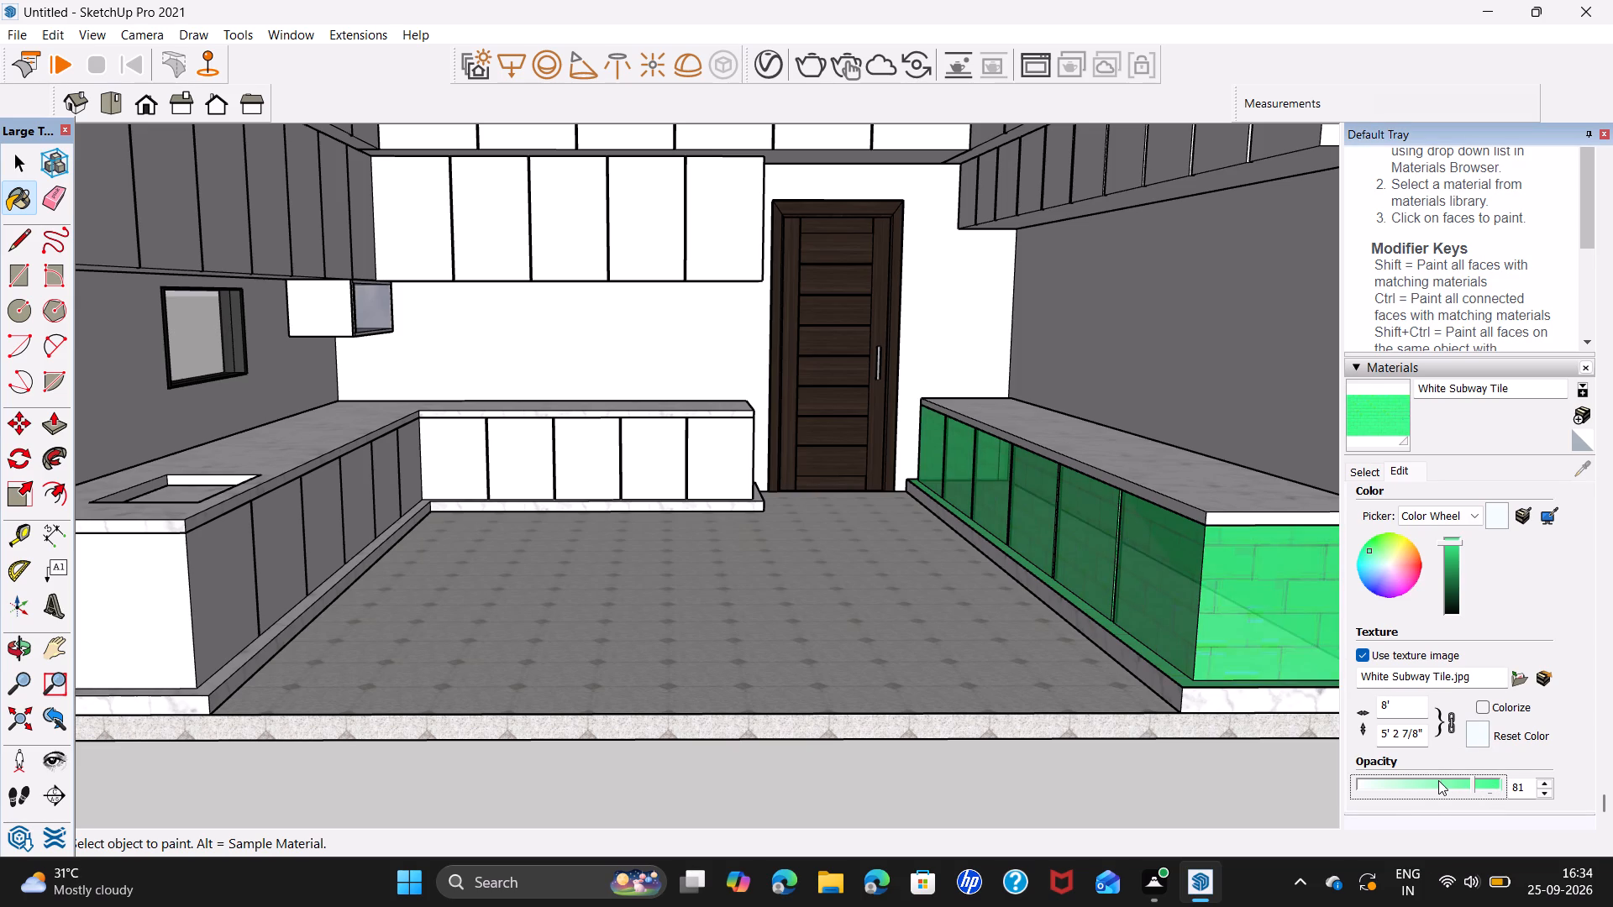
pyautogui.click(1438, 780)
pyautogui.click(1418, 784)
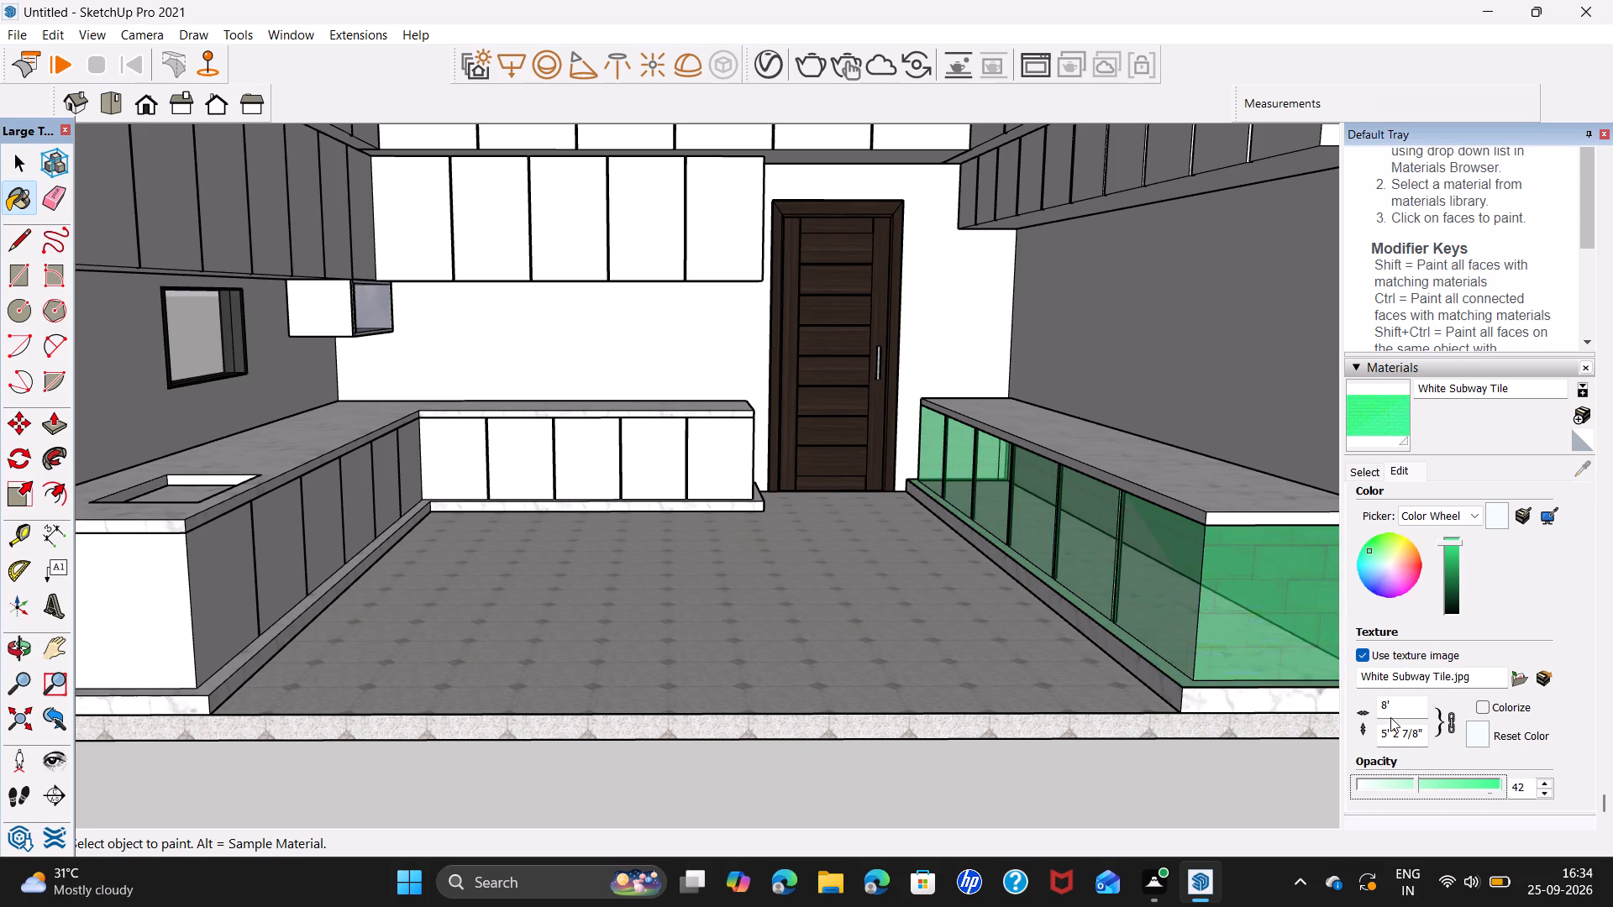
# Set the White Subway Tile texture width to 20', keeping its proportions locked.
pyautogui.click(1406, 705)
pyautogui.press('Delete')
pyautogui.press('Delete')
pyautogui.press('Delete')
pyautogui.press('BackSpace')
pyautogui.press('BackSpace')
pyautogui.press('BackSpace')
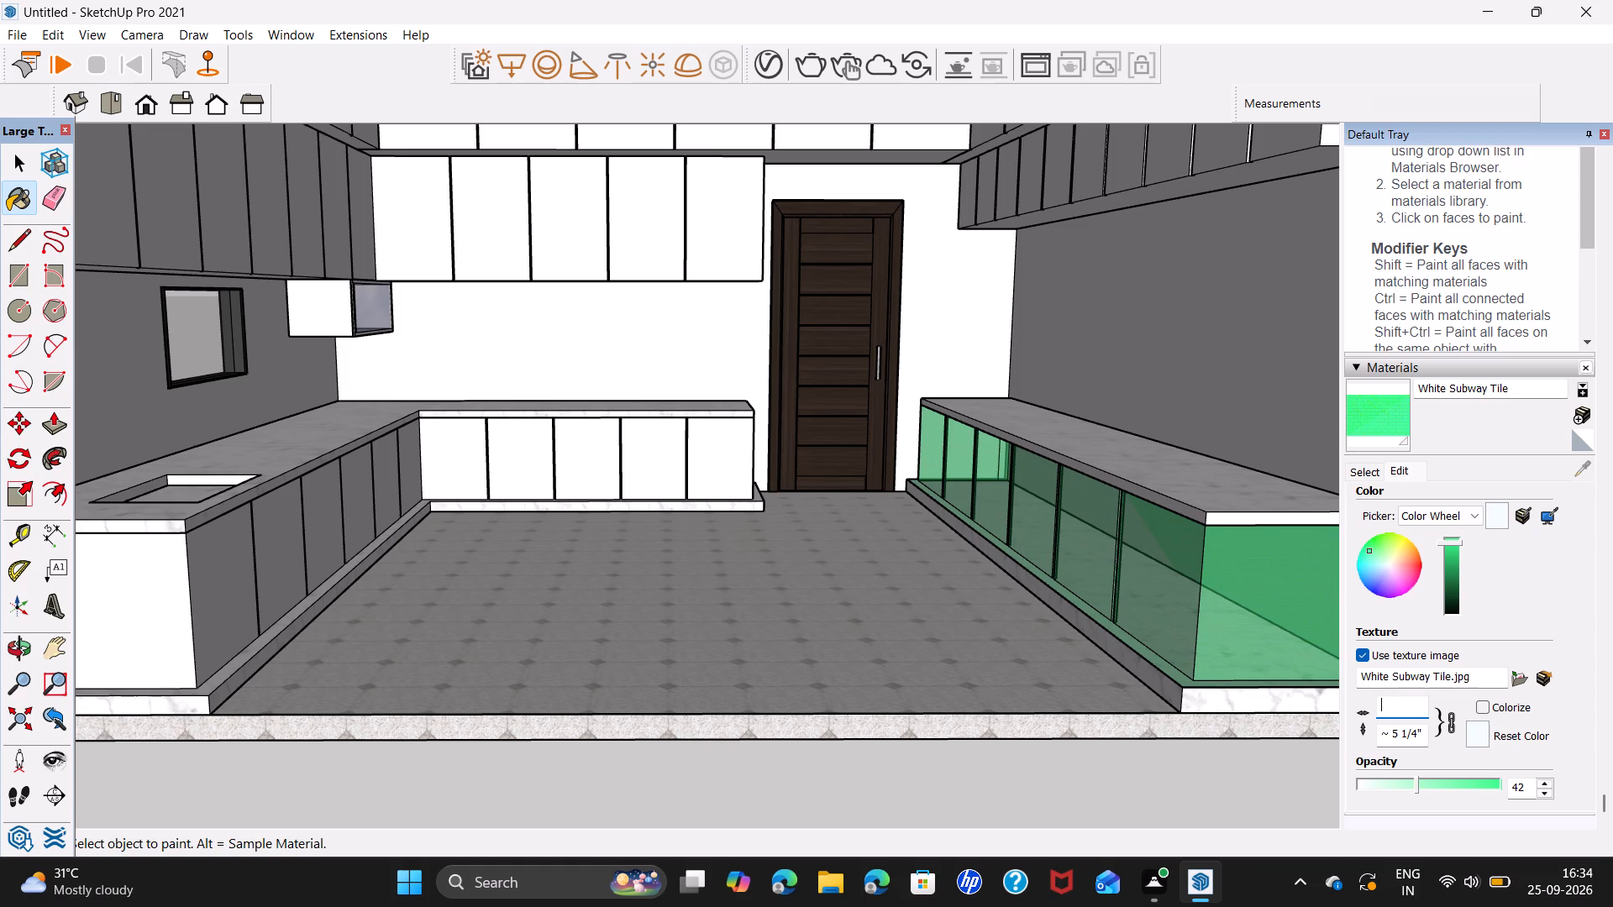
pyautogui.write("20'")
pyautogui.press('Return')
# Apply the green White Subway Tile material to the L-shaped base cabinets below the sink countertop.
pyautogui.scroll(-5, 1035, 585)
pyautogui.moveTo(1273, 611); pyautogui.dragTo(1058, 558, button='middle')
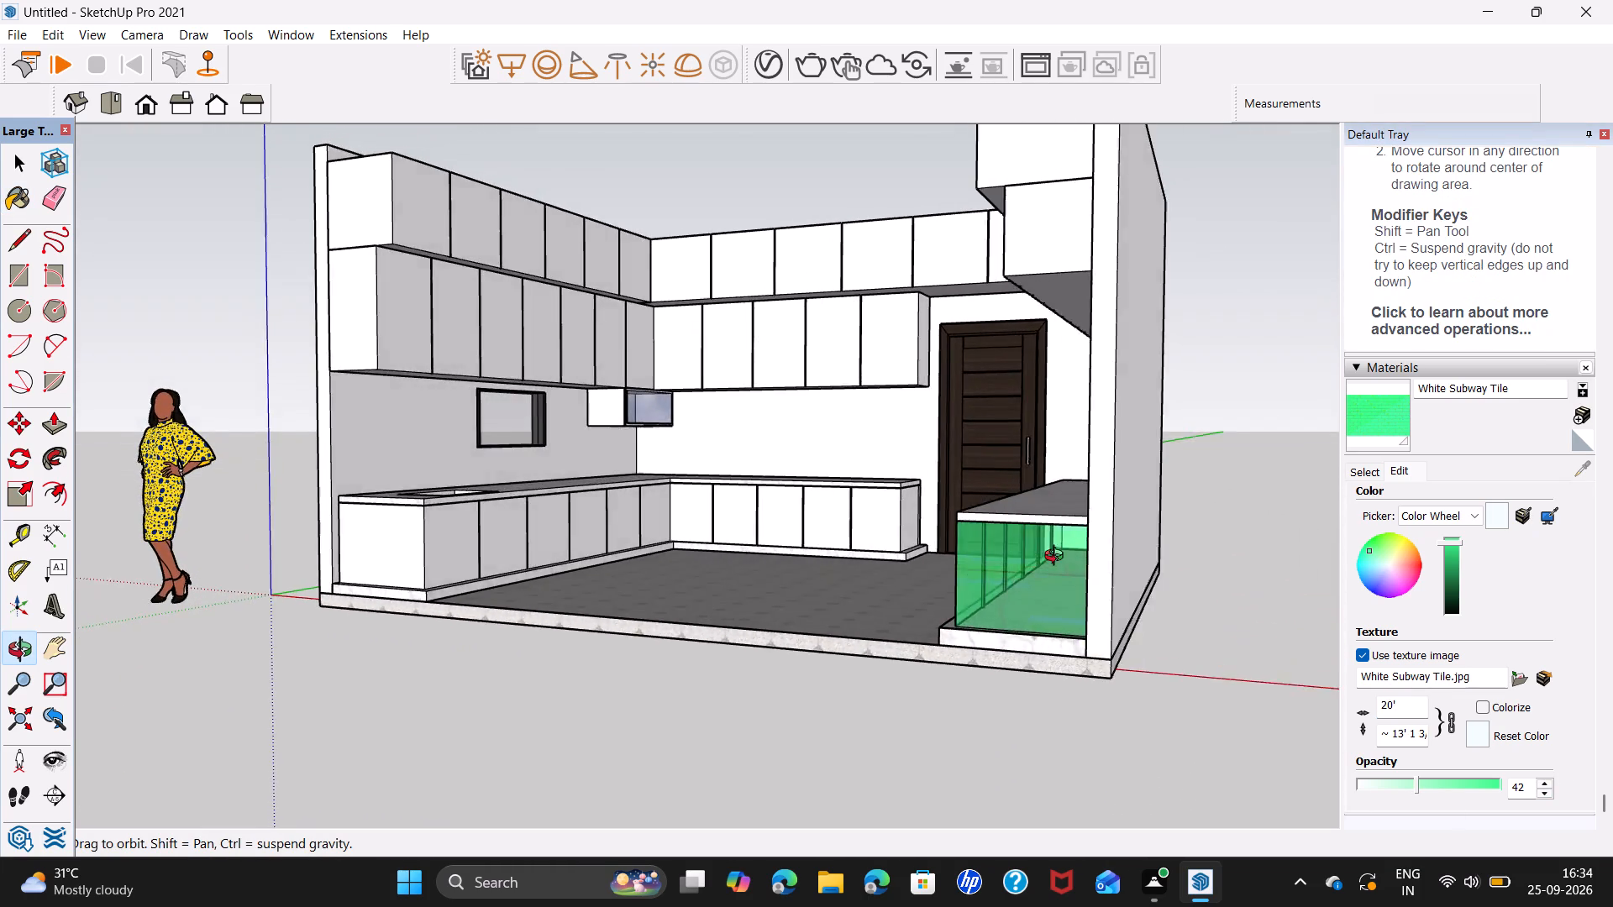
pyautogui.moveTo(1058, 558); pyautogui.dragTo(1198, 564, button='middle')
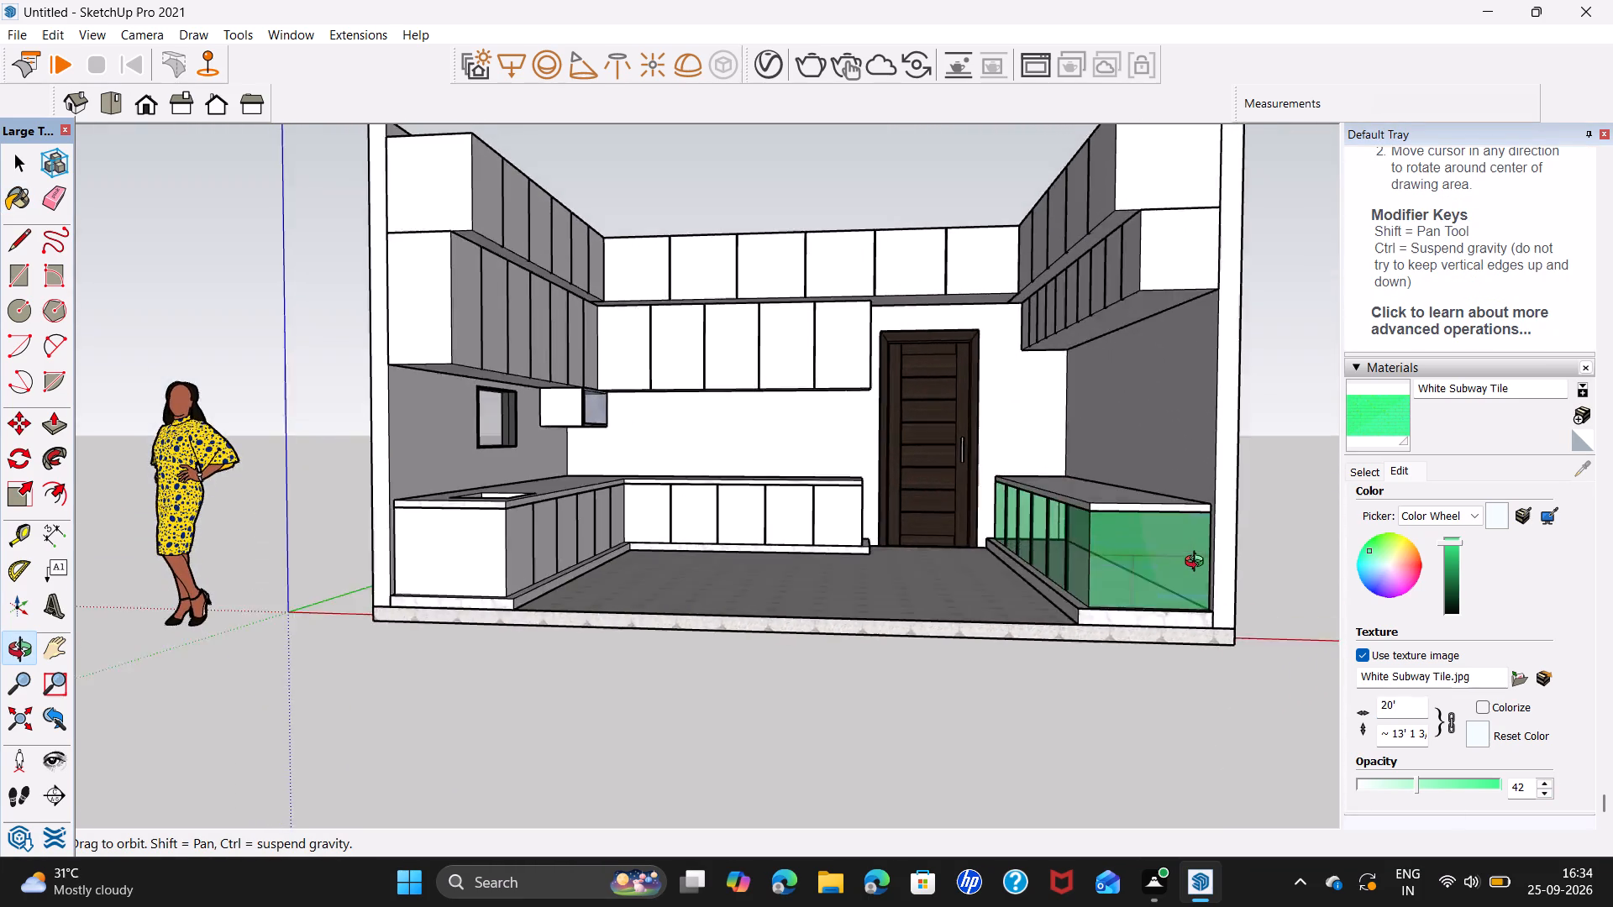
pyautogui.moveTo(1198, 564); pyautogui.dragTo(1174, 585, button='middle')
pyautogui.press('space')
pyautogui.click(1270, 590)
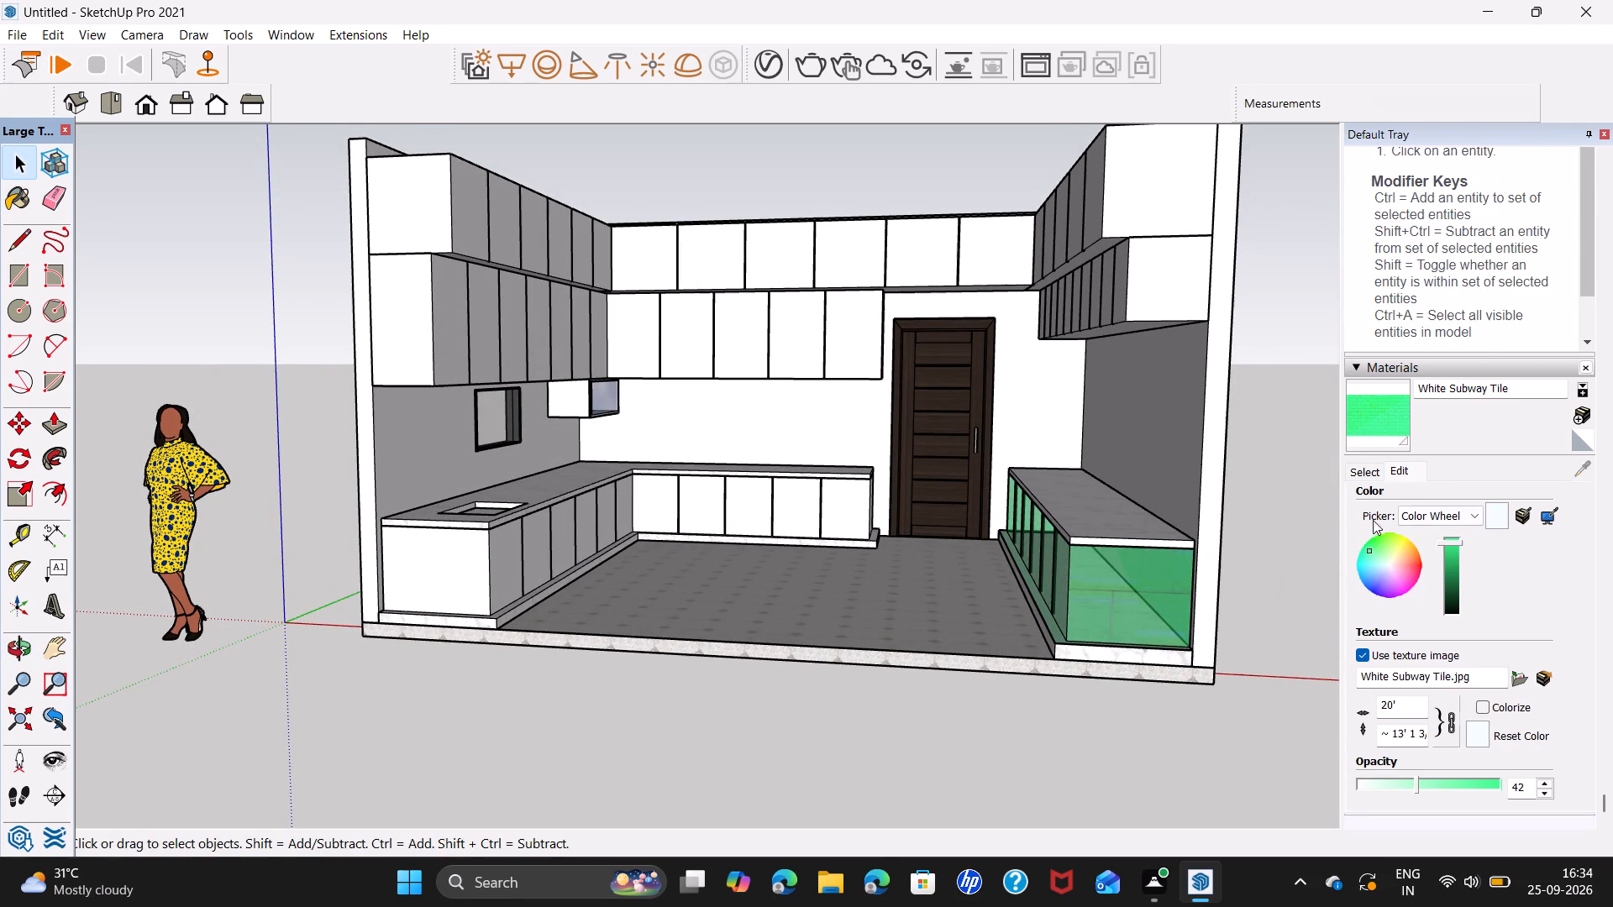
pyautogui.click(1380, 421)
pyautogui.click(794, 513)
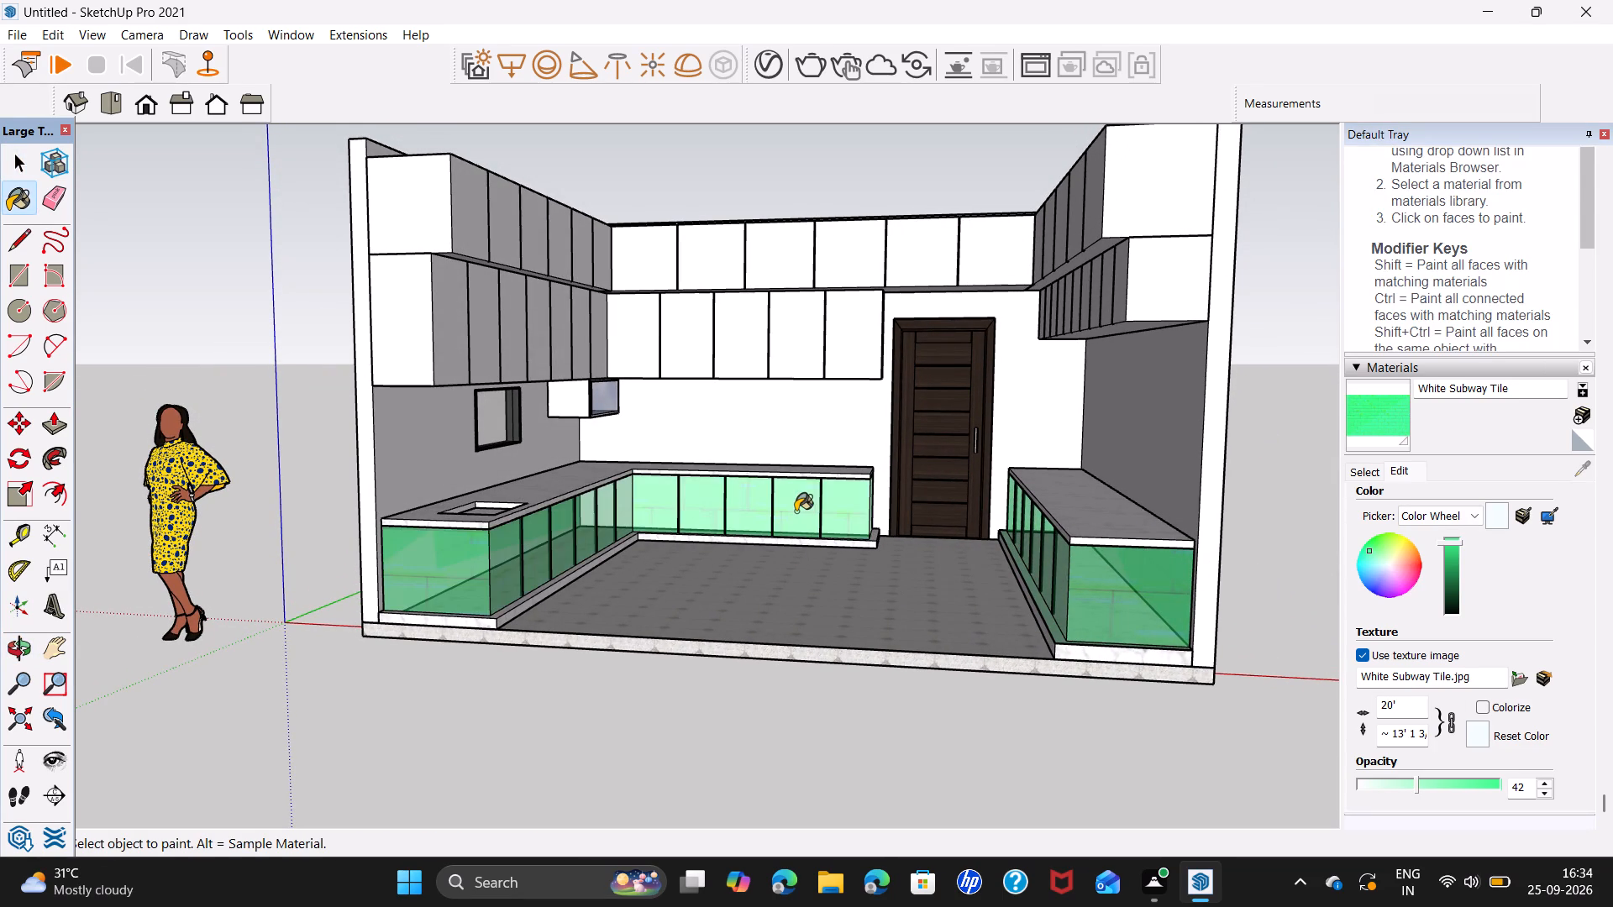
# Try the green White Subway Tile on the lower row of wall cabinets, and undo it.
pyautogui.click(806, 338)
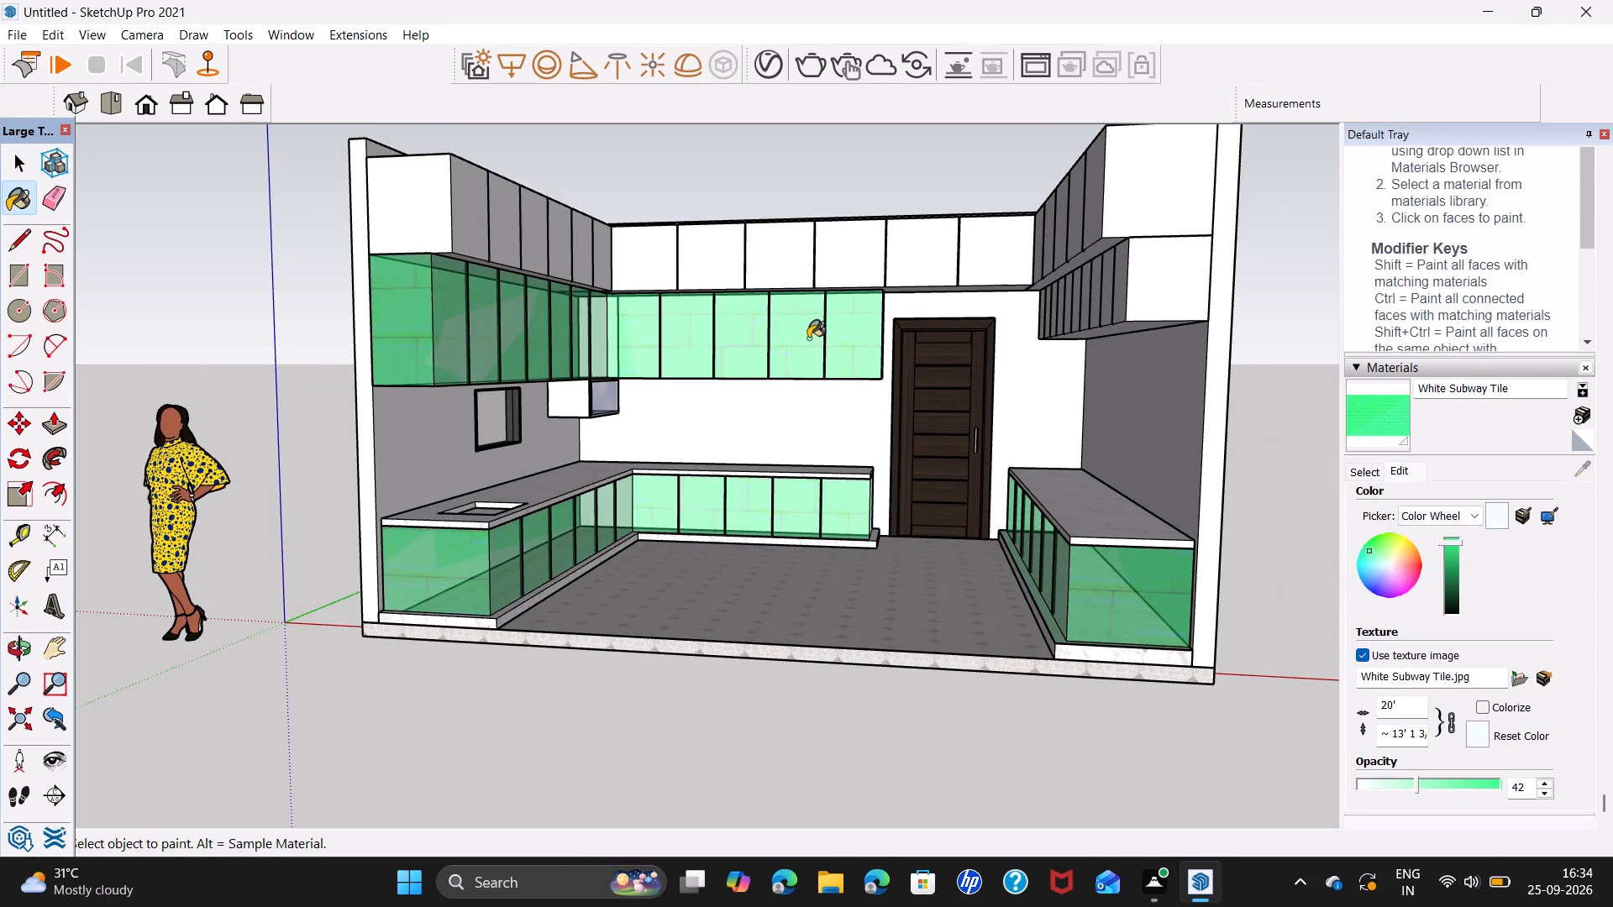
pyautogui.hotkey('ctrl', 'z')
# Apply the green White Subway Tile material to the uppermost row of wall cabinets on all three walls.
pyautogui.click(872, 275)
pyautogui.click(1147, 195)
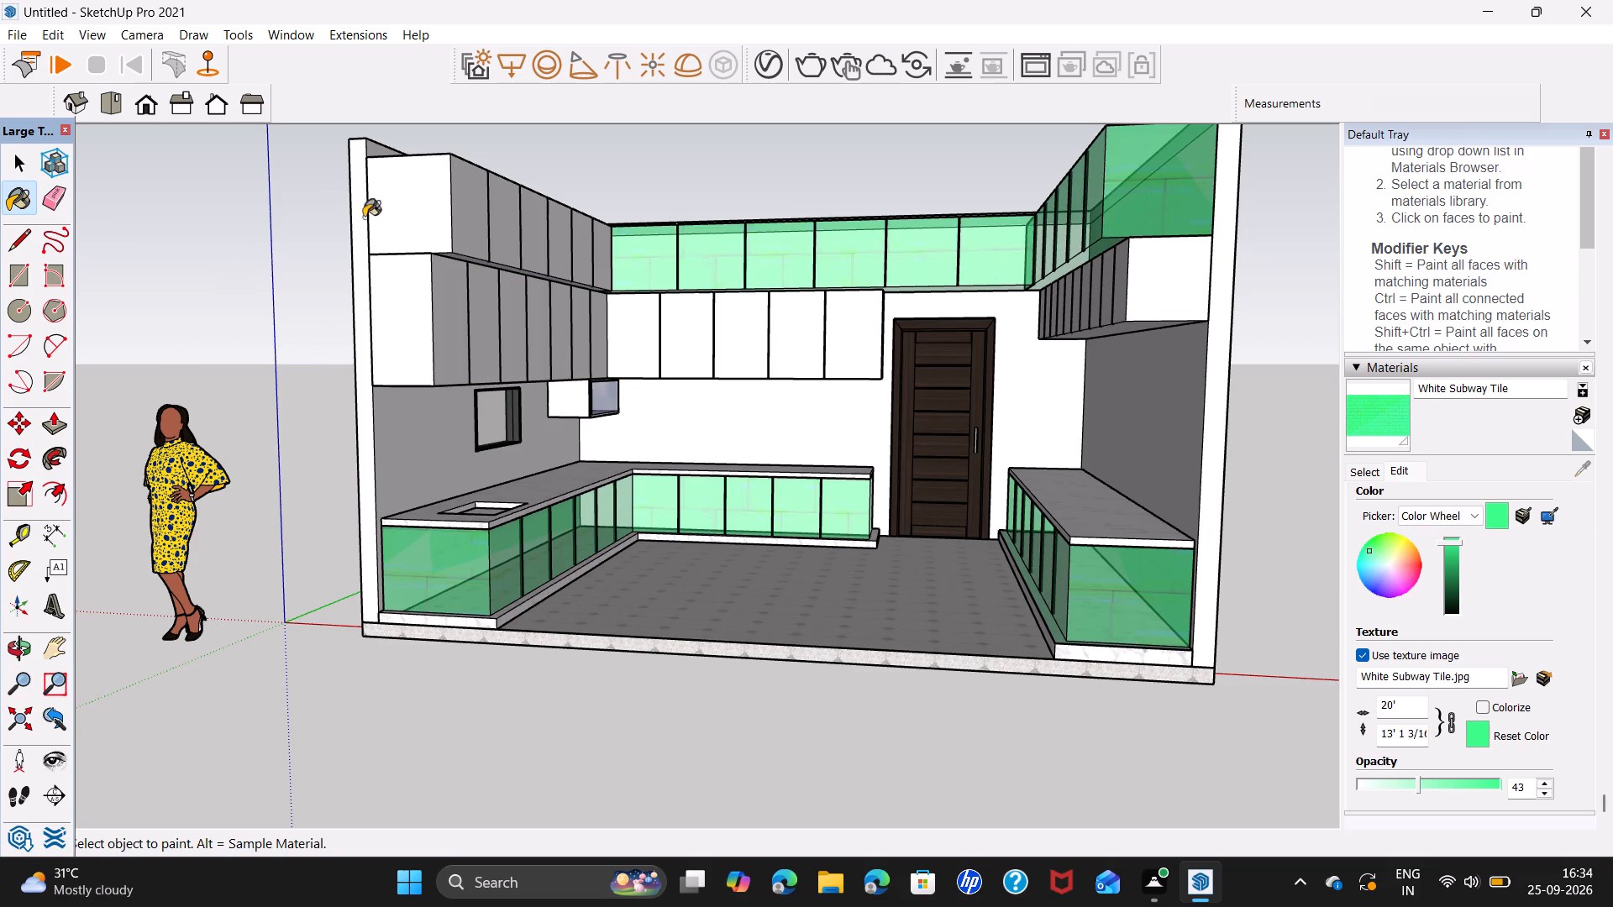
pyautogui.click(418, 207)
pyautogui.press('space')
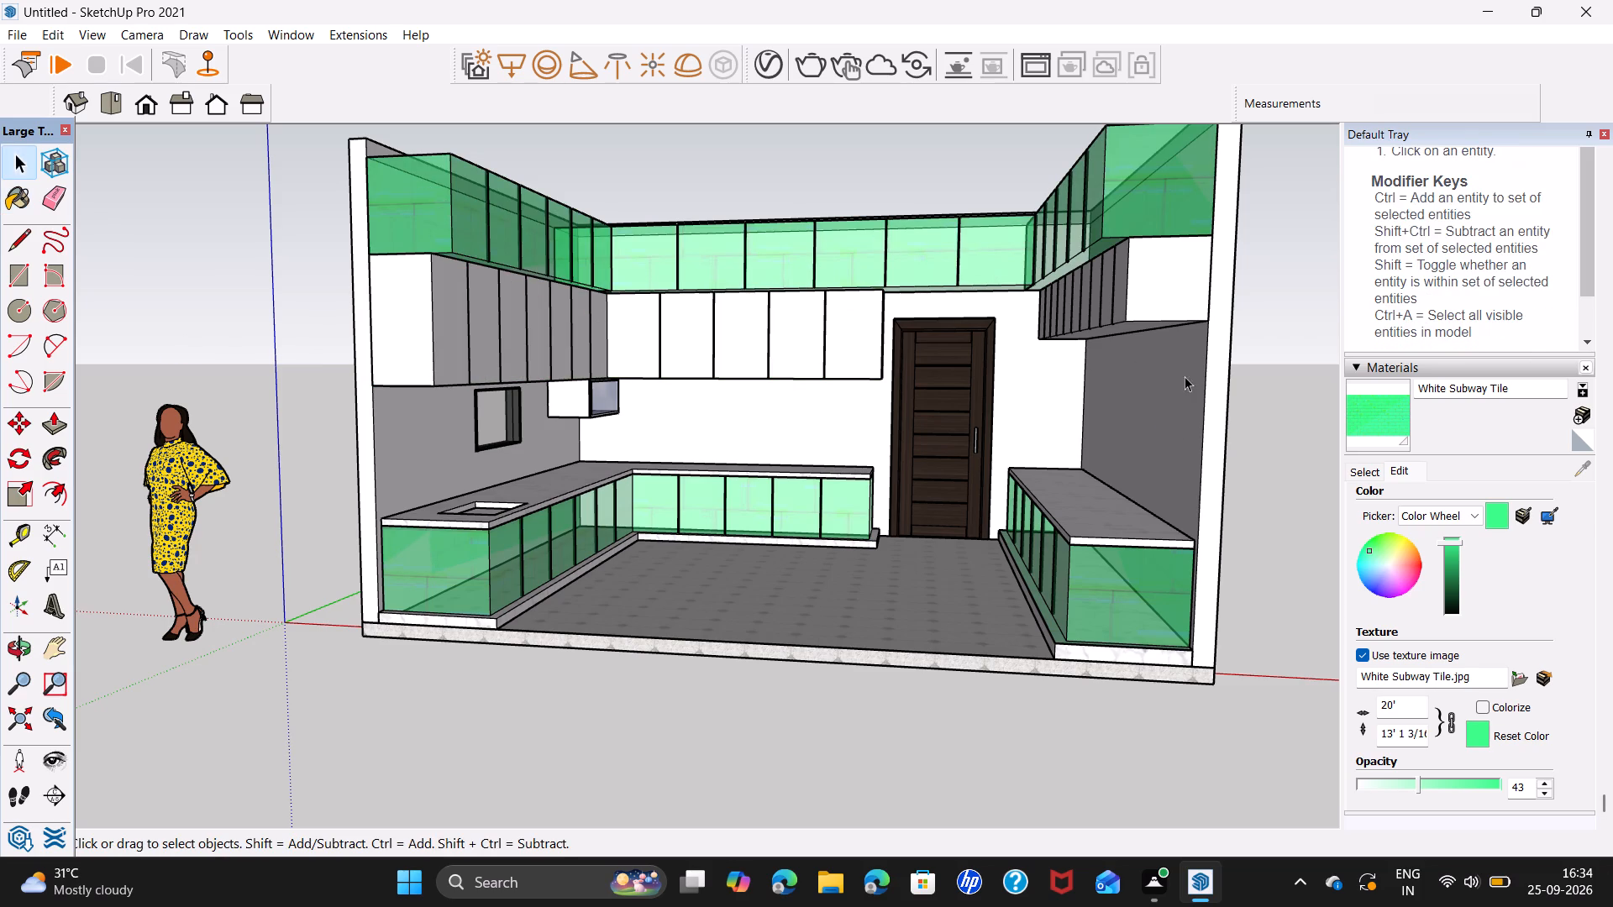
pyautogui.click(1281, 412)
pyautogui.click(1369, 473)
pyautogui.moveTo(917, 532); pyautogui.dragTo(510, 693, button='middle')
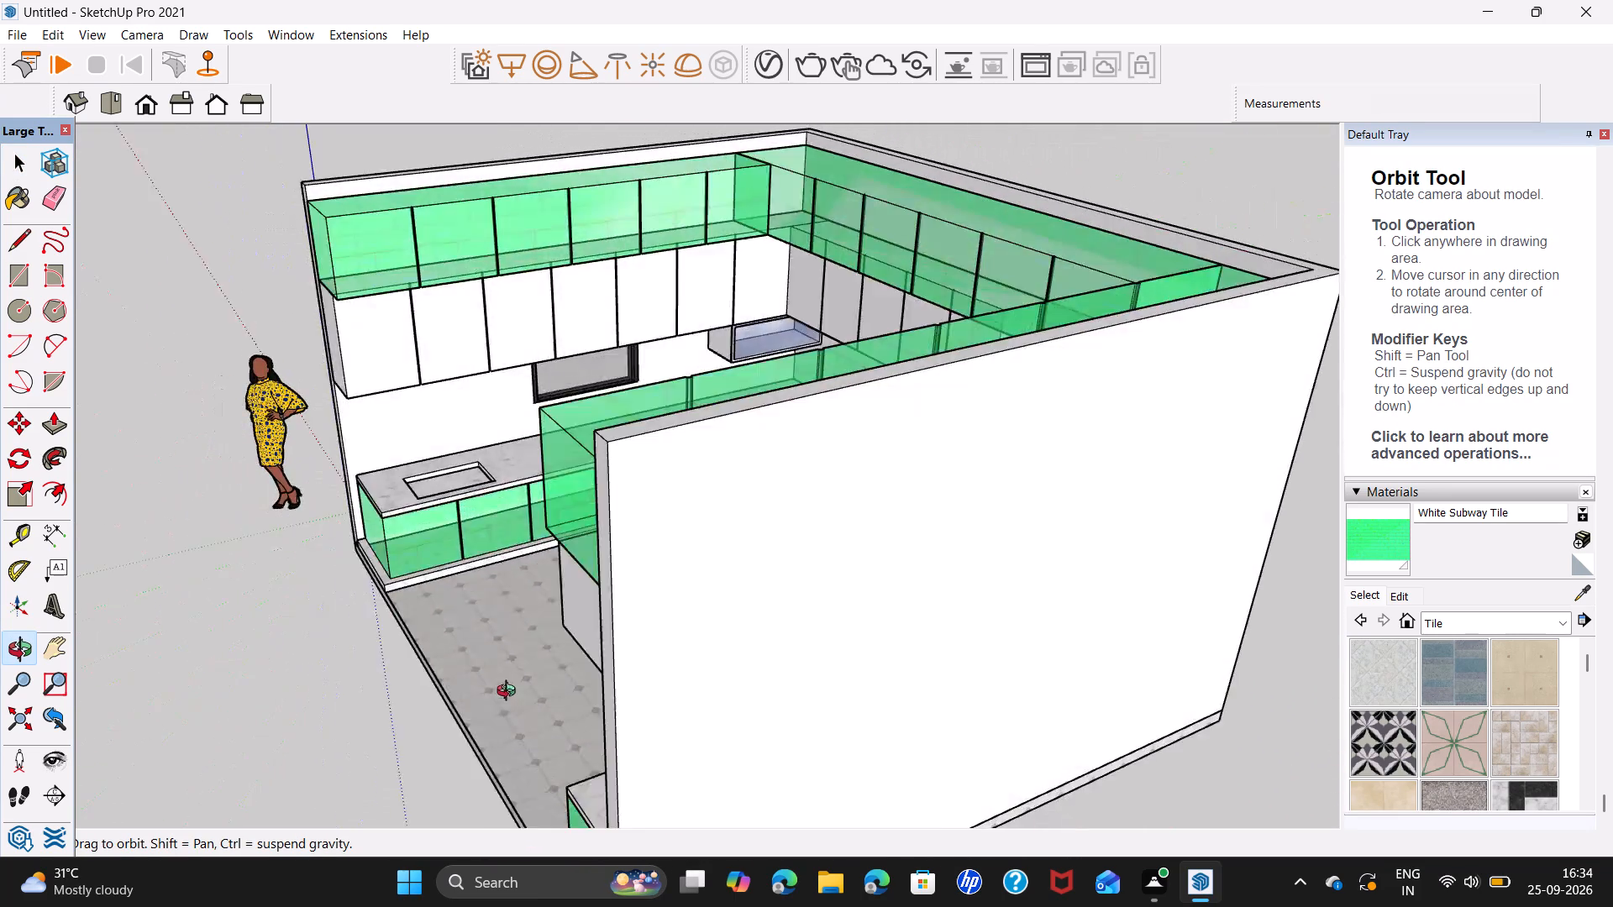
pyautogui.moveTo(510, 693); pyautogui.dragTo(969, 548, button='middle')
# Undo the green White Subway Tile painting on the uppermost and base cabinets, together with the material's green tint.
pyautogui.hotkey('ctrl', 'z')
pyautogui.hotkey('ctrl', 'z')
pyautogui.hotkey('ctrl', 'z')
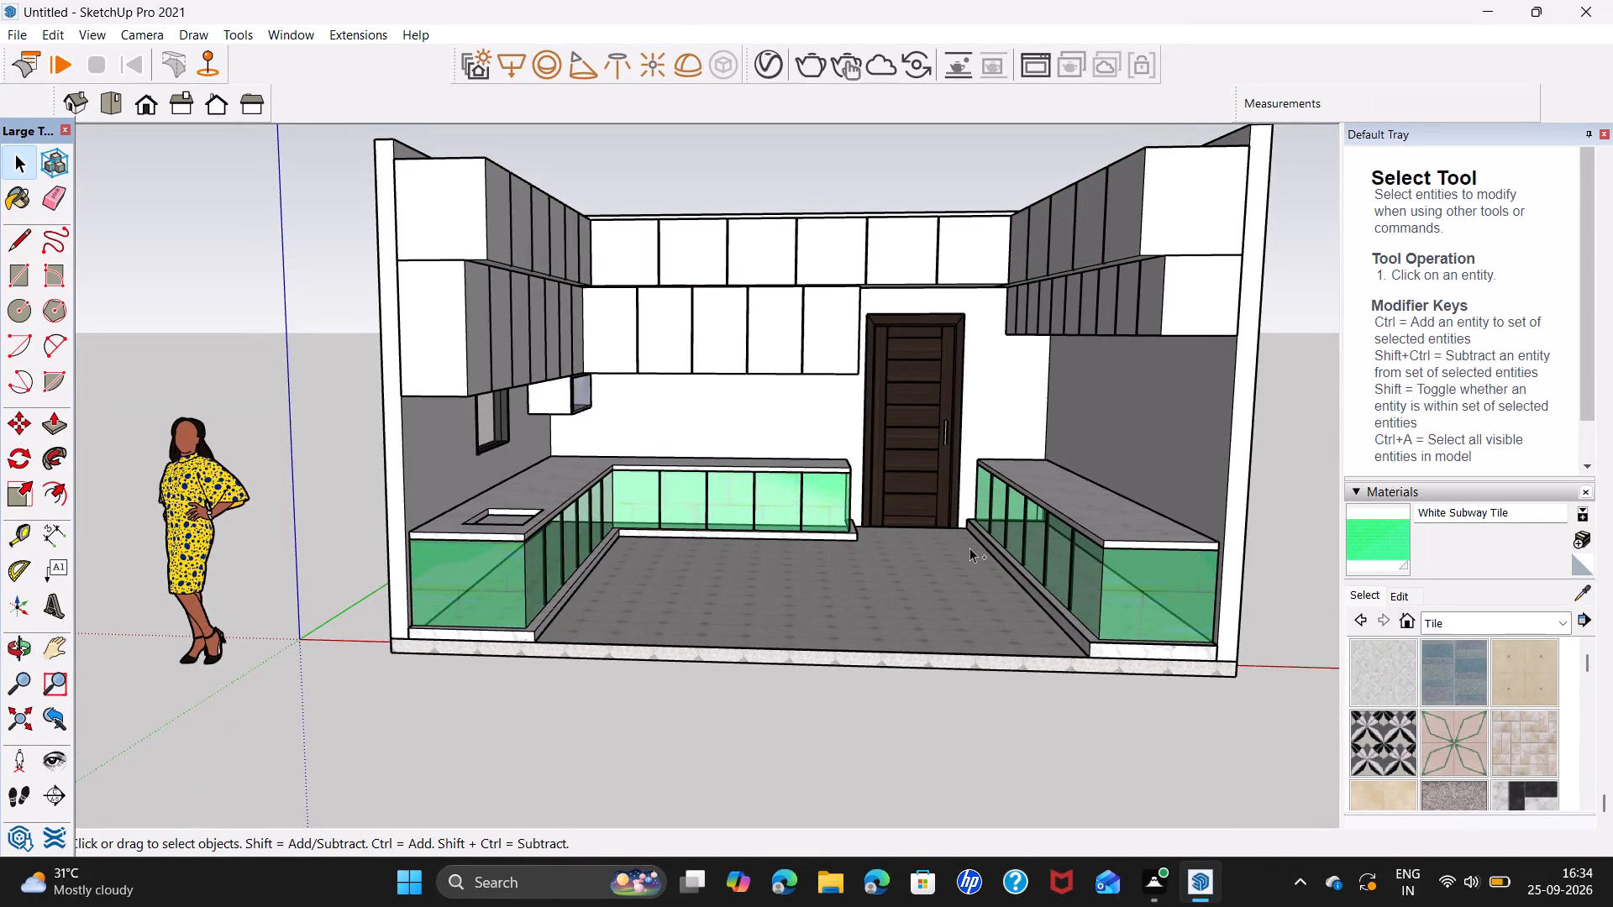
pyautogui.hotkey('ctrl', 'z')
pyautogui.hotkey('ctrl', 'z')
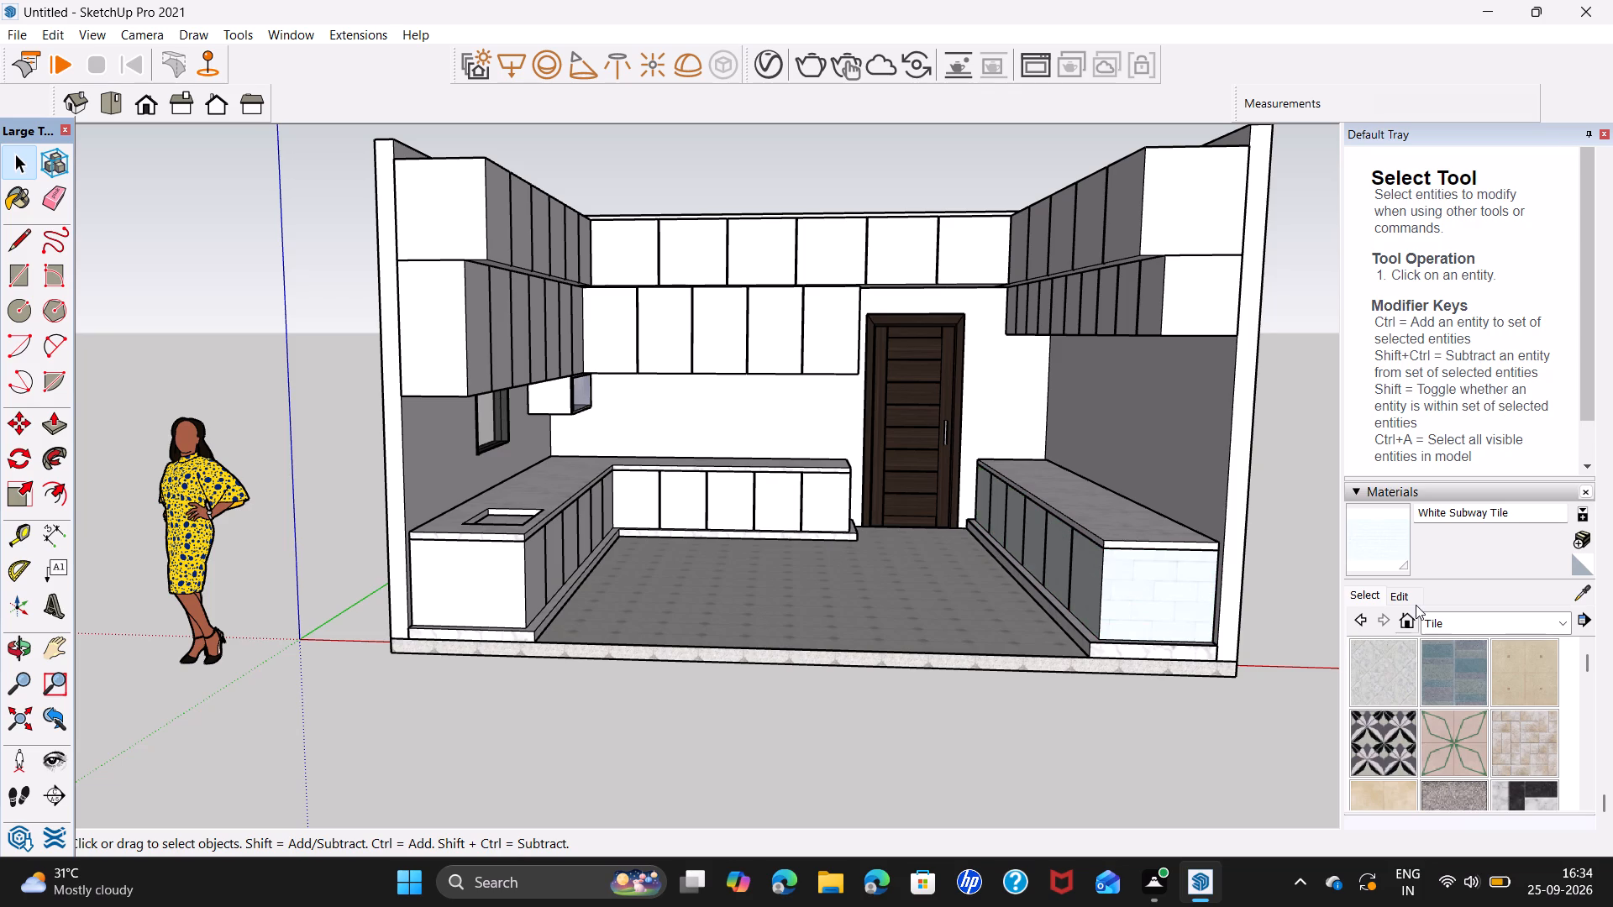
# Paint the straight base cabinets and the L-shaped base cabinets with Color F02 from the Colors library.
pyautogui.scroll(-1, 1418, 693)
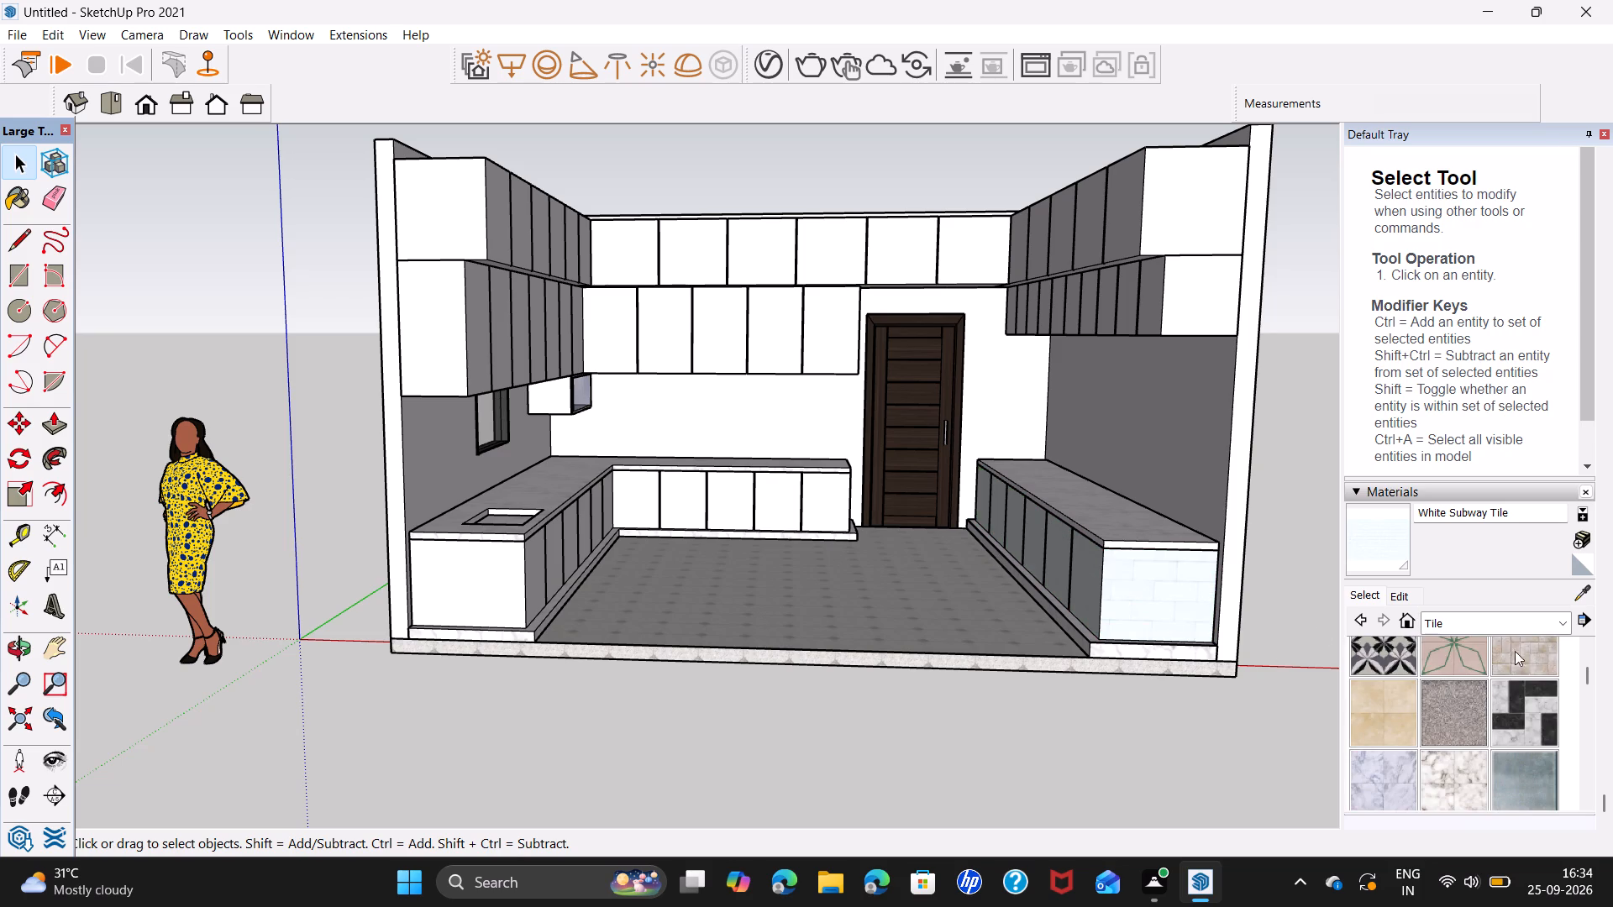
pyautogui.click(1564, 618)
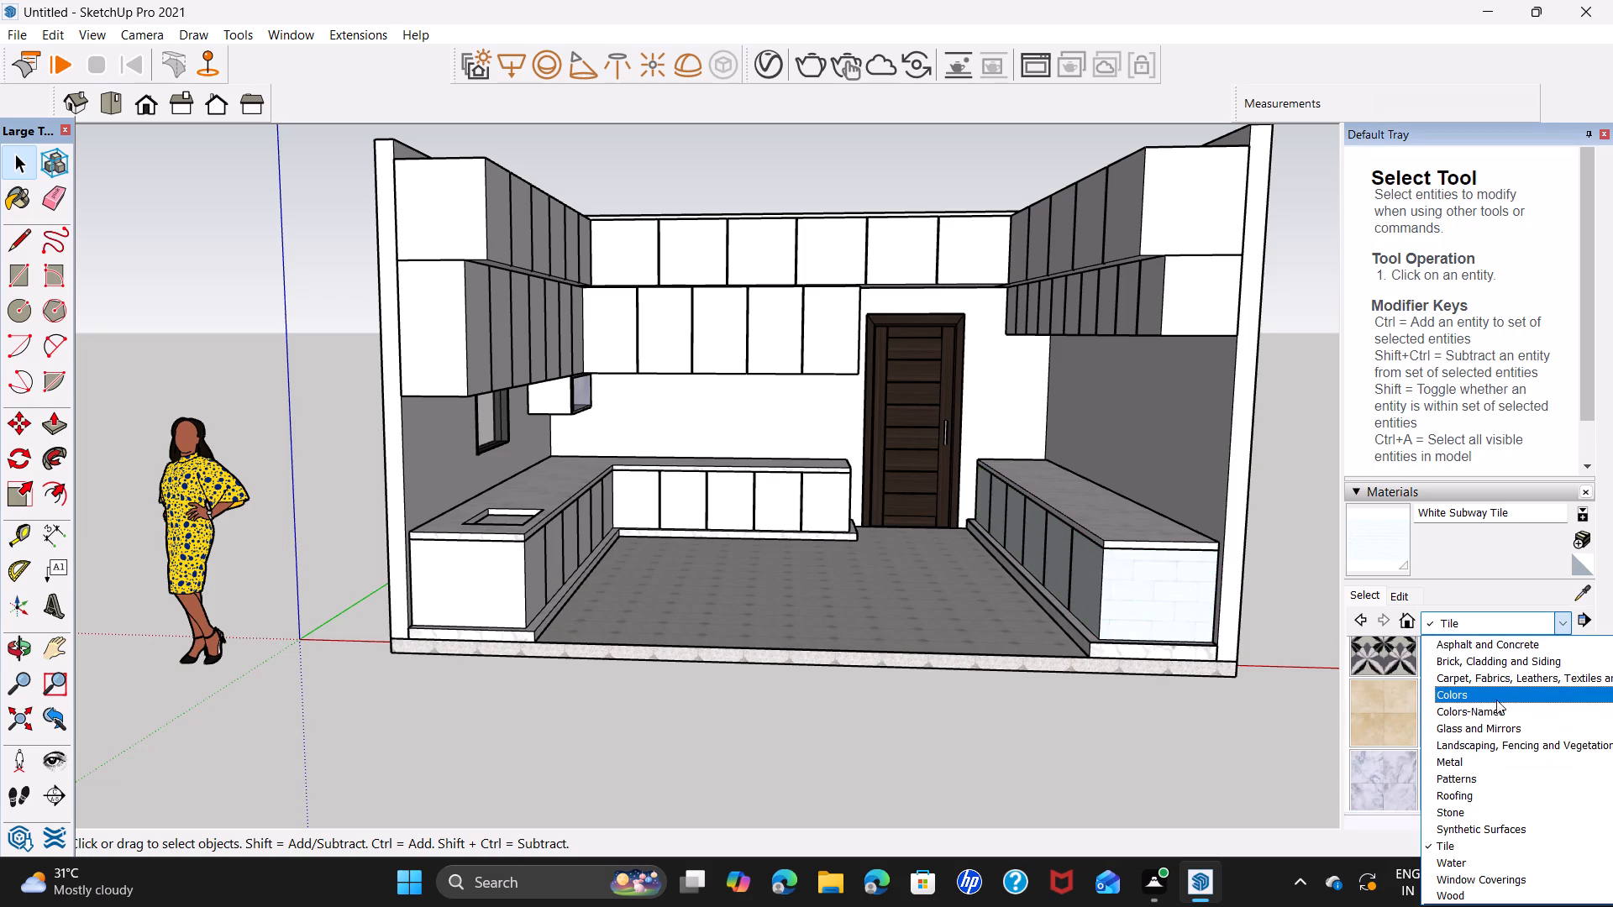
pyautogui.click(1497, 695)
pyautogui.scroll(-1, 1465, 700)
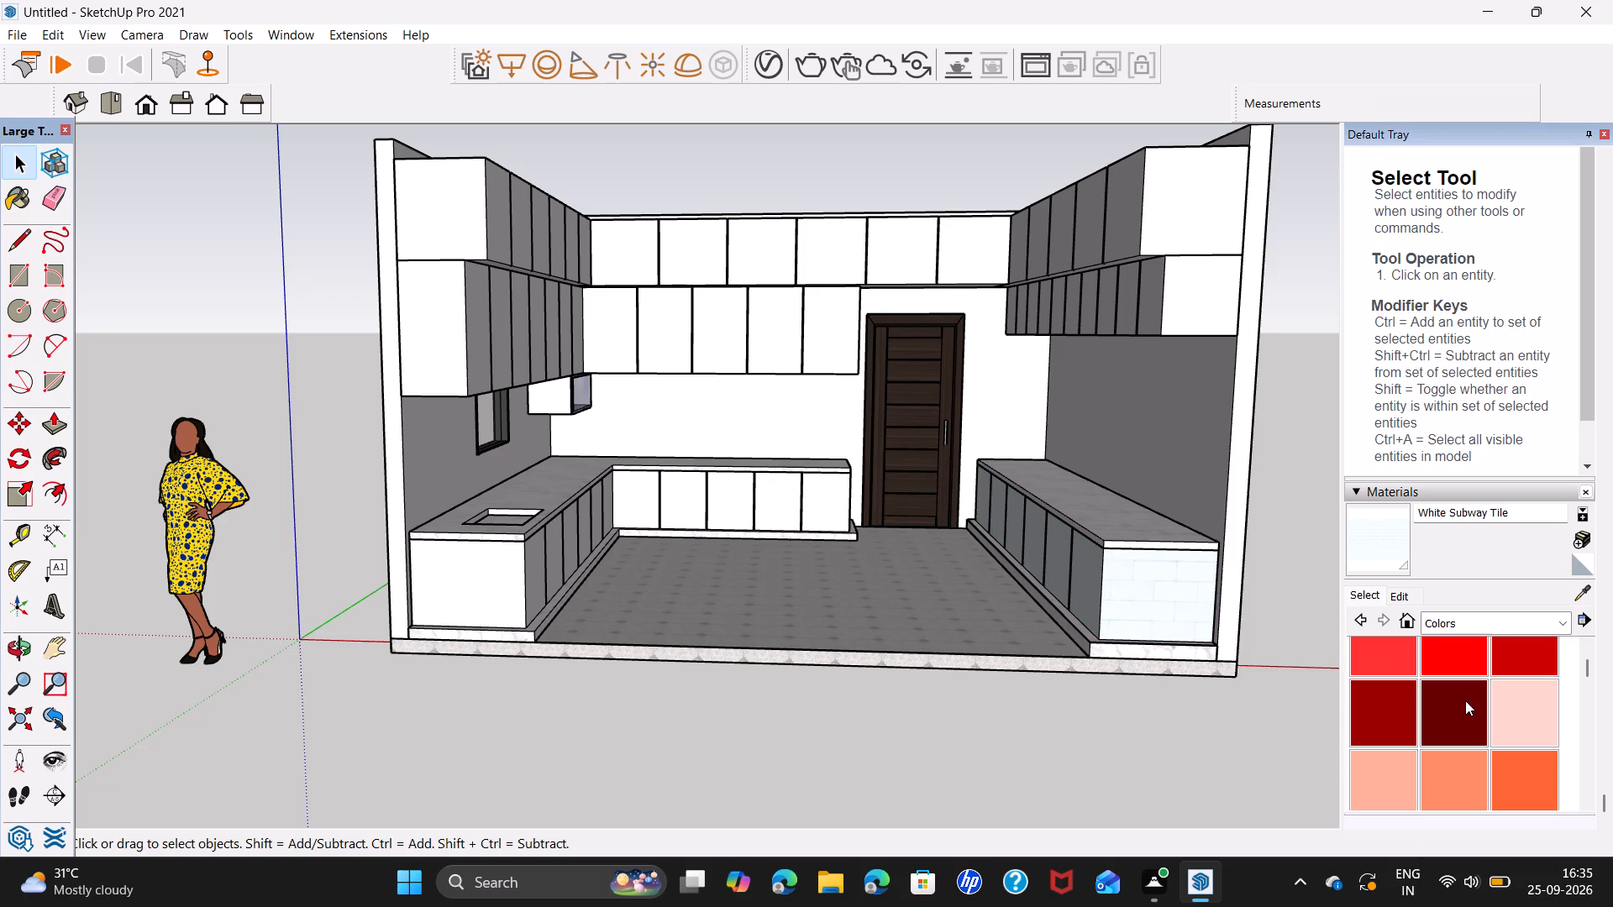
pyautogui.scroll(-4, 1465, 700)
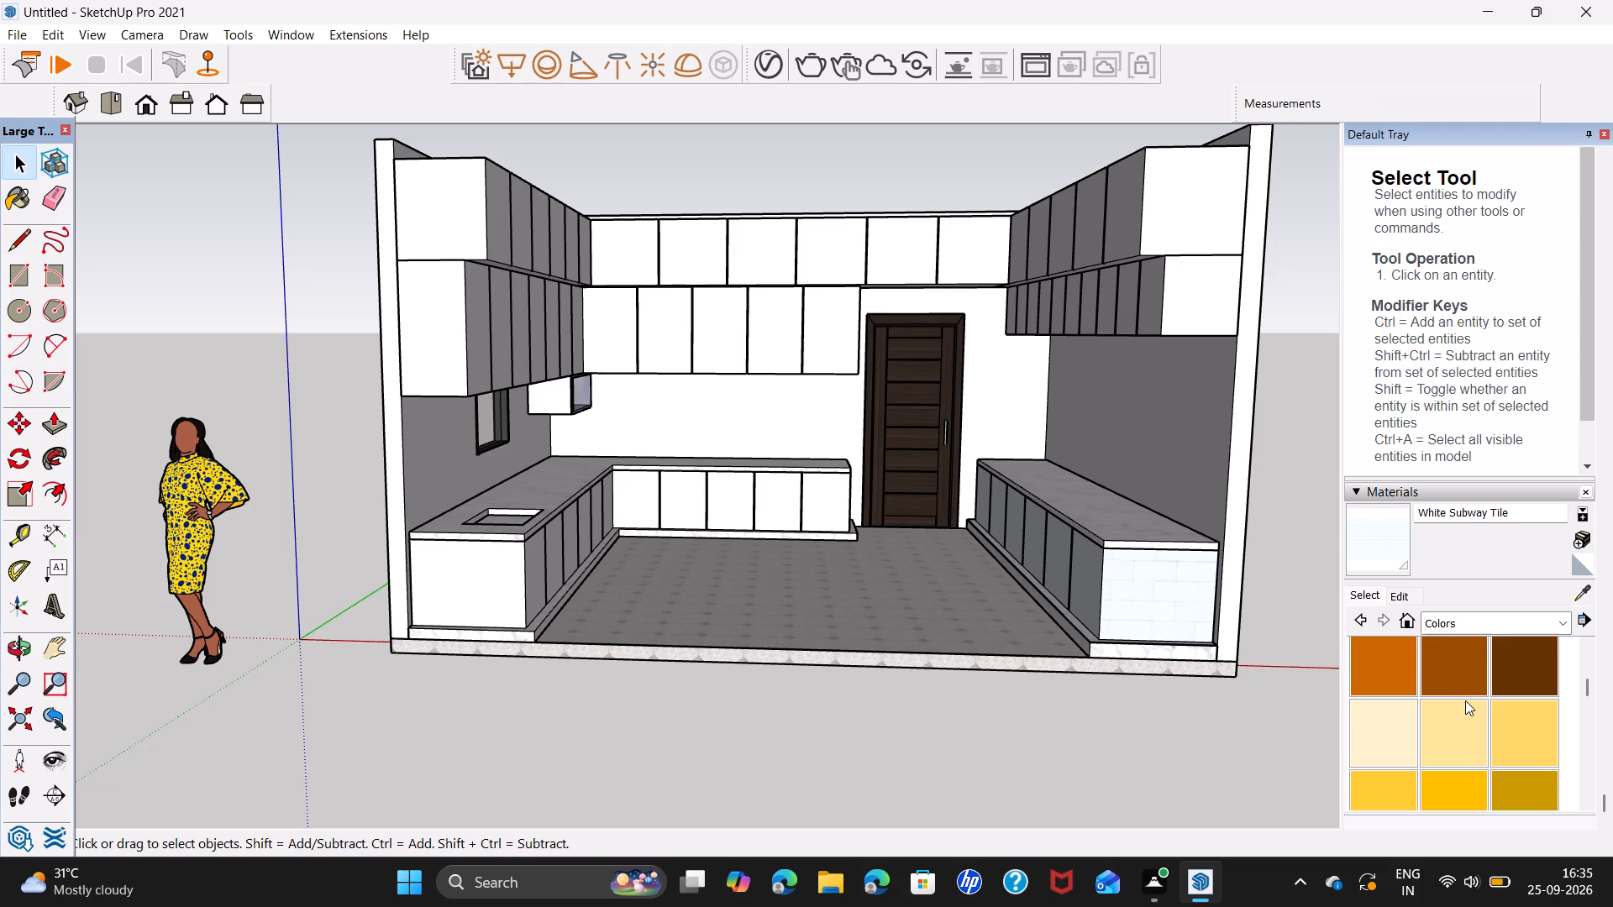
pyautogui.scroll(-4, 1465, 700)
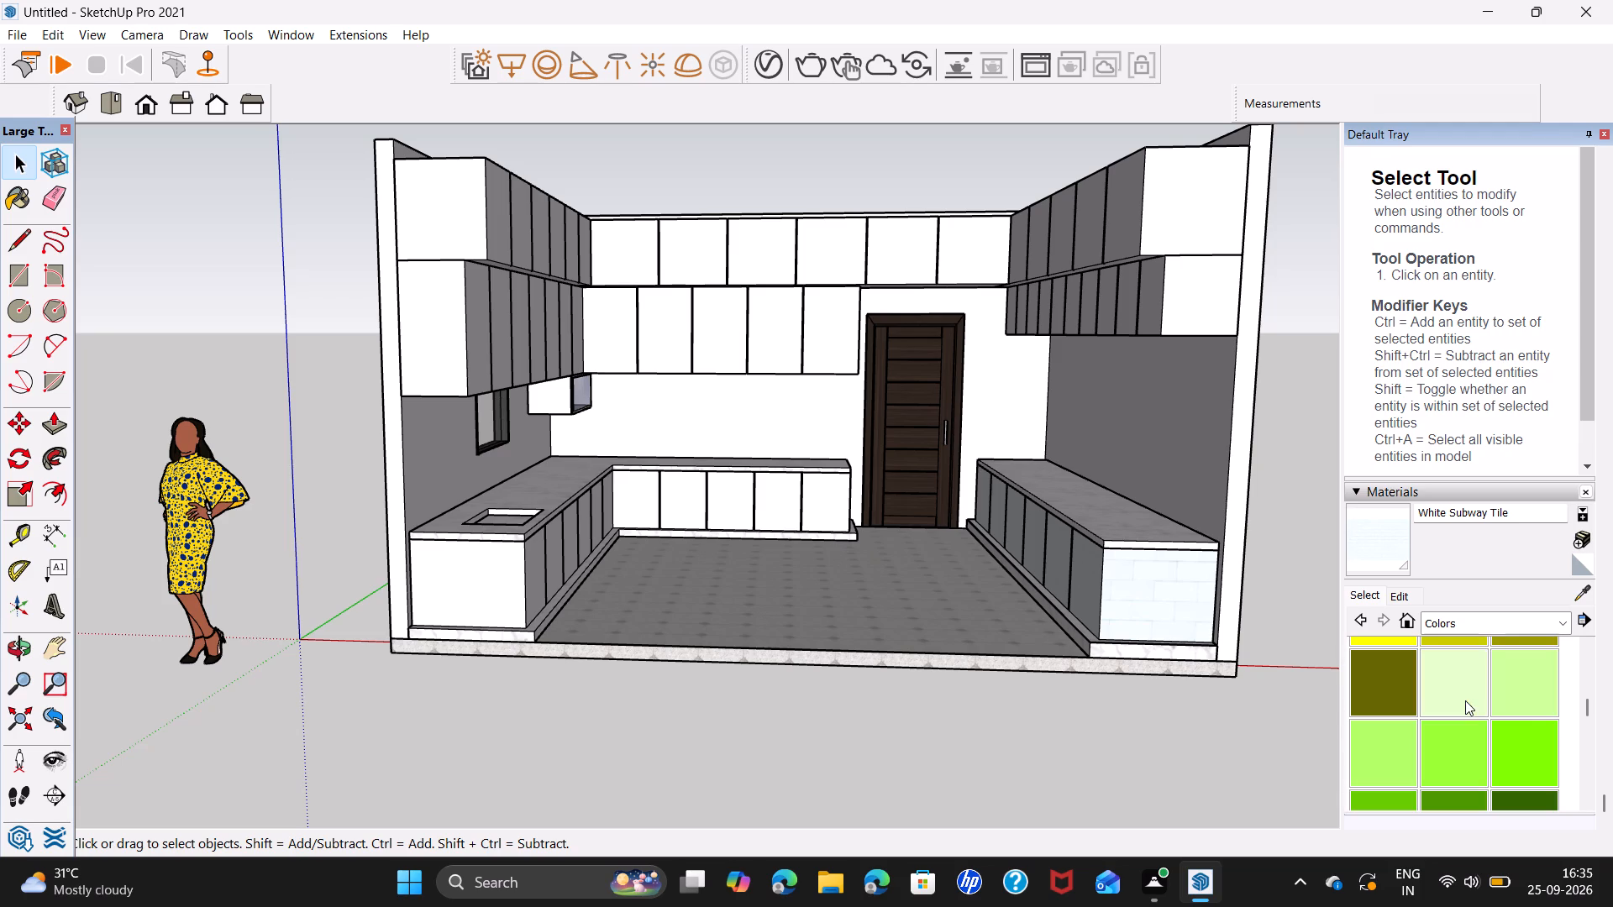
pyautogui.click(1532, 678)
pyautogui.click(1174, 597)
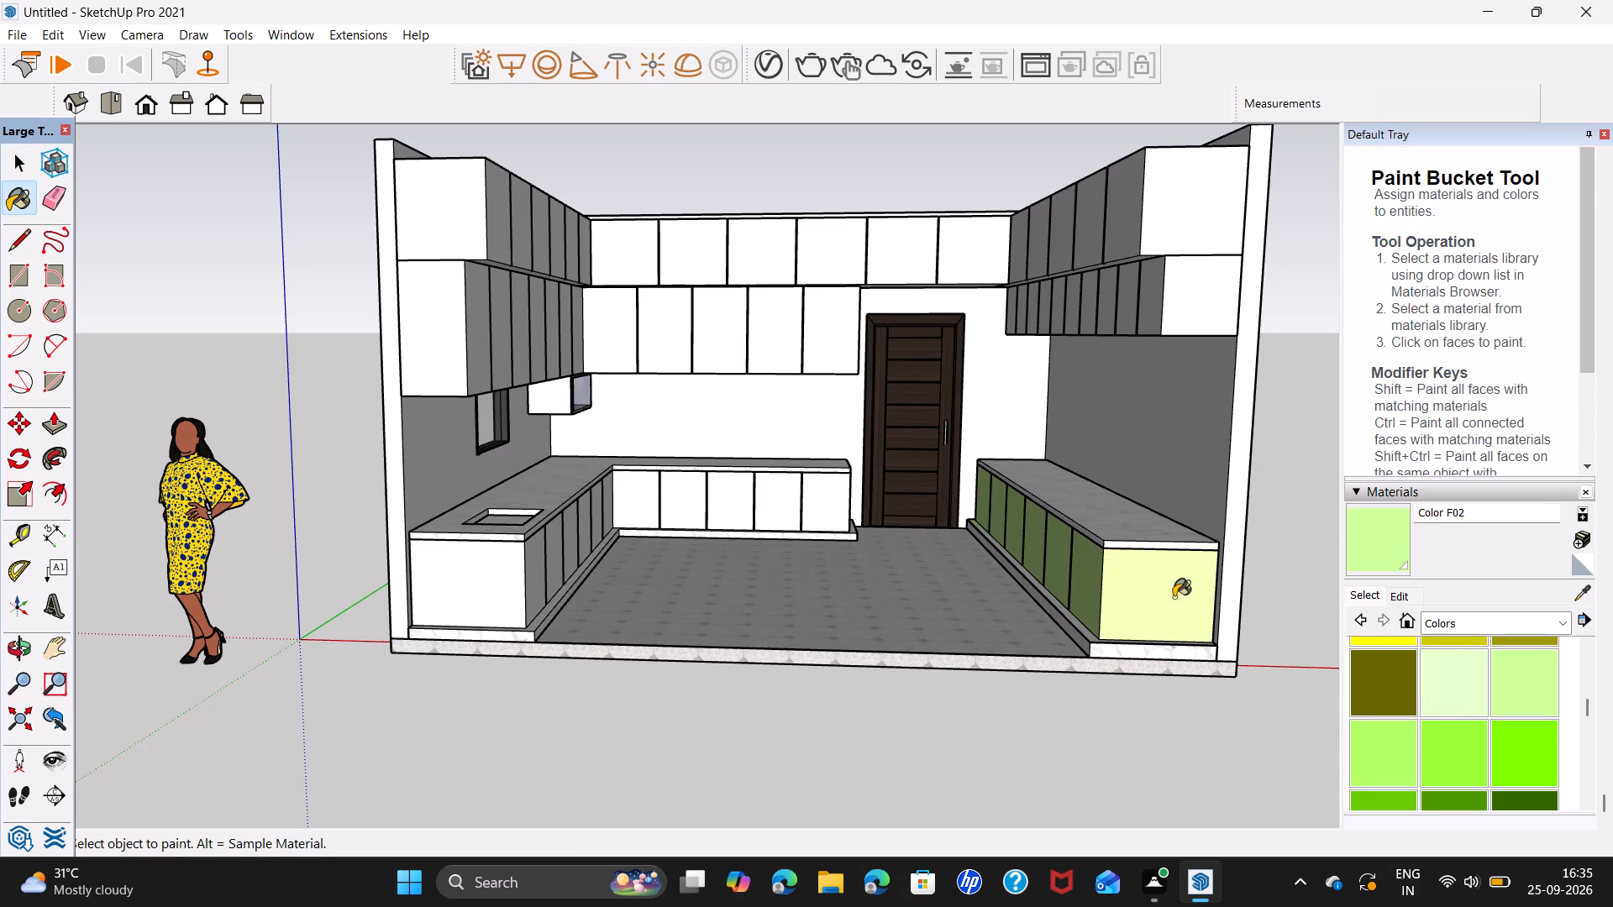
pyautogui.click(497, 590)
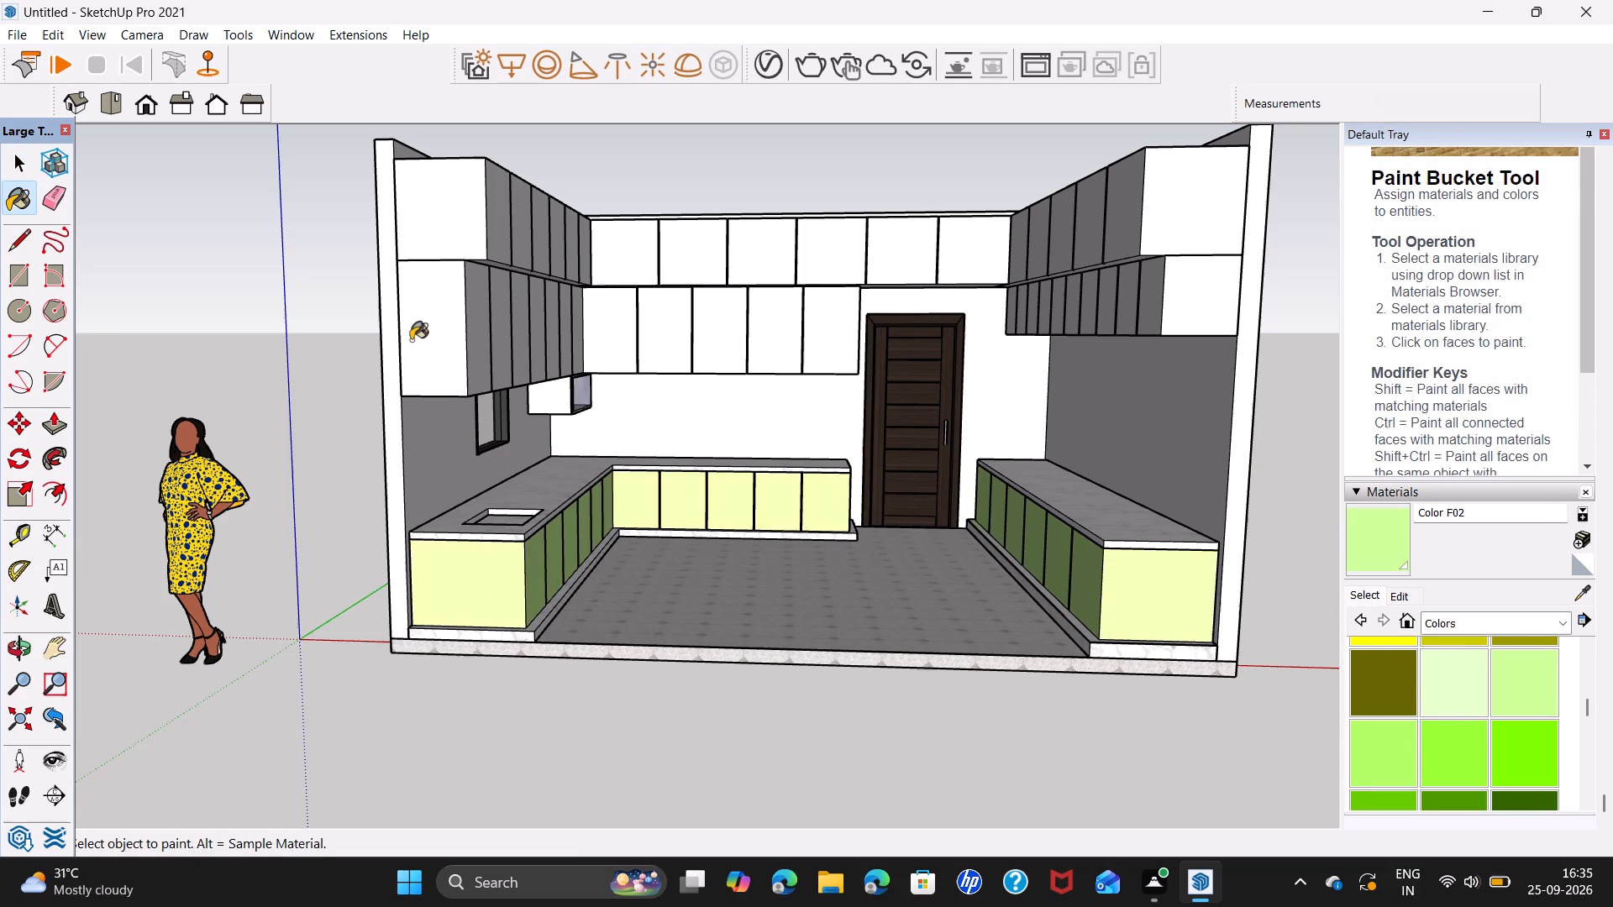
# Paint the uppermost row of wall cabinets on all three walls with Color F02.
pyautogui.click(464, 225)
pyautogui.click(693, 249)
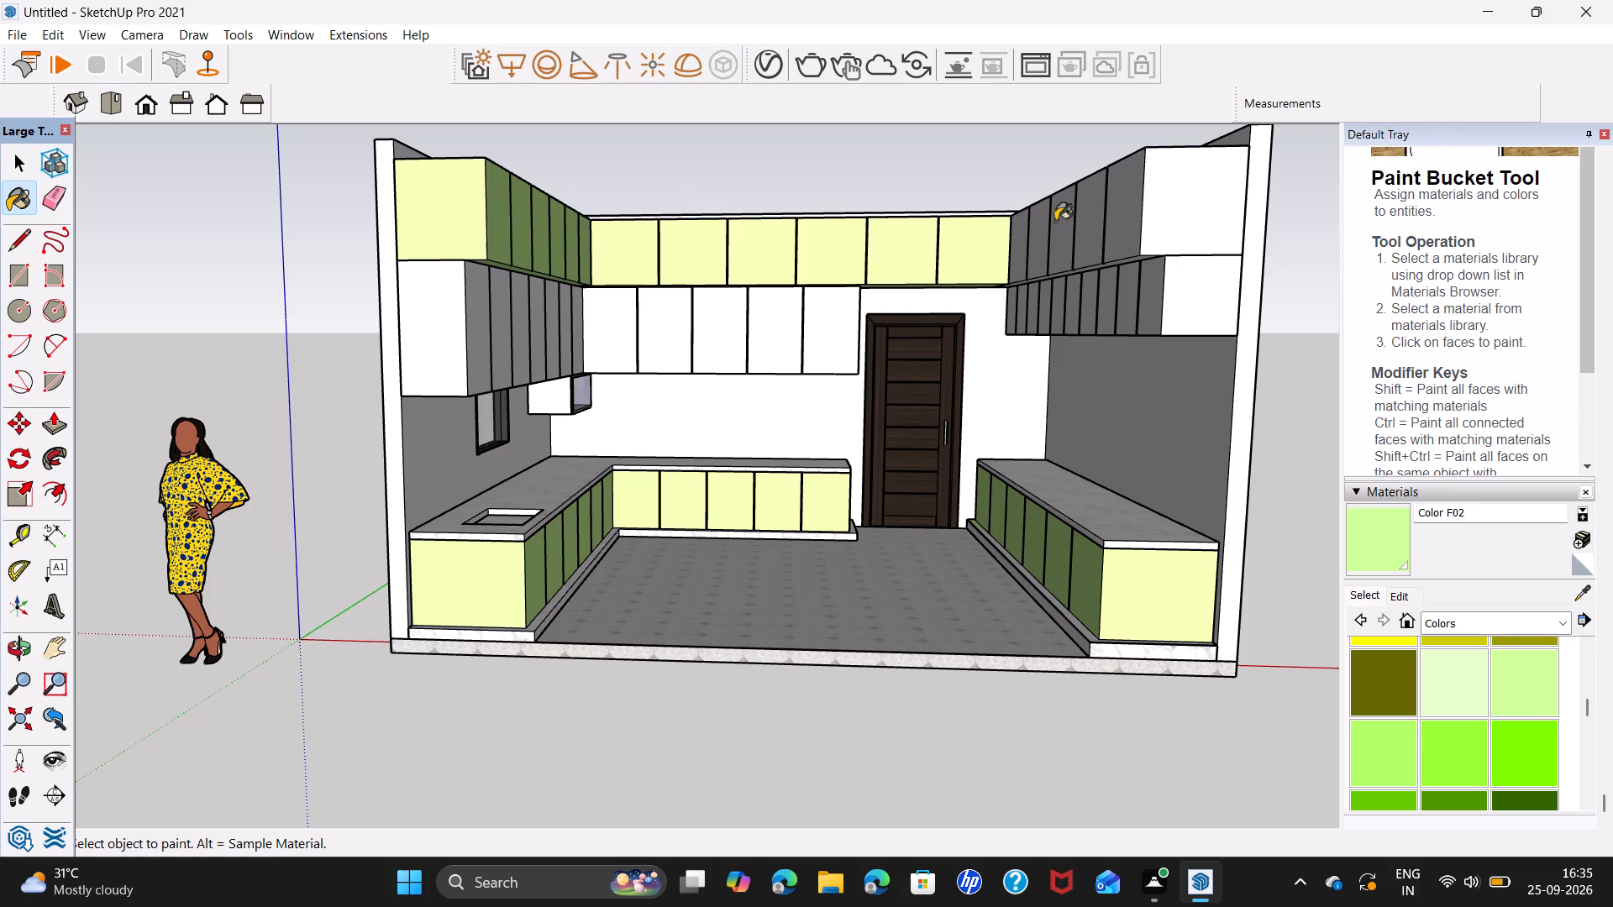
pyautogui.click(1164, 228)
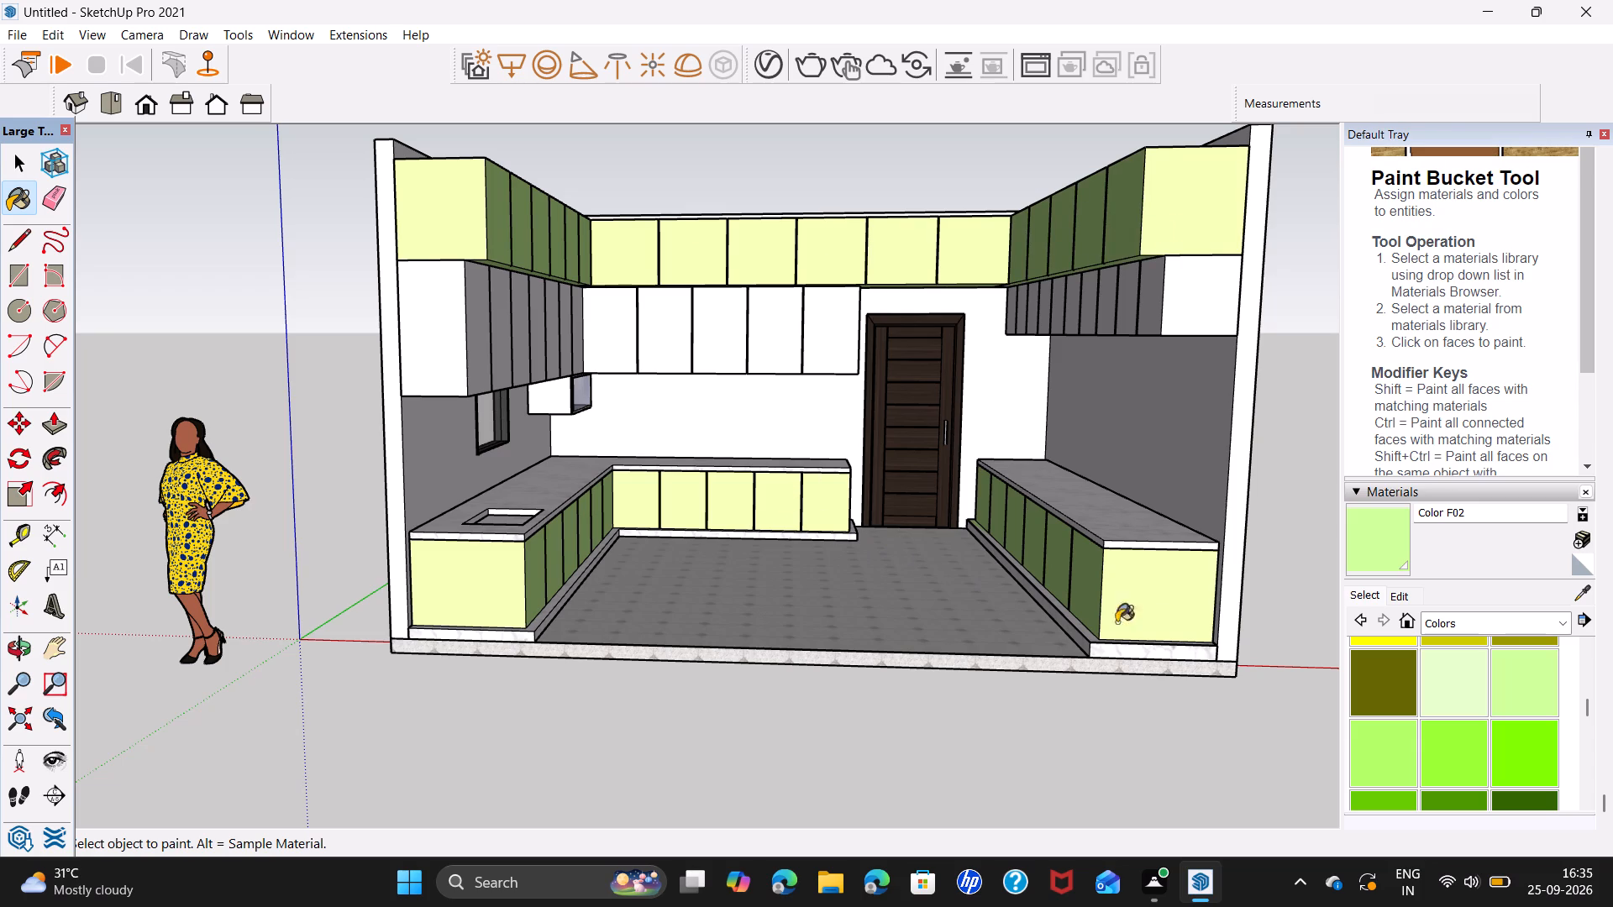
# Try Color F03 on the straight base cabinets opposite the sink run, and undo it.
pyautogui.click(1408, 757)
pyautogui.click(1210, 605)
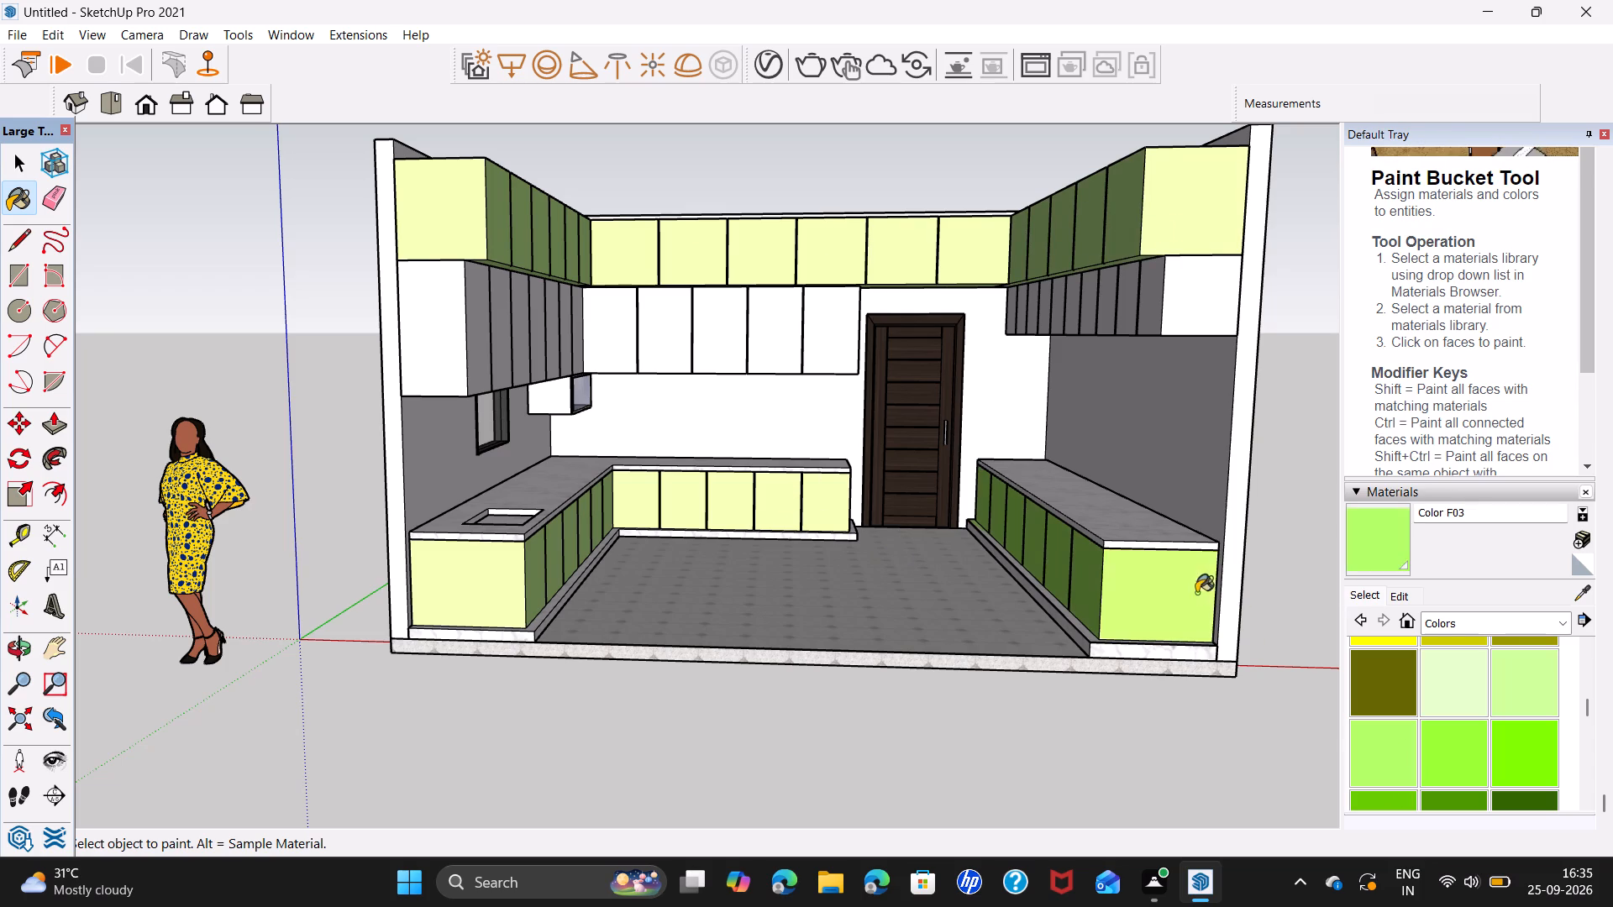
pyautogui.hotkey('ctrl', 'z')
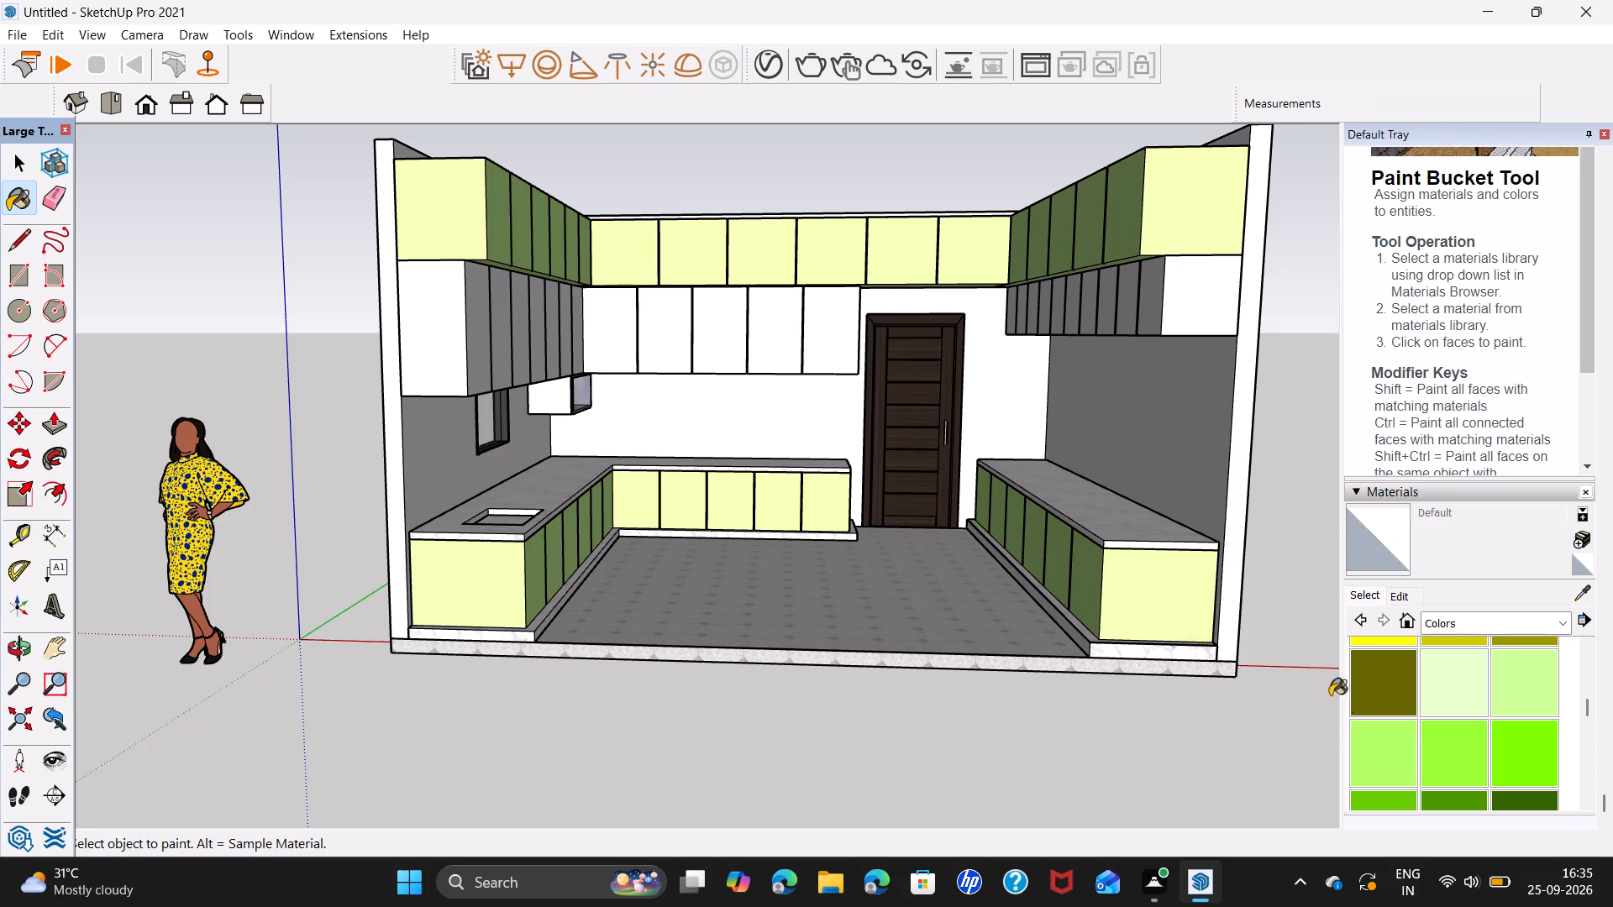
# Examine the pale green cabinets and the kitchen interior from several angles and distances.
pyautogui.moveTo(1079, 607); pyautogui.dragTo(1437, 685, button='middle')
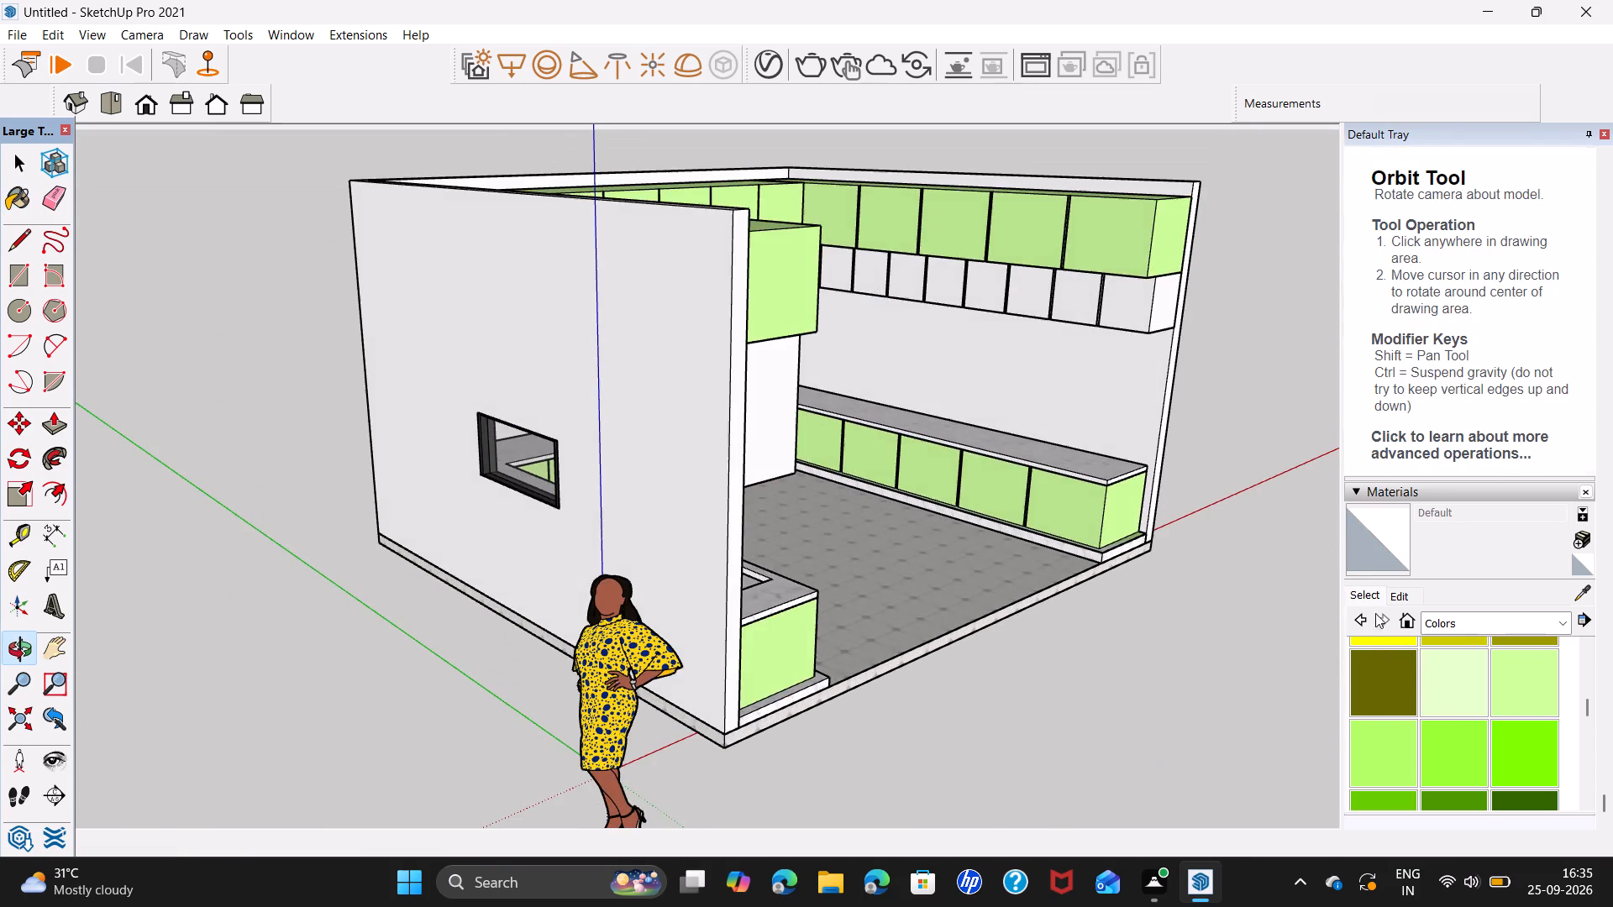
pyautogui.scroll(6, 1203, 543)
pyautogui.scroll(6, 1080, 534)
pyautogui.moveTo(1095, 578); pyautogui.dragTo(780, 549, button='middle')
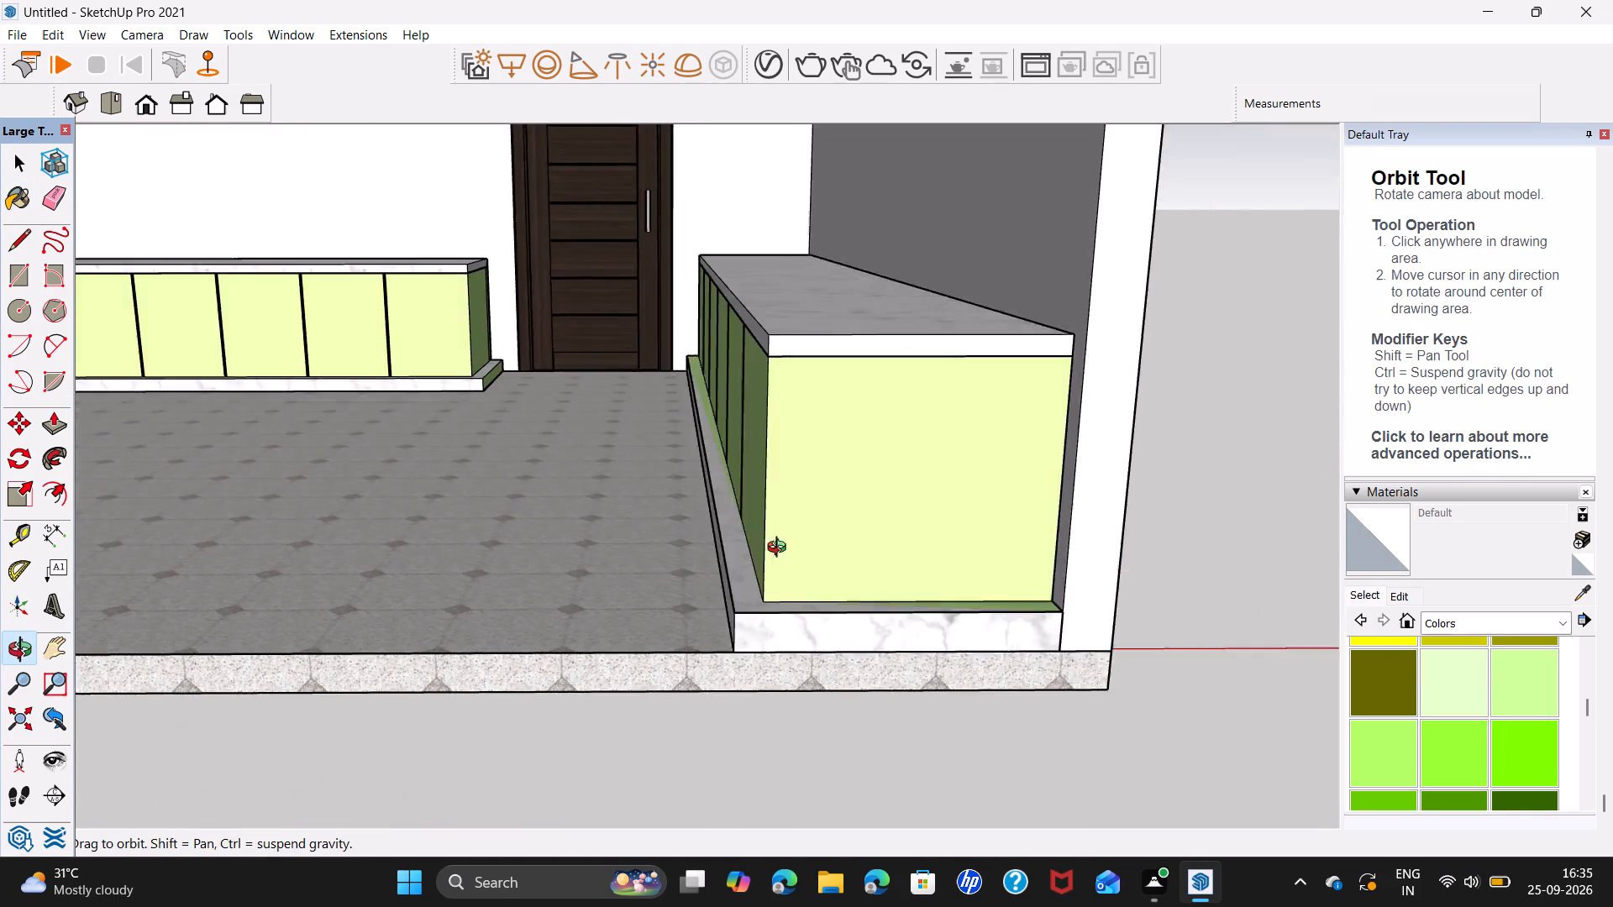
pyautogui.moveTo(780, 549); pyautogui.dragTo(724, 461, button='middle')
pyautogui.moveTo(673, 460); pyautogui.dragTo(962, 448, button='middle')
pyautogui.scroll(-6, 901, 495)
pyautogui.moveTo(875, 512); pyautogui.dragTo(887, 564, button='middle')
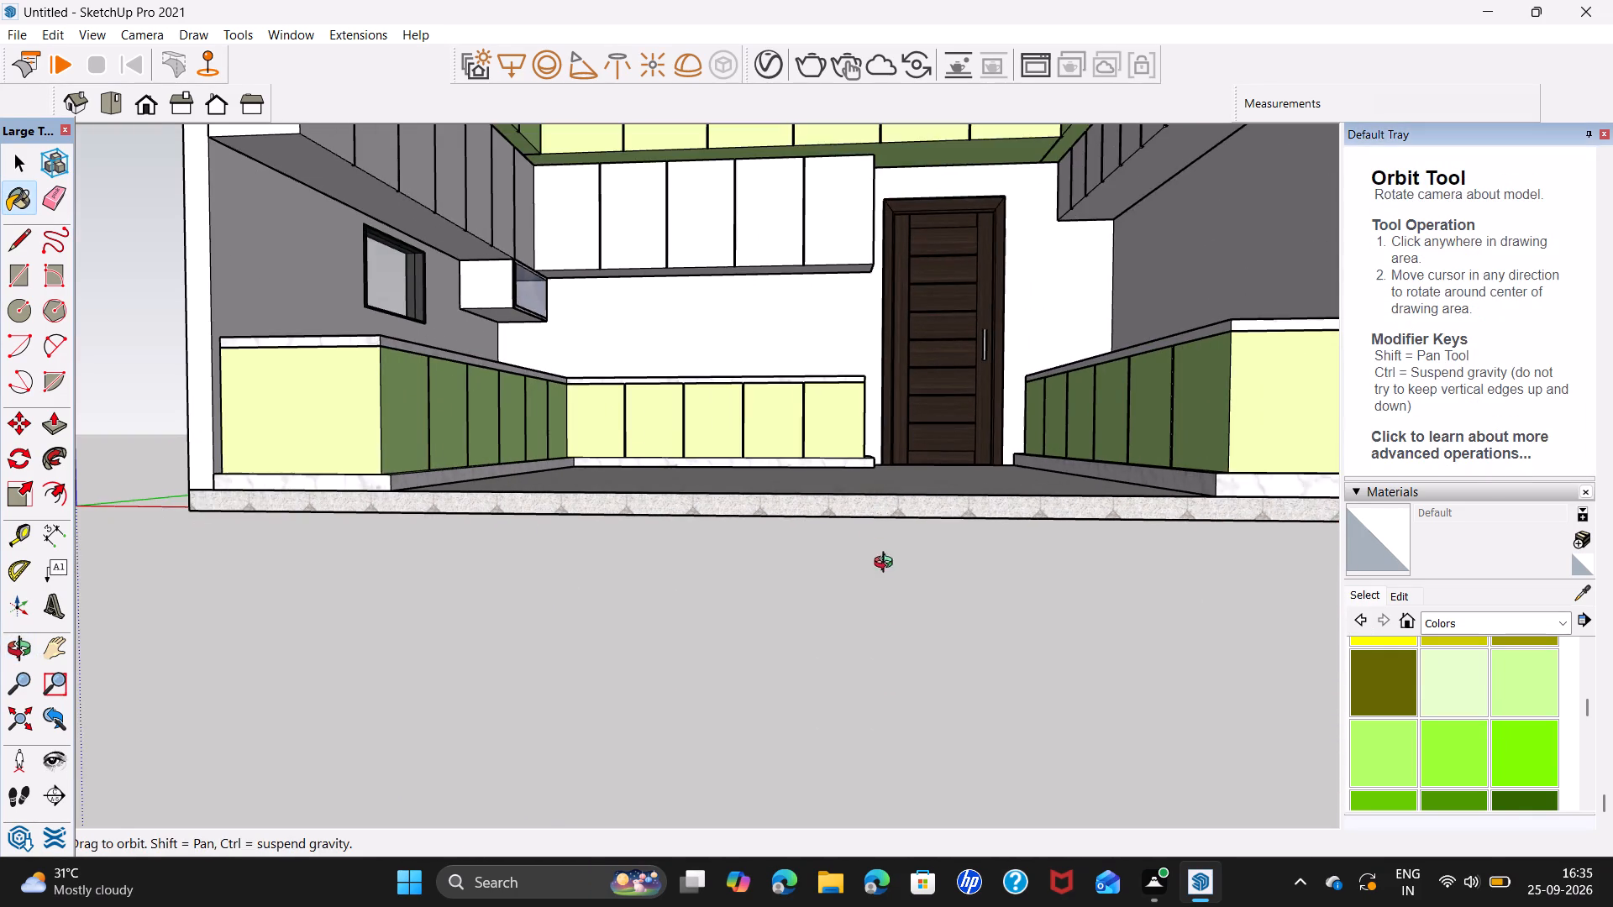
pyautogui.moveTo(887, 564); pyautogui.dragTo(897, 598, button='middle')
pyautogui.scroll(-6, 891, 584)
pyautogui.moveTo(885, 566); pyautogui.dragTo(872, 490, button='middle')
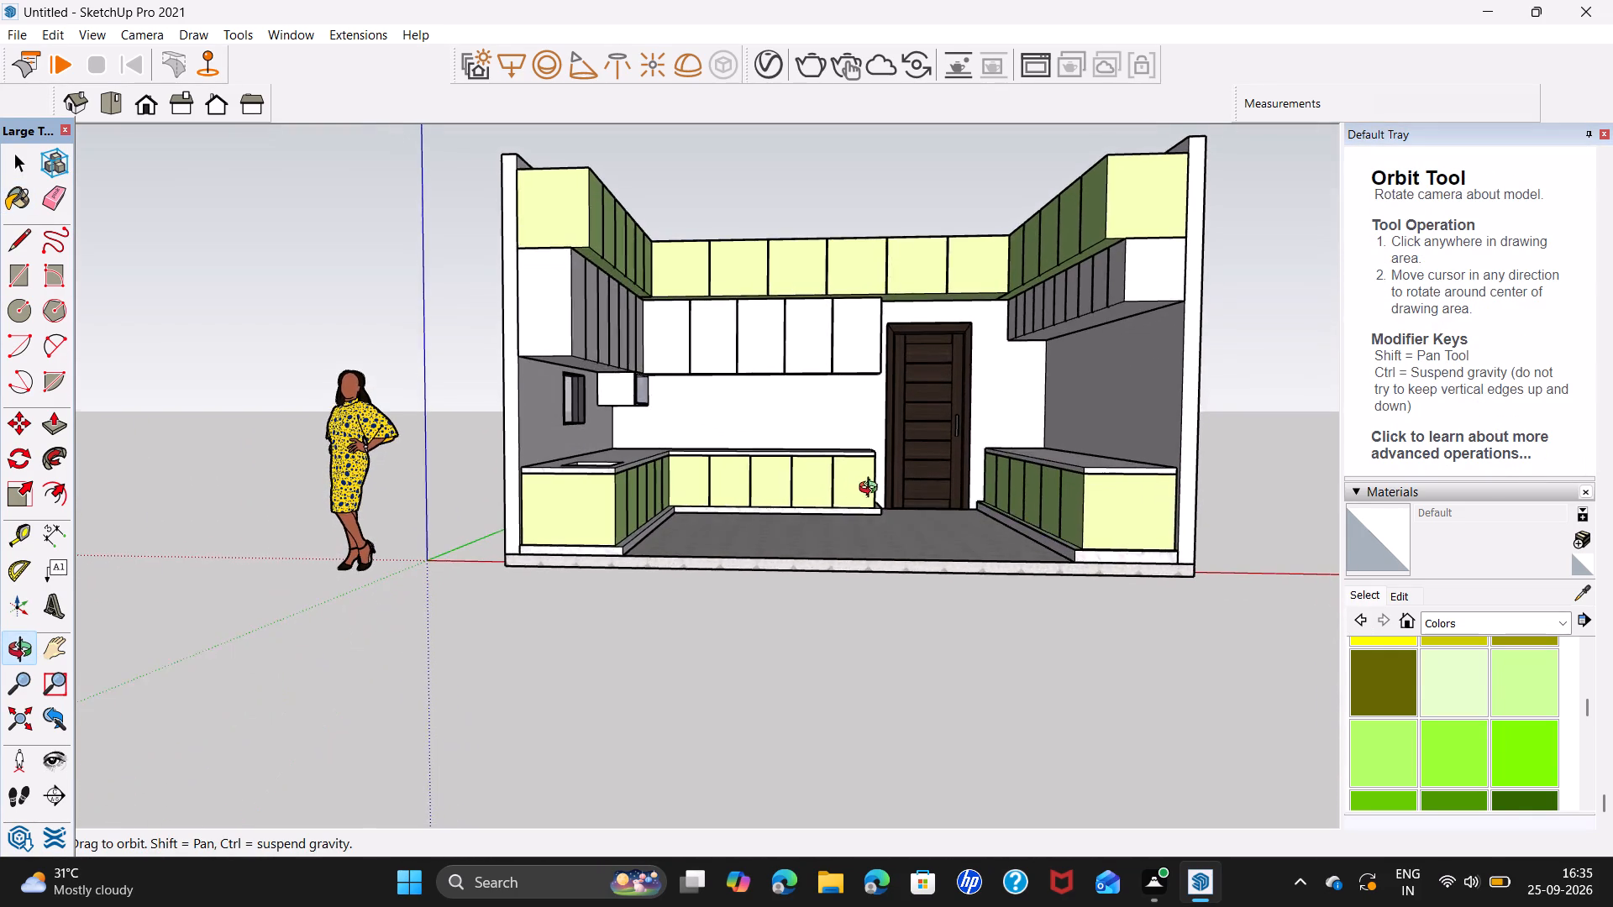
pyautogui.moveTo(872, 490); pyautogui.dragTo(880, 487, button='middle')
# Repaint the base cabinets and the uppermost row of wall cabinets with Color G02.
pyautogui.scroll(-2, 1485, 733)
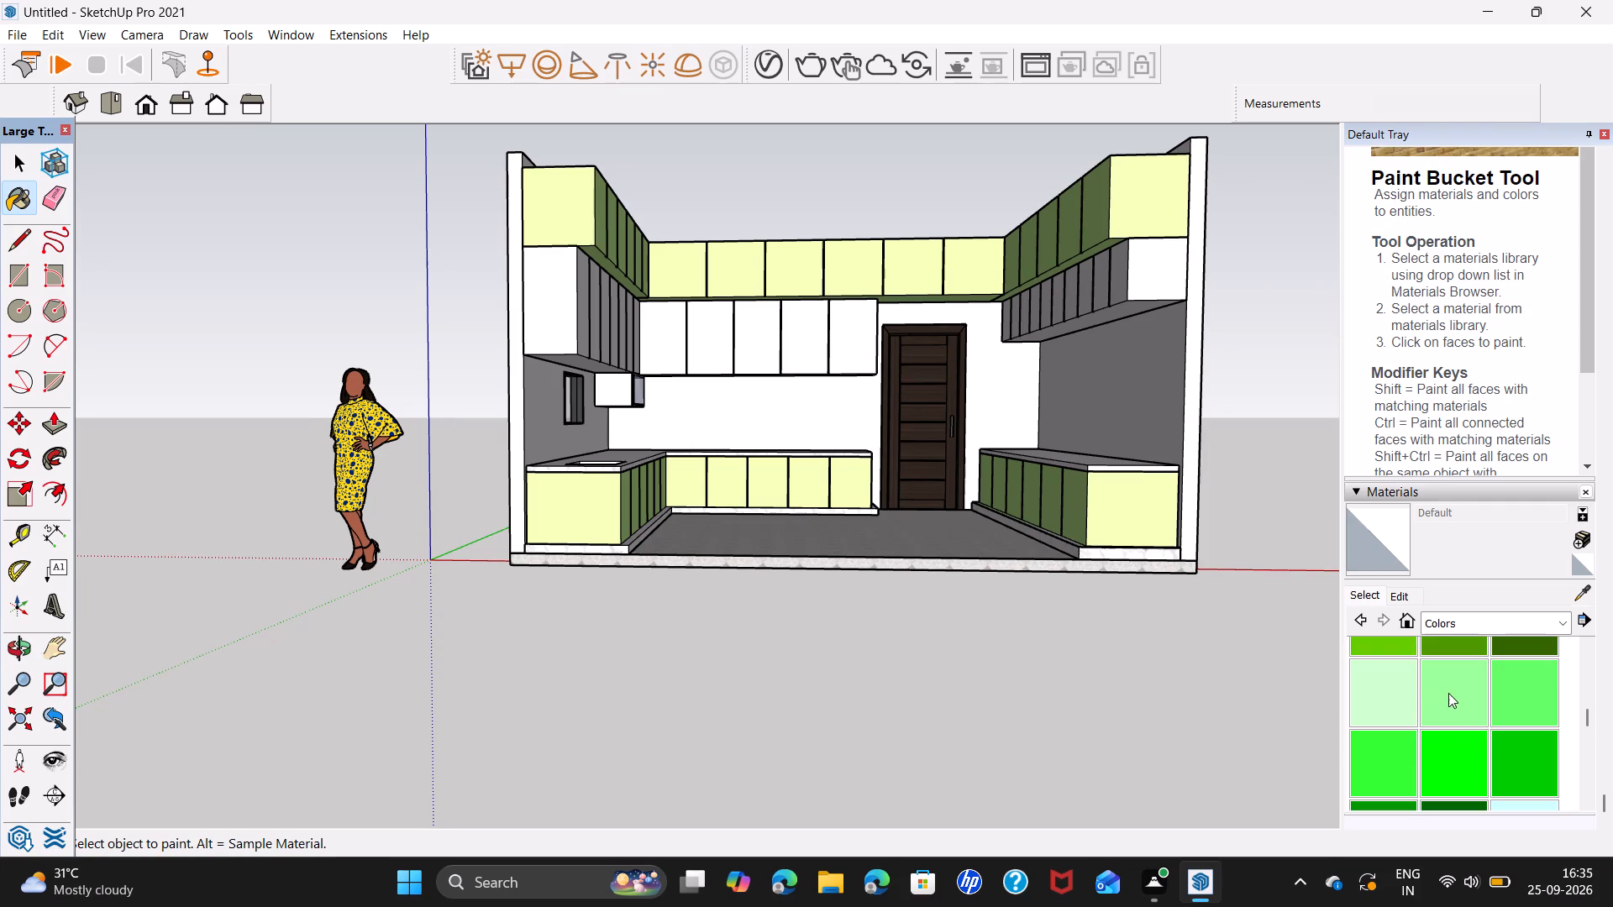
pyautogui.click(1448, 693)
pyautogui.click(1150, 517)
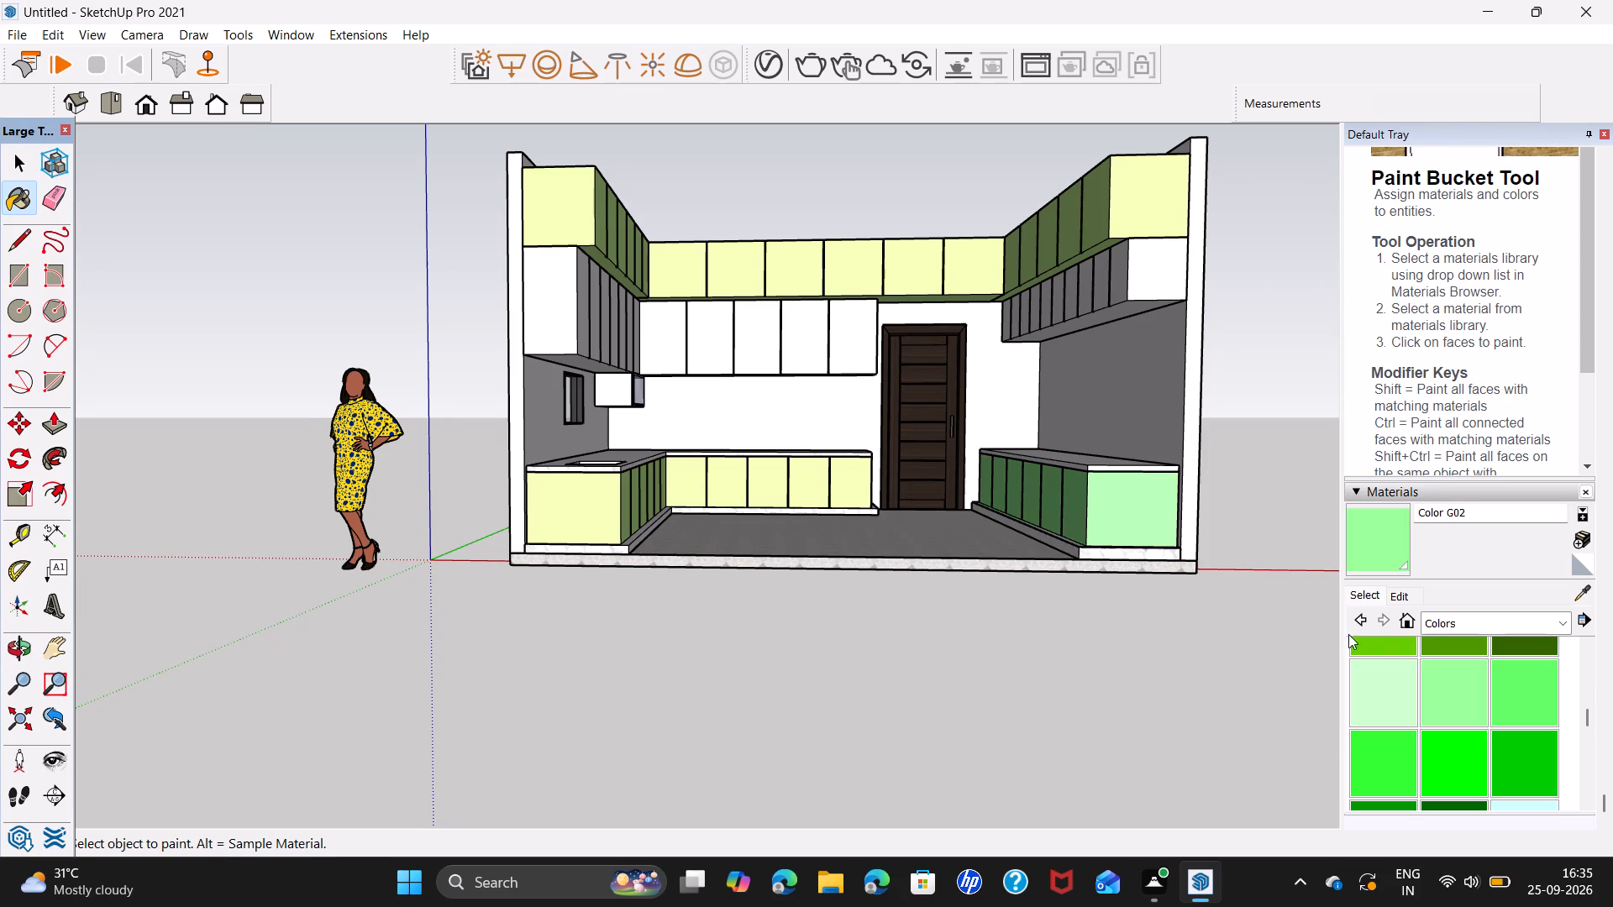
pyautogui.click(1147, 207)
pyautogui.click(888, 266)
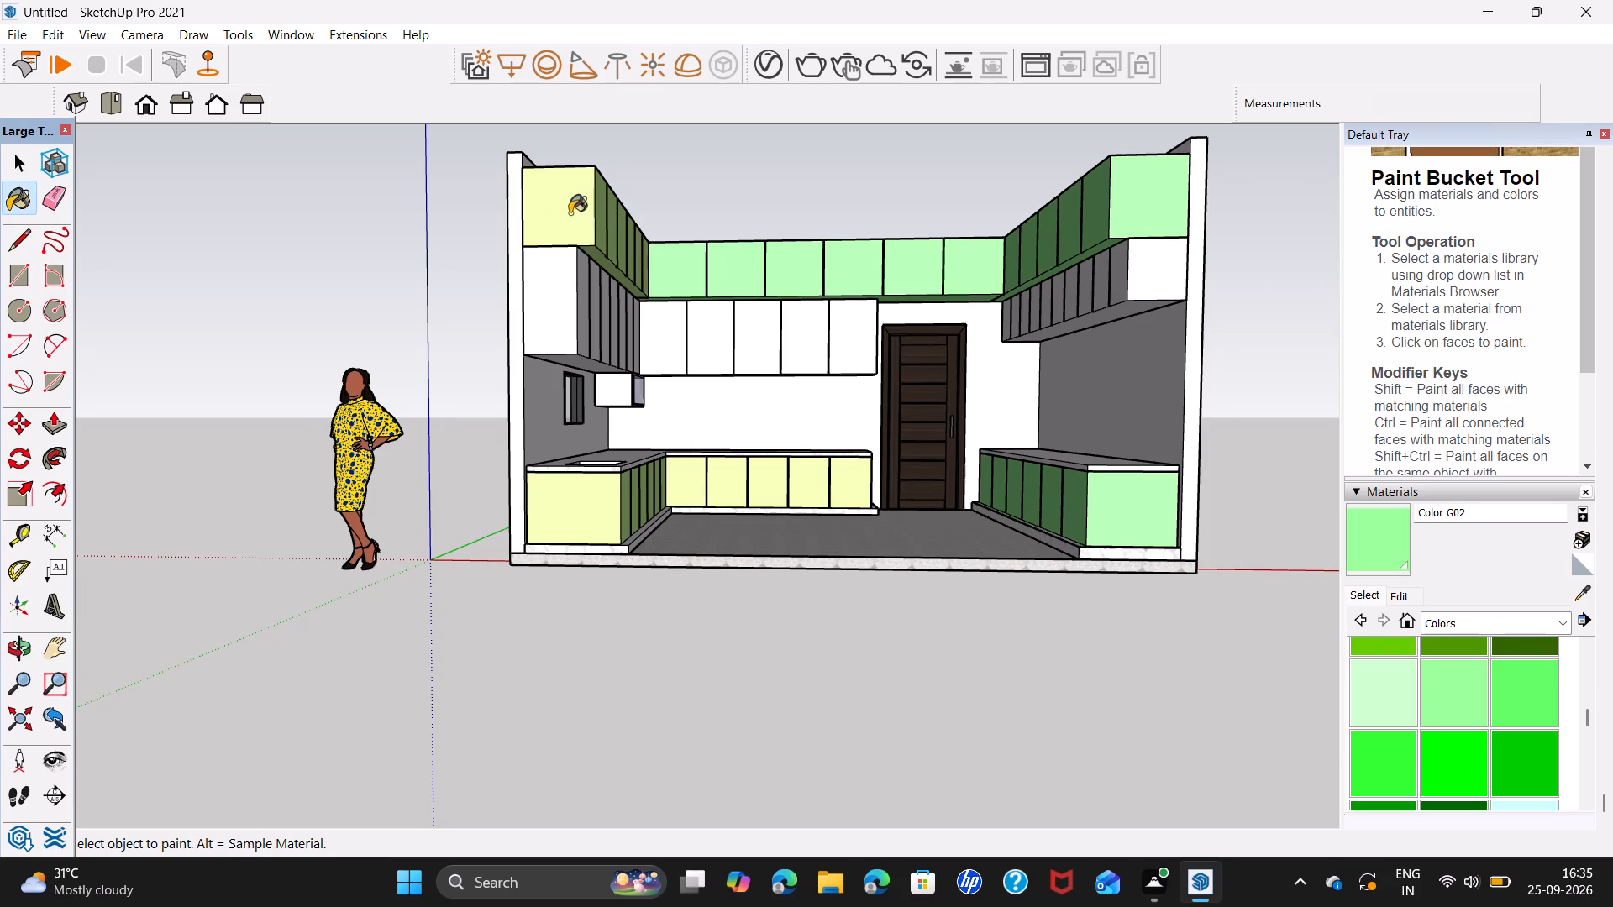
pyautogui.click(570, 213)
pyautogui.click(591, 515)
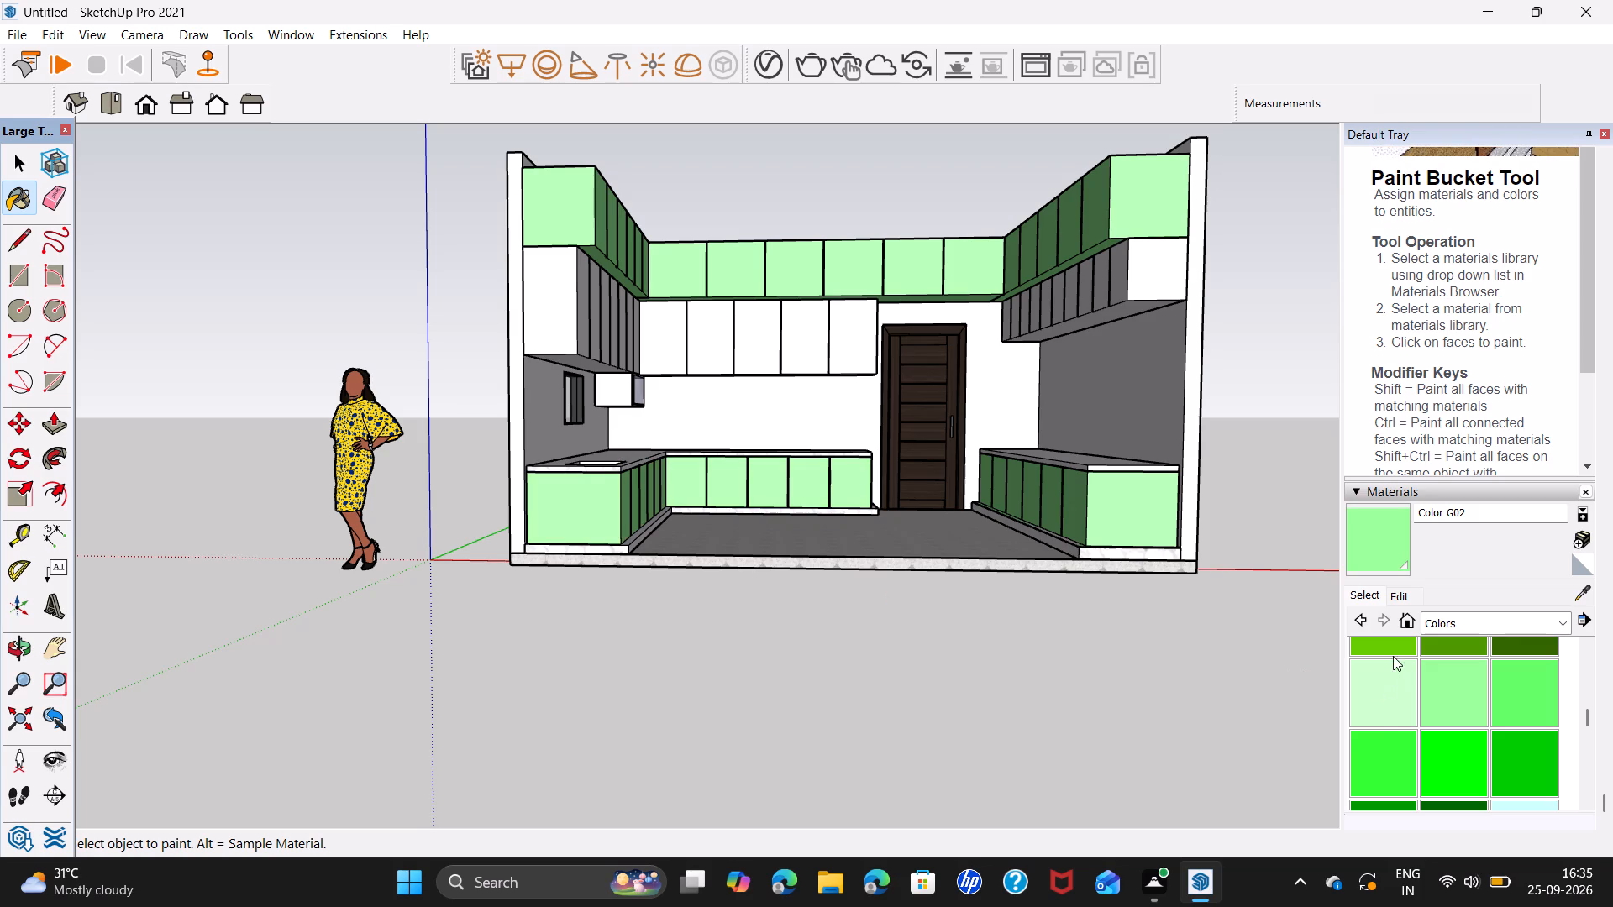
# Repaint the base cabinets and the uppermost row of wall cabinets with the paler Color G01.
pyautogui.click(1384, 684)
pyautogui.click(1113, 527)
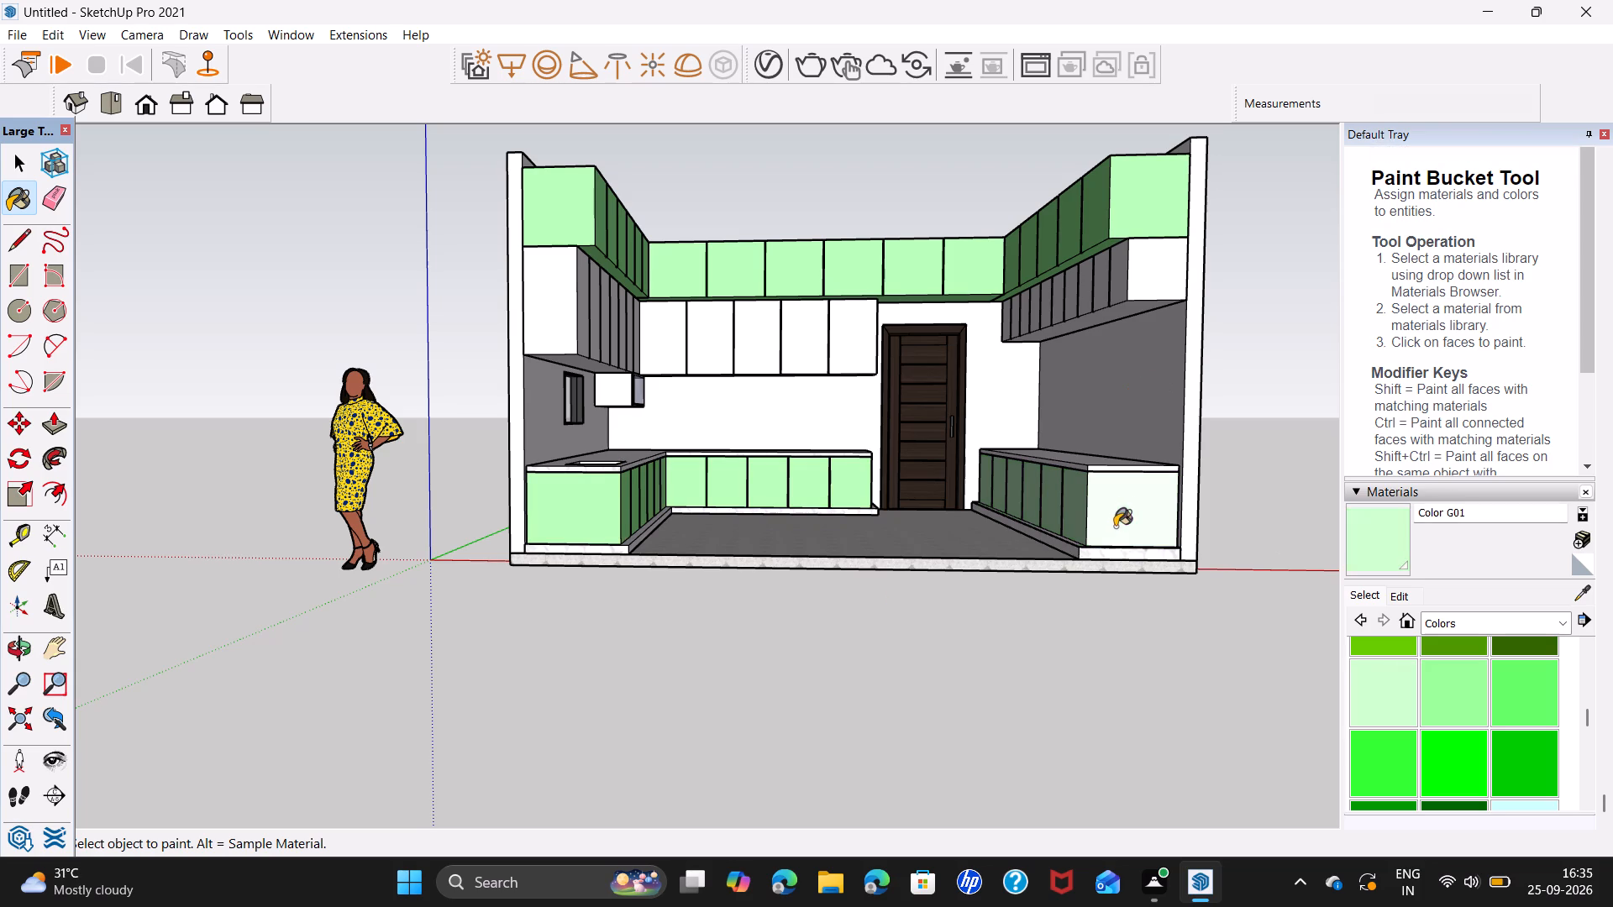
pyautogui.click(1144, 196)
pyautogui.click(918, 260)
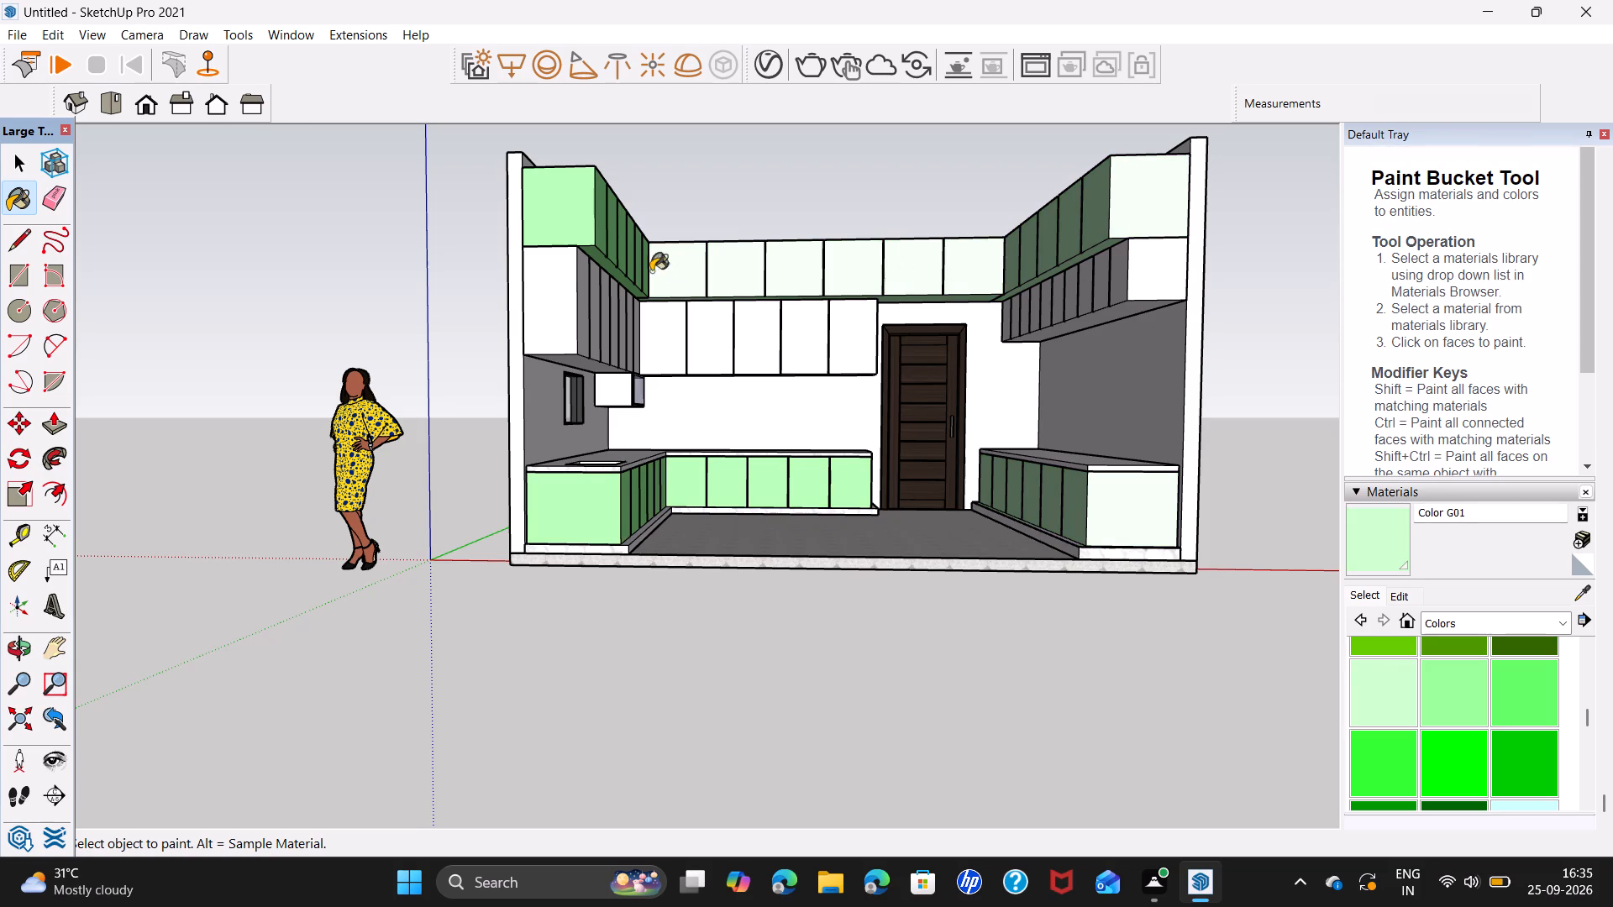
pyautogui.click(582, 229)
pyautogui.click(602, 528)
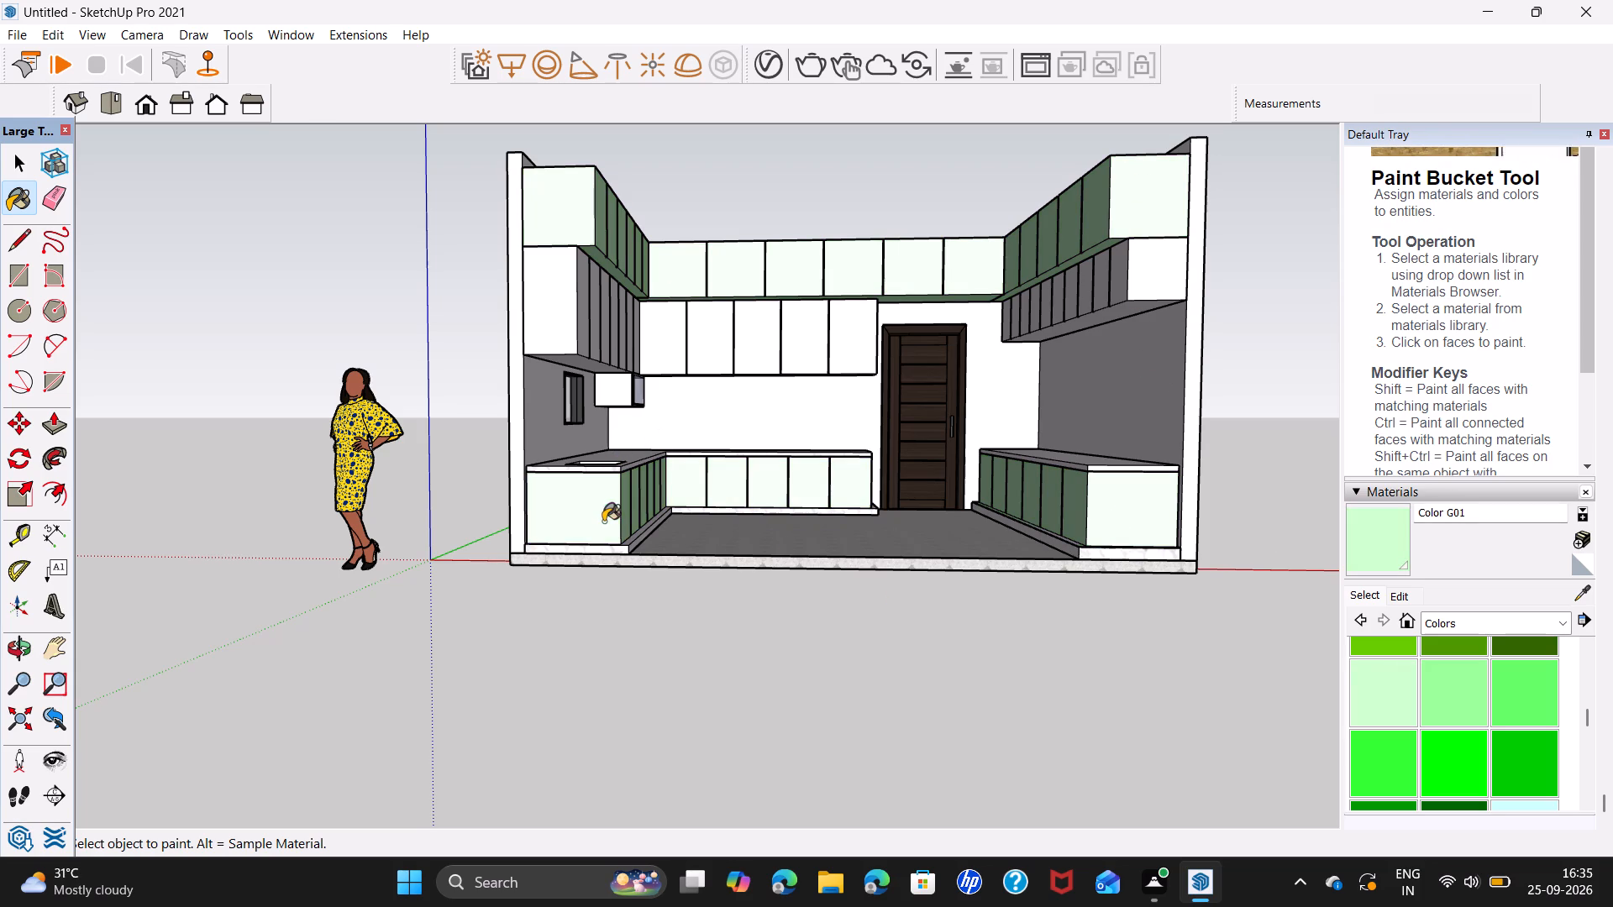
pyautogui.press('space')
# Repaint the base cabinets on the sink run and on the opposite straight run with Color J01.
pyautogui.scroll(3, 1105, 508)
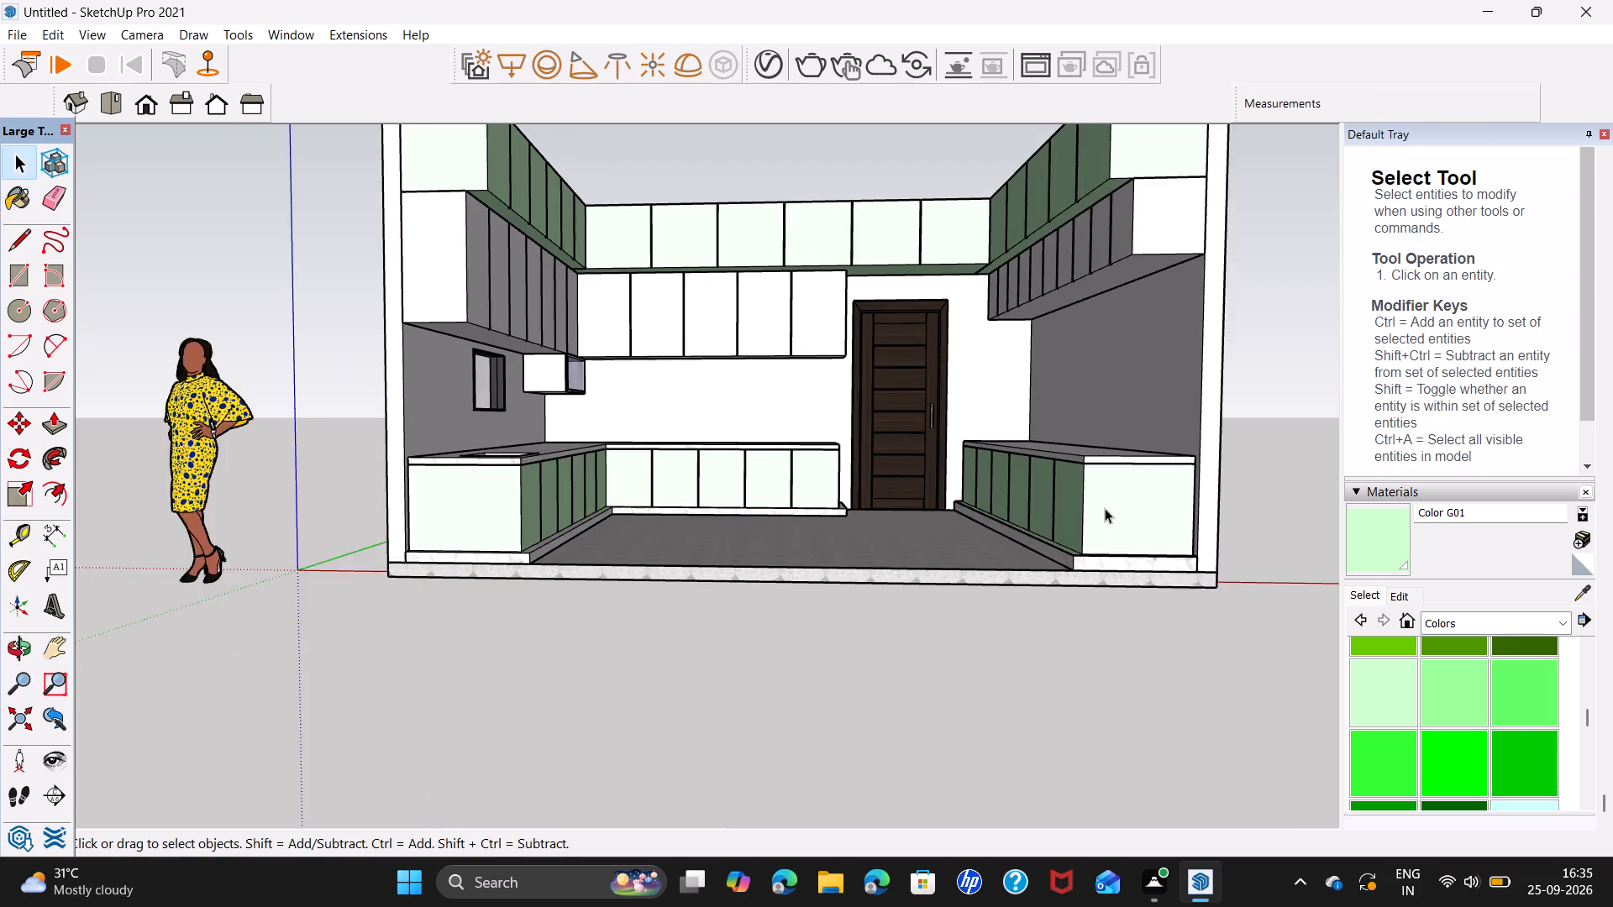
pyautogui.moveTo(852, 527); pyautogui.dragTo(857, 649, button='middle')
pyautogui.scroll(1, 857, 649)
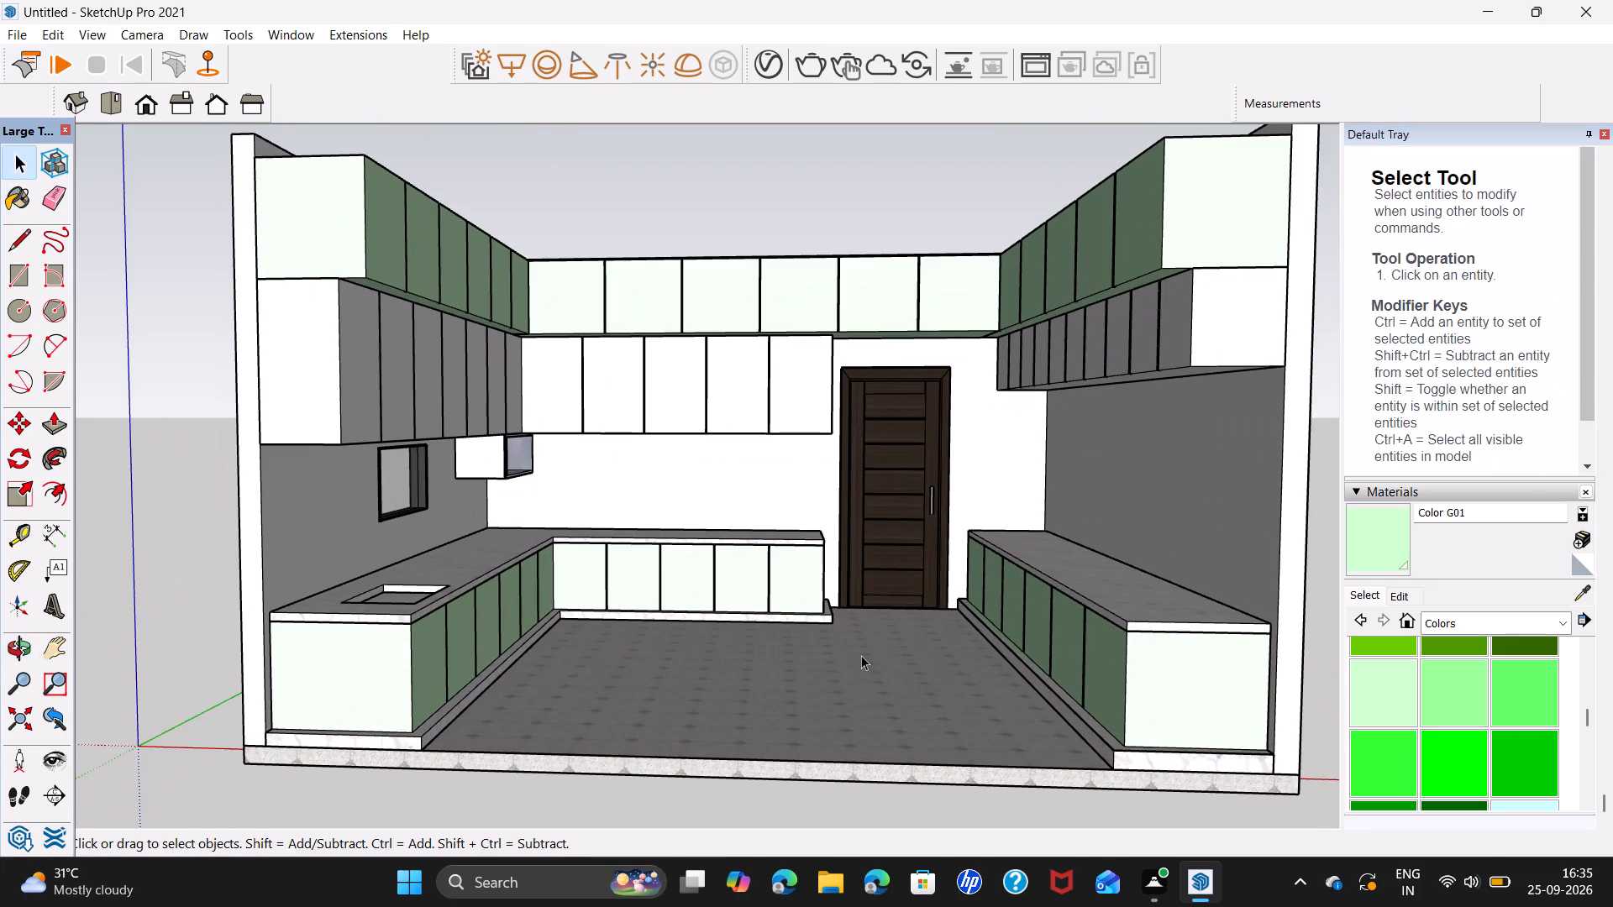
pyautogui.middleClick(861, 655)
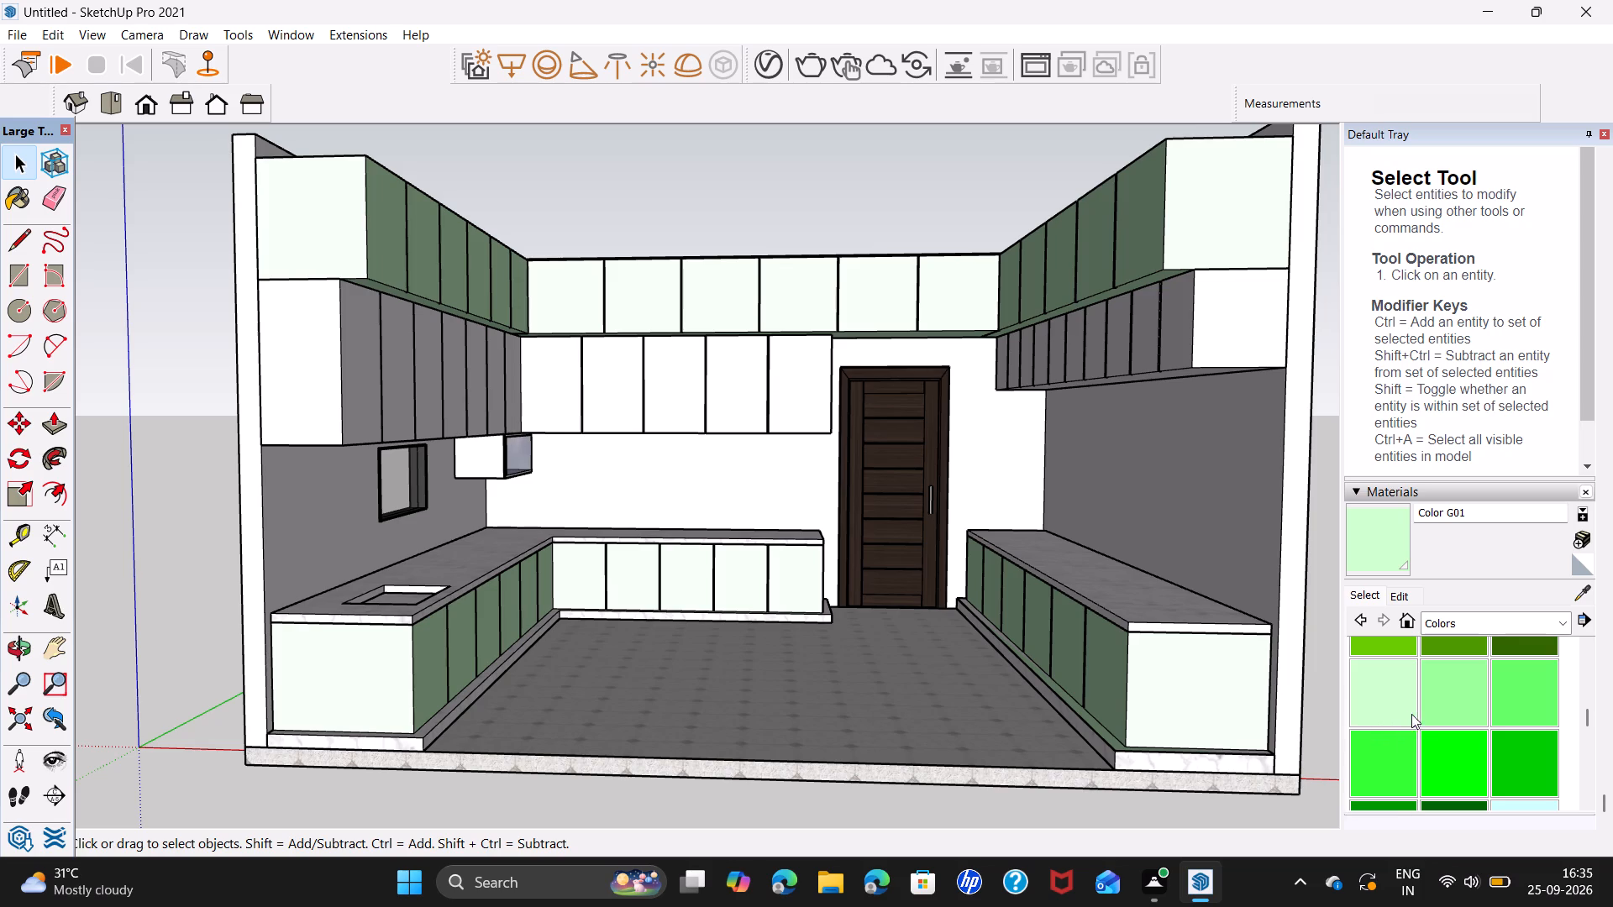
pyautogui.scroll(-2, 1421, 718)
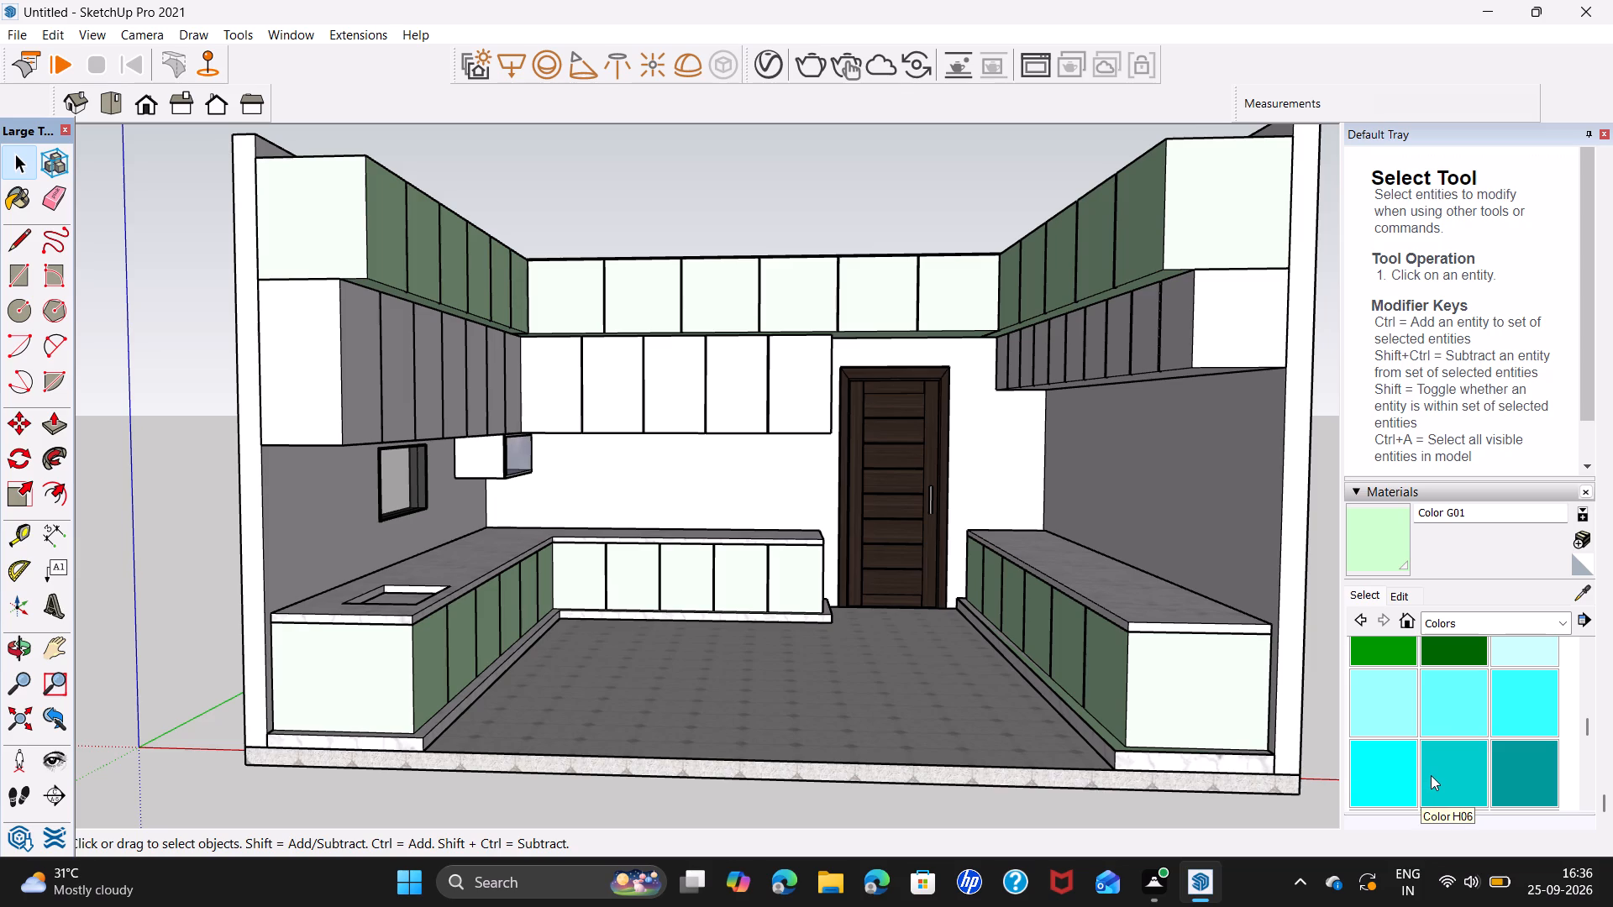
pyautogui.scroll(-2, 1431, 775)
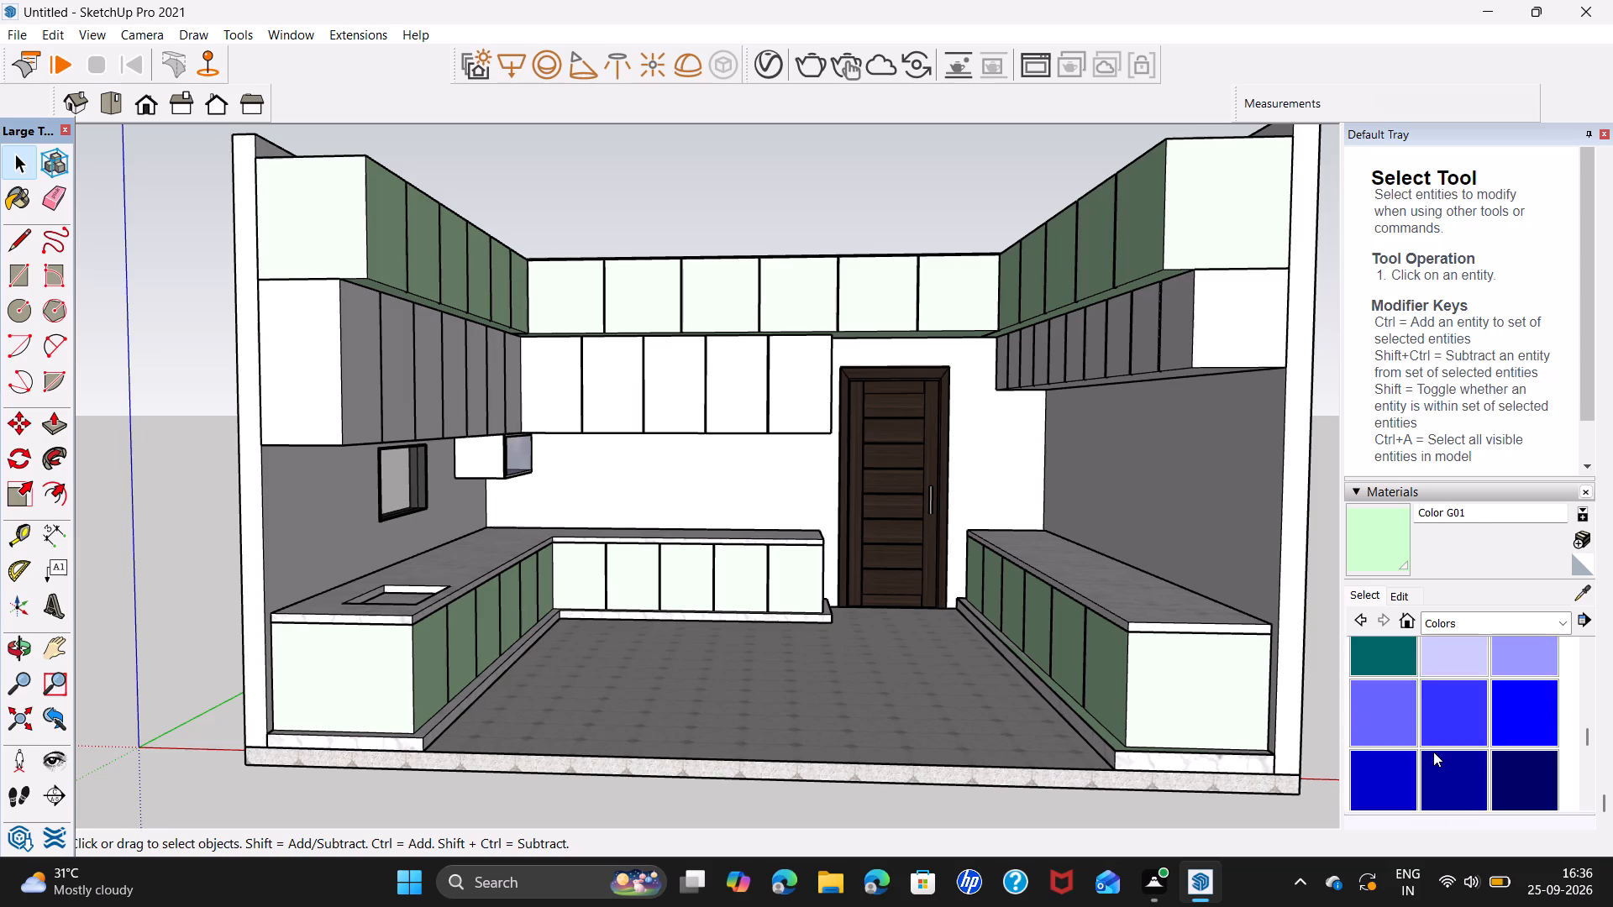
pyautogui.scroll(-5, 1433, 752)
pyautogui.scroll(3, 1433, 752)
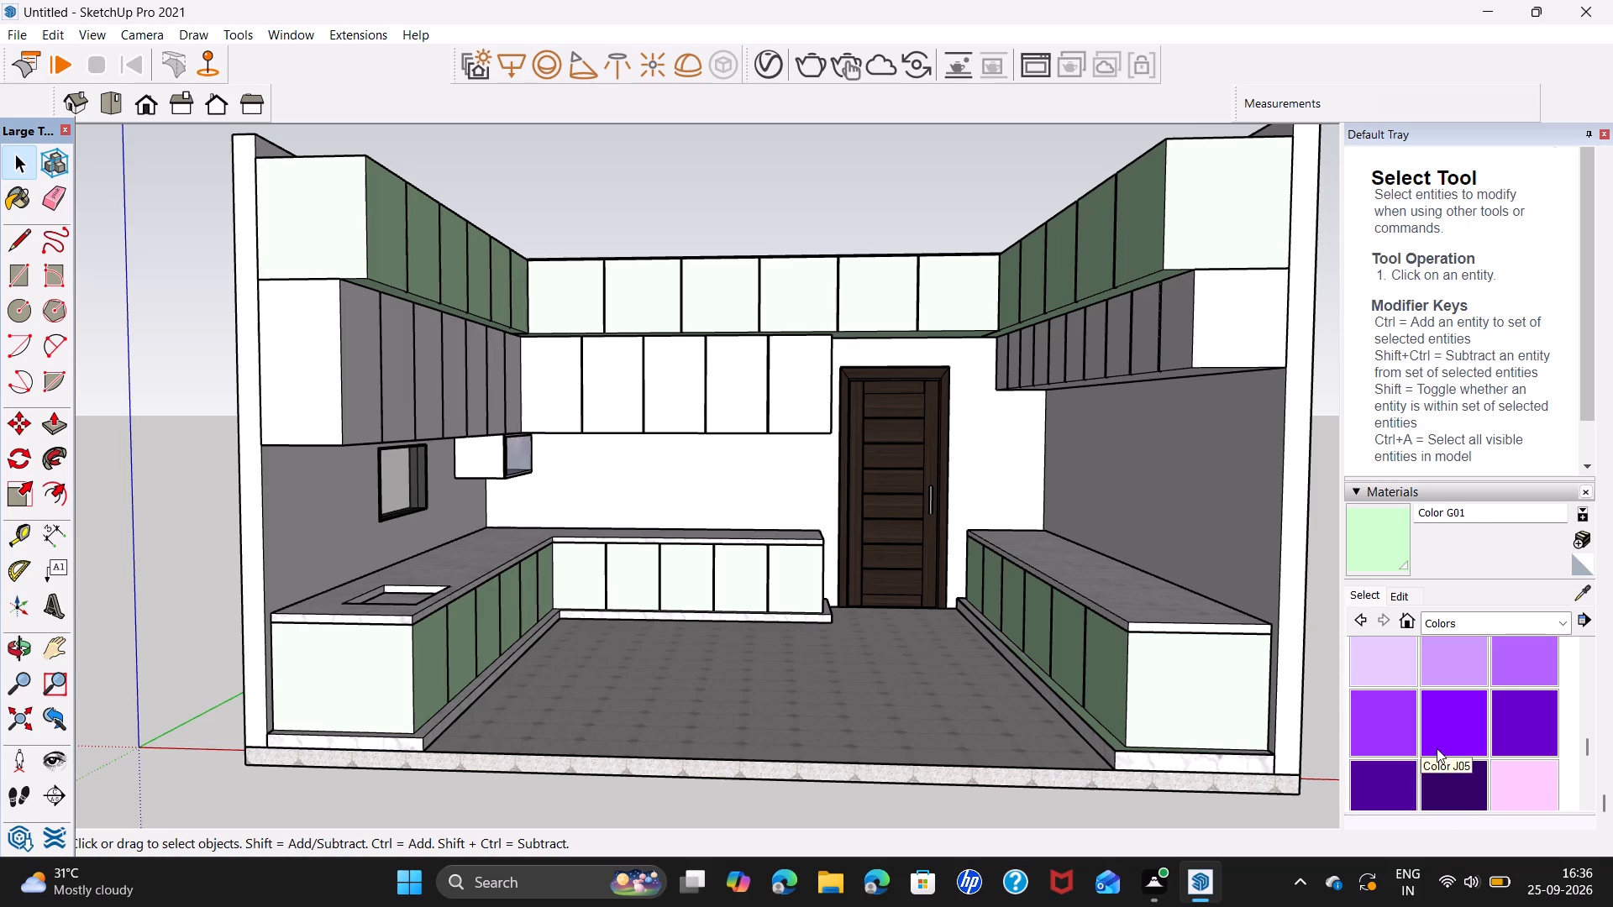
pyautogui.scroll(1, 1437, 748)
pyautogui.click(1390, 747)
pyautogui.click(1189, 692)
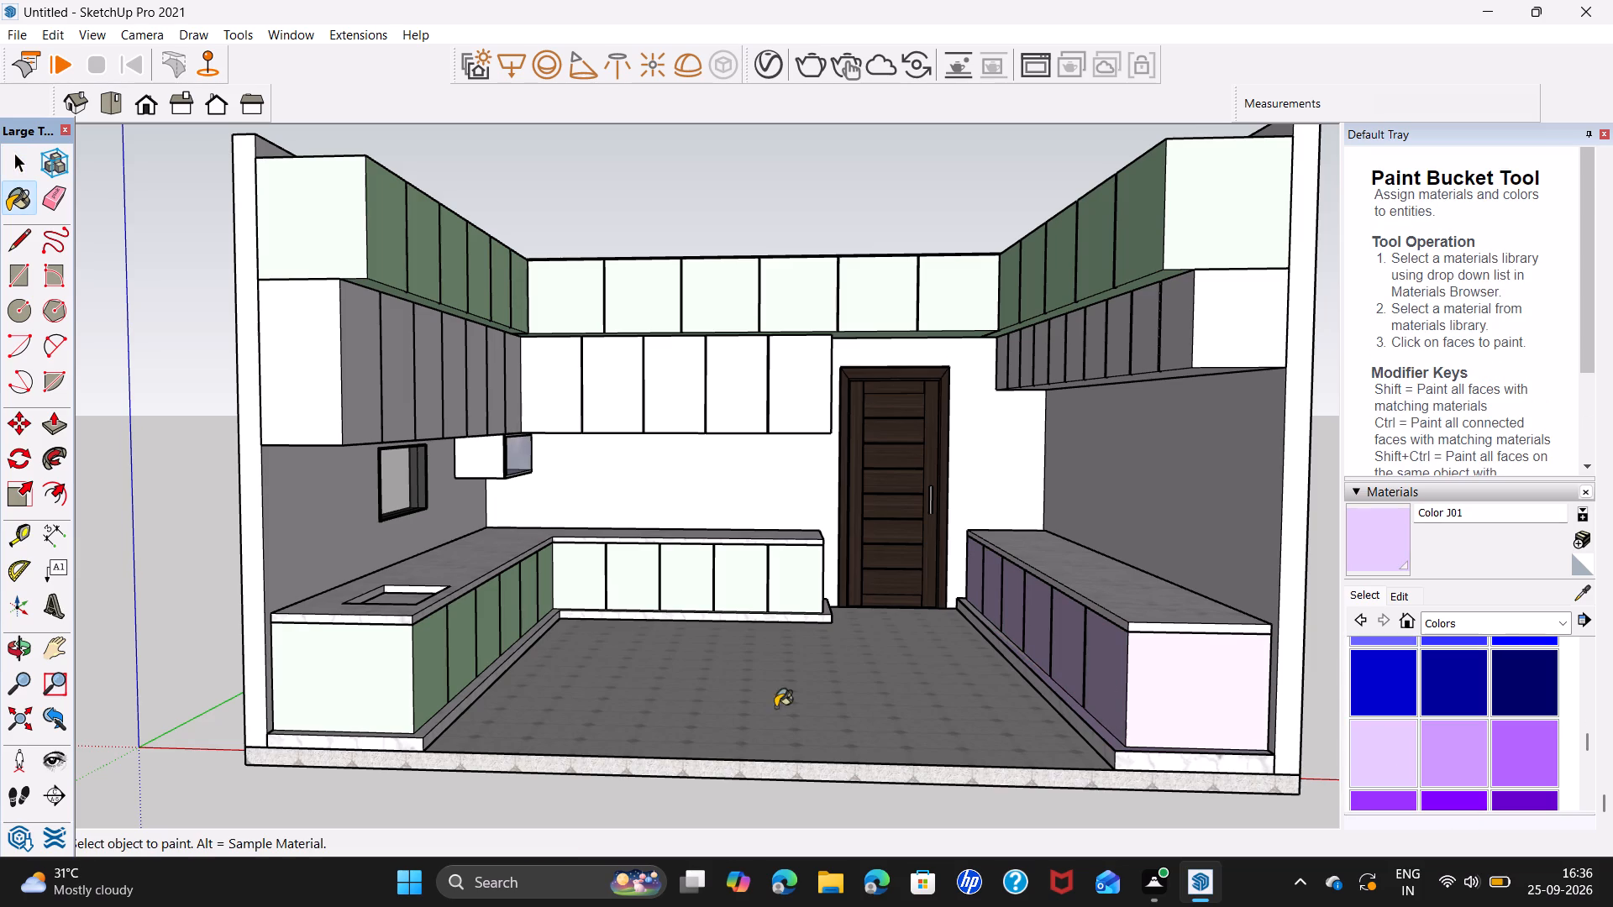
pyautogui.click(388, 667)
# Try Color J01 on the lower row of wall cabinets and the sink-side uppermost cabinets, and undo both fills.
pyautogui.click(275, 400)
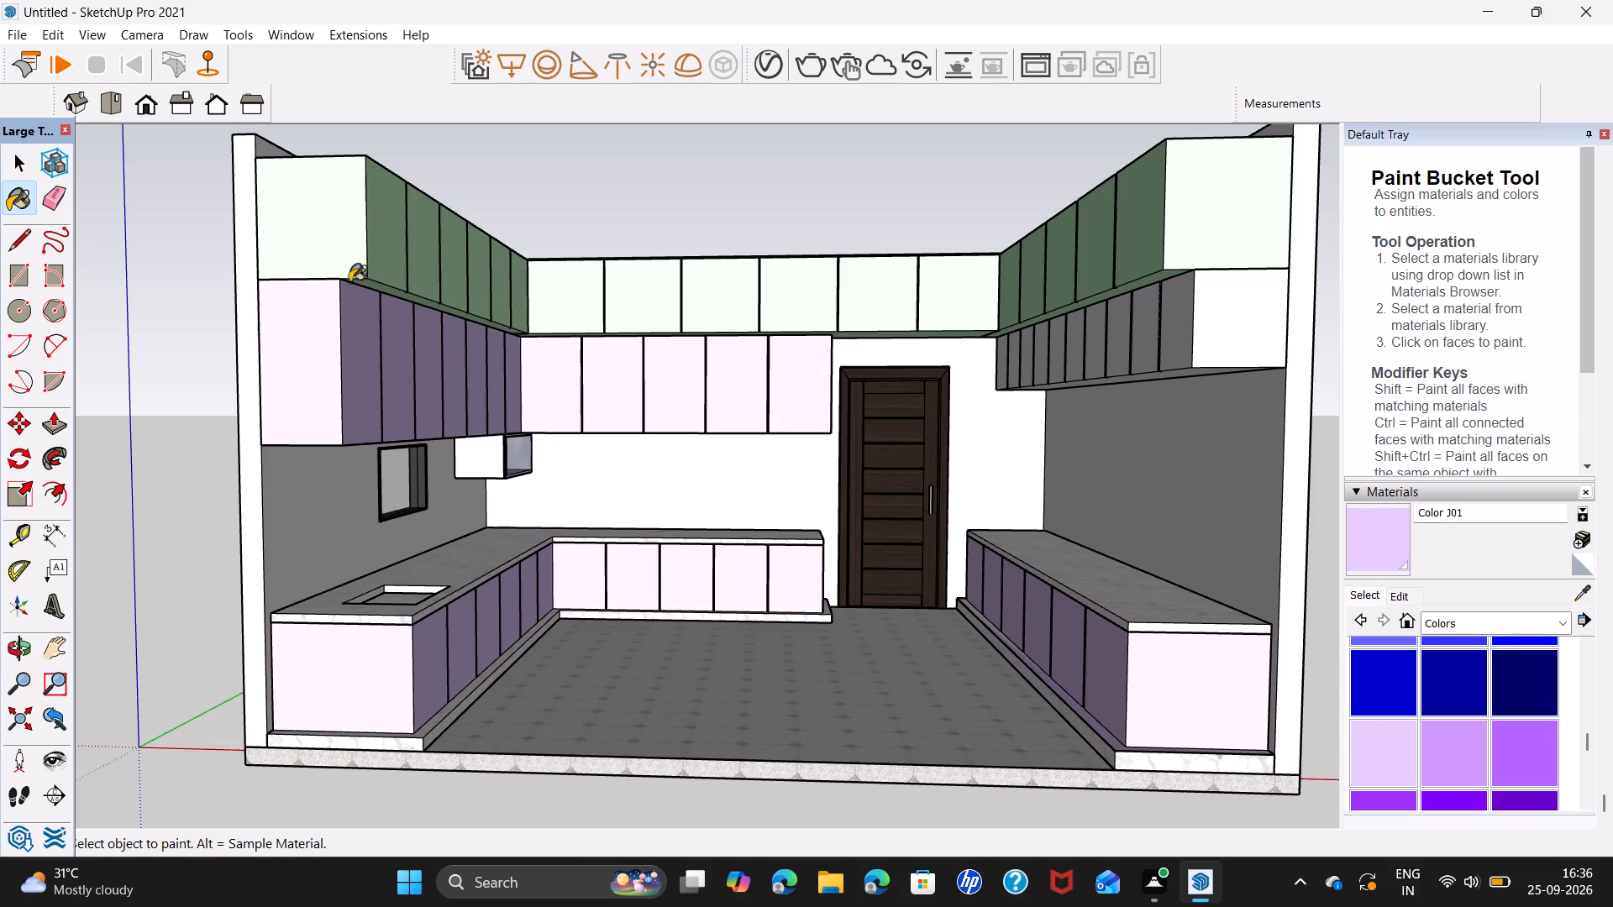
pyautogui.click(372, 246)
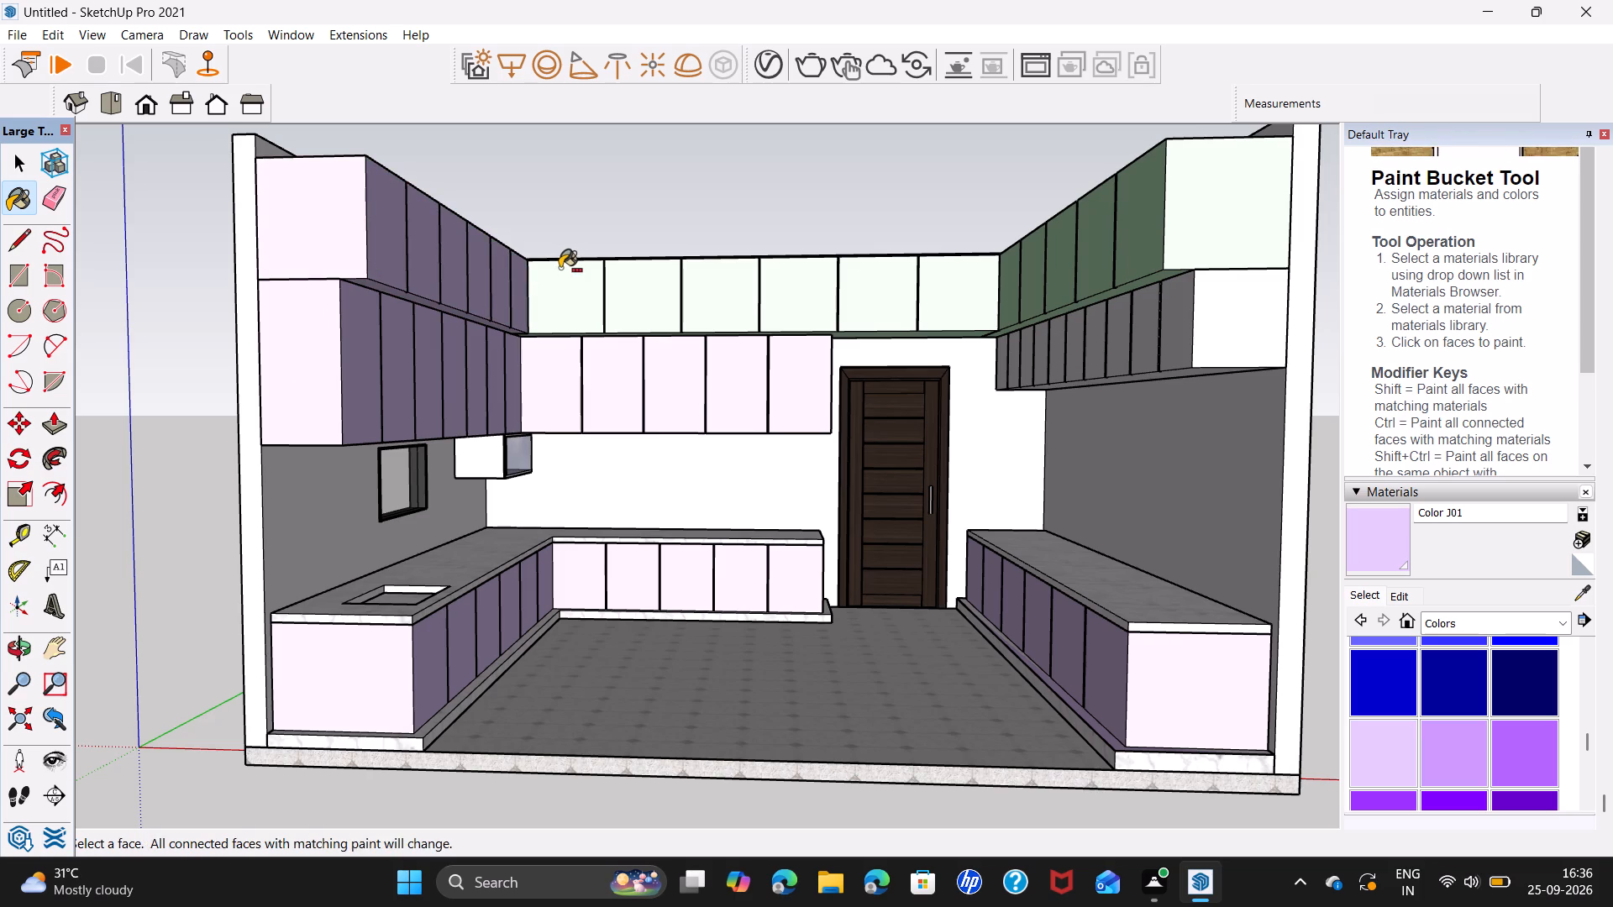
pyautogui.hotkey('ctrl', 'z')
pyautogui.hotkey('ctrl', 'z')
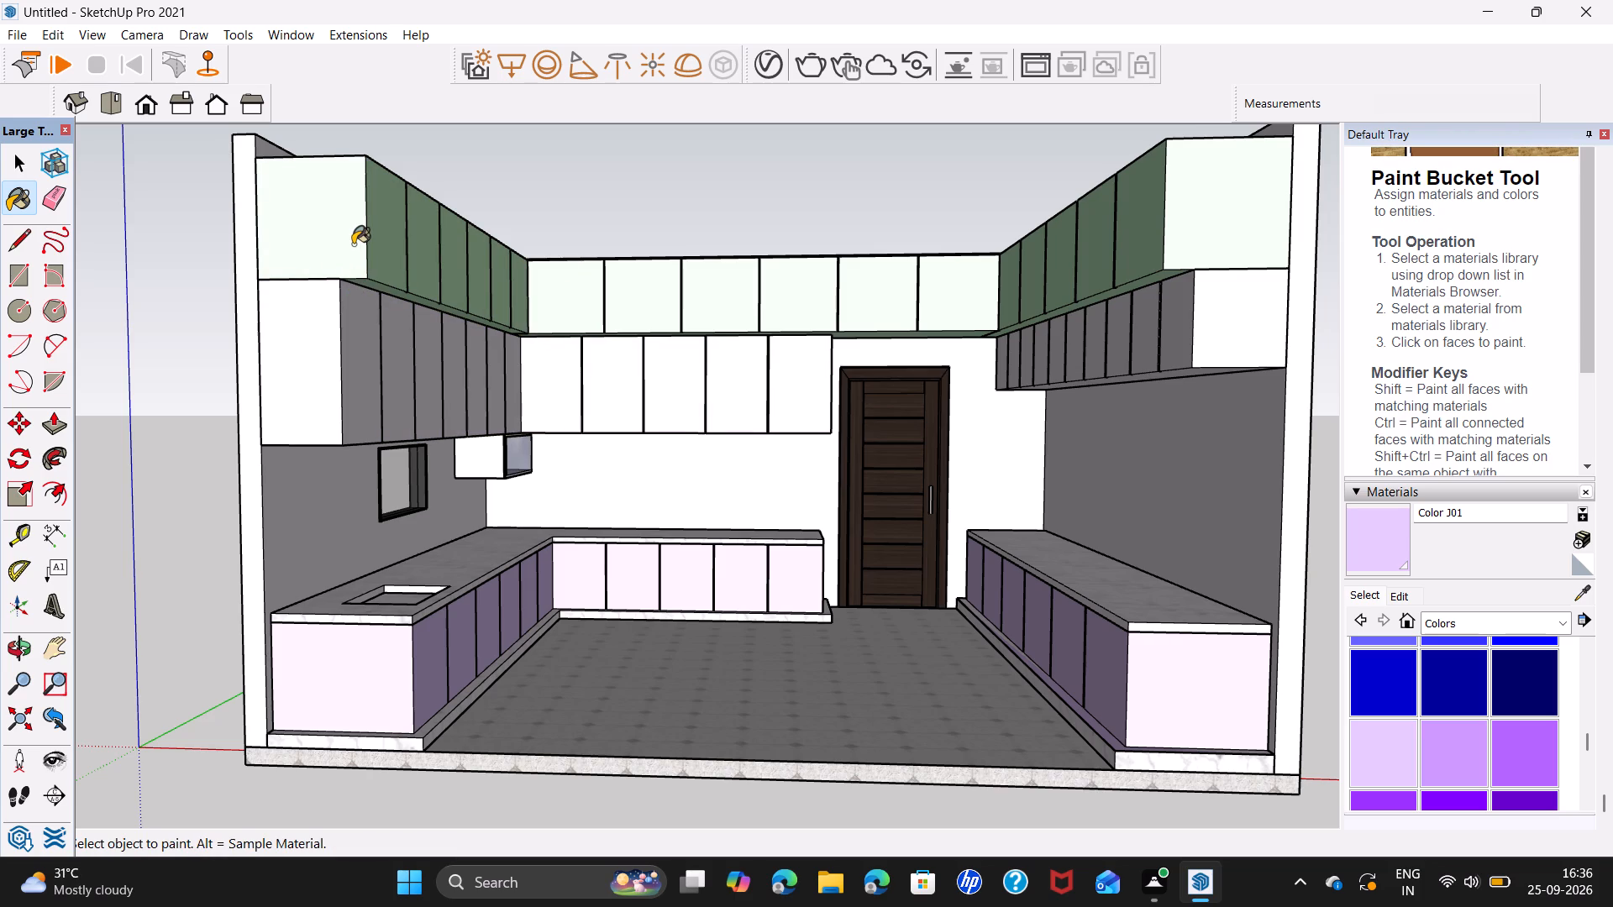
# Repaint the uppermost row of wall cabinets on all three sides with Color J01.
pyautogui.click(353, 244)
pyautogui.click(1225, 214)
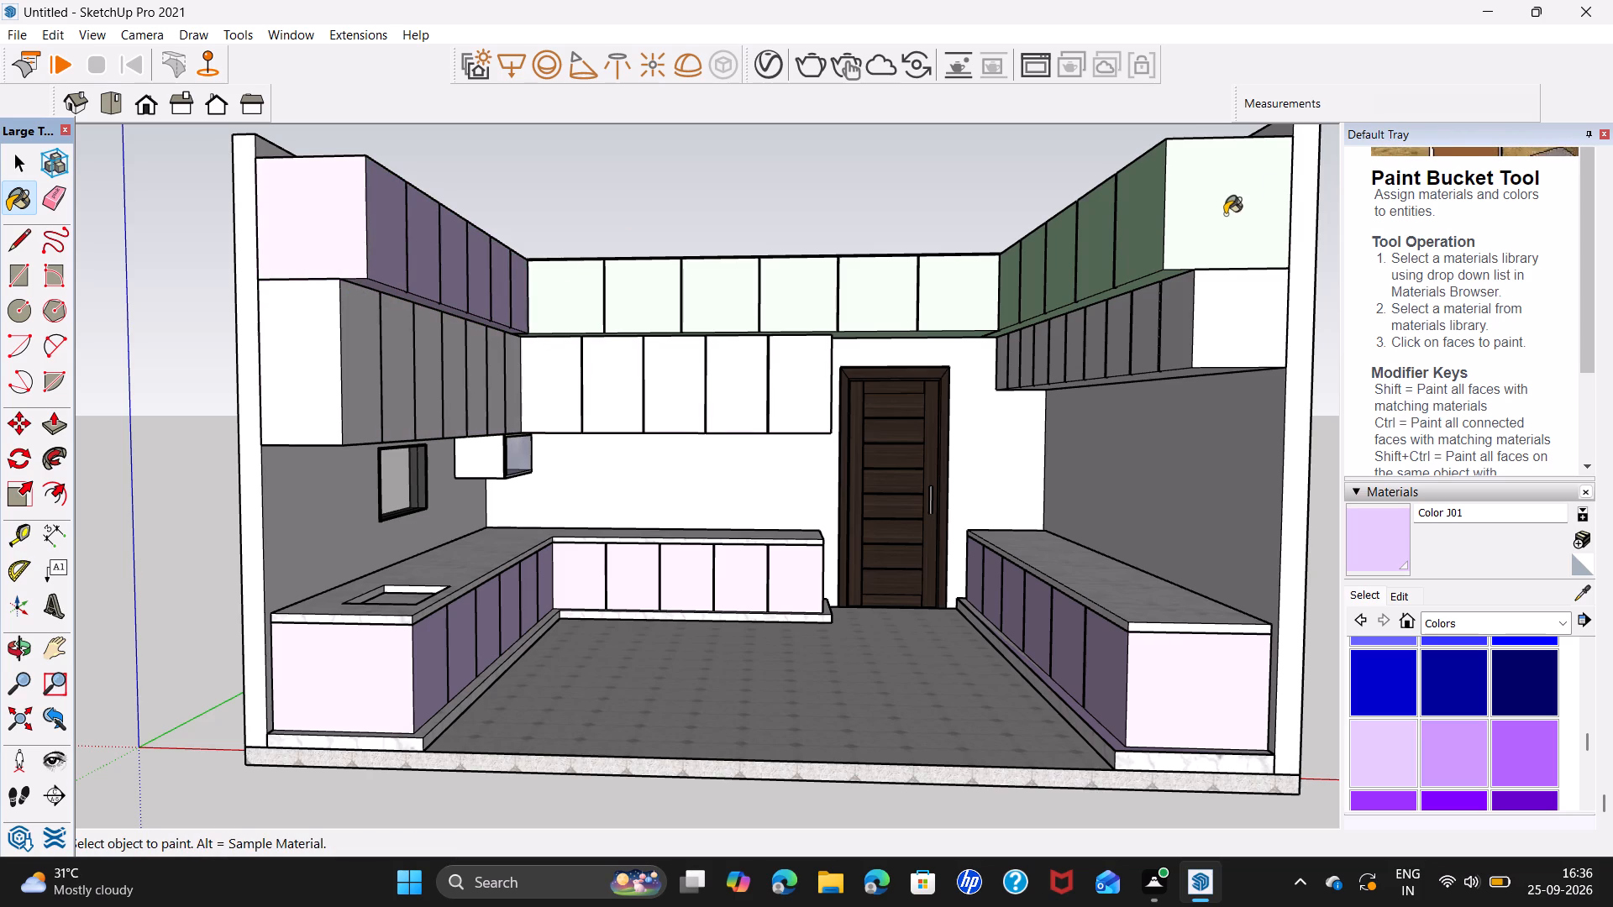
pyautogui.click(962, 277)
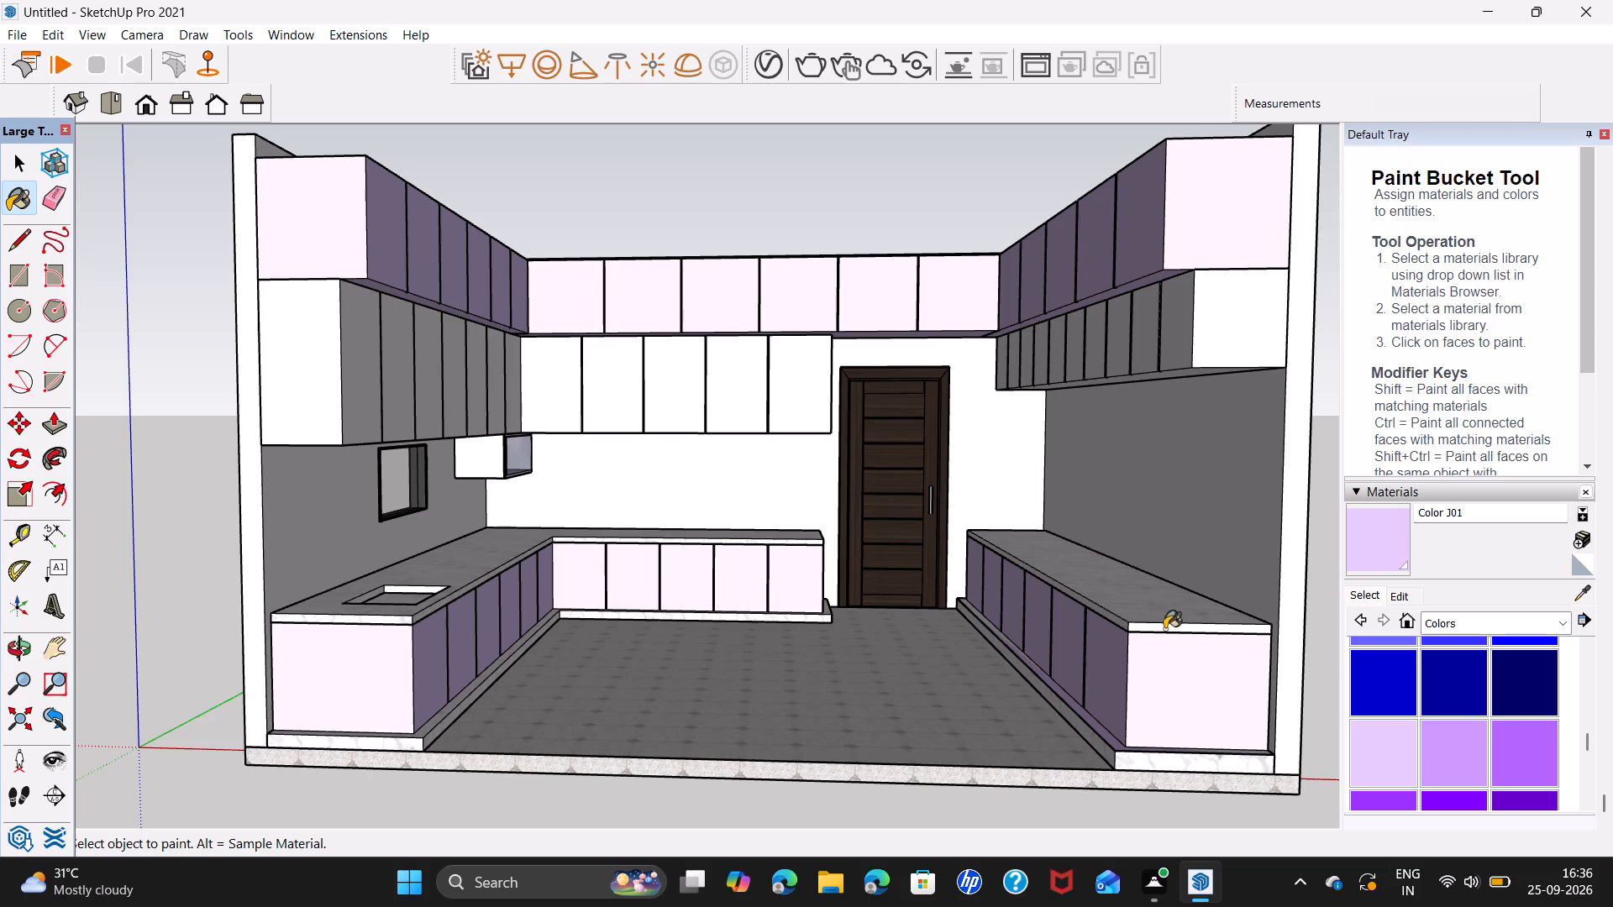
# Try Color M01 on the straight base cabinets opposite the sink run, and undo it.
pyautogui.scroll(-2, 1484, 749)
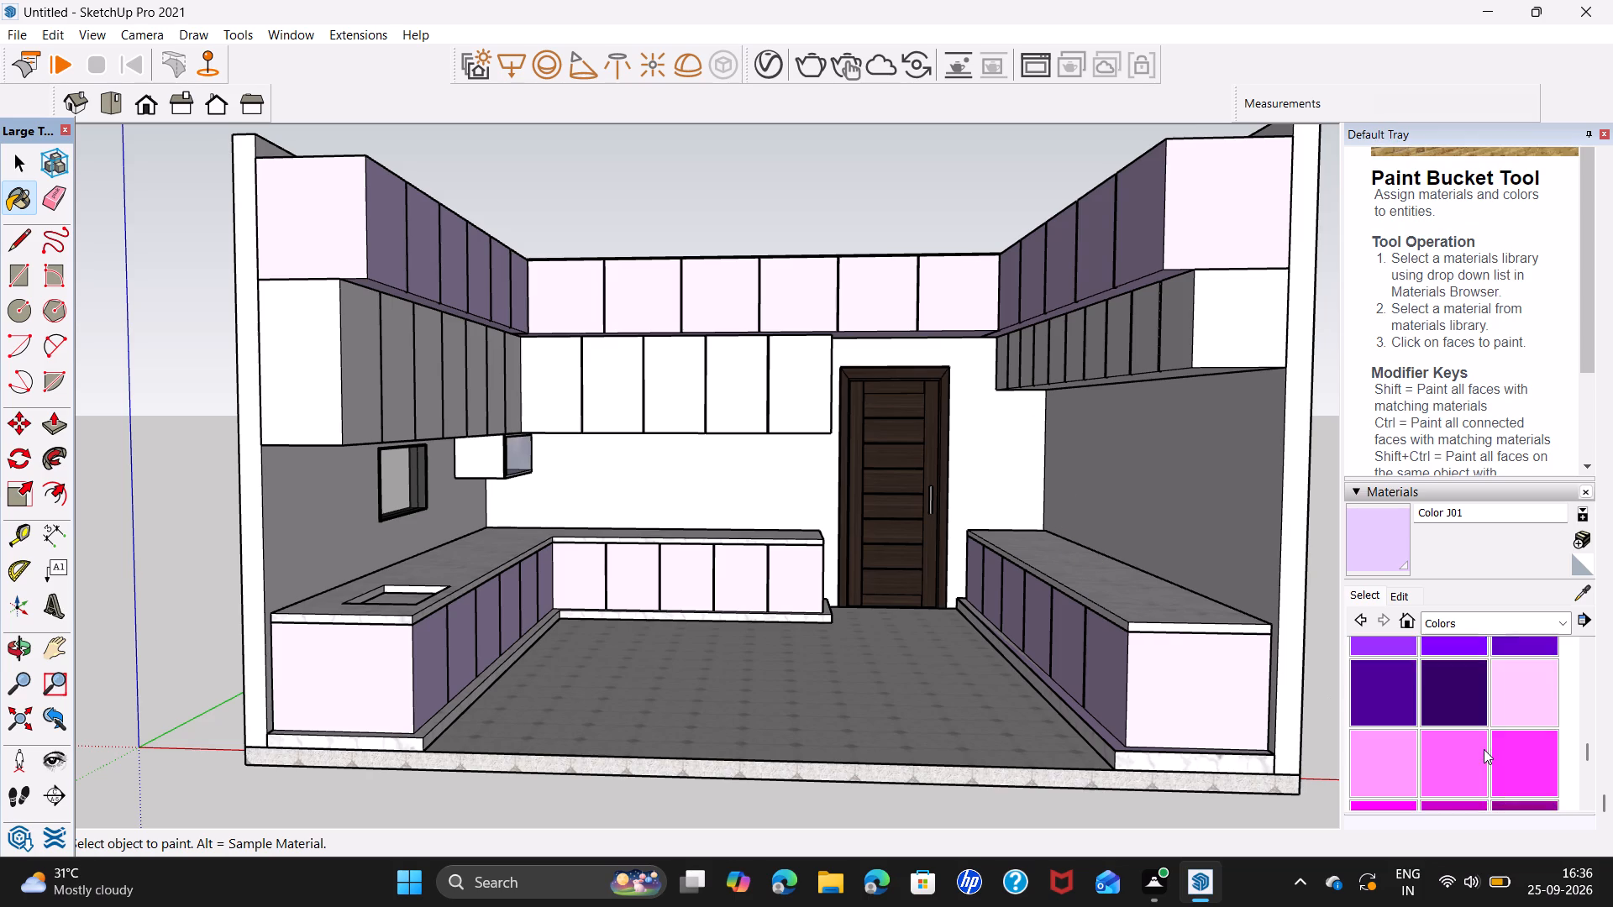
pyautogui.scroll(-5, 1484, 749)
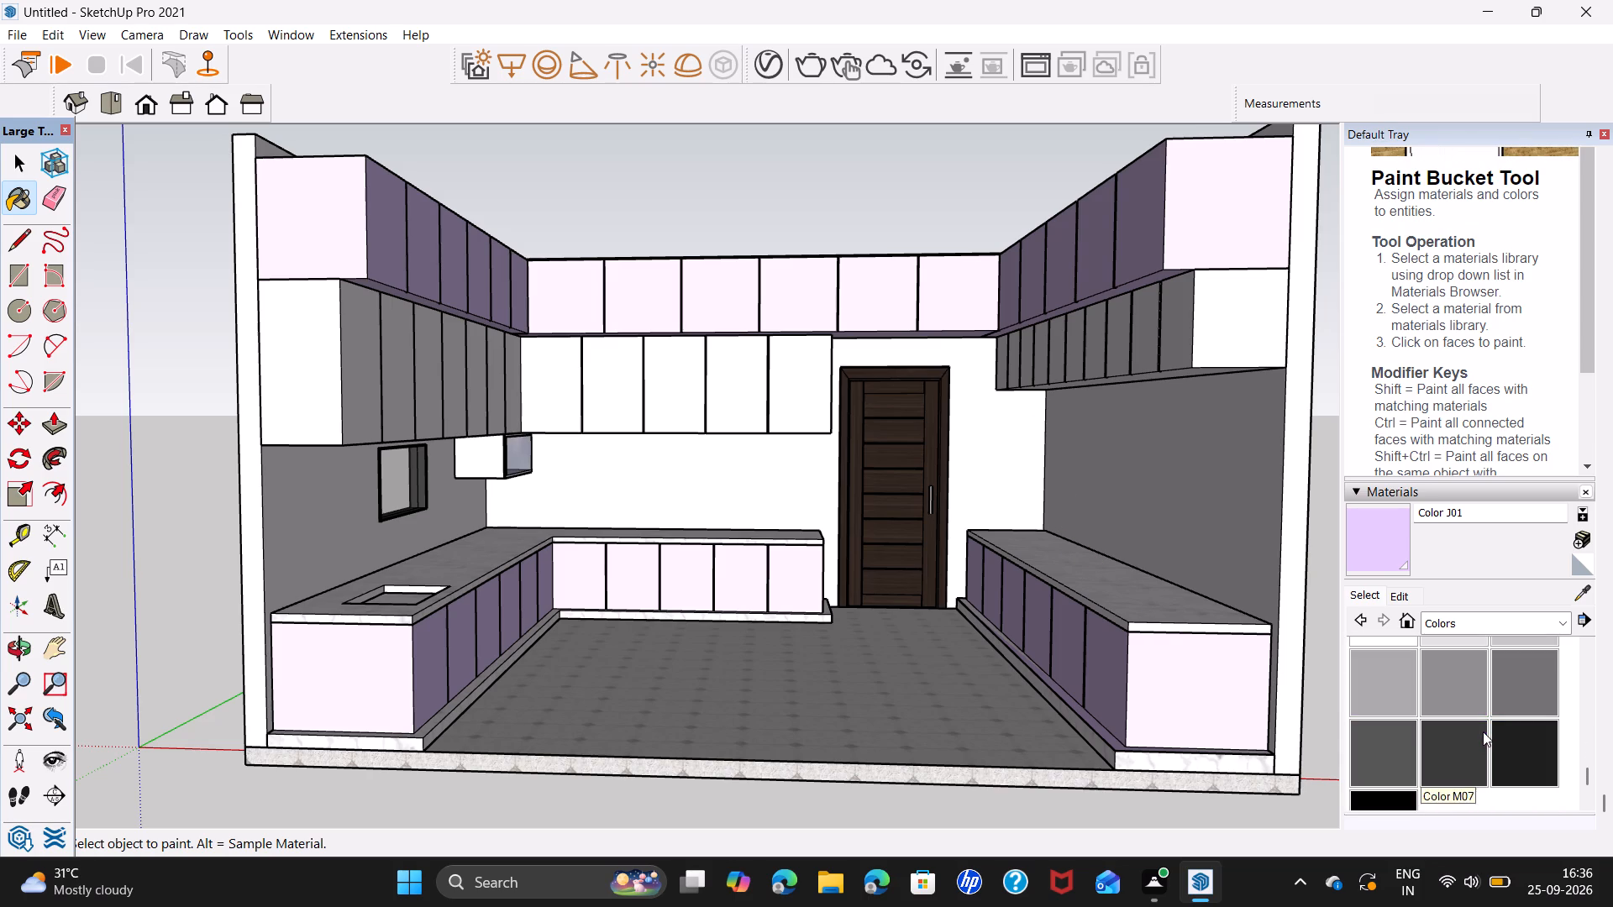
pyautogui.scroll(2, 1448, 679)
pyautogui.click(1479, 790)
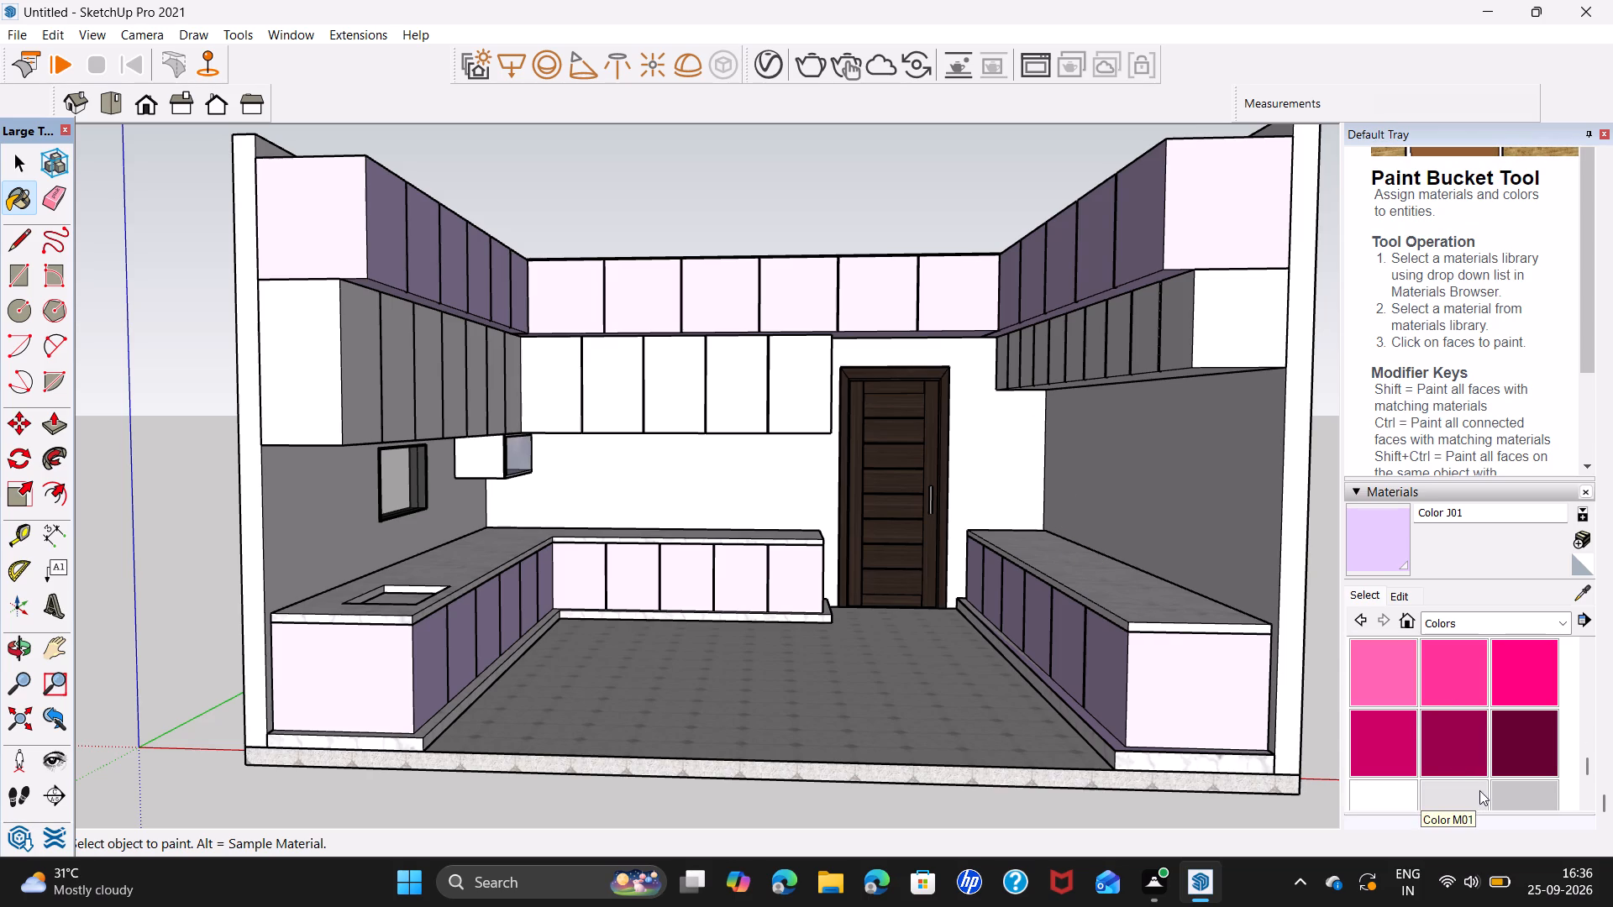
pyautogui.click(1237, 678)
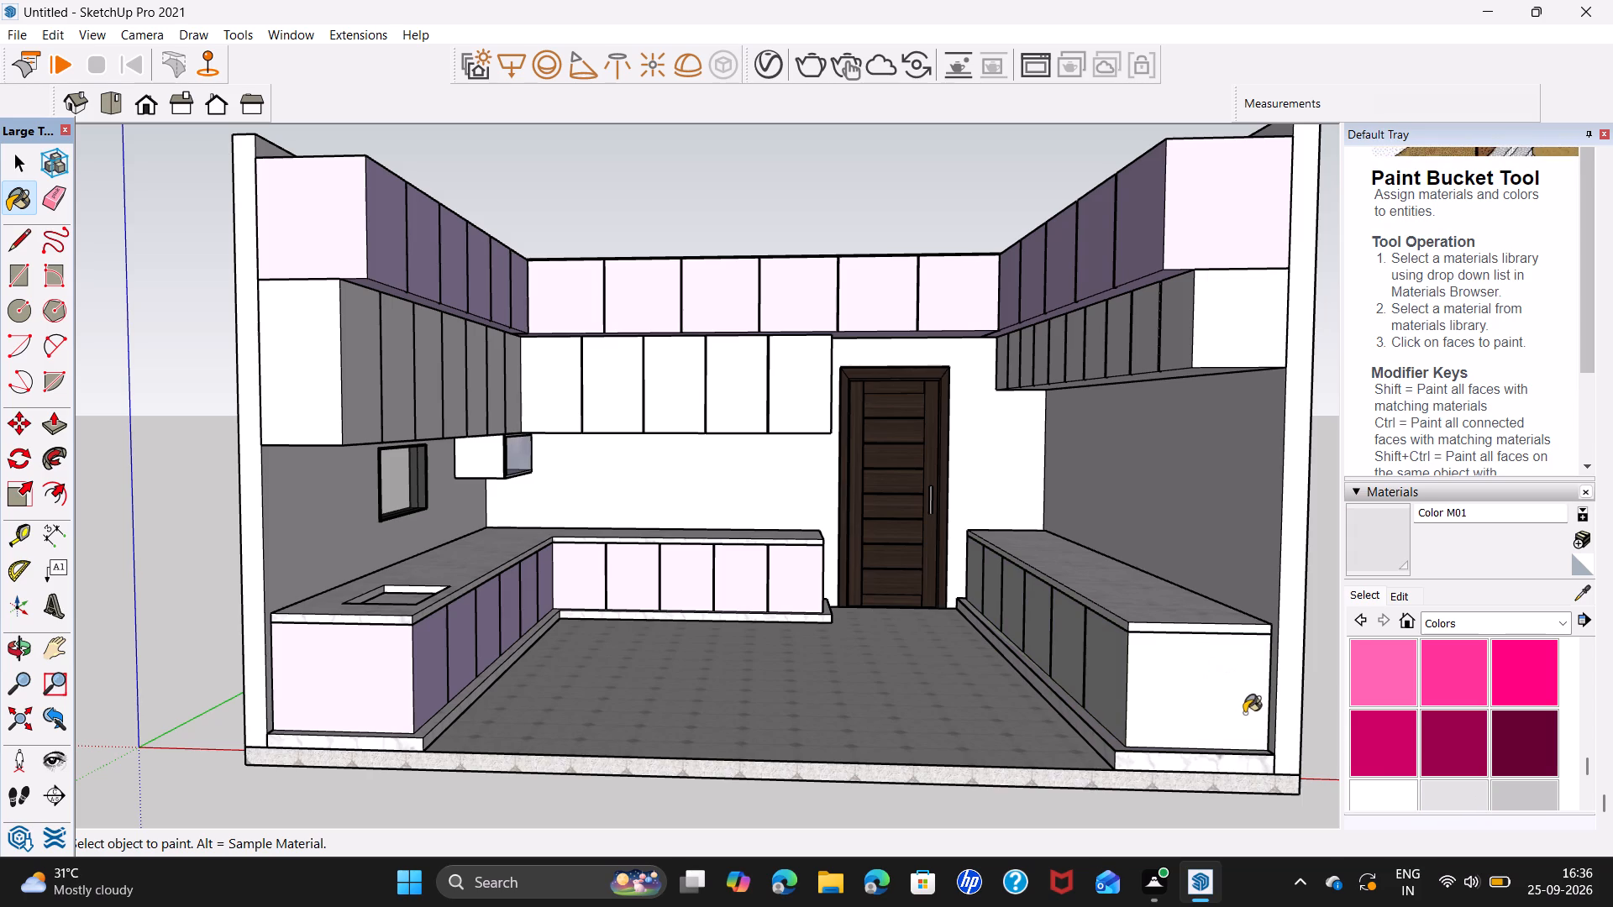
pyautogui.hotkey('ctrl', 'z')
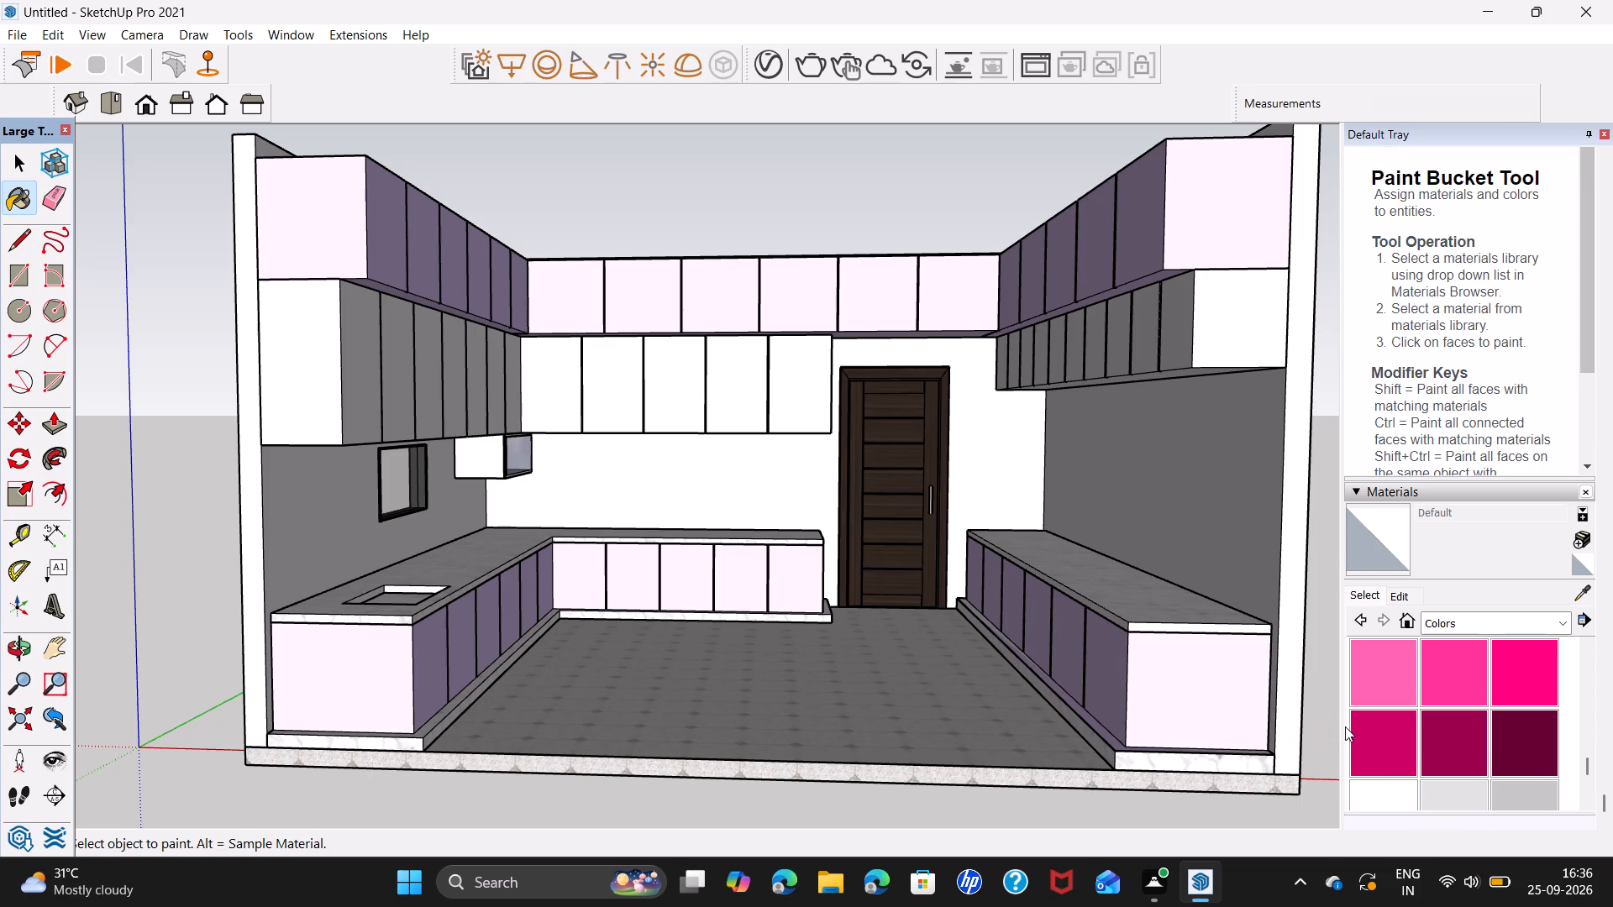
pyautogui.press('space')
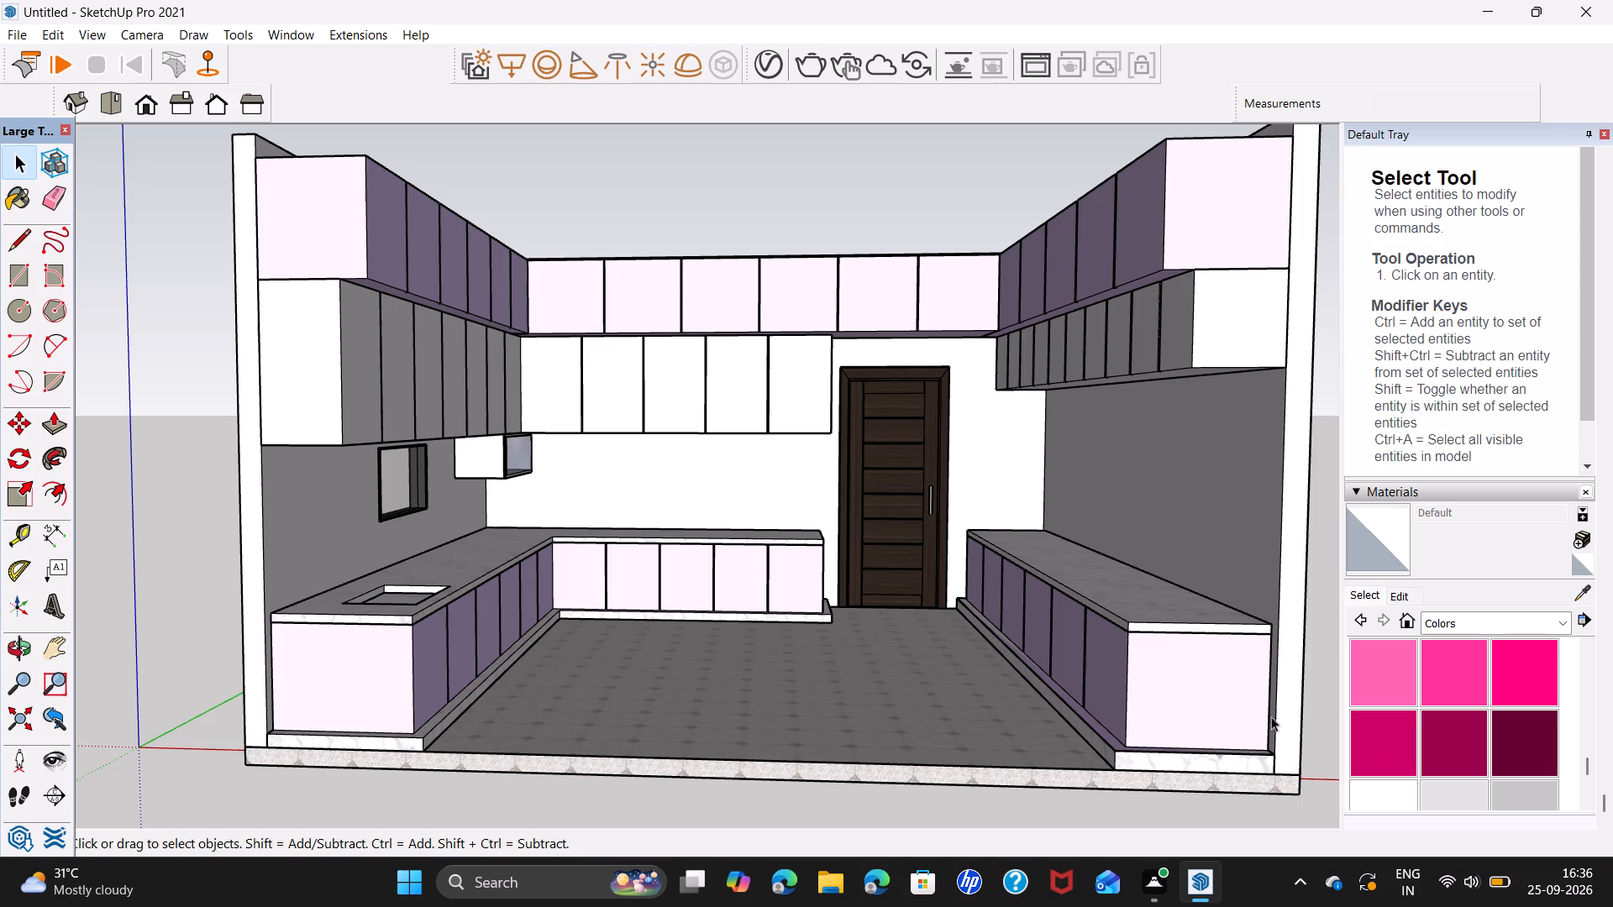
# Paint the lower row of wall cabinets on all three sides with Color E01.
pyautogui.scroll(6, 1447, 714)
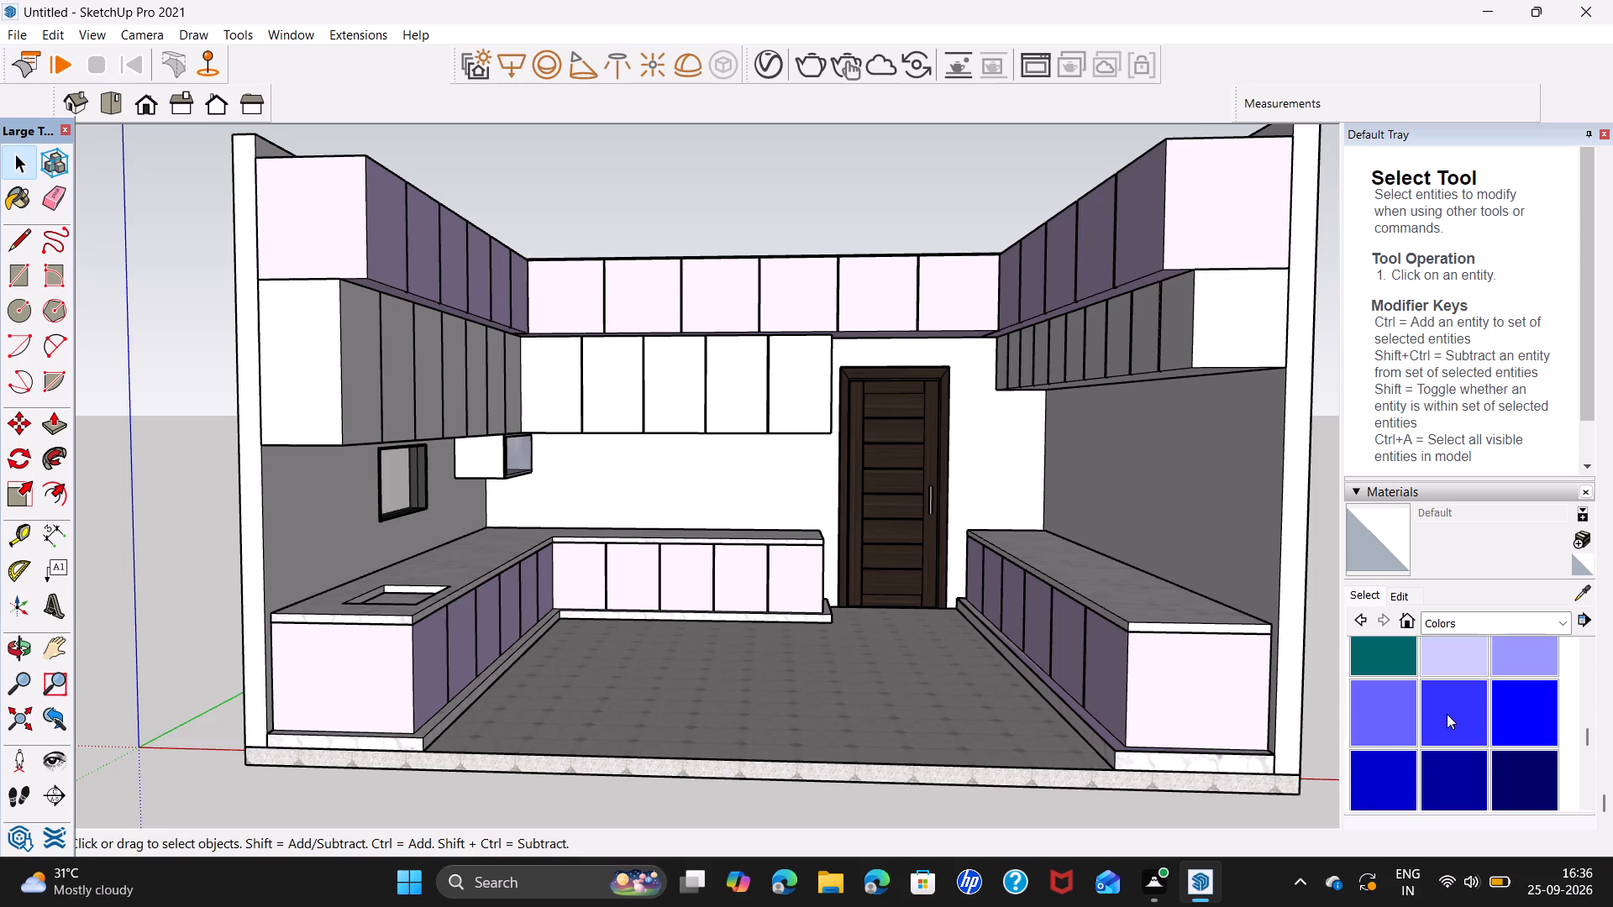
pyautogui.scroll(6, 1447, 714)
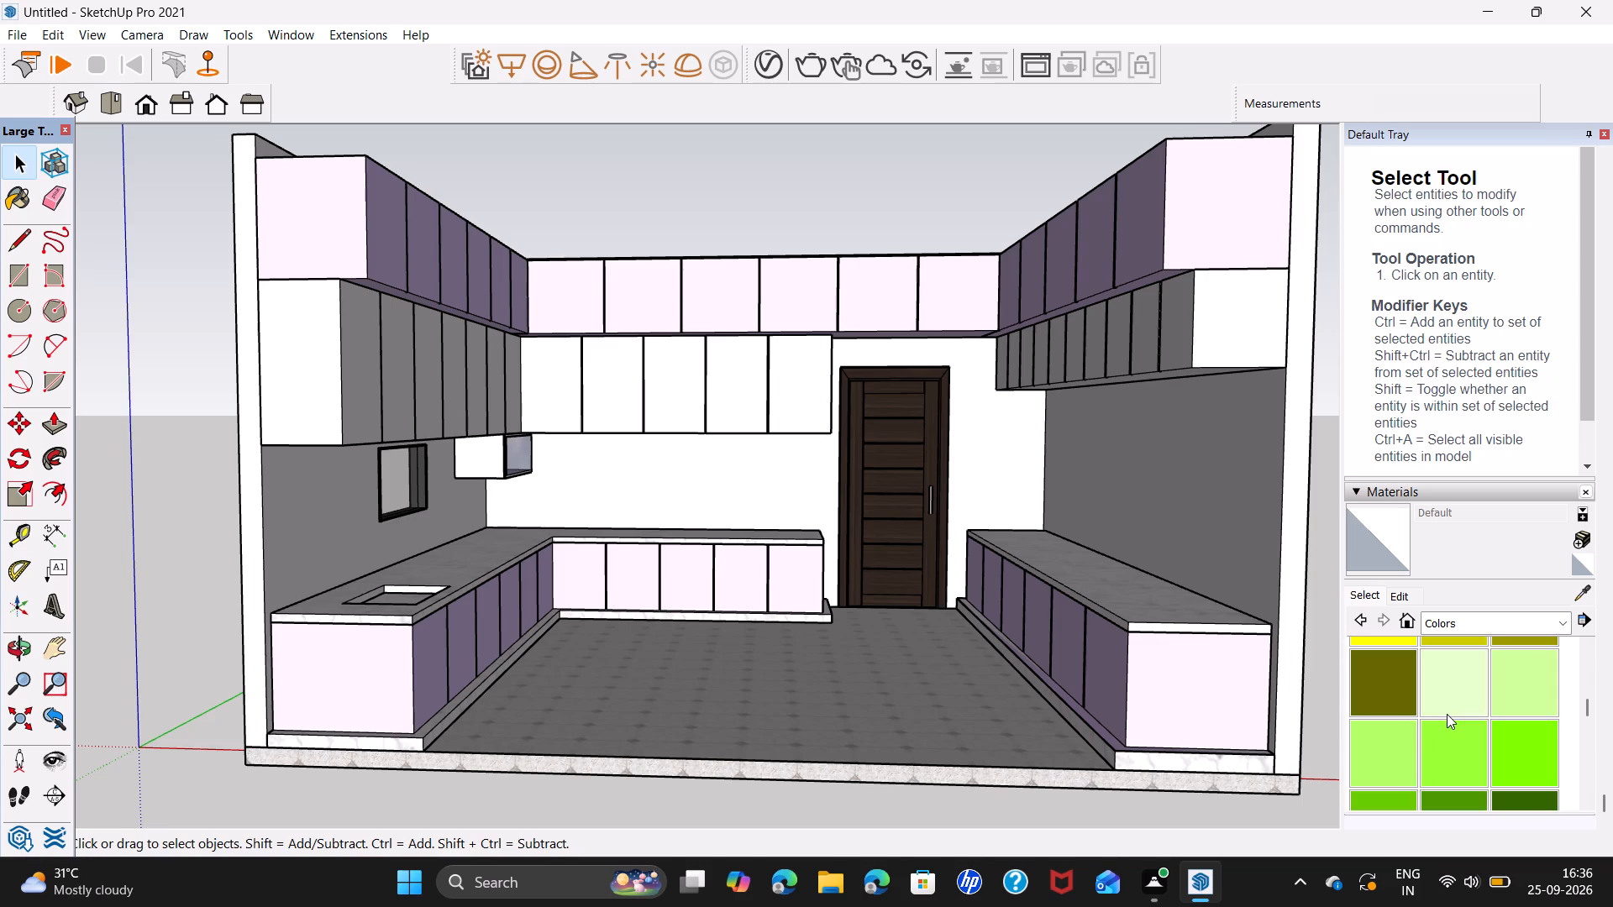
pyautogui.scroll(3, 1447, 714)
pyautogui.click(1520, 768)
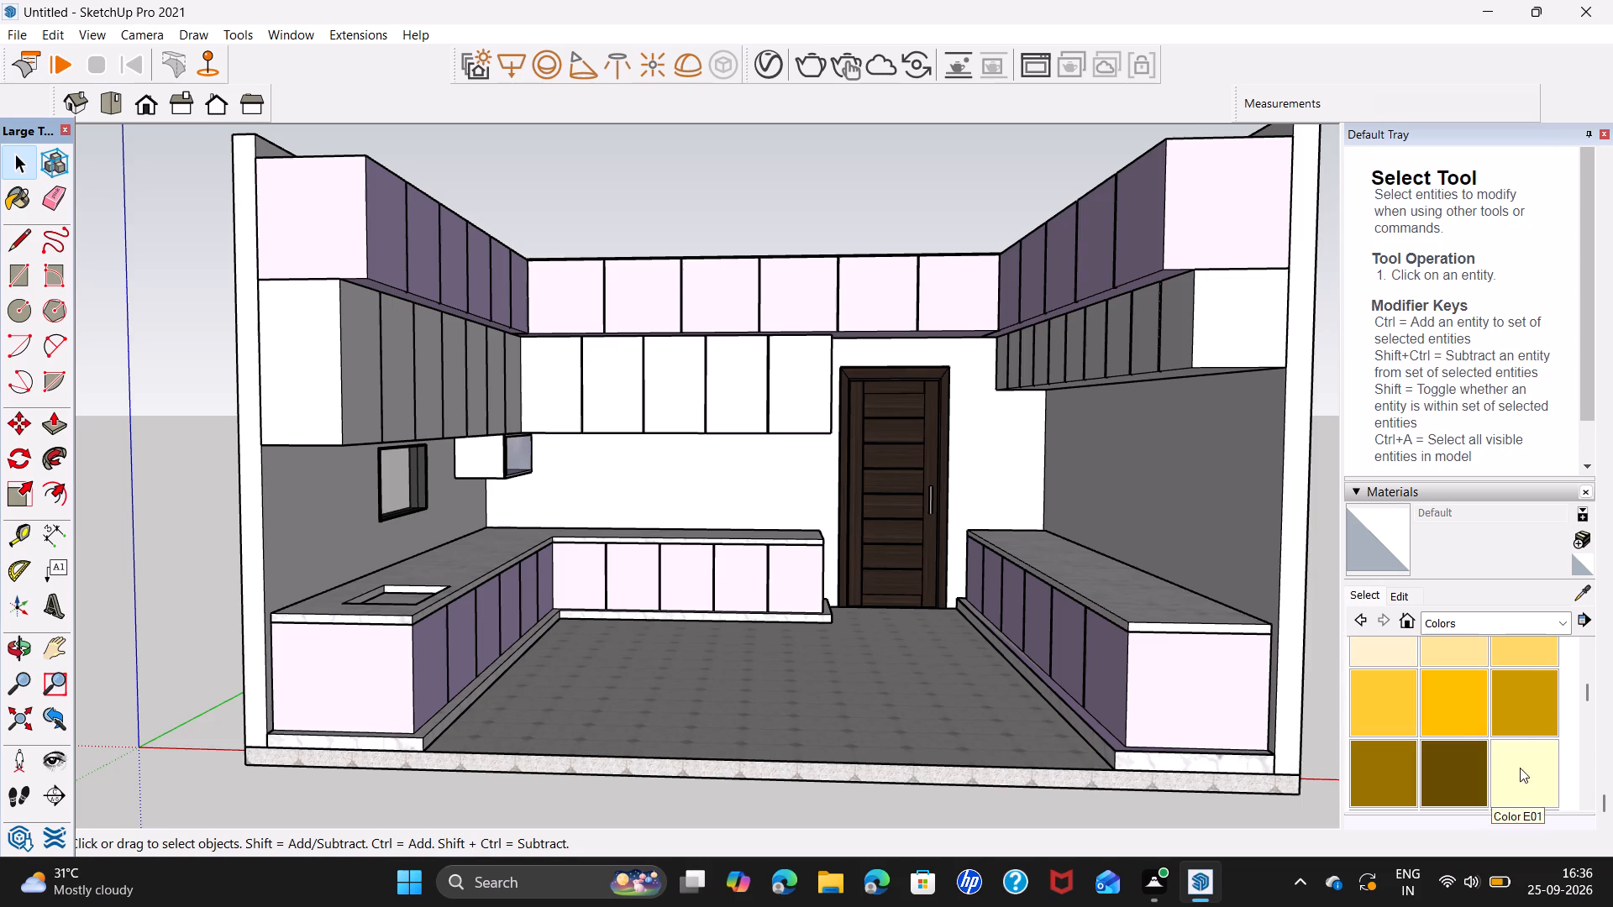
pyautogui.click(1235, 320)
pyautogui.click(743, 405)
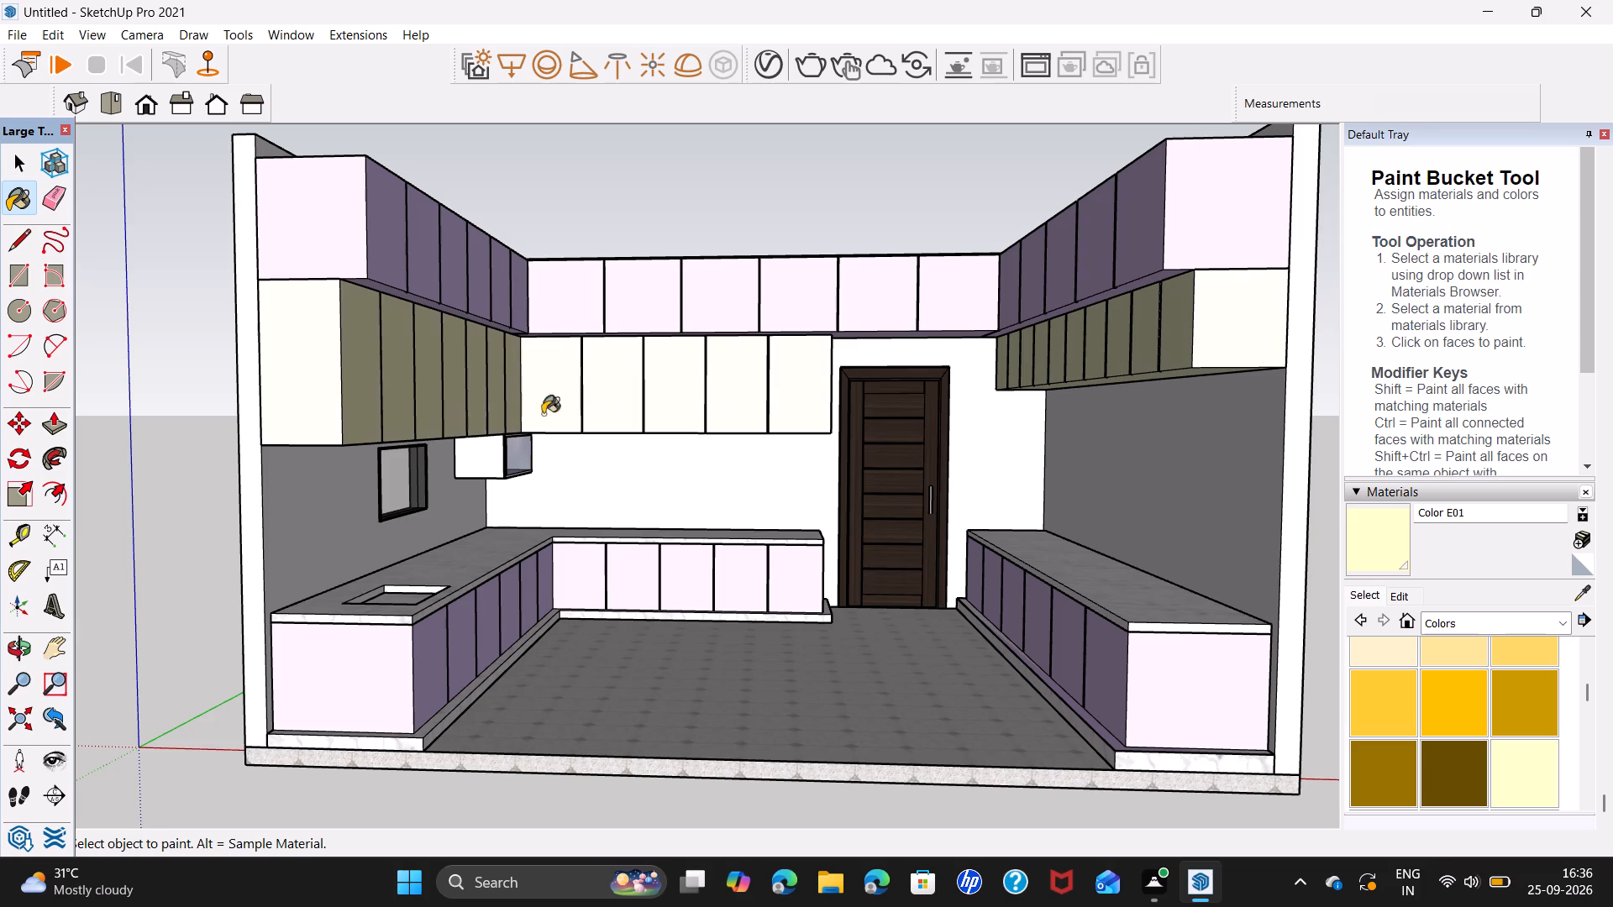
pyautogui.click(279, 377)
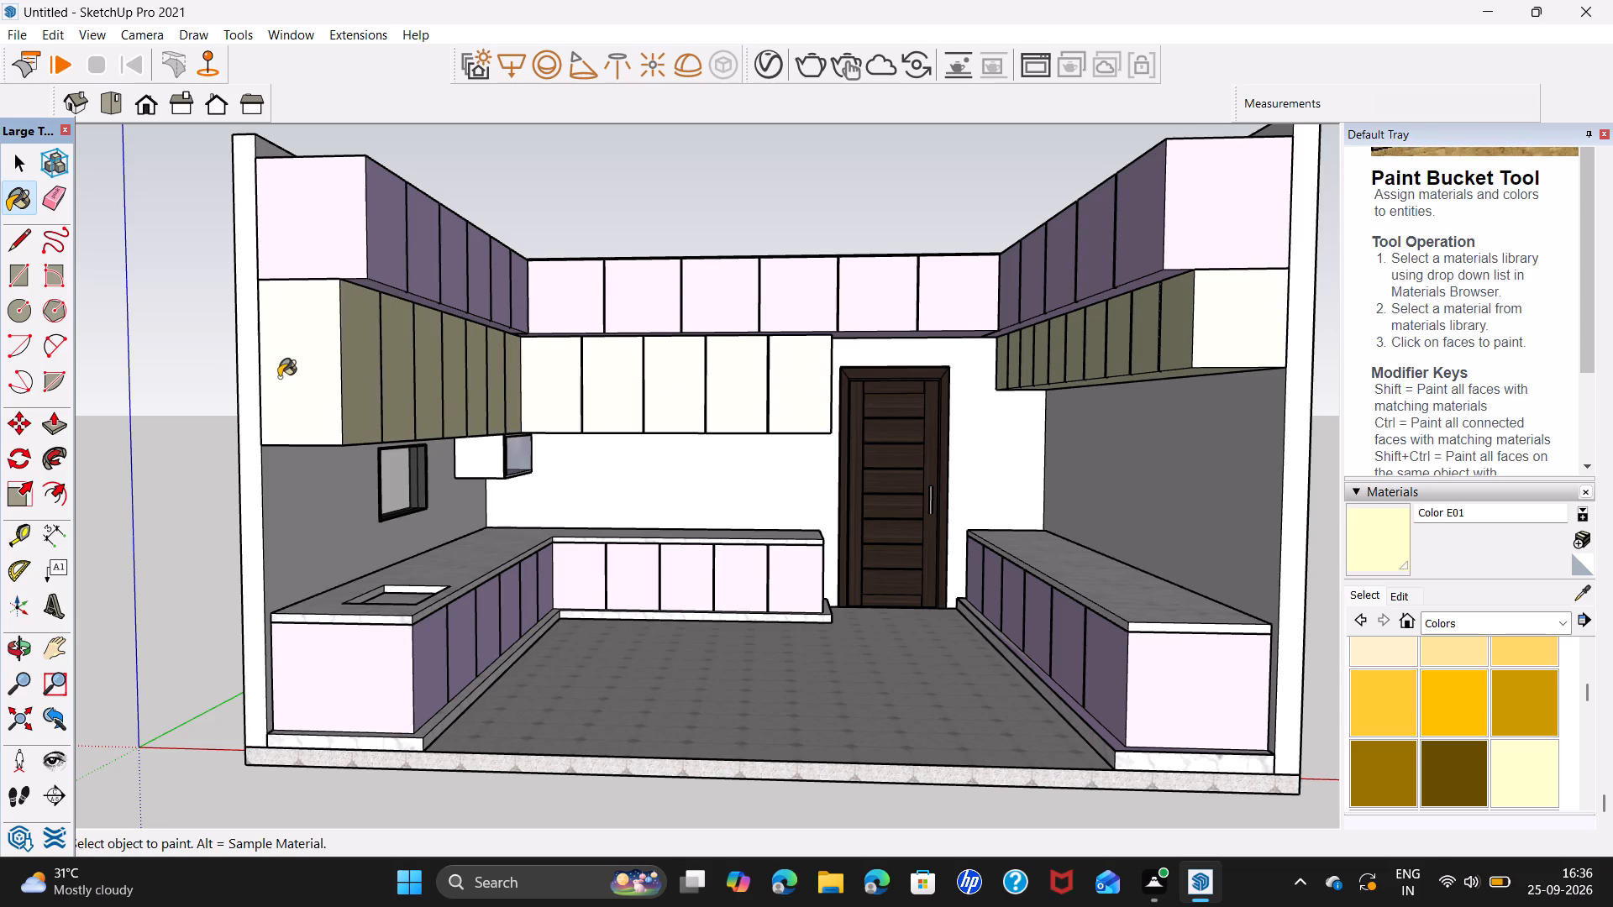
pyautogui.click(1232, 337)
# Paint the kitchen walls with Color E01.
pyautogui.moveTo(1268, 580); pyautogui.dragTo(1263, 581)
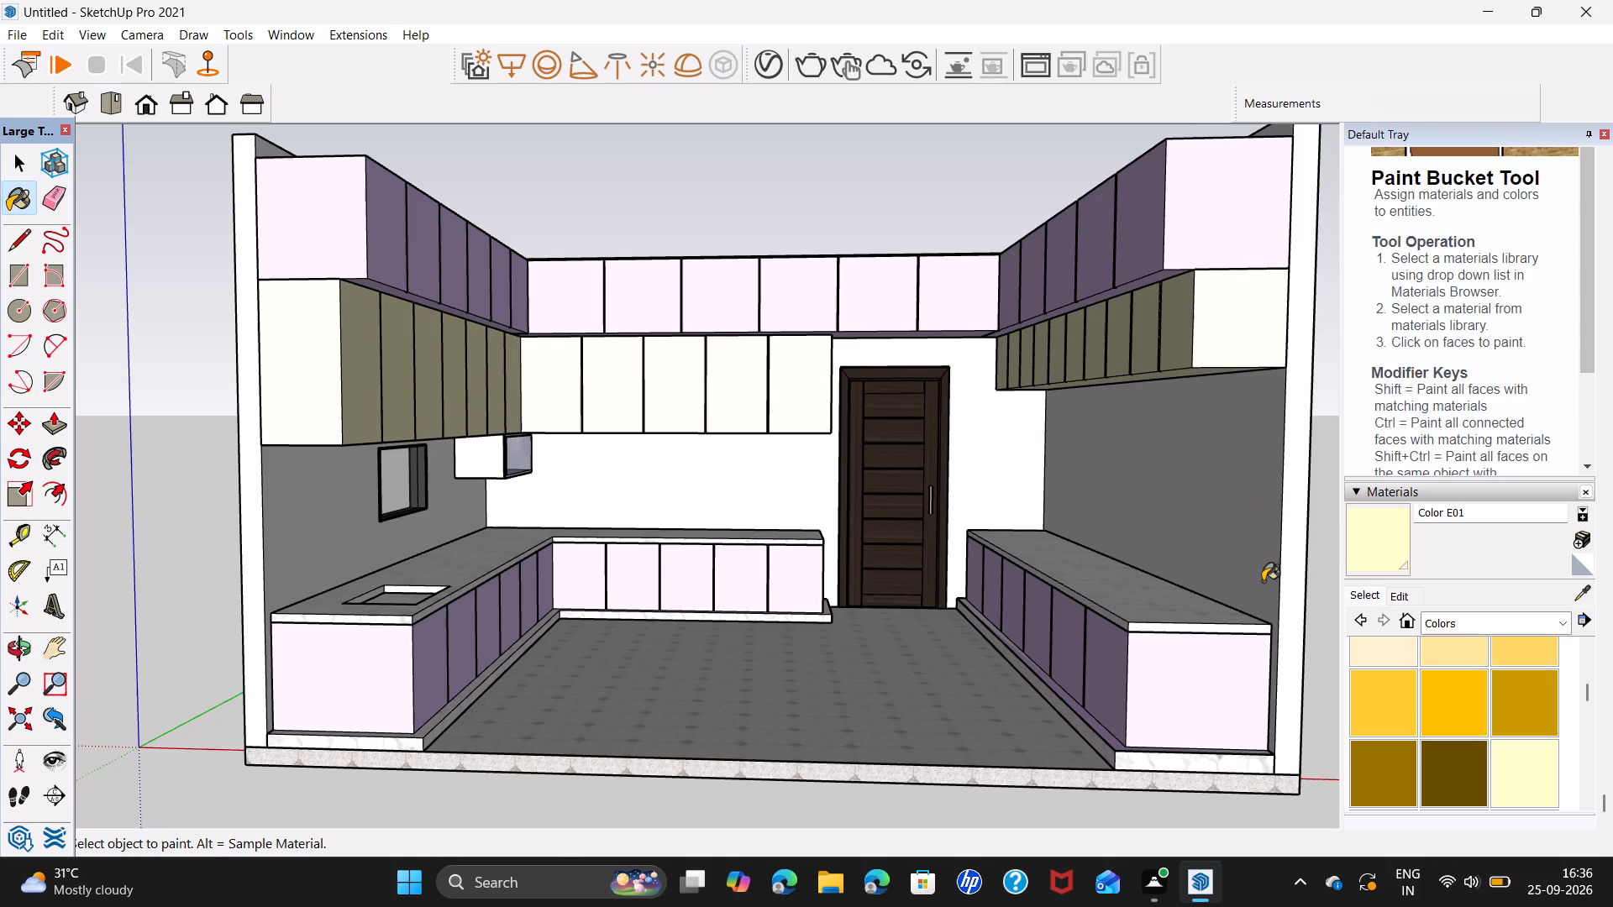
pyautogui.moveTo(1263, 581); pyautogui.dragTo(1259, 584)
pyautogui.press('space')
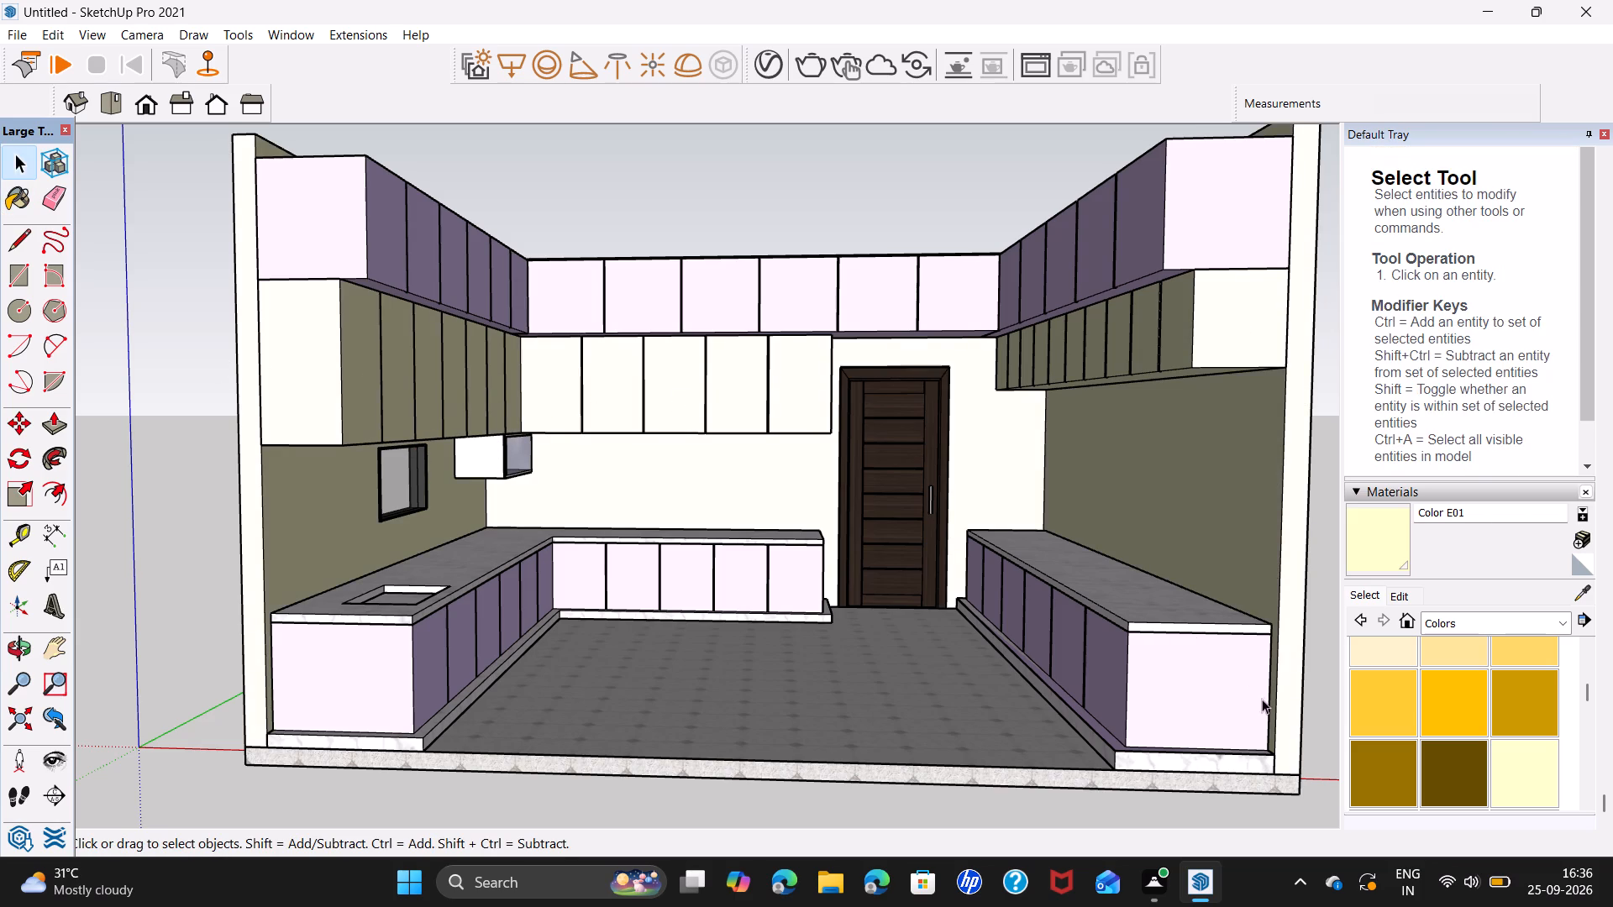
# Repaint the kitchen walls with Color D01.
pyautogui.scroll(1, 1531, 737)
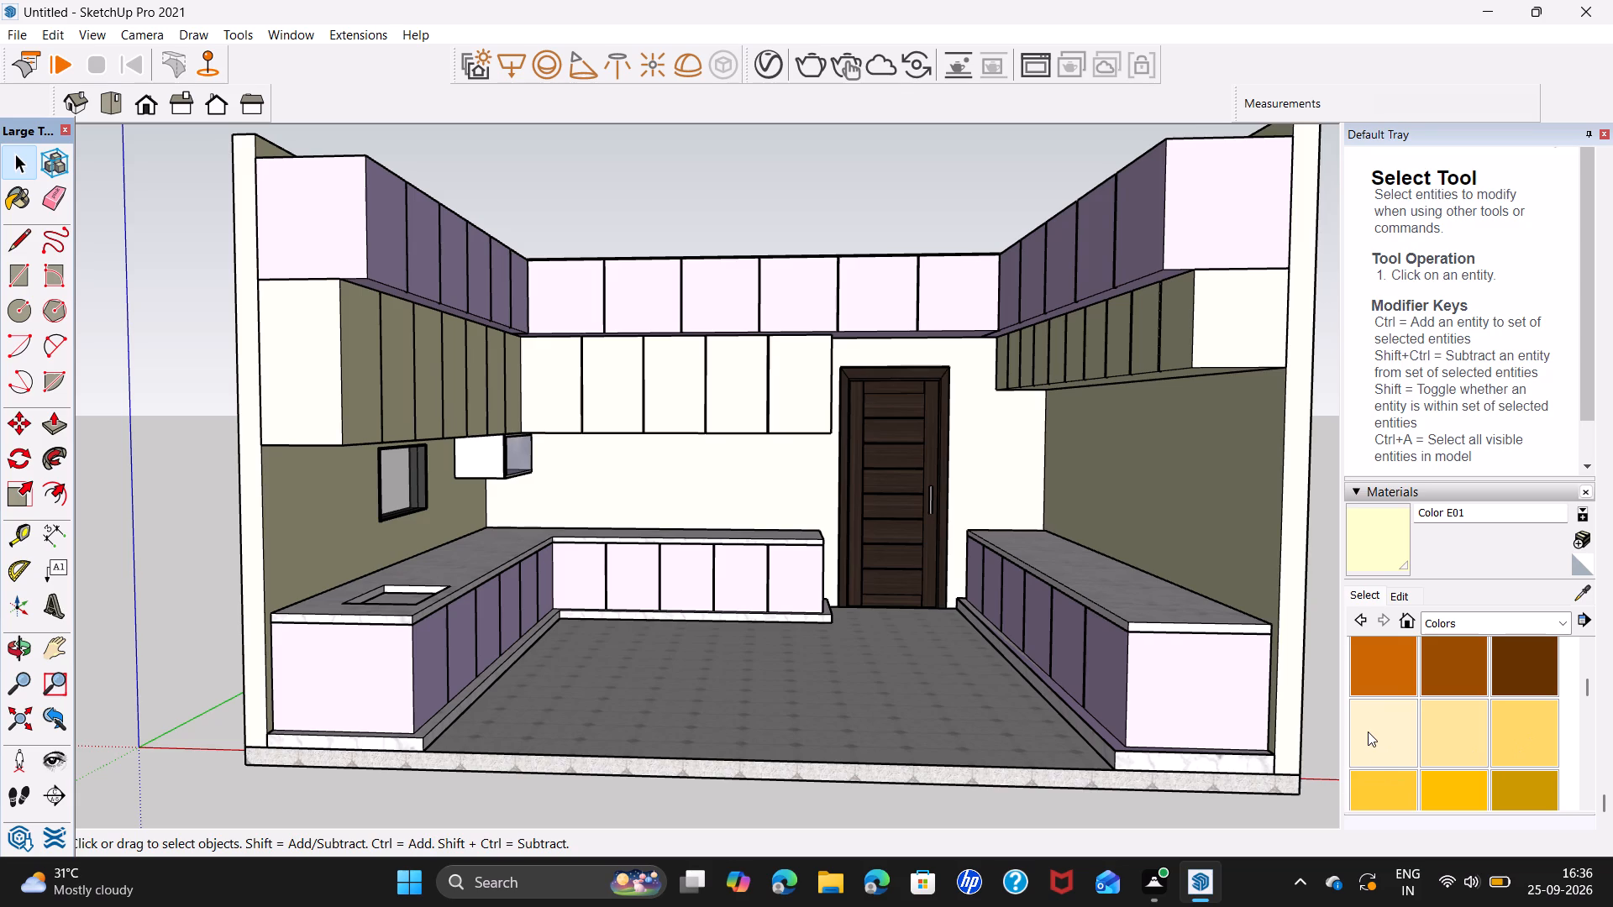
pyautogui.click(1368, 731)
pyautogui.click(1250, 564)
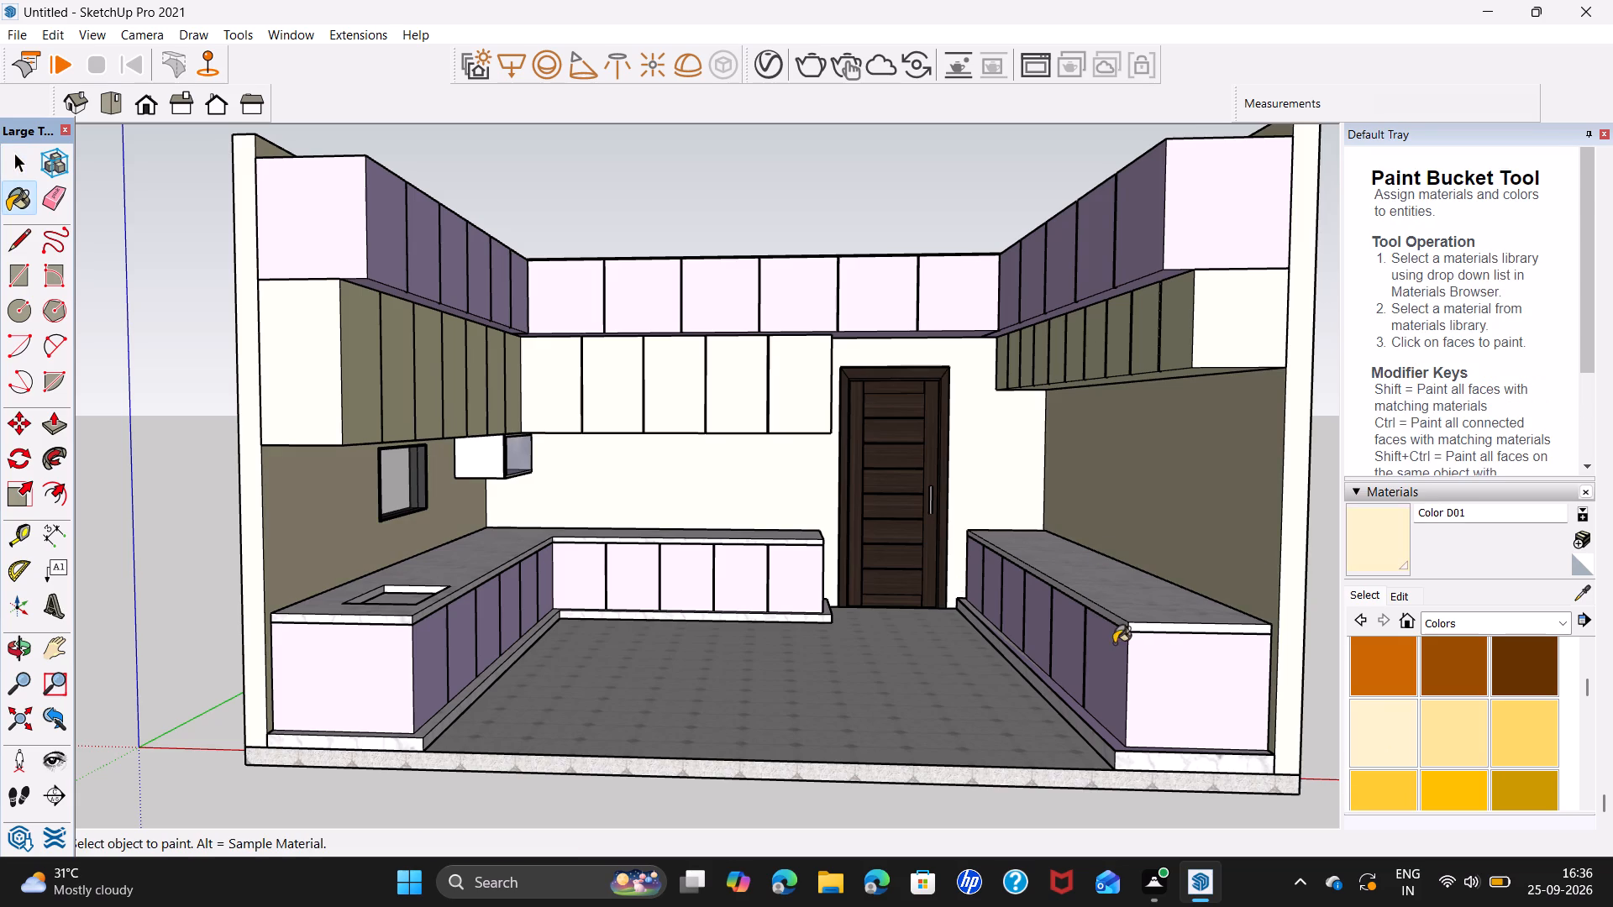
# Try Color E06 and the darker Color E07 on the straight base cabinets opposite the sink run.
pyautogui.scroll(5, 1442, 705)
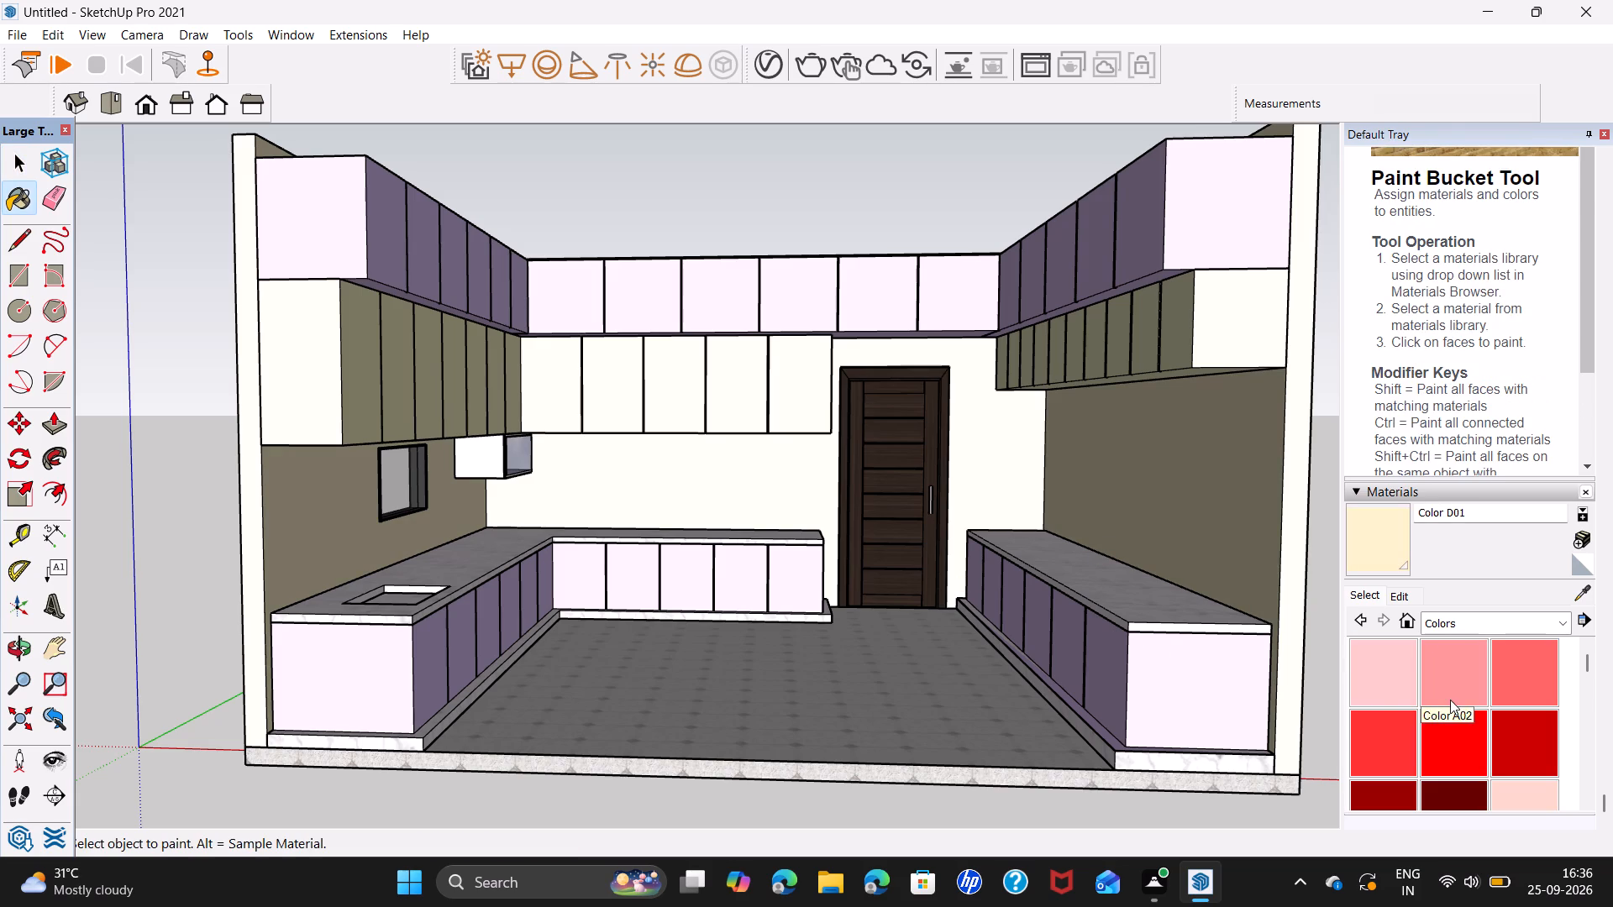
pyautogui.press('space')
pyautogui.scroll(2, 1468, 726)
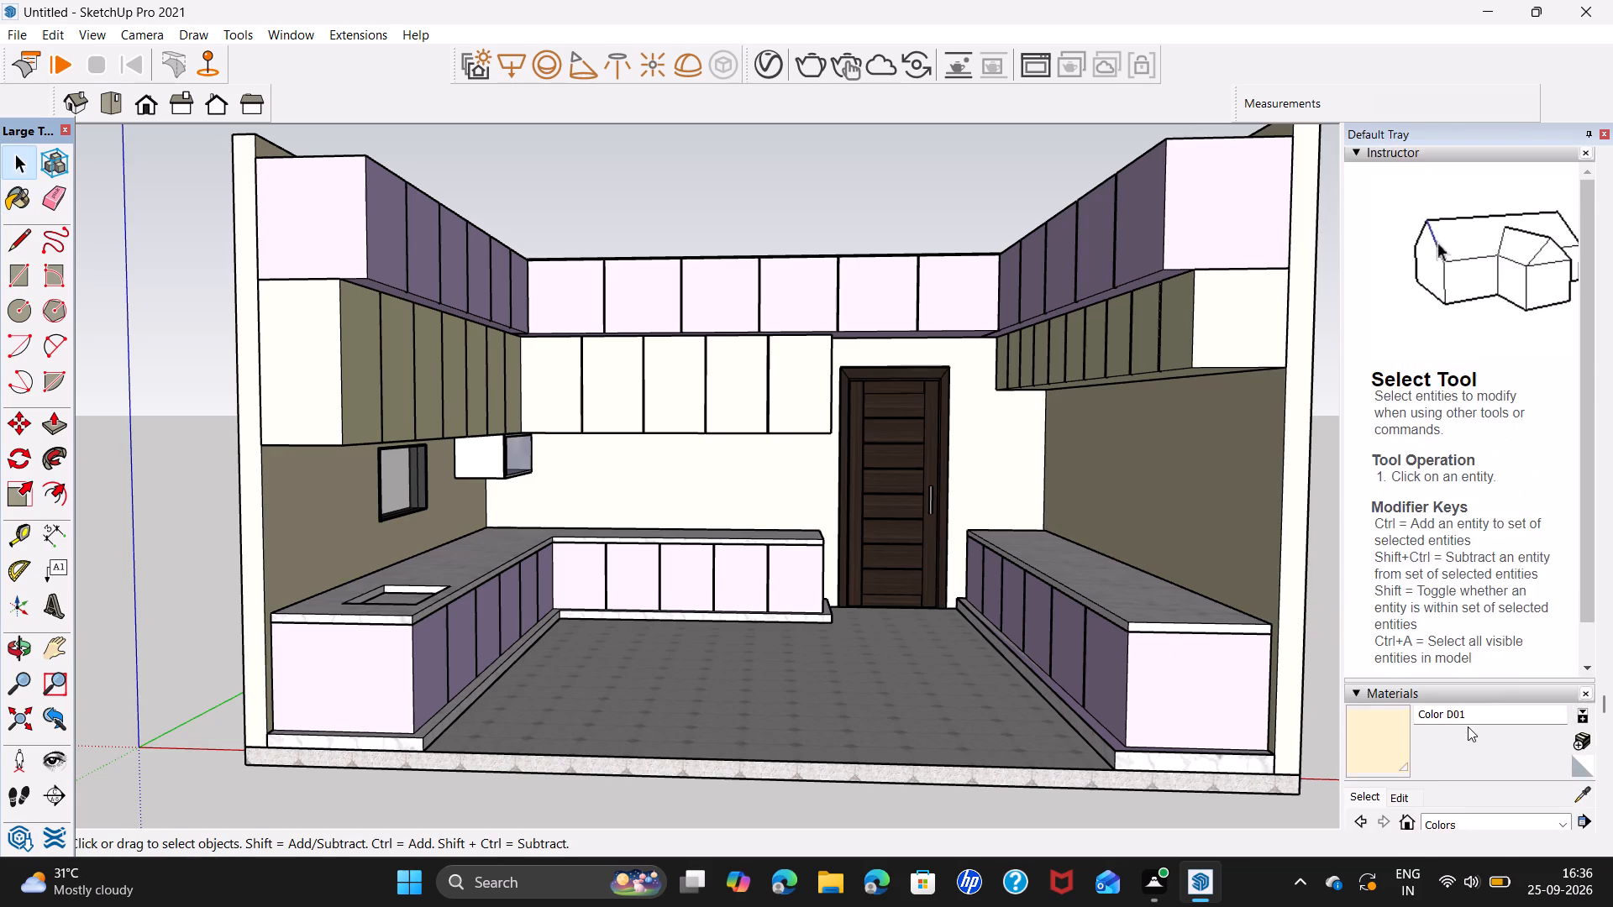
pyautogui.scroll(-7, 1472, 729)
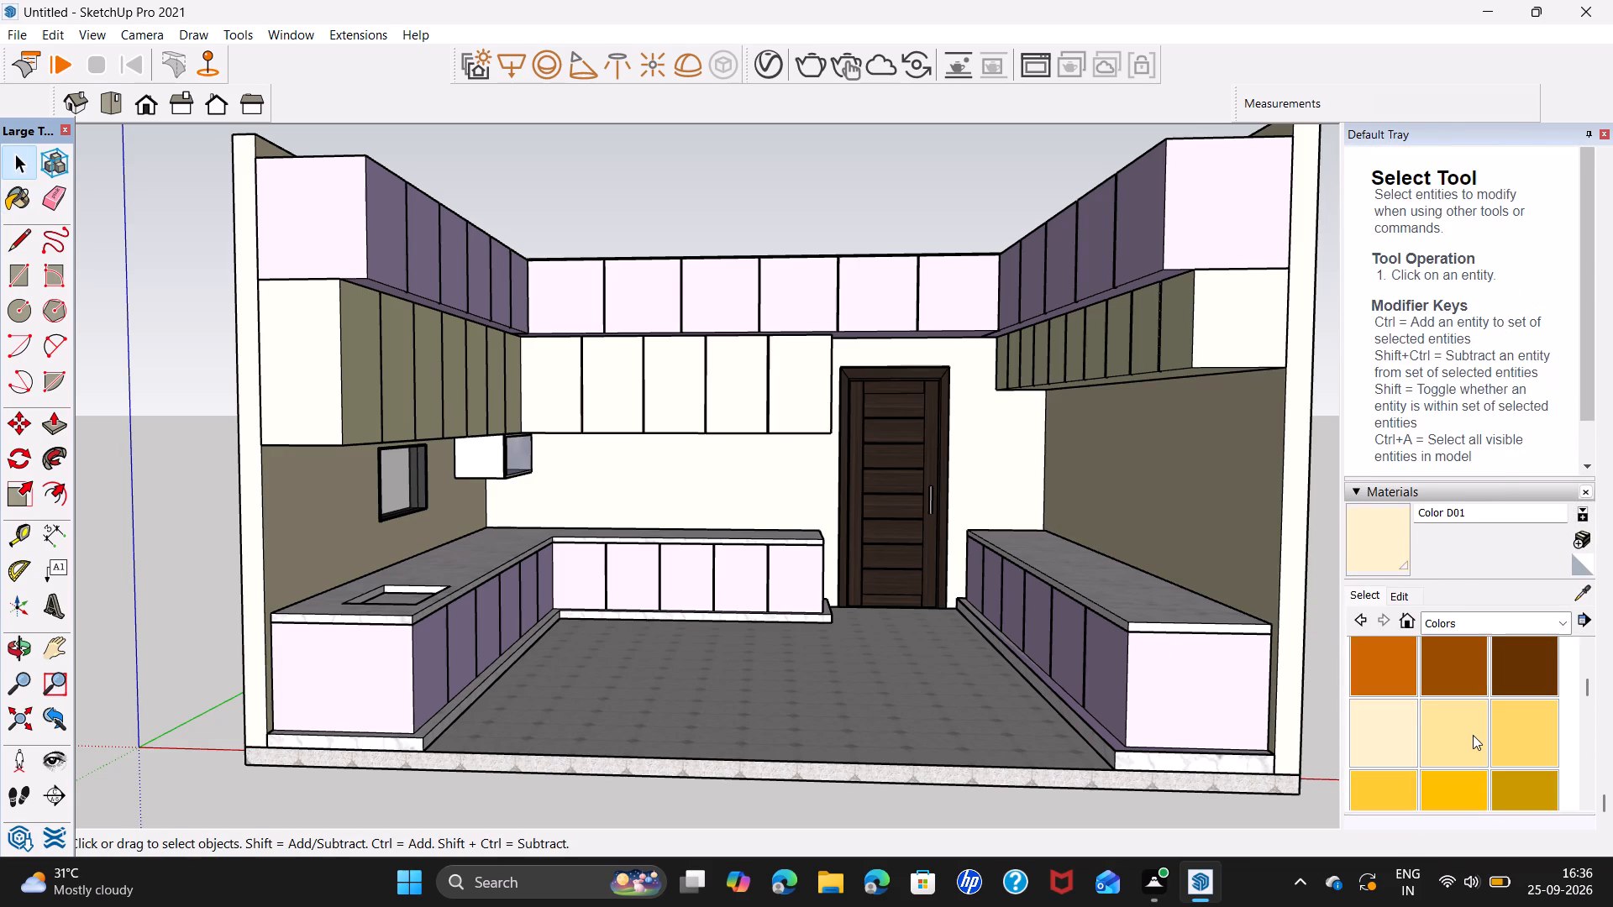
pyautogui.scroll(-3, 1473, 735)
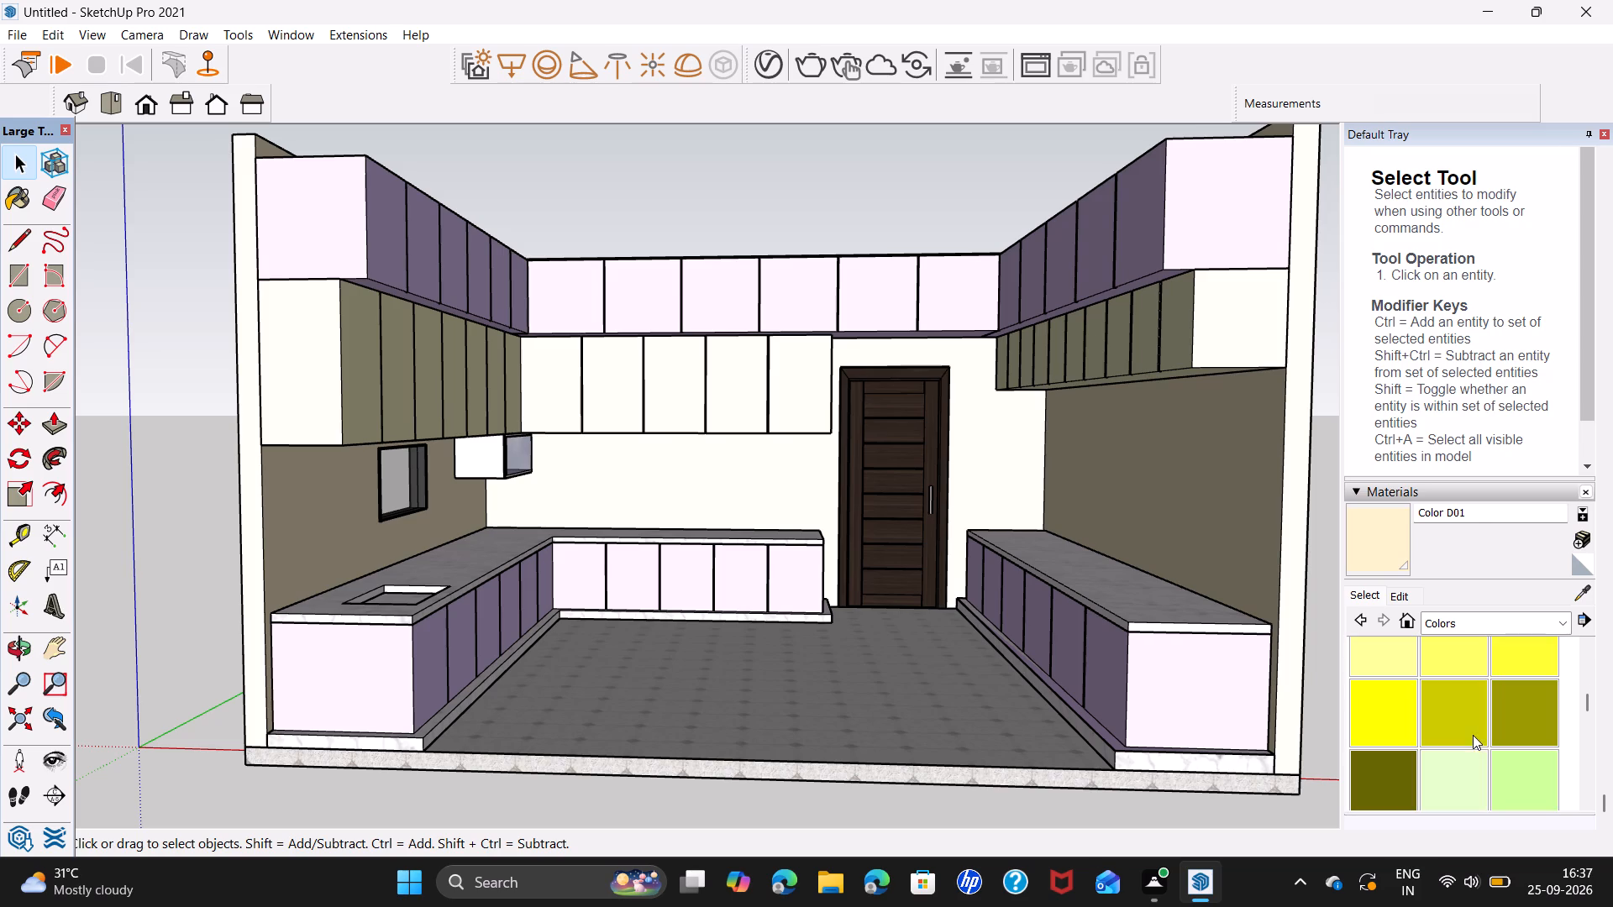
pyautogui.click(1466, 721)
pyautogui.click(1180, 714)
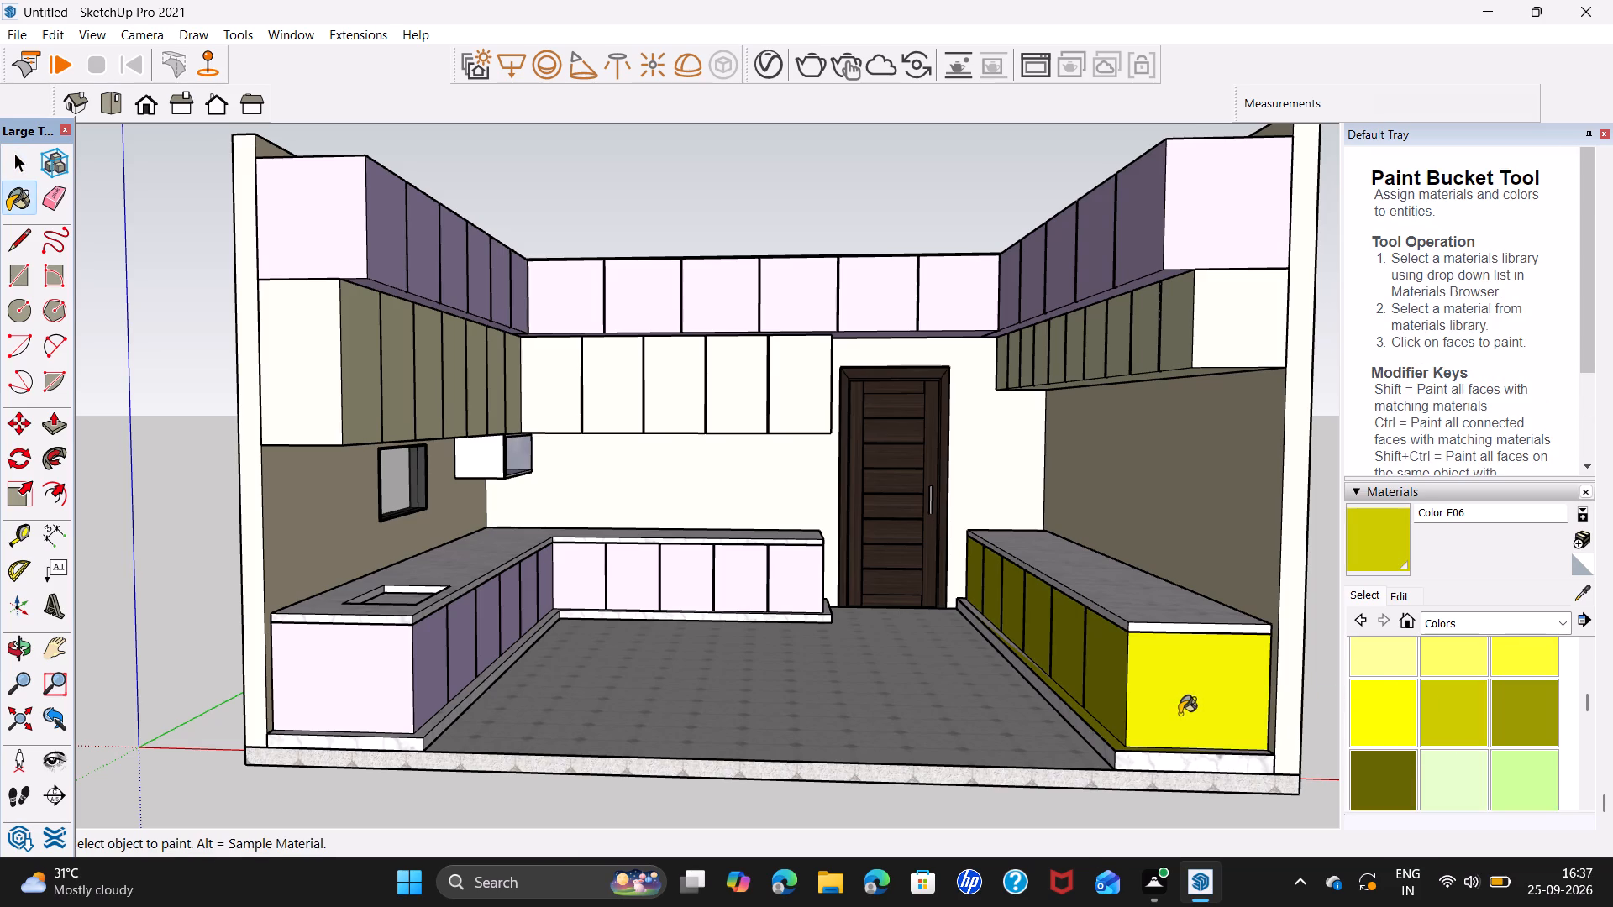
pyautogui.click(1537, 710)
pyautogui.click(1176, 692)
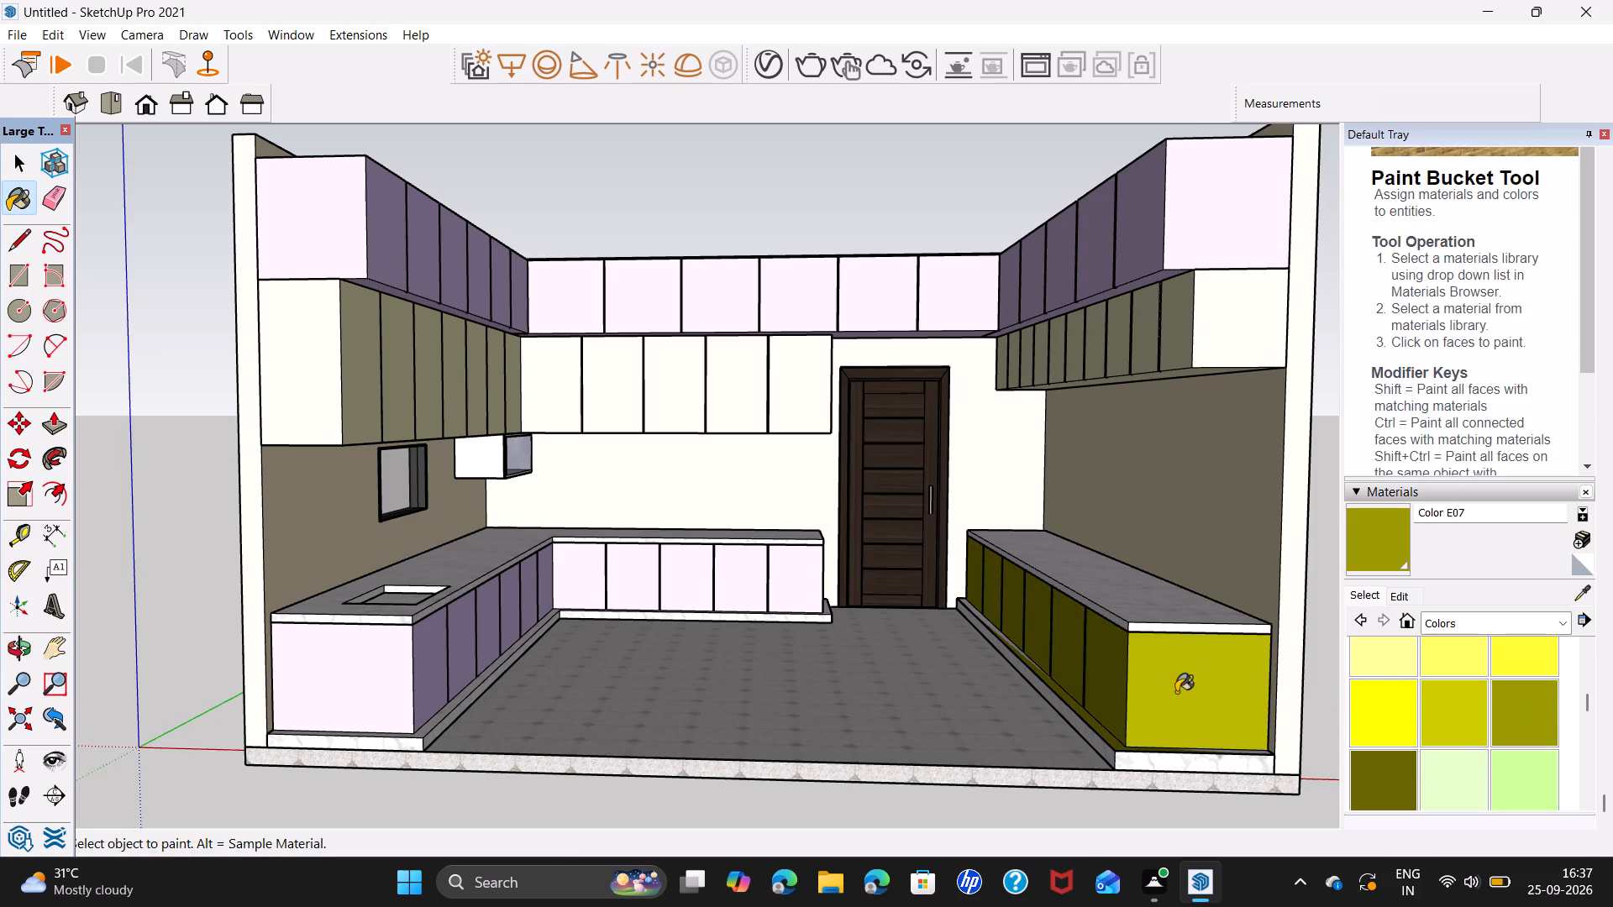
# Paint the base cabinets and the upper row of wall cabinets on all sides with Color F02.
pyautogui.click(1543, 779)
pyautogui.click(1145, 711)
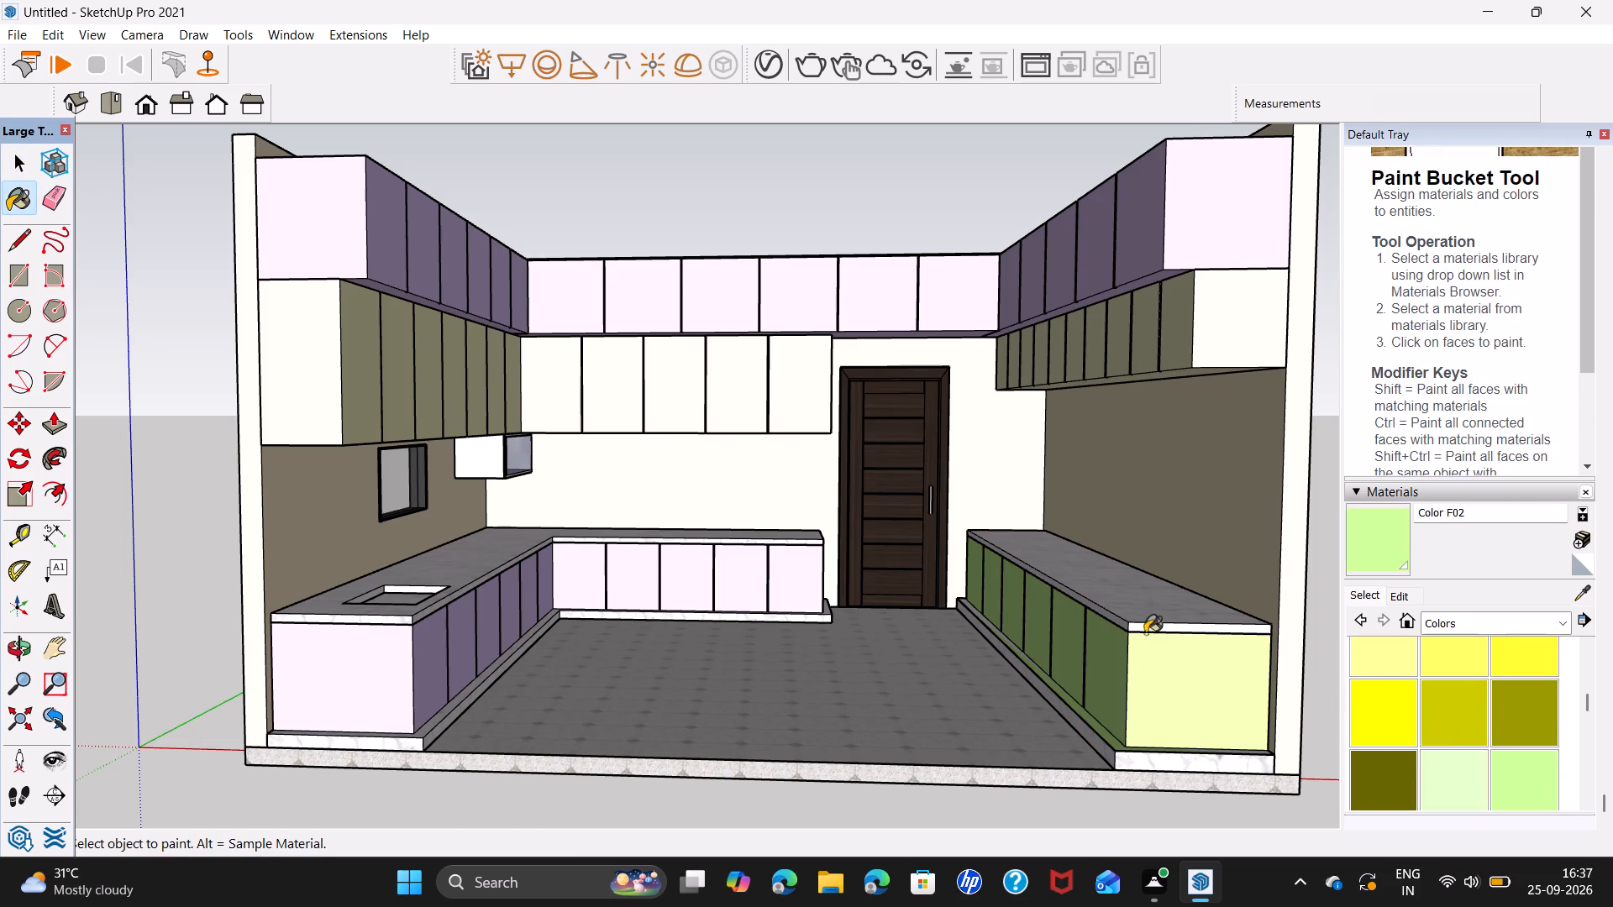
pyautogui.click(1224, 249)
pyautogui.click(842, 300)
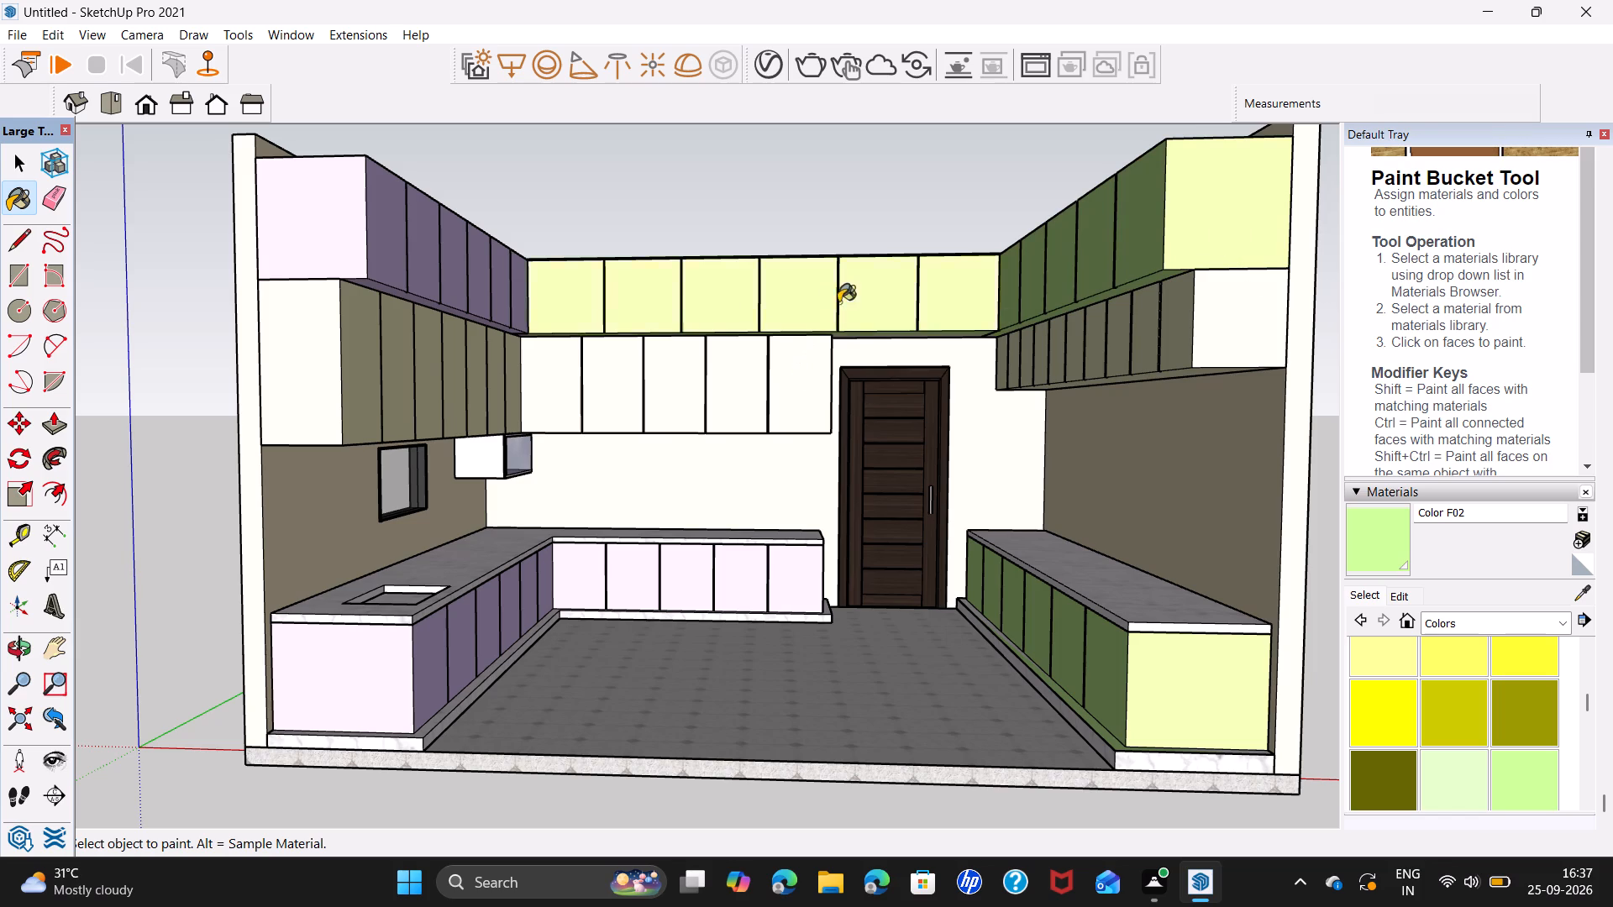
pyautogui.click(407, 267)
pyautogui.click(371, 680)
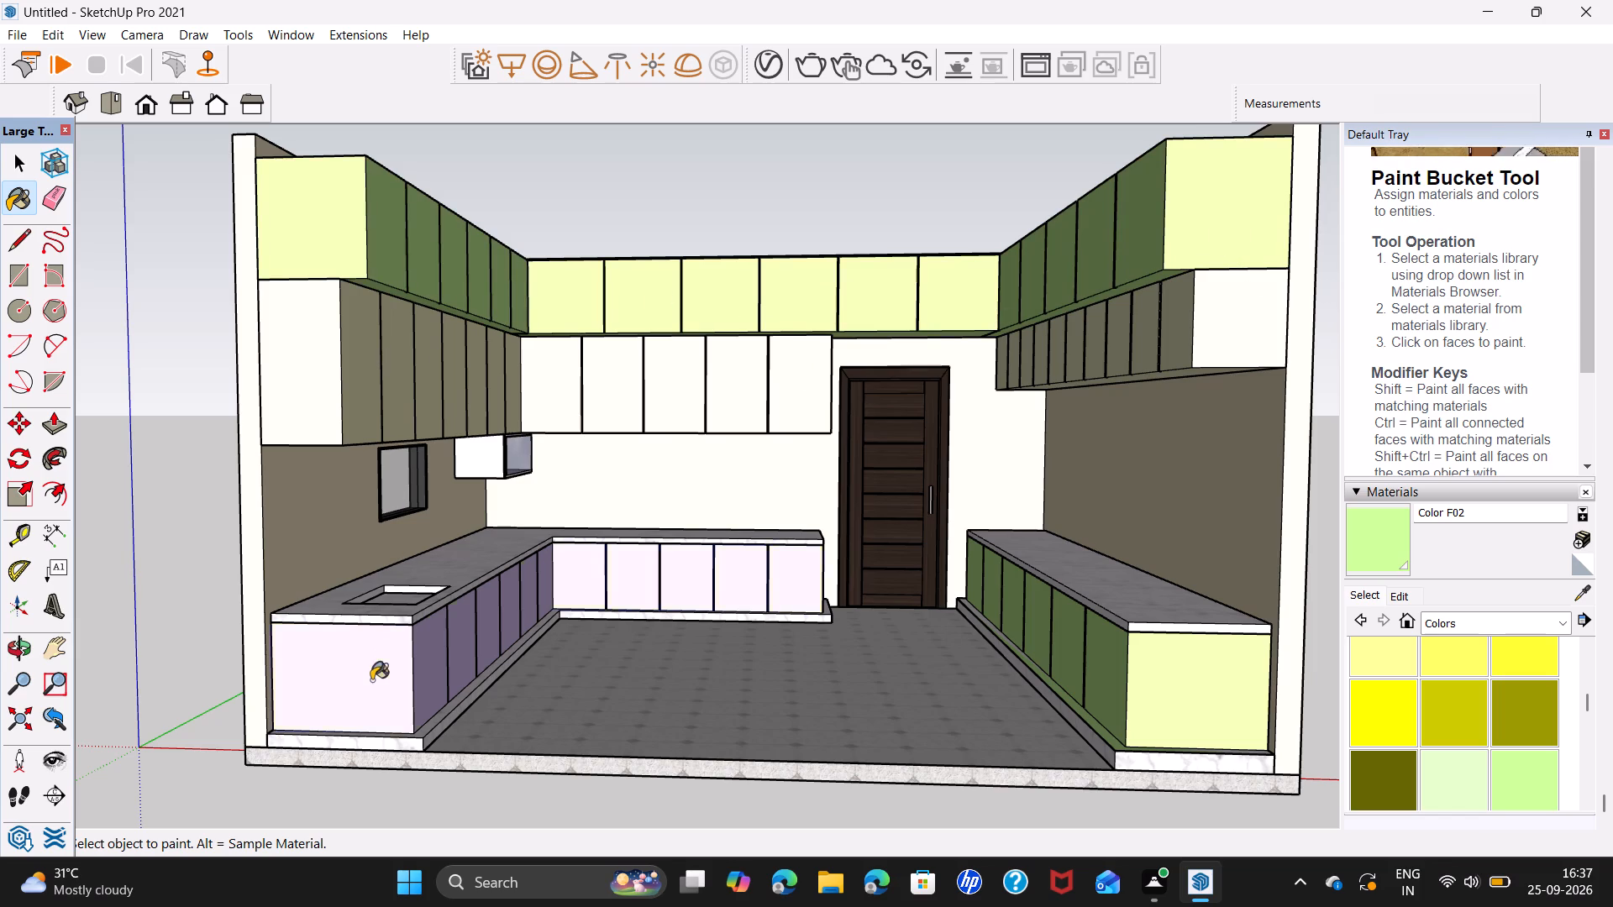
pyautogui.press('space')
pyautogui.scroll(-1, 1090, 692)
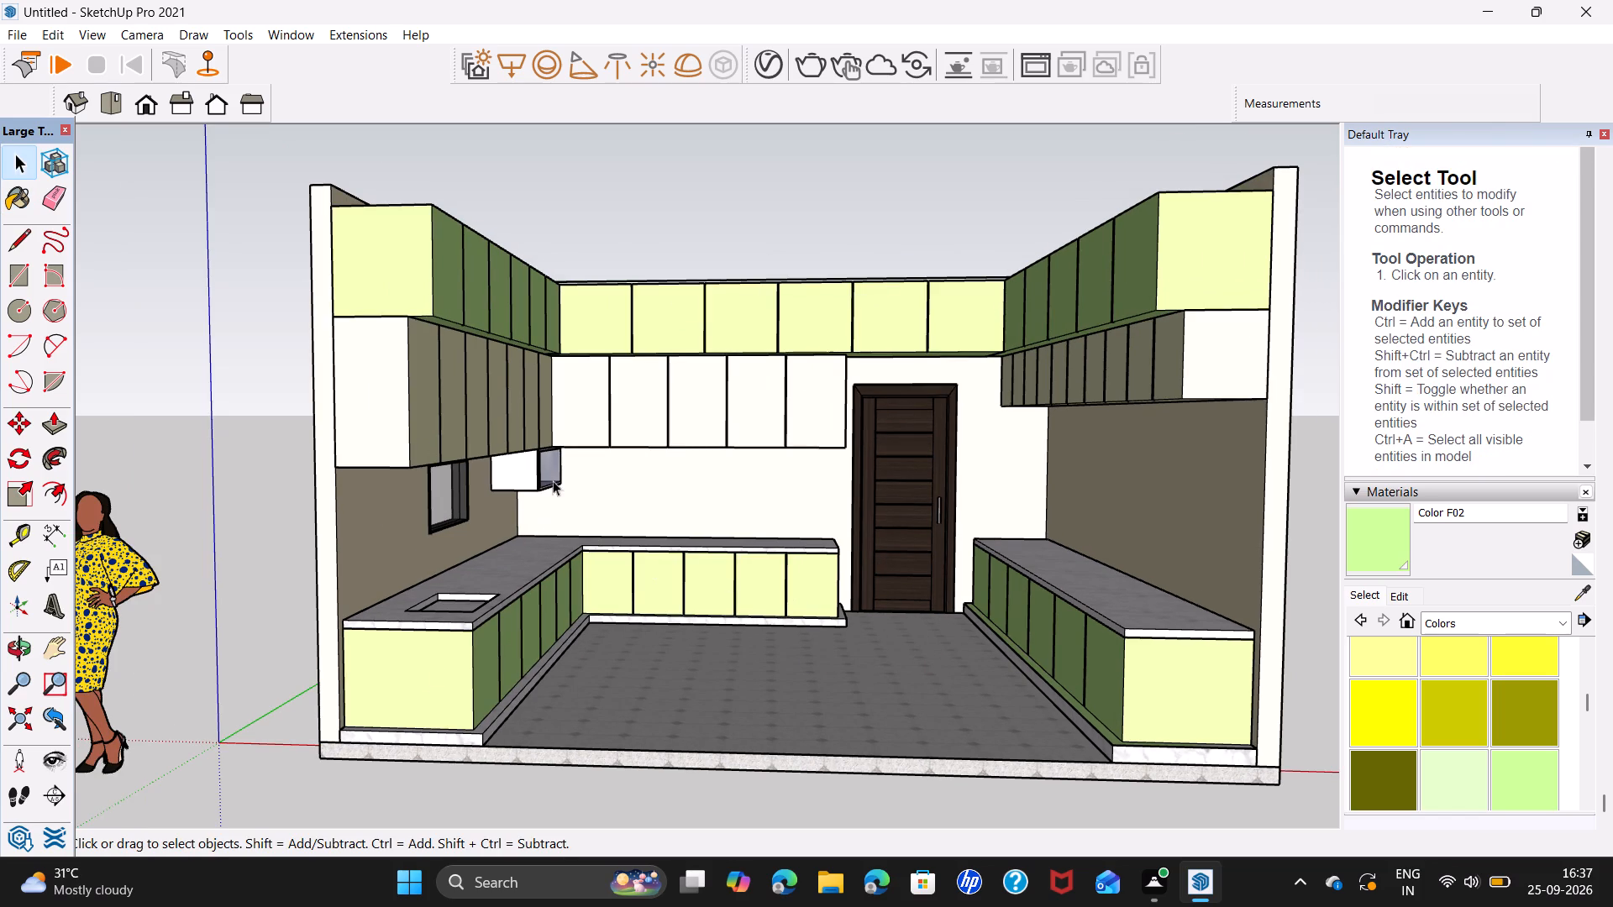
# Paint the small open box below the wall cabinets near the window with Wood Cherry Original from the Wood materials.
pyautogui.click(1562, 622)
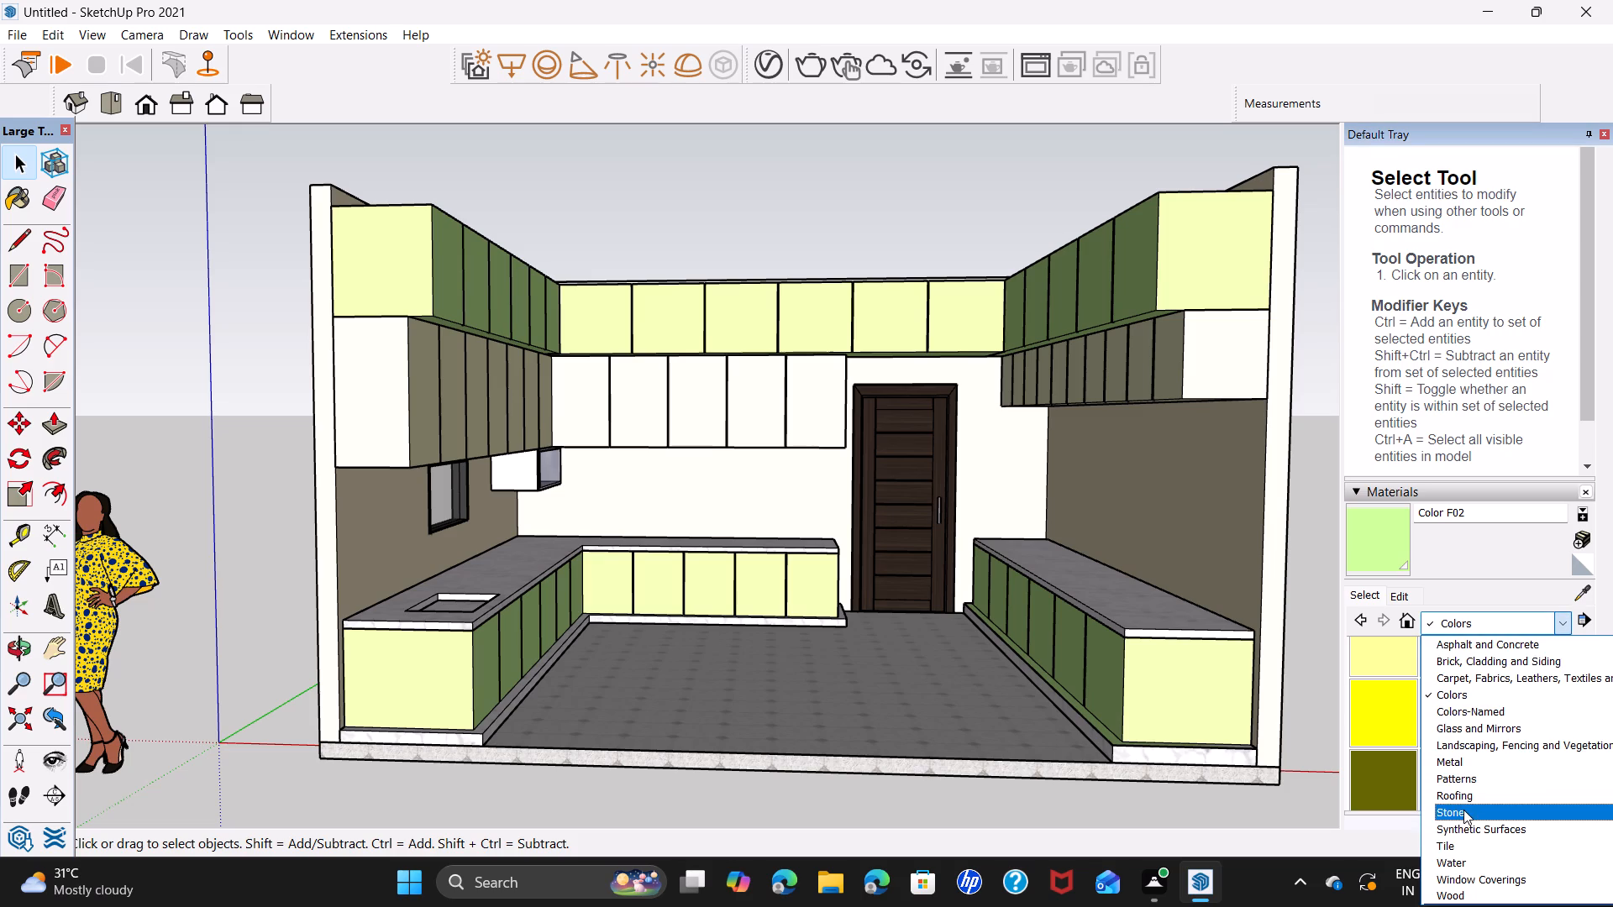
pyautogui.click(1464, 875)
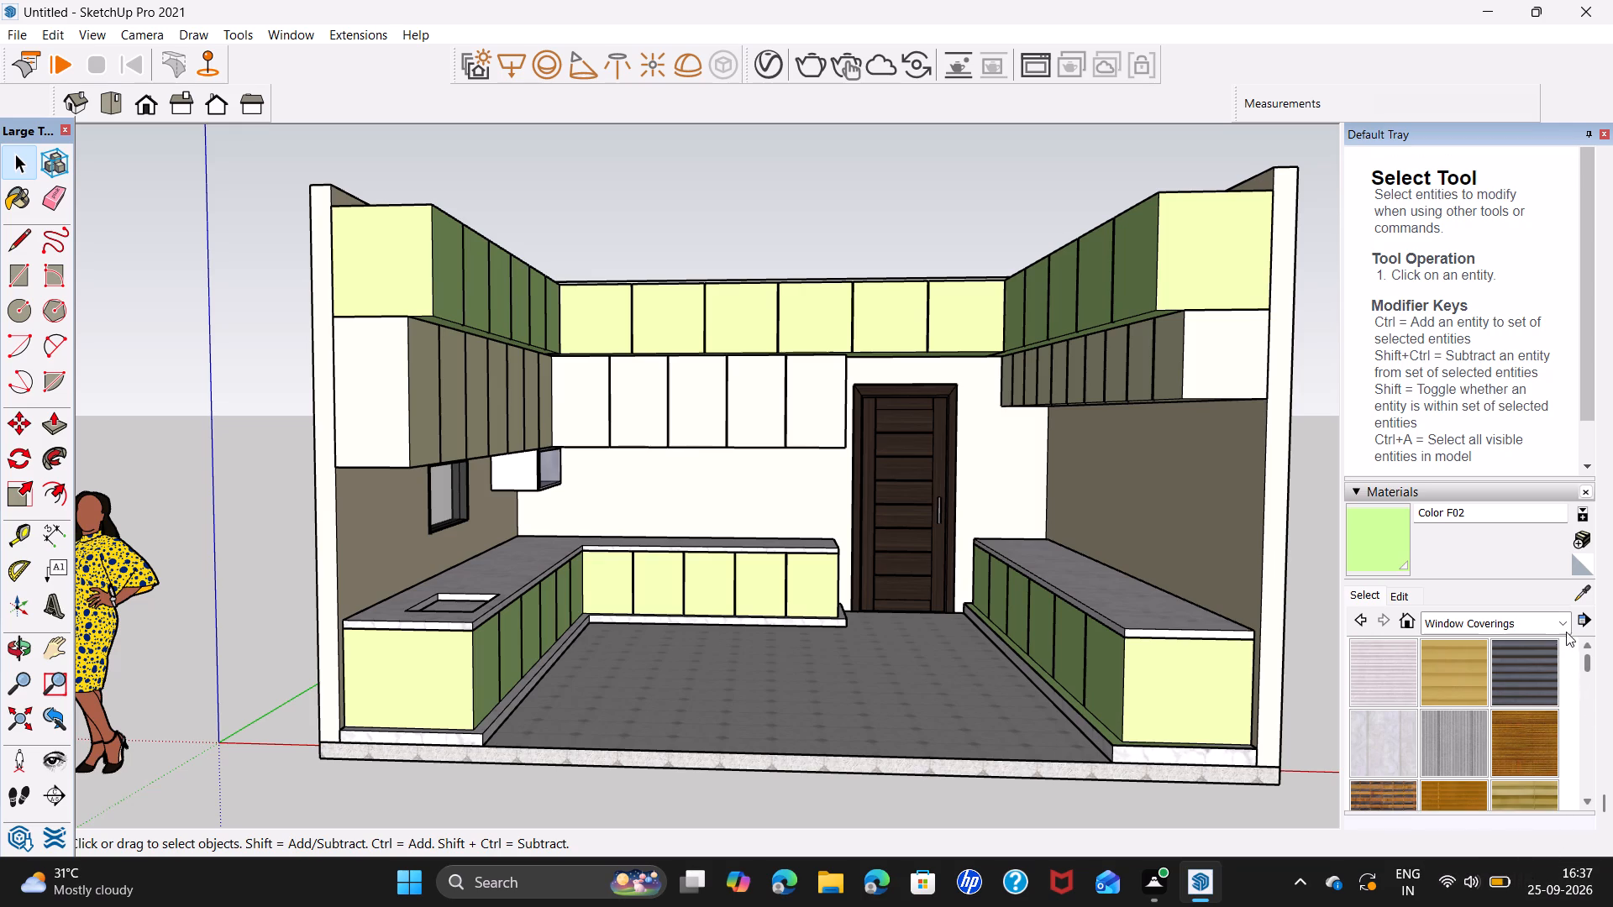
pyautogui.click(1568, 628)
pyautogui.click(1500, 900)
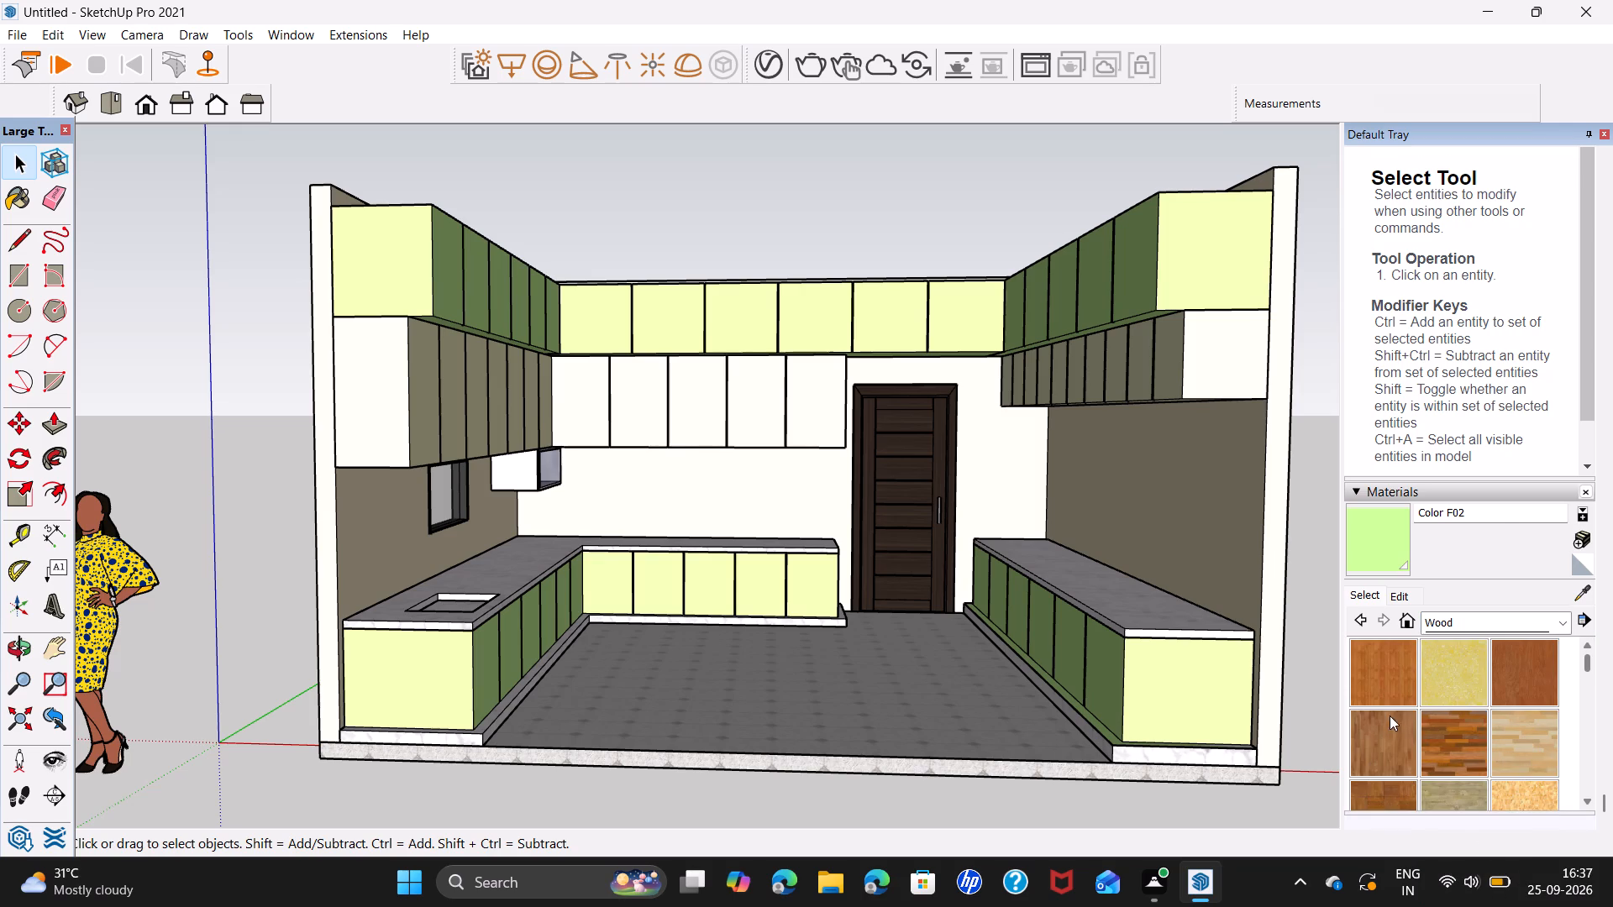
pyautogui.click(1546, 660)
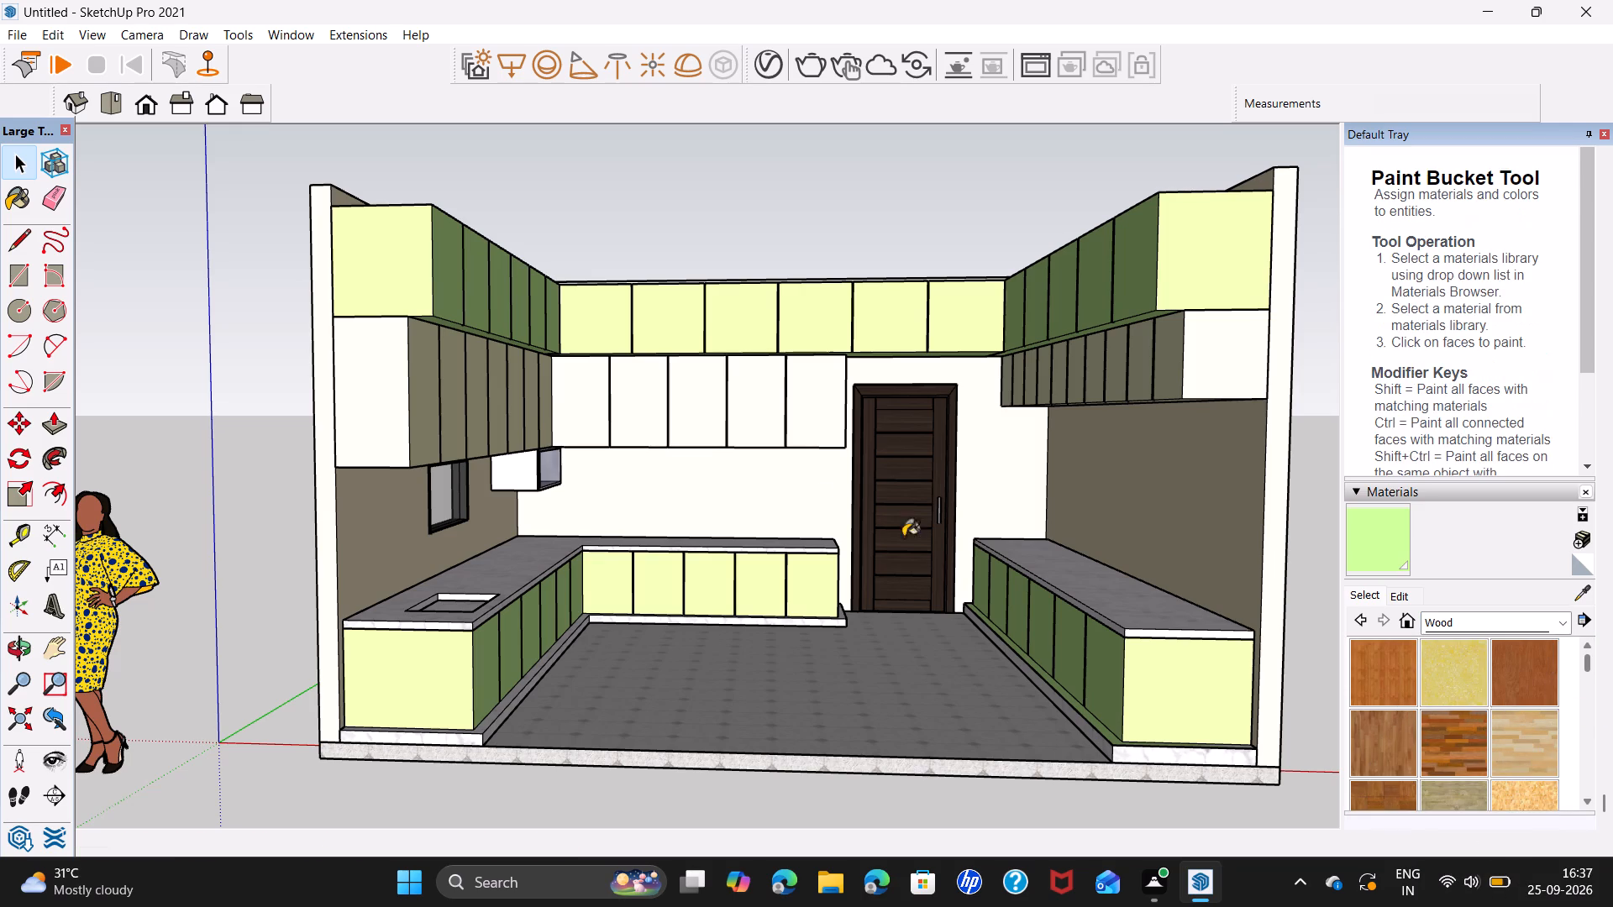
pyautogui.click(511, 482)
pyautogui.press('space')
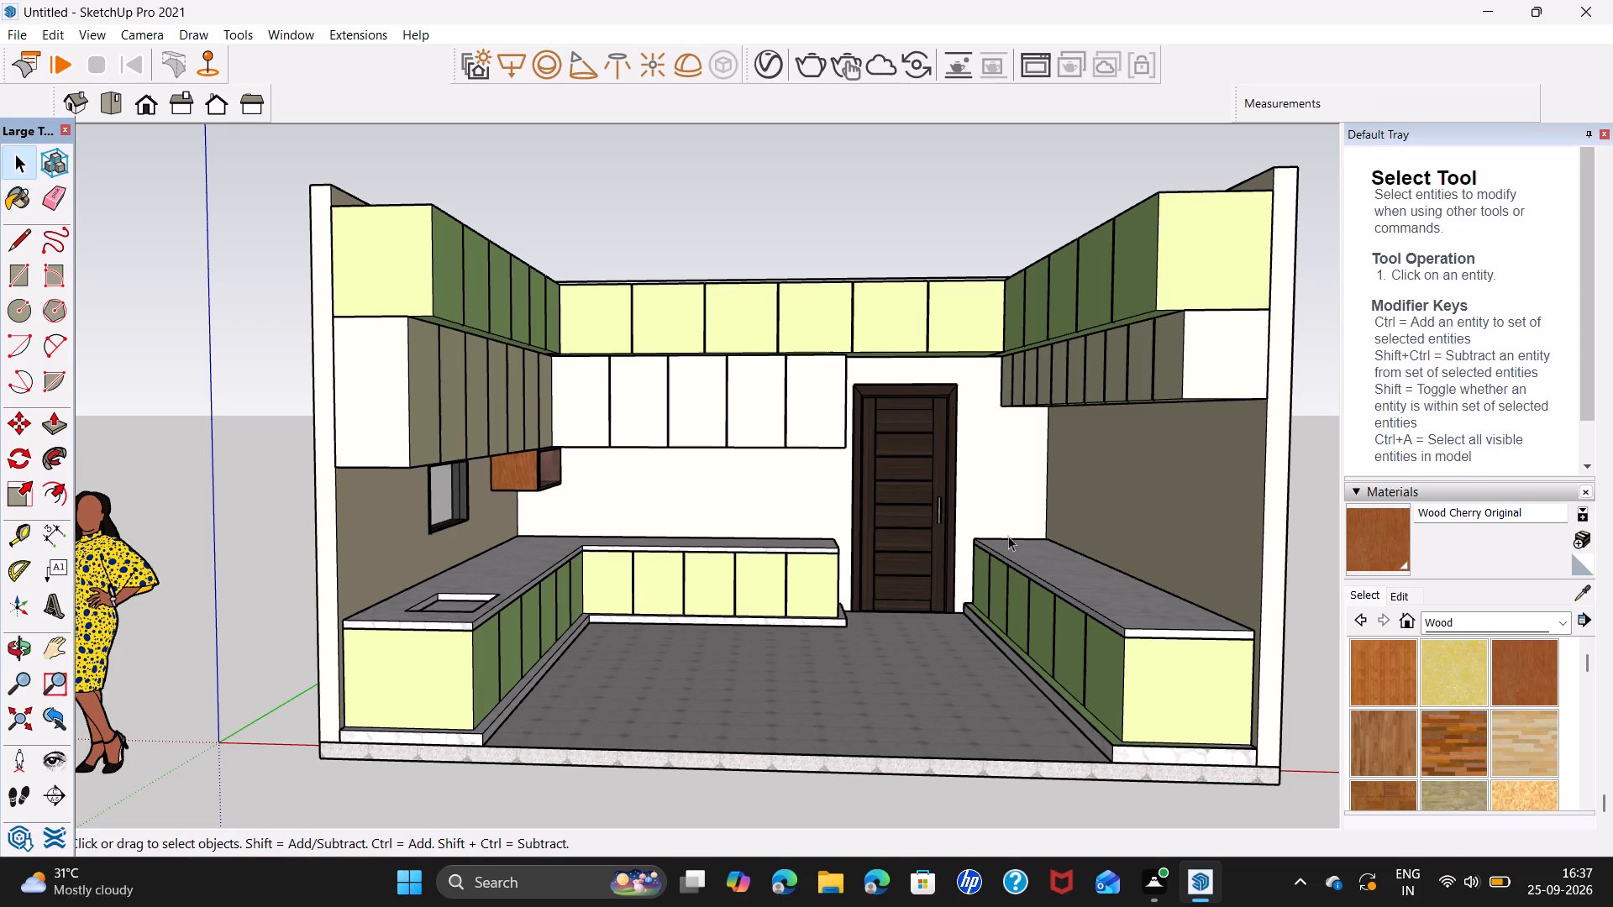
# Draw a rectangle over the tops of the kitchen walls as a roof and reverse its face.
pyautogui.moveTo(841, 559); pyautogui.dragTo(822, 669, button='middle')
pyautogui.scroll(-4, 830, 627)
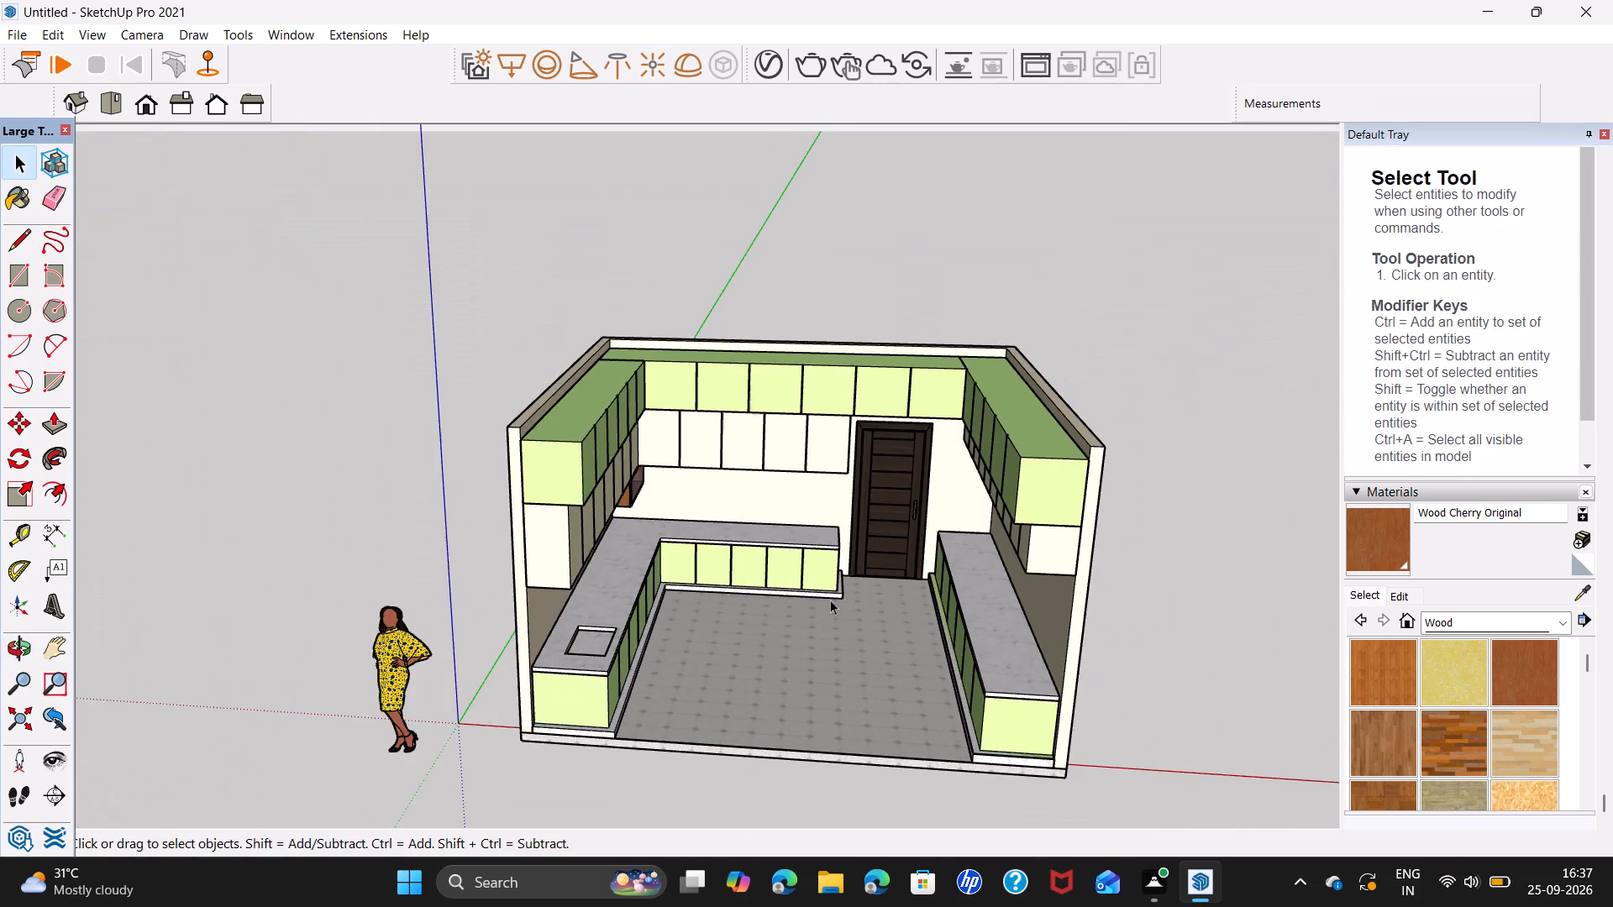
pyautogui.moveTo(827, 558); pyautogui.dragTo(784, 720, button='middle')
pyautogui.press('space')
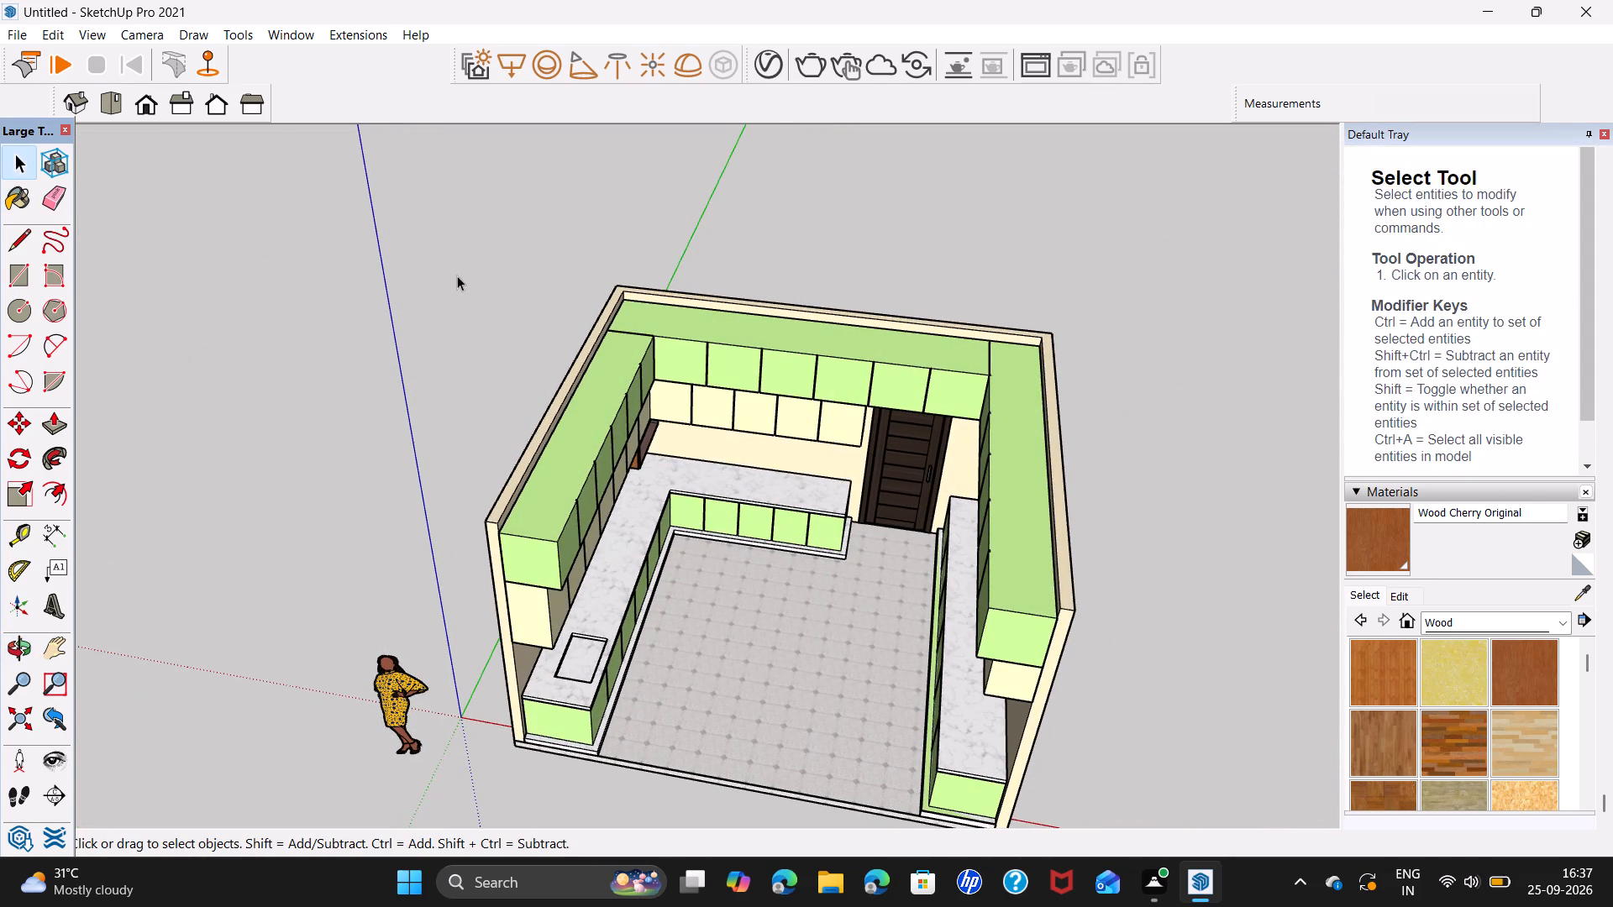
pyautogui.click(9, 272)
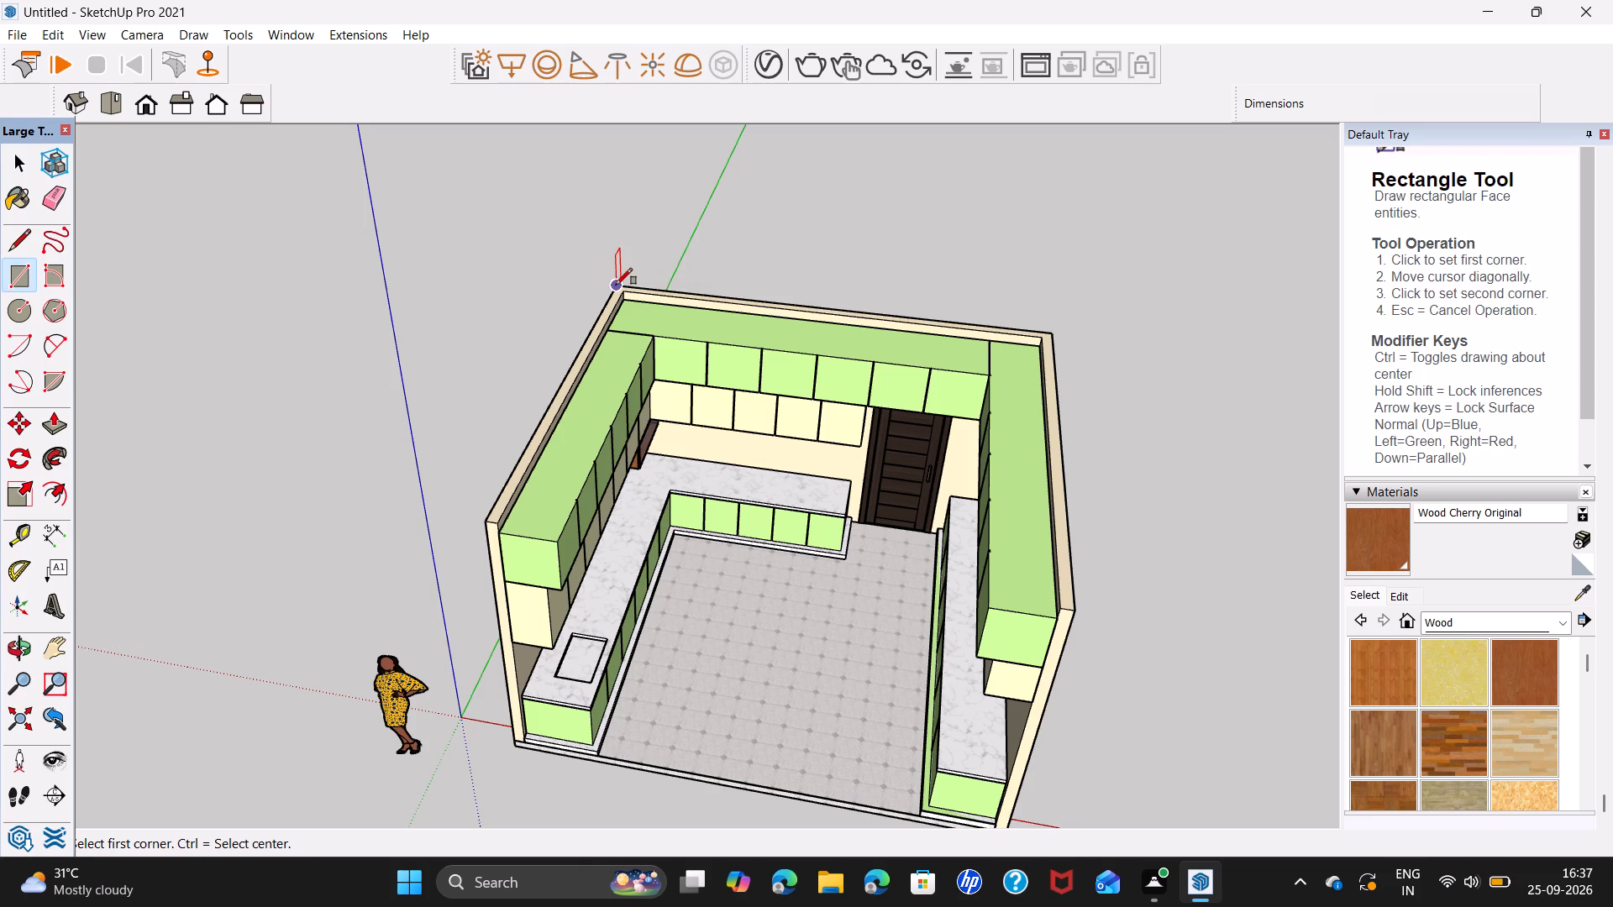
pyautogui.click(618, 284)
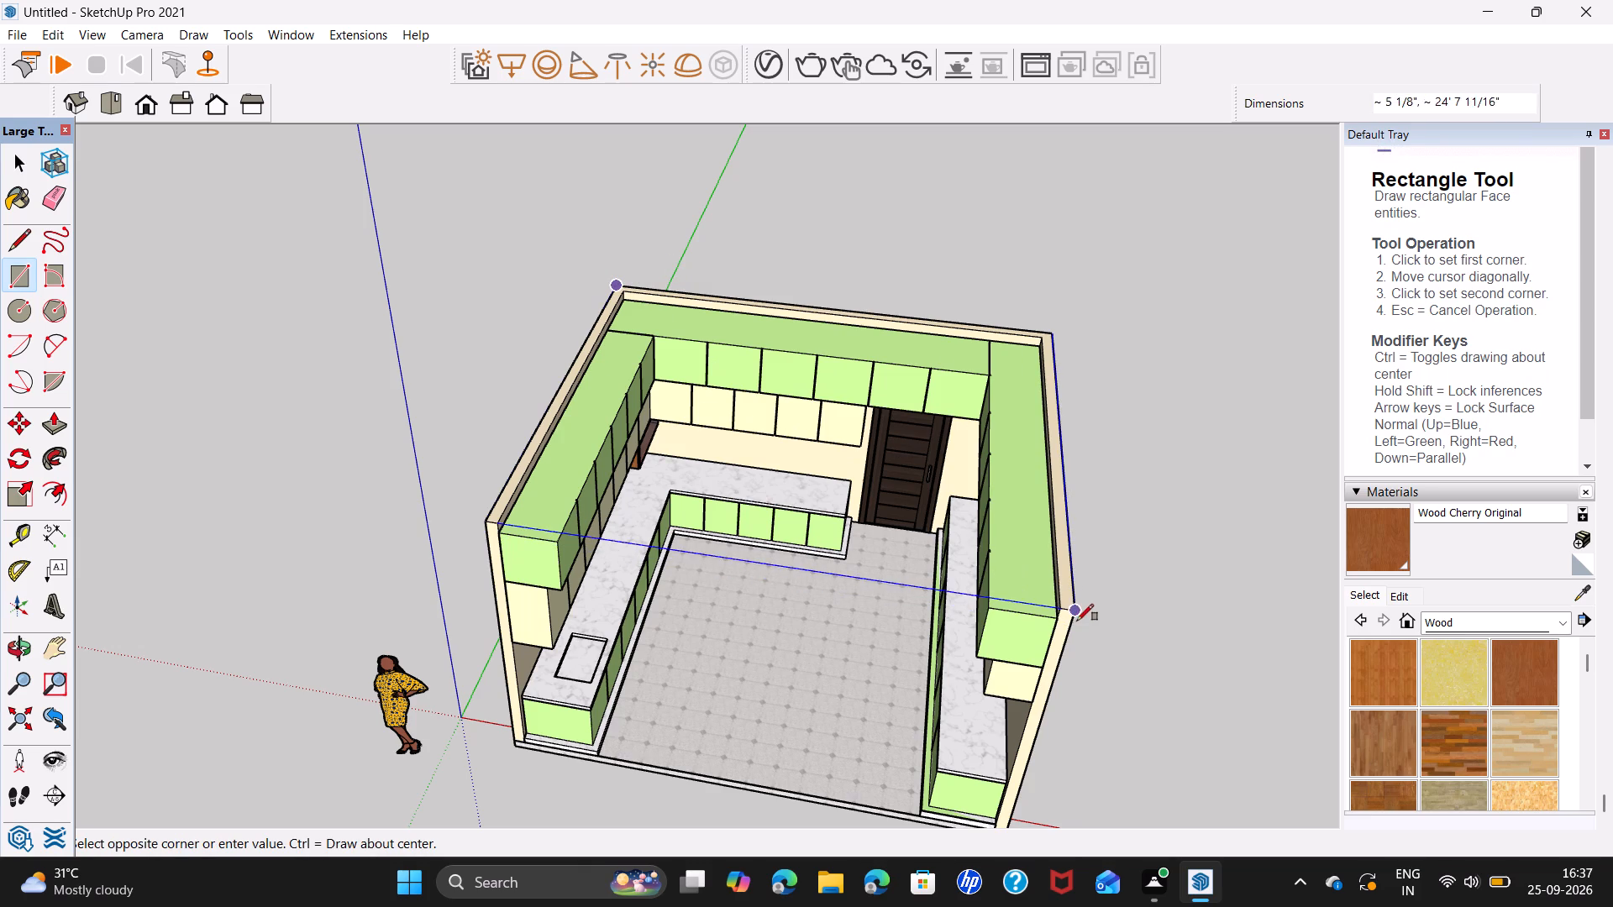
pyautogui.click(1075, 617)
pyautogui.press('space')
pyautogui.moveTo(956, 525); pyautogui.dragTo(938, 546, button='right')
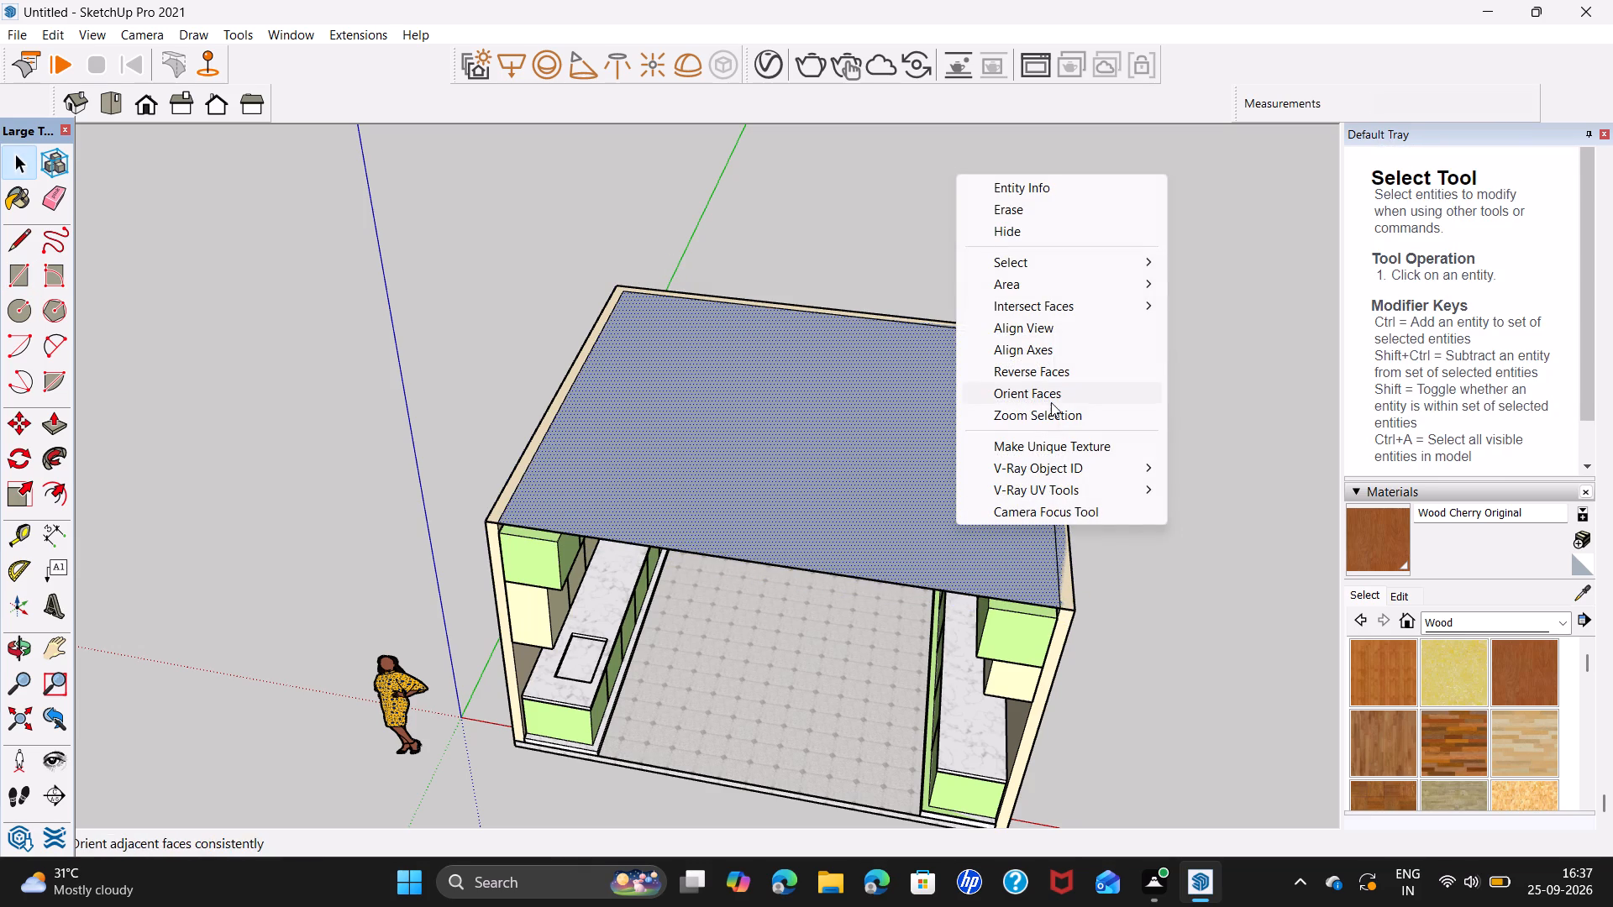
pyautogui.click(1065, 371)
# Push/pull the roof face upward by 4 inches to form a slab.
pyautogui.press('p')
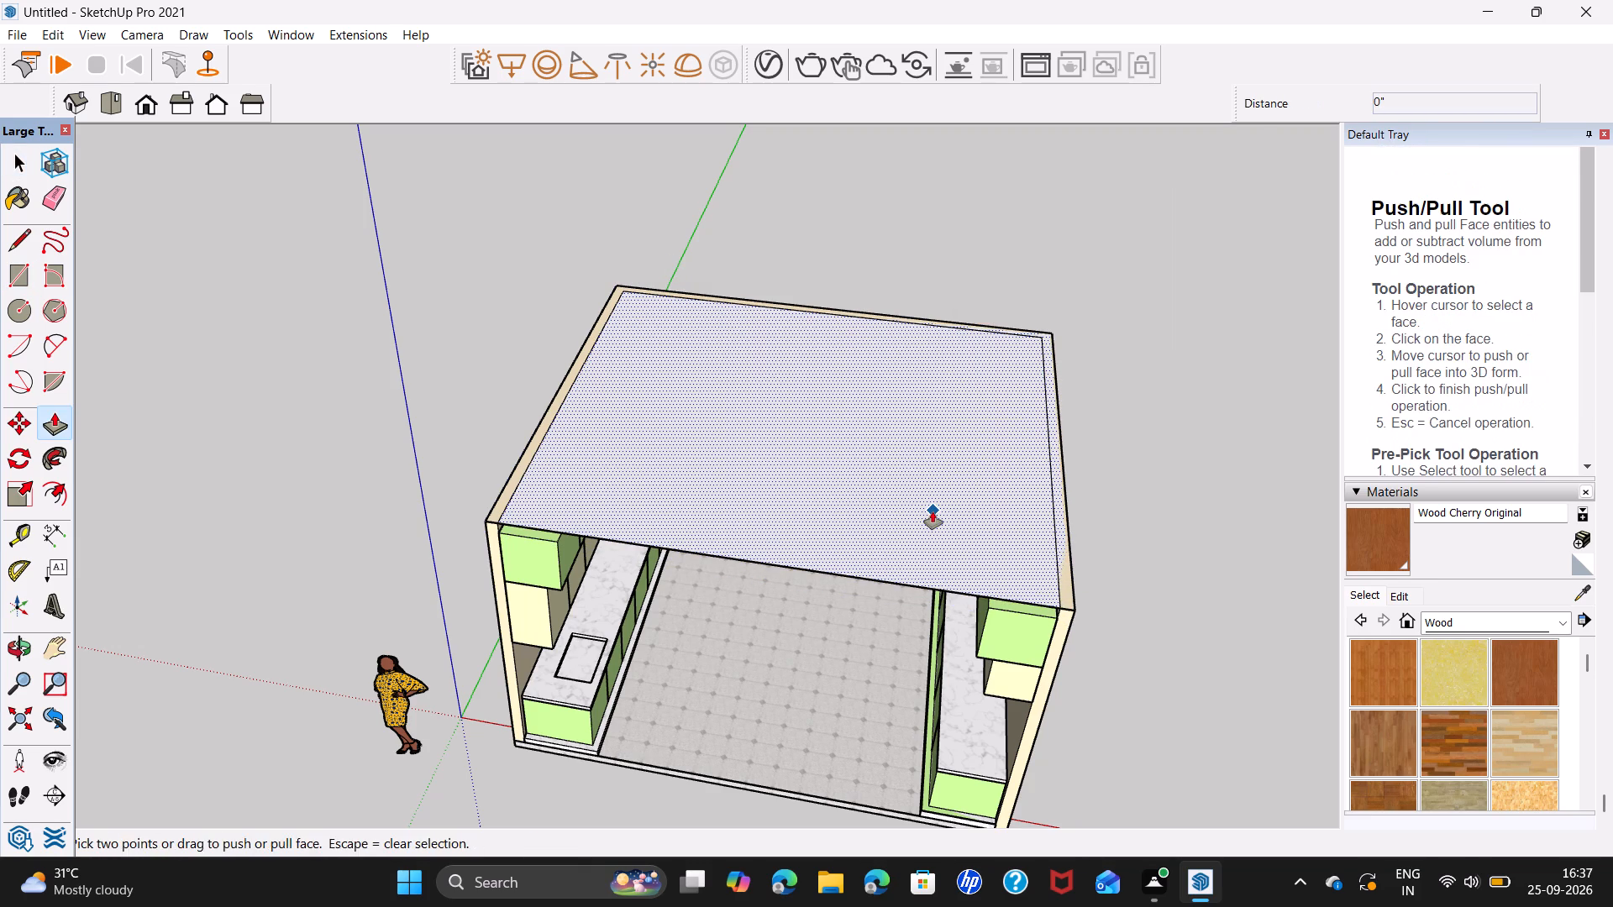
pyautogui.click(933, 511)
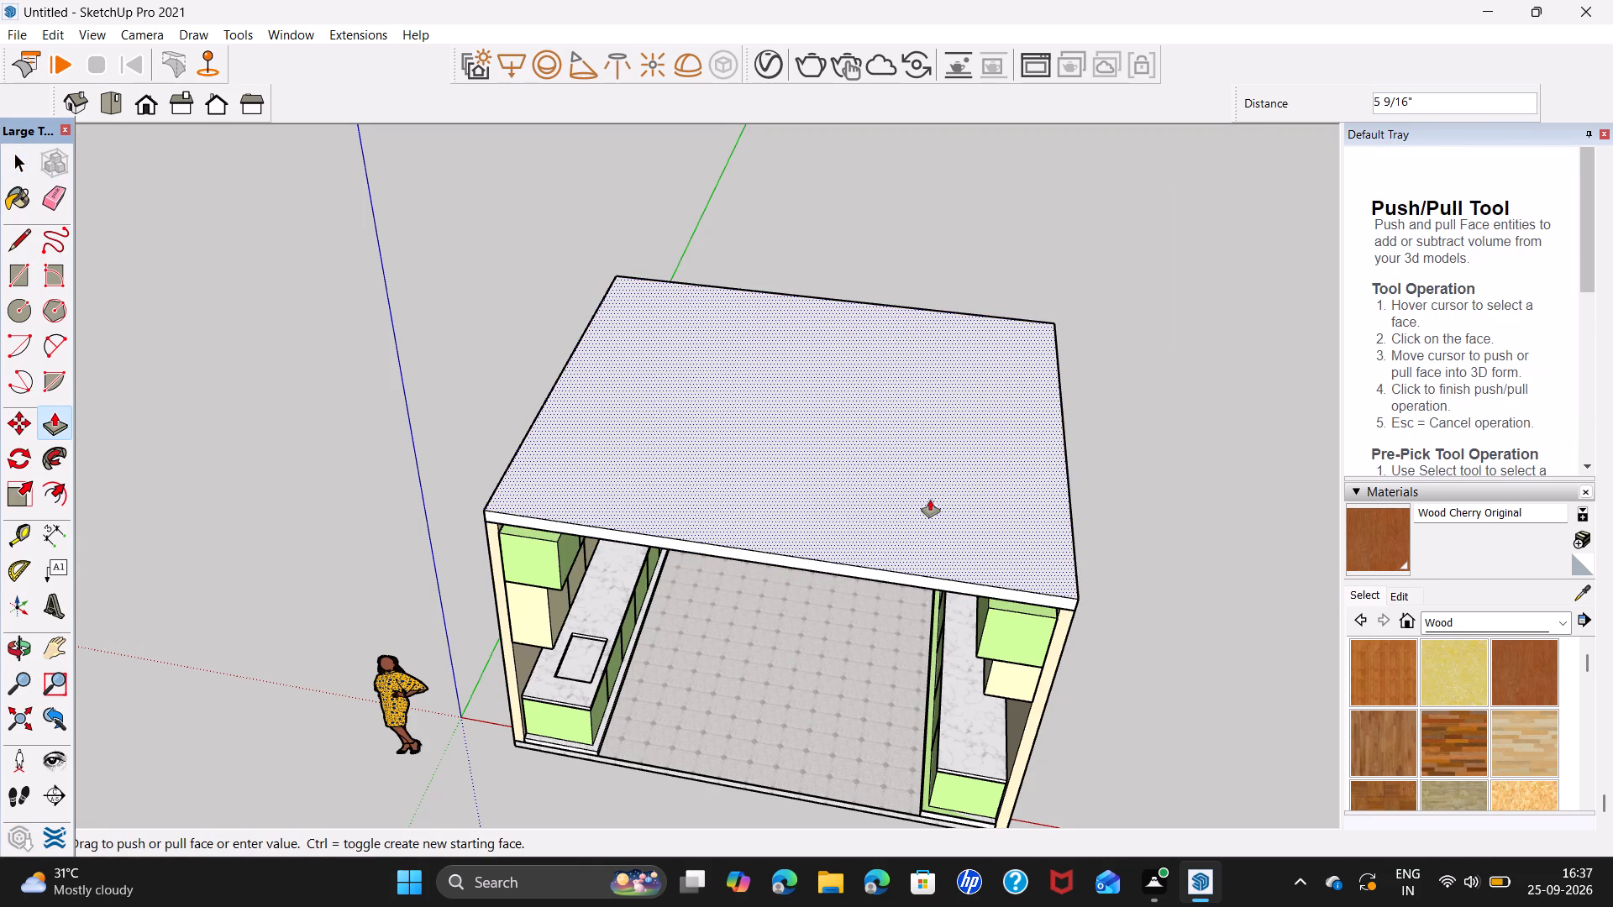
pyautogui.press('4')
pyautogui.press('Return')
pyautogui.press('space')
# Make the whole roof slab, with all its connected faces and edges, into a group.
pyautogui.moveTo(905, 677); pyautogui.dragTo(927, 597, button='middle')
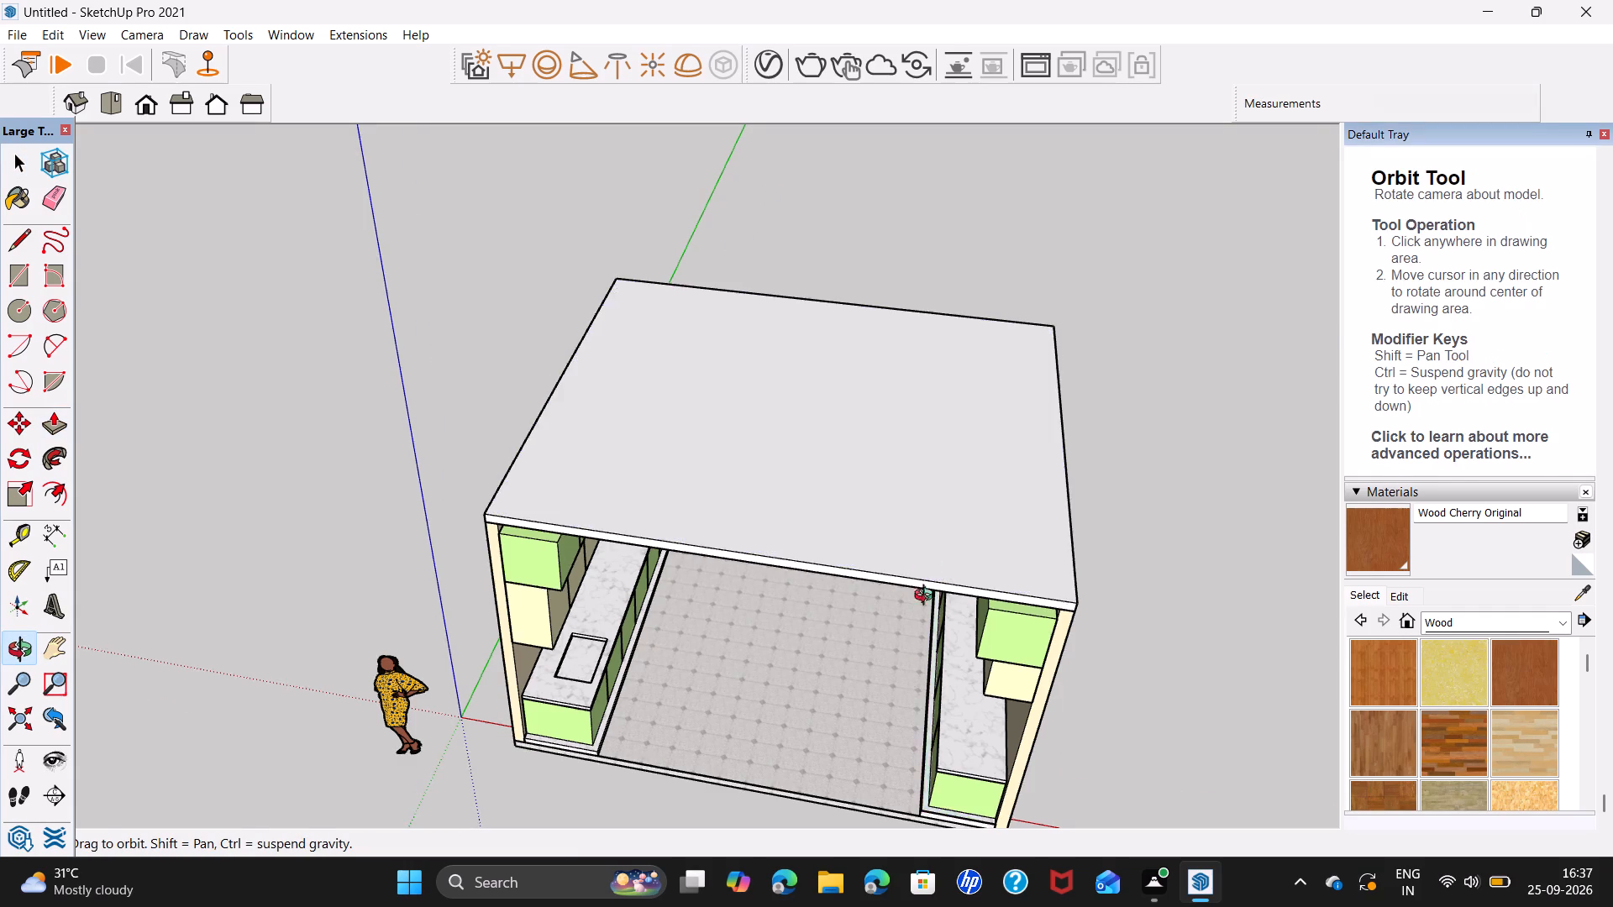
pyautogui.moveTo(927, 597); pyautogui.dragTo(933, 389, button='middle')
pyautogui.scroll(4, 928, 376)
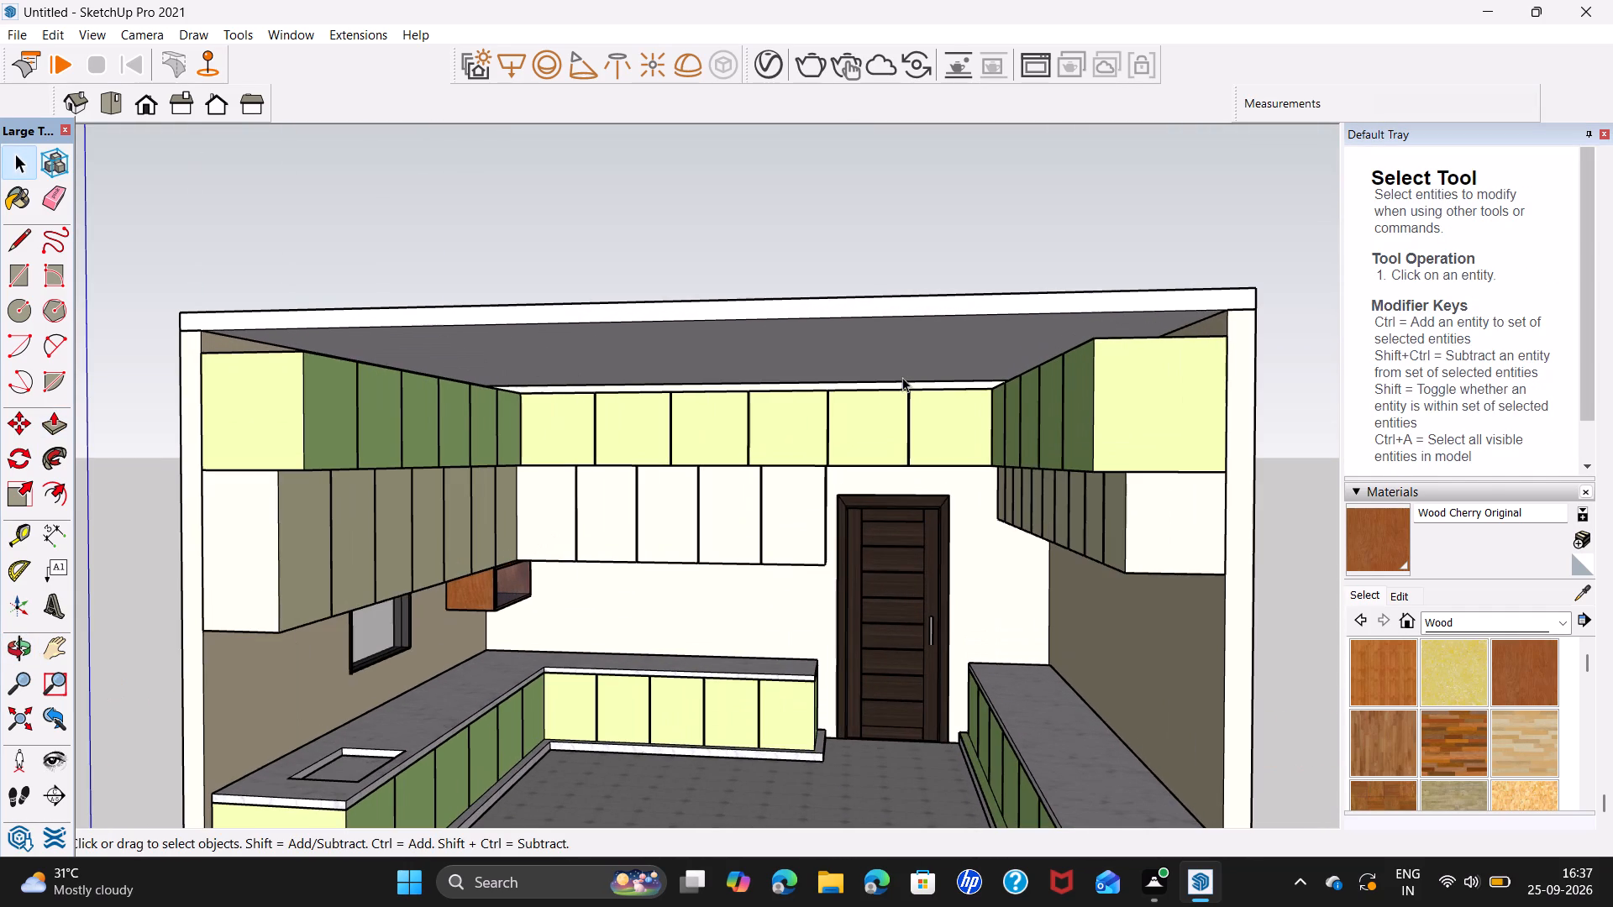
pyautogui.tripleClick(899, 352)
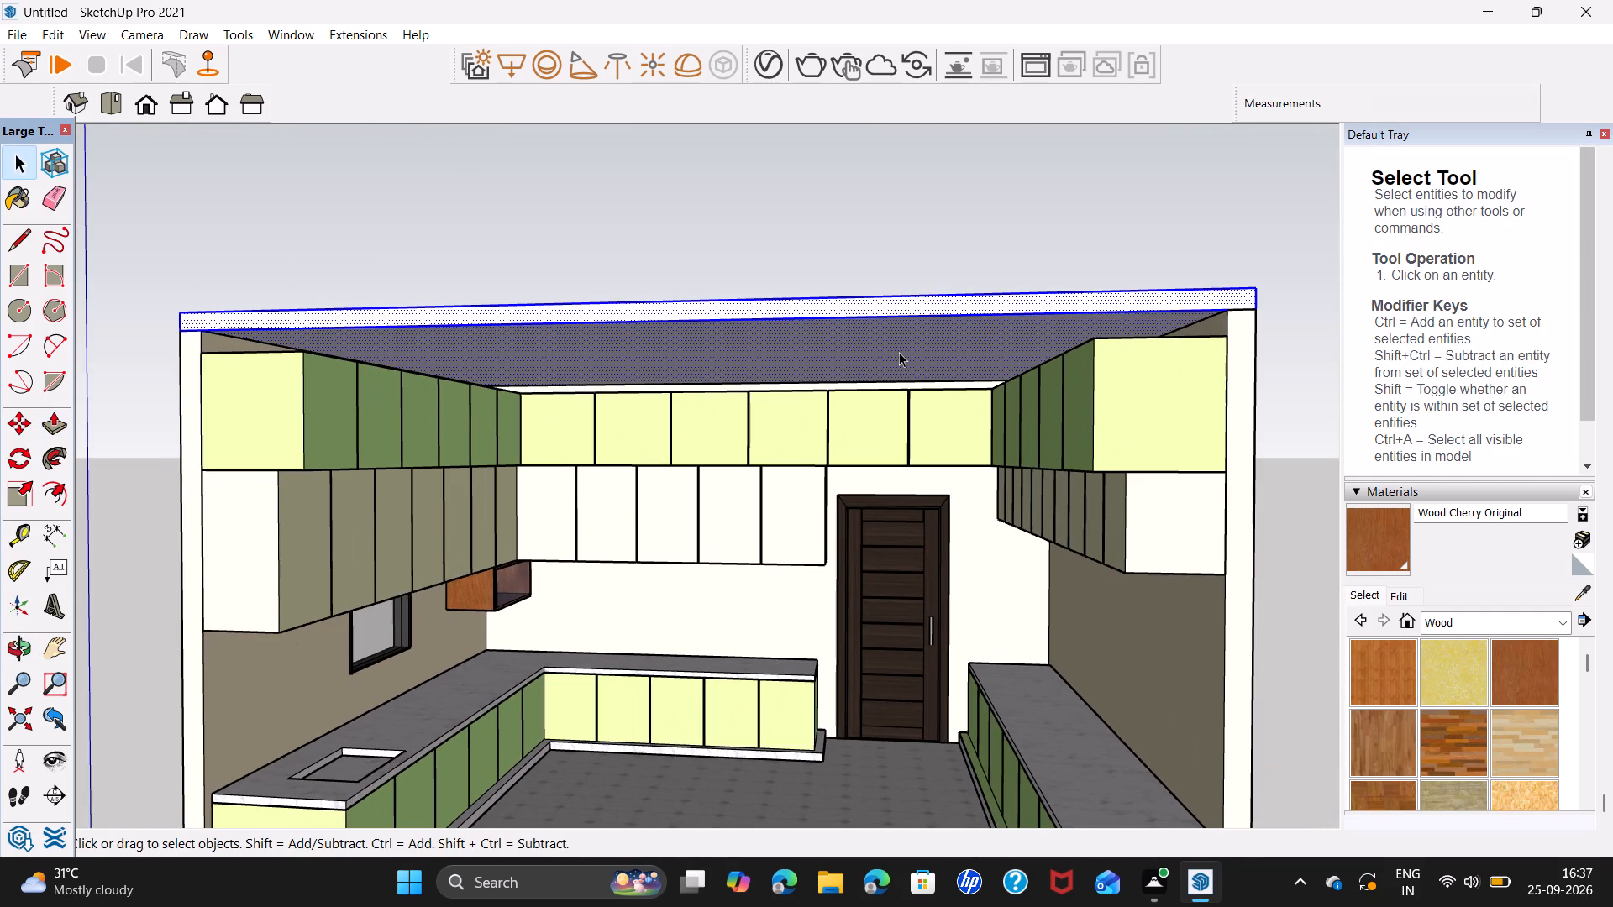
pyautogui.rightClick(899, 352)
pyautogui.click(990, 527)
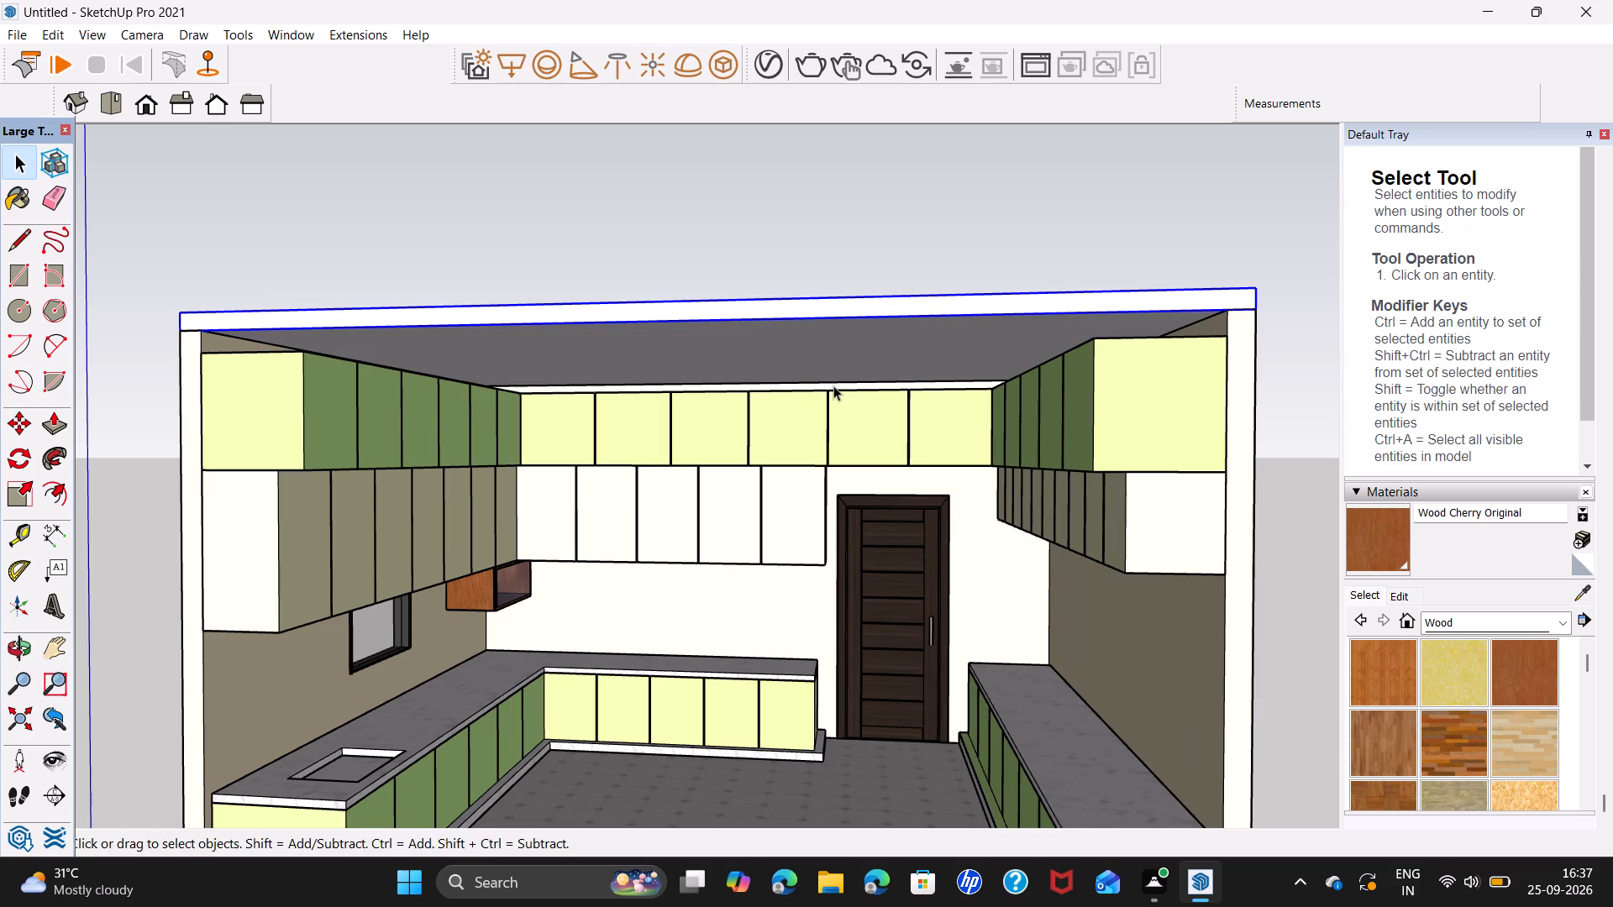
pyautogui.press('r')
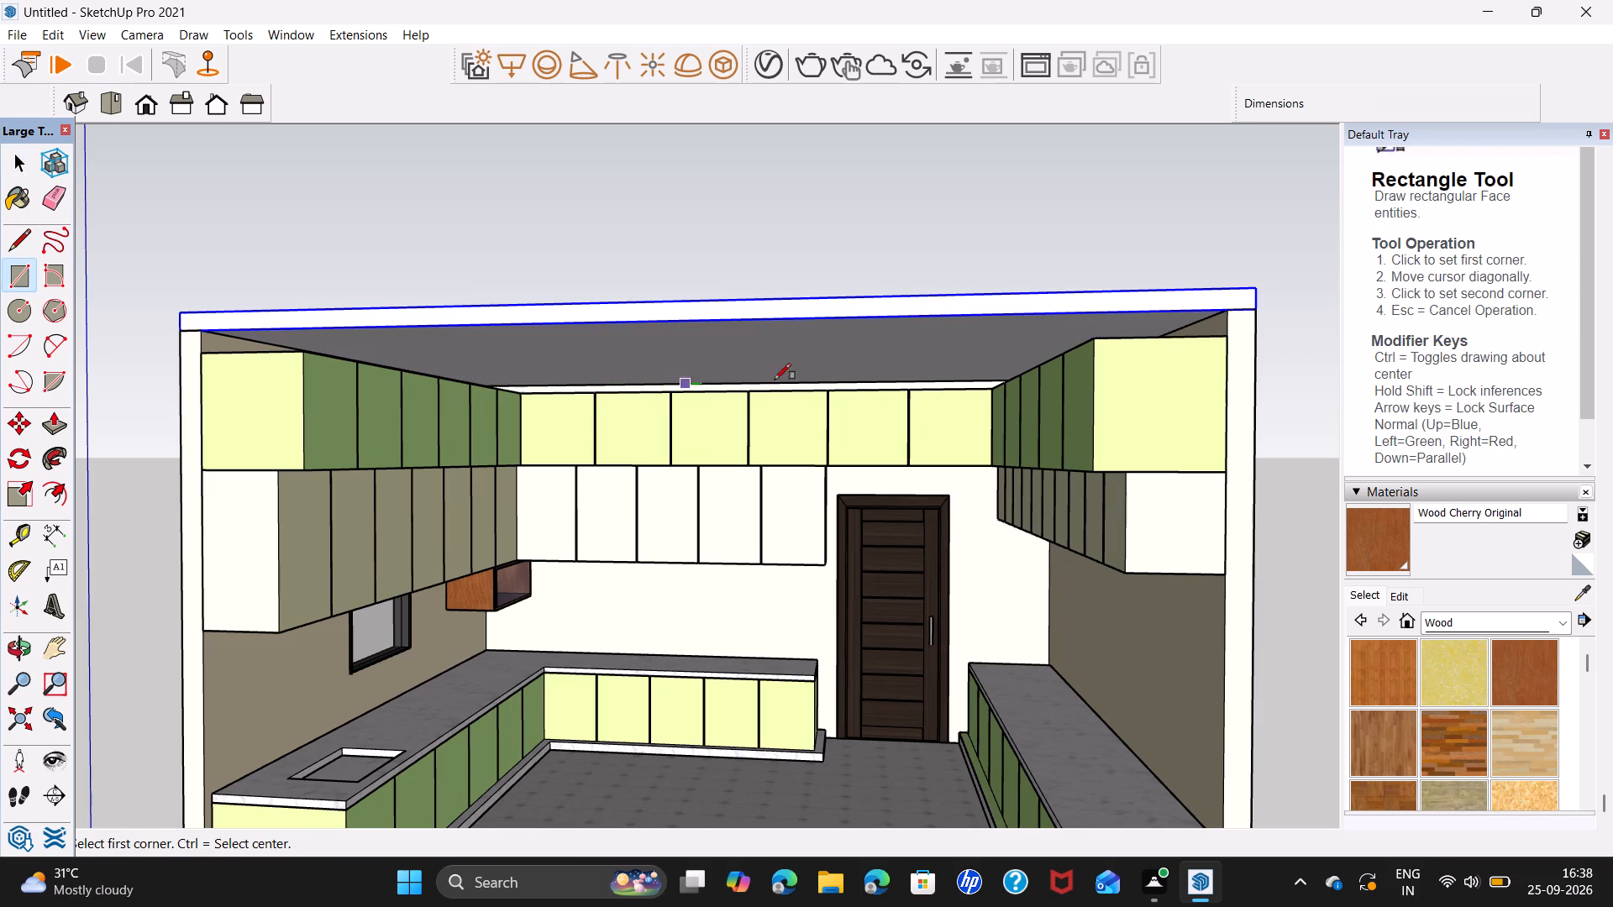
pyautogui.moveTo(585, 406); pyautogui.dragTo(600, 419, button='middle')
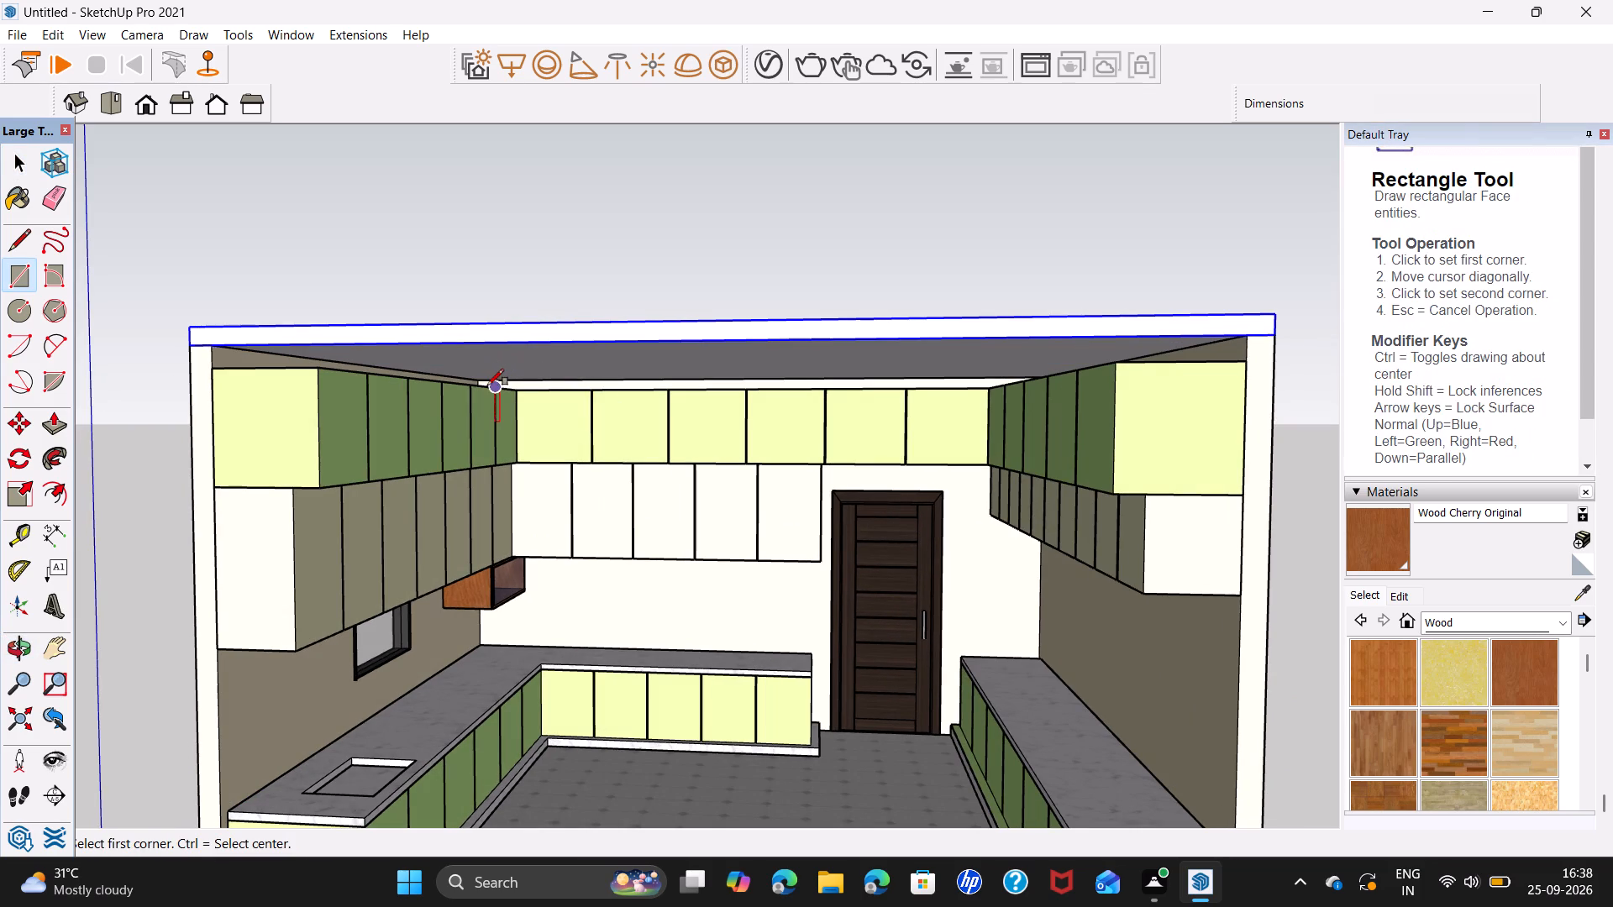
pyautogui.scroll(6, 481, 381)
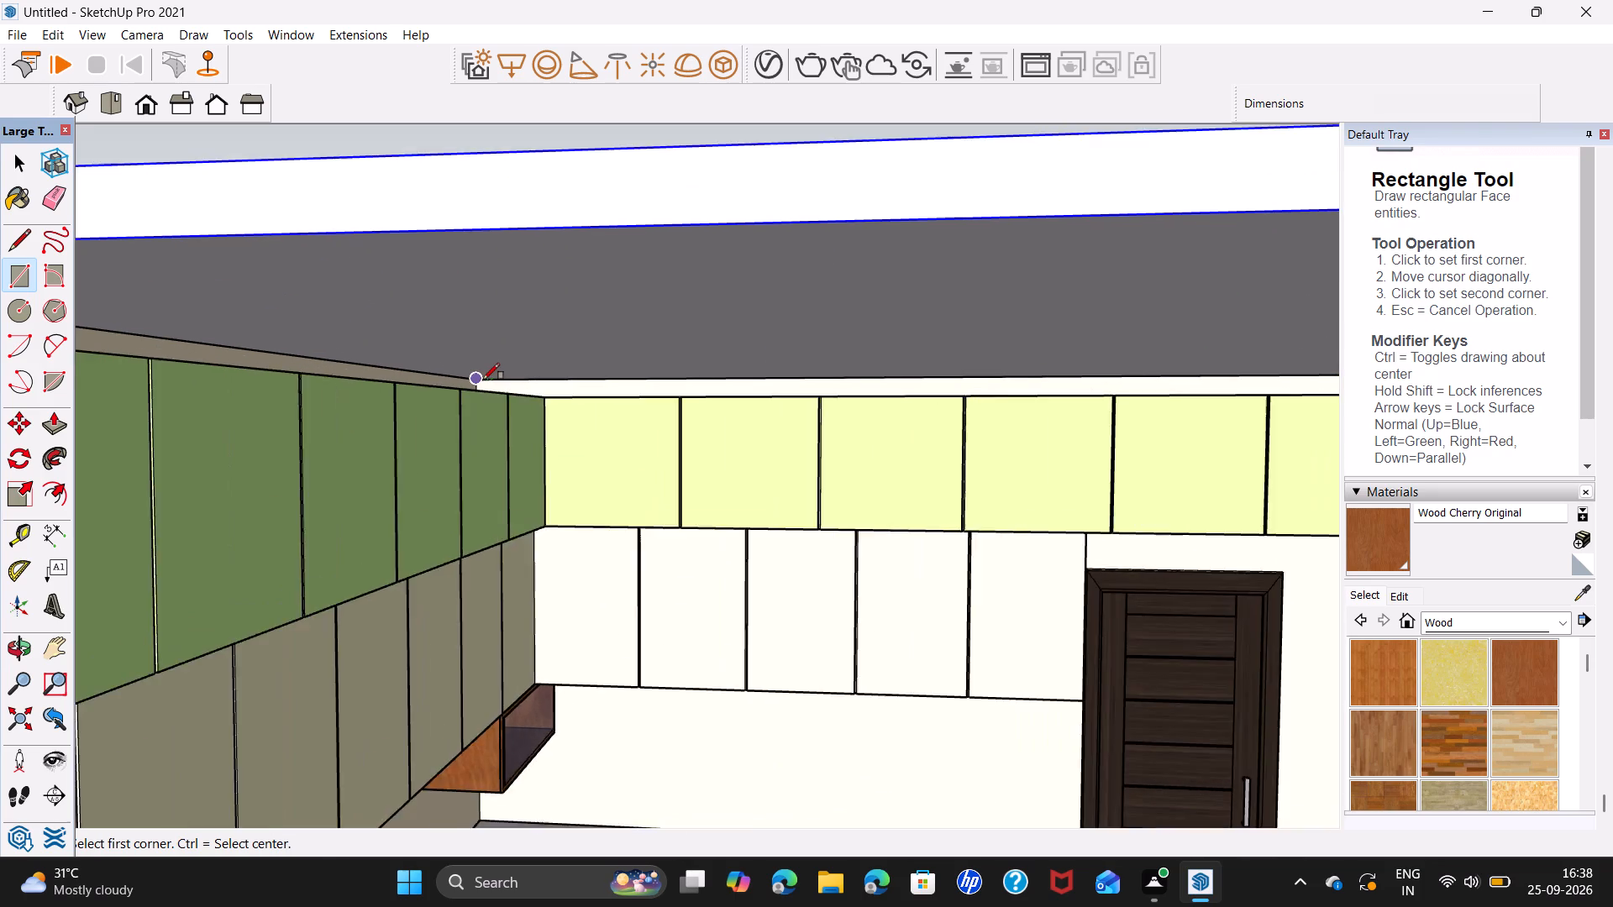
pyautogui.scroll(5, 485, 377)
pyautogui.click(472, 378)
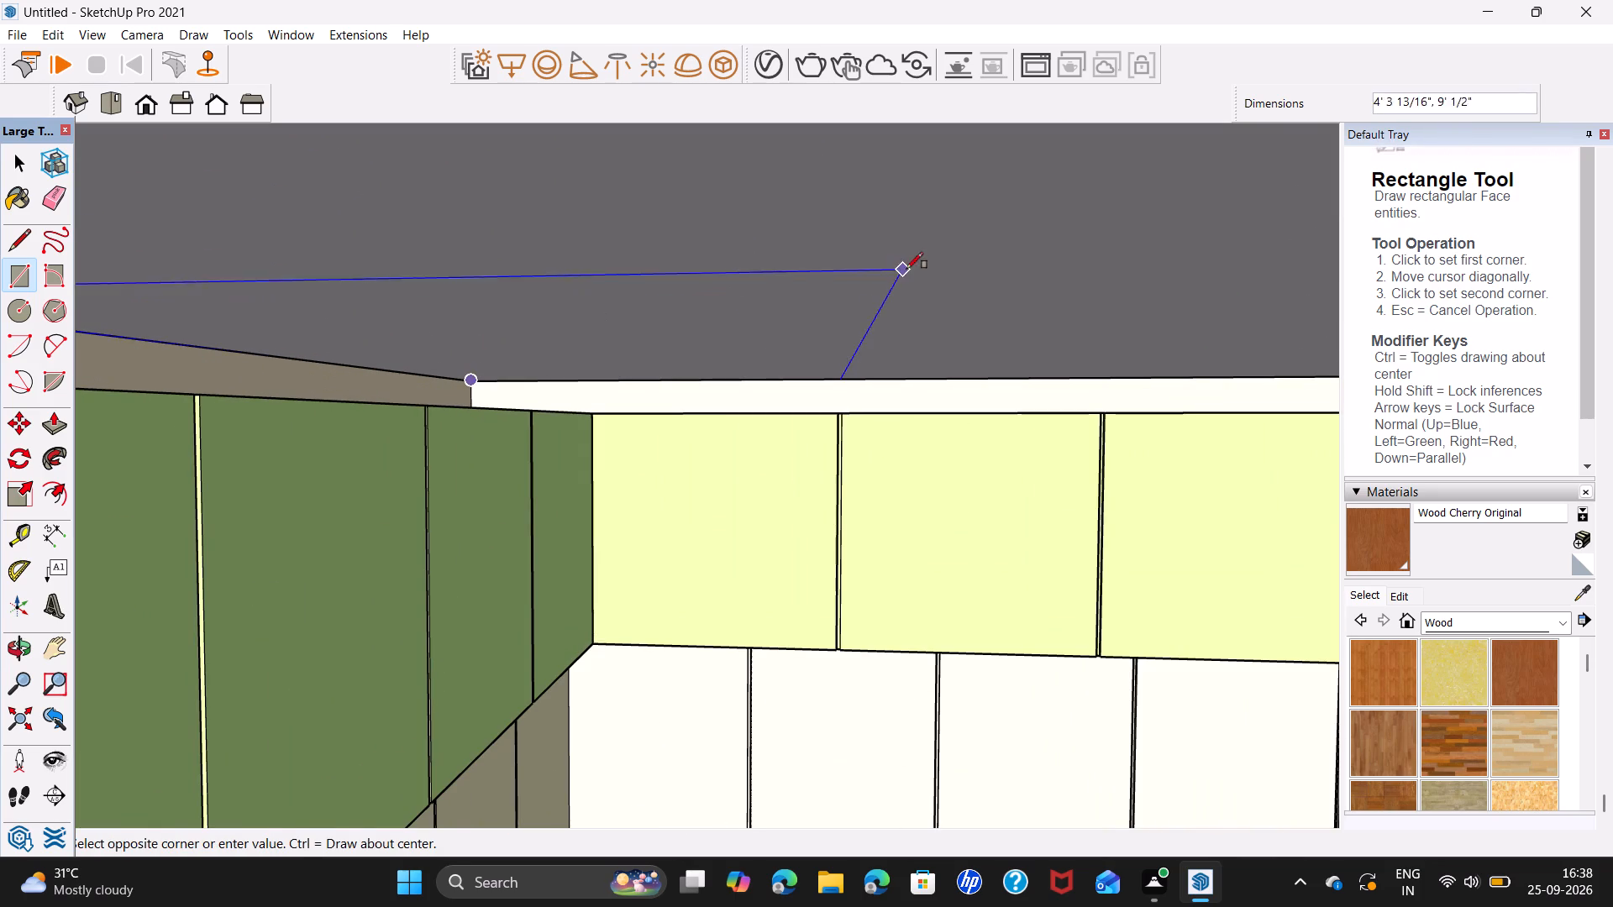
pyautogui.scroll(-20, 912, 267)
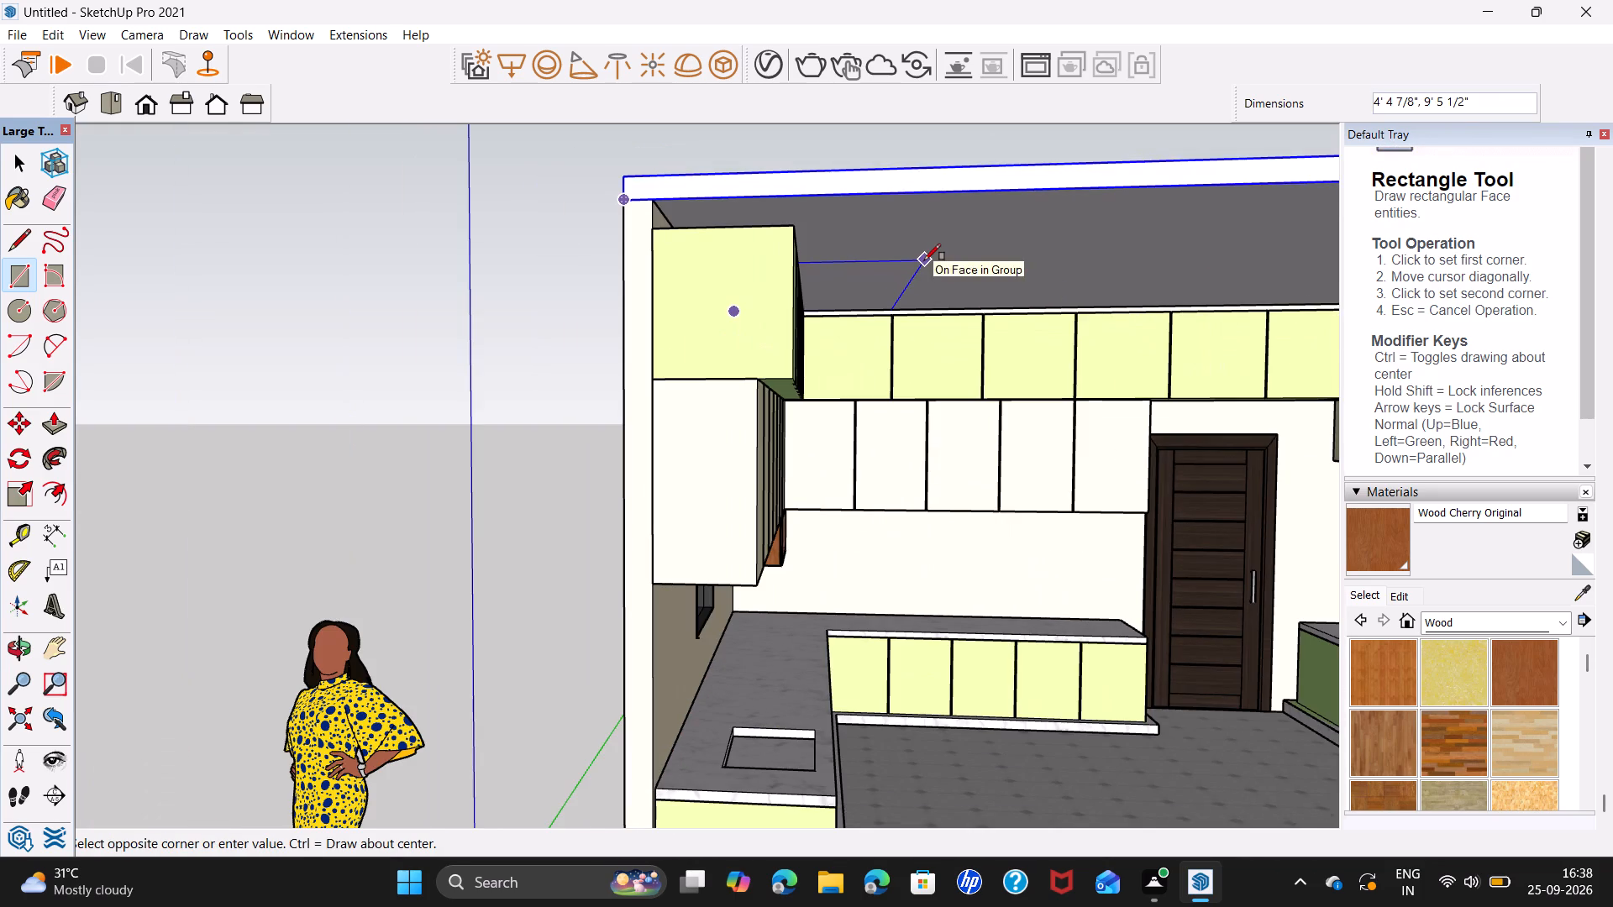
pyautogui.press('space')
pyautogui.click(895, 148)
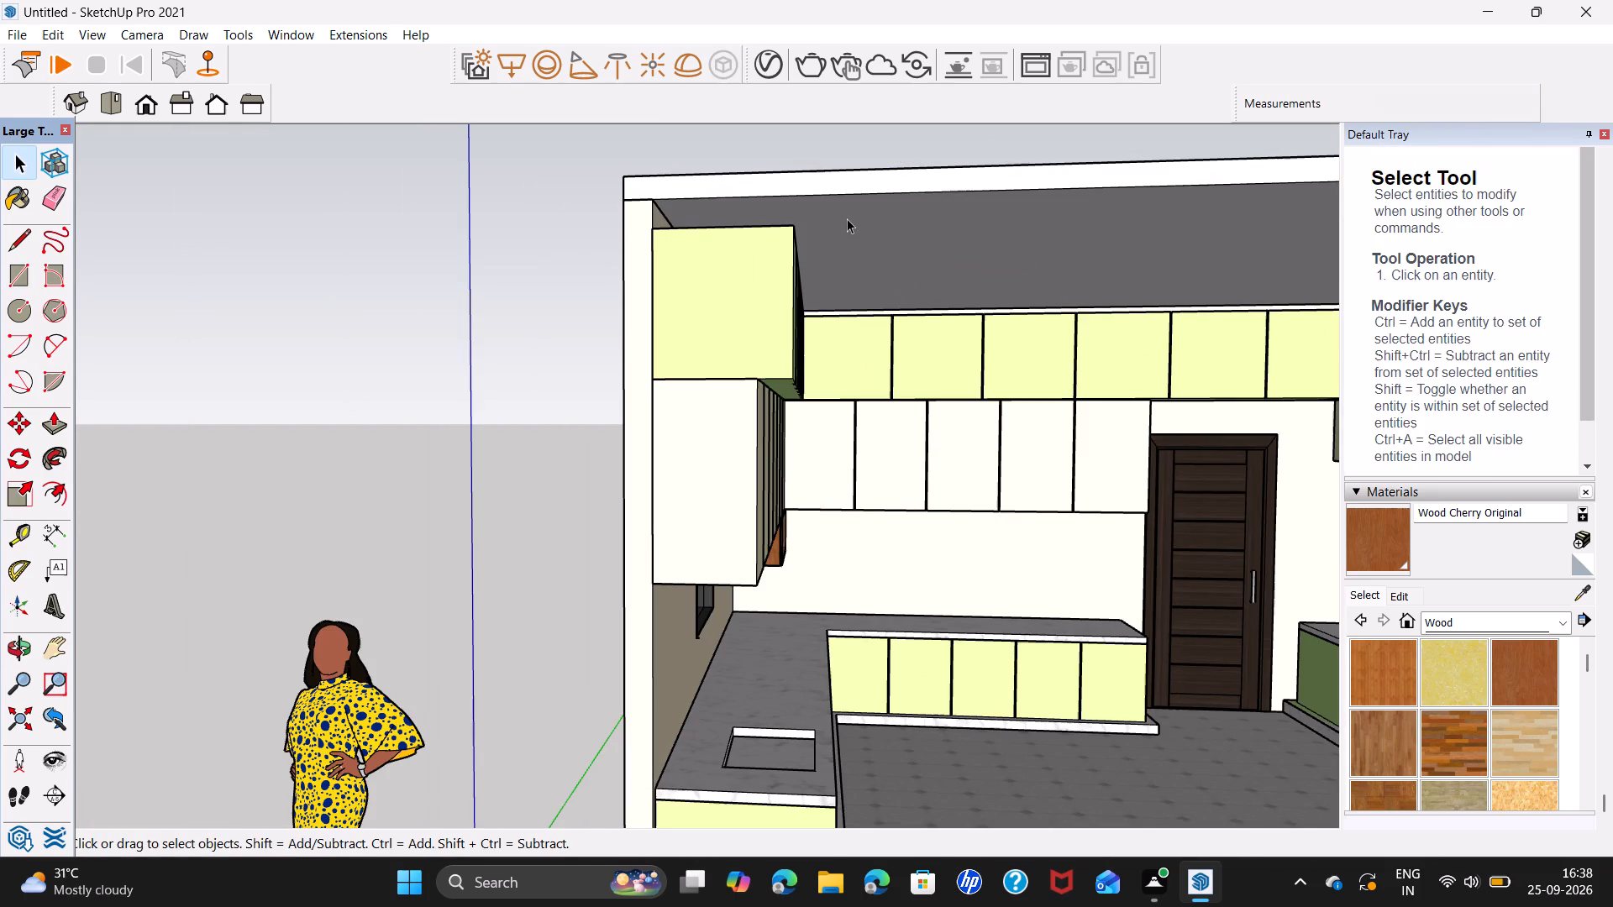
# Draw a ceiling rectangle of about 17' 6 3/4" by 15' 11 3/4" on the slab's underside, between the inner wall corners.
pyautogui.press('r')
pyautogui.scroll(4, 836, 223)
pyautogui.moveTo(833, 223); pyautogui.dragTo(801, 273, button='middle')
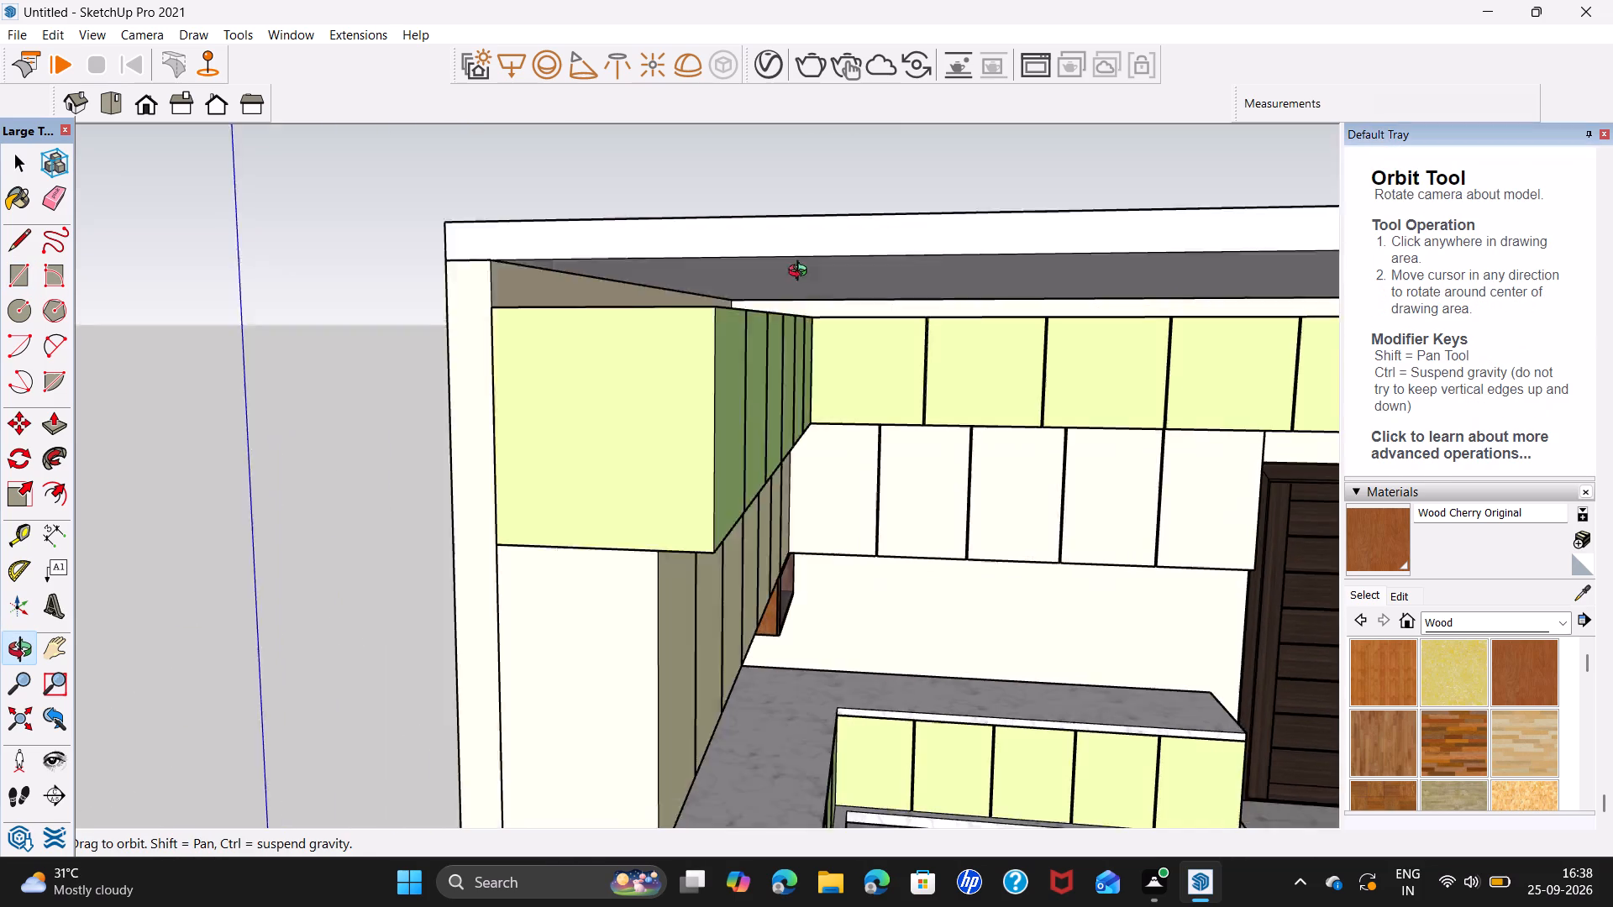
pyautogui.moveTo(801, 273); pyautogui.dragTo(758, 271, button='middle')
pyautogui.scroll(10, 789, 291)
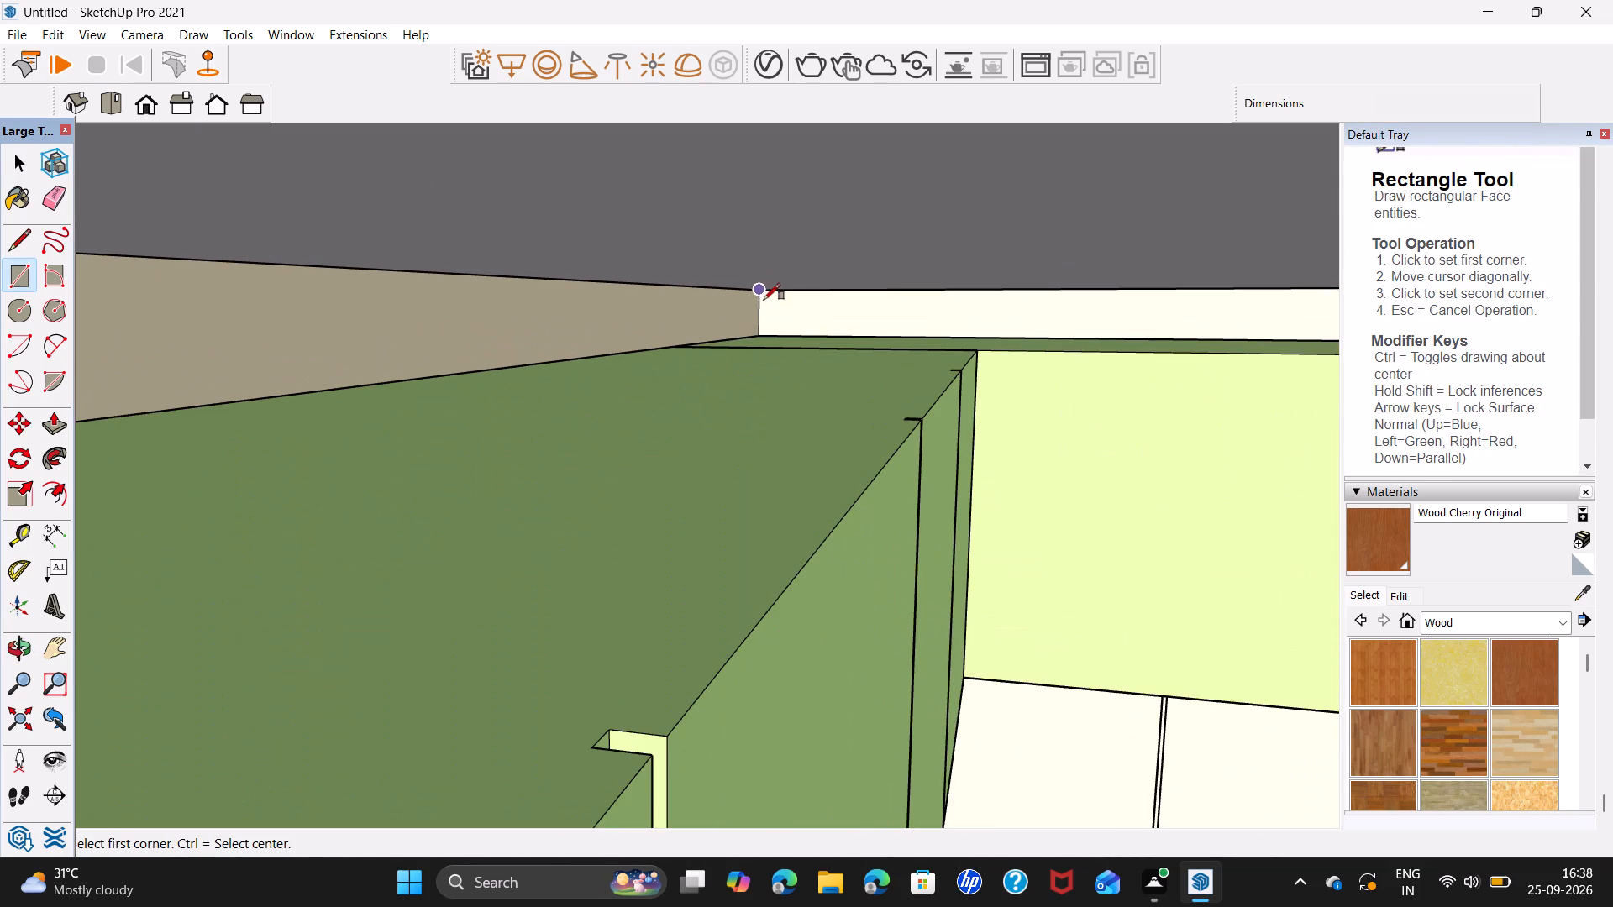
pyautogui.click(754, 289)
pyautogui.scroll(-8, 996, 227)
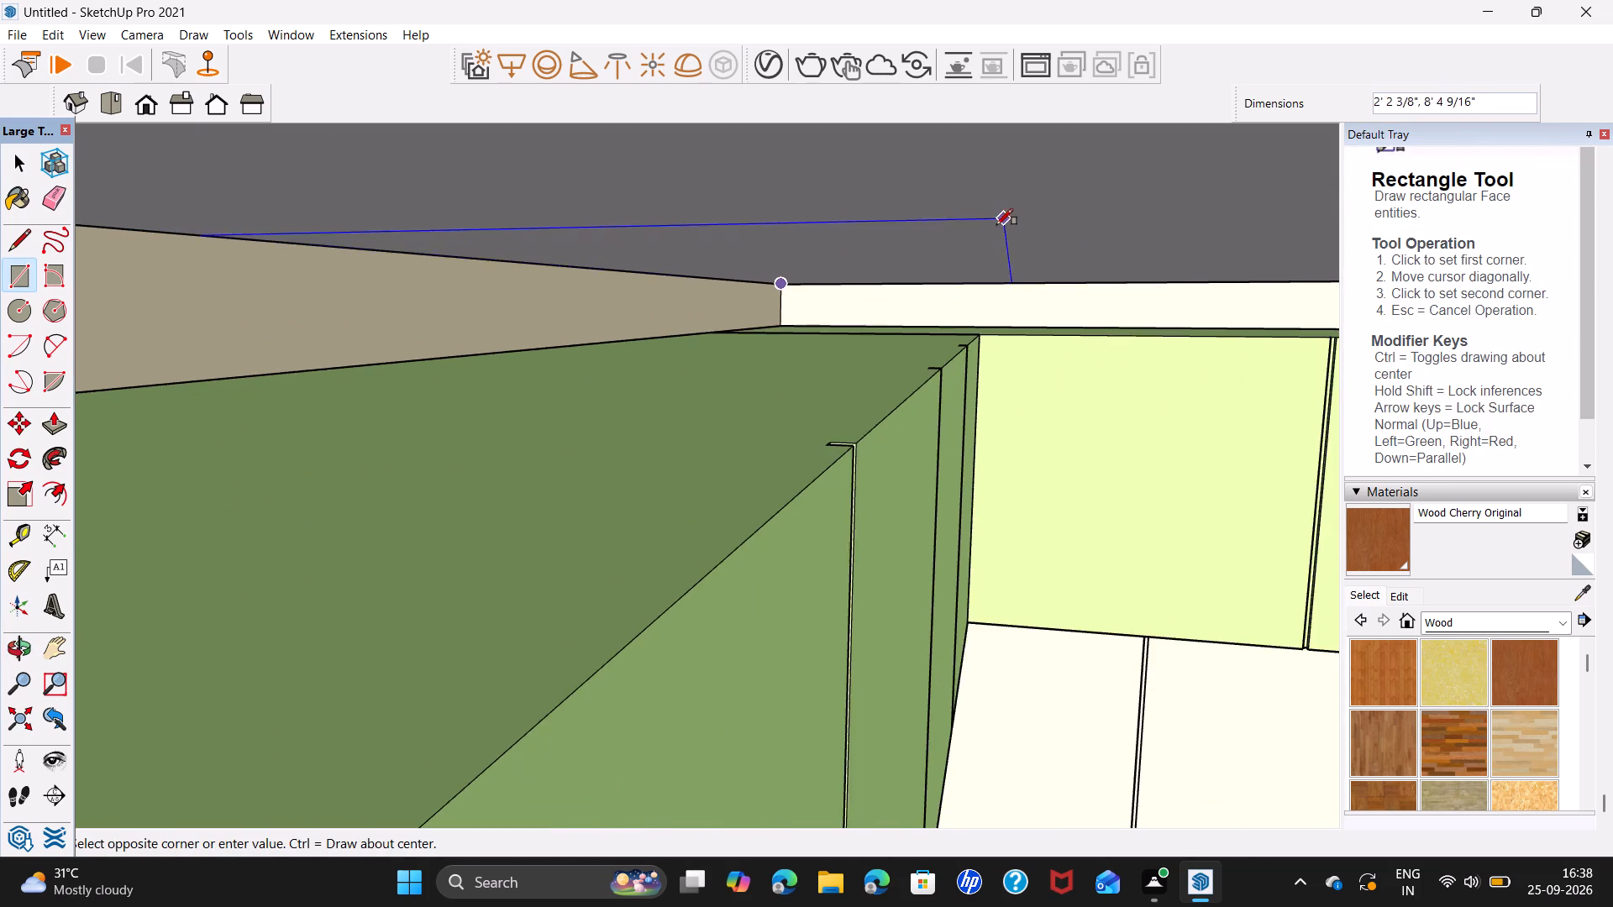
pyautogui.scroll(-14, 996, 225)
pyautogui.keyDown('shift'); pyautogui.moveTo(988, 236); pyautogui.dragTo(767, 389, button='middle'); pyautogui.keyUp('shift')
pyautogui.scroll(-13, 766, 389)
pyautogui.moveTo(1041, 519); pyautogui.dragTo(1040, 485, button='middle')
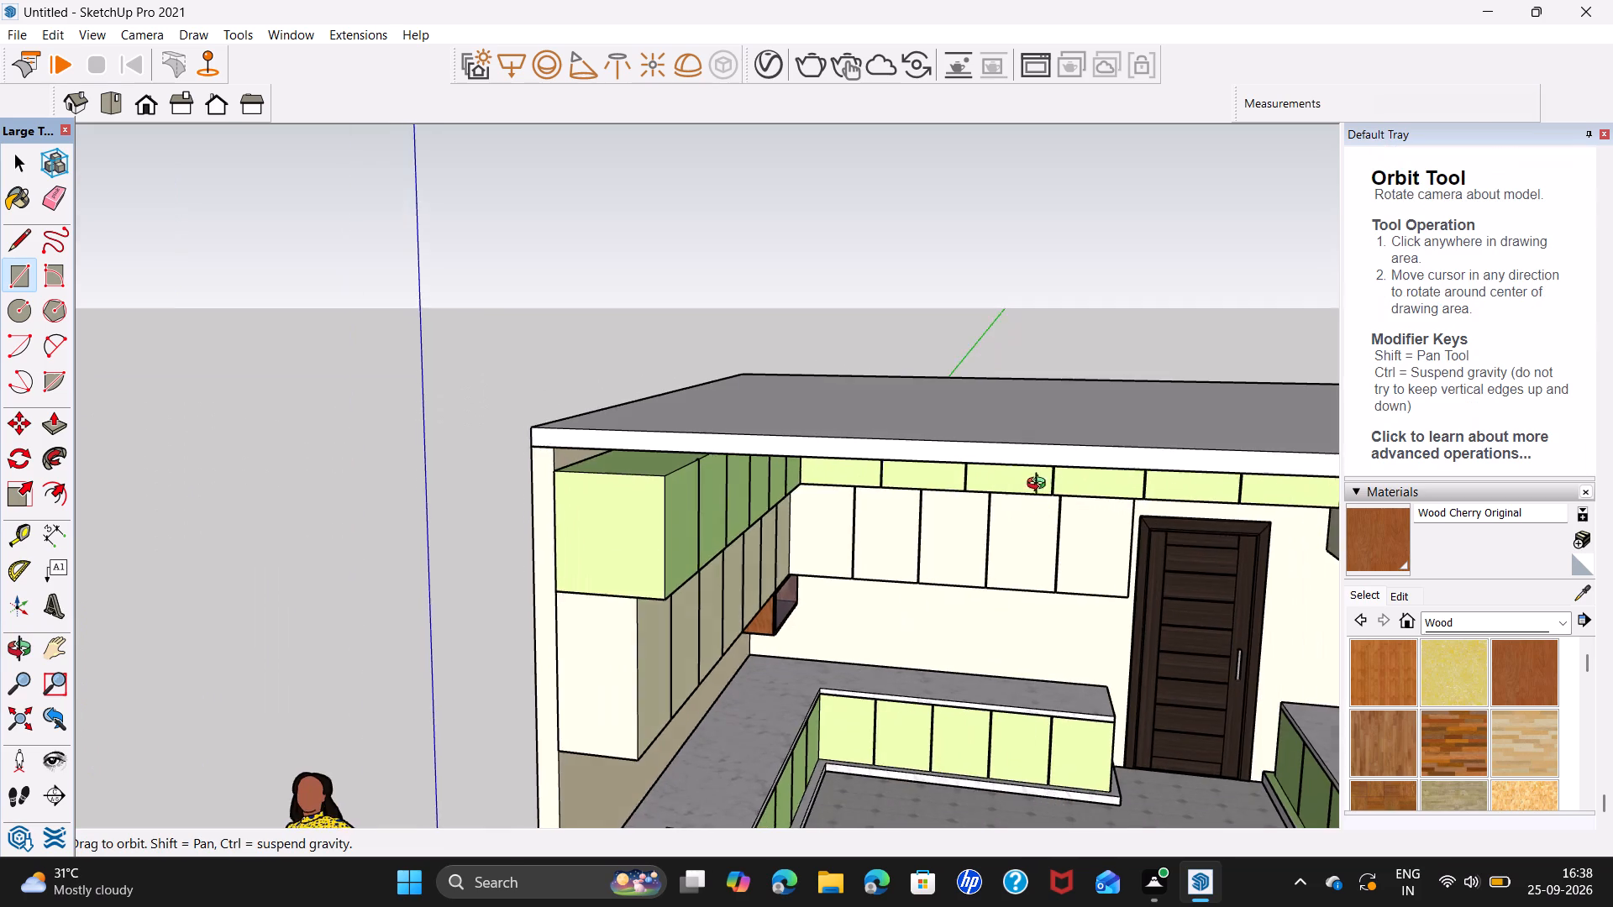
pyautogui.moveTo(1040, 485); pyautogui.dragTo(749, 401, button='middle')
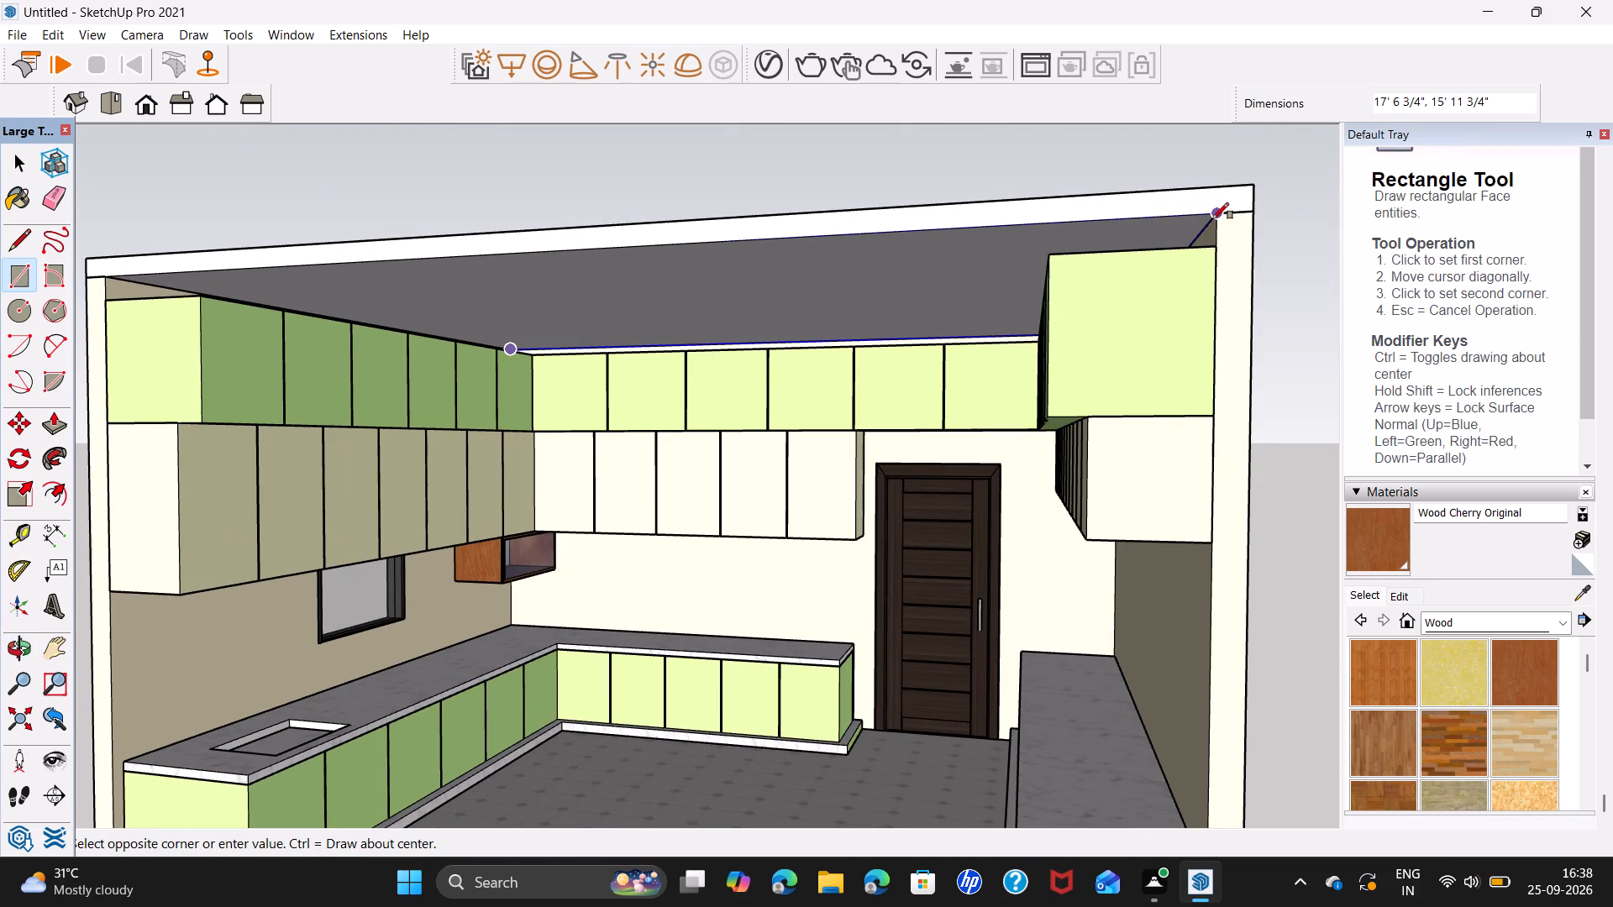
pyautogui.click(1212, 219)
# Reverse the face of the ceiling rectangle under the roof slab.
pyautogui.rightClick(868, 291)
pyautogui.press('space')
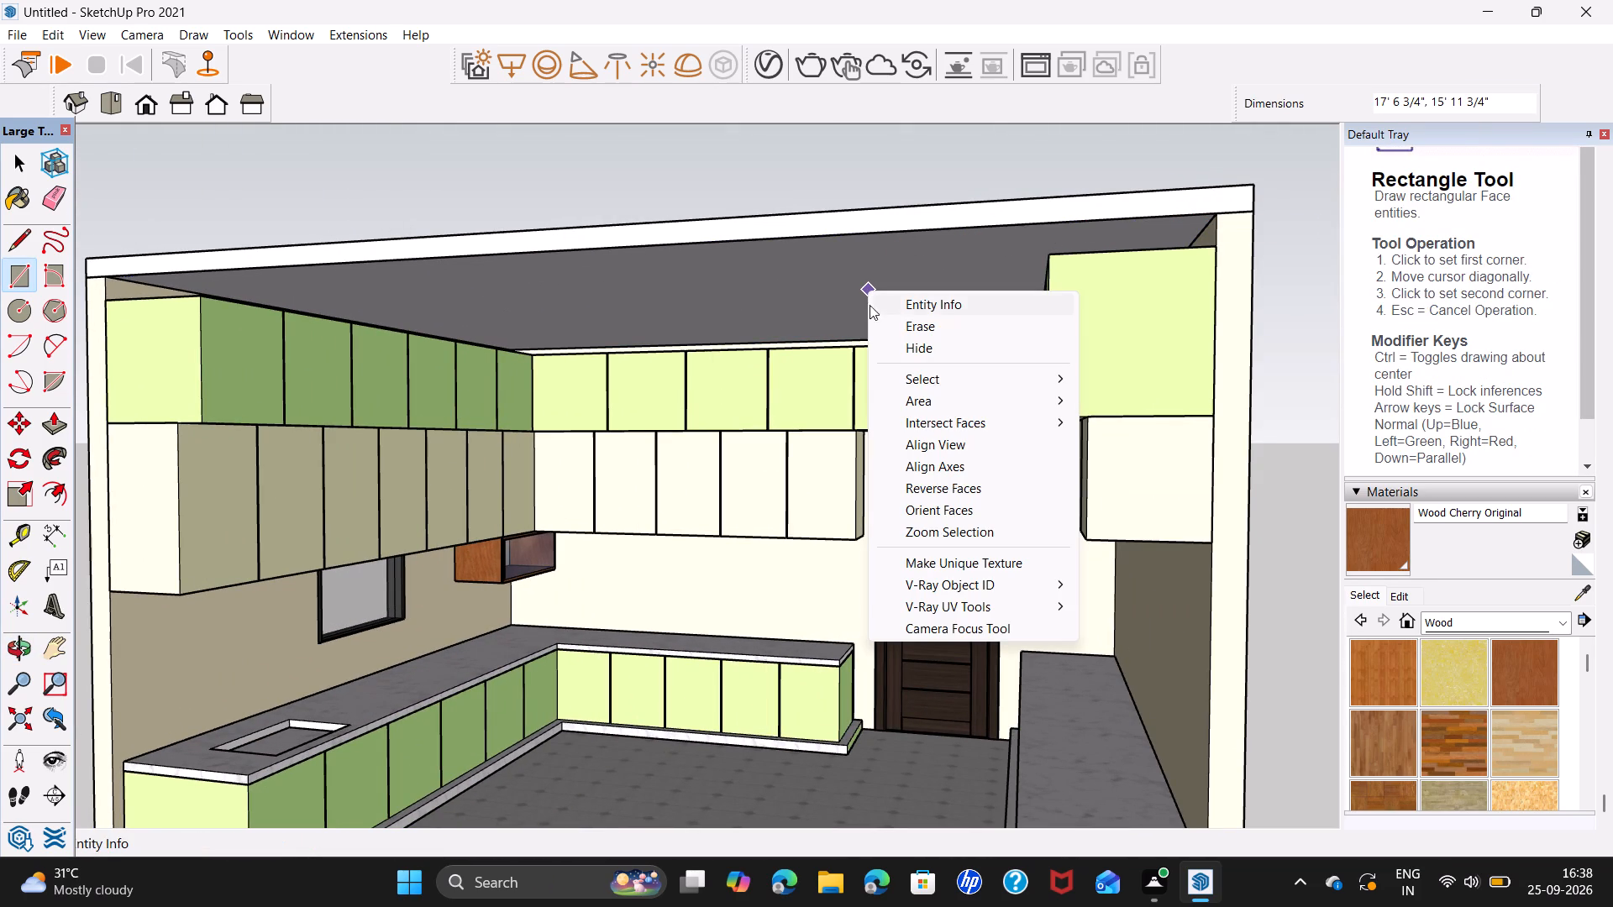
pyautogui.rightClick(838, 296)
pyautogui.click(1005, 490)
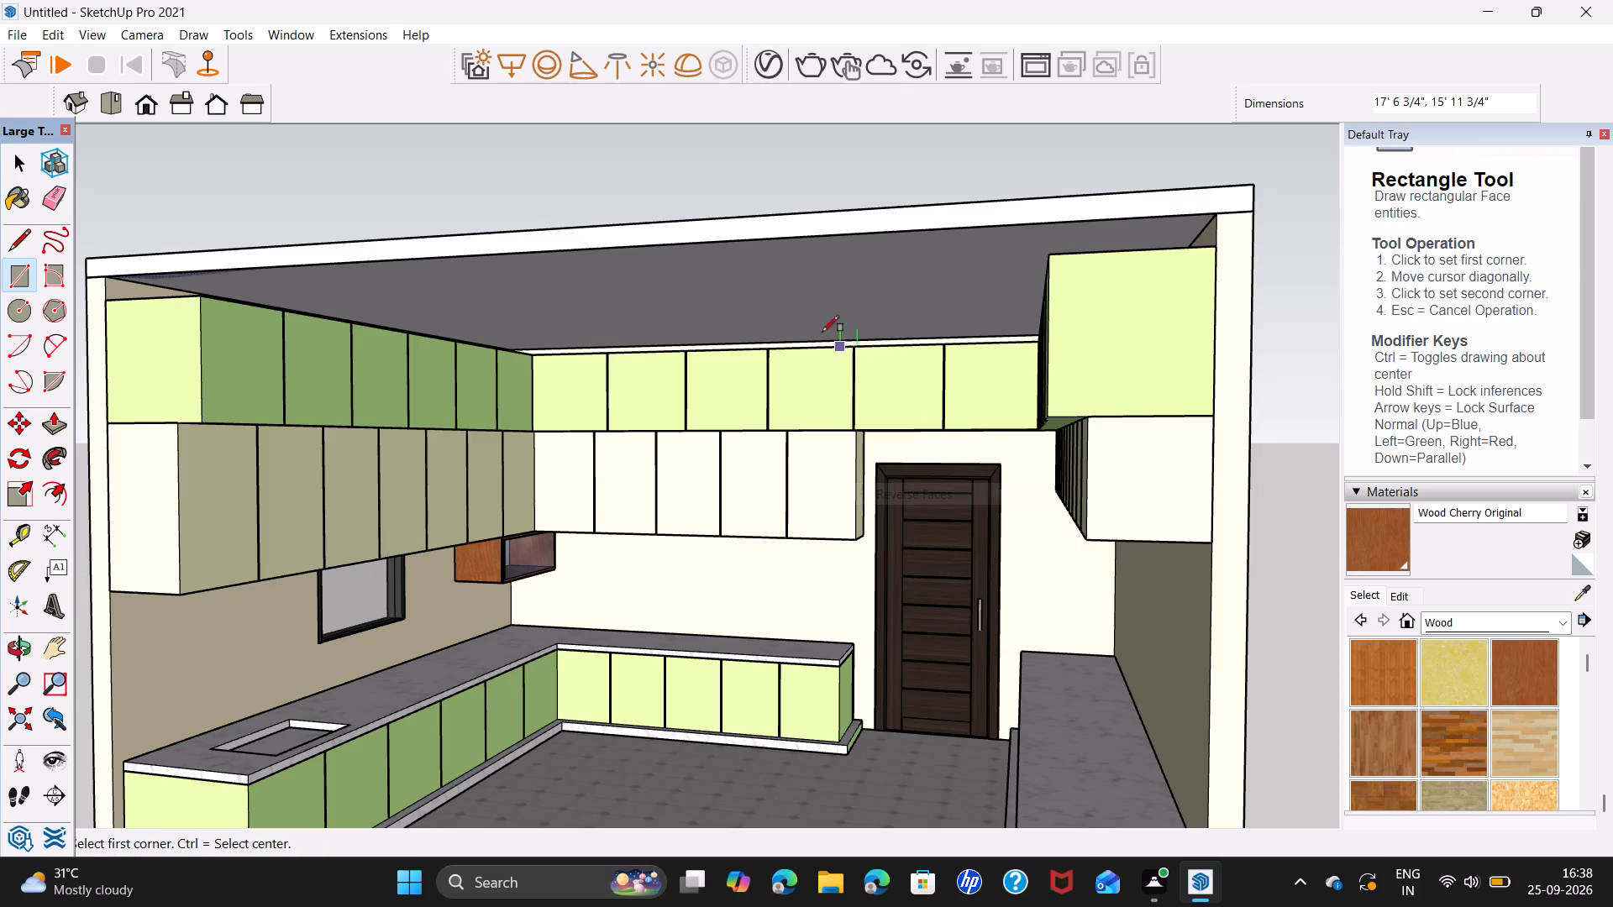
# Push/pull the ceiling rectangle under the roof slab downward by 2 inches.
pyautogui.press('space')
pyautogui.click(819, 306)
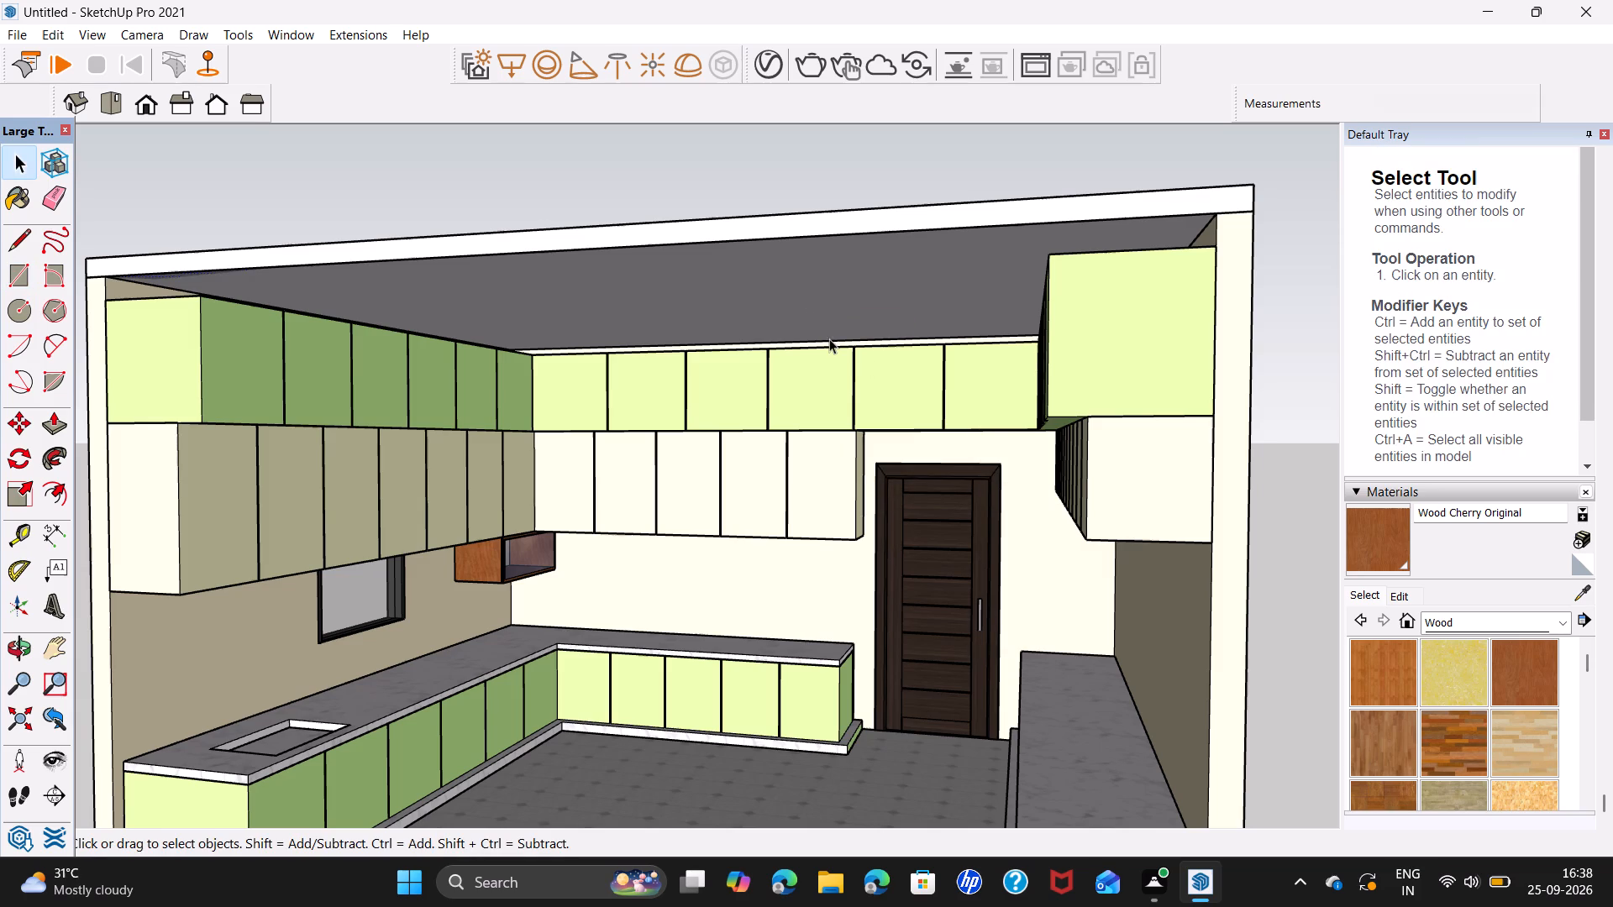
pyautogui.press('p')
pyautogui.click(825, 307)
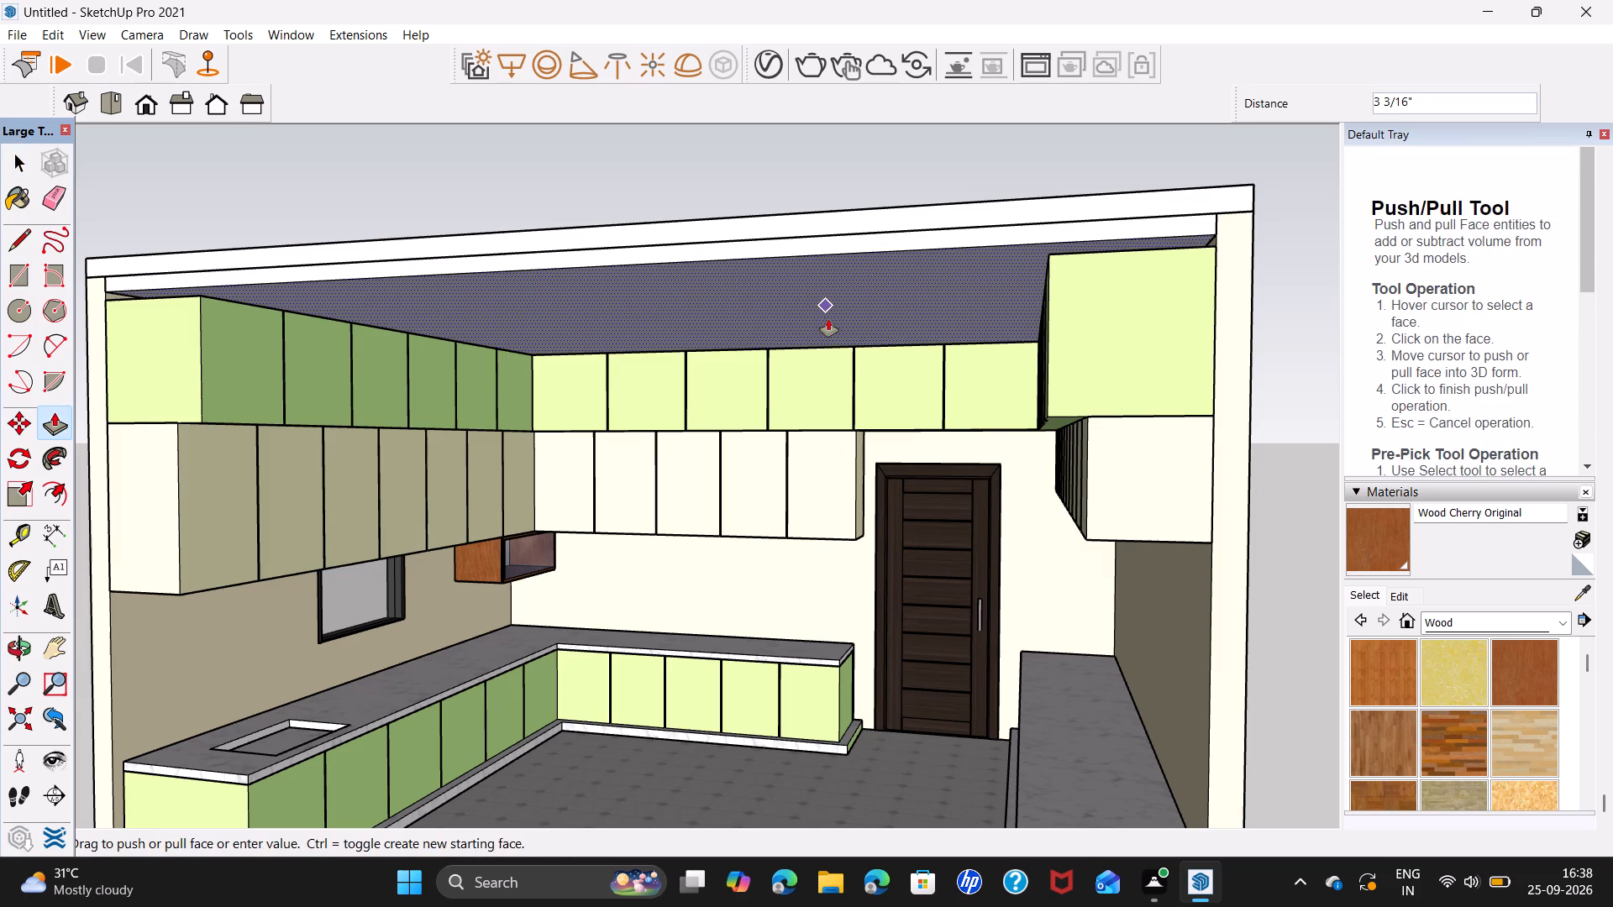
pyautogui.press('2')
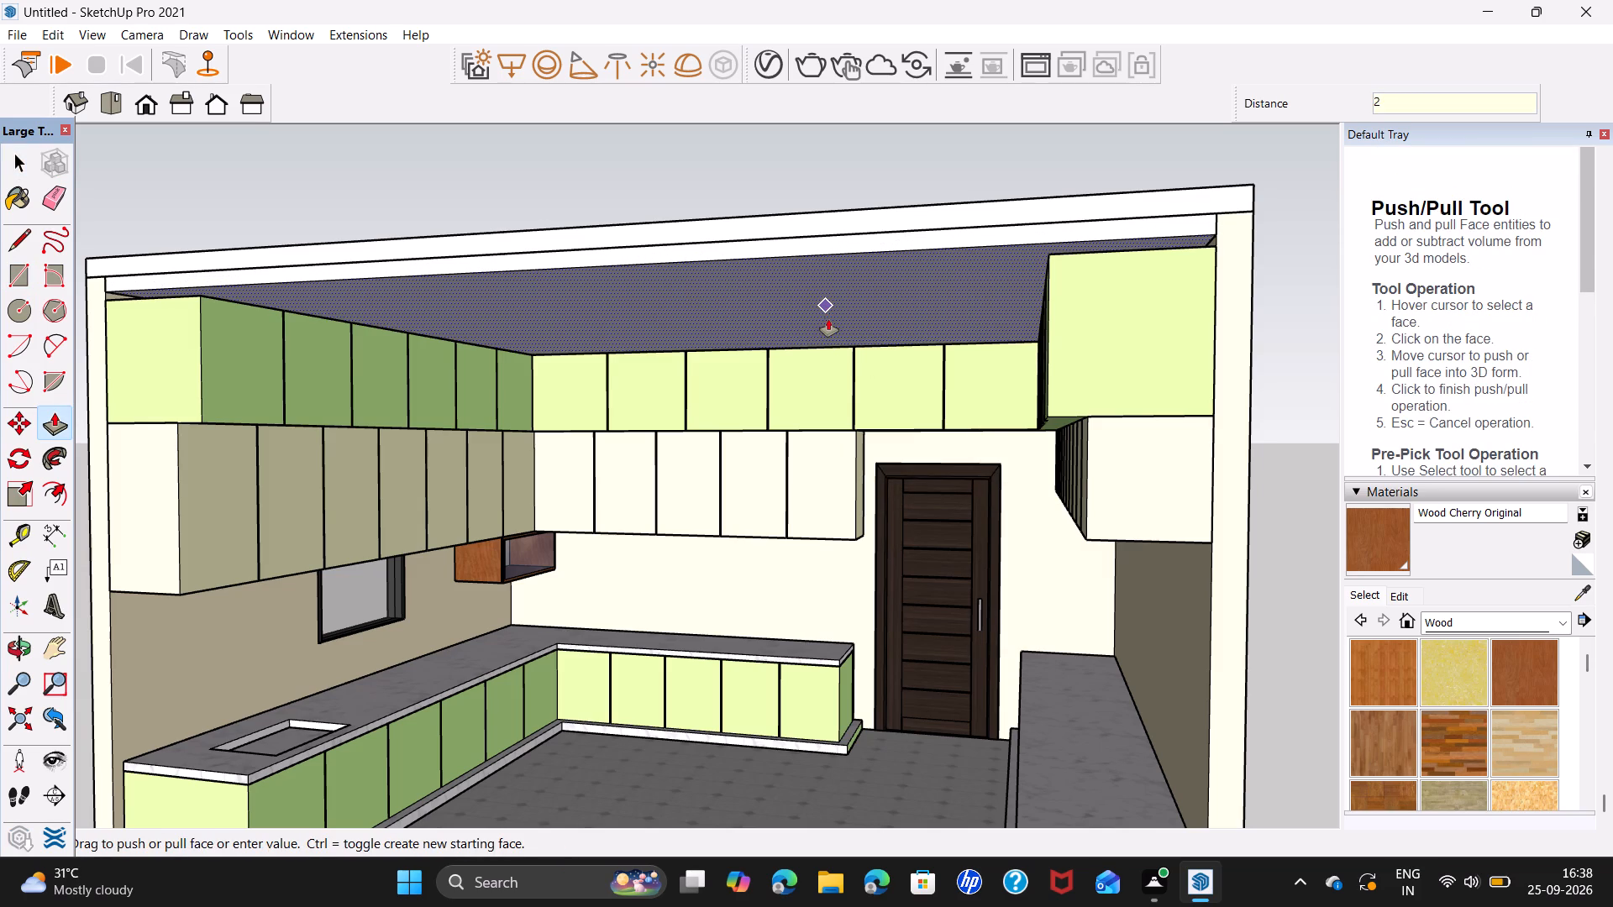
pyautogui.press('Return')
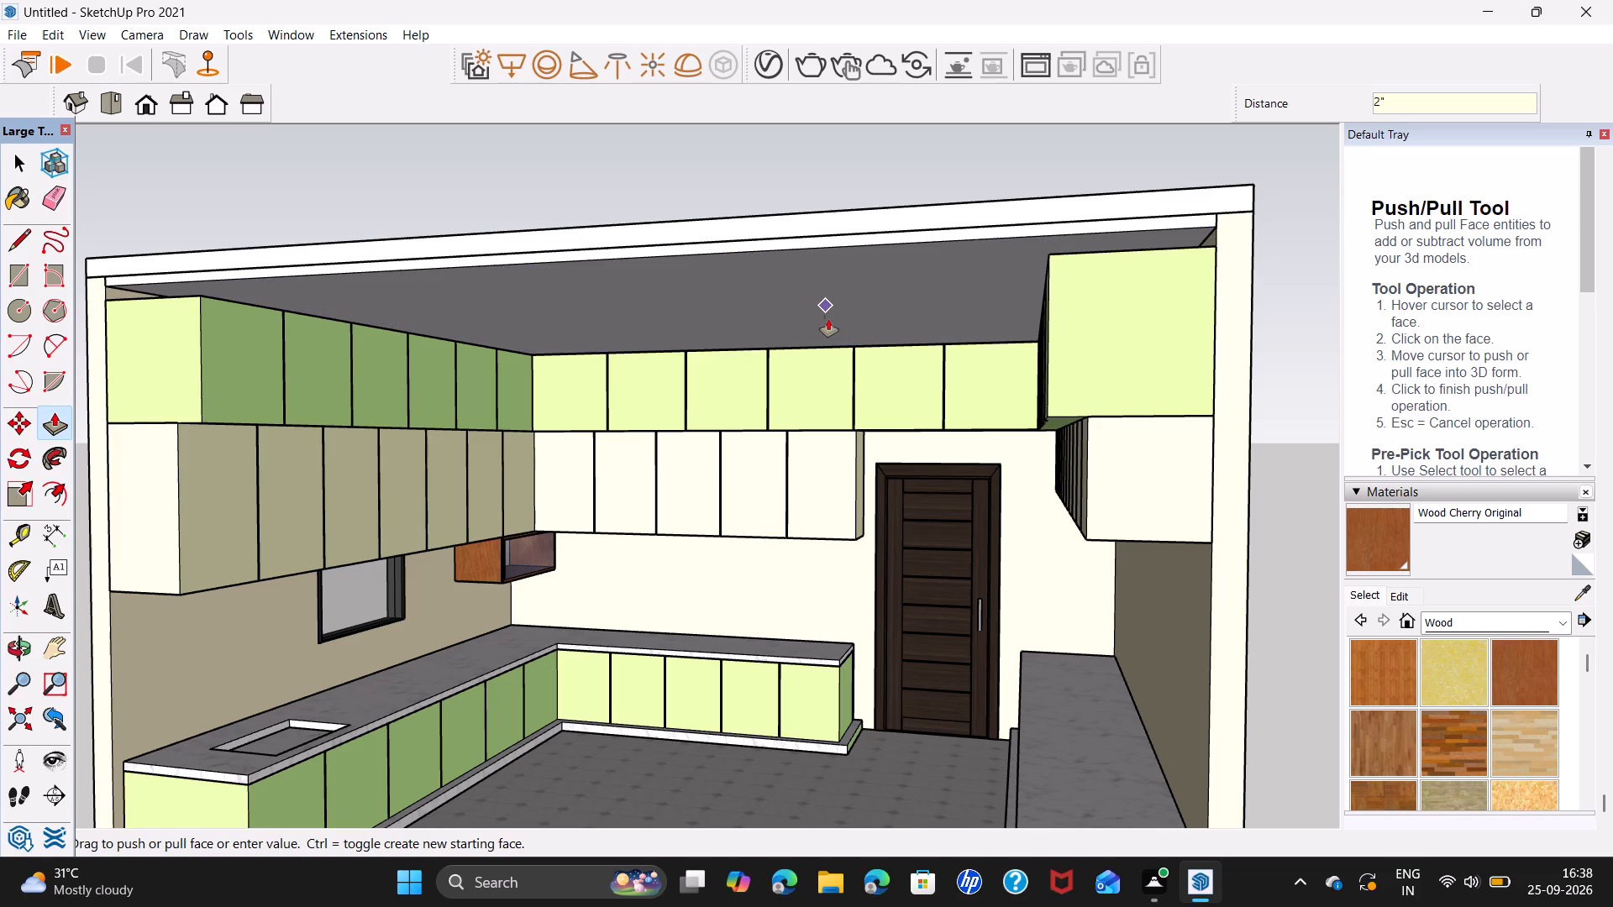
pyautogui.press('space')
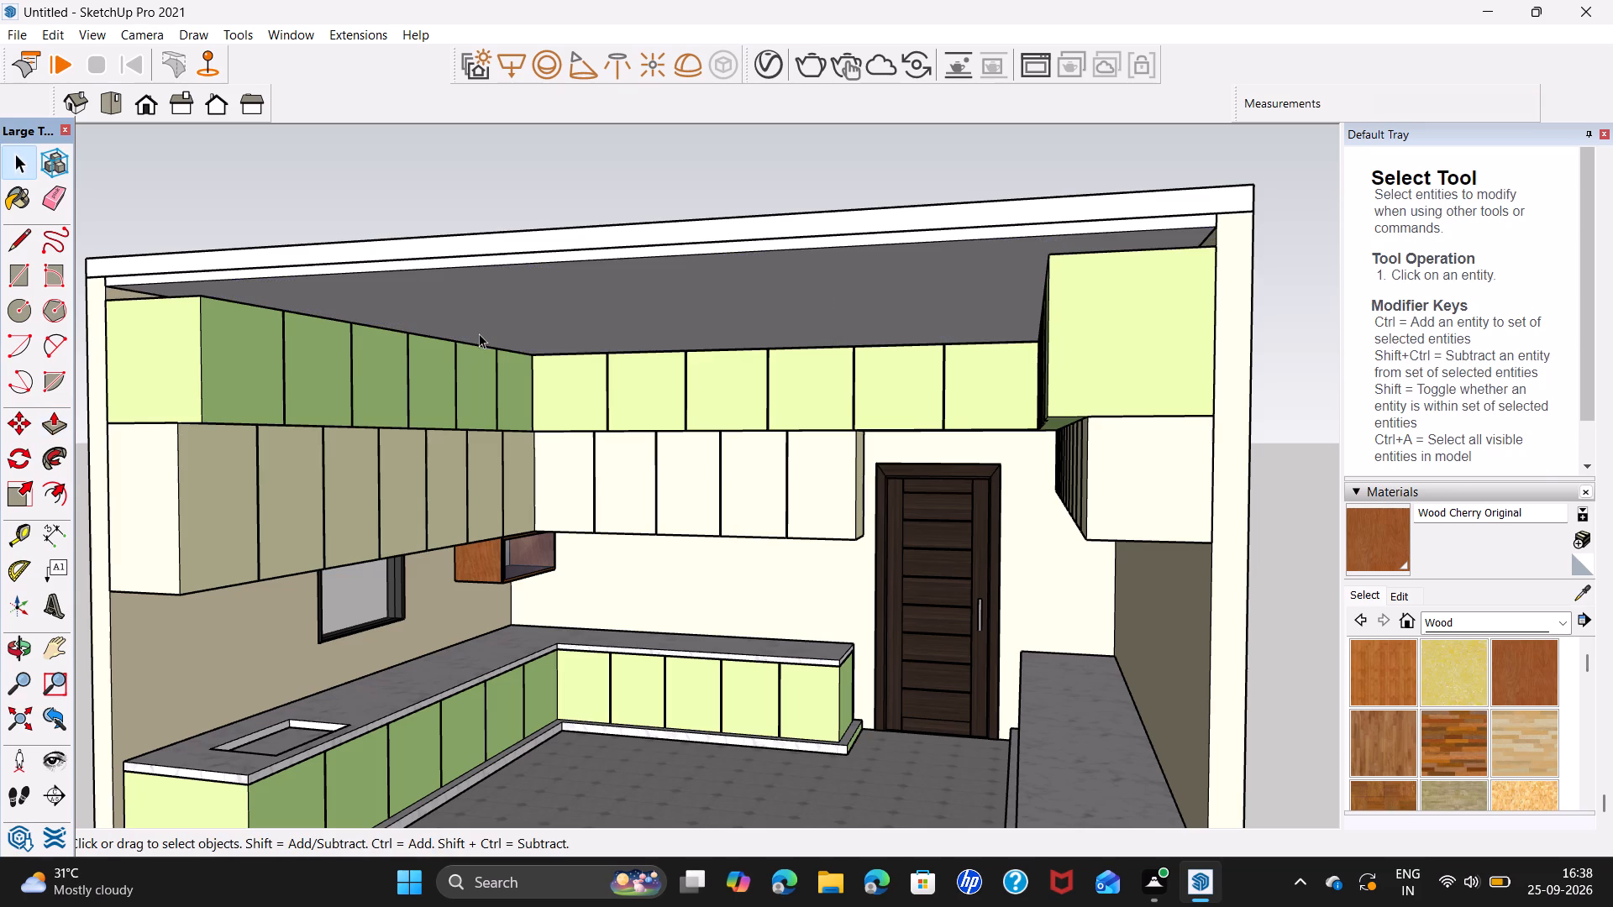
# Offset the ceiling face's outline inward by 4' to form a central rectangle.
pyautogui.click(55, 485)
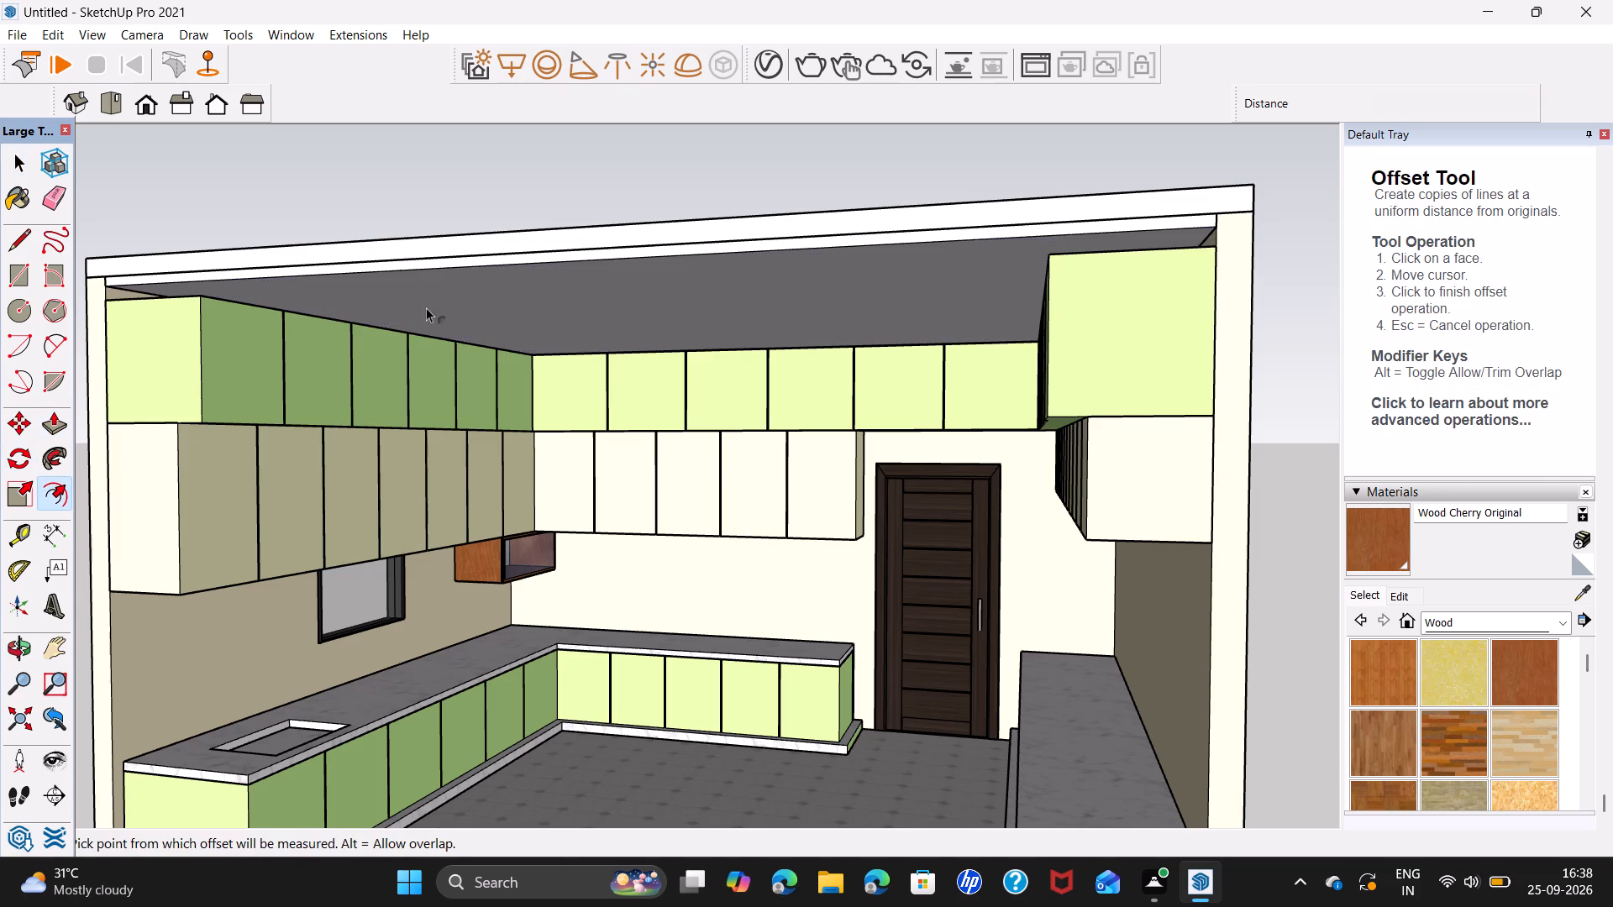
pyautogui.click(468, 273)
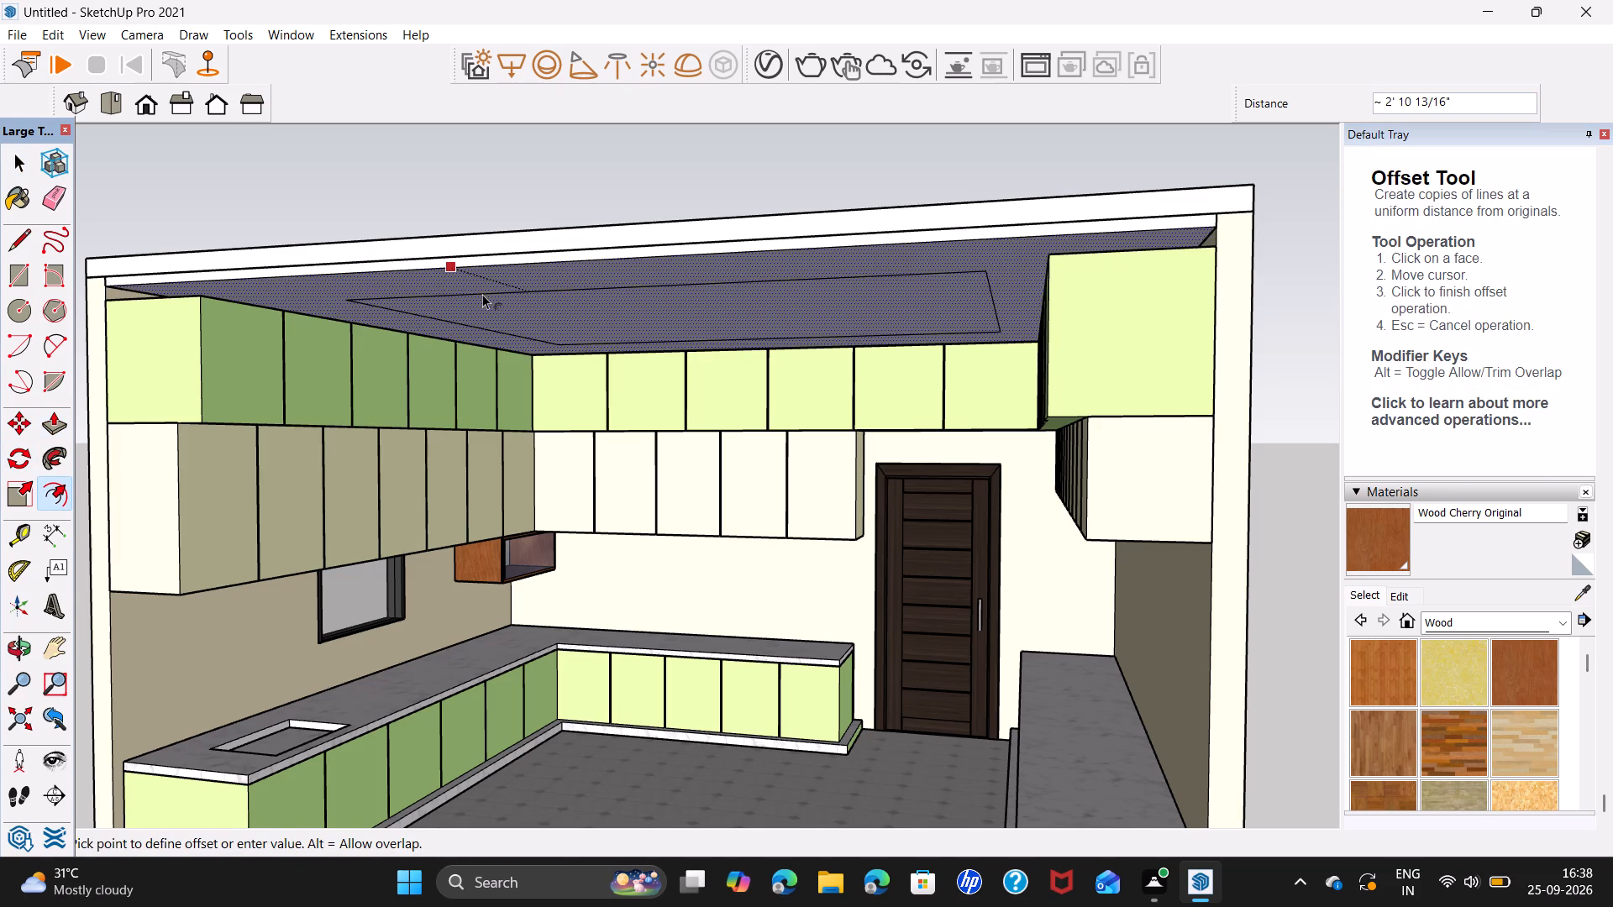
pyautogui.write("4'")
pyautogui.press('Return')
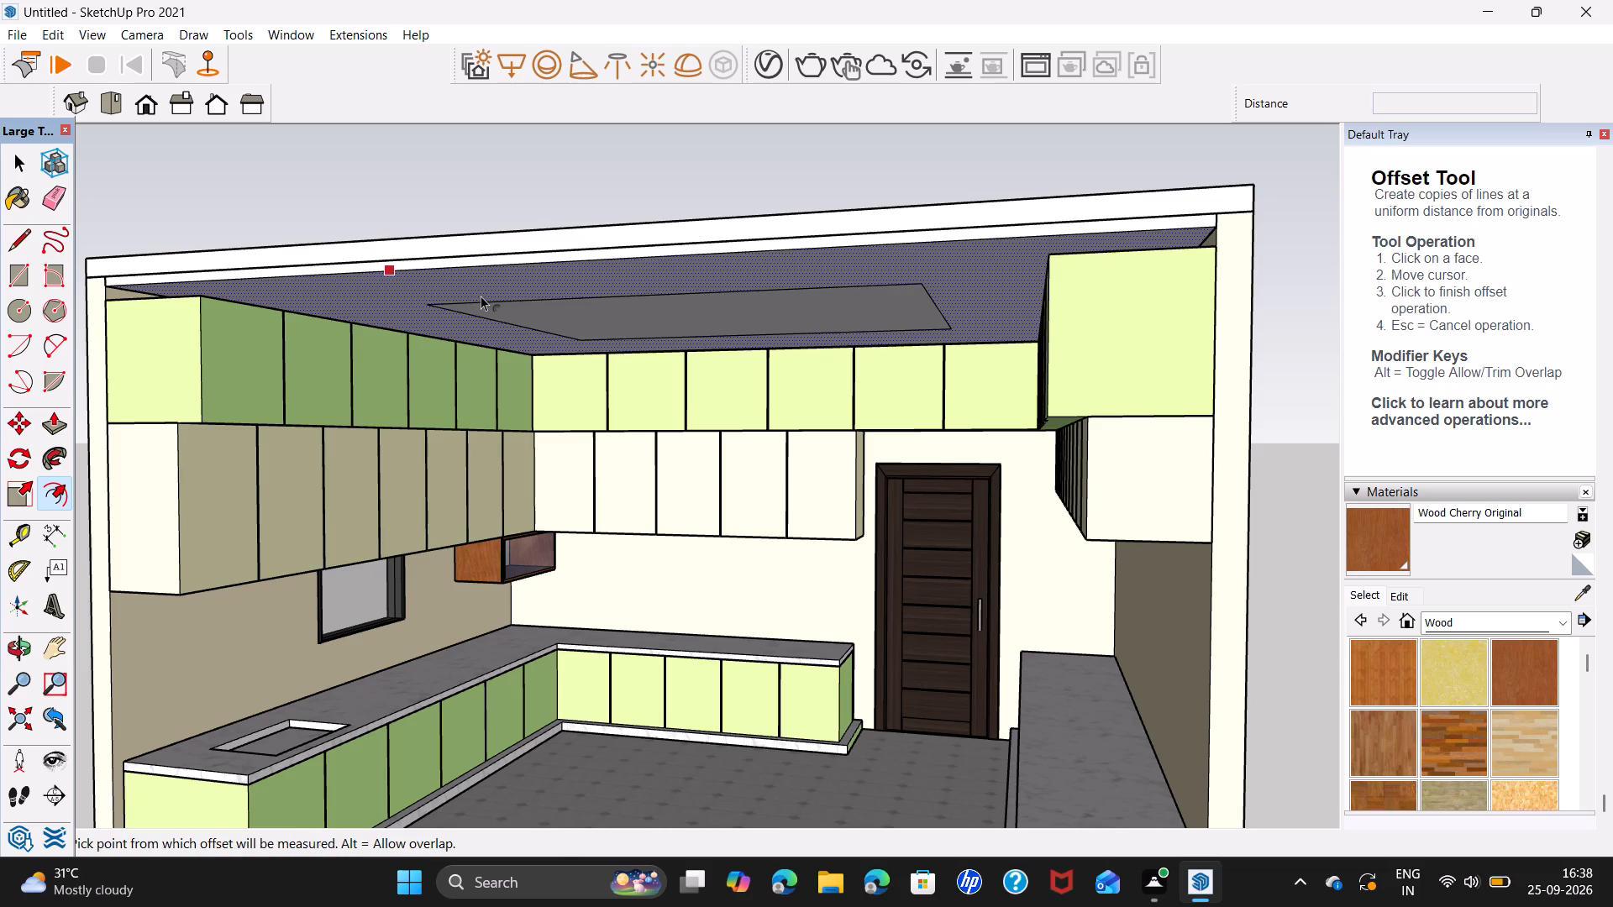
pyautogui.press('space')
# Push/pull the central ceiling rectangle by 2 inches to form a raised panel.
pyautogui.click(622, 320)
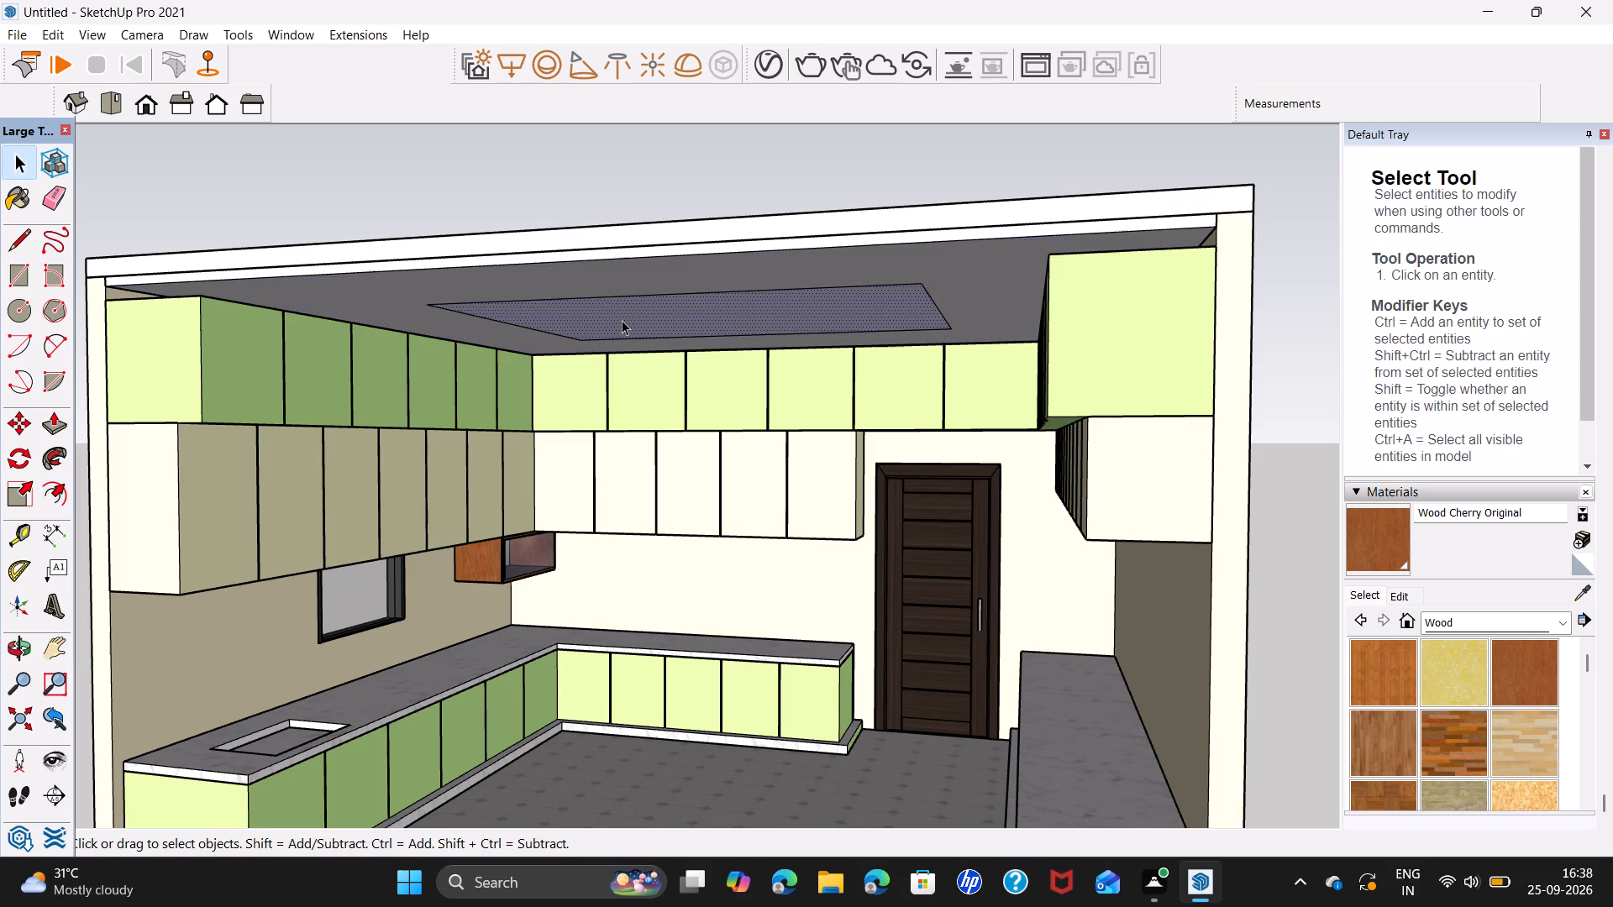
pyautogui.press('p')
pyautogui.click(625, 319)
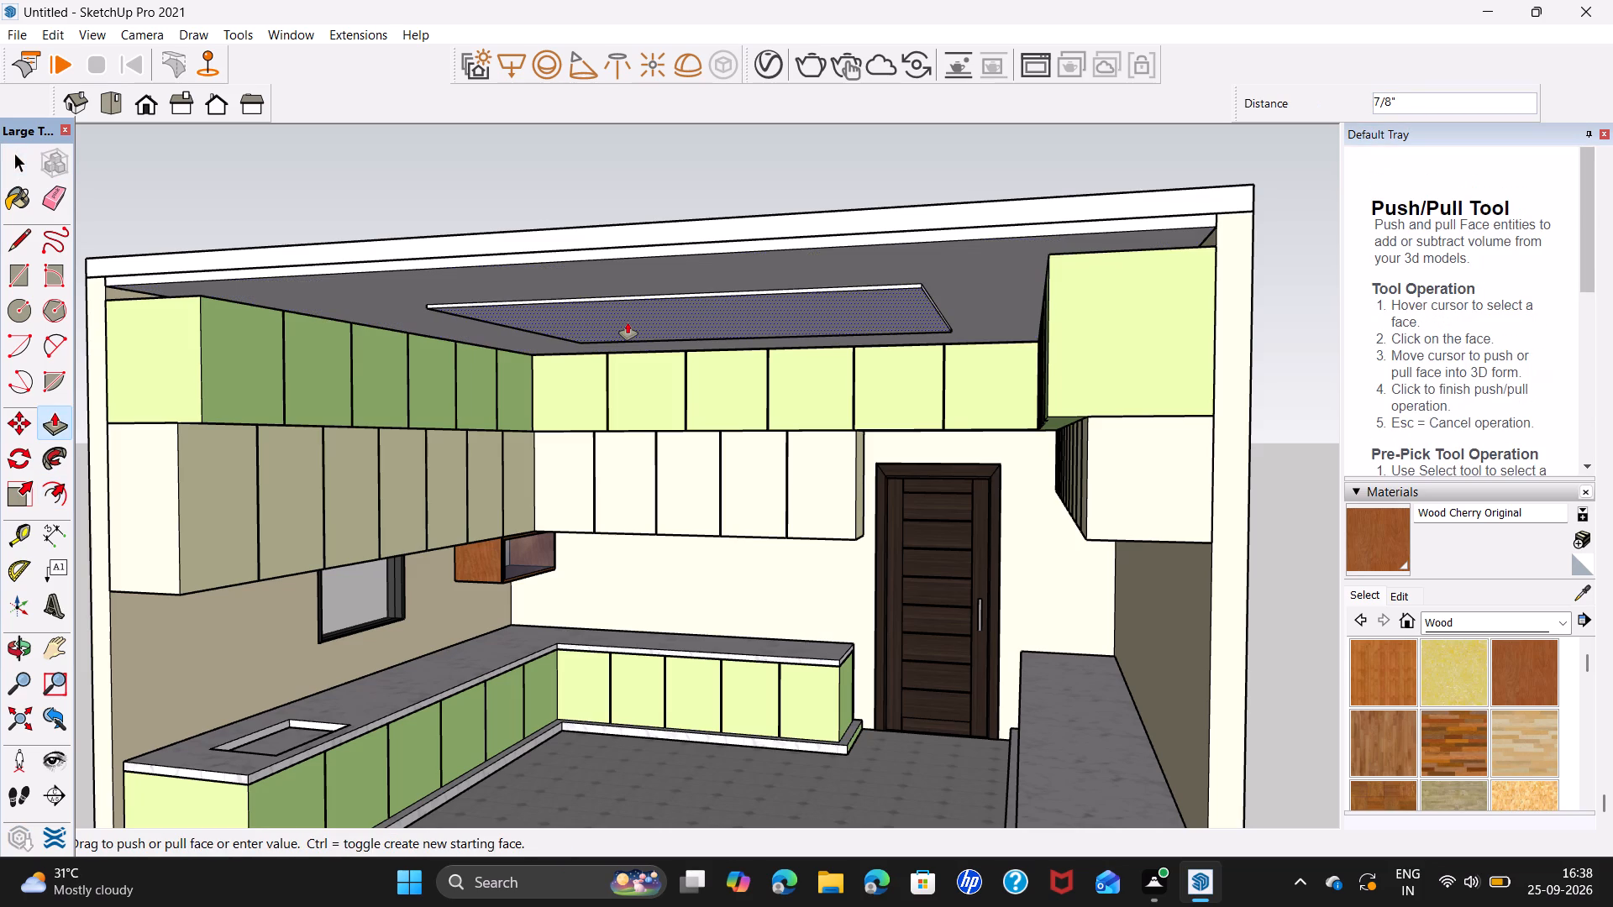
pyautogui.press('2')
pyautogui.press('Return')
pyautogui.press('space')
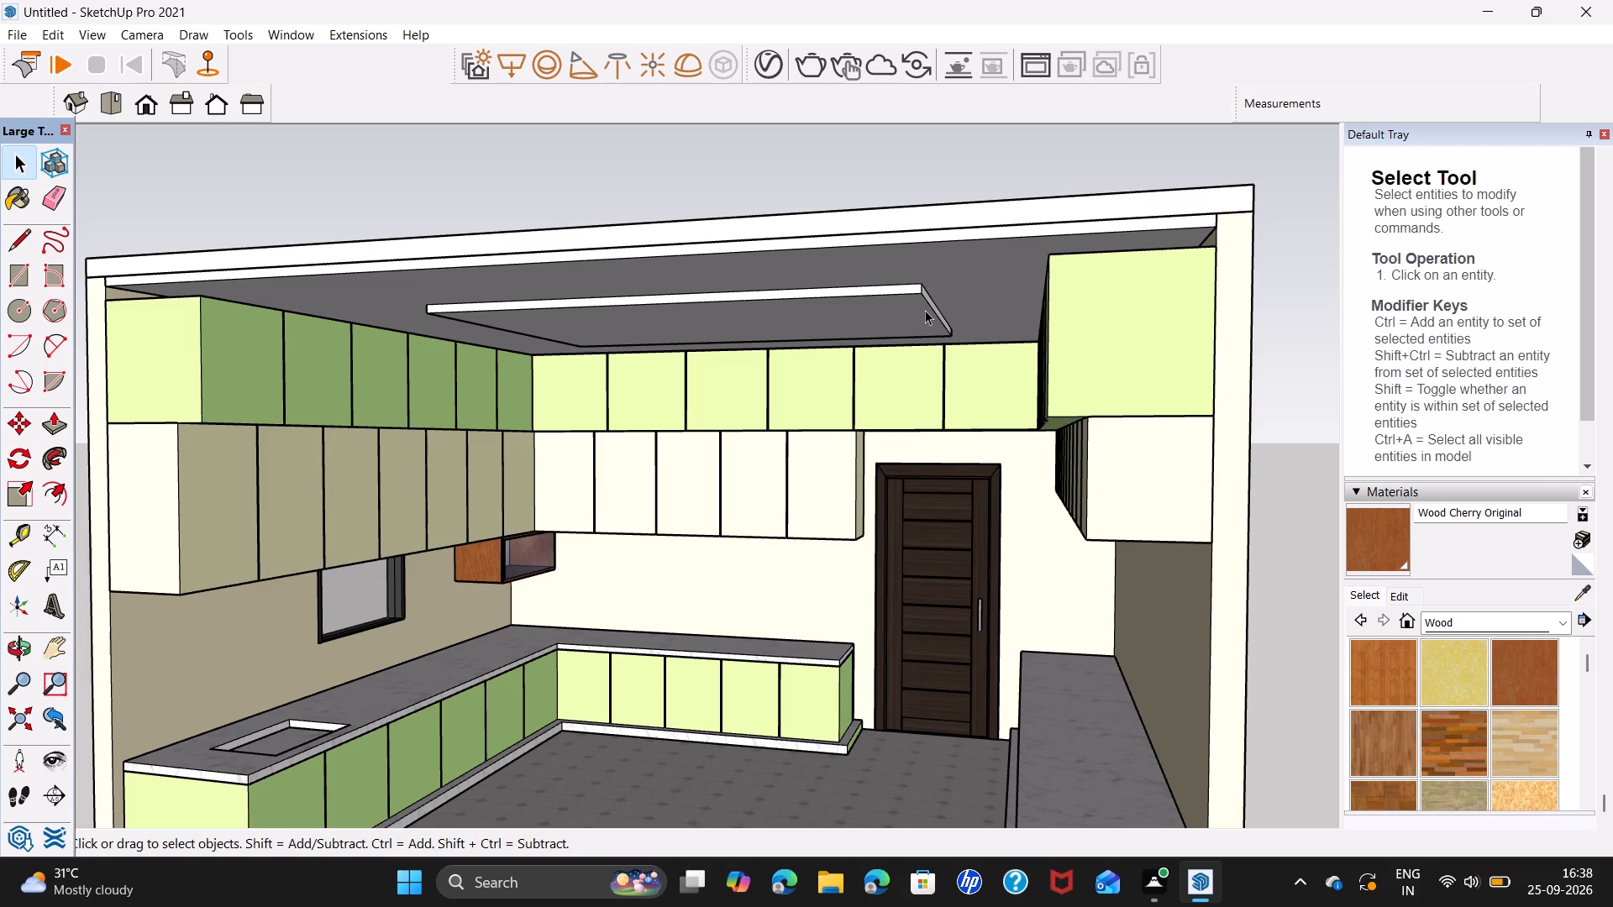
# Offset the outer ceiling outline inward by about 3 3/16", and offset the resulting inner outline by a further 2'.
pyautogui.click(961, 287)
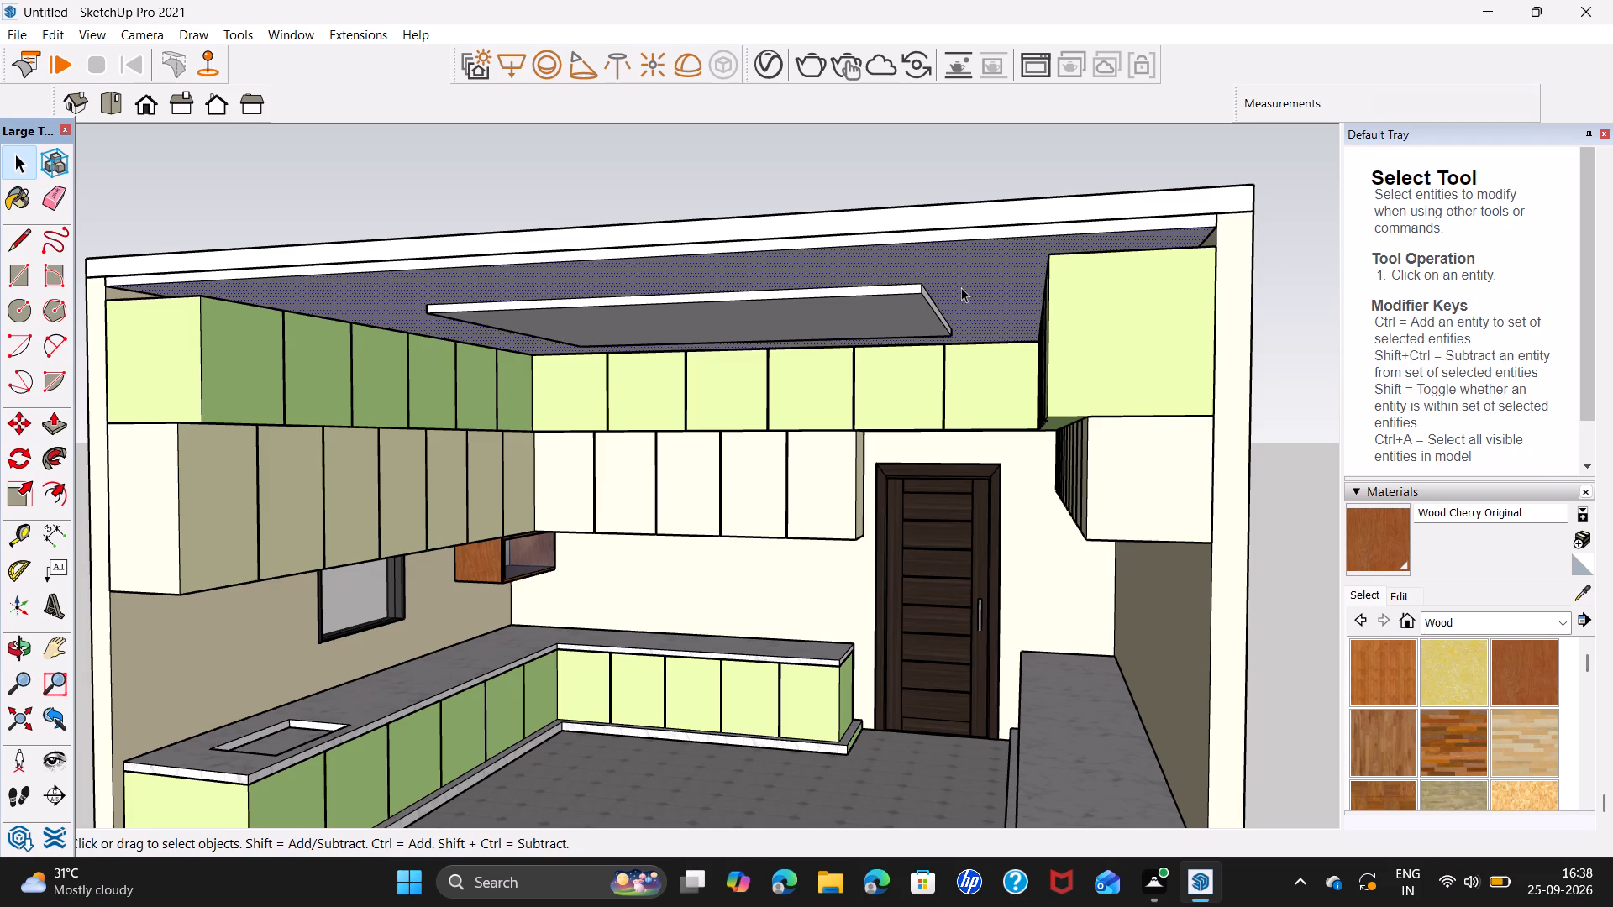
pyautogui.click(56, 492)
pyautogui.click(500, 263)
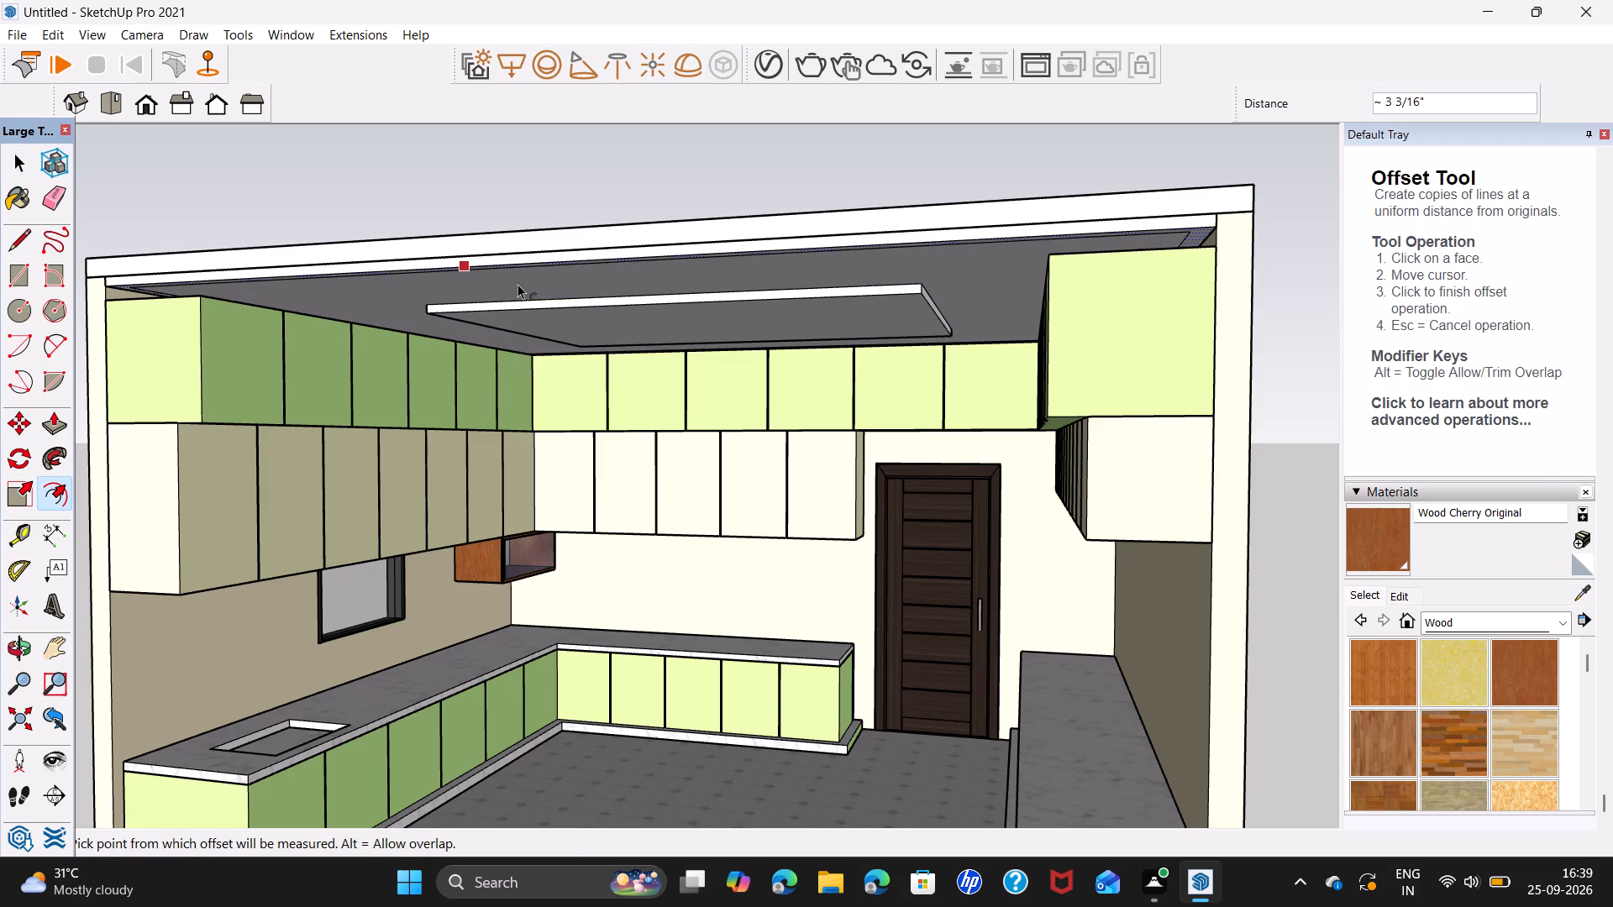
pyautogui.click(356, 280)
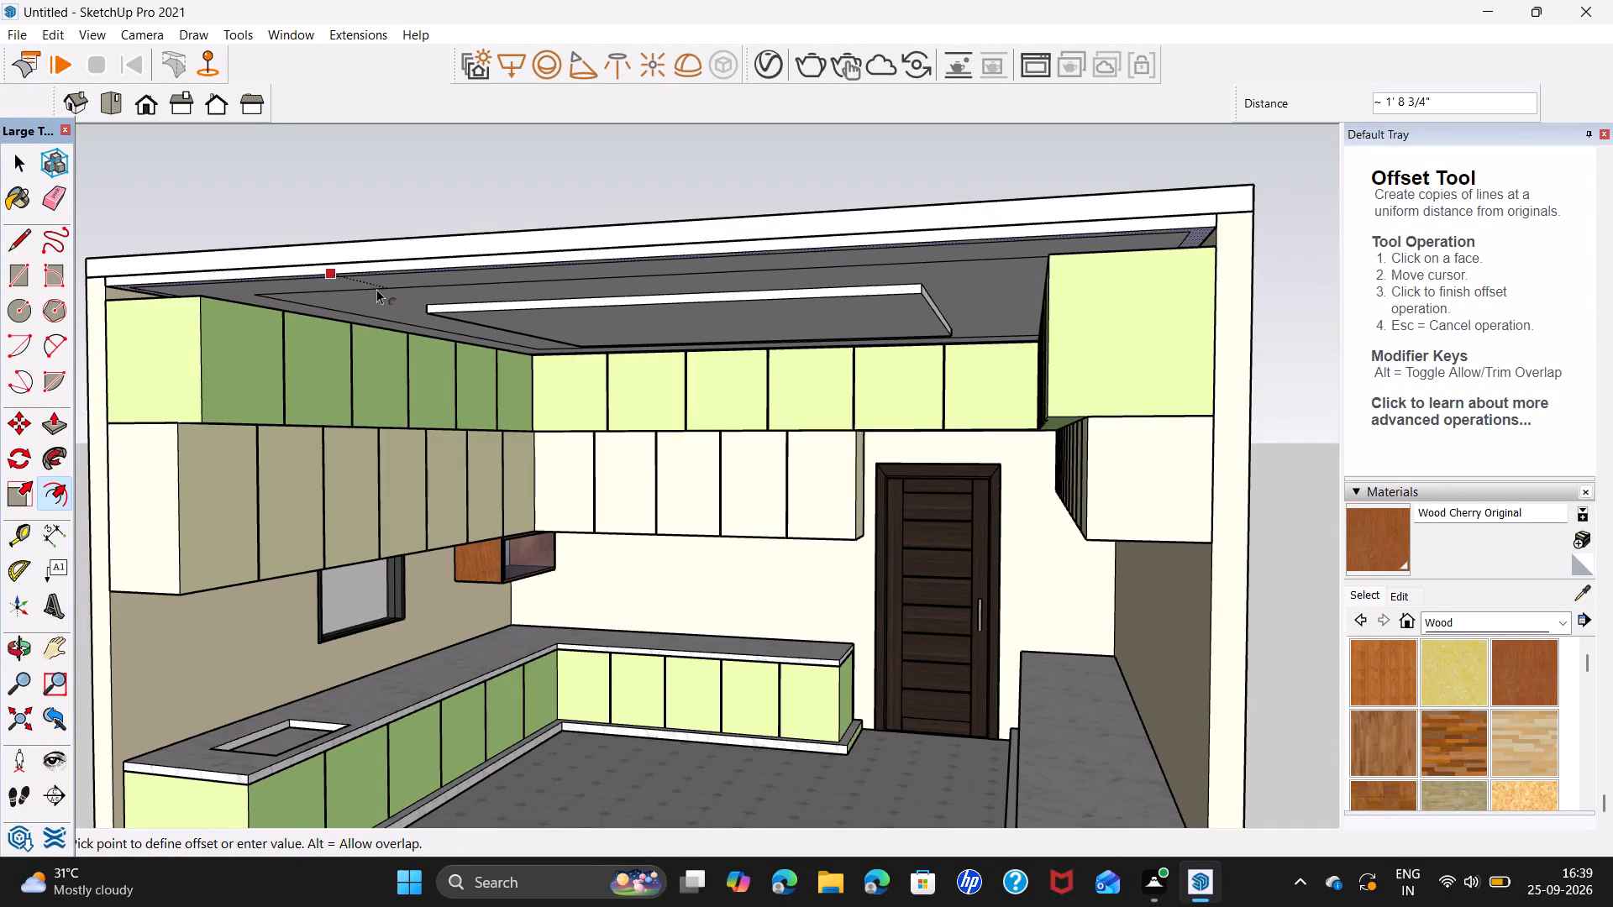
pyautogui.write("2'")
pyautogui.press('Return')
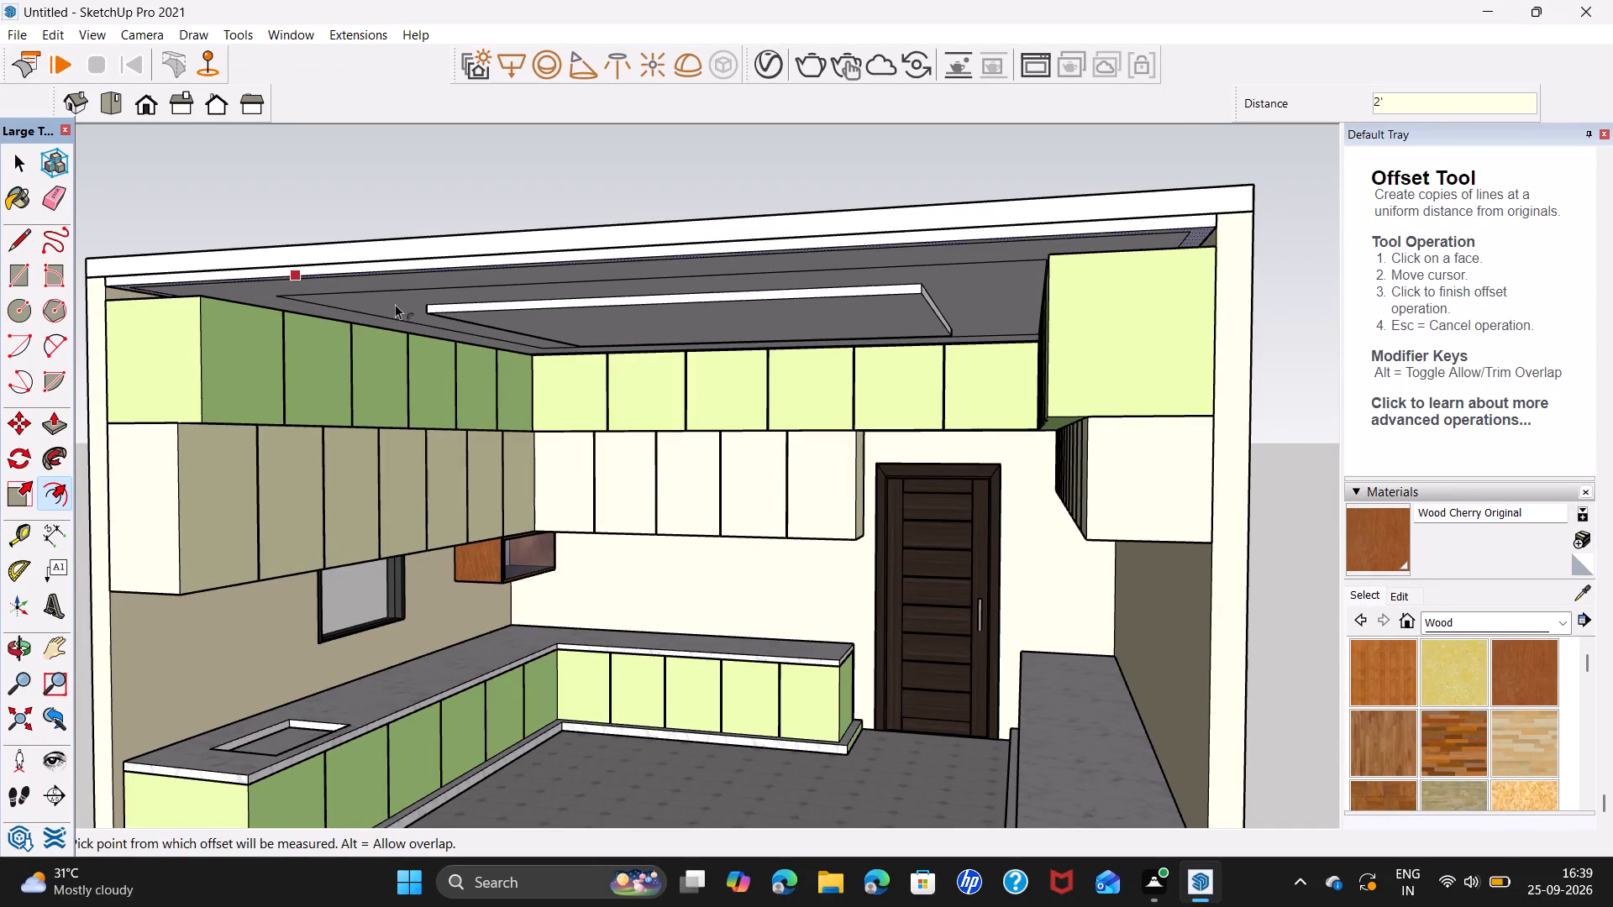
pyautogui.press('space')
# Push/pull the ceiling band between the 2' offset outline and the central panel by 1 inch.
pyautogui.click(400, 310)
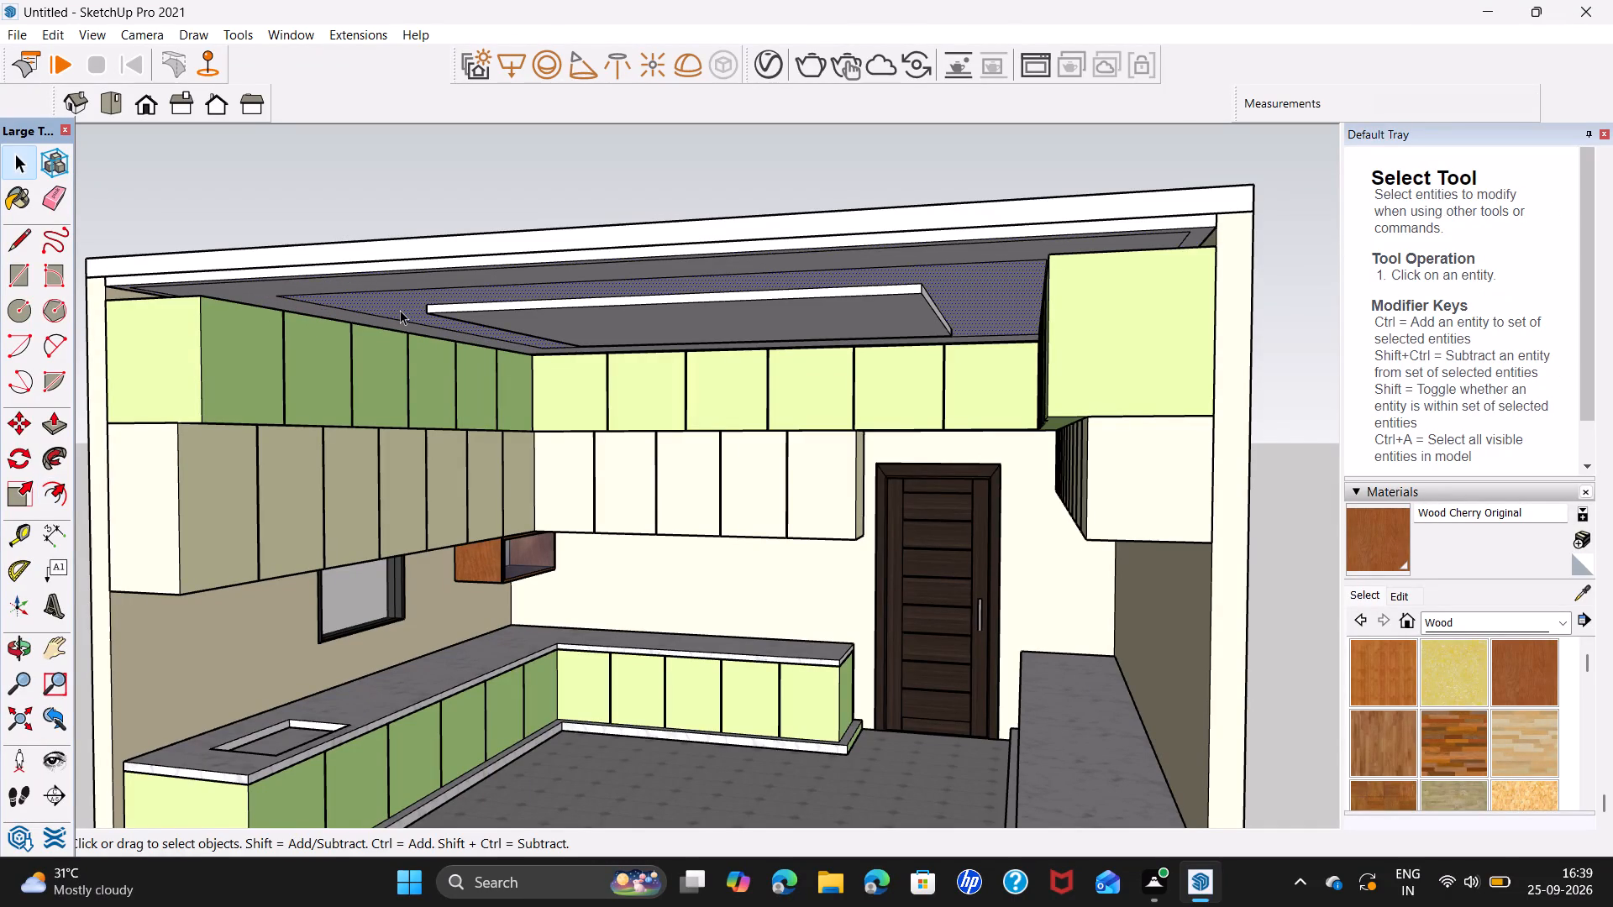
pyautogui.press('p')
pyautogui.click(400, 310)
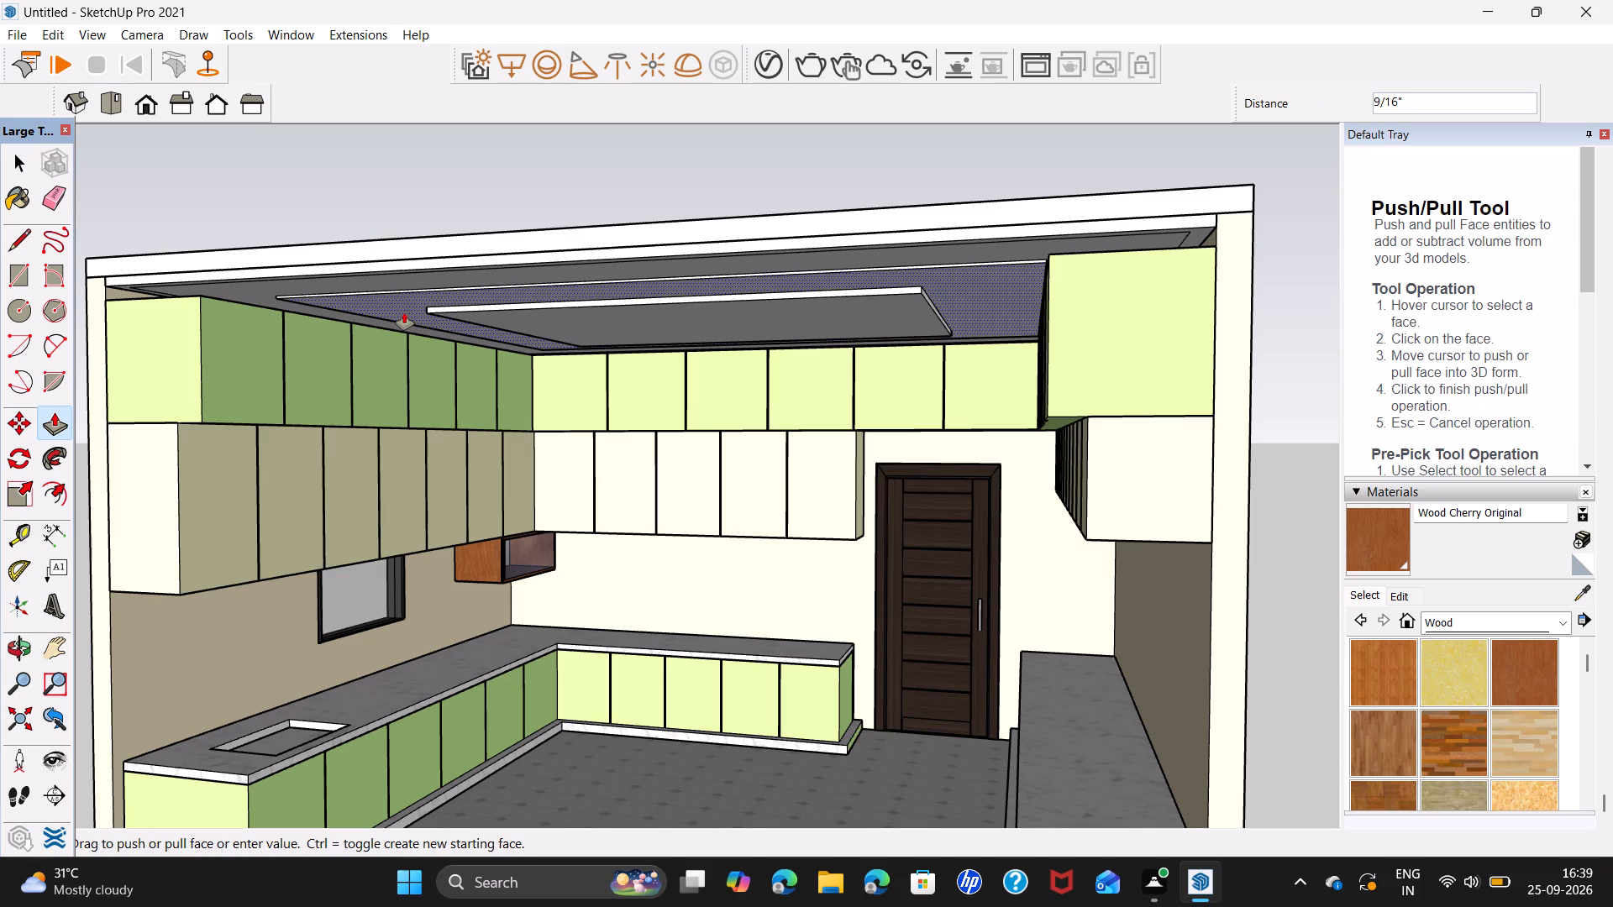
pyautogui.press('1')
pyautogui.press('Return')
pyautogui.press('space')
# Examine the stepped ceiling and its panel edges from several angles inside the kitchen.
pyautogui.moveTo(687, 486); pyautogui.dragTo(774, 331, button='middle')
pyautogui.scroll(1, 754, 296)
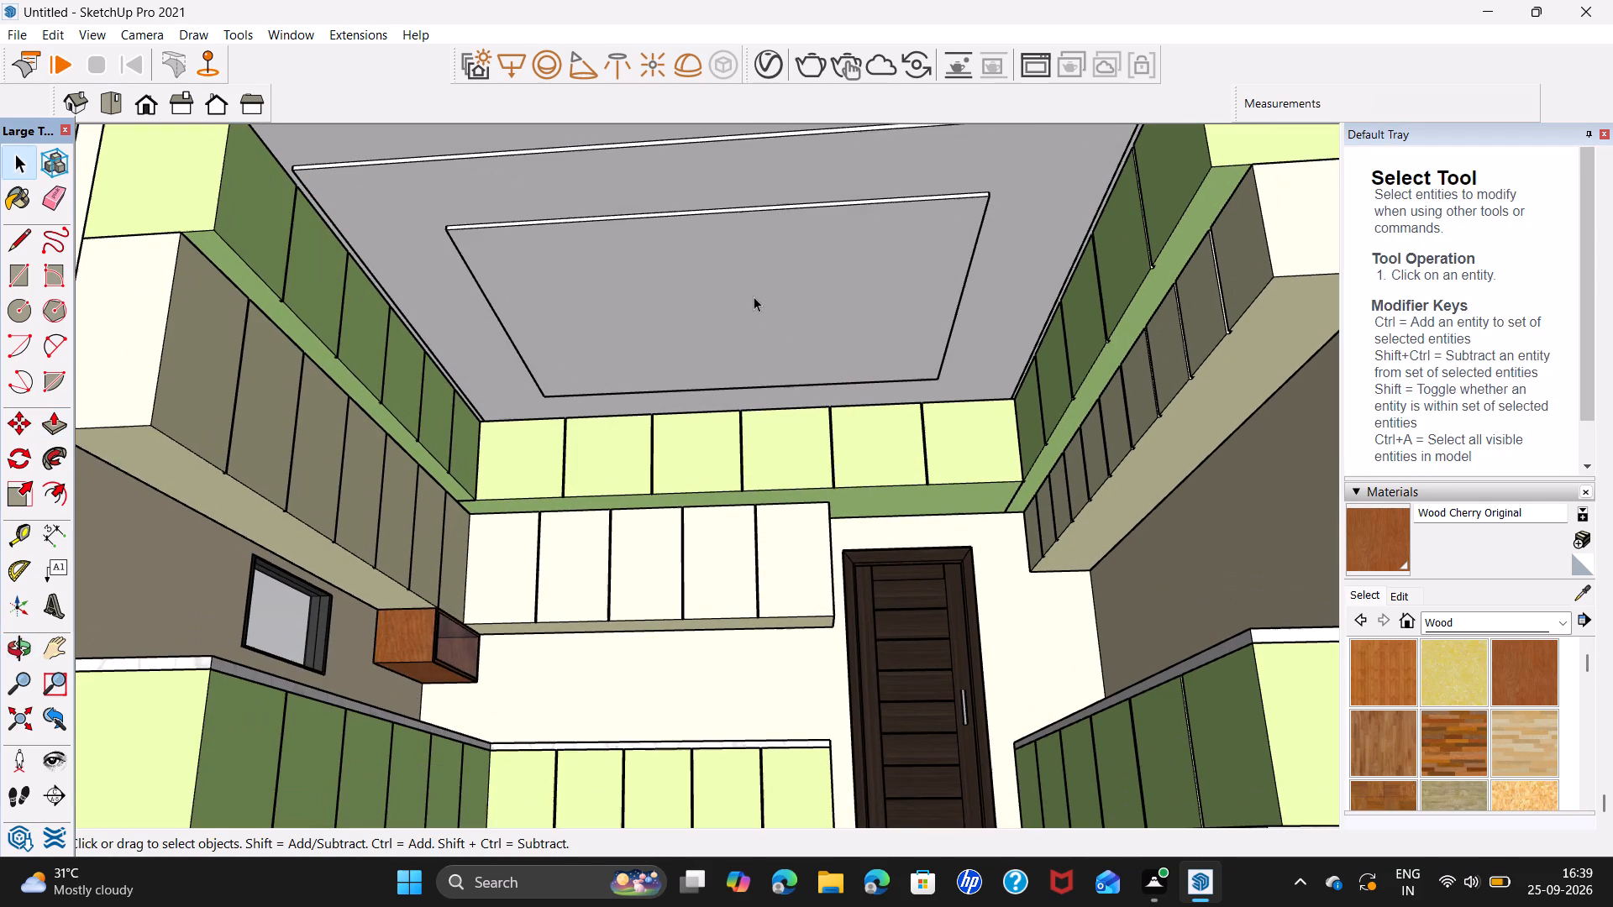
pyautogui.moveTo(764, 286); pyautogui.dragTo(943, 348, button='middle')
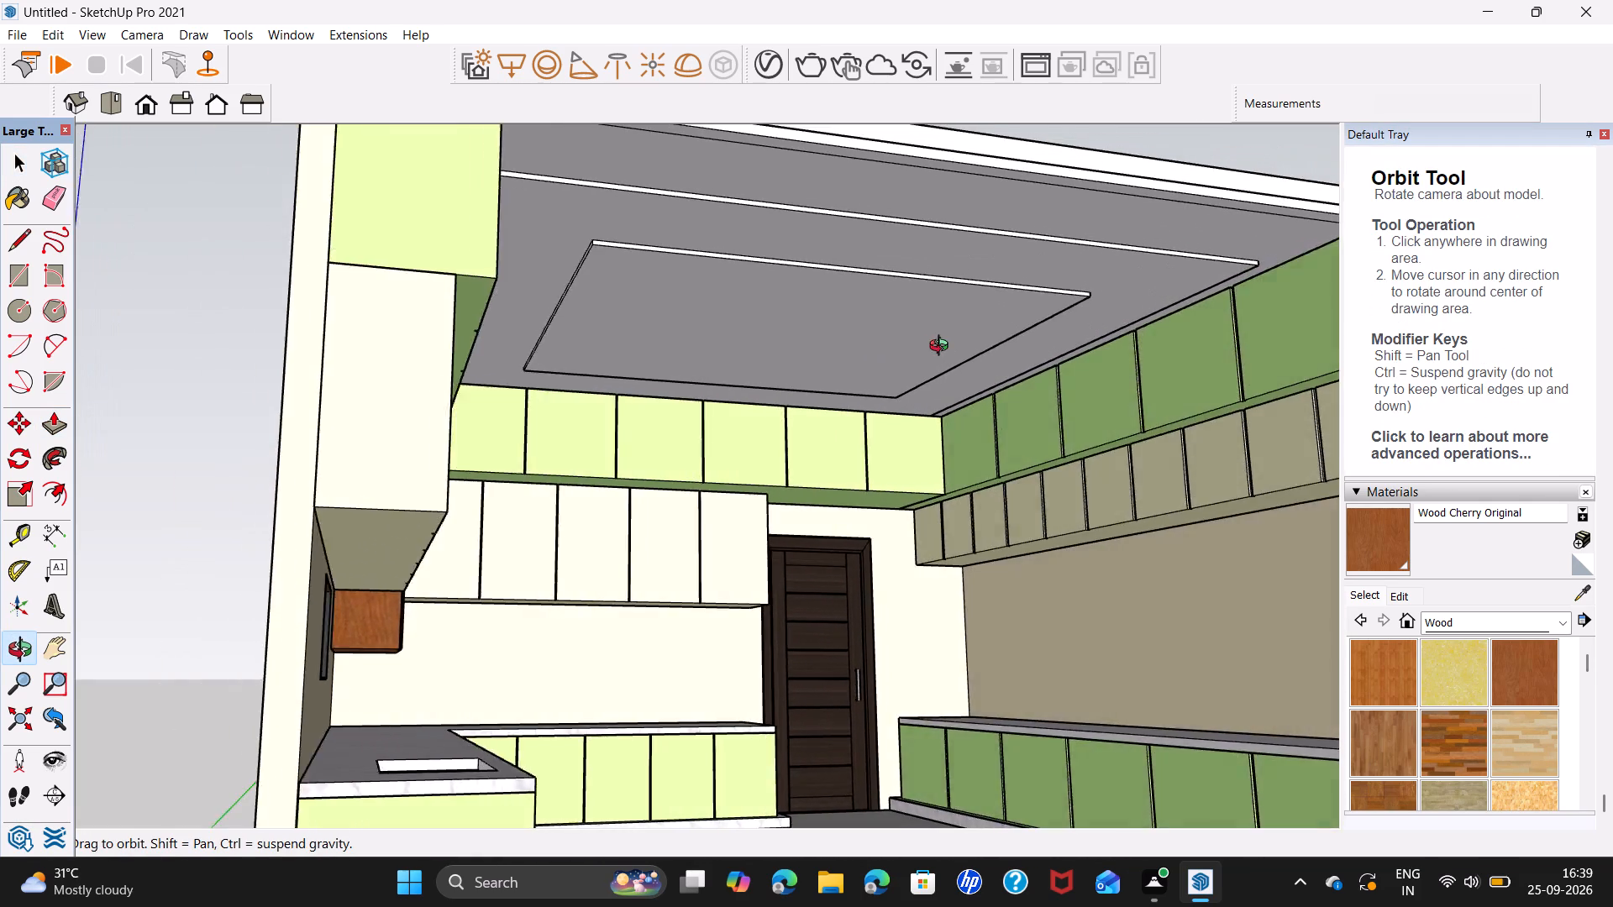
pyautogui.moveTo(943, 348); pyautogui.dragTo(916, 415, button='middle')
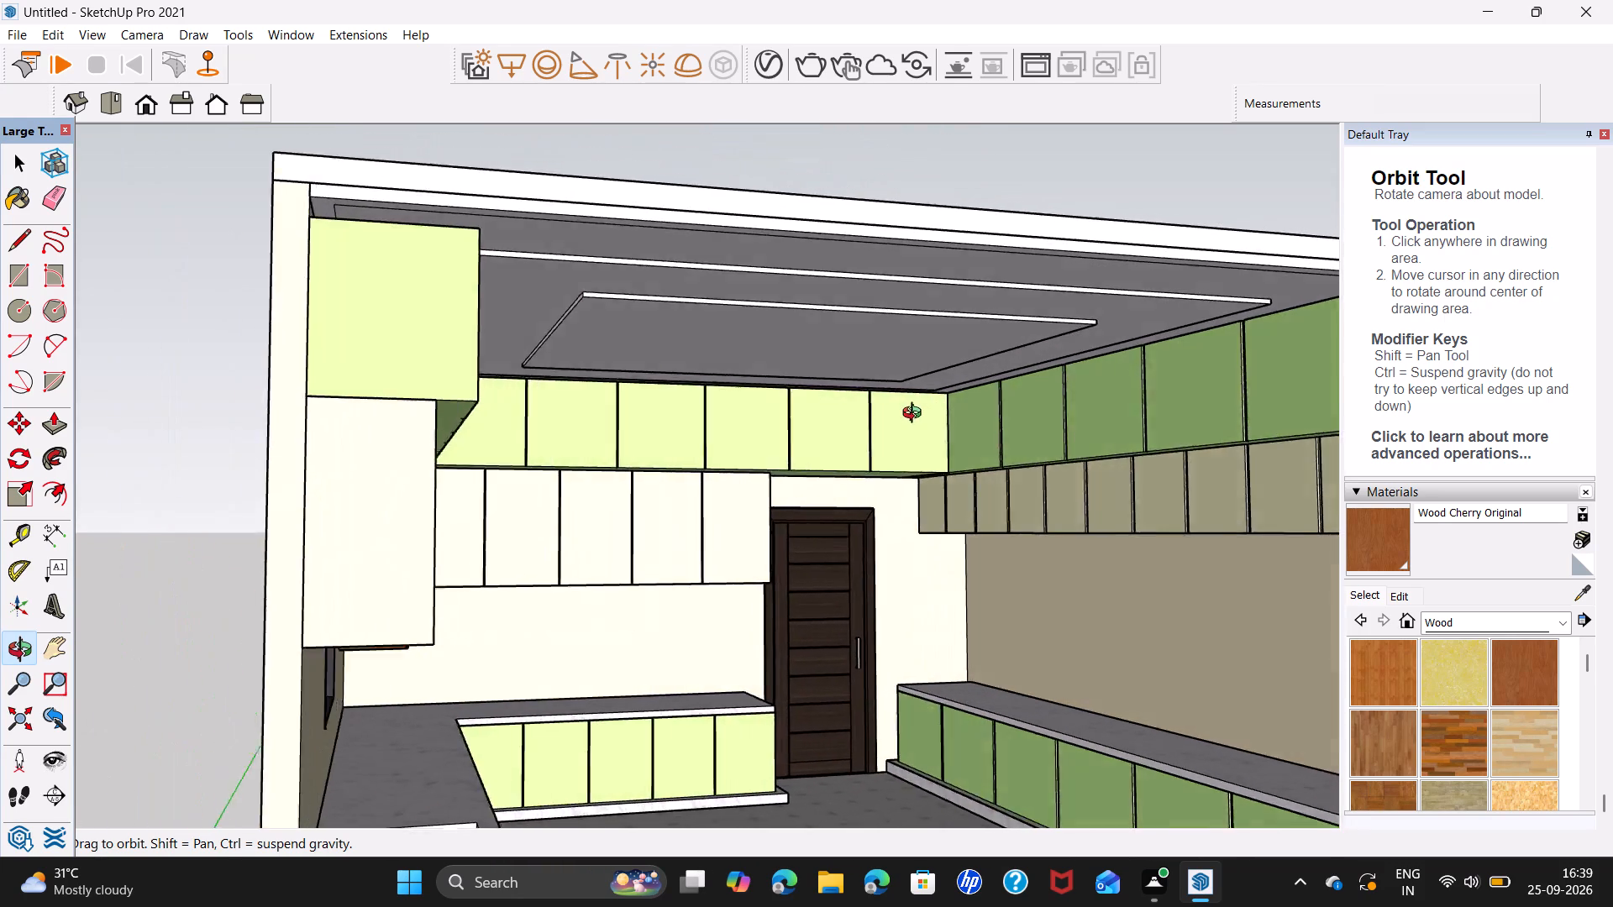
pyautogui.moveTo(916, 415); pyautogui.dragTo(781, 443, button='middle')
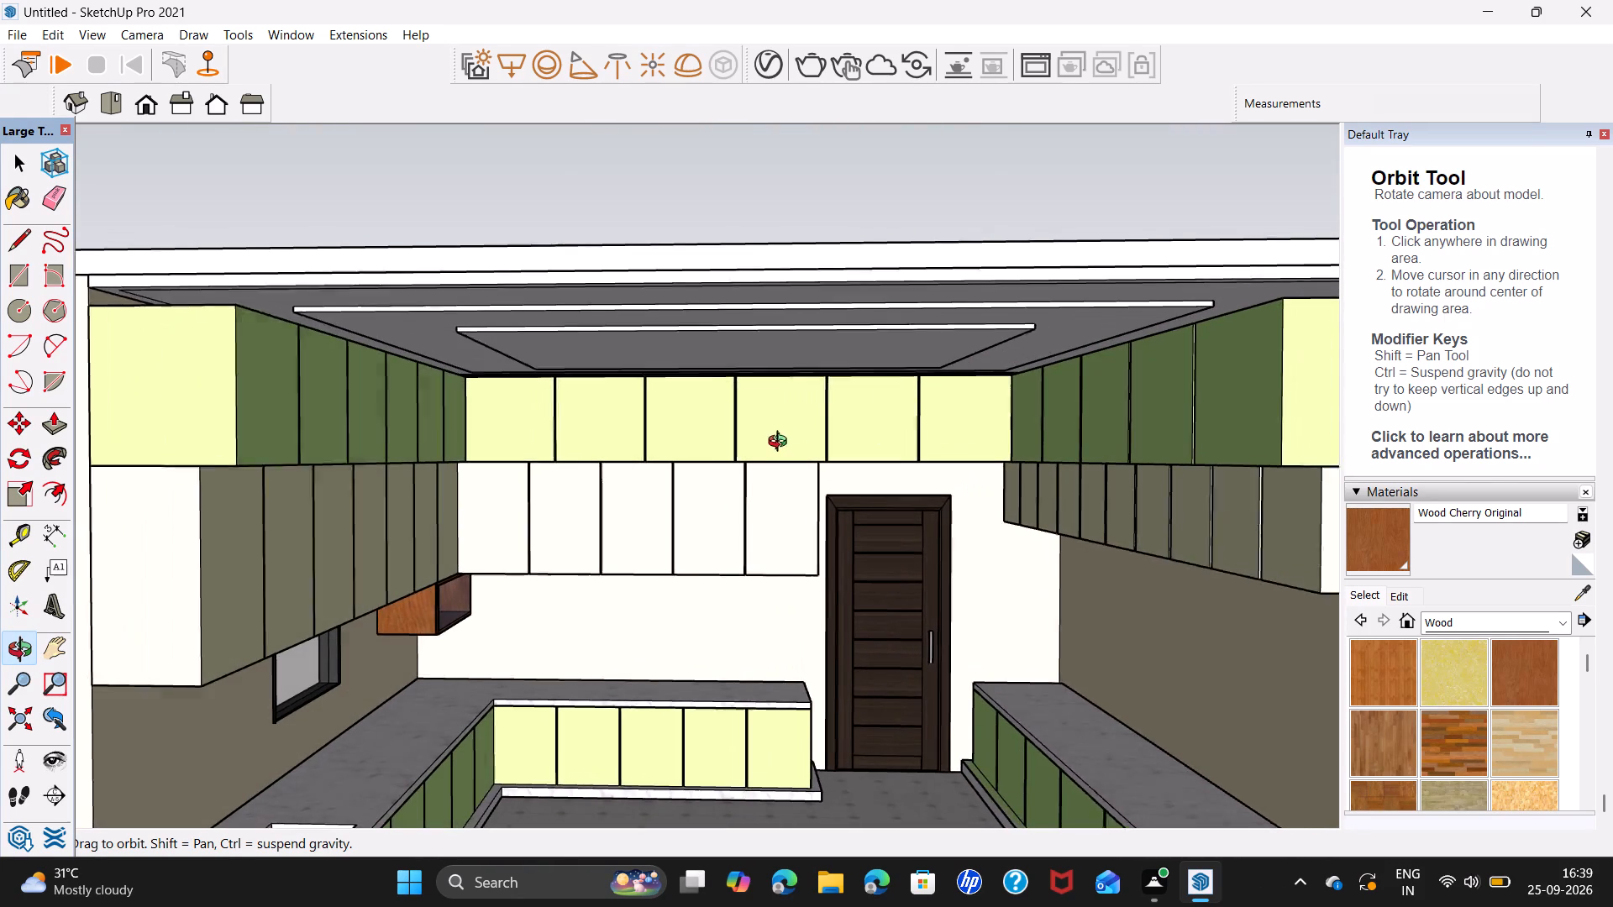
pyautogui.moveTo(781, 443); pyautogui.dragTo(781, 444, button='middle')
pyautogui.scroll(3, 497, 360)
pyautogui.moveTo(497, 360); pyautogui.dragTo(524, 375, button='middle')
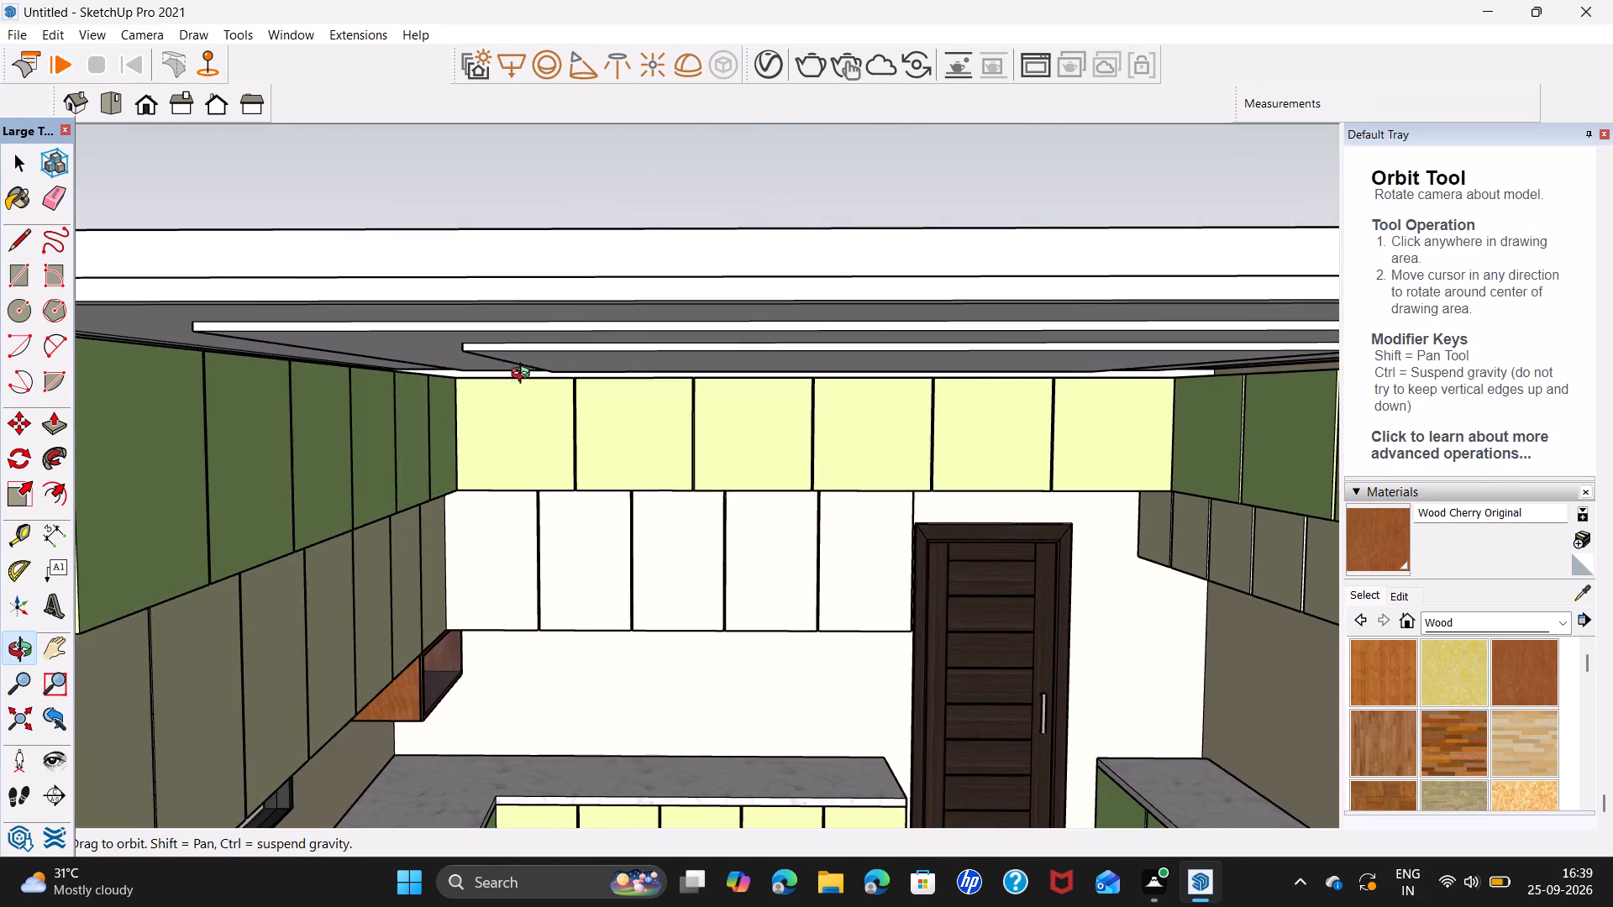
pyautogui.moveTo(524, 375); pyautogui.dragTo(421, 324, button='middle')
pyautogui.scroll(-5, 833, 362)
pyautogui.moveTo(775, 403); pyautogui.dragTo(886, 396, button='middle')
# Paint the central panel, surrounding band and outer parts of the ceiling with Color D01 from the Colors collection.
pyautogui.click(1560, 621)
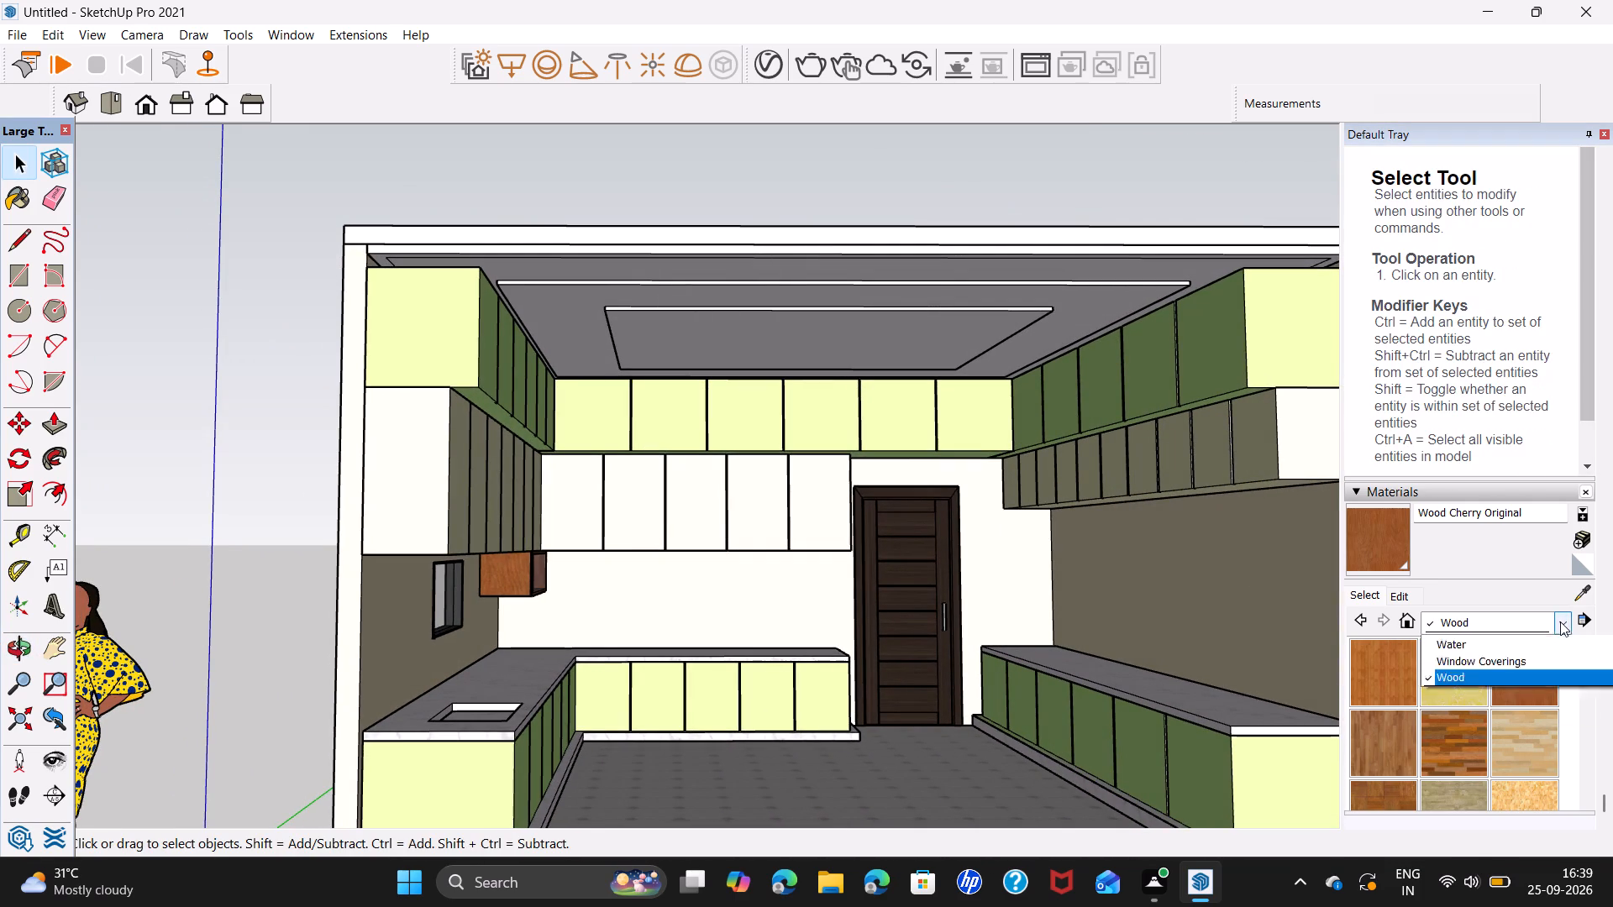
pyautogui.click(1500, 696)
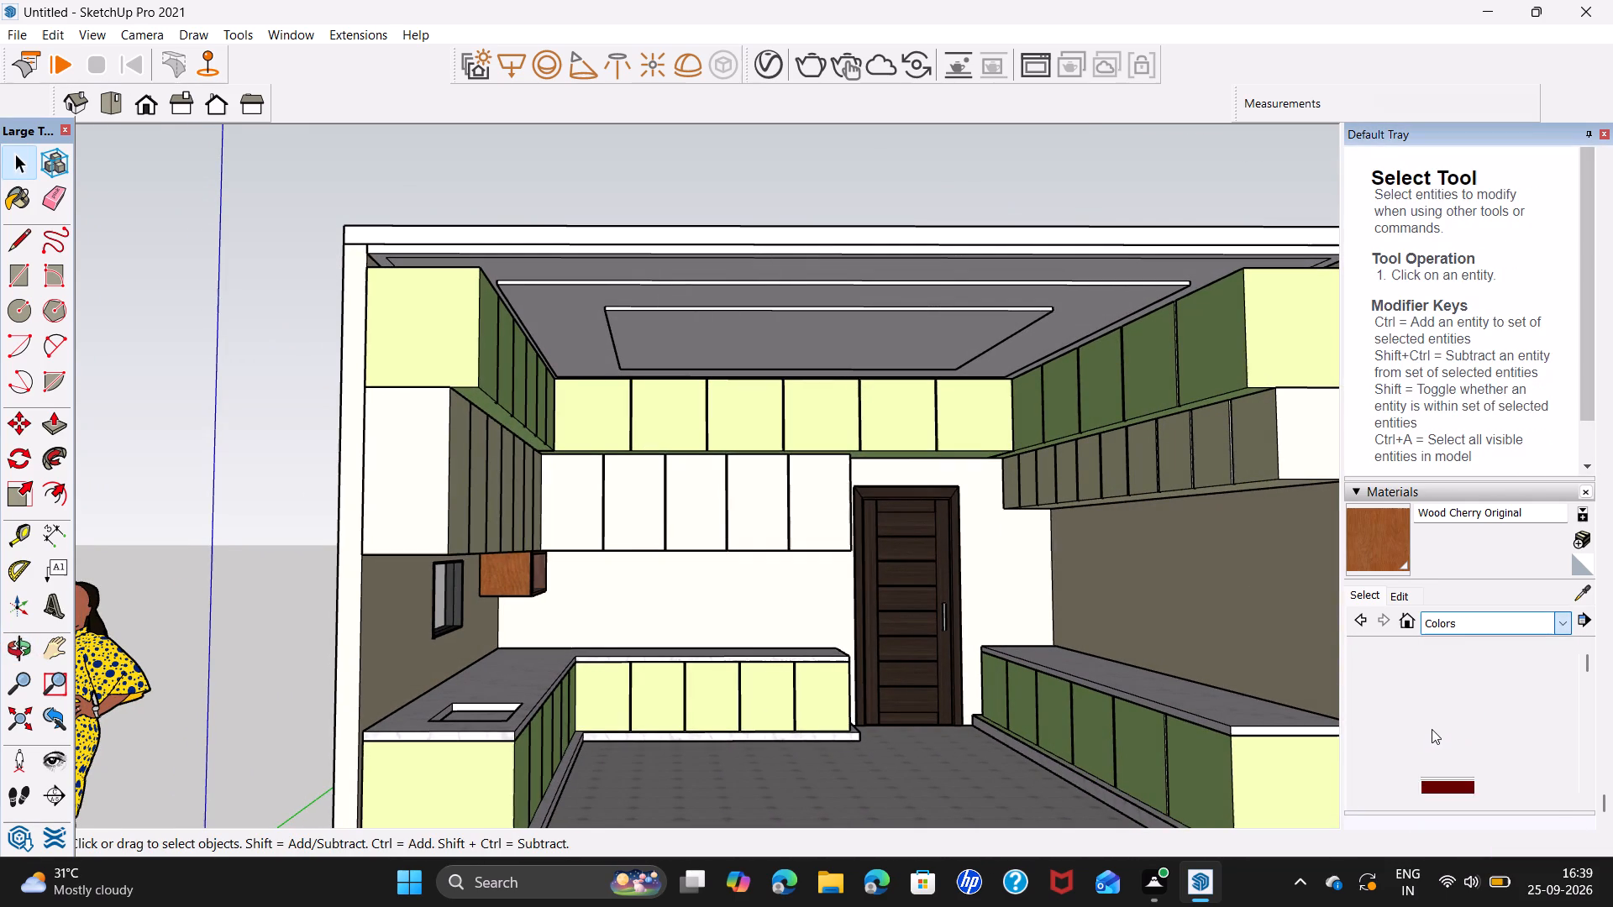
pyautogui.scroll(-4, 1431, 729)
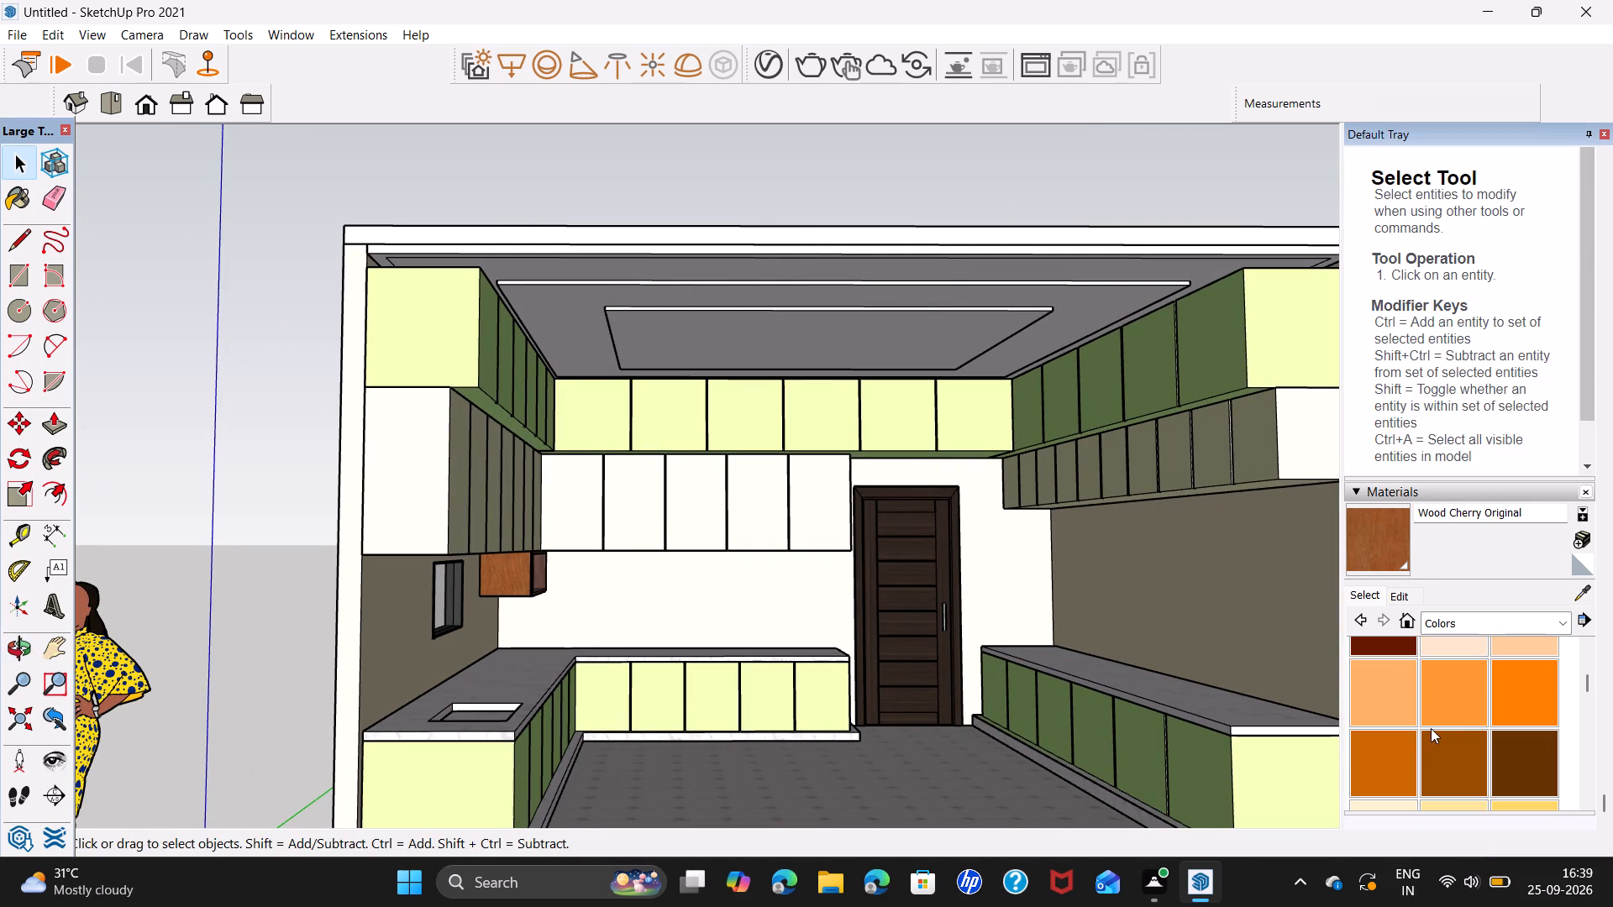
pyautogui.scroll(-1, 1442, 710)
pyautogui.scroll(2, 1463, 685)
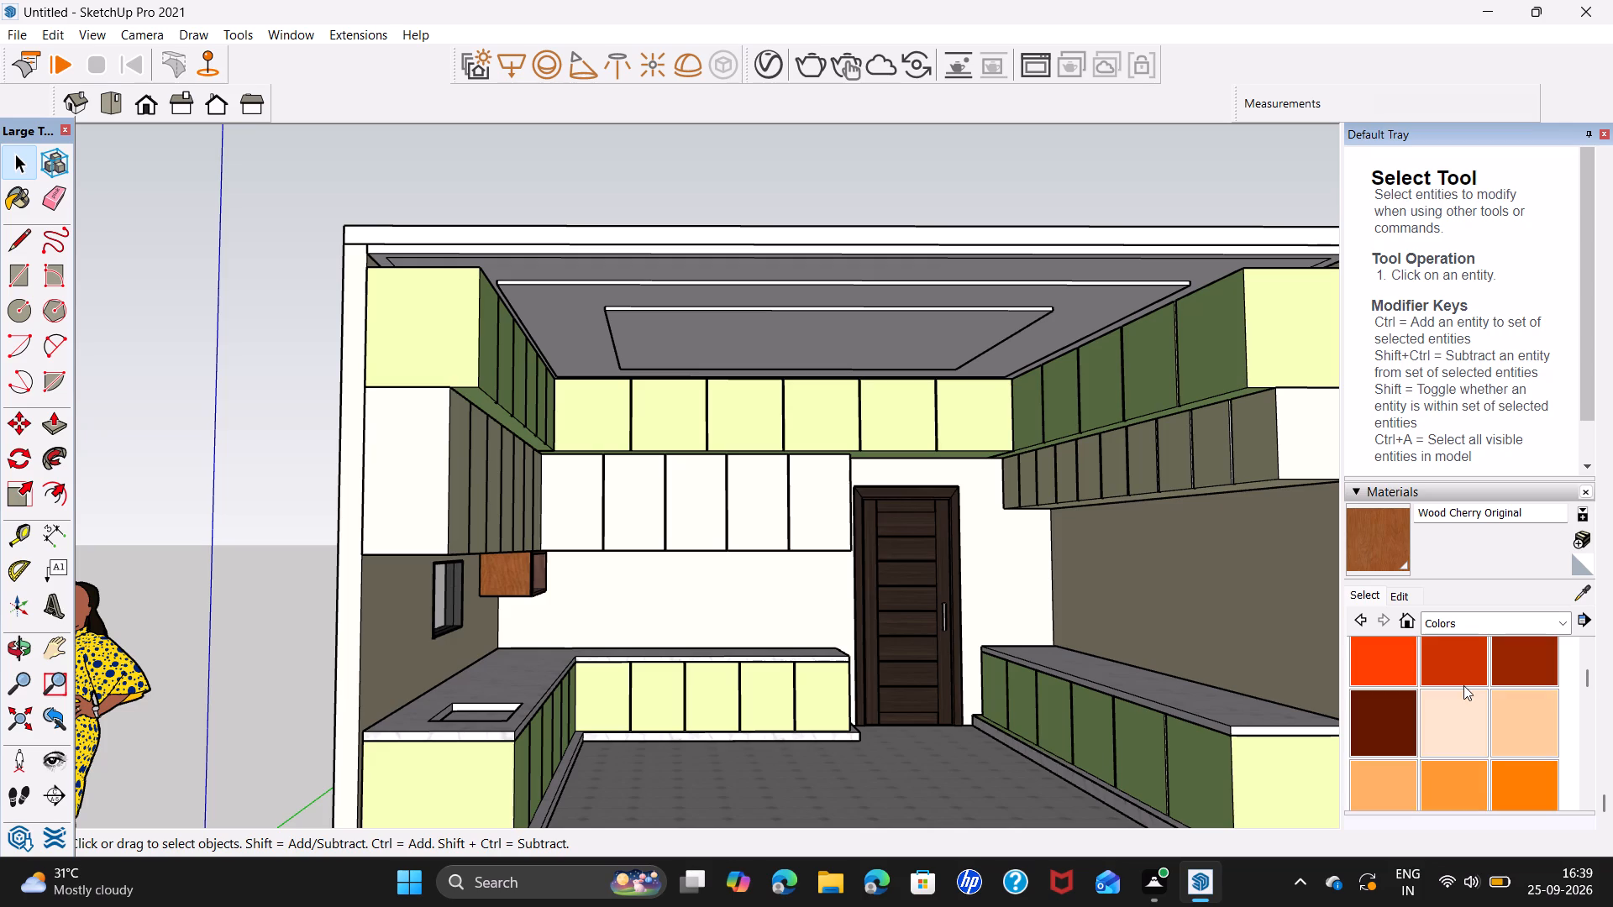
pyautogui.scroll(4, 1463, 685)
pyautogui.scroll(-2, 1470, 761)
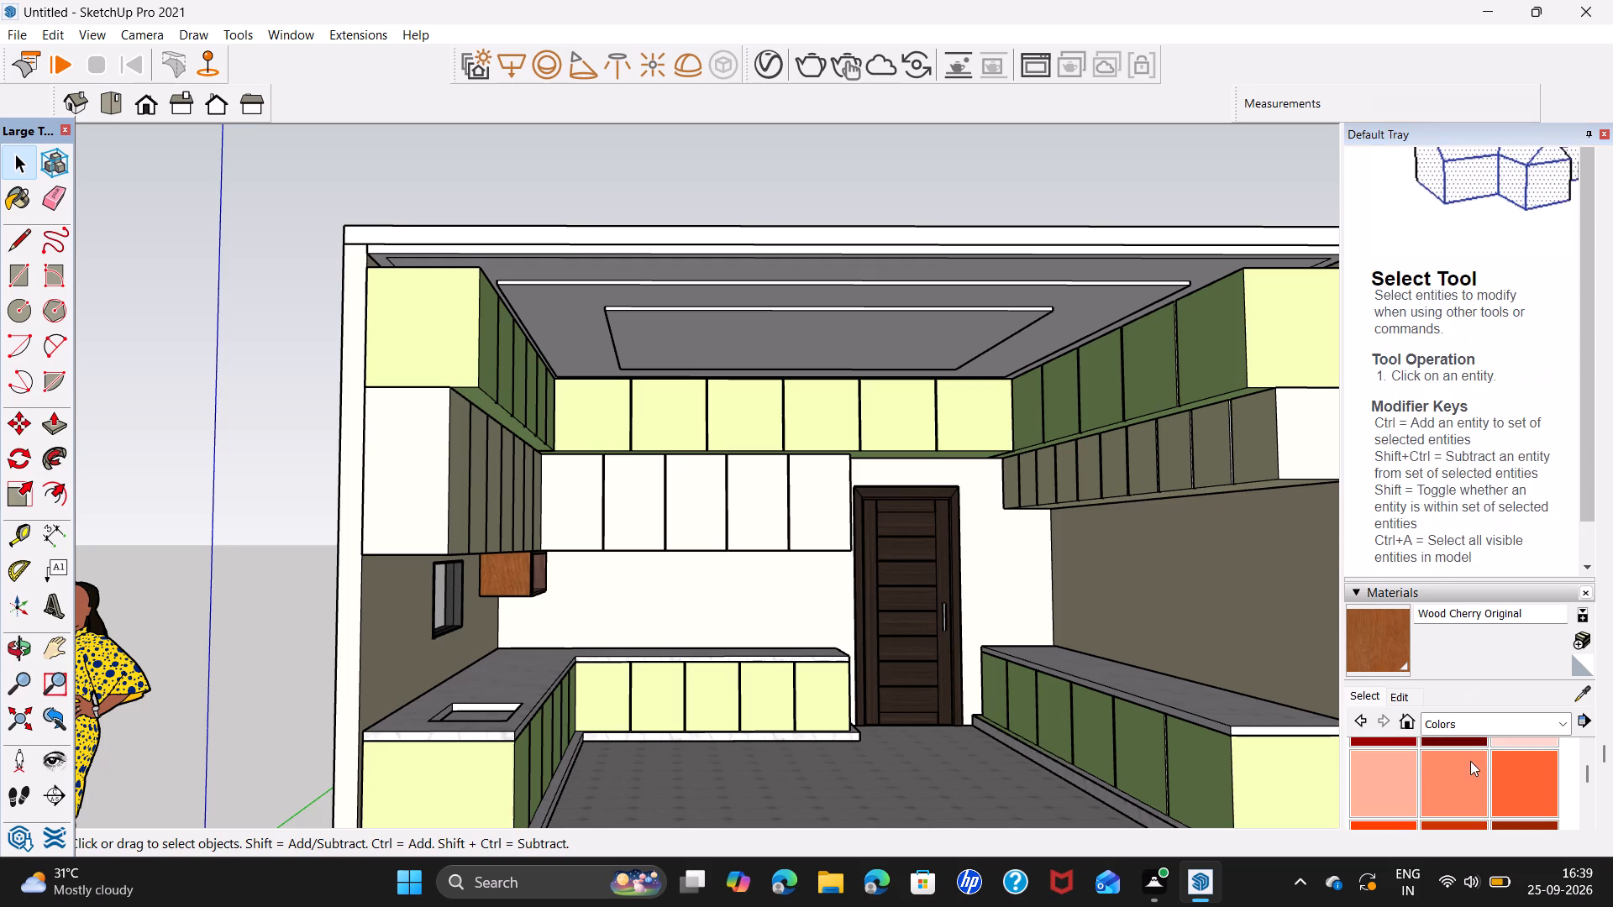
pyautogui.scroll(-3, 1471, 761)
pyautogui.scroll(-2, 1550, 623)
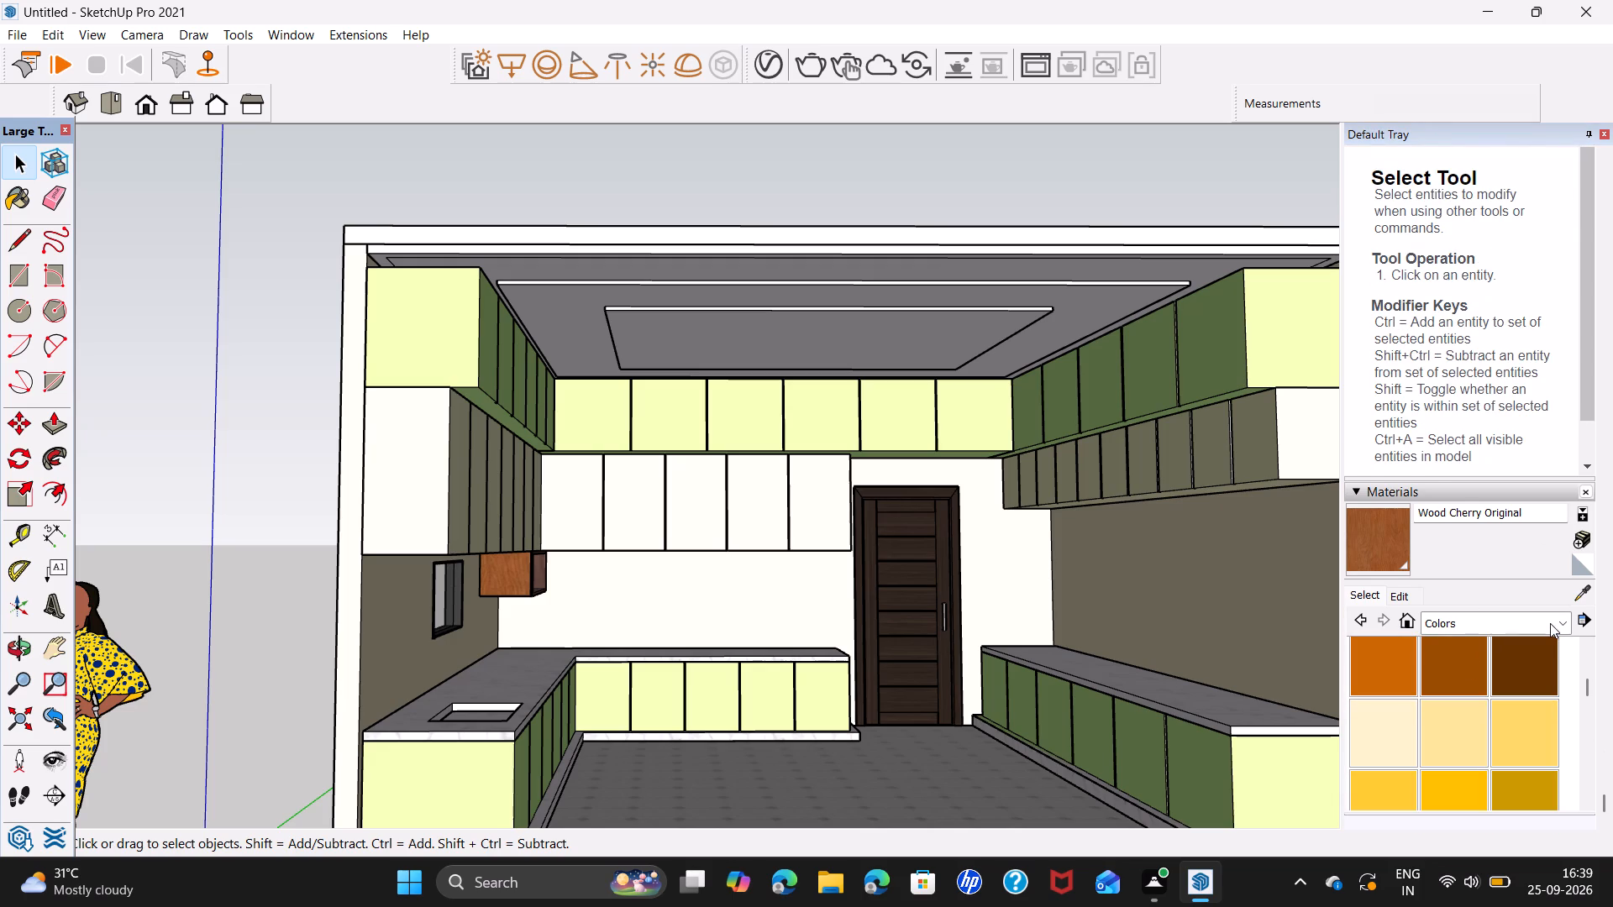
pyautogui.scroll(-1, 1550, 623)
pyautogui.click(1384, 734)
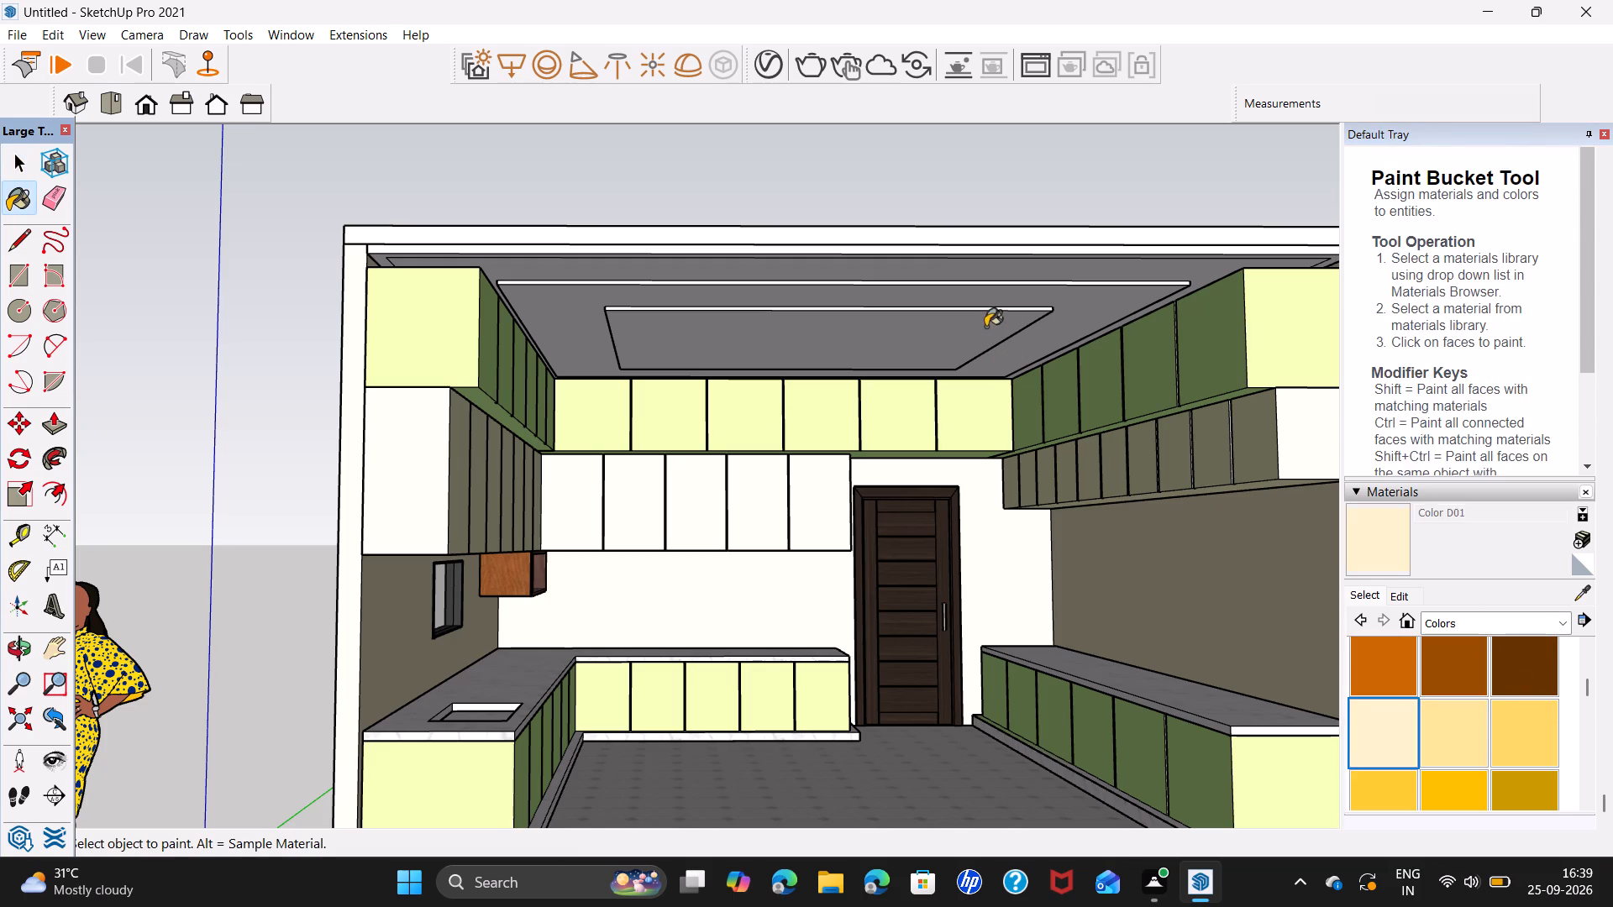
pyautogui.click(985, 326)
pyautogui.click(1079, 309)
pyautogui.click(1122, 271)
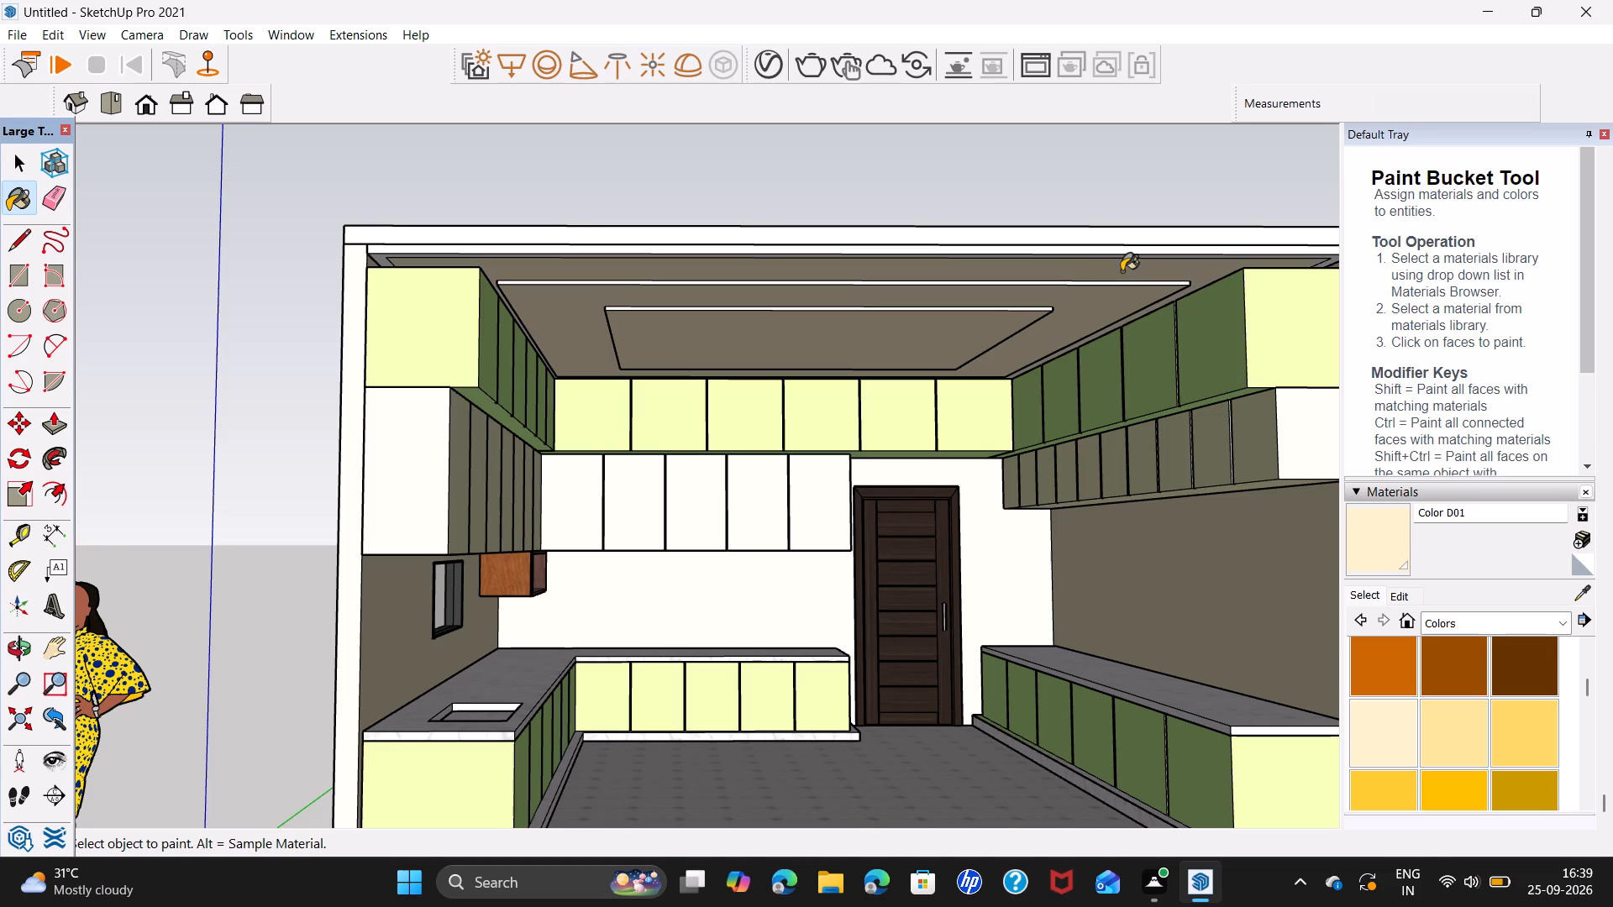
pyautogui.click(476, 247)
pyautogui.press('space')
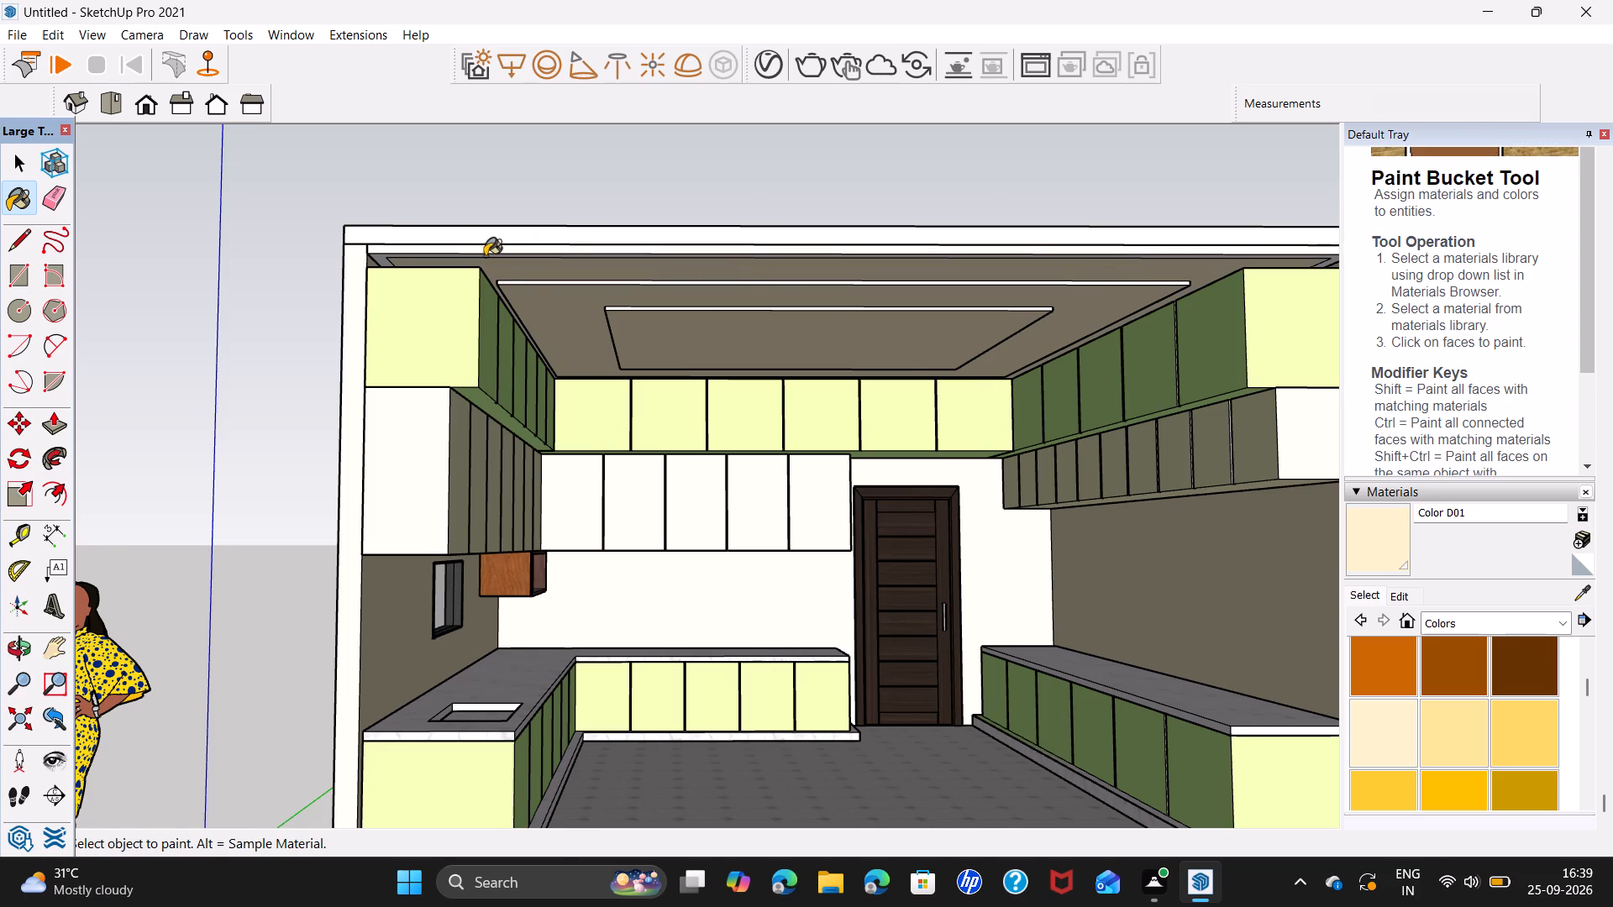
# Make the whole stepped ceiling, with all its connected faces and edges, into a group.
pyautogui.tripleClick(984, 271)
pyautogui.click(984, 271)
pyautogui.rightClick(985, 269)
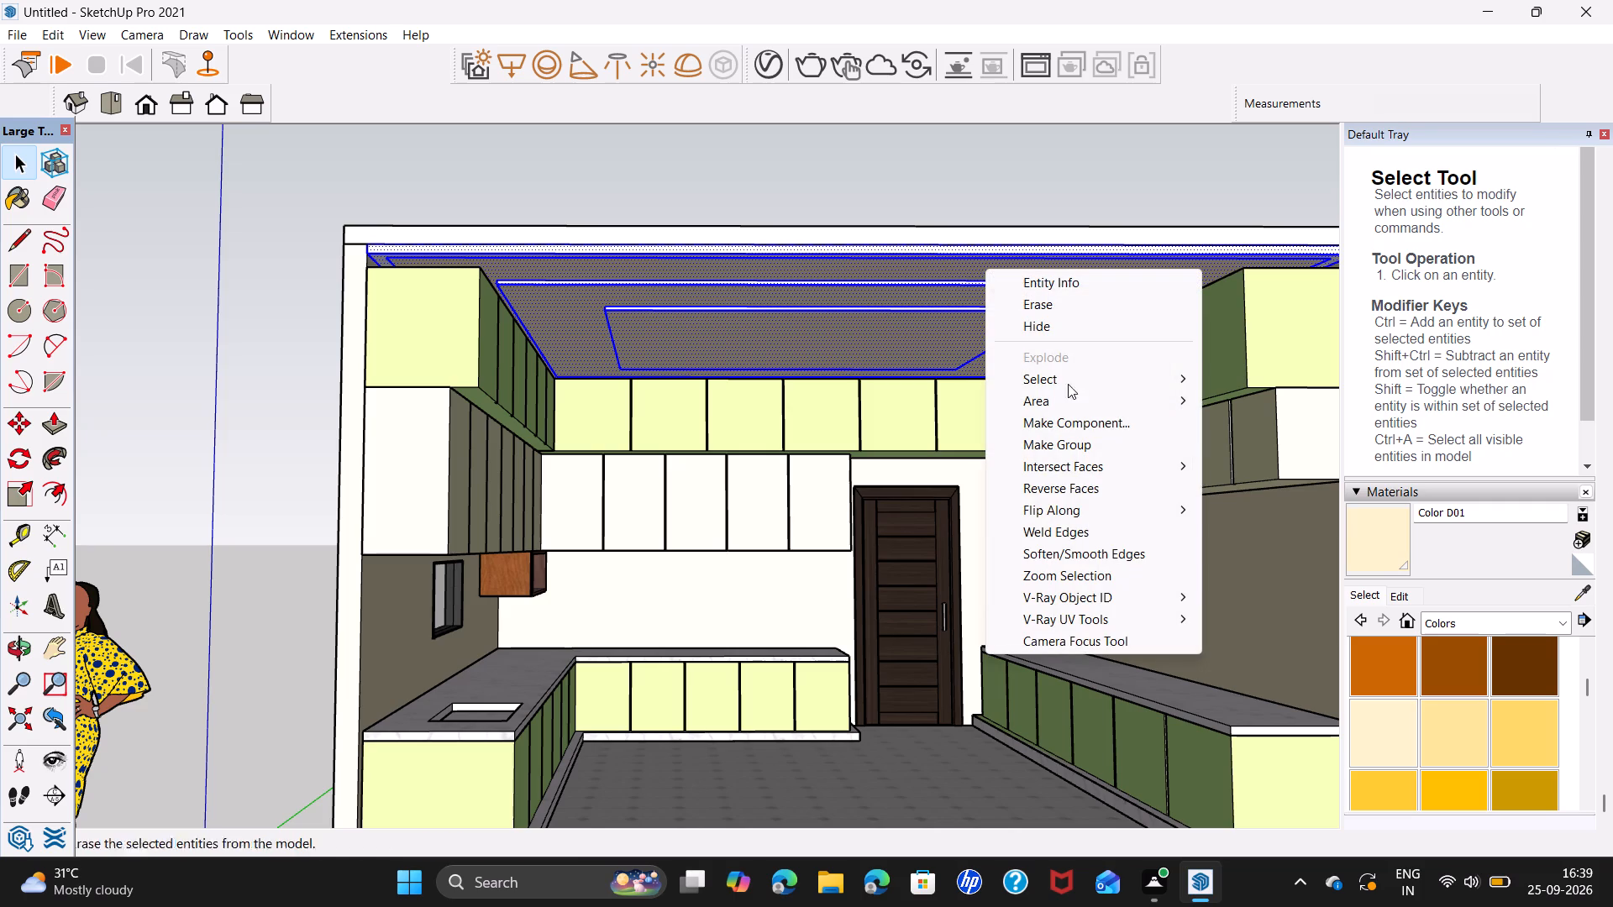
pyautogui.click(1098, 447)
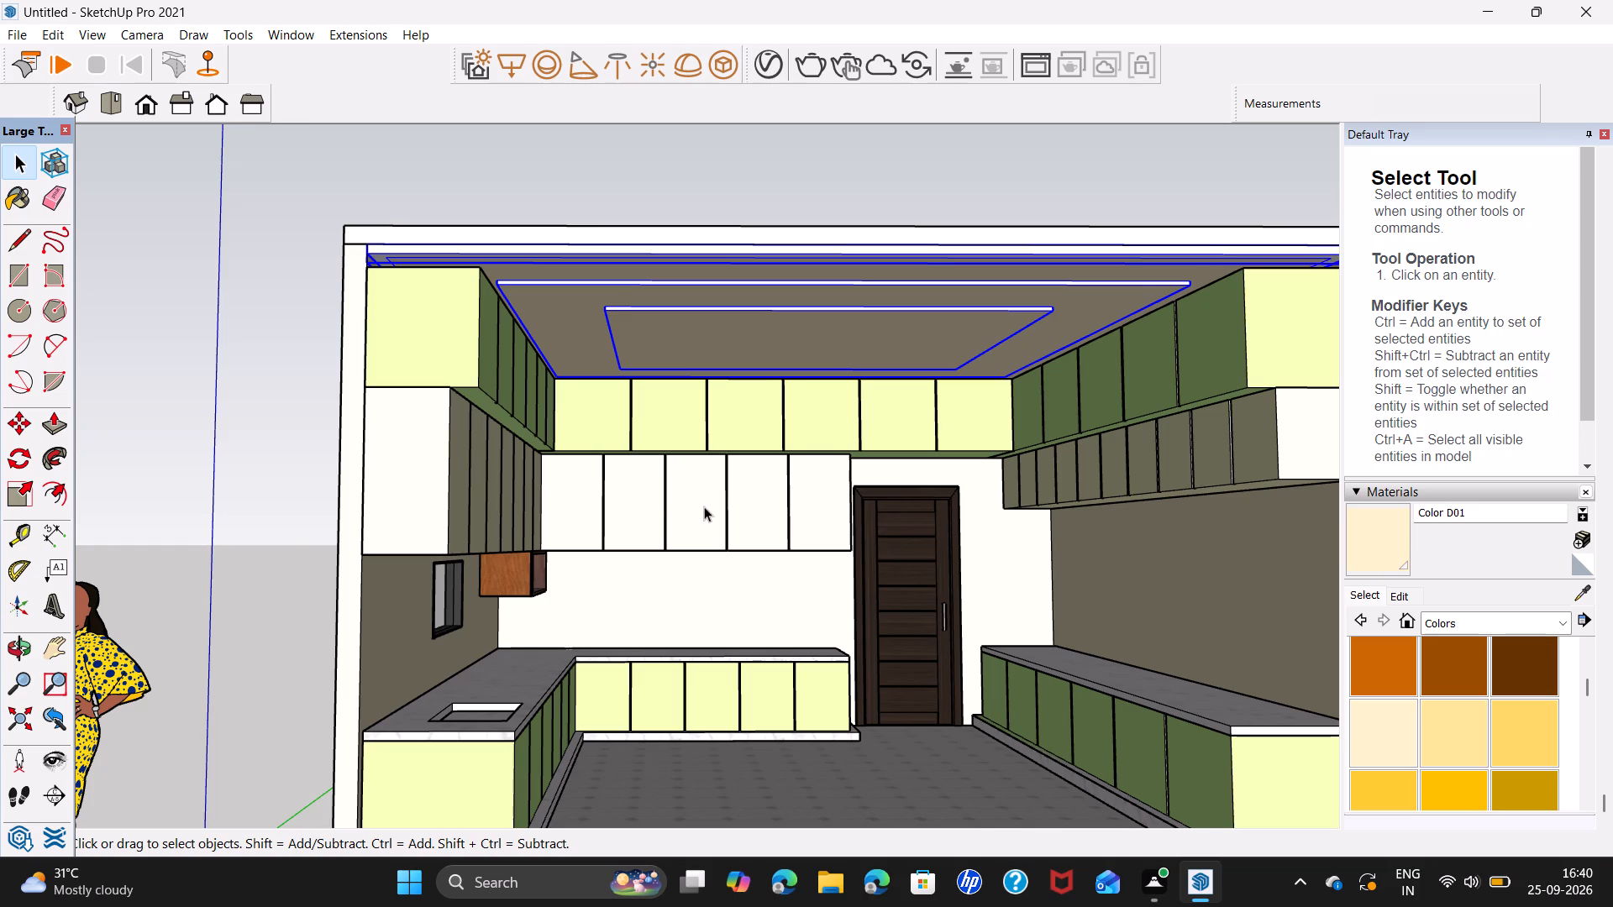
# Push/pull the middle front of the five cream wall cabinets on the door wall inward 1' 6".
pyautogui.scroll(6, 704, 506)
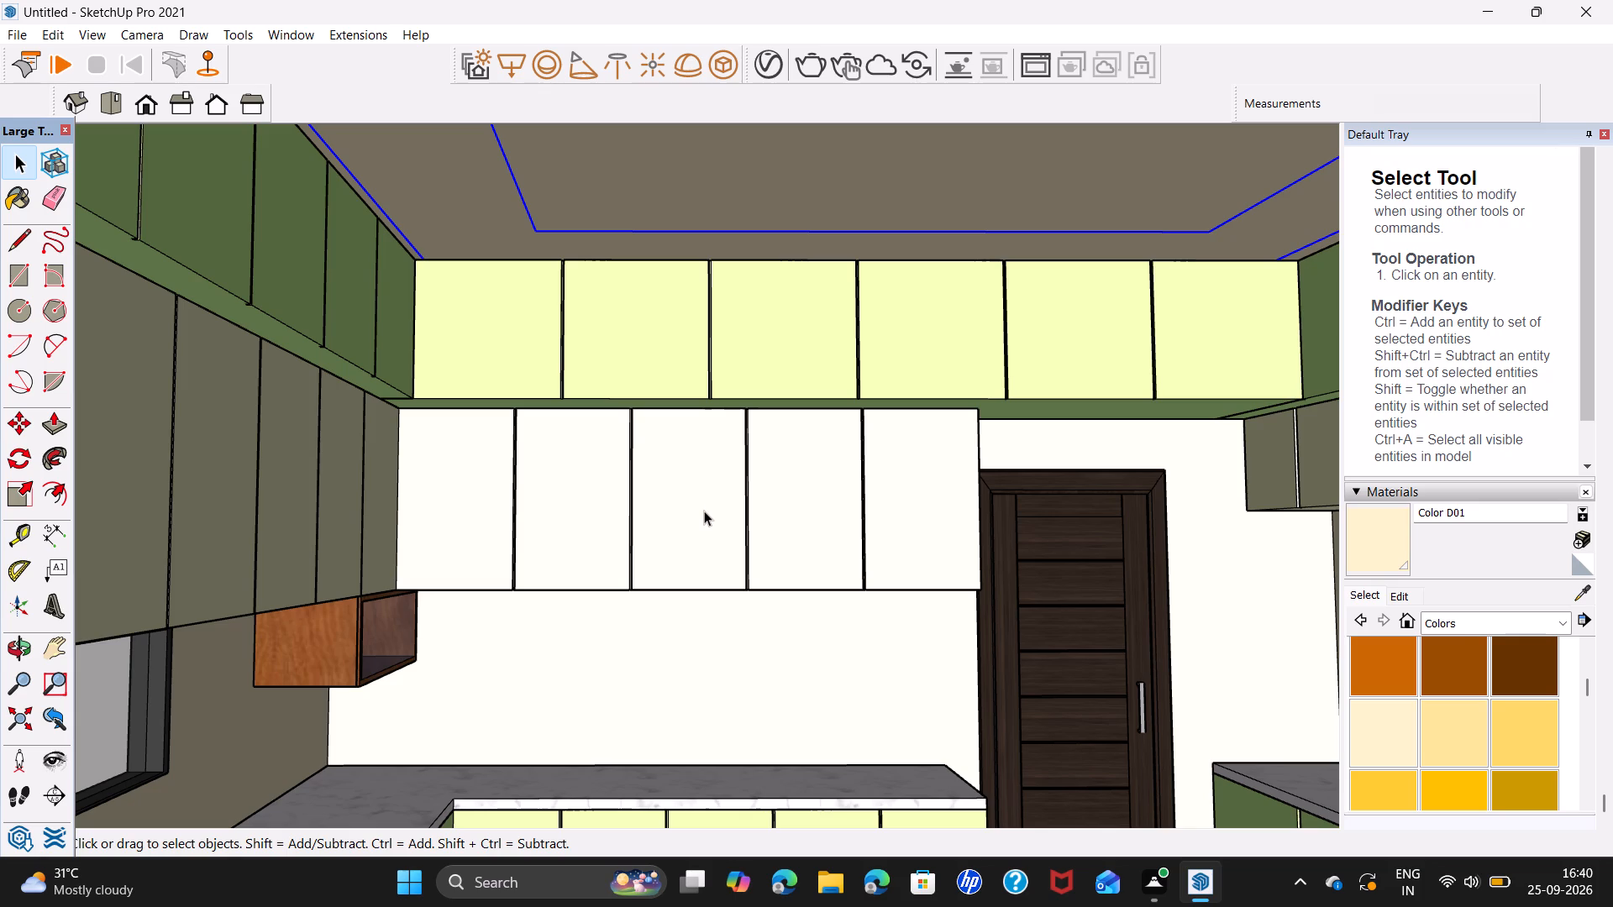
pyautogui.tripleClick(704, 511)
pyautogui.doubleClick(704, 511)
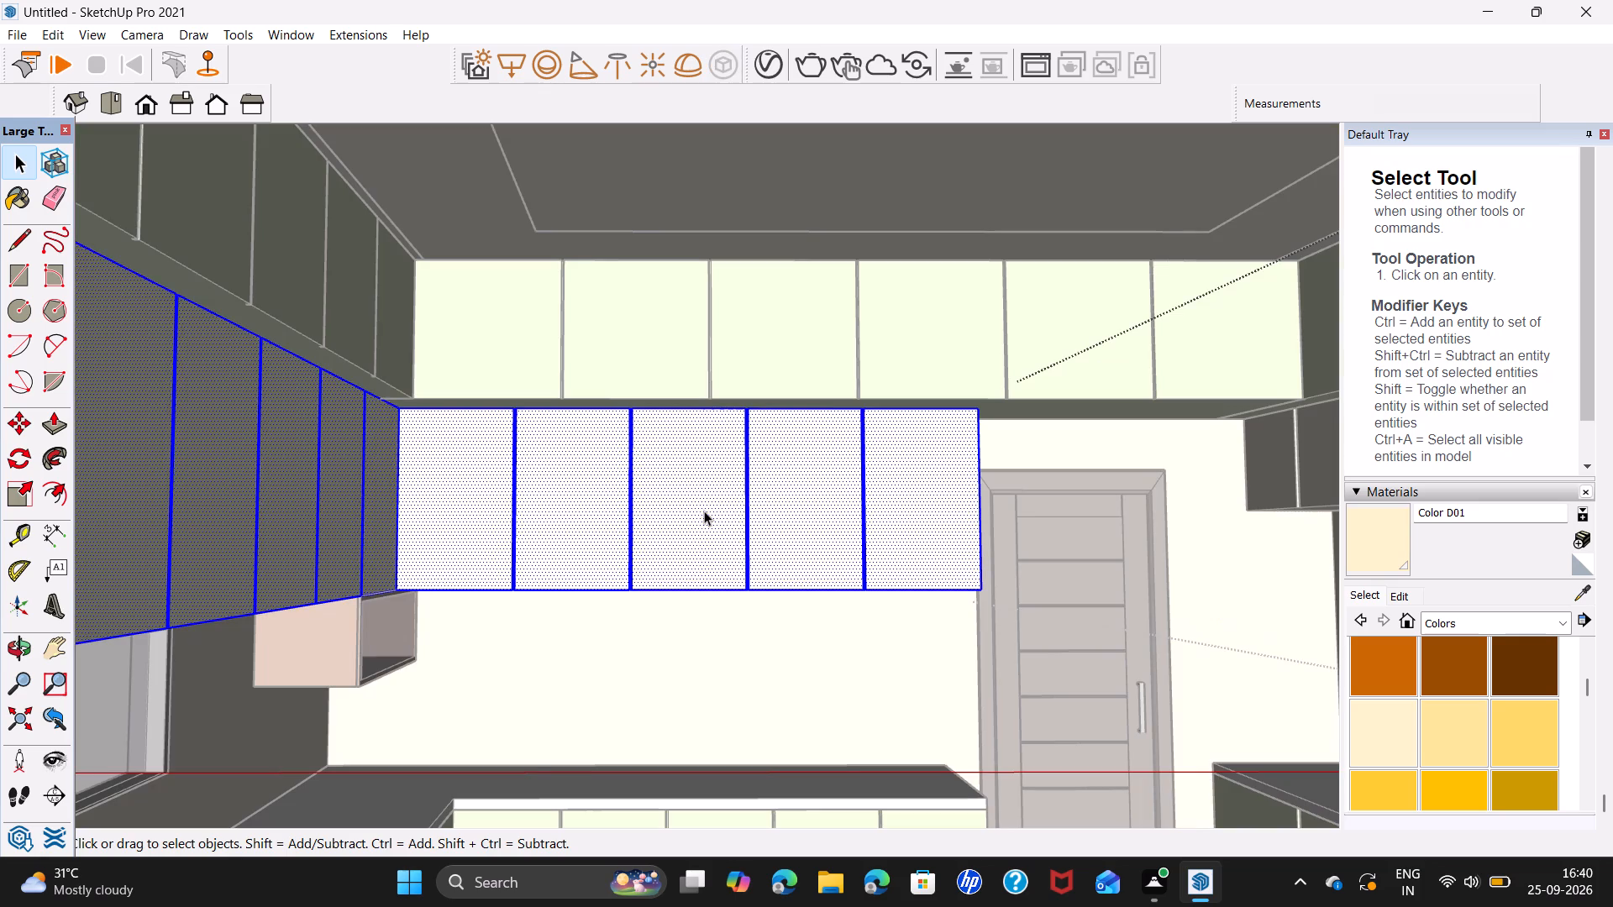
pyautogui.click(704, 511)
pyautogui.click(707, 514)
pyautogui.click(707, 514)
pyautogui.click(714, 522)
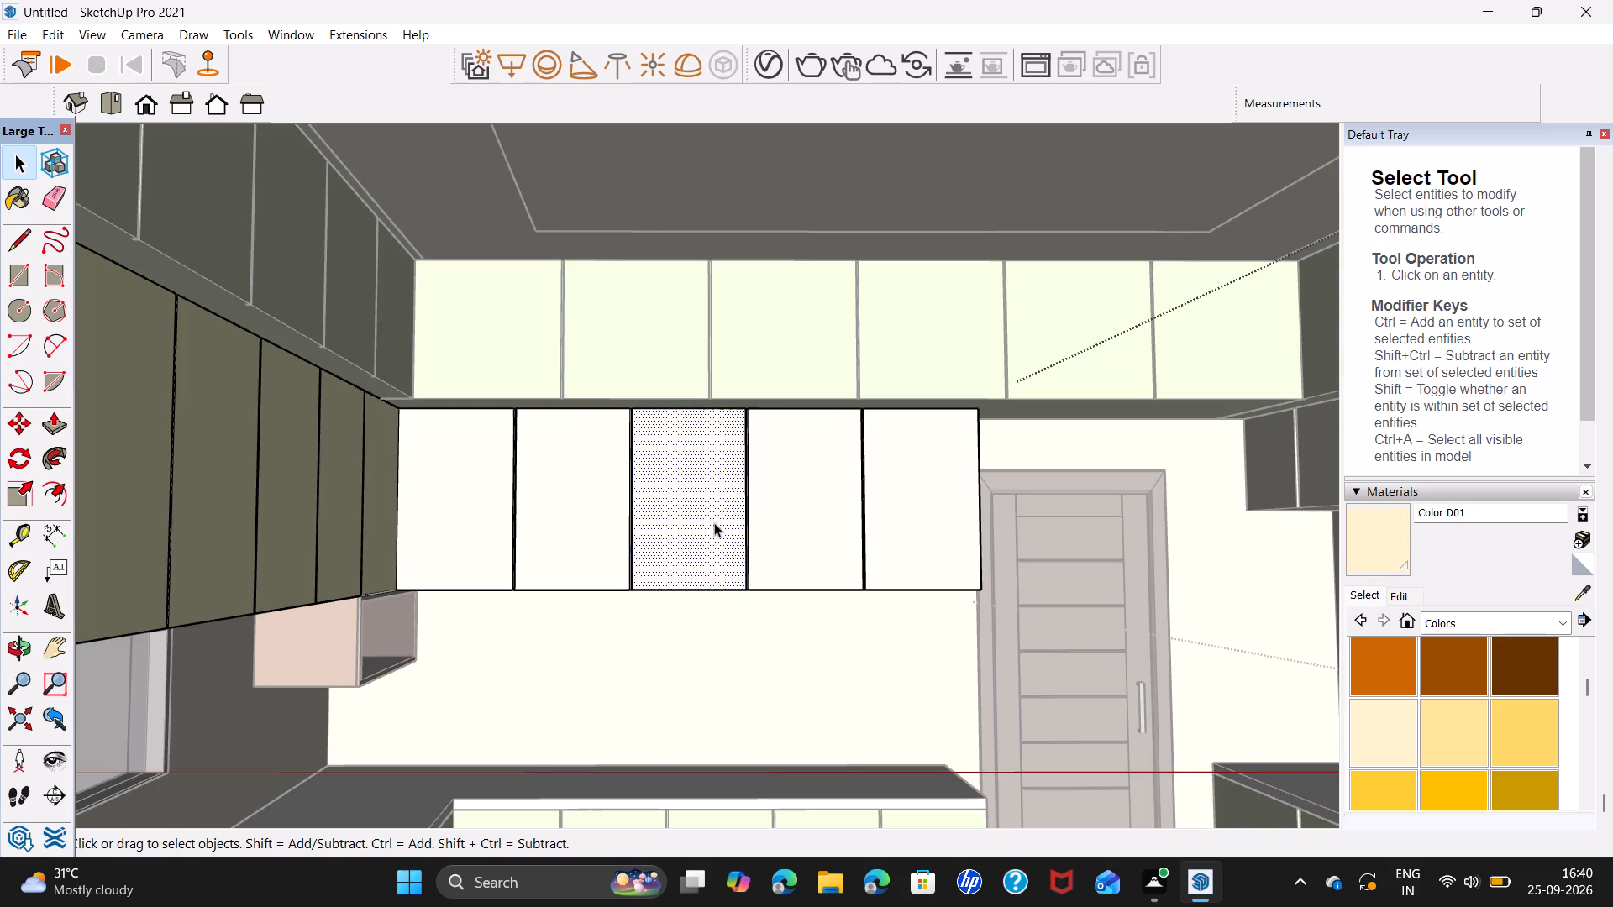
pyautogui.press('p')
pyautogui.click(716, 523)
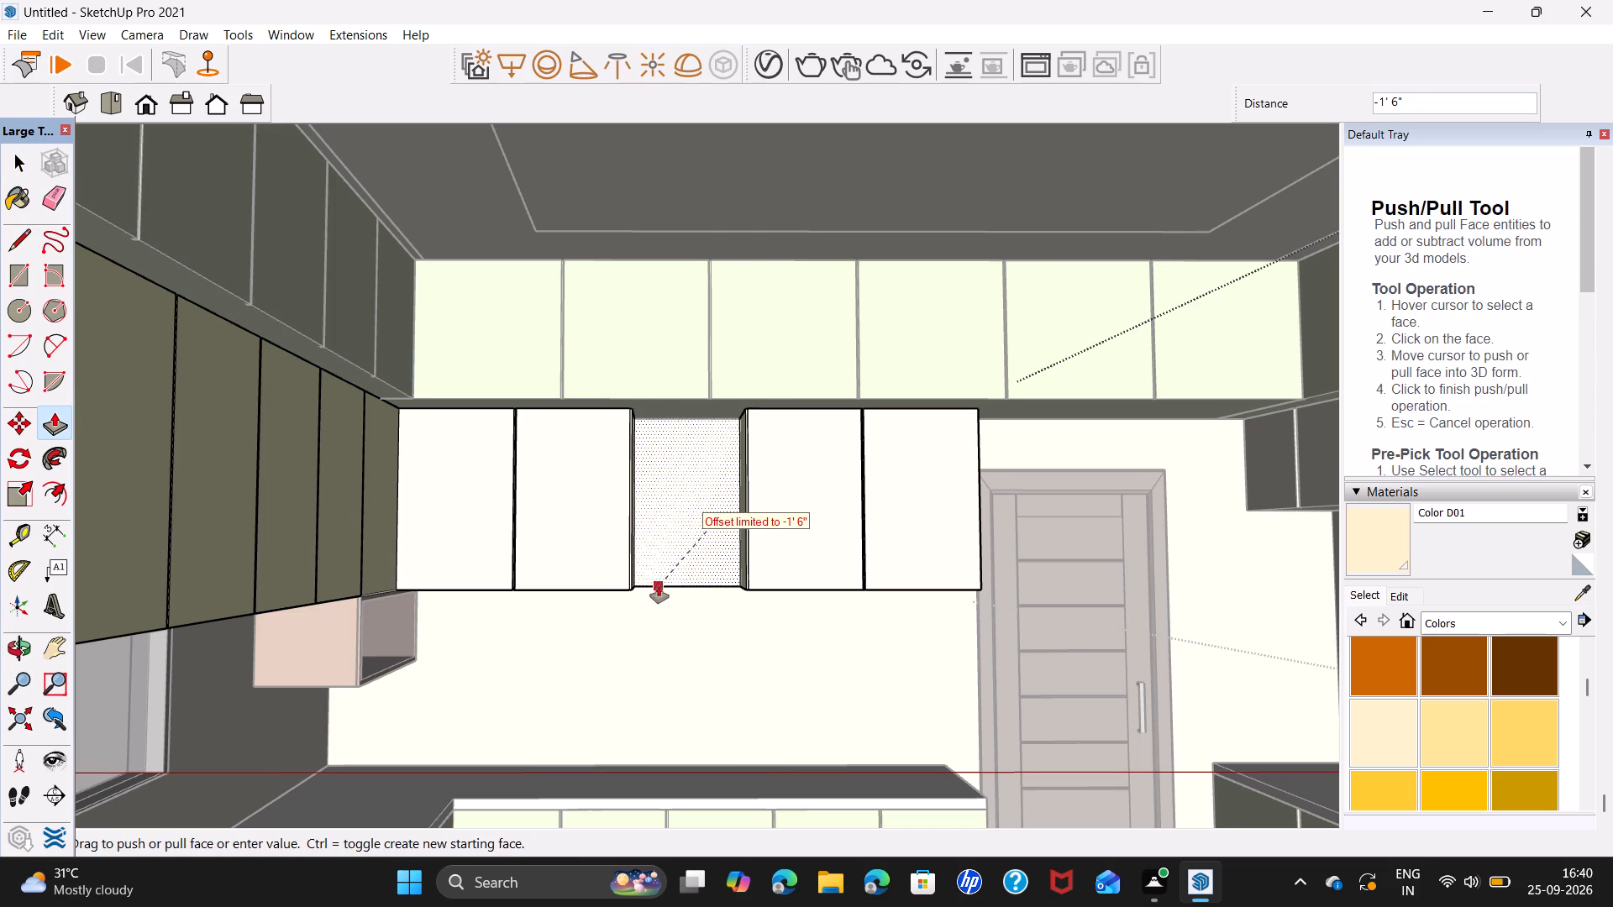
pyautogui.click(646, 633)
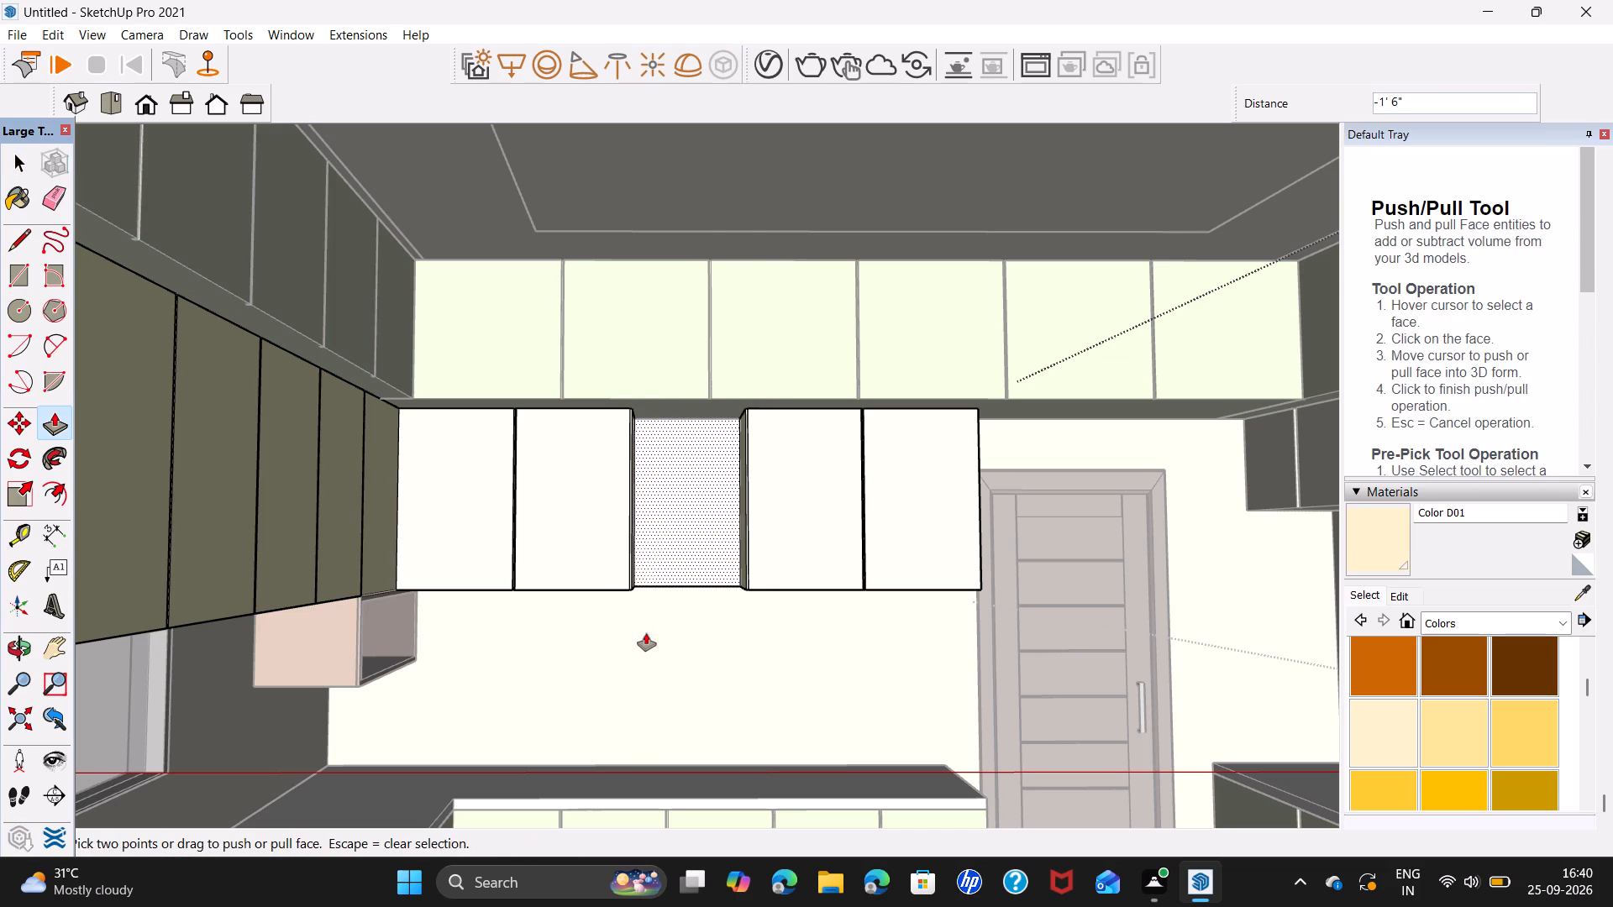
# Push/pull the wall cabinet front above the window, fourth from the sink wall's open end, inward 1' 6".
pyautogui.scroll(-5, 589, 560)
pyautogui.moveTo(734, 587); pyautogui.dragTo(502, 610, button='middle')
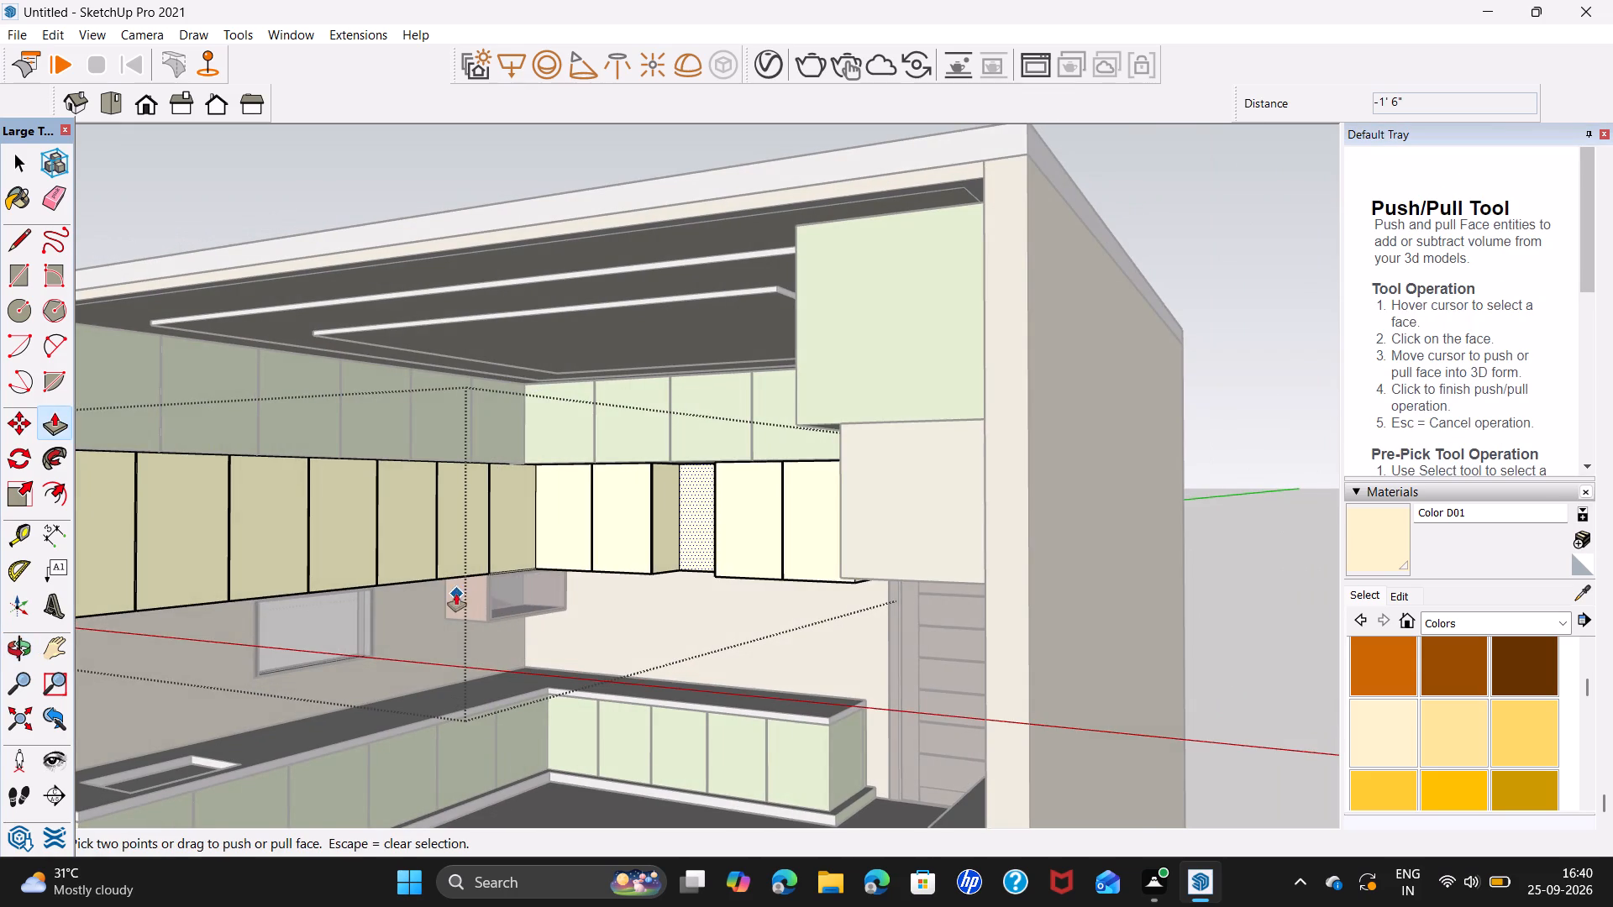
pyautogui.keyDown('shift'); pyautogui.moveTo(449, 593); pyautogui.dragTo(764, 522, button='middle'); pyautogui.keyUp('shift')
pyautogui.moveTo(791, 511); pyautogui.dragTo(691, 545, button='middle')
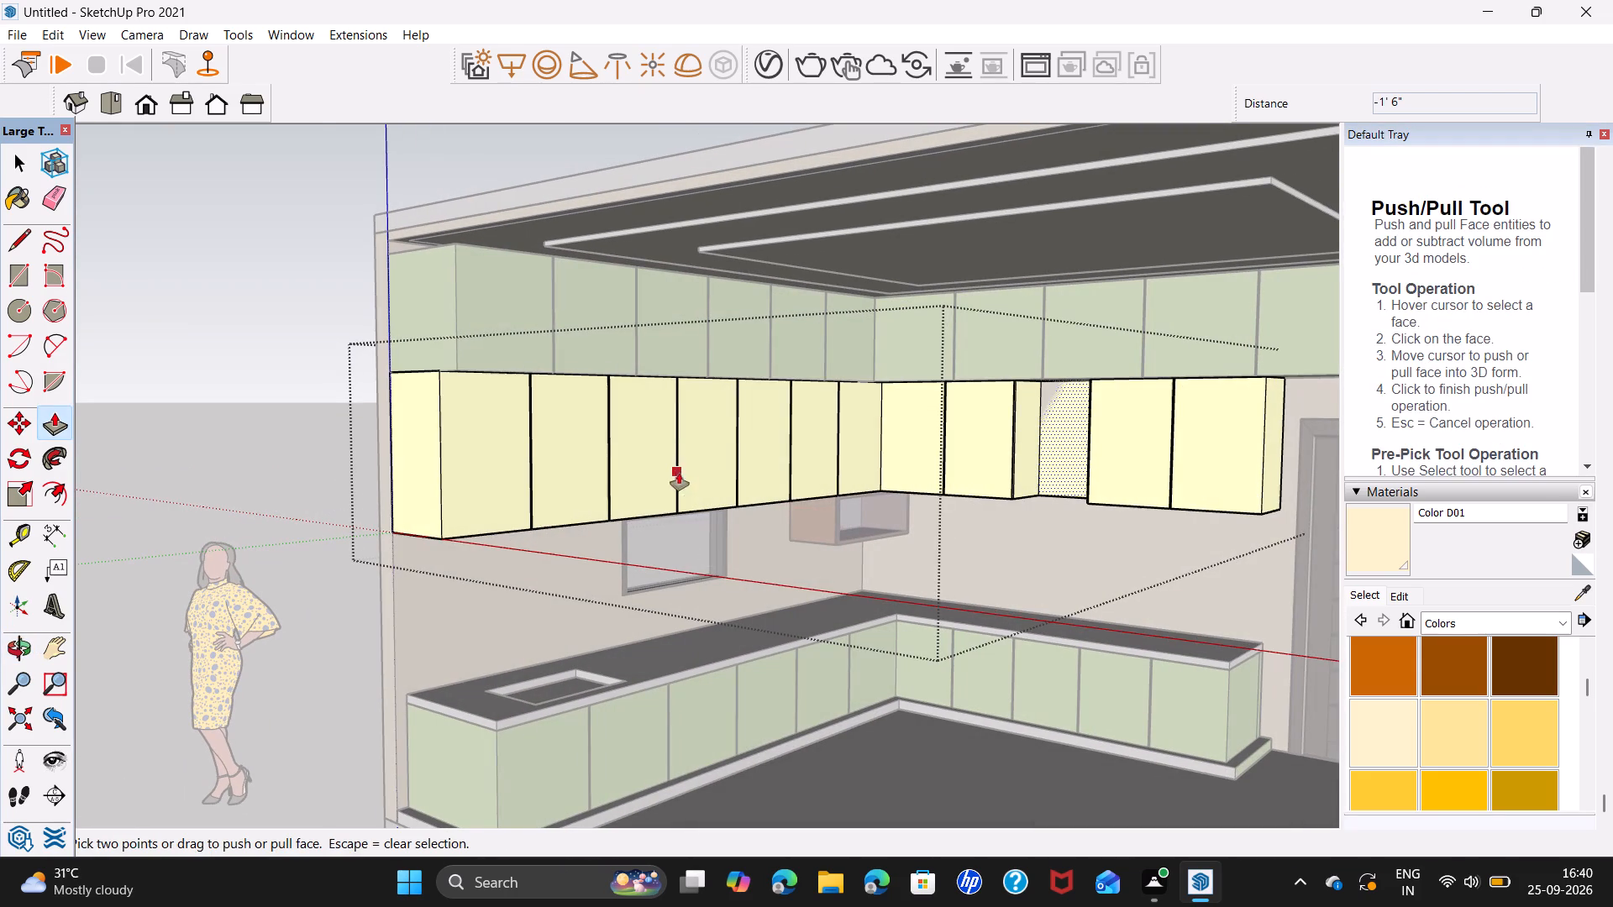
pyautogui.press('space')
pyautogui.press('p')
pyautogui.press('space')
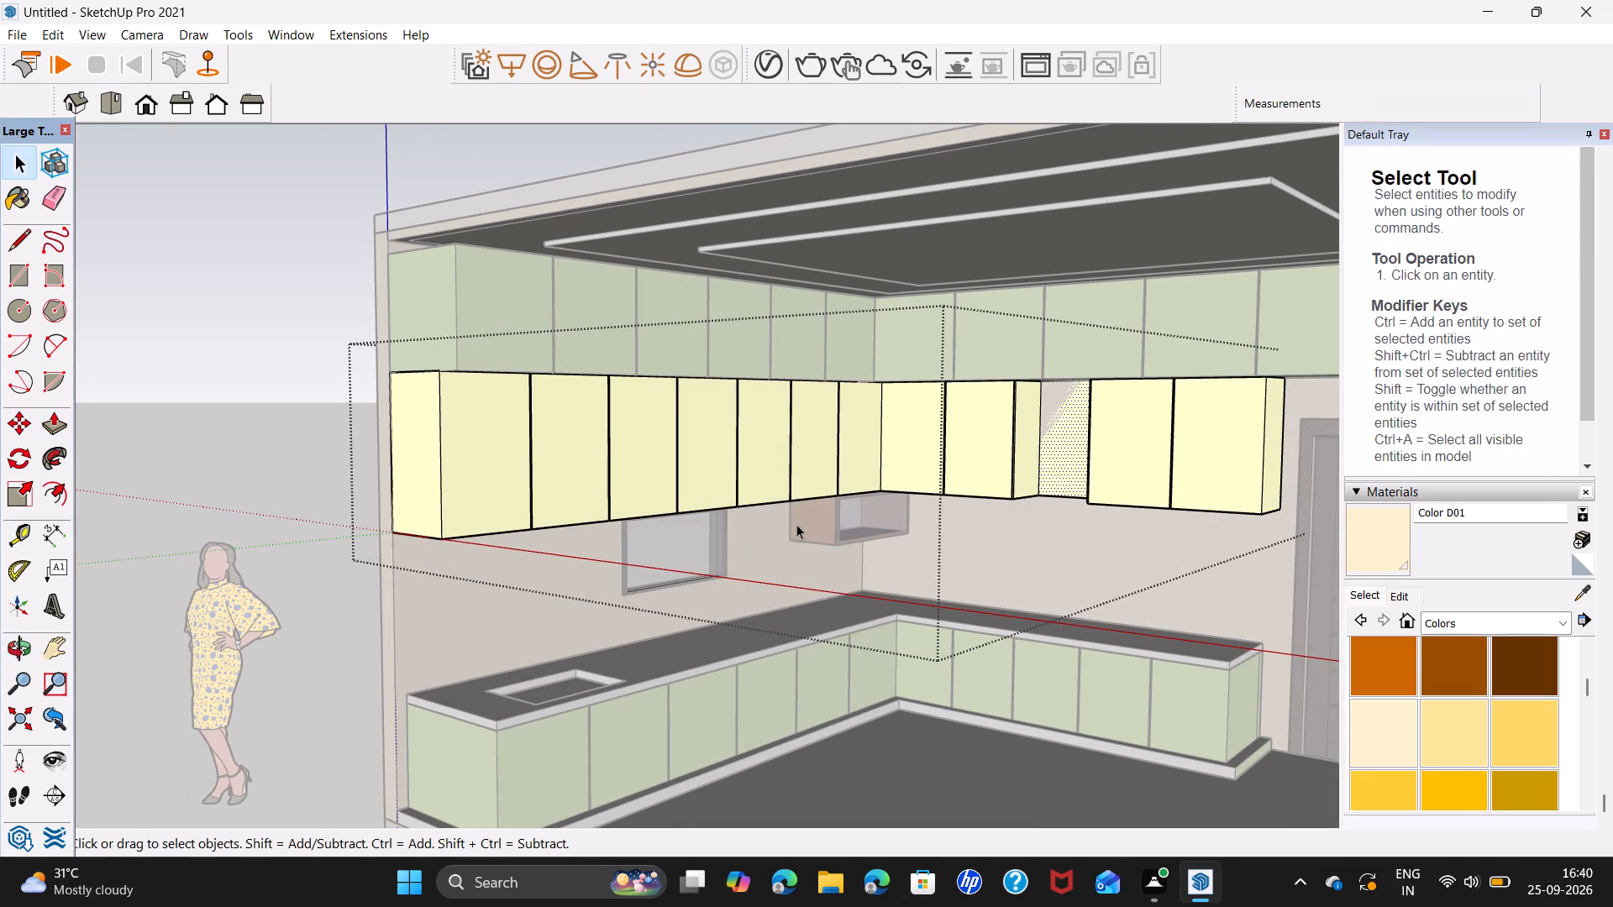
pyautogui.click(700, 478)
pyautogui.press('p')
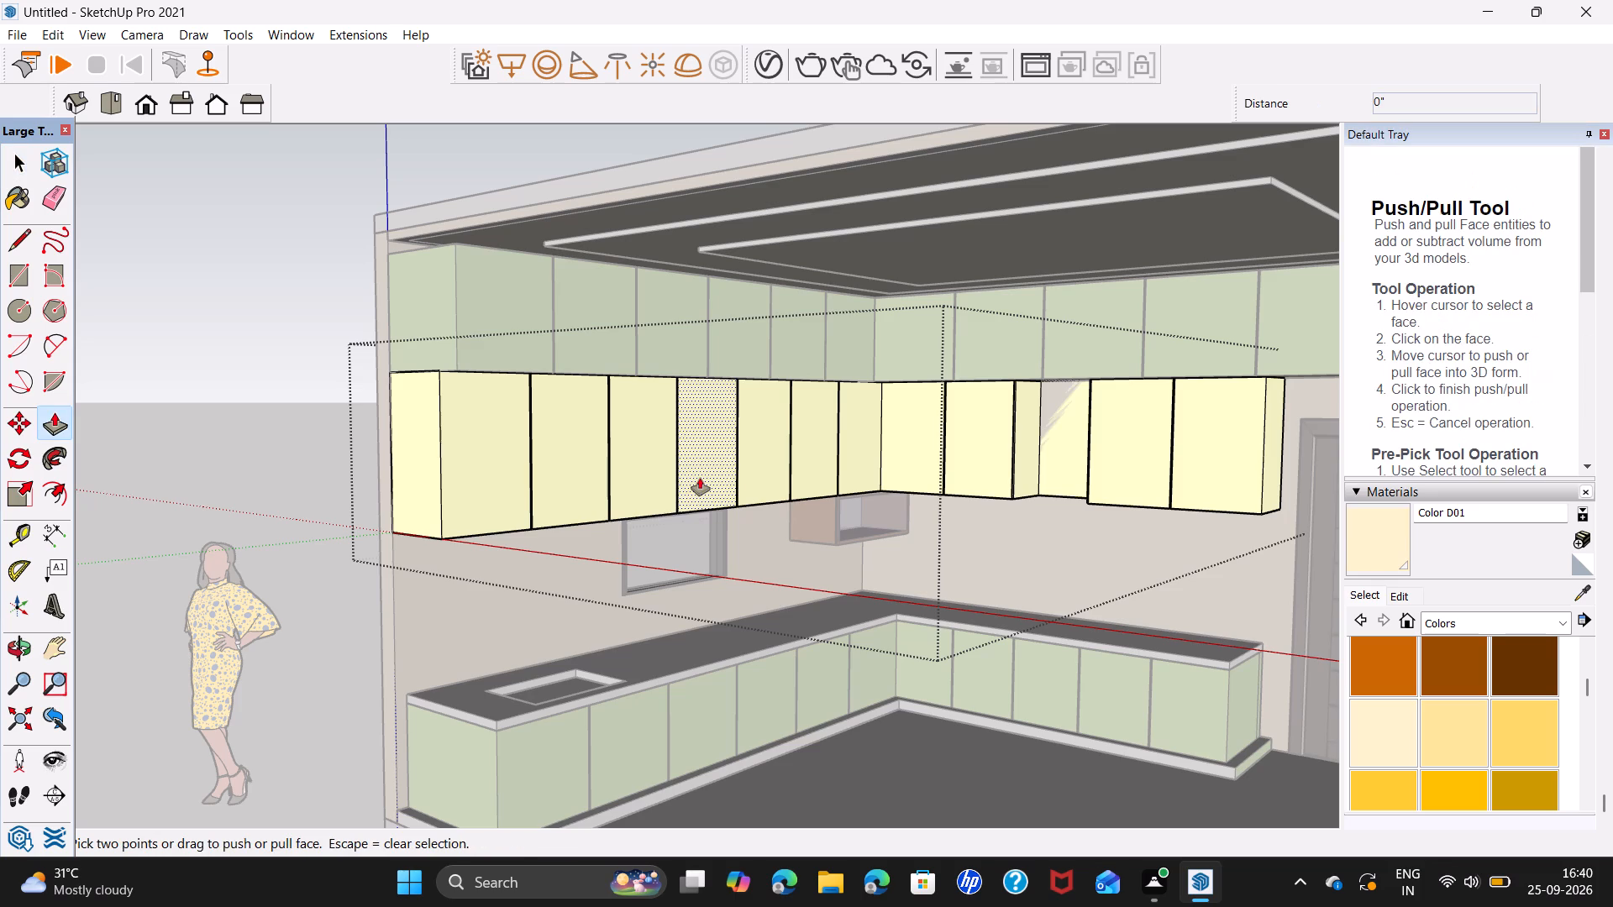
pyautogui.click(699, 478)
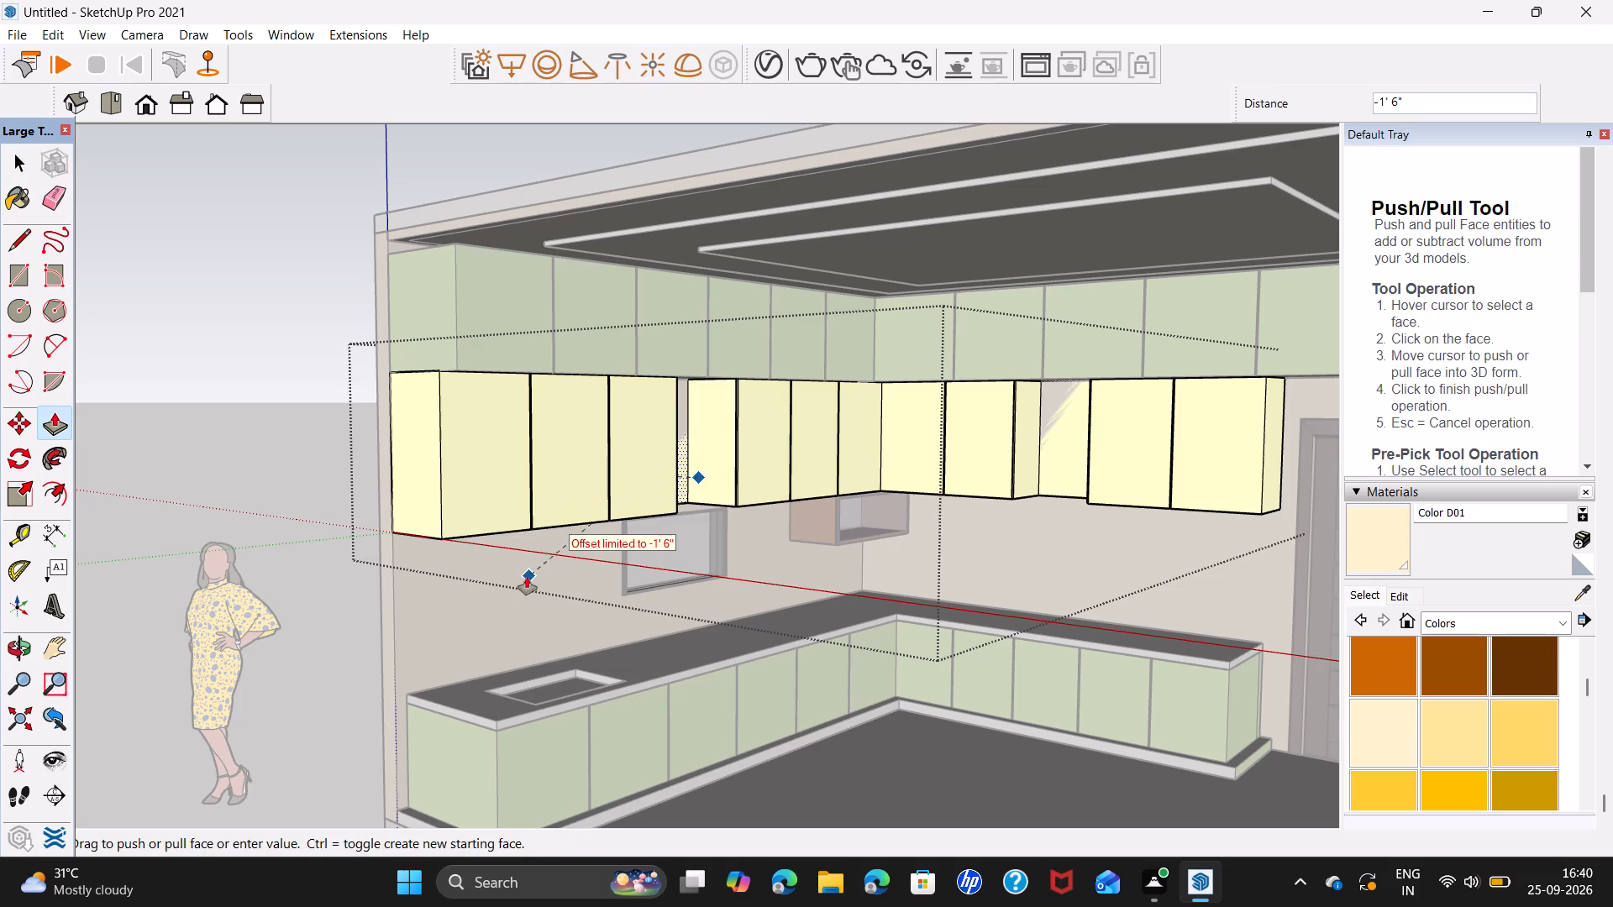
pyautogui.click(500, 580)
# Push/pull the neighbouring cabinet front, third from the sink wall's open end, inward 1' 6".
pyautogui.click(638, 485)
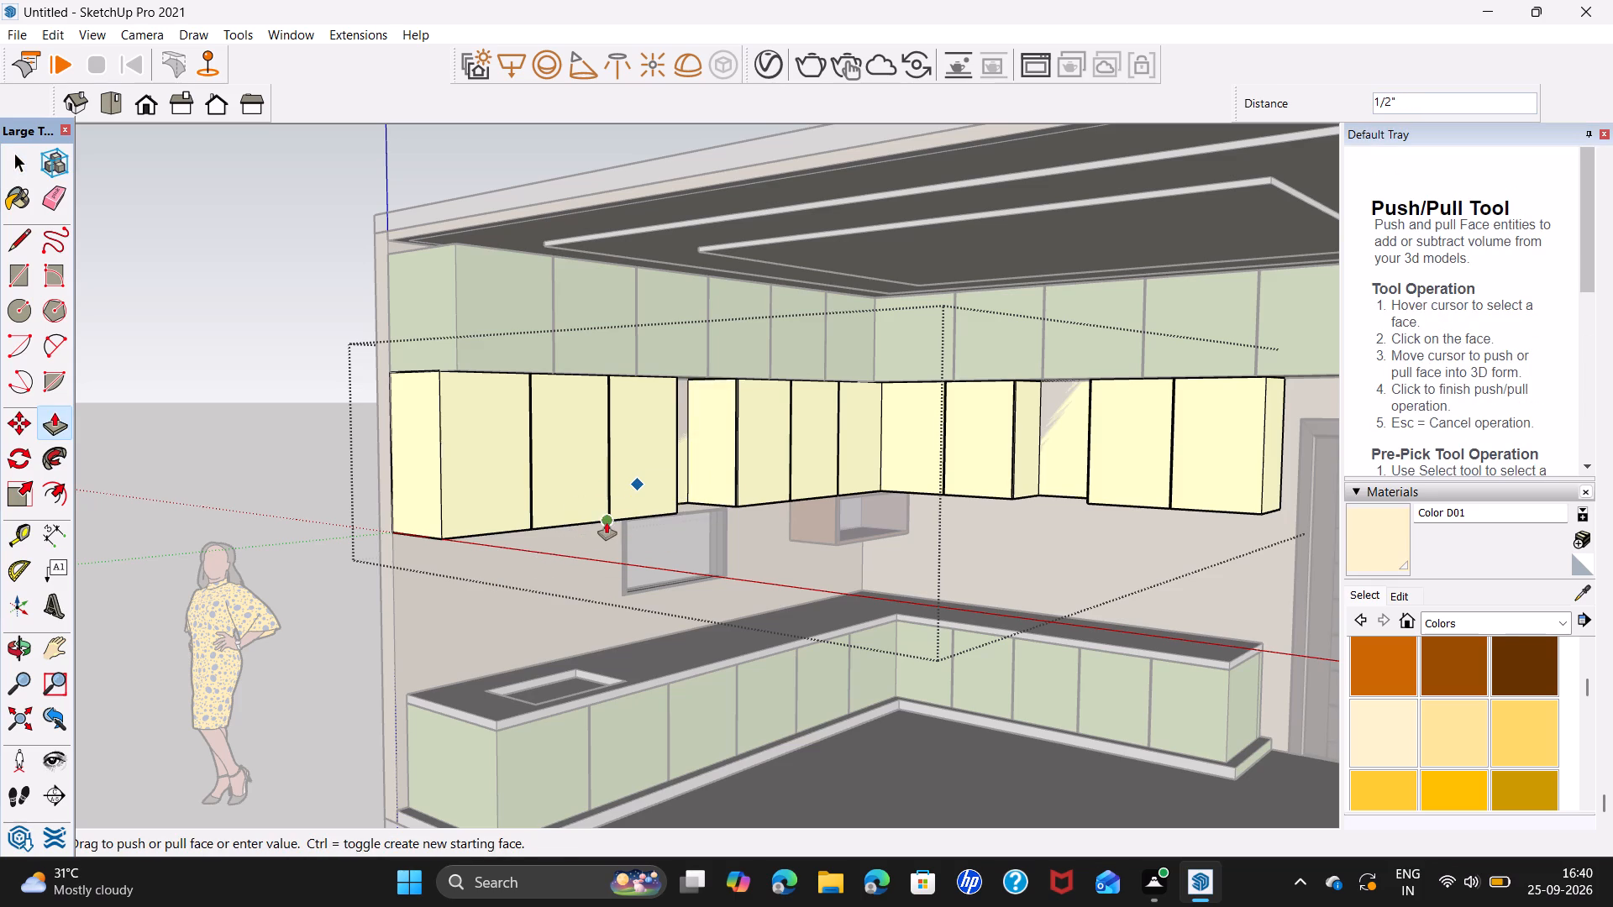
pyautogui.press('space')
pyautogui.click(629, 508)
pyautogui.press('p')
pyautogui.click(649, 492)
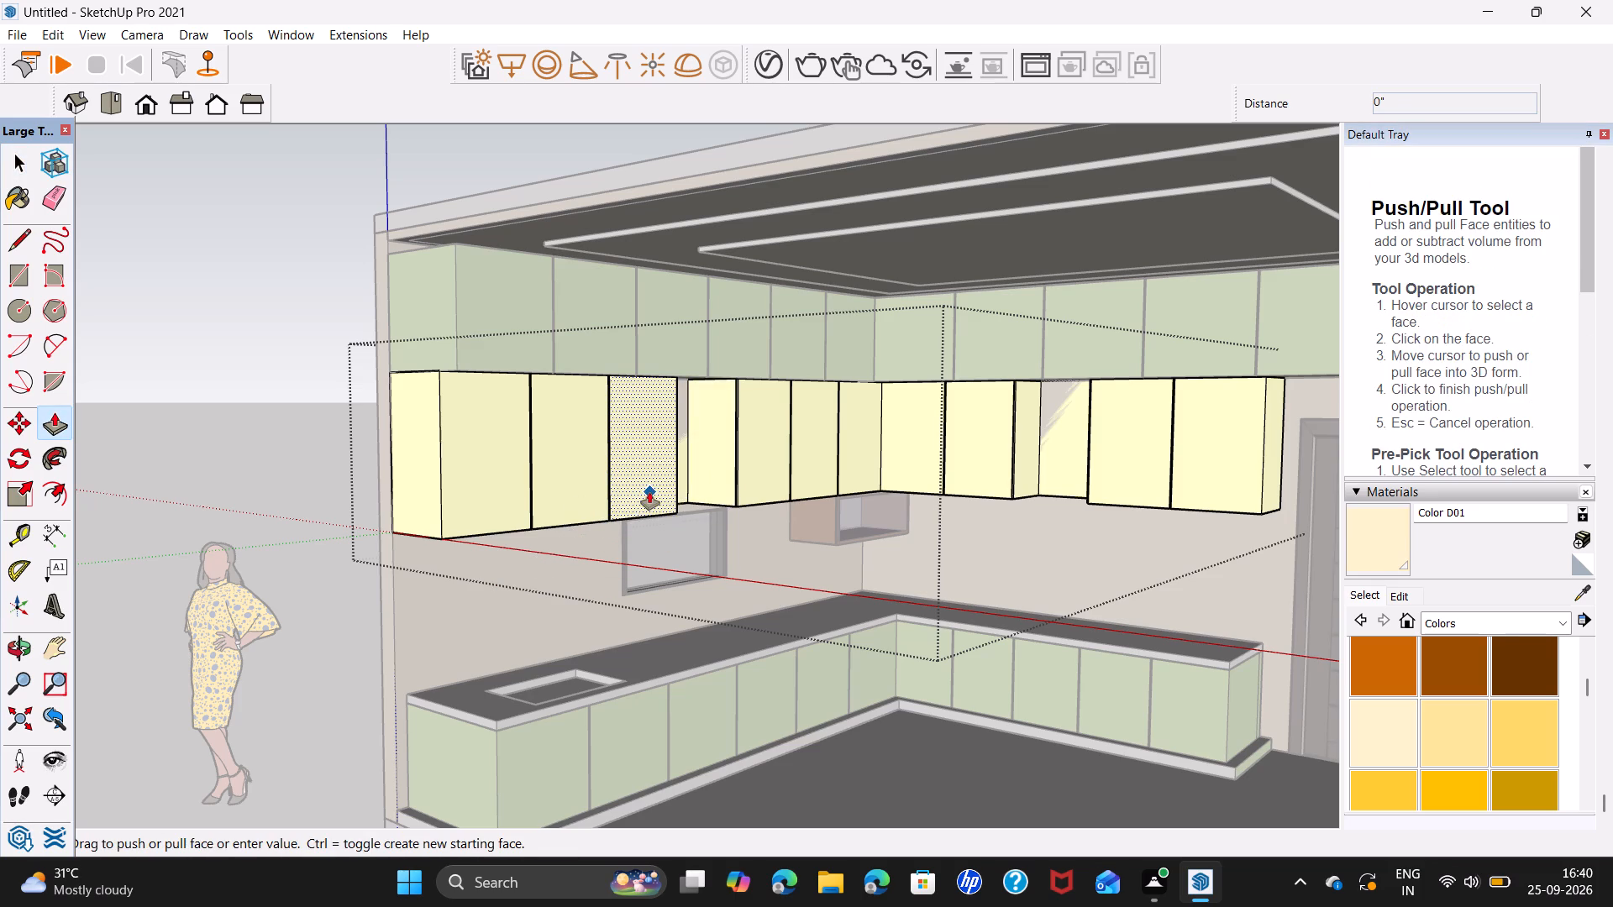
pyautogui.click(513, 570)
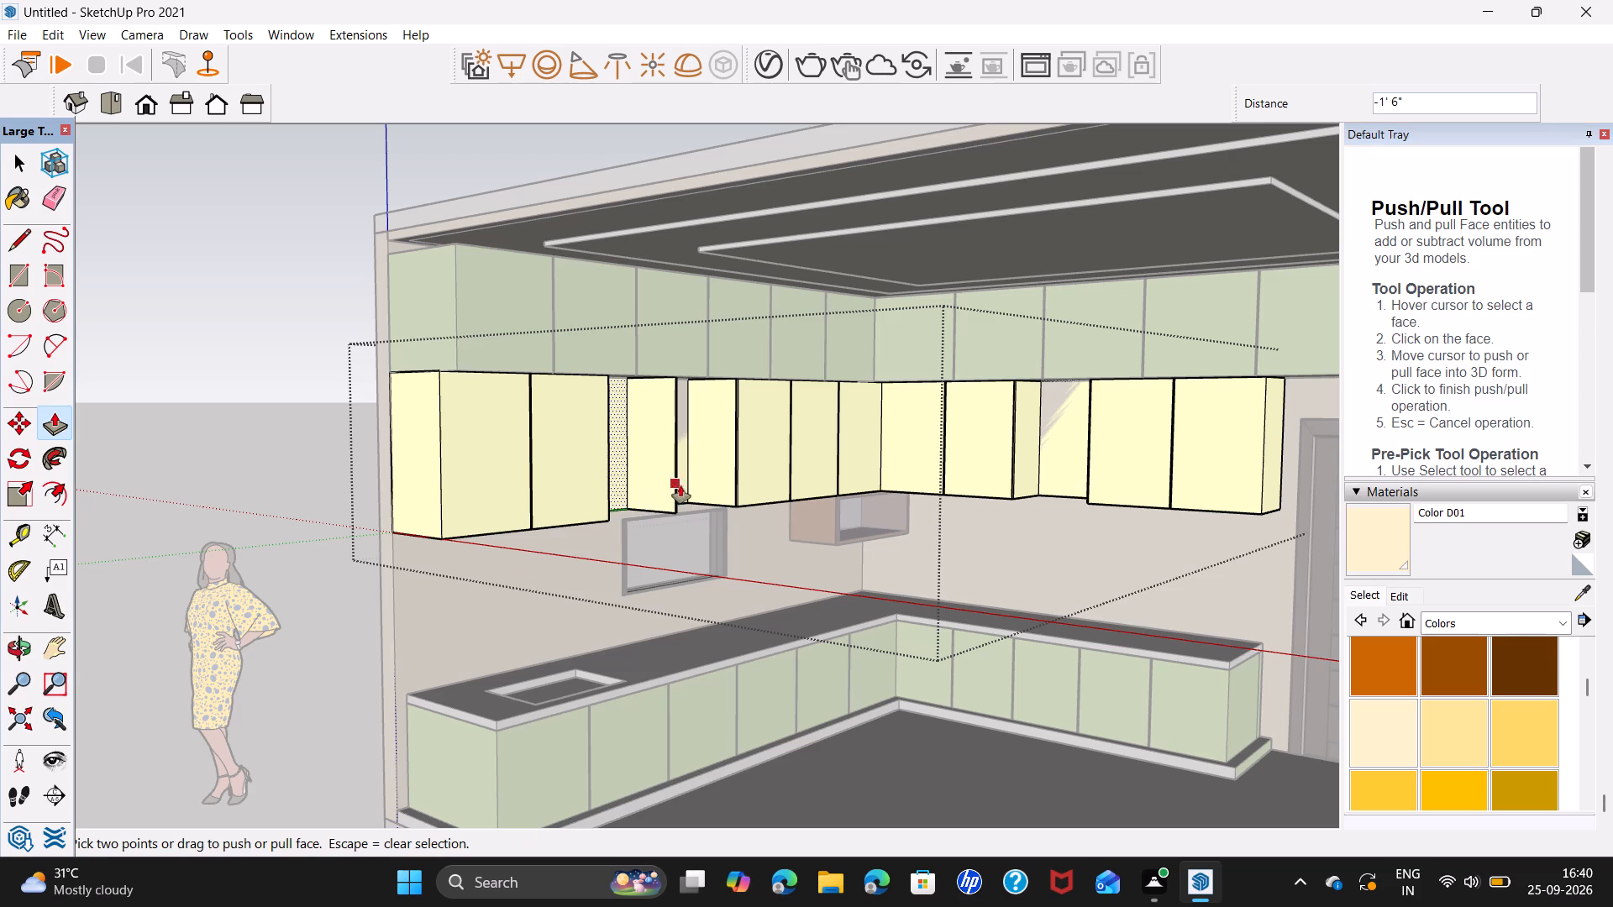
# Push/pull the fifth cabinet front on the sink wall, on the corner side of the window, inward 1' 6".
pyautogui.moveTo(804, 455); pyautogui.dragTo(694, 443, button='middle')
pyautogui.keyDown('shift'); pyautogui.moveTo(771, 448); pyautogui.dragTo(671, 472, button='middle'); pyautogui.keyUp('shift')
pyautogui.scroll(4, 671, 483)
pyautogui.moveTo(670, 490); pyautogui.dragTo(683, 498, button='middle')
pyautogui.click(678, 478)
pyautogui.press('space')
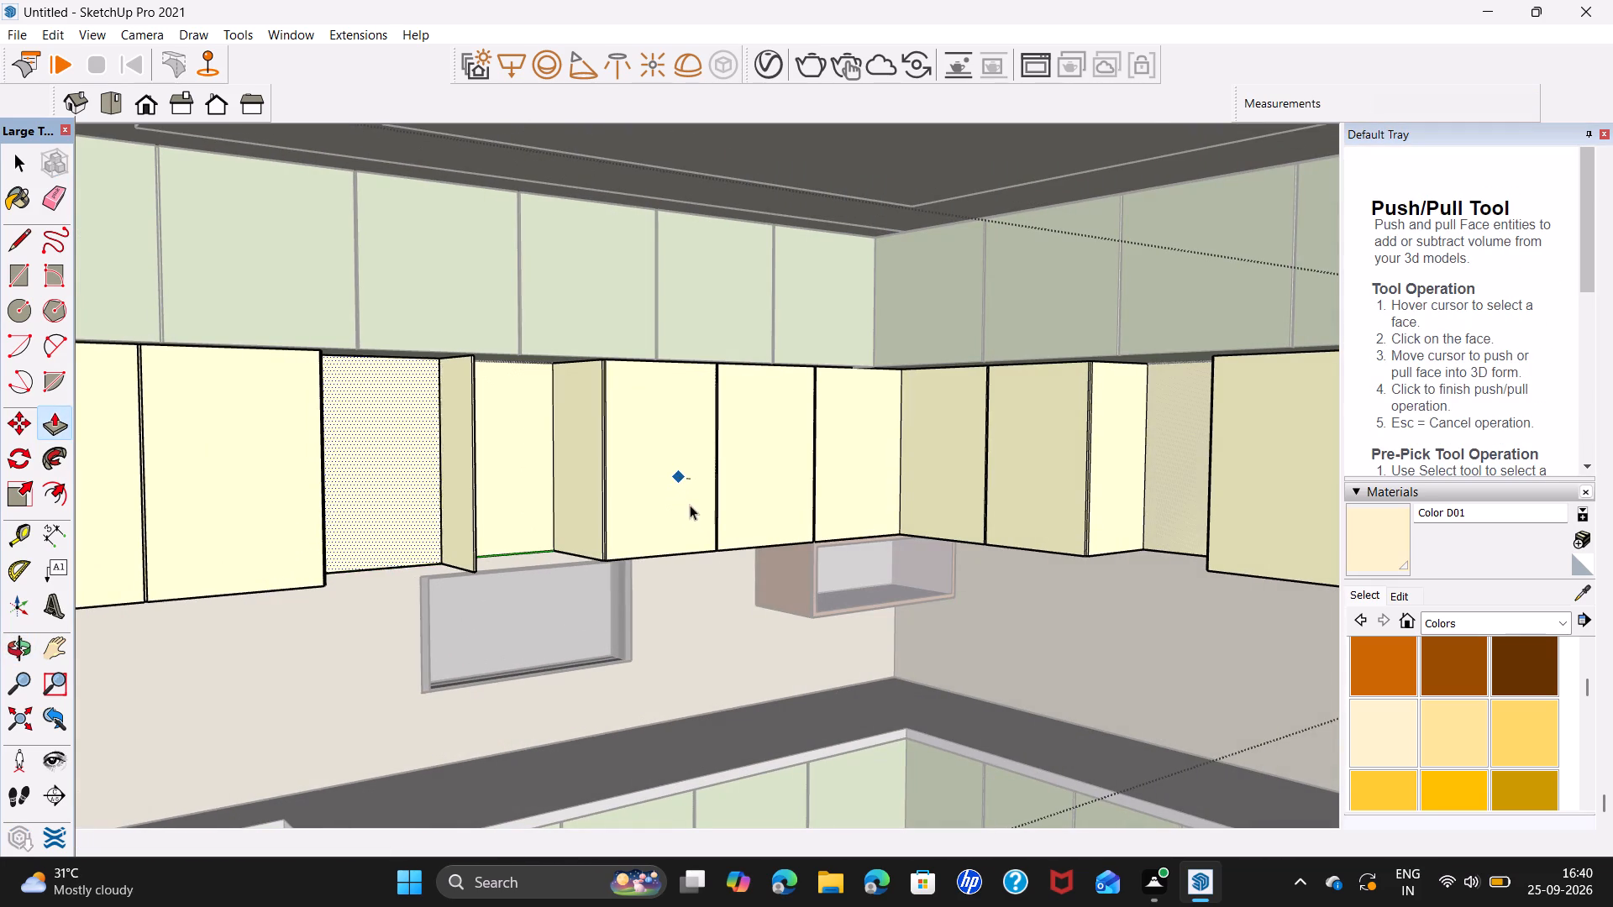
pyautogui.click(679, 490)
pyautogui.press('p')
pyautogui.click(679, 490)
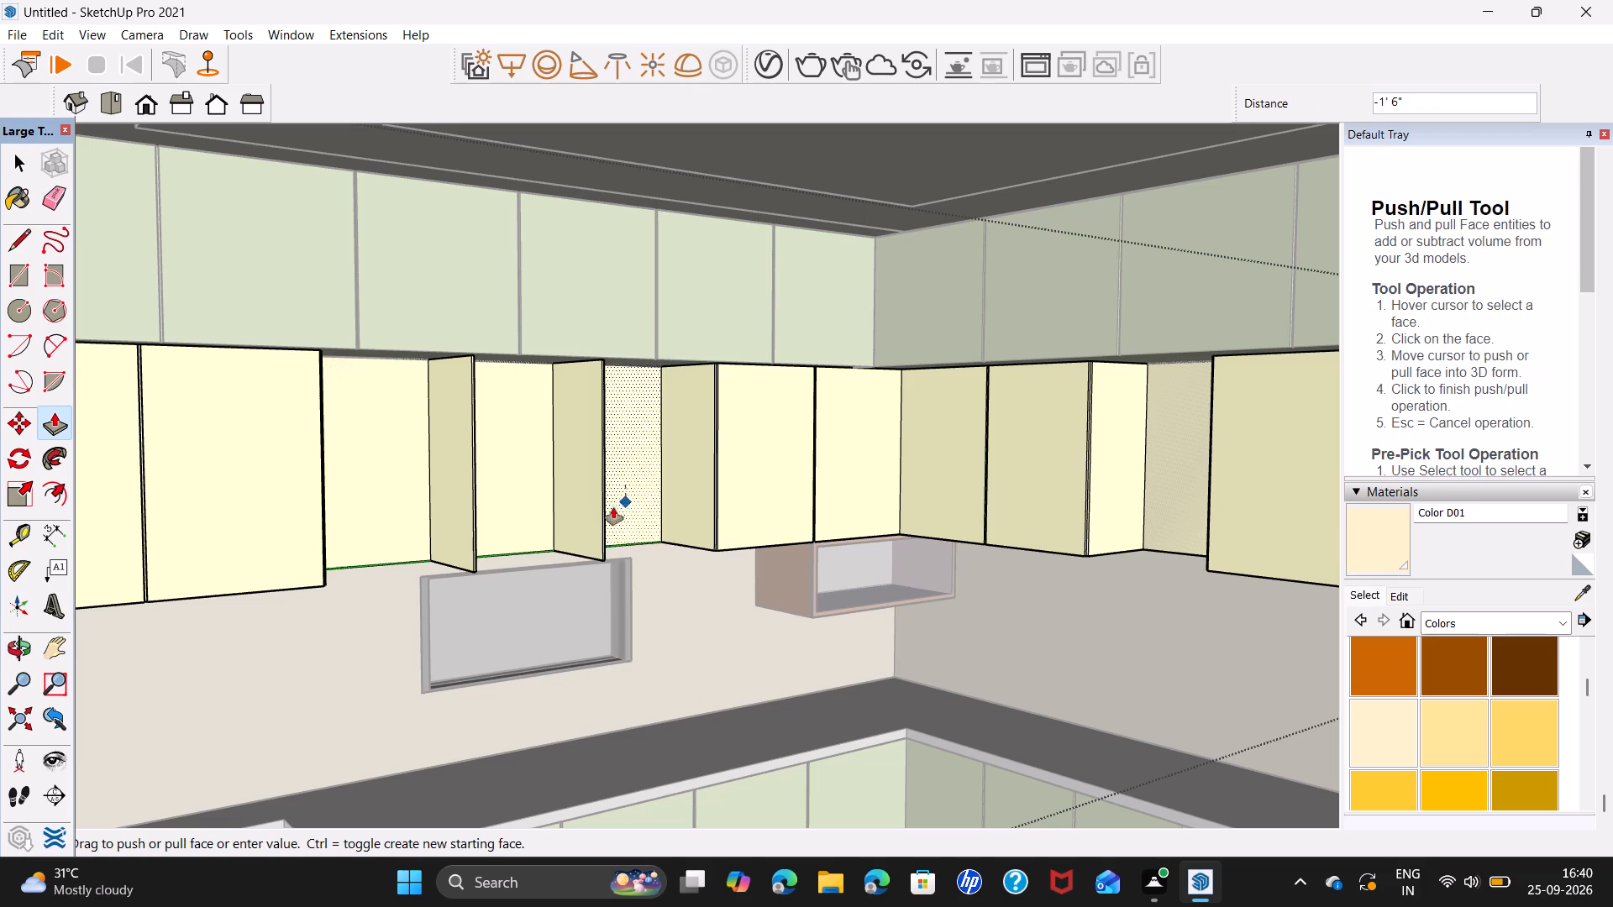
pyautogui.click(393, 560)
pyautogui.press('space')
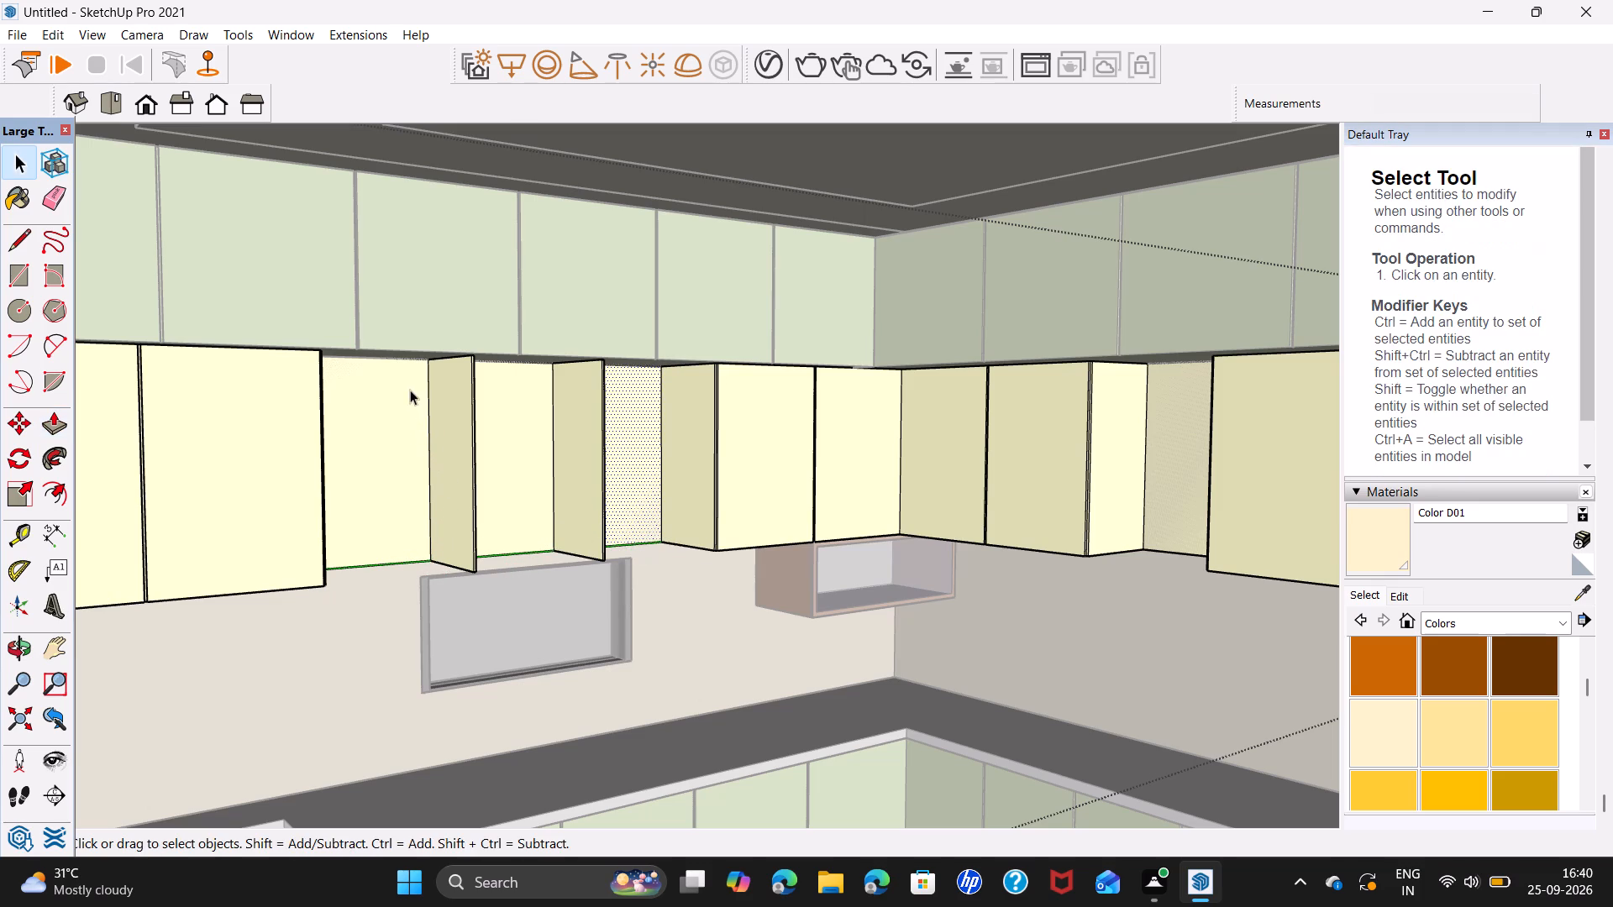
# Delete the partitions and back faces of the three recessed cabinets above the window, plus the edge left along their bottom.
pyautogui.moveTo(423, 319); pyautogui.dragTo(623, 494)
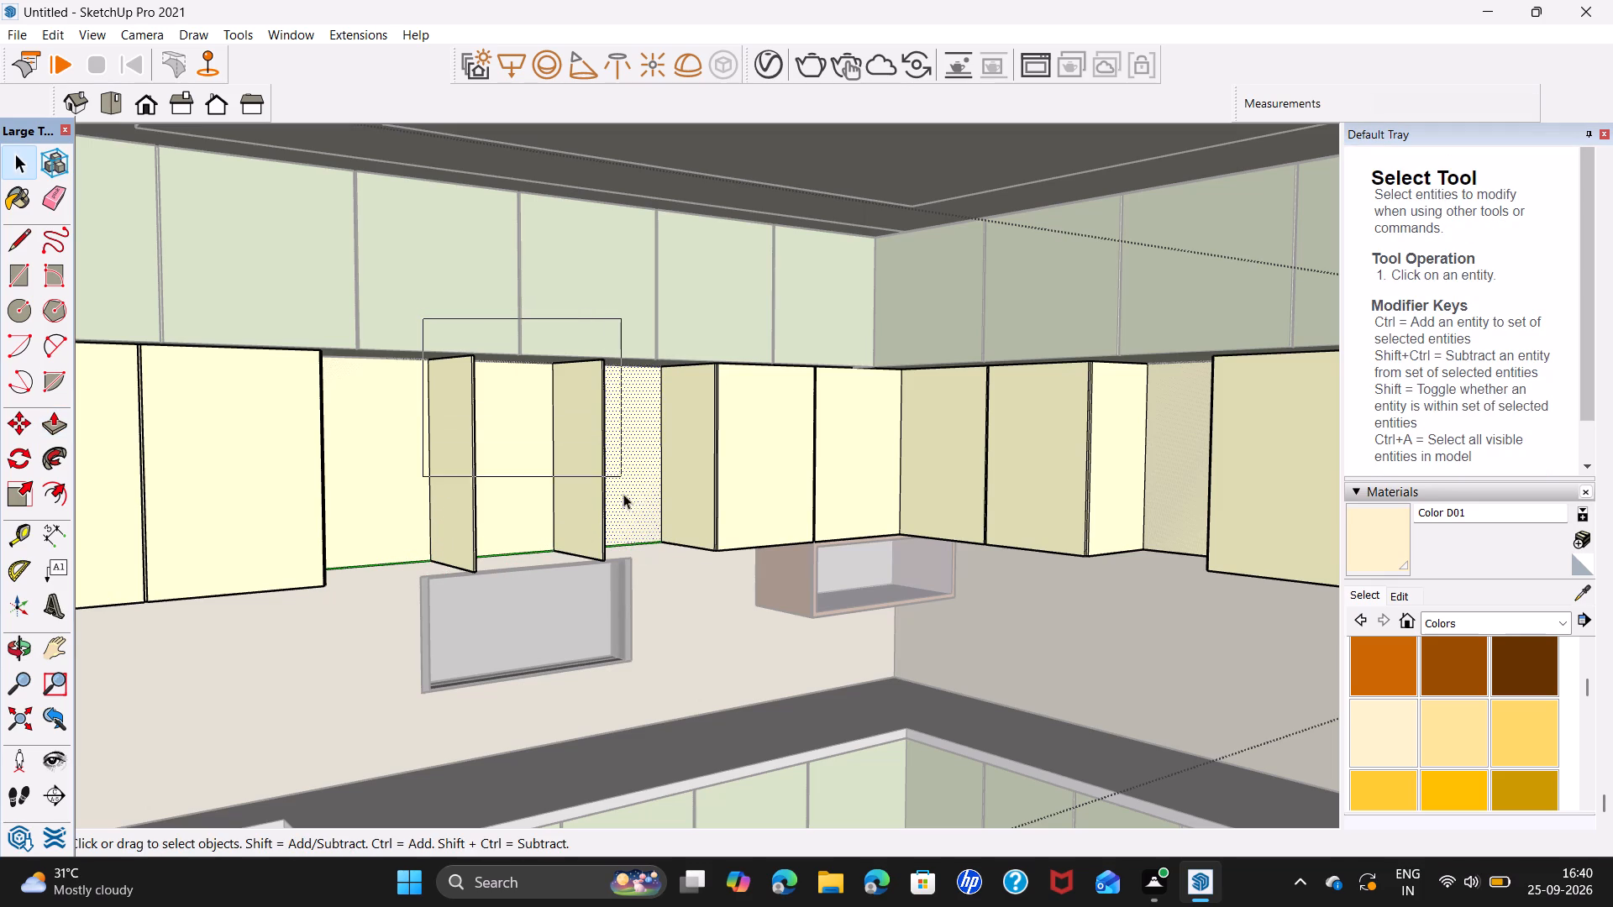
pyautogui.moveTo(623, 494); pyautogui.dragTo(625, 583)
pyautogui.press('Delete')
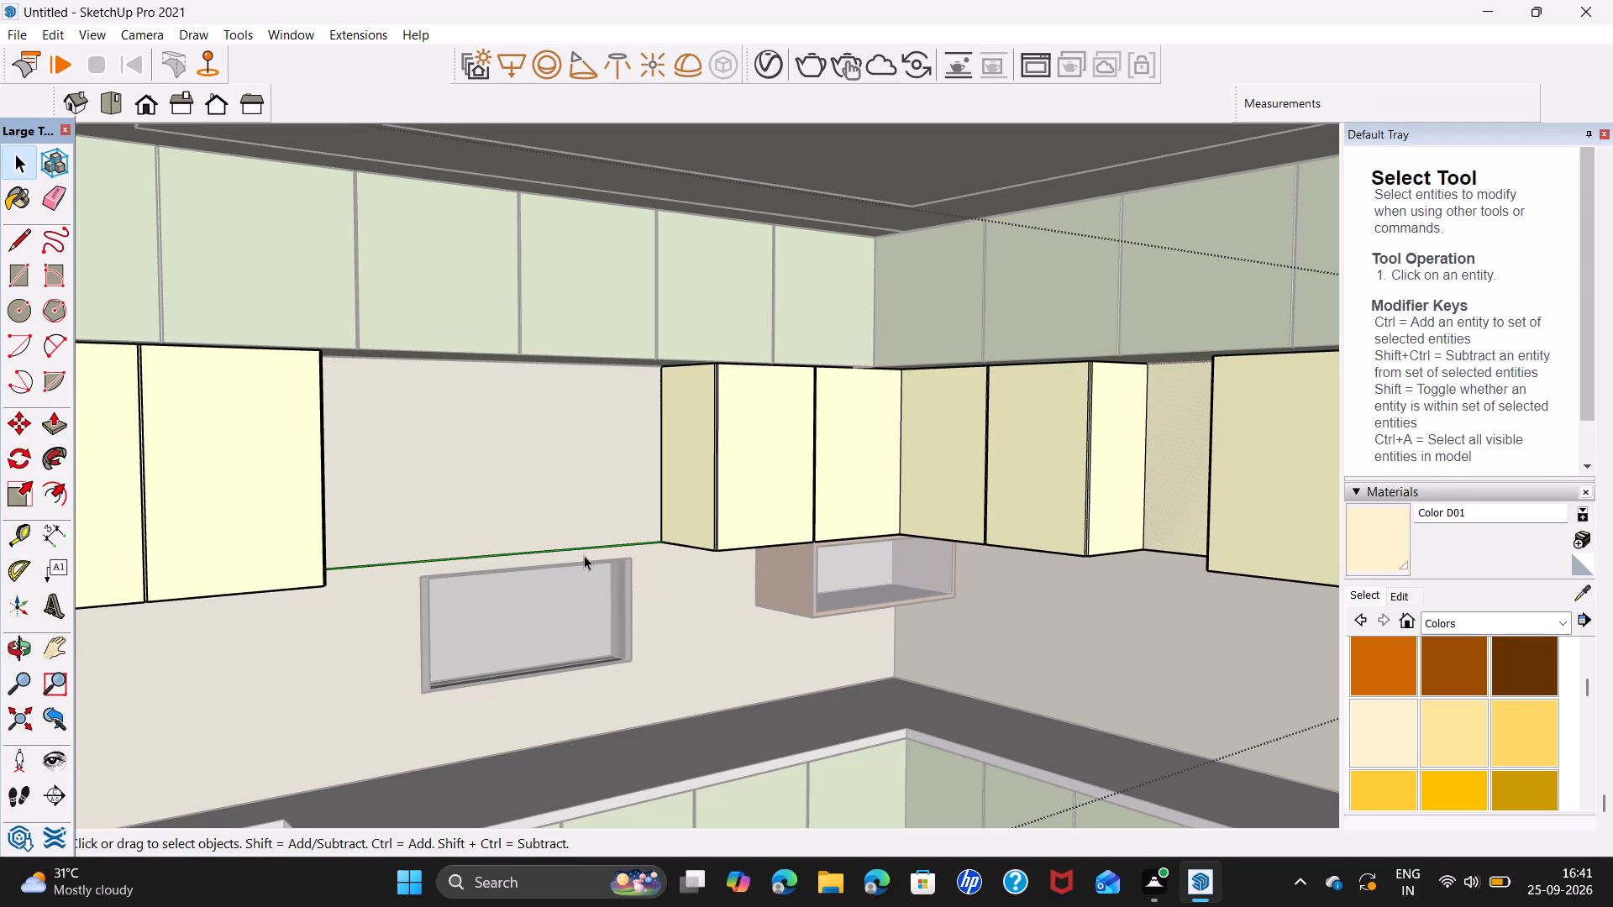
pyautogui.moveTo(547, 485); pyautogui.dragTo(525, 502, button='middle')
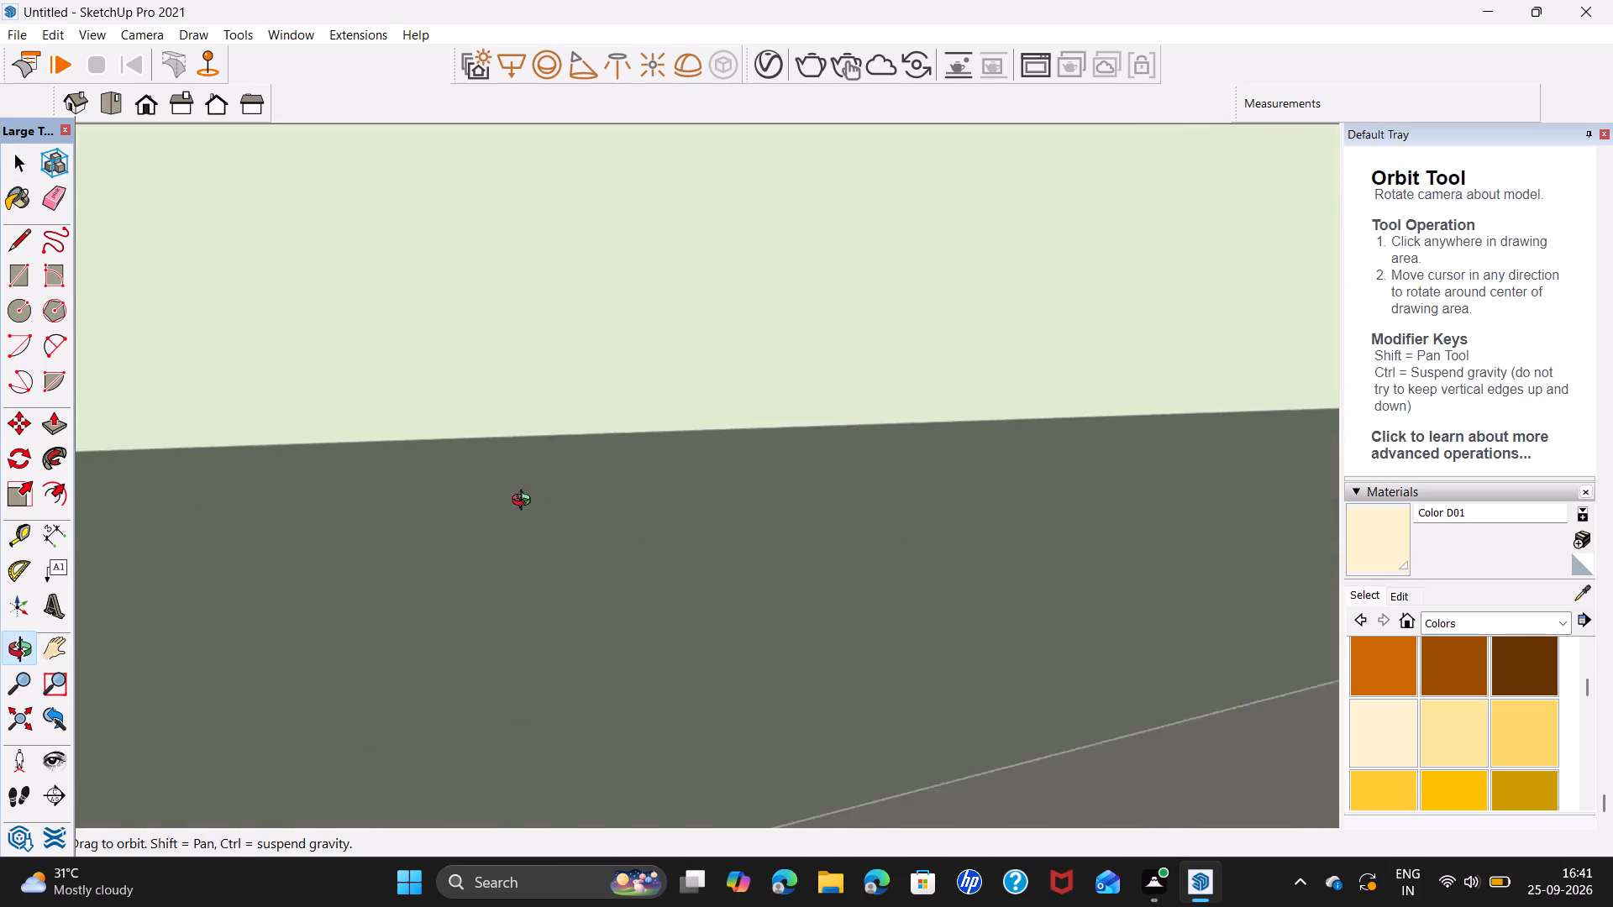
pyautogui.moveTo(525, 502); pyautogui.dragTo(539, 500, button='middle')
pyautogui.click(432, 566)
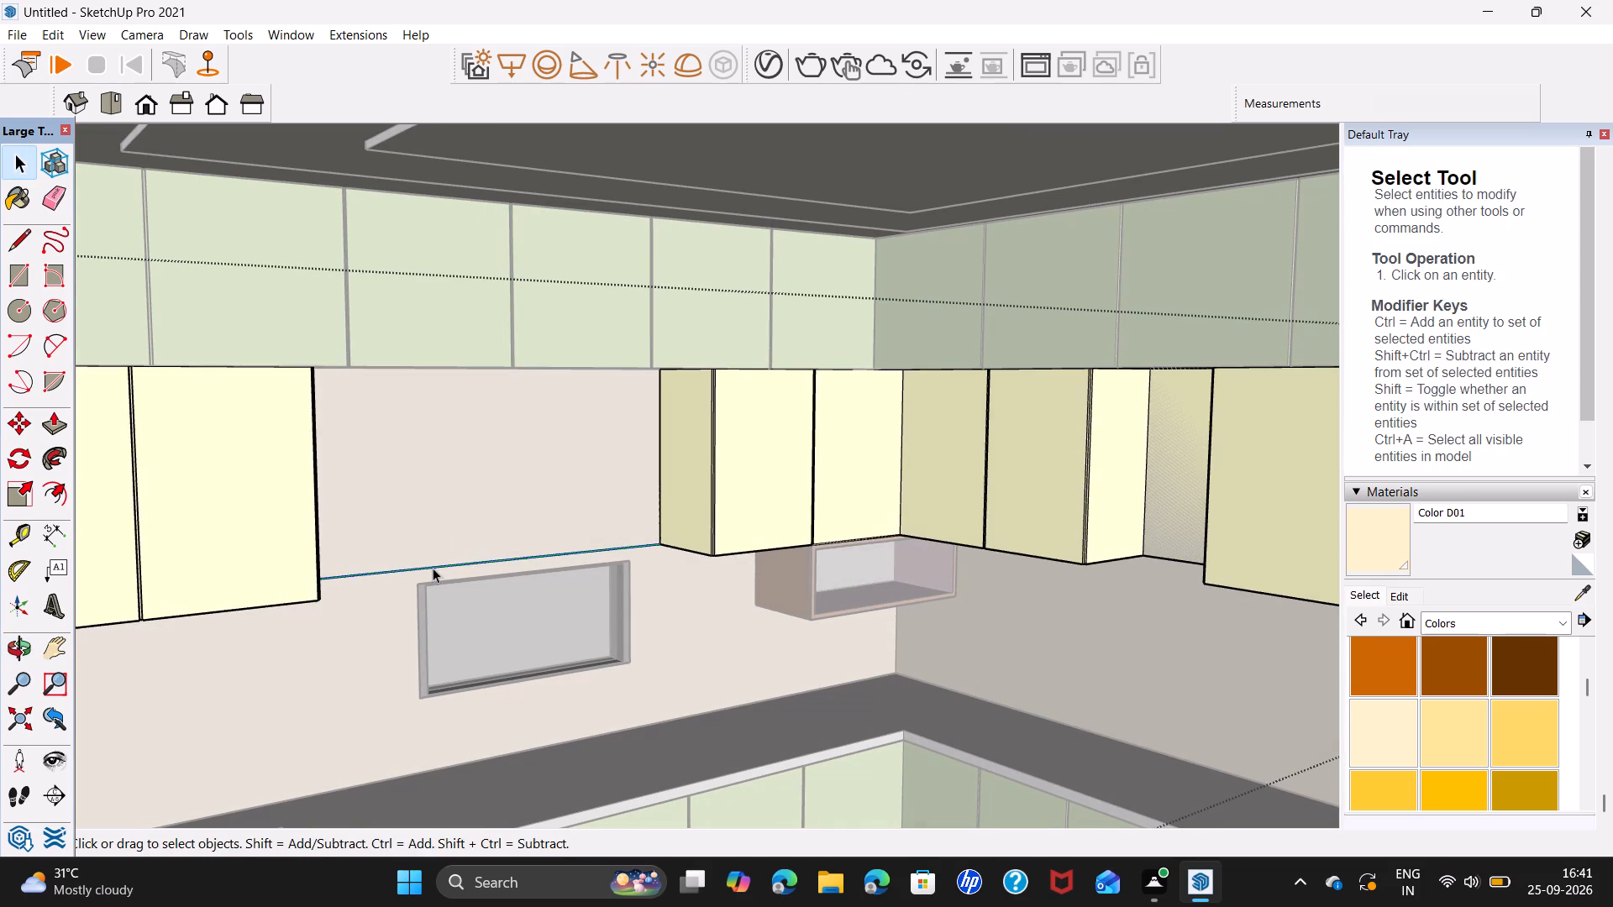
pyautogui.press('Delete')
# Close the wall cabinet group and examine the cabinets and the gap above the window from several angles.
pyautogui.scroll(-3, 472, 515)
pyautogui.scroll(7, 475, 526)
pyautogui.moveTo(503, 563); pyautogui.dragTo(451, 507, button='middle')
pyautogui.scroll(1, 433, 514)
pyautogui.moveTo(433, 515); pyautogui.dragTo(548, 519, button='middle')
pyautogui.scroll(-6, 594, 523)
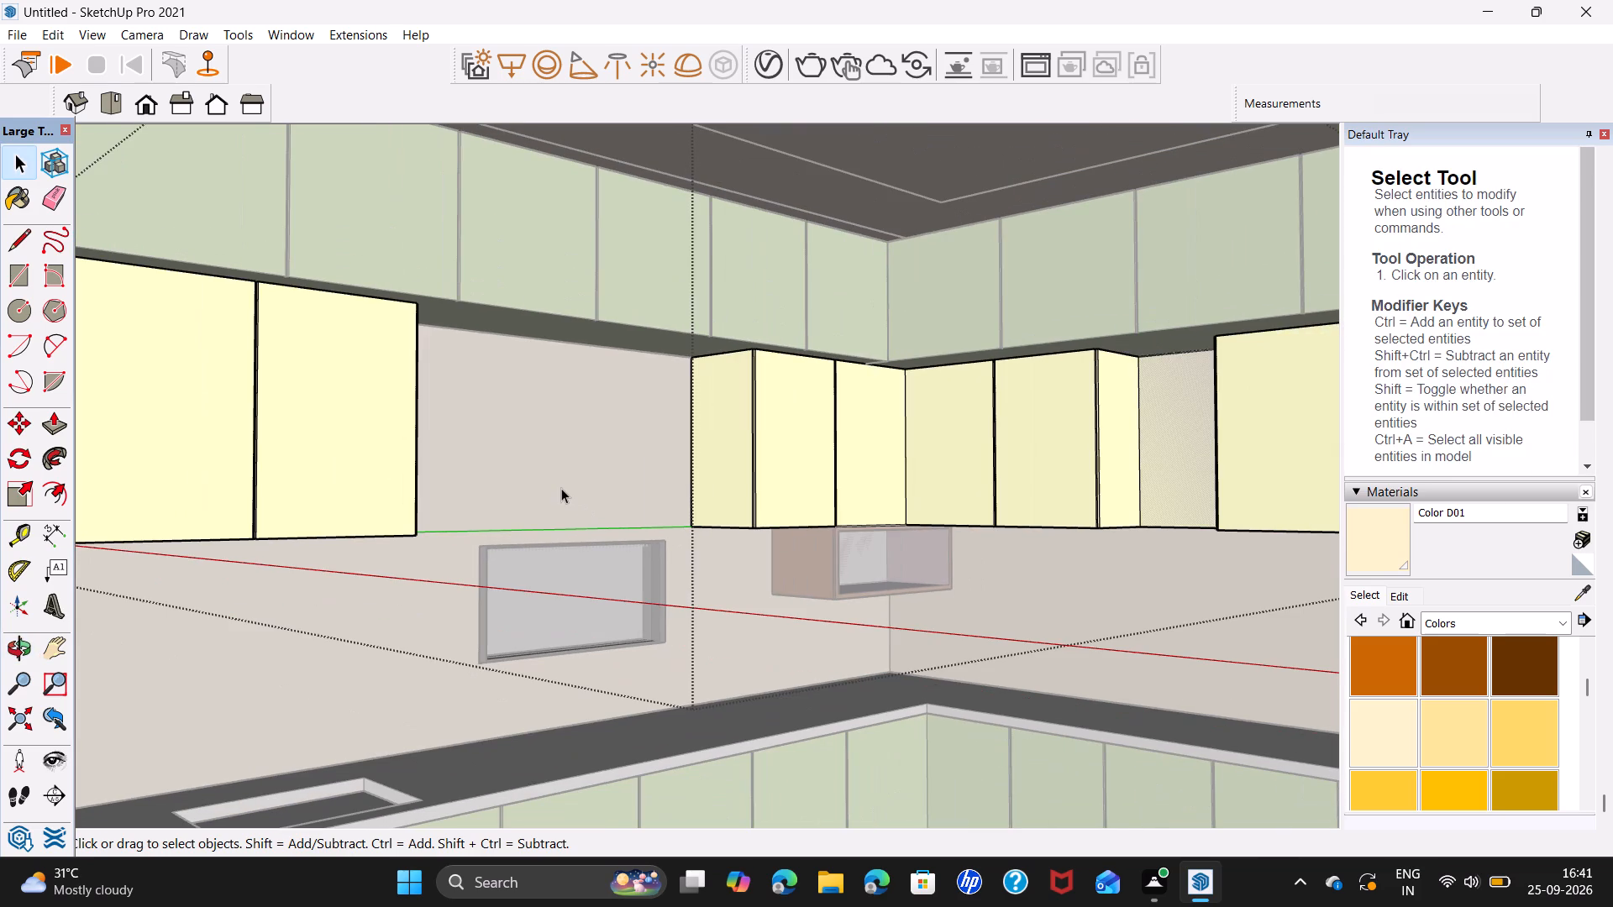
pyautogui.moveTo(561, 488); pyautogui.dragTo(881, 426, button='middle')
pyautogui.moveTo(931, 440); pyautogui.dragTo(684, 465, button='middle')
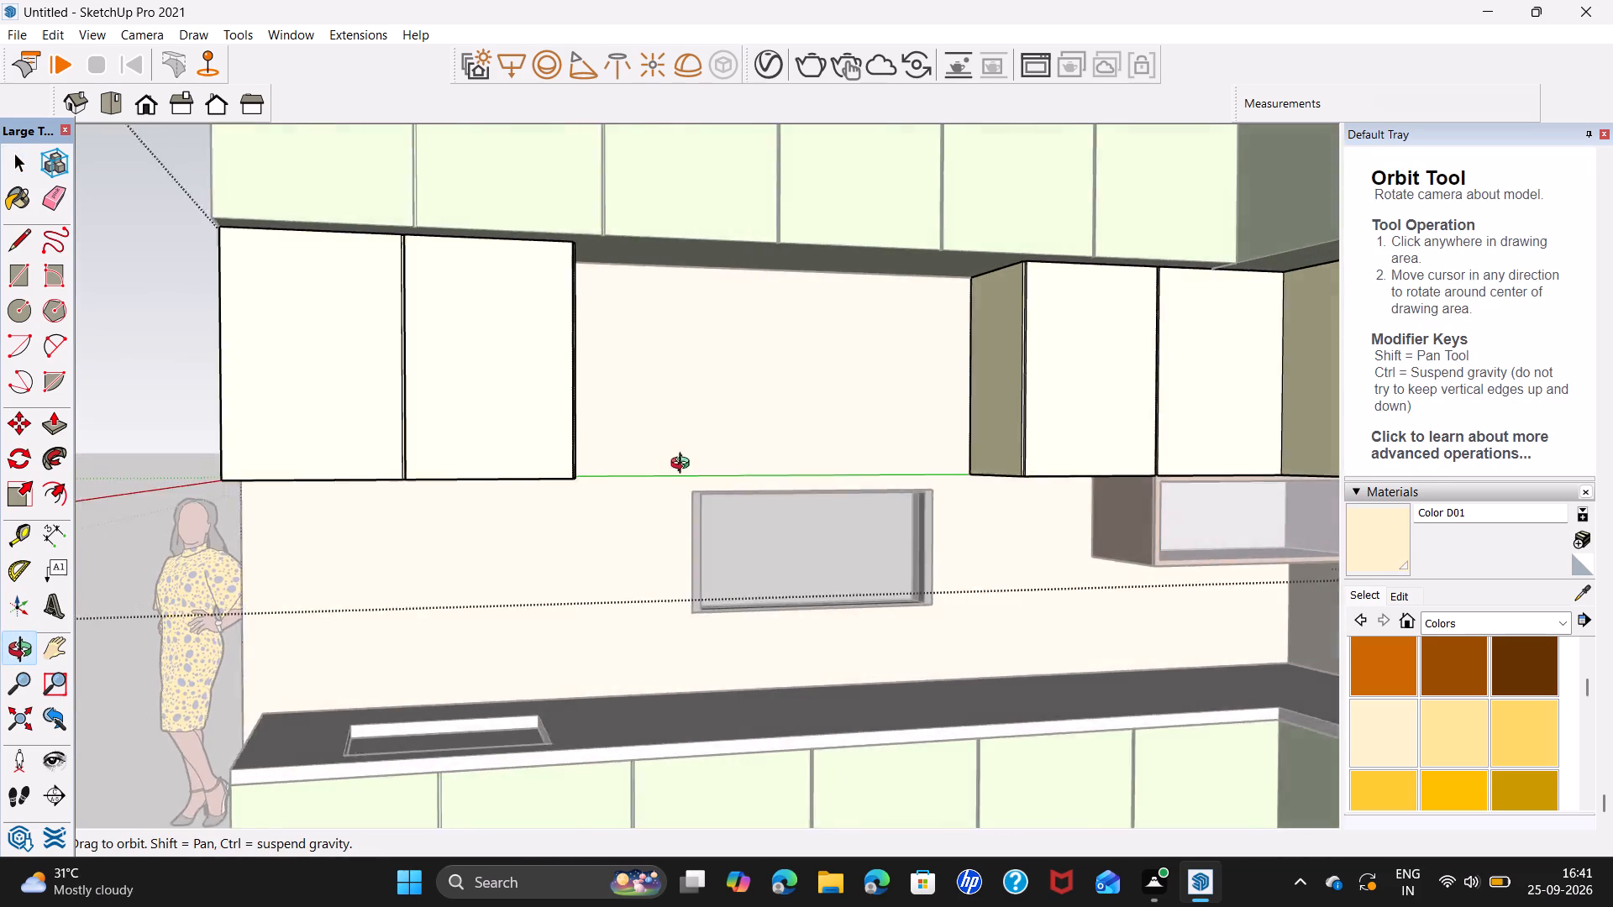
pyautogui.moveTo(684, 465); pyautogui.dragTo(623, 483, button='middle')
pyautogui.scroll(6, 544, 496)
pyautogui.scroll(1, 643, 513)
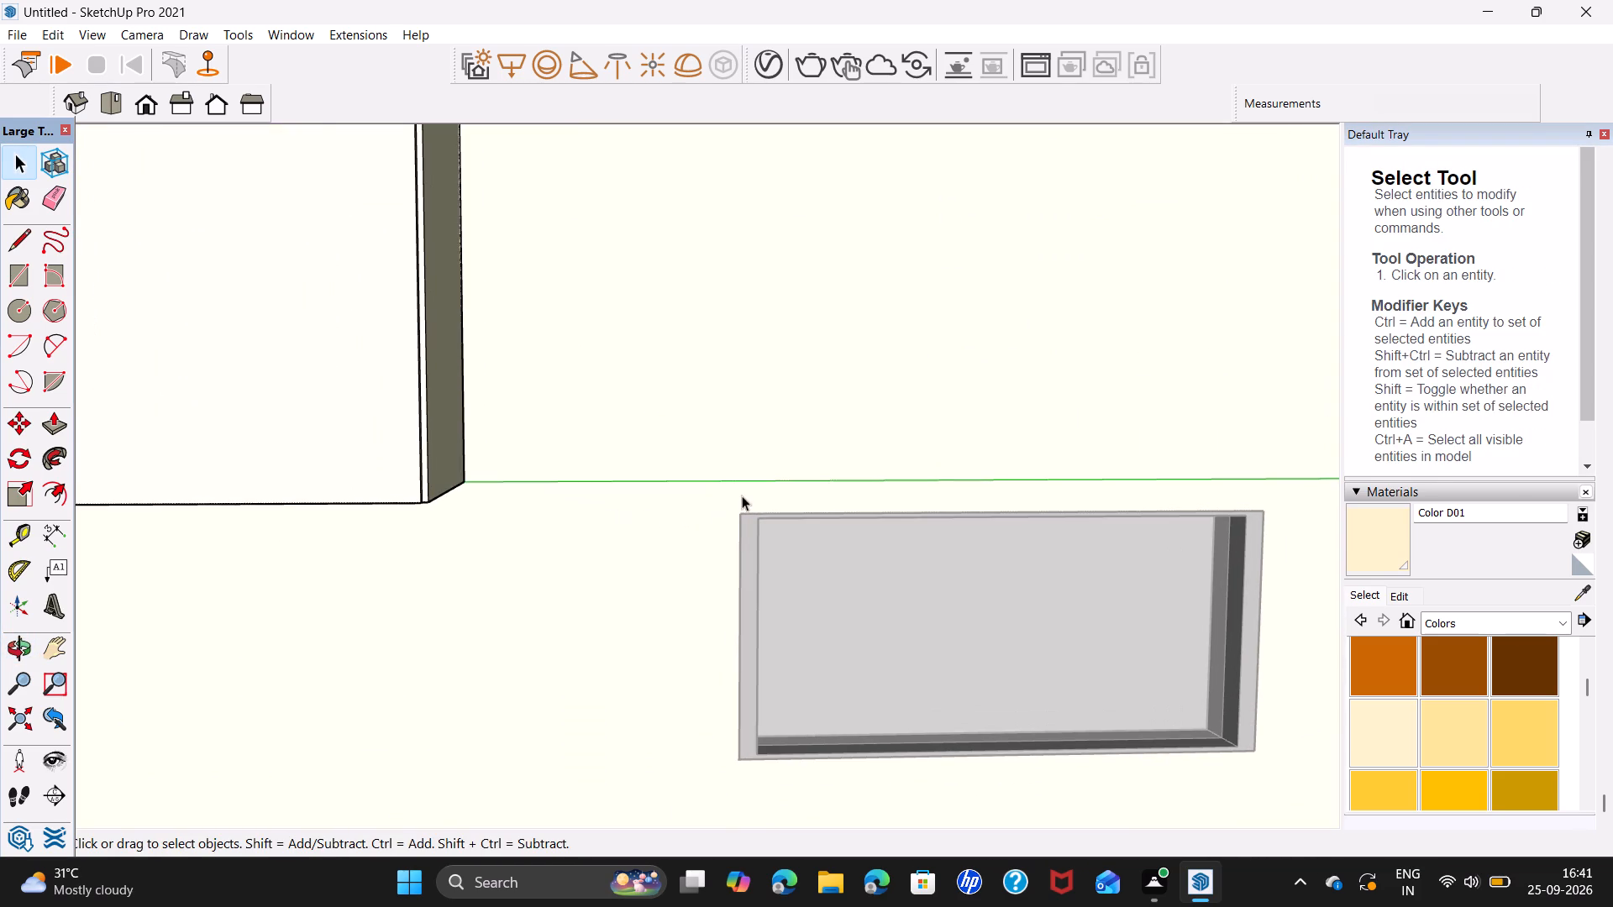
pyautogui.click(871, 580)
pyautogui.click(785, 654)
pyautogui.scroll(-7, 838, 583)
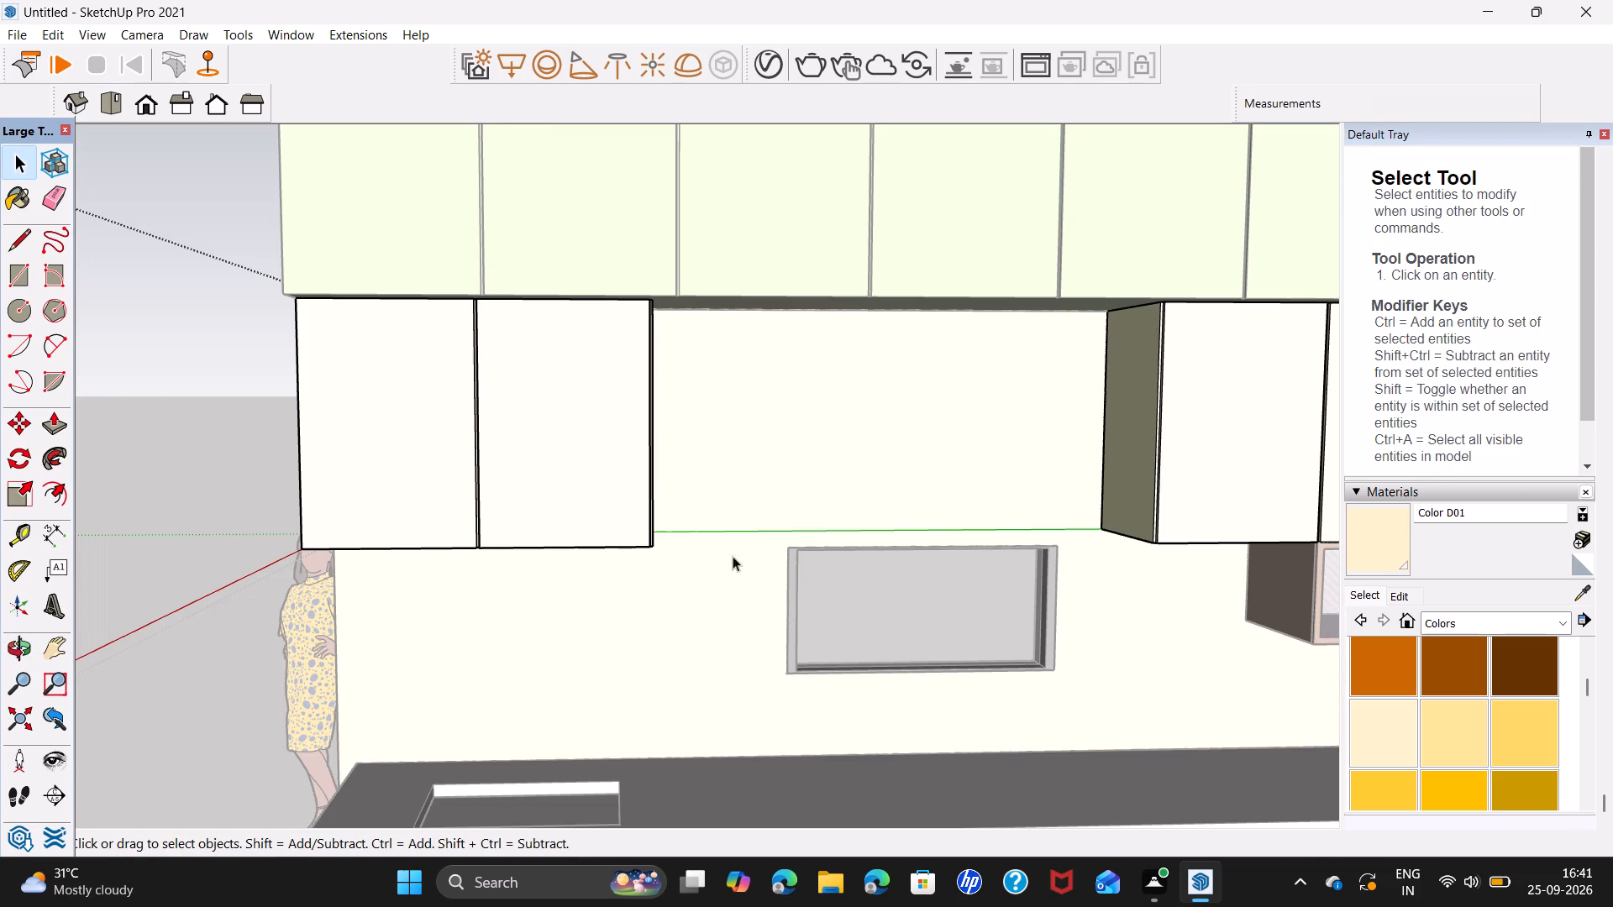
pyautogui.click(277, 218)
pyautogui.scroll(-5, 1101, 469)
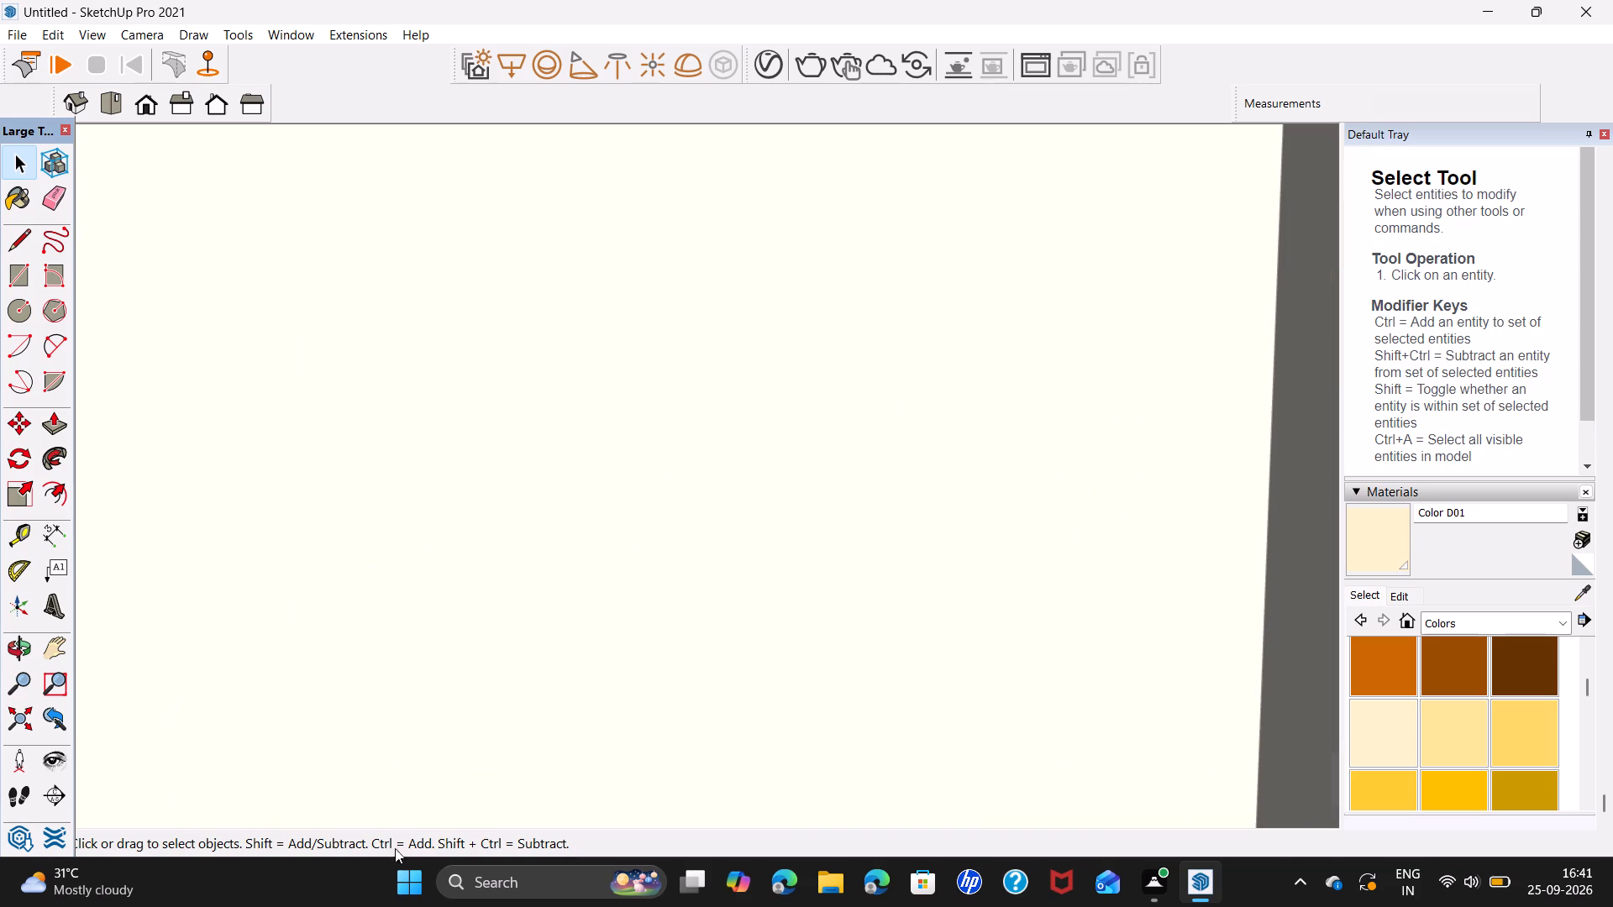
pyautogui.click(22, 712)
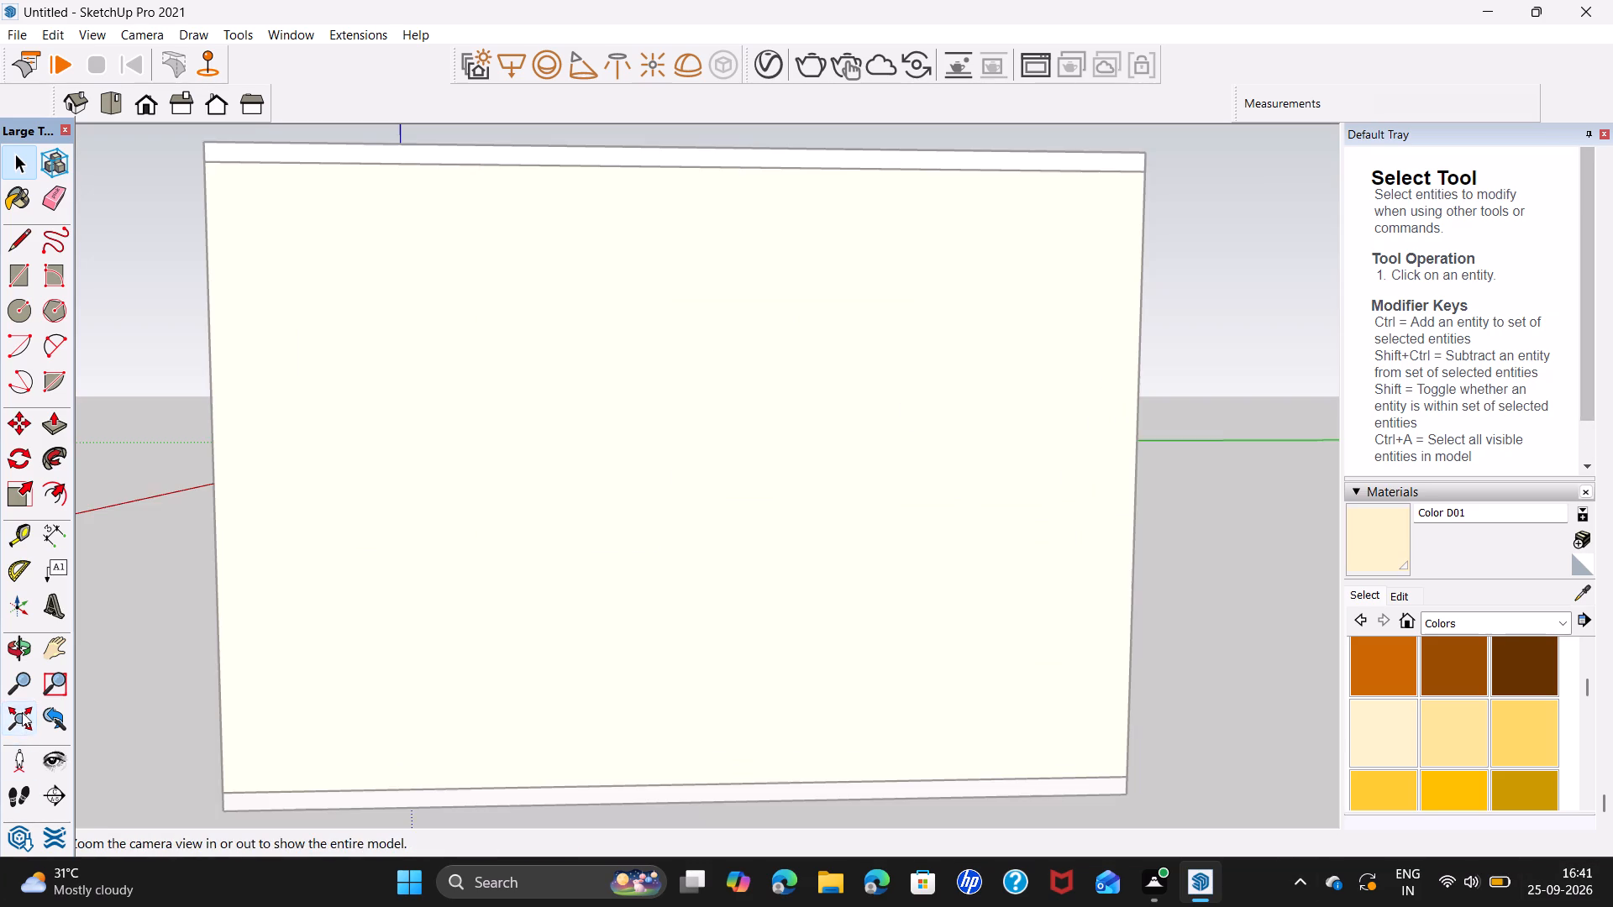
pyautogui.click(1150, 635)
pyautogui.moveTo(428, 637); pyautogui.dragTo(887, 619, button='middle')
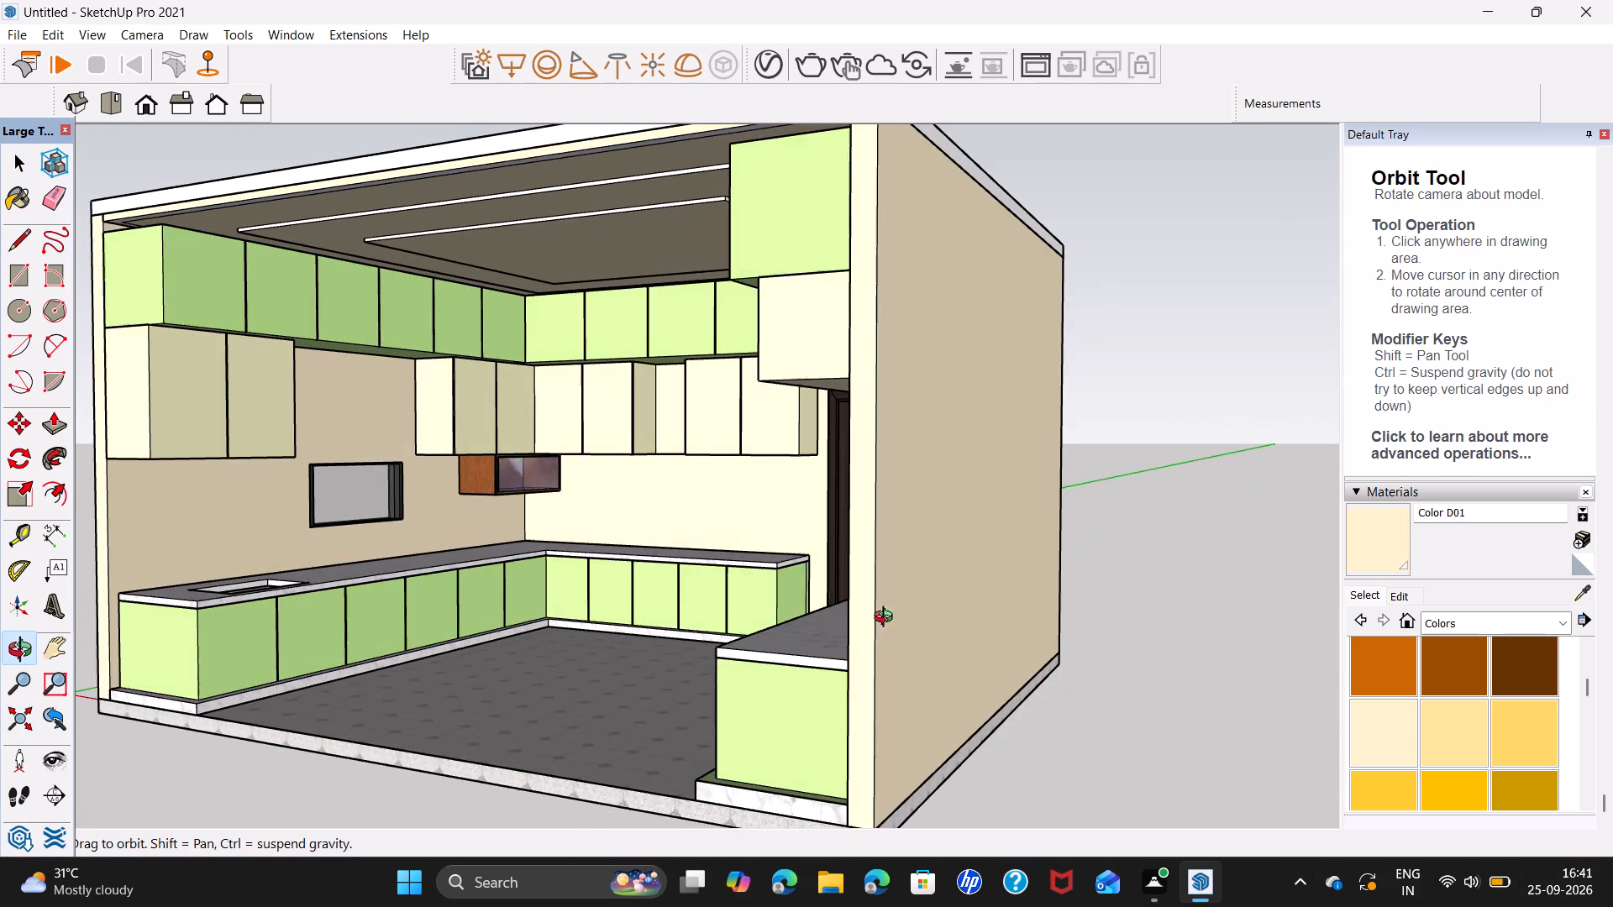
pyautogui.moveTo(887, 619); pyautogui.dragTo(887, 618, button='middle')
pyautogui.scroll(3, 320, 433)
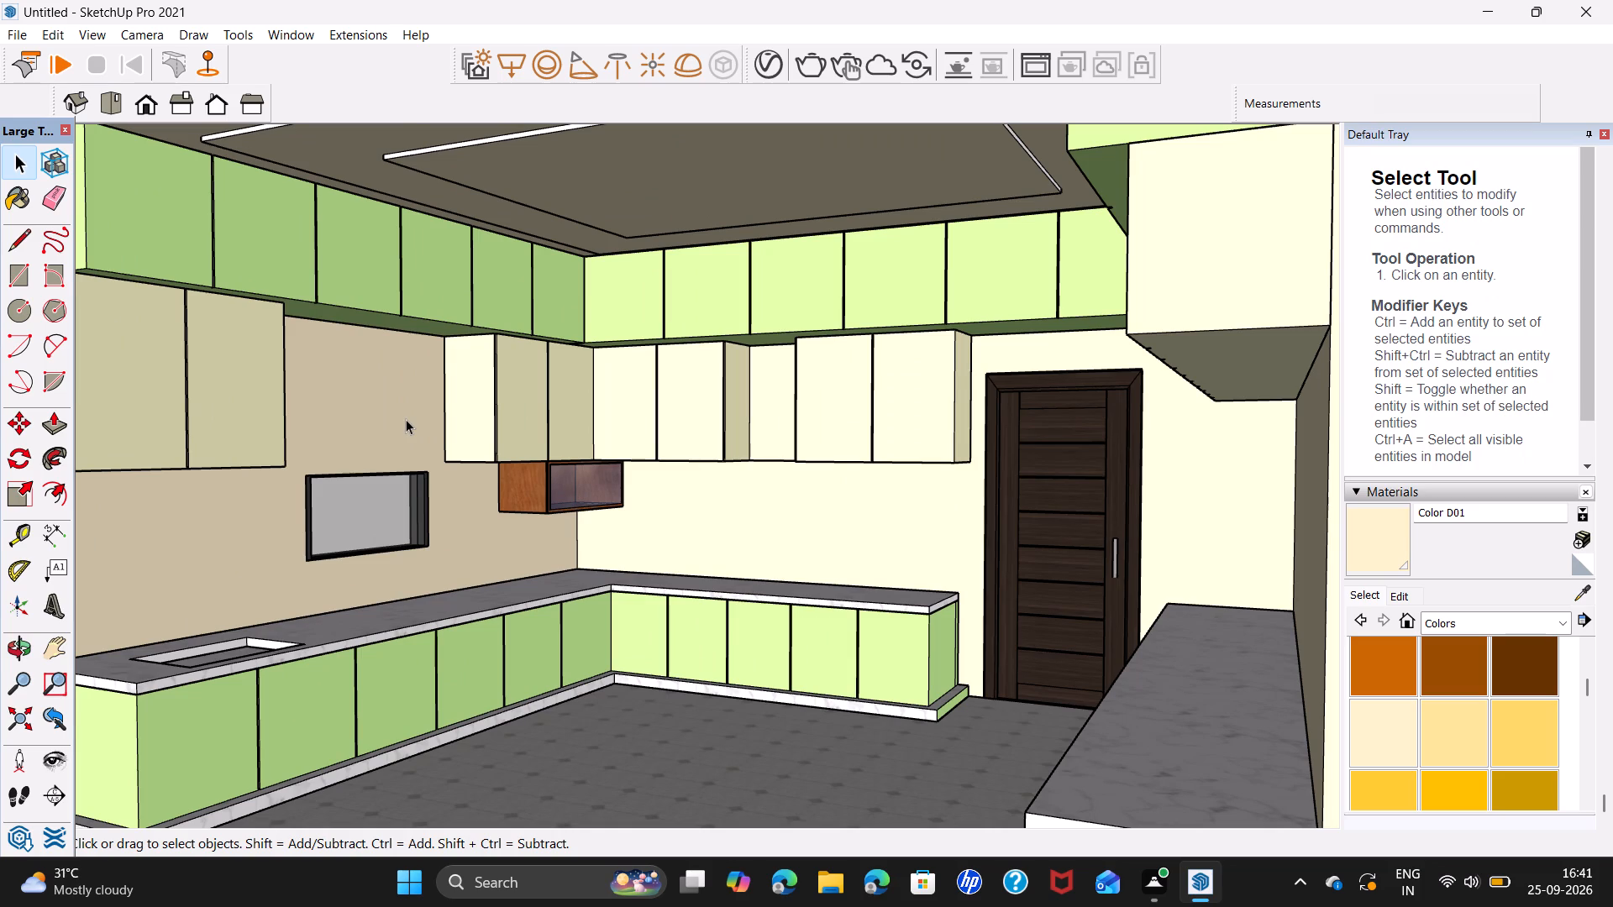
pyautogui.scroll(1, 406, 419)
pyautogui.moveTo(414, 415); pyautogui.dragTo(318, 440, button='middle')
pyautogui.scroll(1, 409, 415)
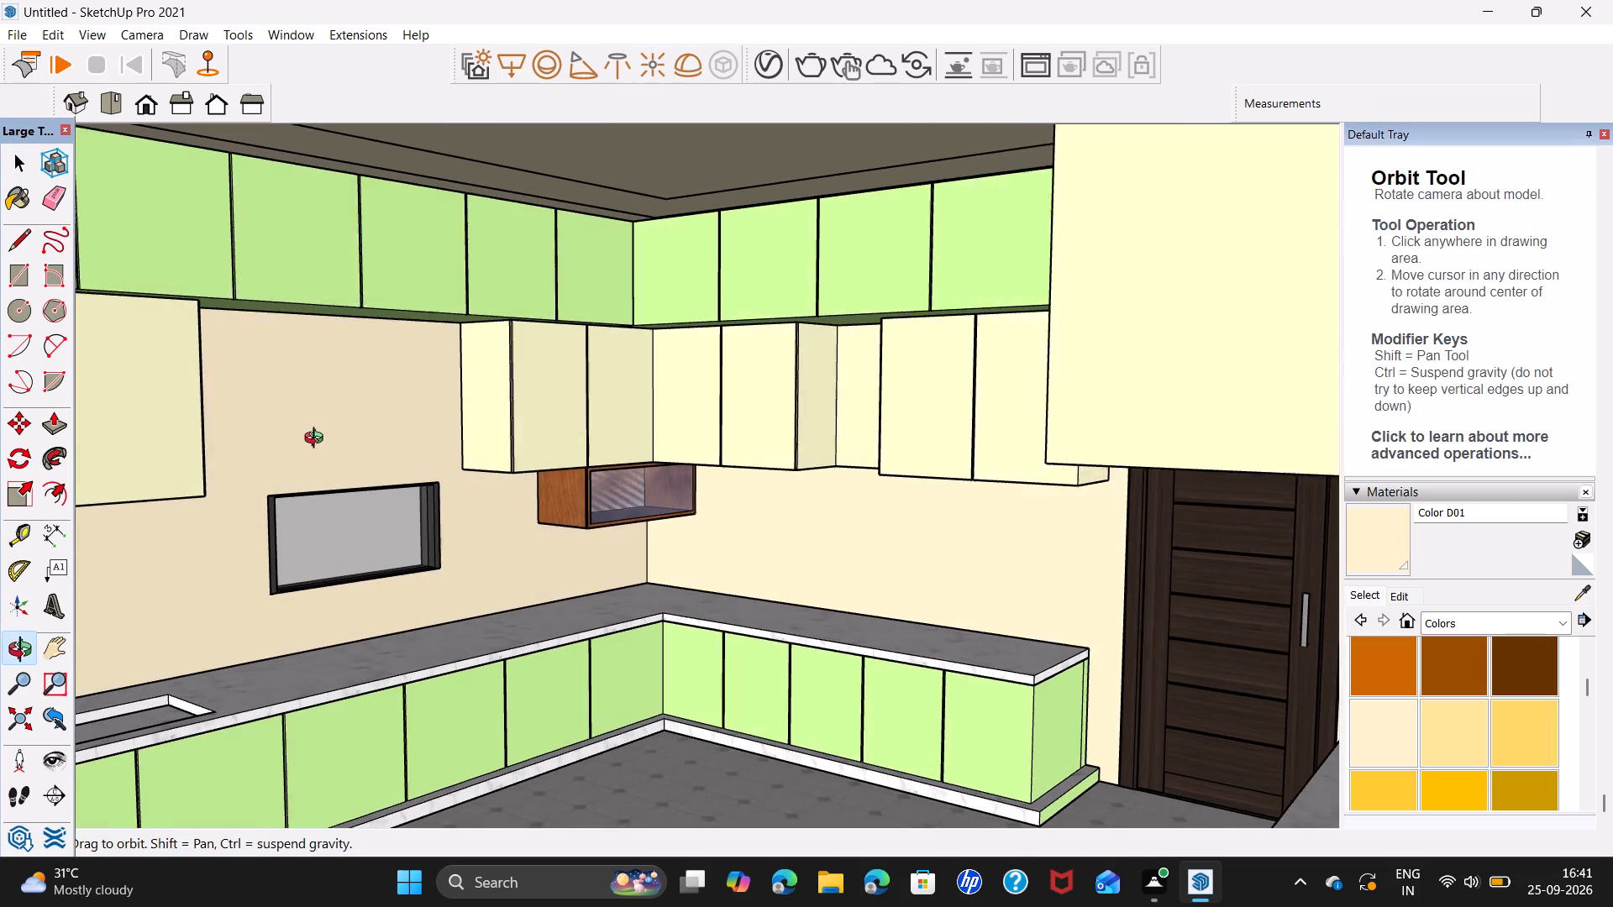
pyautogui.moveTo(318, 440); pyautogui.dragTo(339, 434, button='middle')
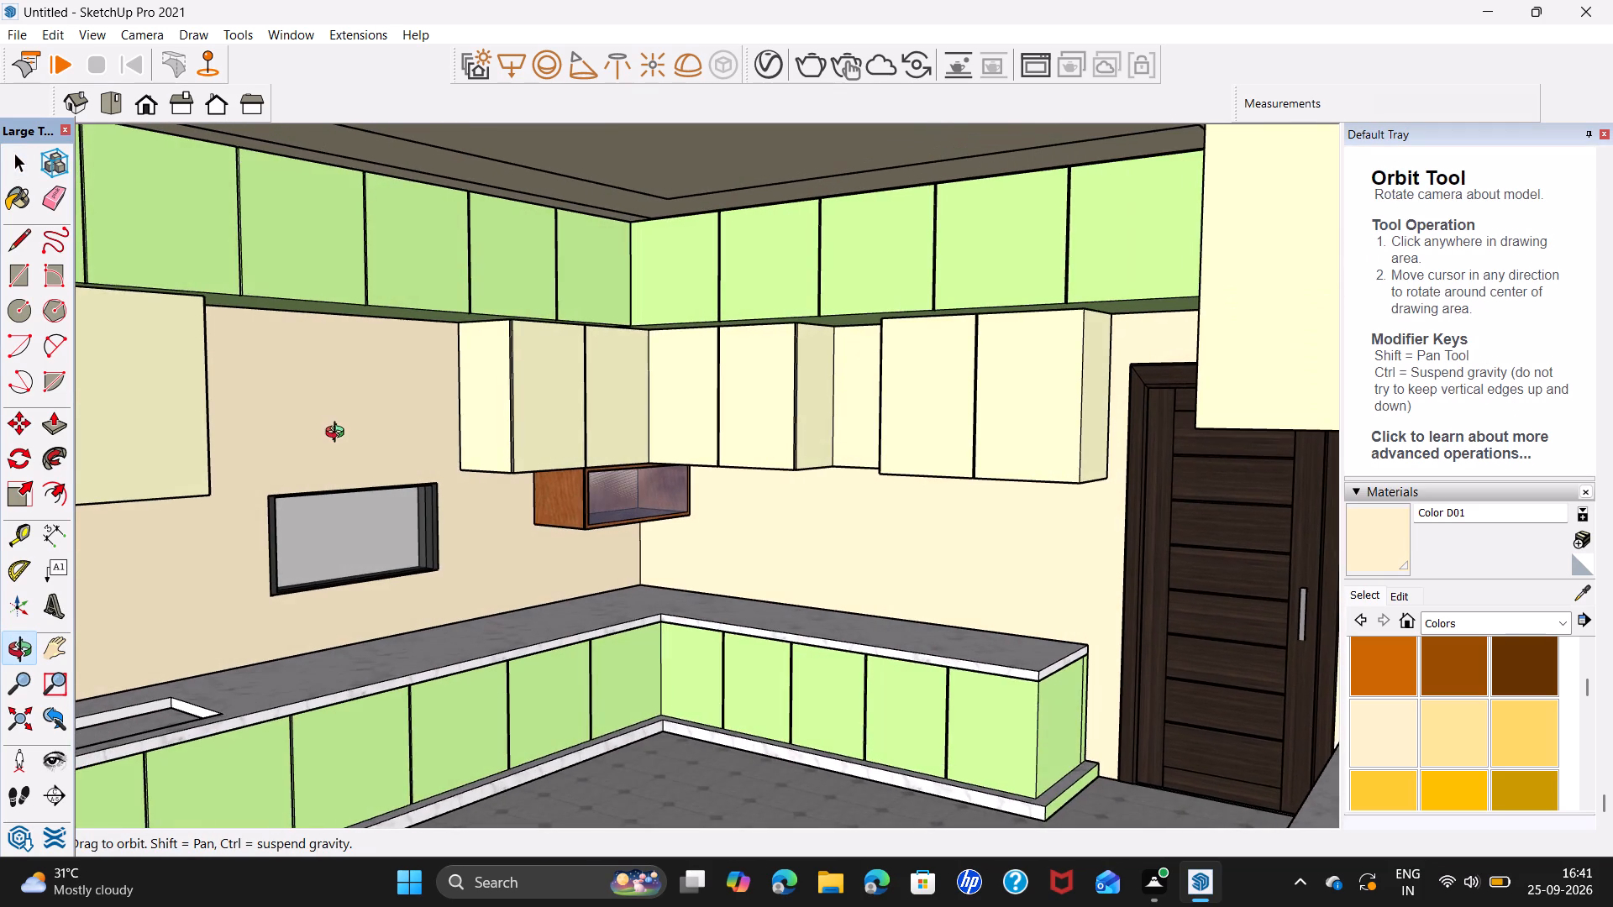
pyautogui.moveTo(339, 434); pyautogui.dragTo(360, 427, button='middle')
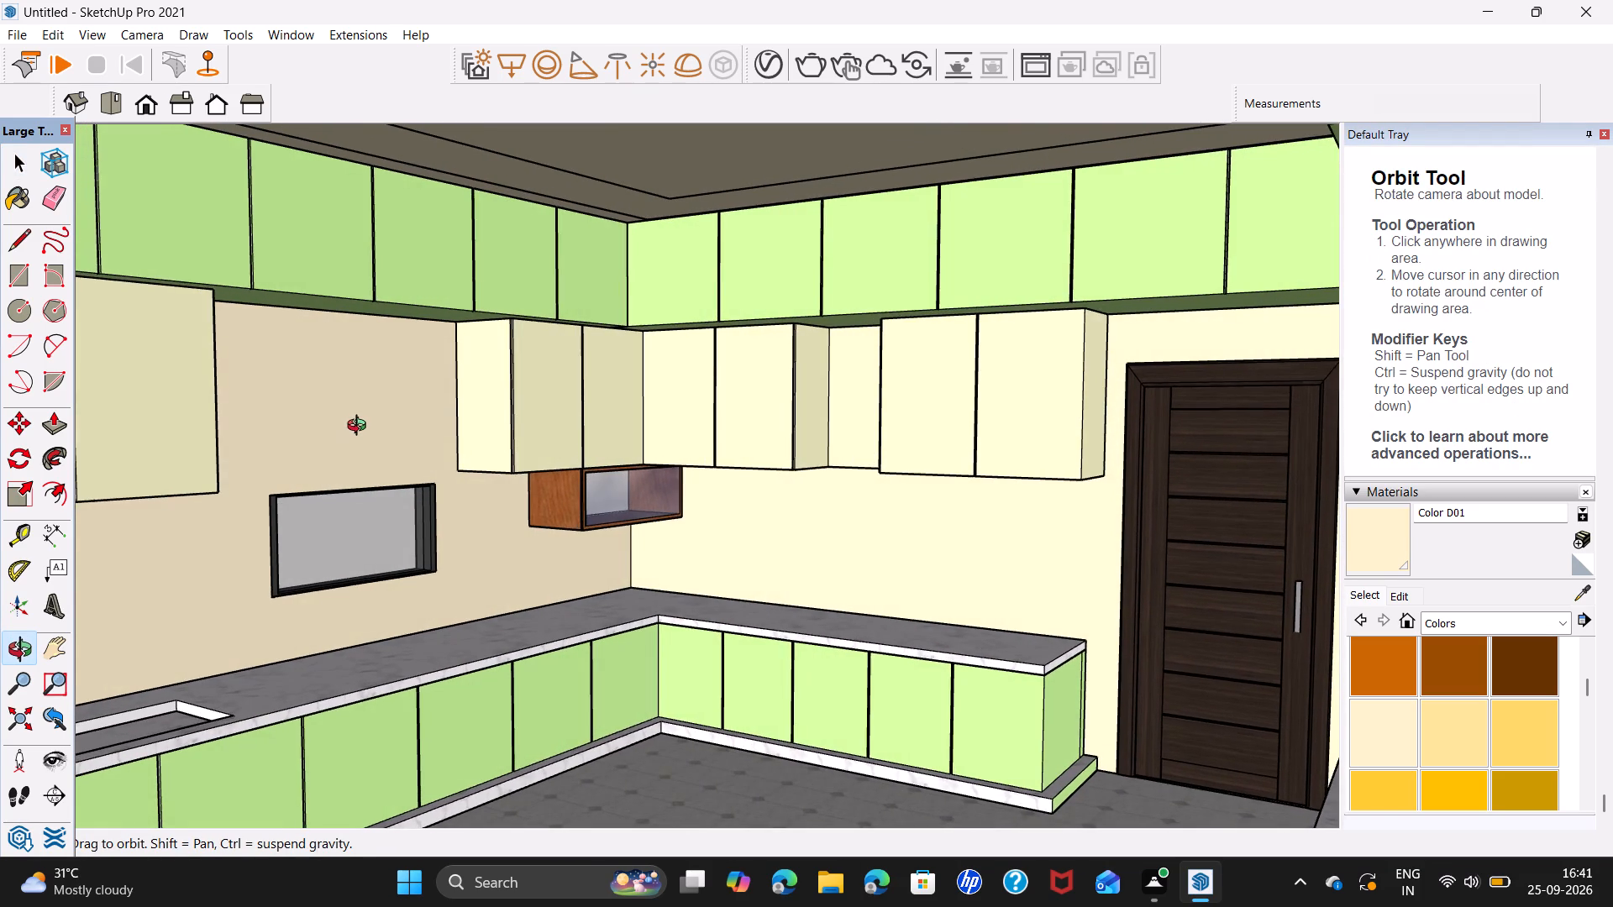
pyautogui.moveTo(360, 427); pyautogui.dragTo(318, 429, button='middle')
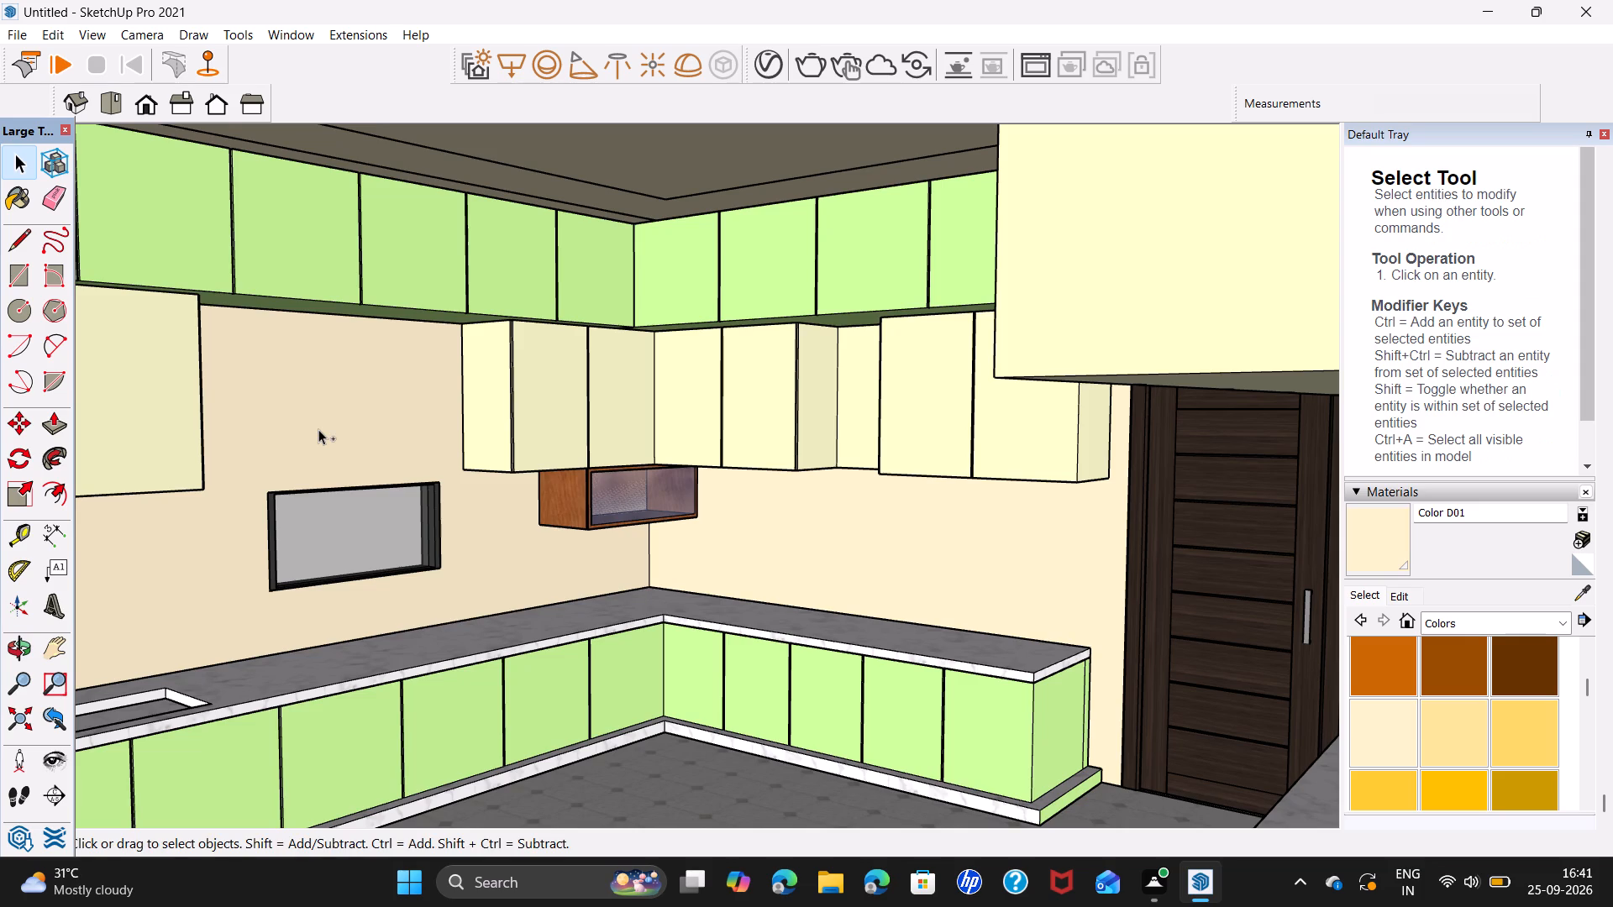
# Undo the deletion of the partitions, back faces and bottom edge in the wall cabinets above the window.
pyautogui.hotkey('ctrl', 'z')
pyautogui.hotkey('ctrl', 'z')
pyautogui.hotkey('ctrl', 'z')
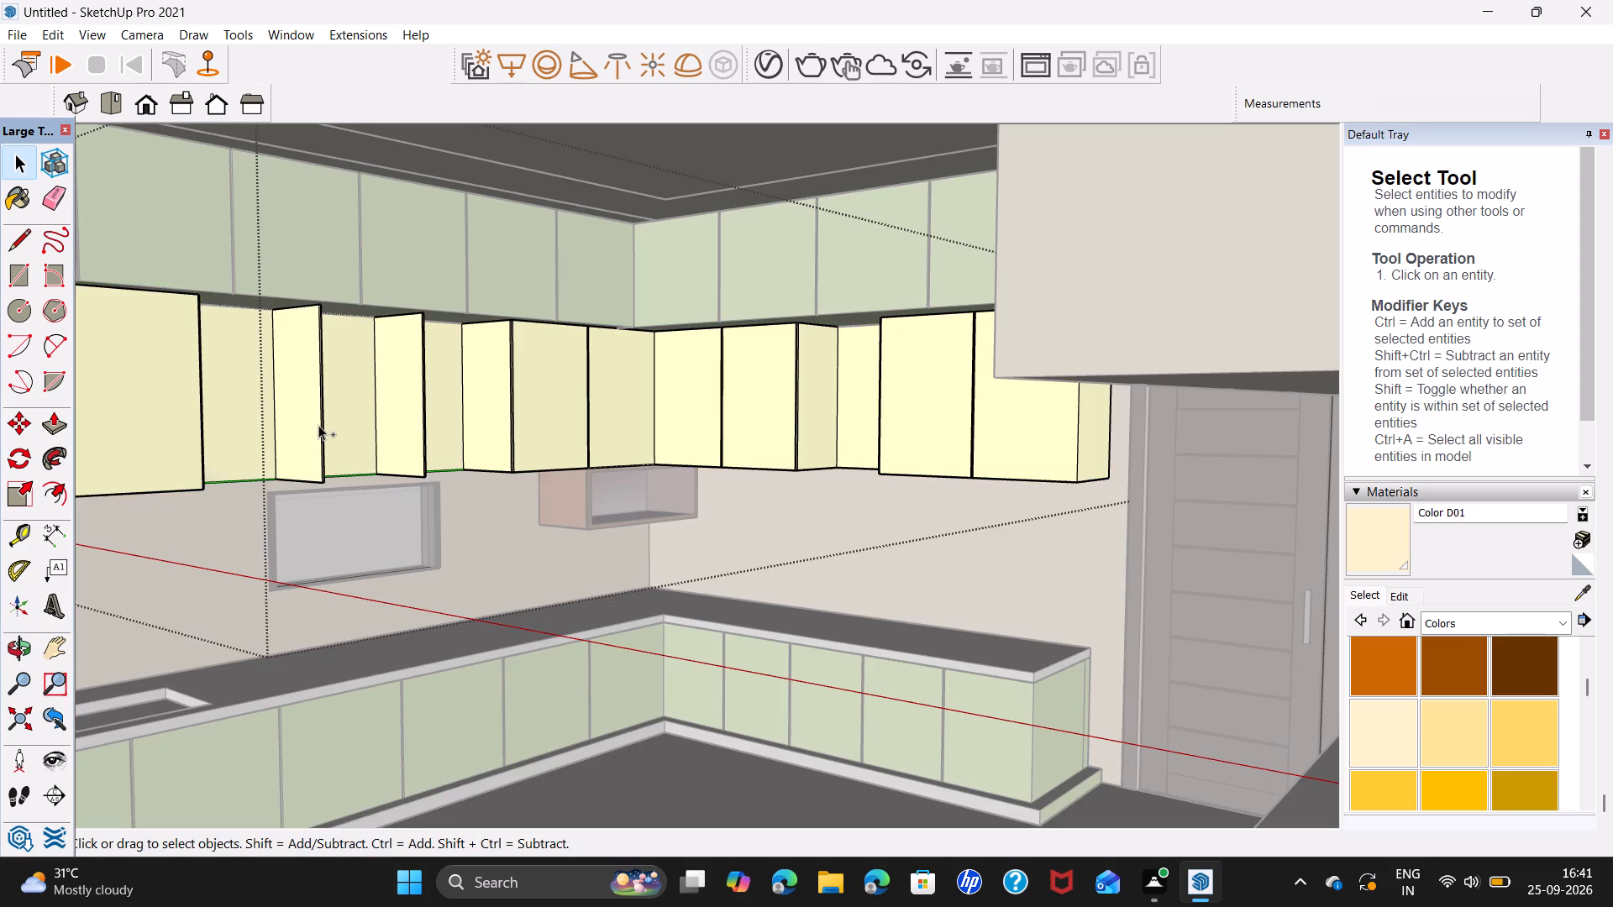
# Undo the inward push of the fifth cabinet front on the sink wall and close the wall cabinet group.
pyautogui.hotkey('ctrl', 'z')
pyautogui.scroll(-2, 328, 411)
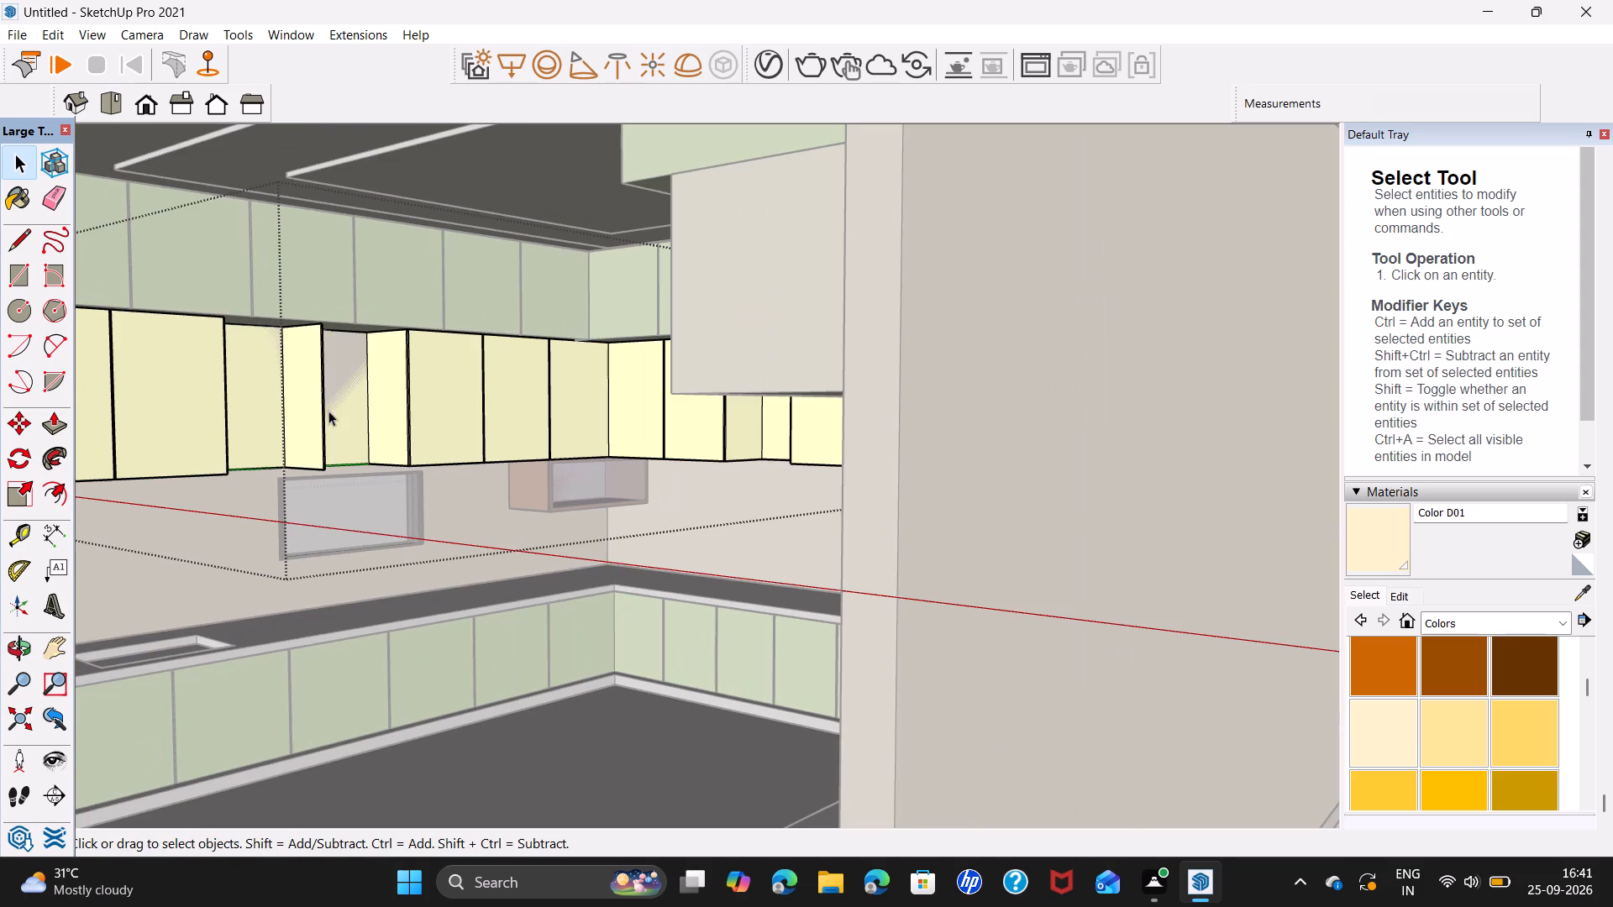
pyautogui.press('space')
pyautogui.scroll(-2, 746, 490)
pyautogui.moveTo(746, 490); pyautogui.dragTo(838, 542, button='middle')
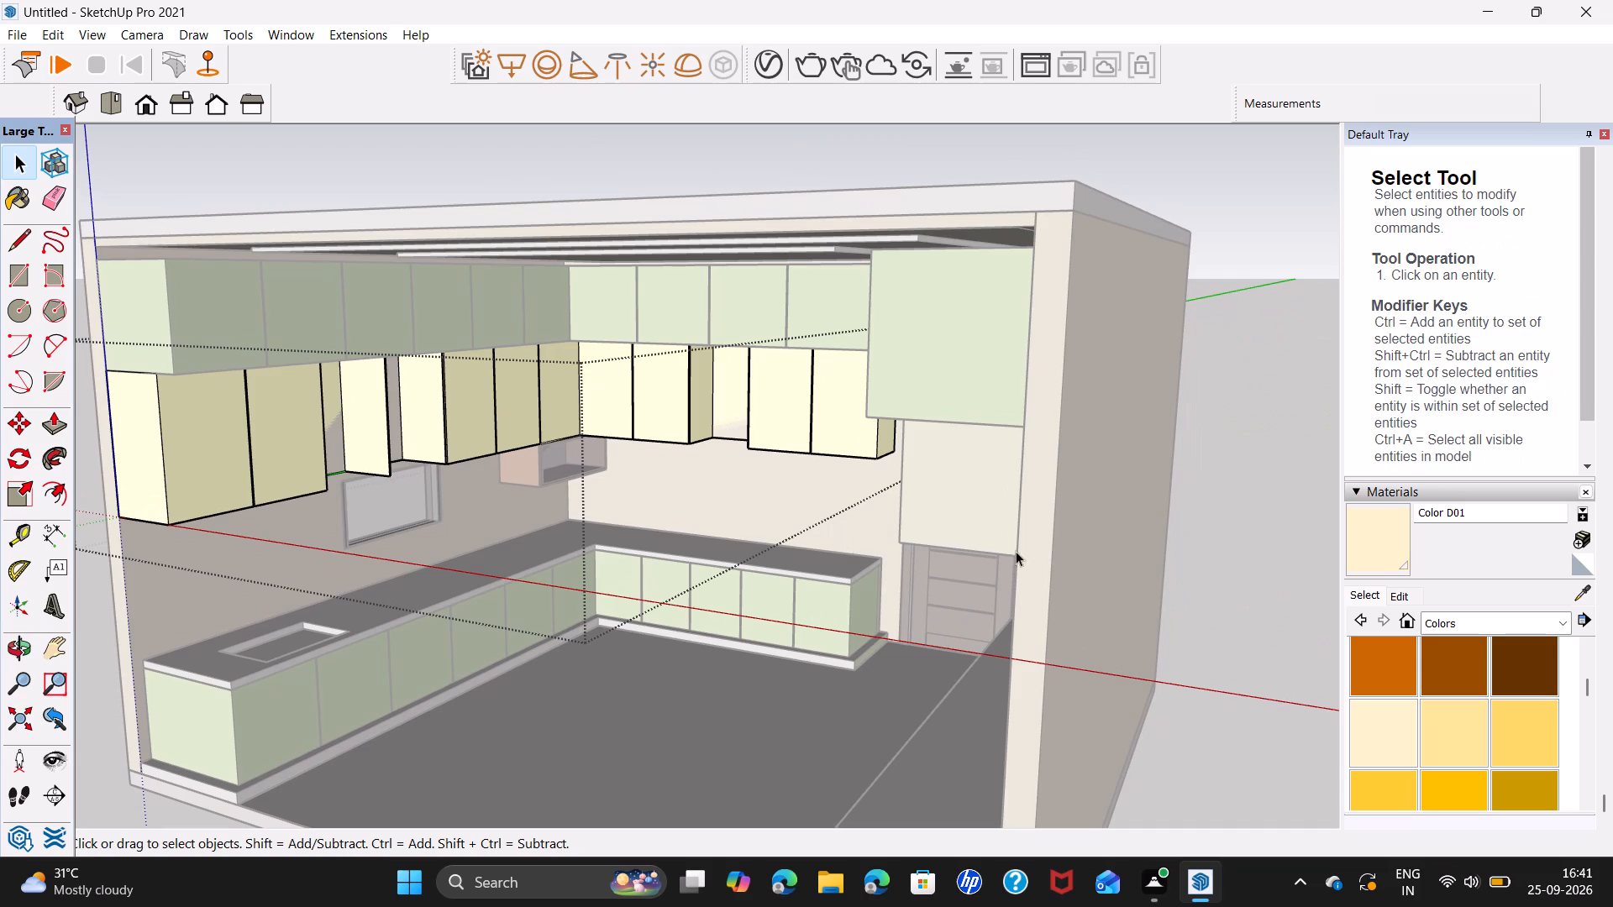
pyautogui.click(1300, 597)
# Draw a rectangle of about 1' 10 11/16" by 2' 11 3/8" across the recessed wall cabinet's opening on the door wall.
pyautogui.scroll(3, 589, 464)
pyautogui.moveTo(579, 476); pyautogui.dragTo(610, 452, button='middle')
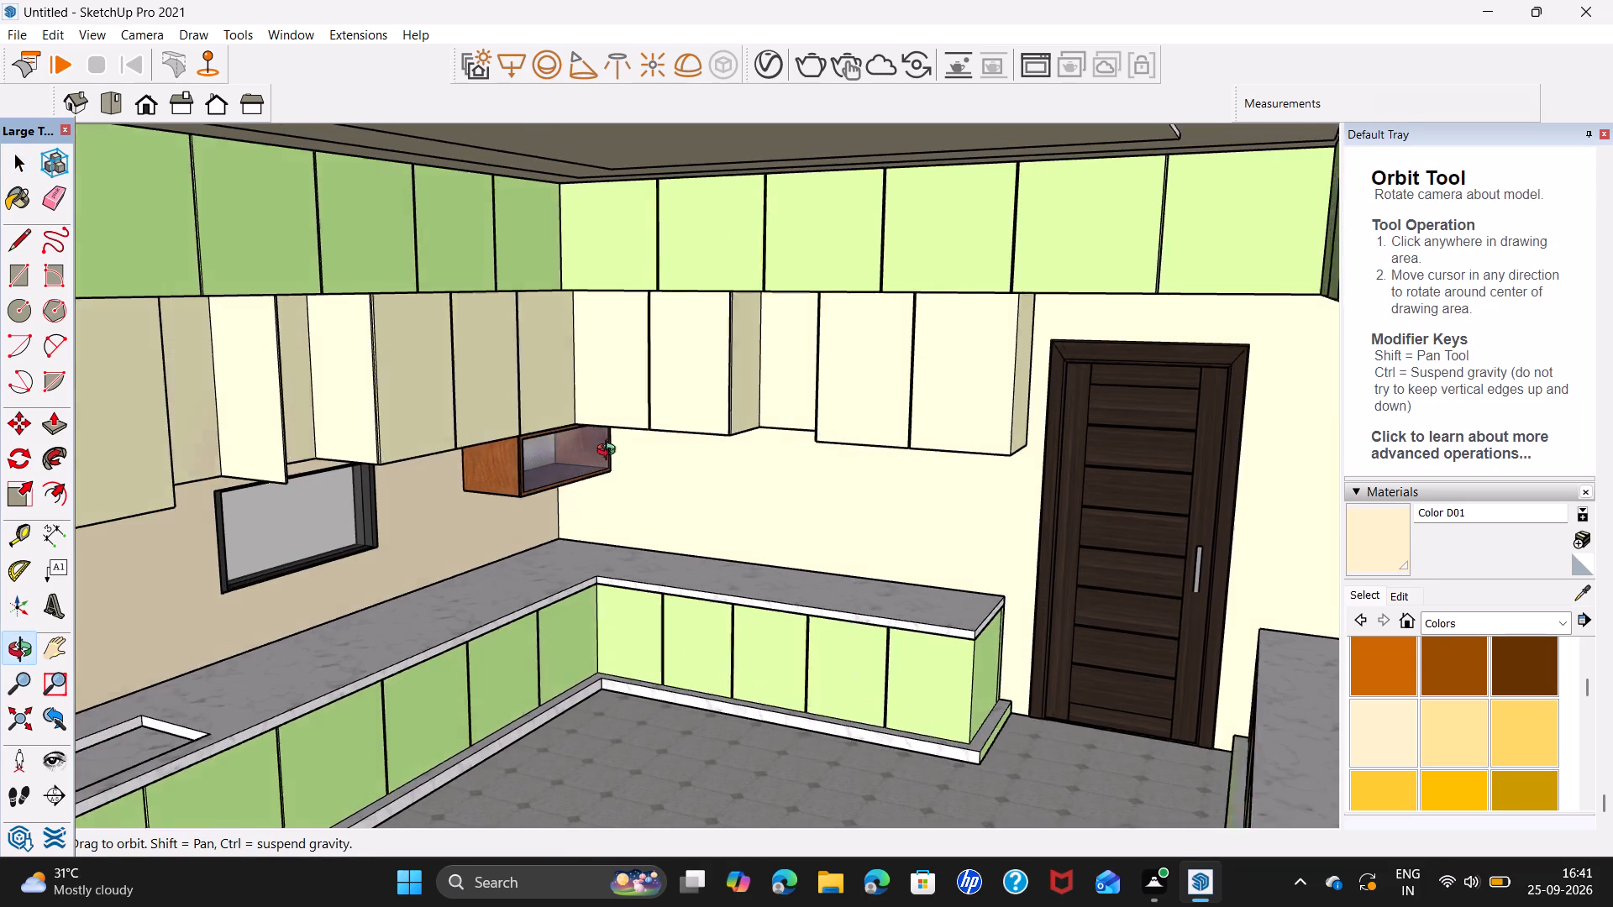
pyautogui.moveTo(610, 452); pyautogui.dragTo(670, 417, button='middle')
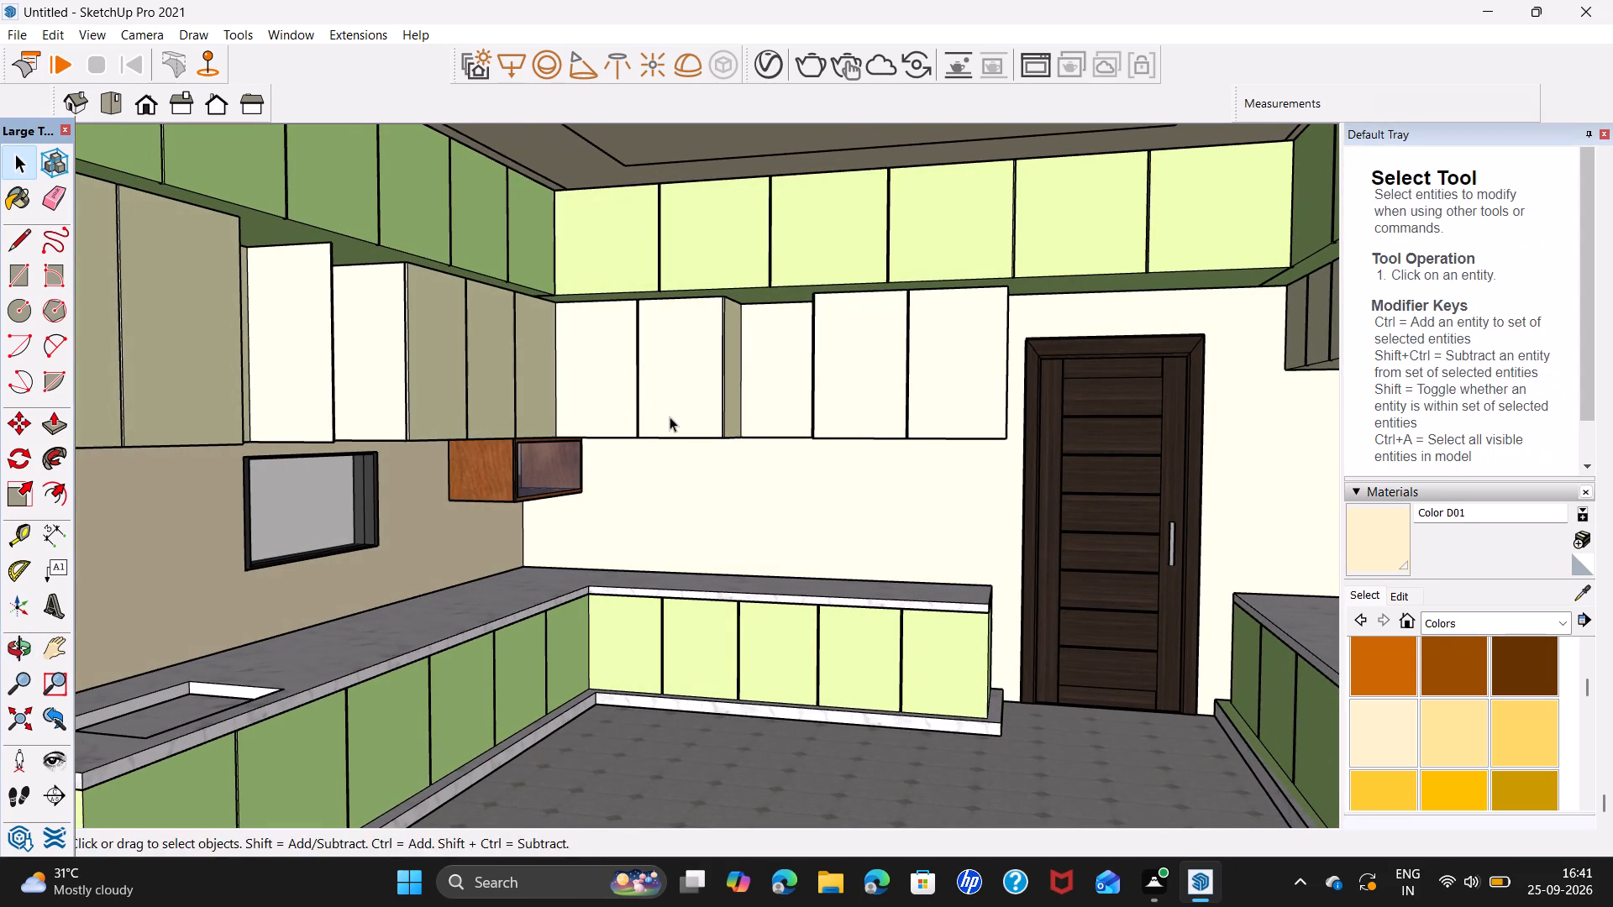
pyautogui.press('r')
pyautogui.scroll(11, 730, 299)
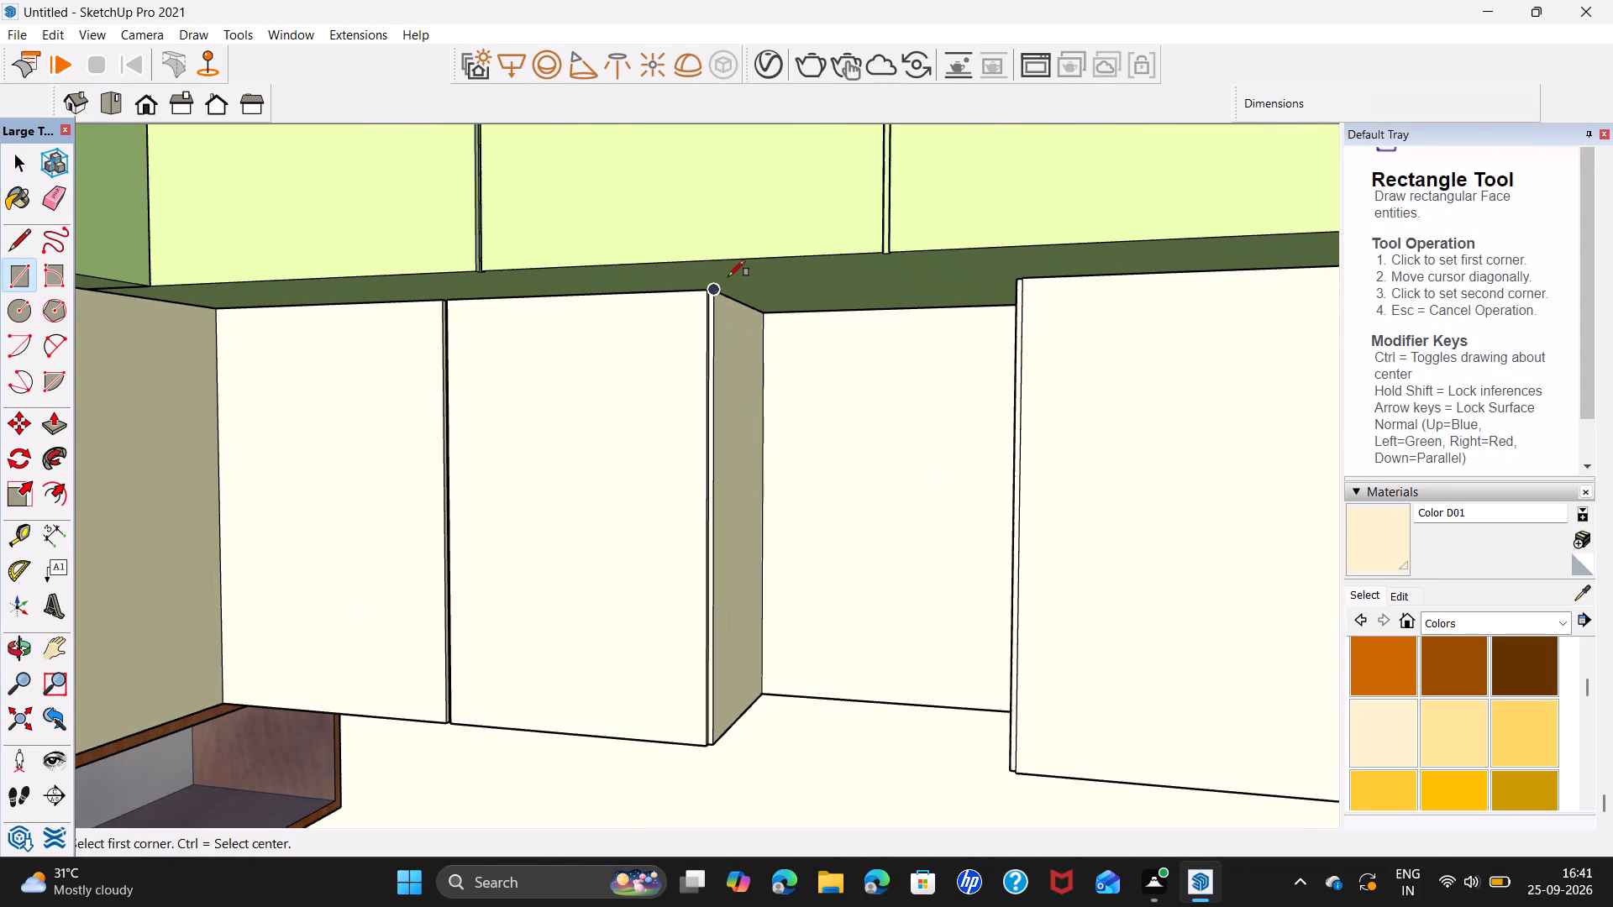
pyautogui.click(717, 288)
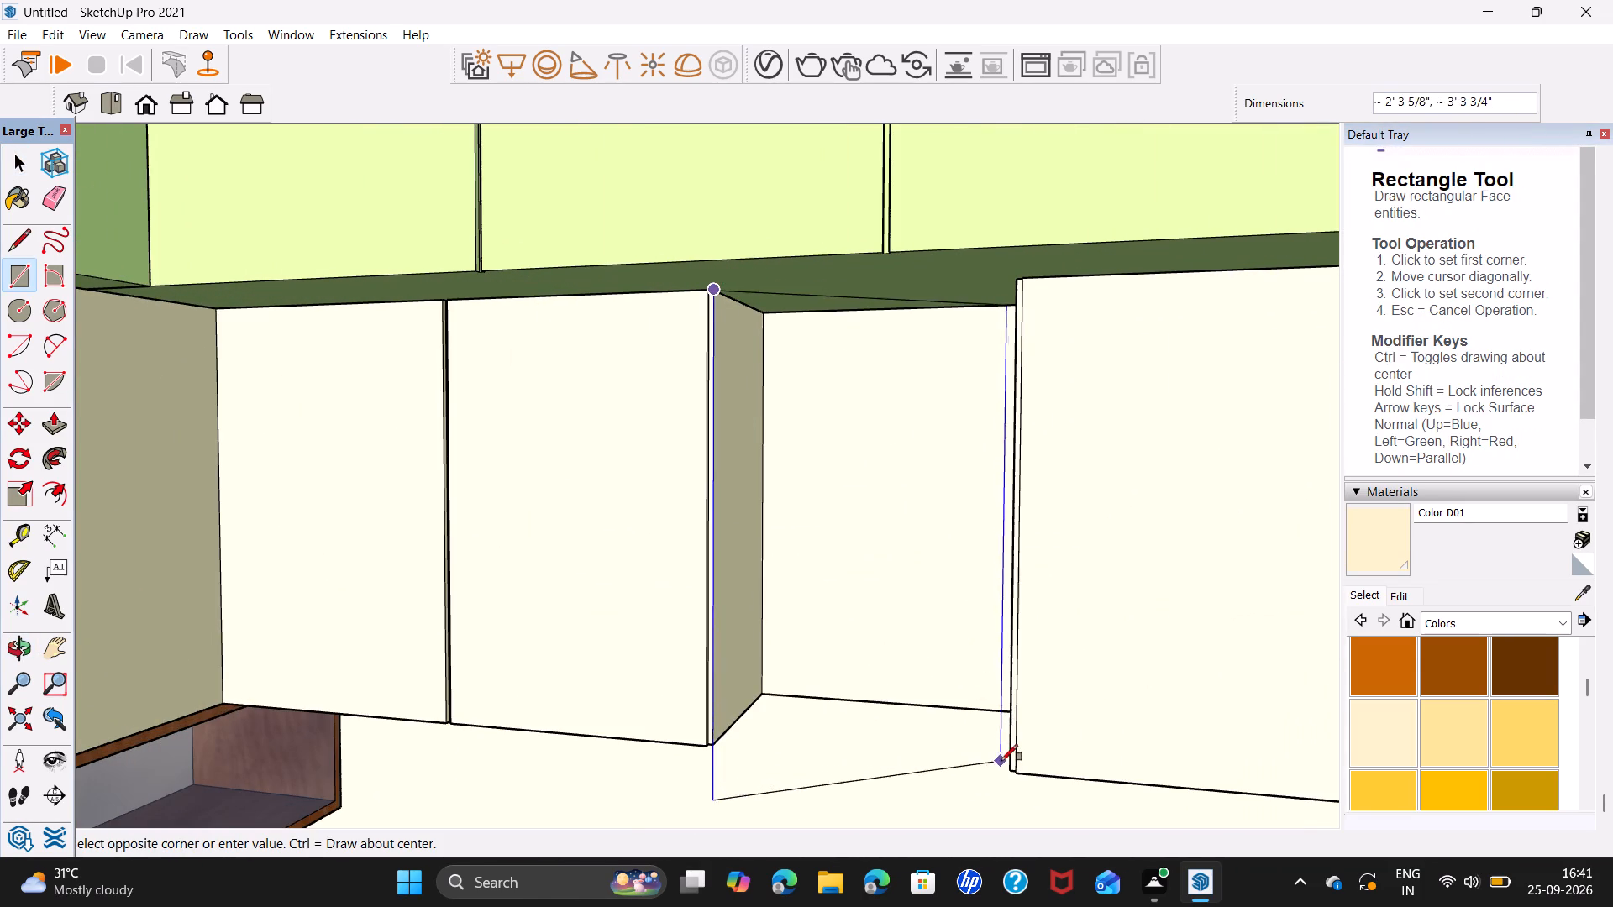
pyautogui.click(1011, 768)
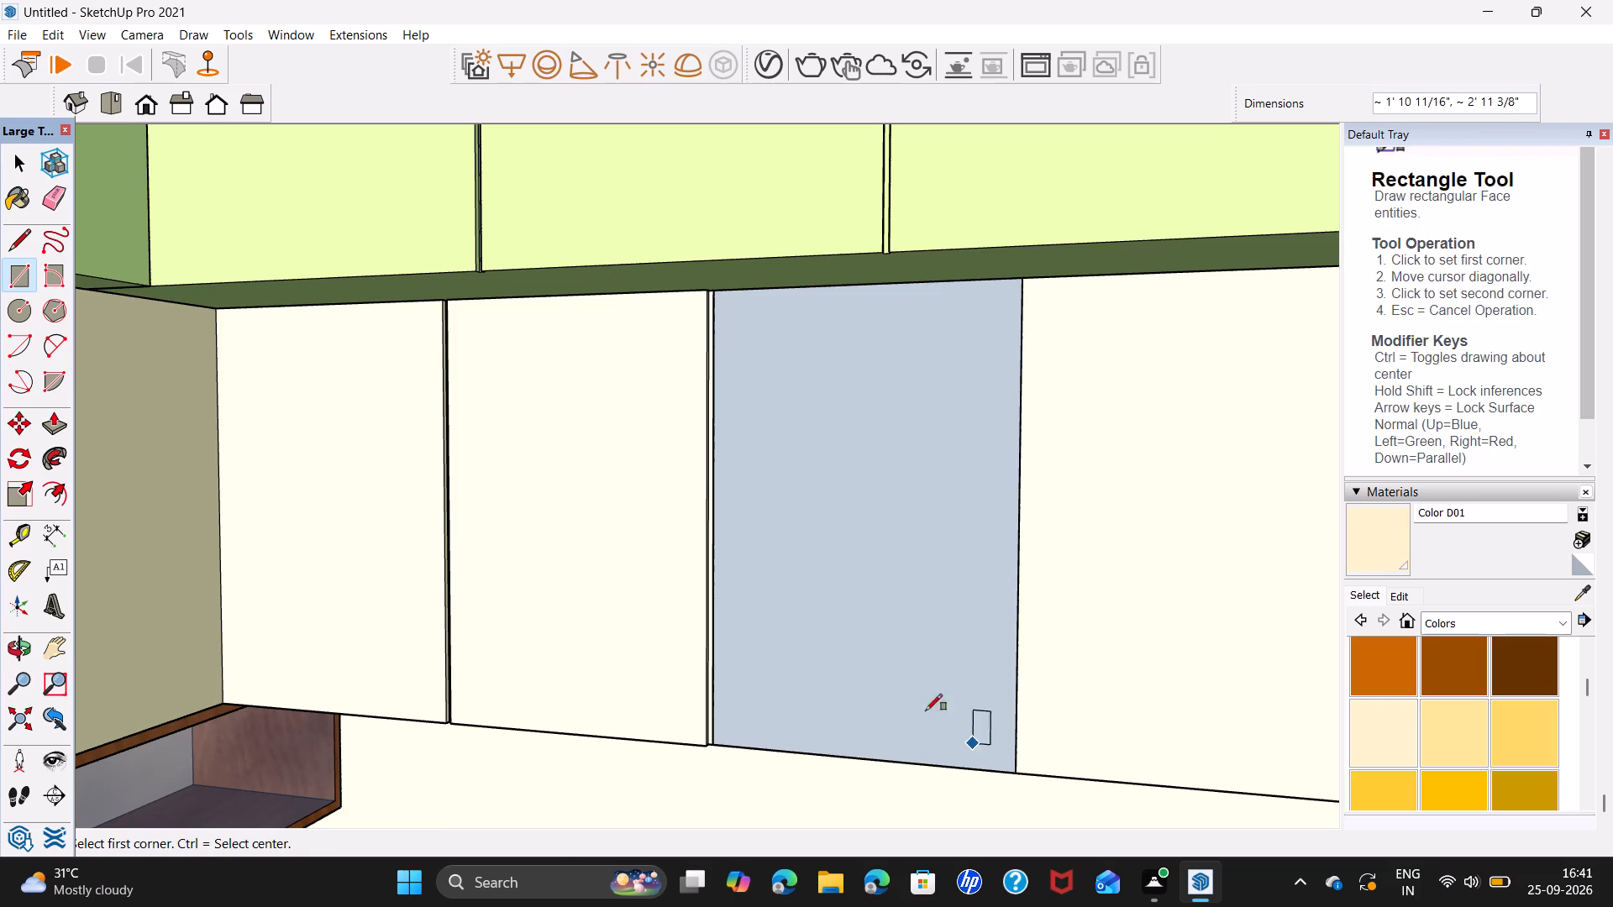
pyautogui.press('space')
# Draw rectangles across the two recessed cabinet openings above the window, about 2' 13/16" and 2' 7/16" wide, both 2' 11 3/8" high.
pyautogui.scroll(-4, 586, 526)
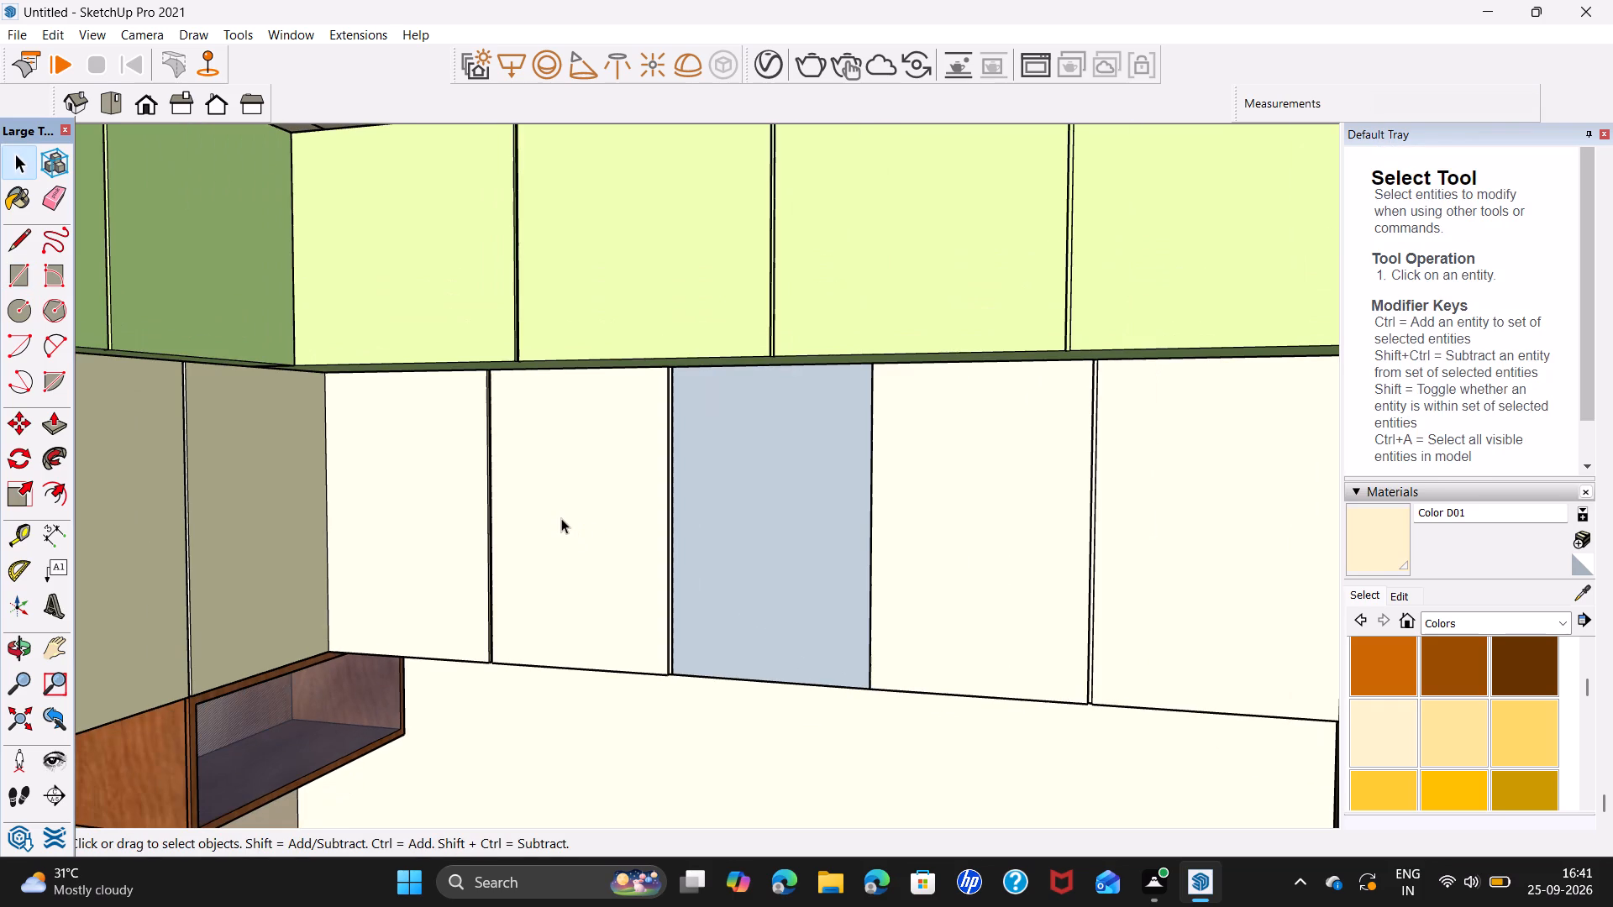
pyautogui.keyDown('shift'); pyautogui.moveTo(496, 532); pyautogui.dragTo(1040, 432, button='middle'); pyautogui.keyUp('shift')
pyautogui.scroll(-3, 991, 470)
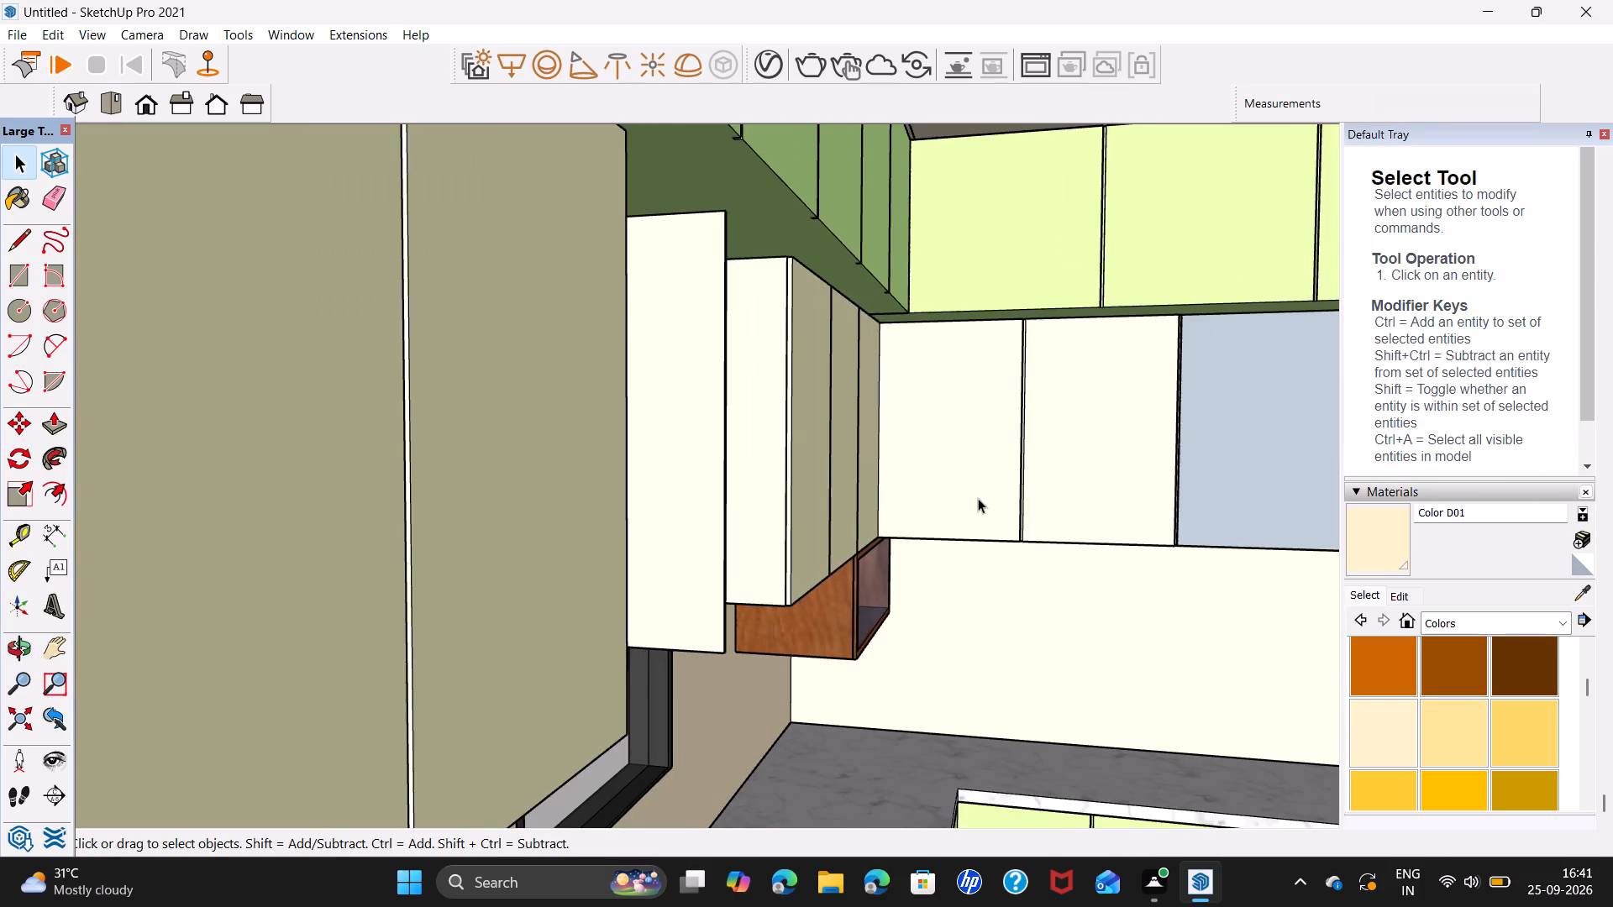
pyautogui.moveTo(990, 529); pyautogui.dragTo(807, 583, button='middle')
pyautogui.scroll(1, 594, 581)
pyautogui.moveTo(593, 583); pyautogui.dragTo(551, 499, button='middle')
pyautogui.moveTo(403, 537); pyautogui.dragTo(877, 454, button='middle')
pyautogui.moveTo(918, 525); pyautogui.dragTo(785, 563, button='middle')
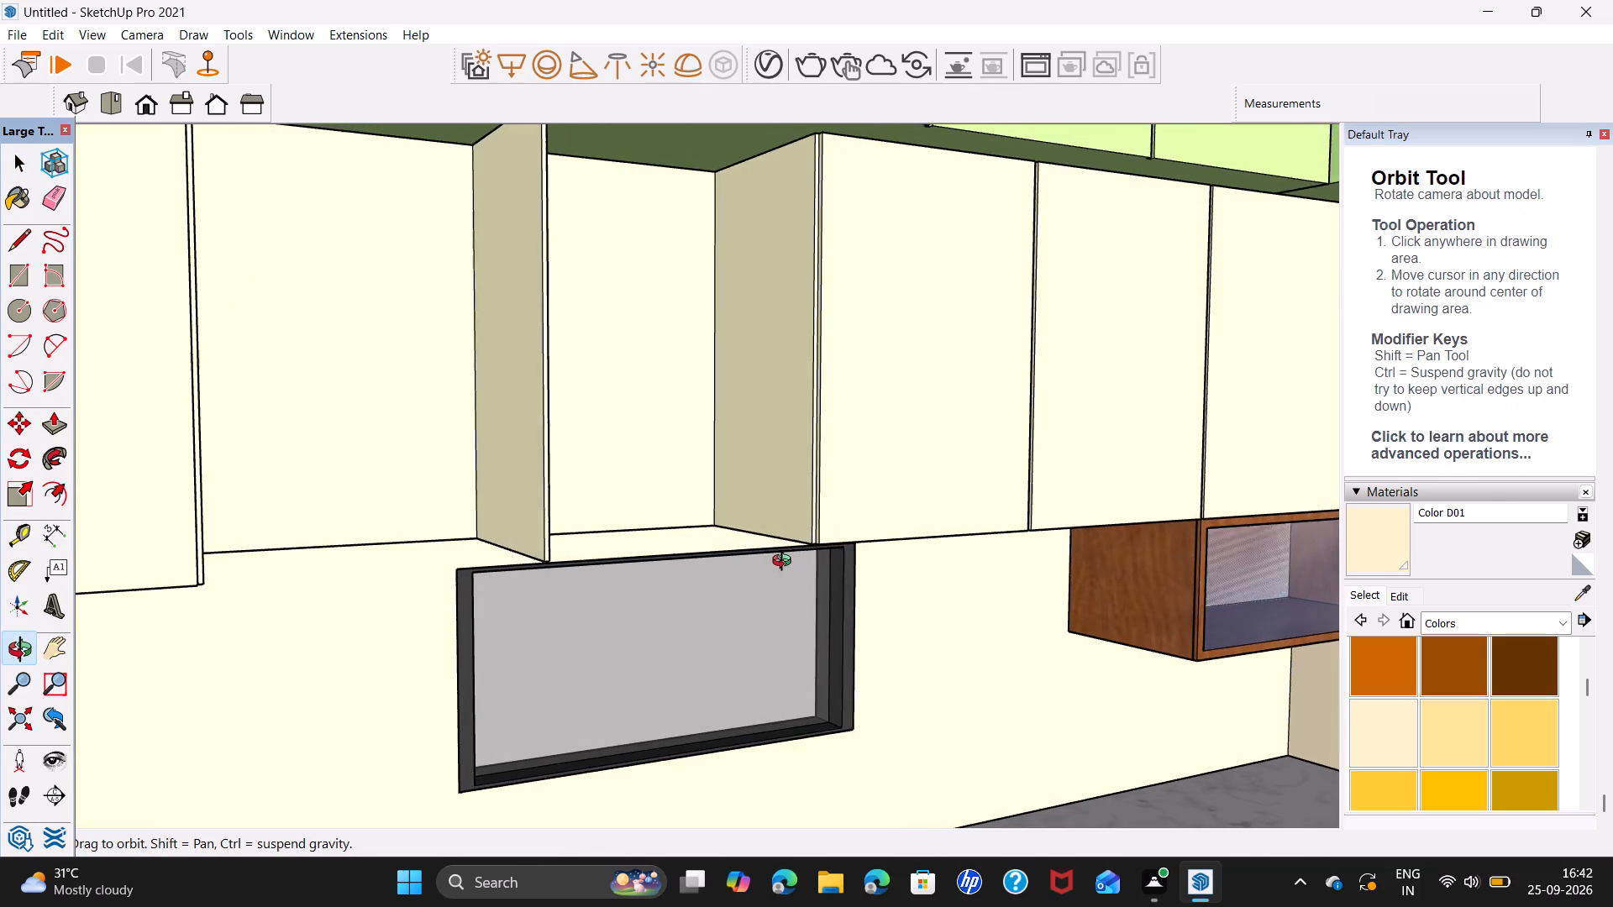
pyautogui.moveTo(785, 563); pyautogui.dragTo(785, 563, button='middle')
pyautogui.keyDown('shift'); pyautogui.moveTo(743, 533); pyautogui.dragTo(779, 623, button='middle'); pyautogui.keyUp('shift')
pyautogui.moveTo(799, 630); pyautogui.dragTo(756, 630, button='middle')
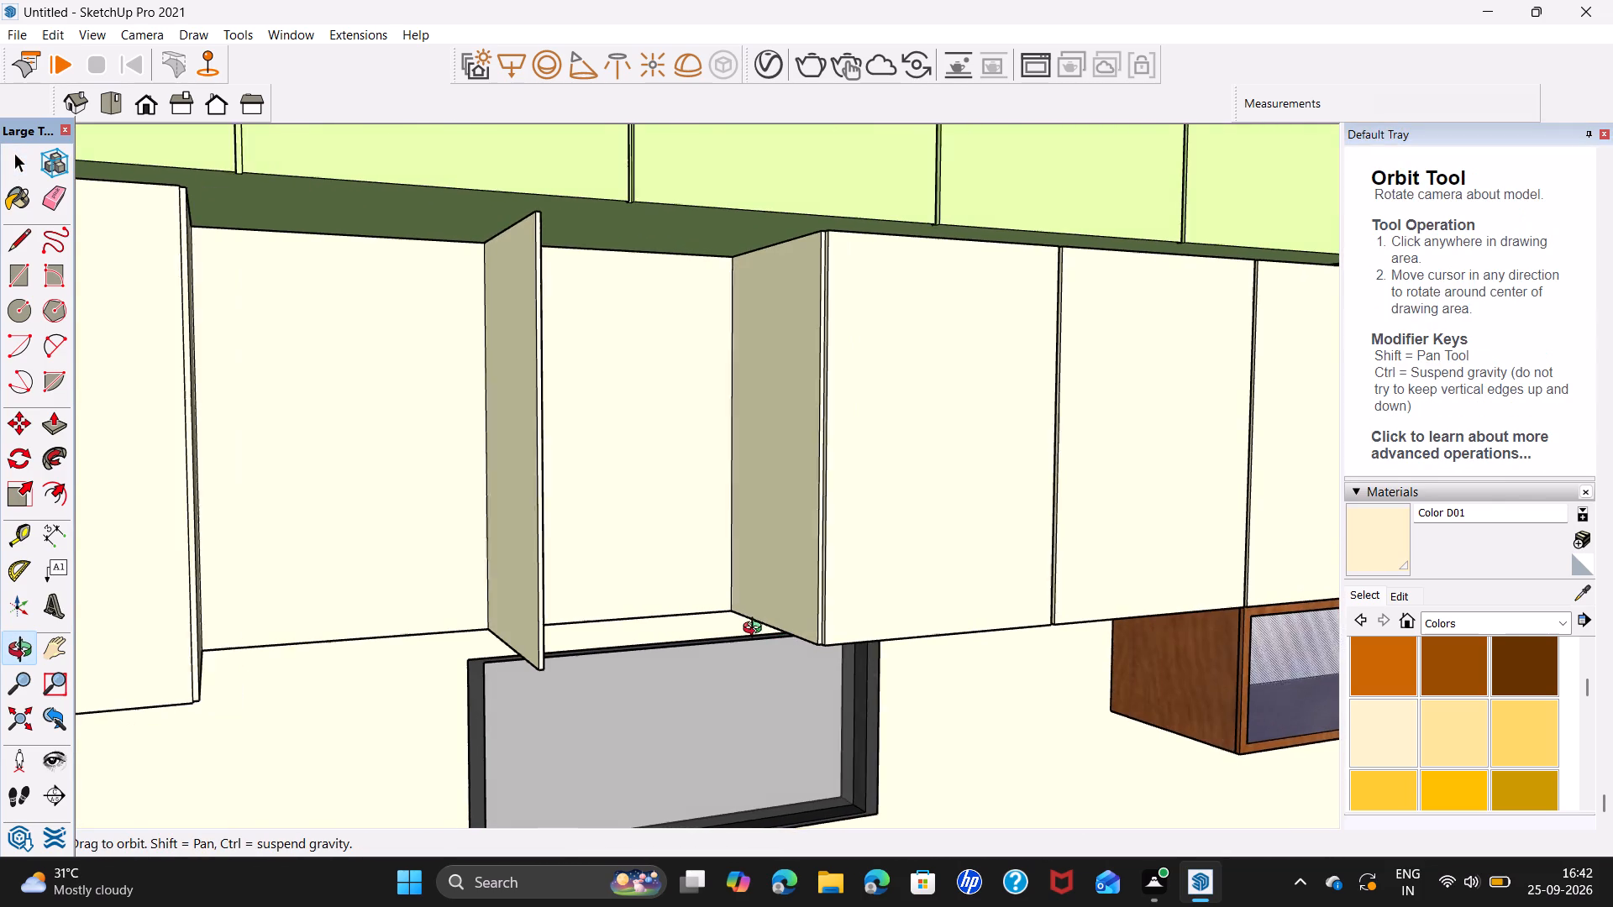
pyautogui.moveTo(756, 630); pyautogui.dragTo(755, 630, button='middle')
pyautogui.press('r')
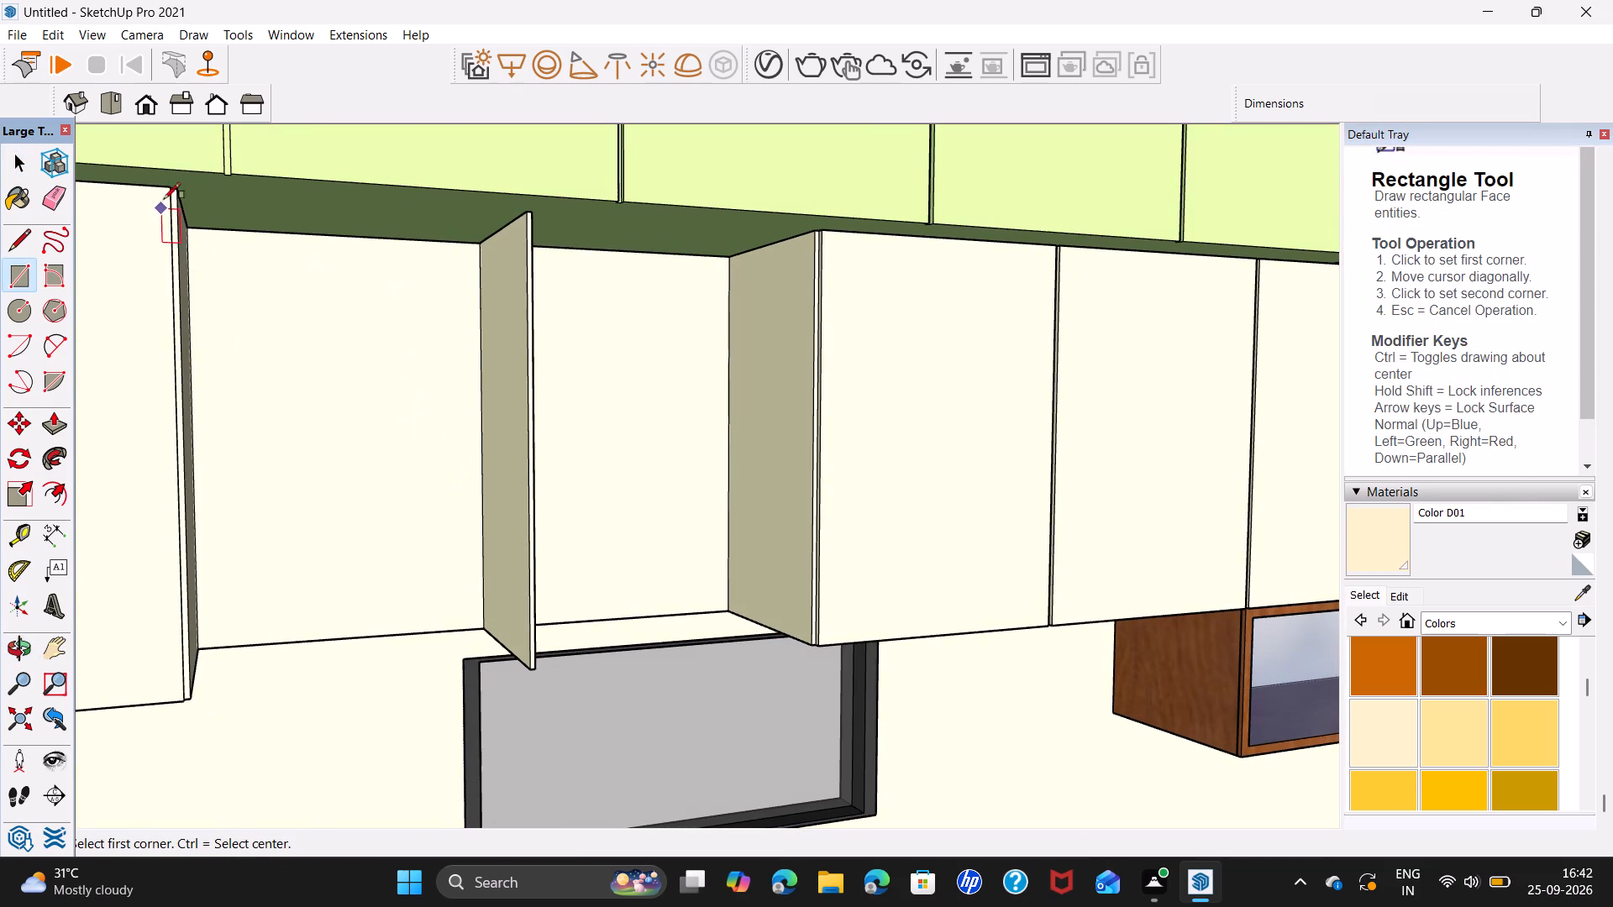
pyautogui.click(180, 191)
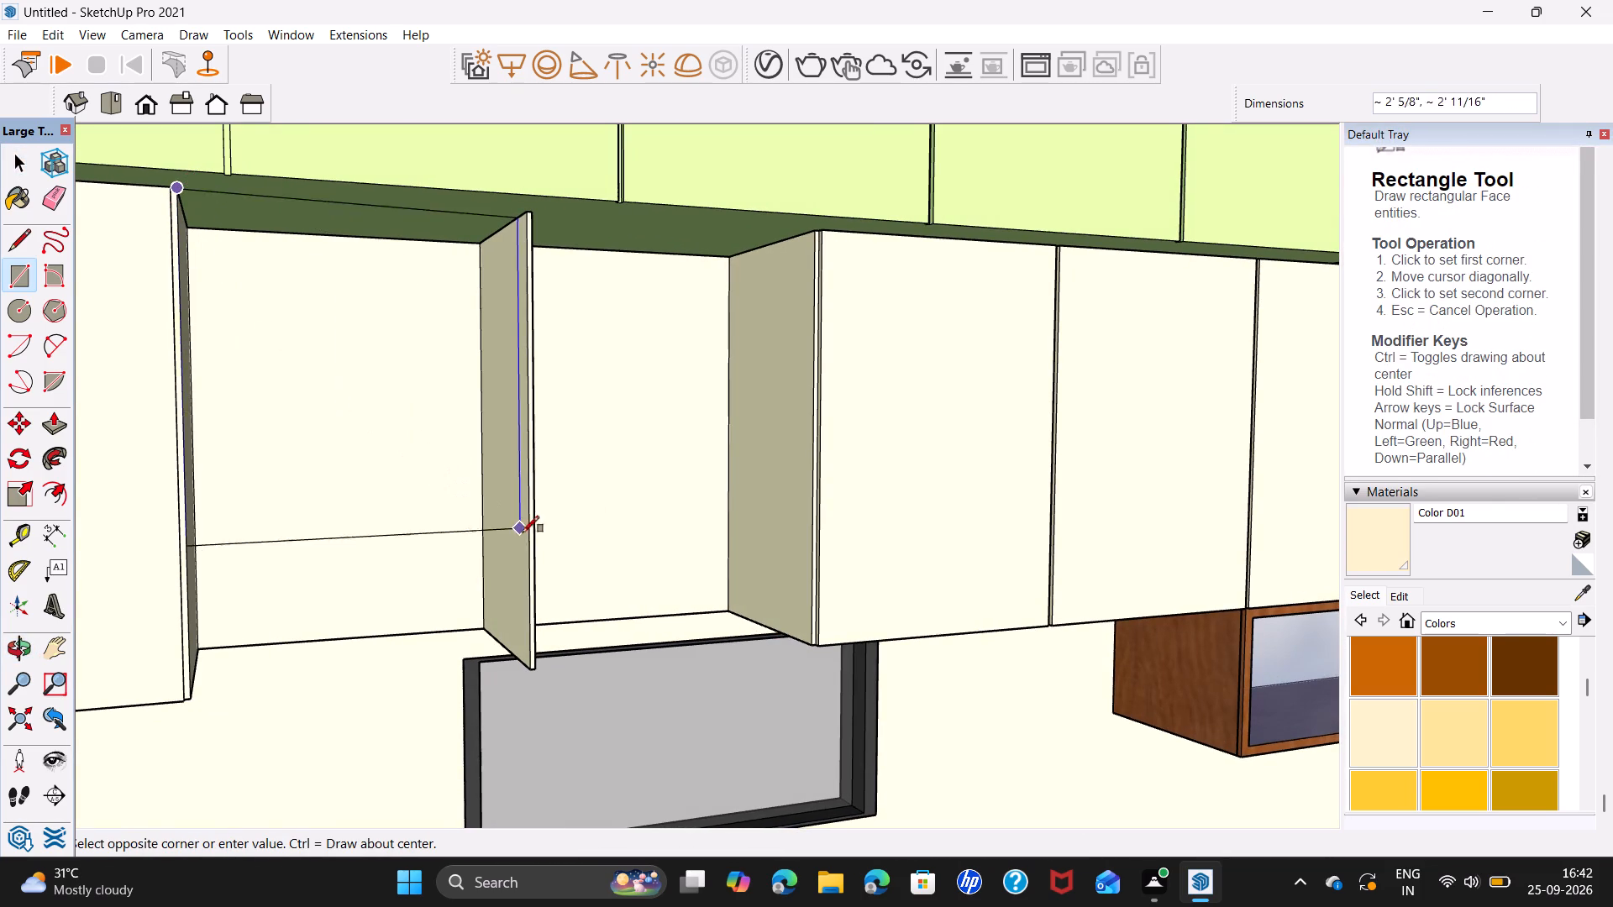
pyautogui.click(539, 671)
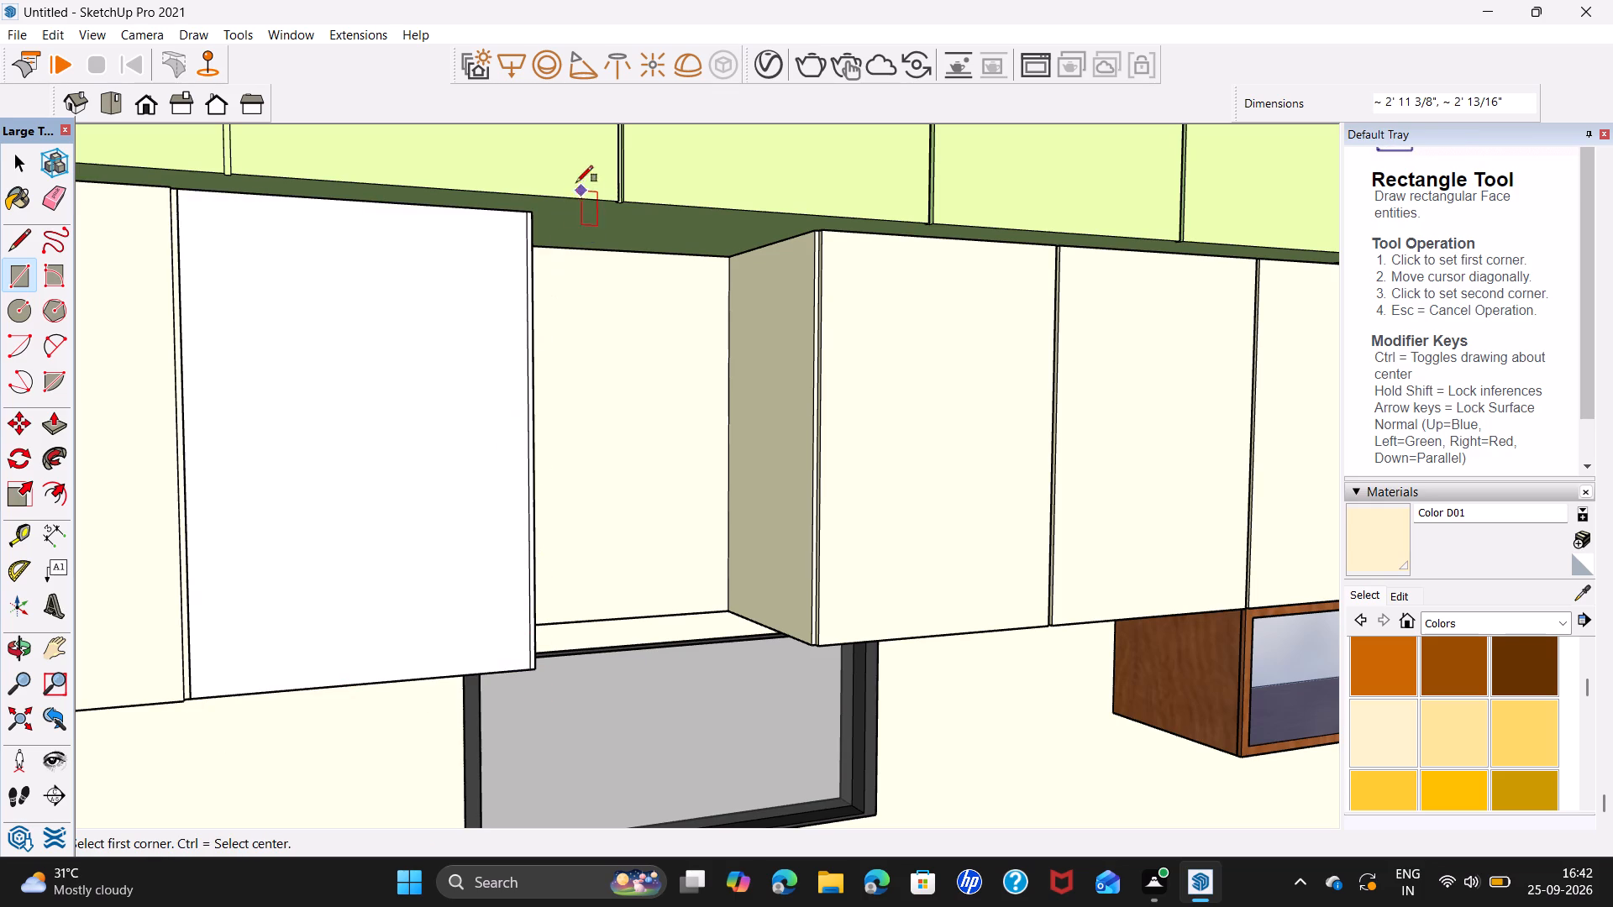
pyautogui.click(536, 210)
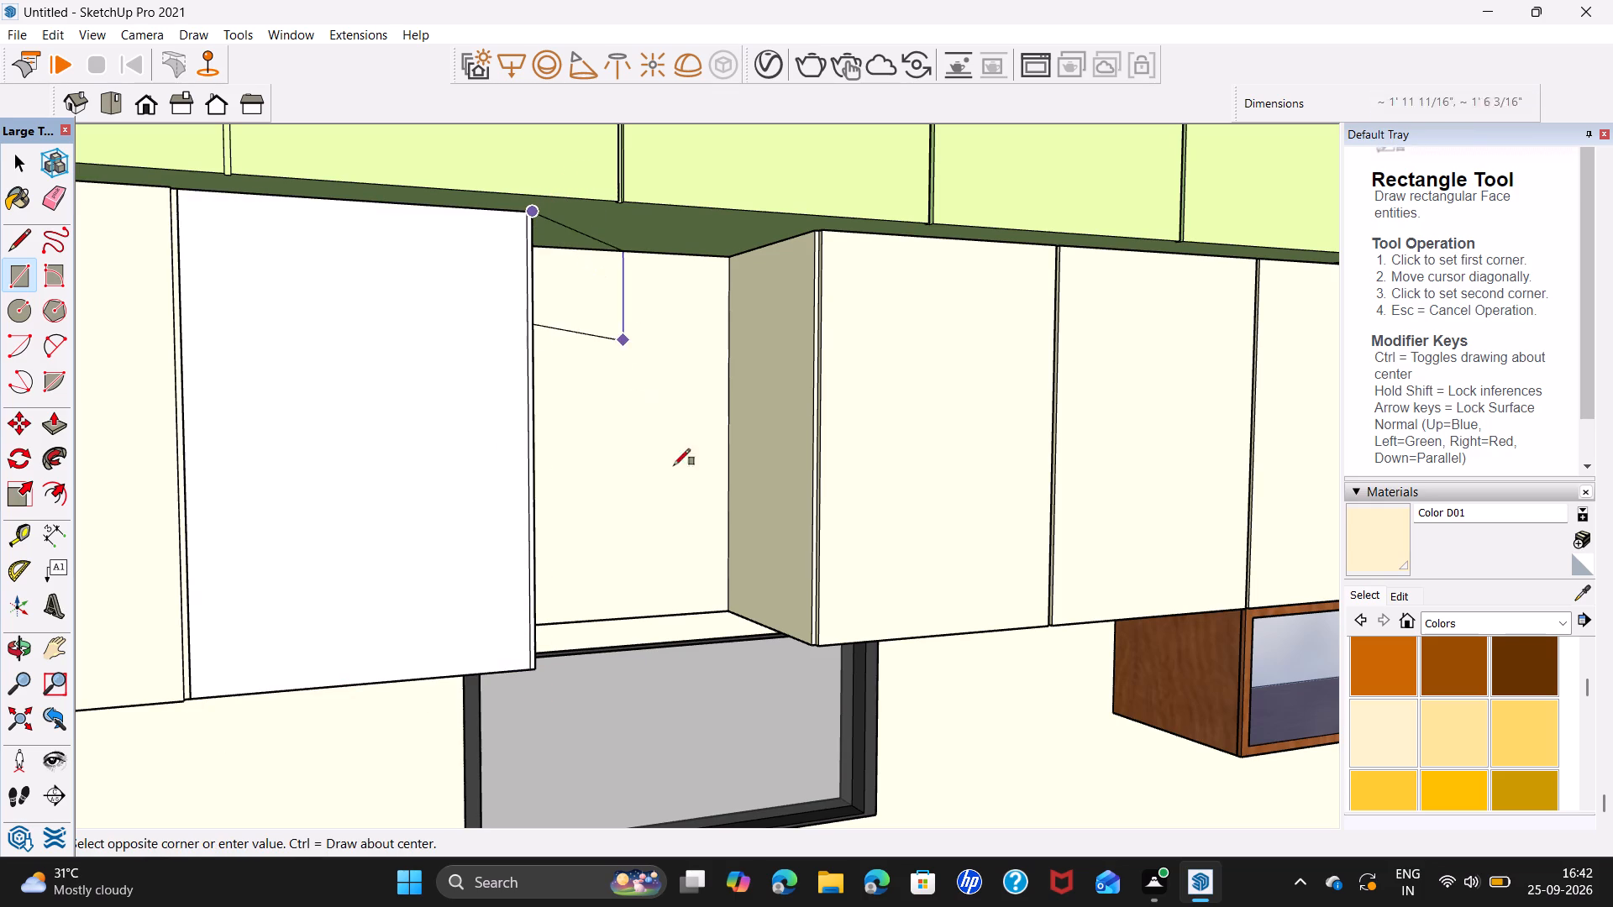
pyautogui.click(811, 649)
pyautogui.press('space')
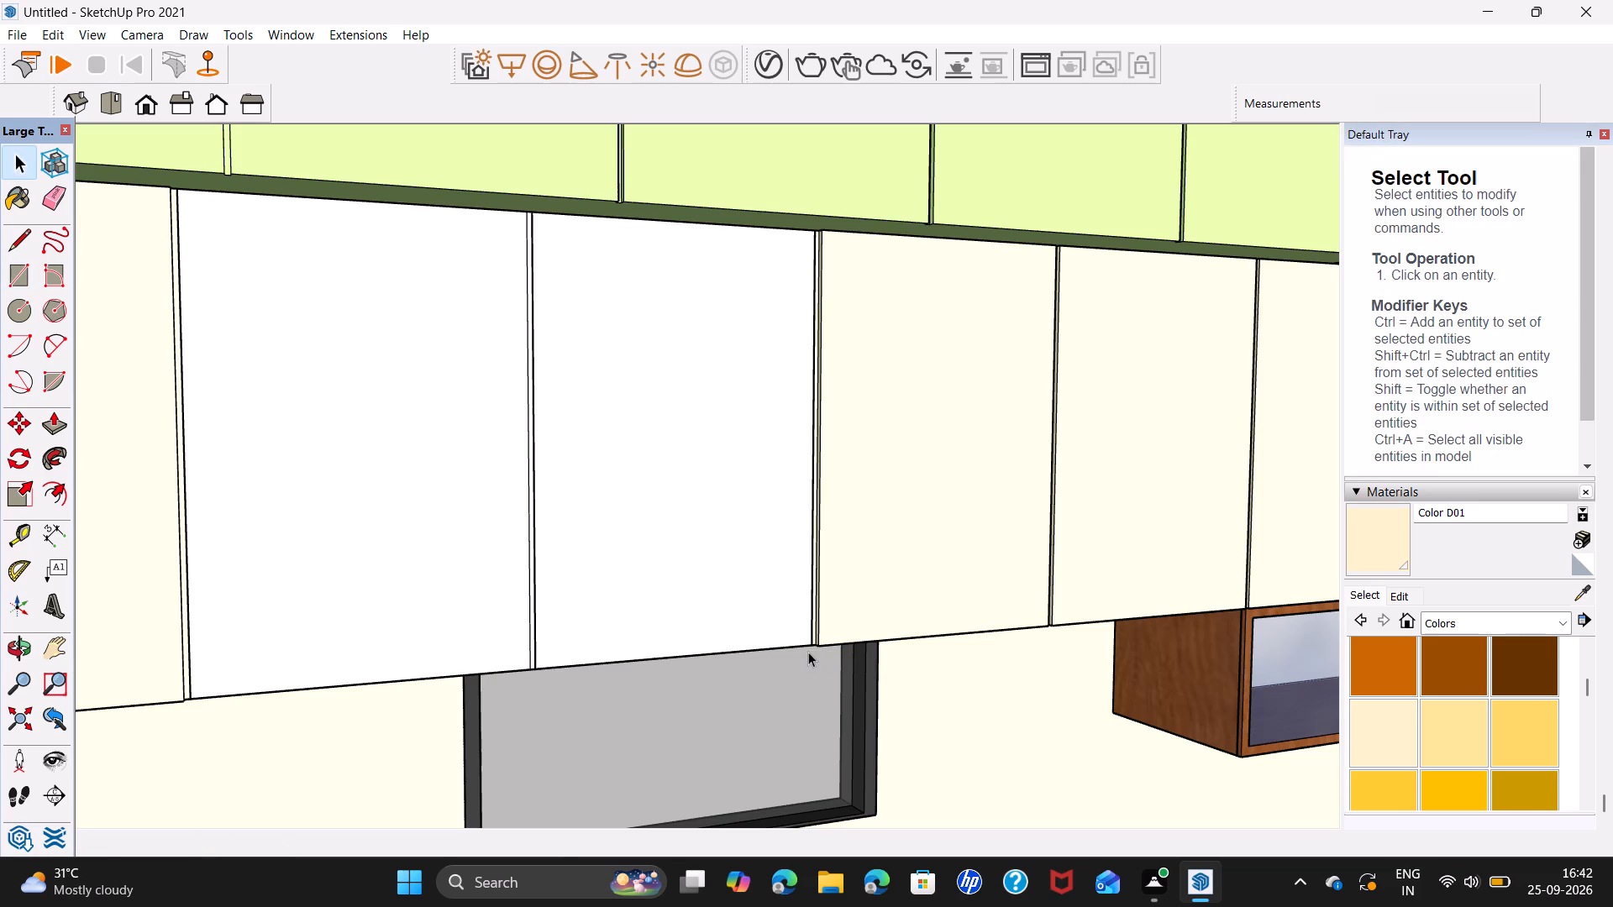
# Paint the three new cabinet front rectangles with the translucent sky-reflection glass from the Glass and Mirrors materials.
pyautogui.click(1561, 621)
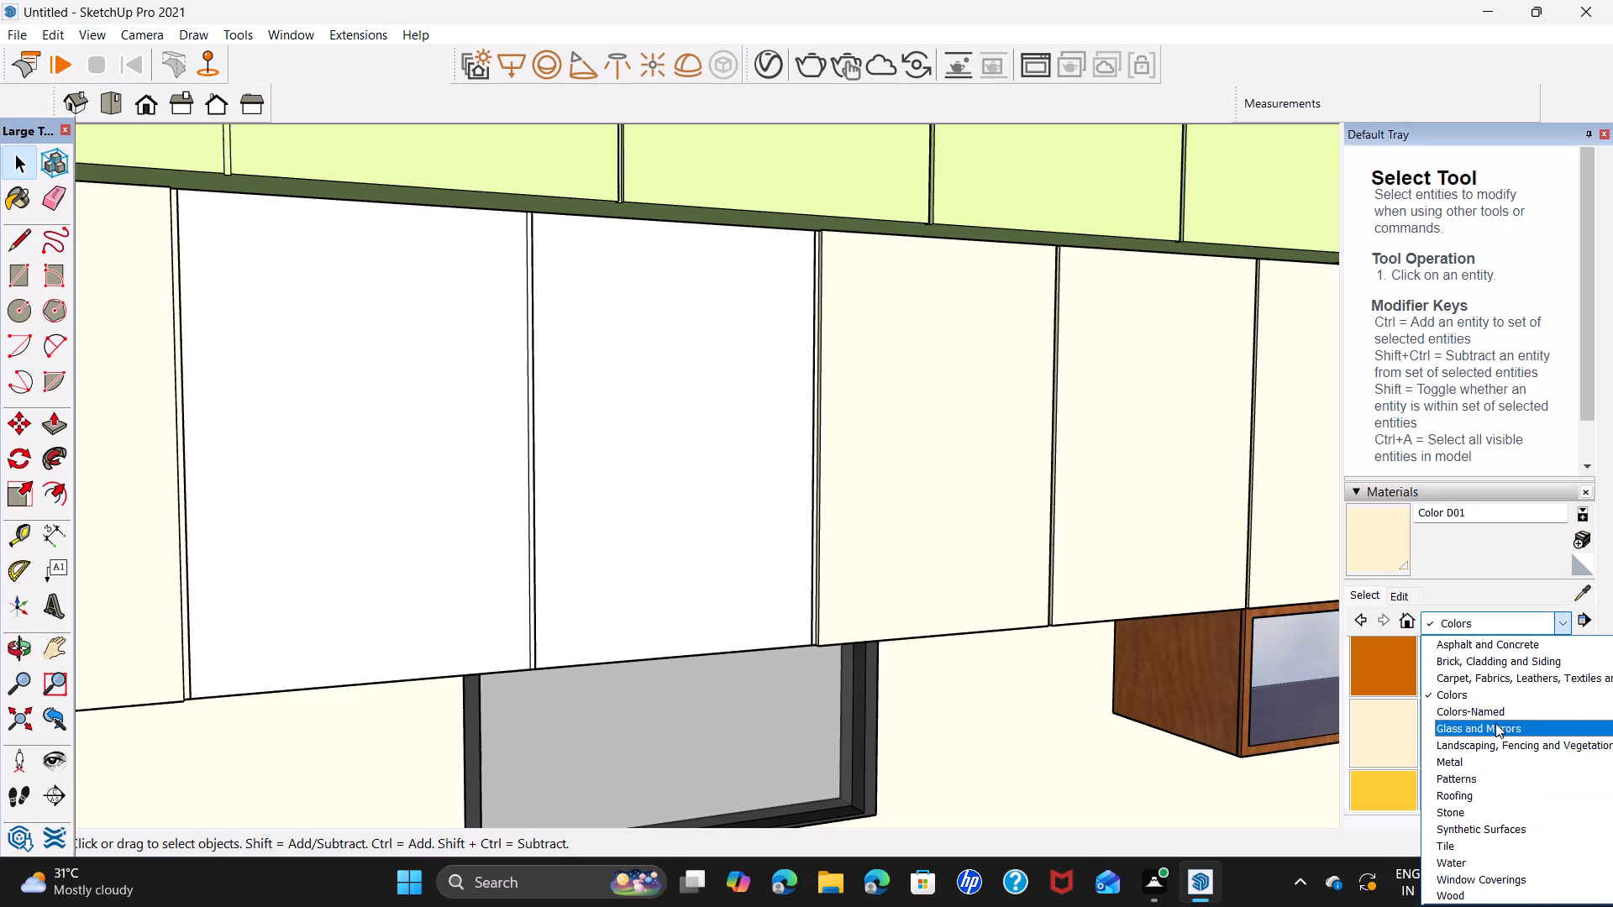
pyautogui.click(1495, 725)
pyautogui.scroll(-6, 1464, 704)
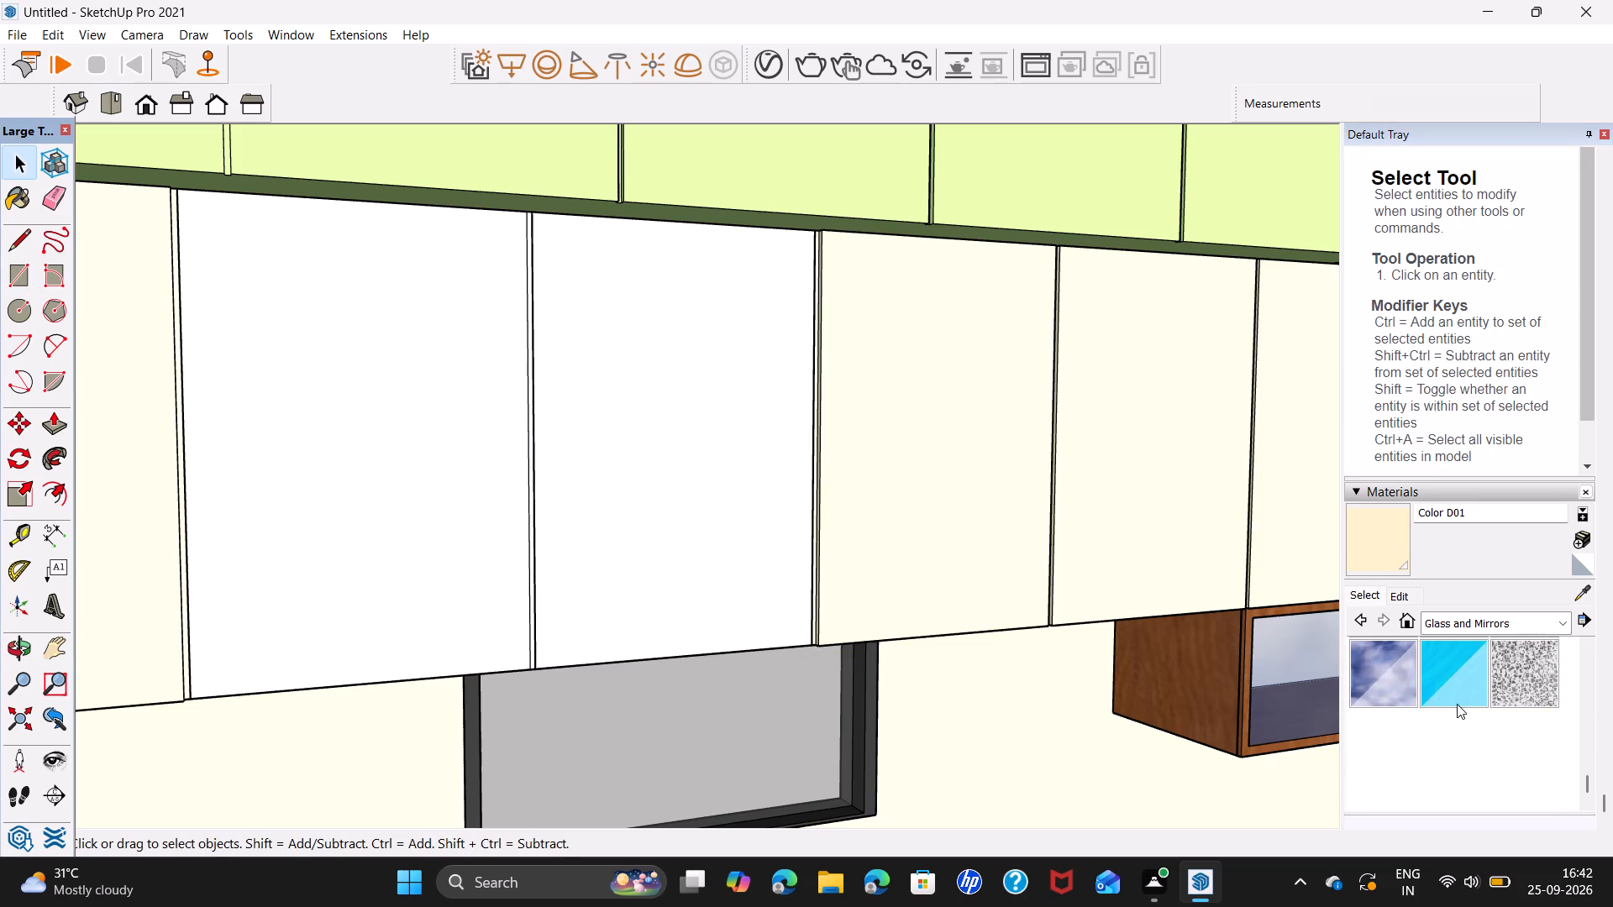
pyautogui.click(1385, 677)
pyautogui.click(785, 511)
pyautogui.click(470, 509)
pyautogui.scroll(-4, 738, 471)
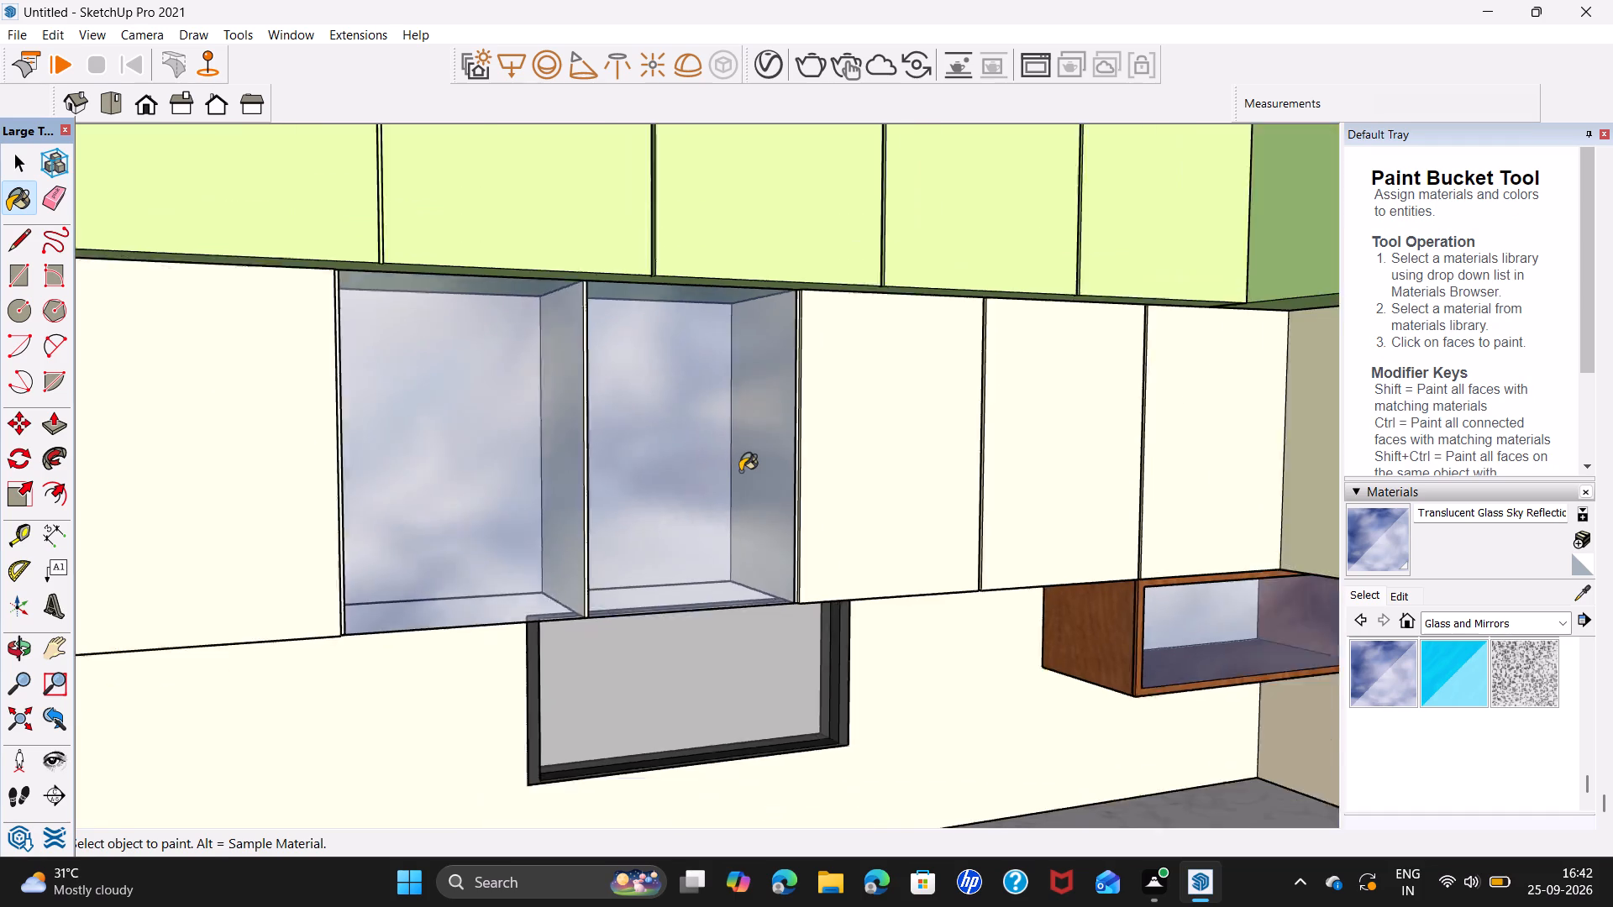
pyautogui.scroll(-7, 740, 471)
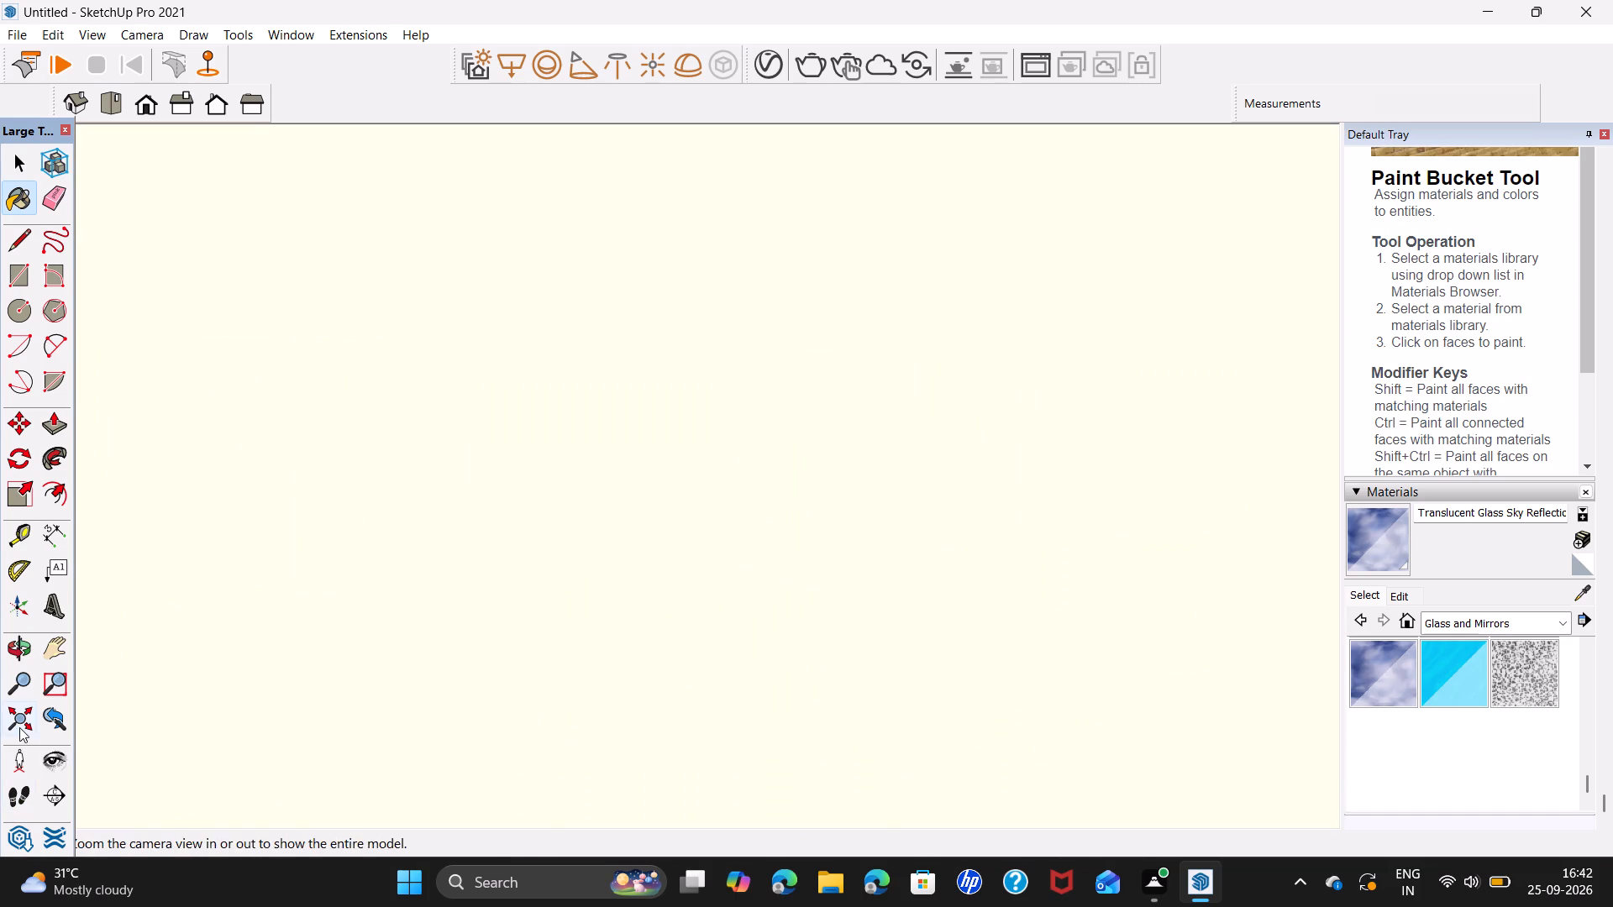
pyautogui.click(19, 727)
pyautogui.moveTo(452, 571); pyautogui.dragTo(972, 532, button='middle')
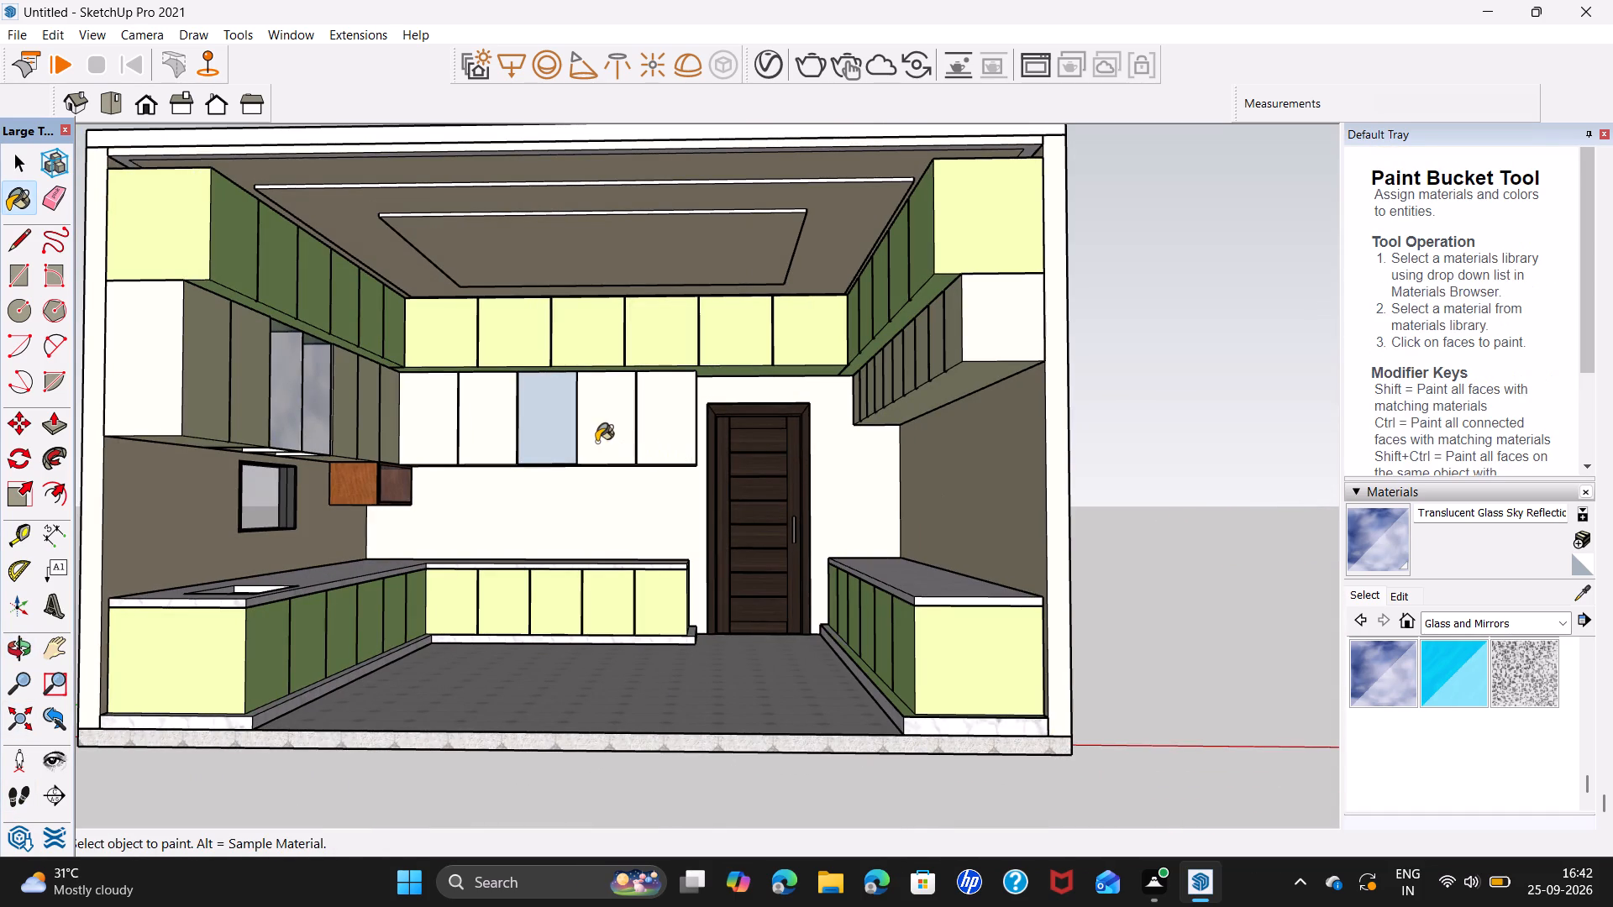
pyautogui.click(538, 435)
pyautogui.scroll(1, 571, 438)
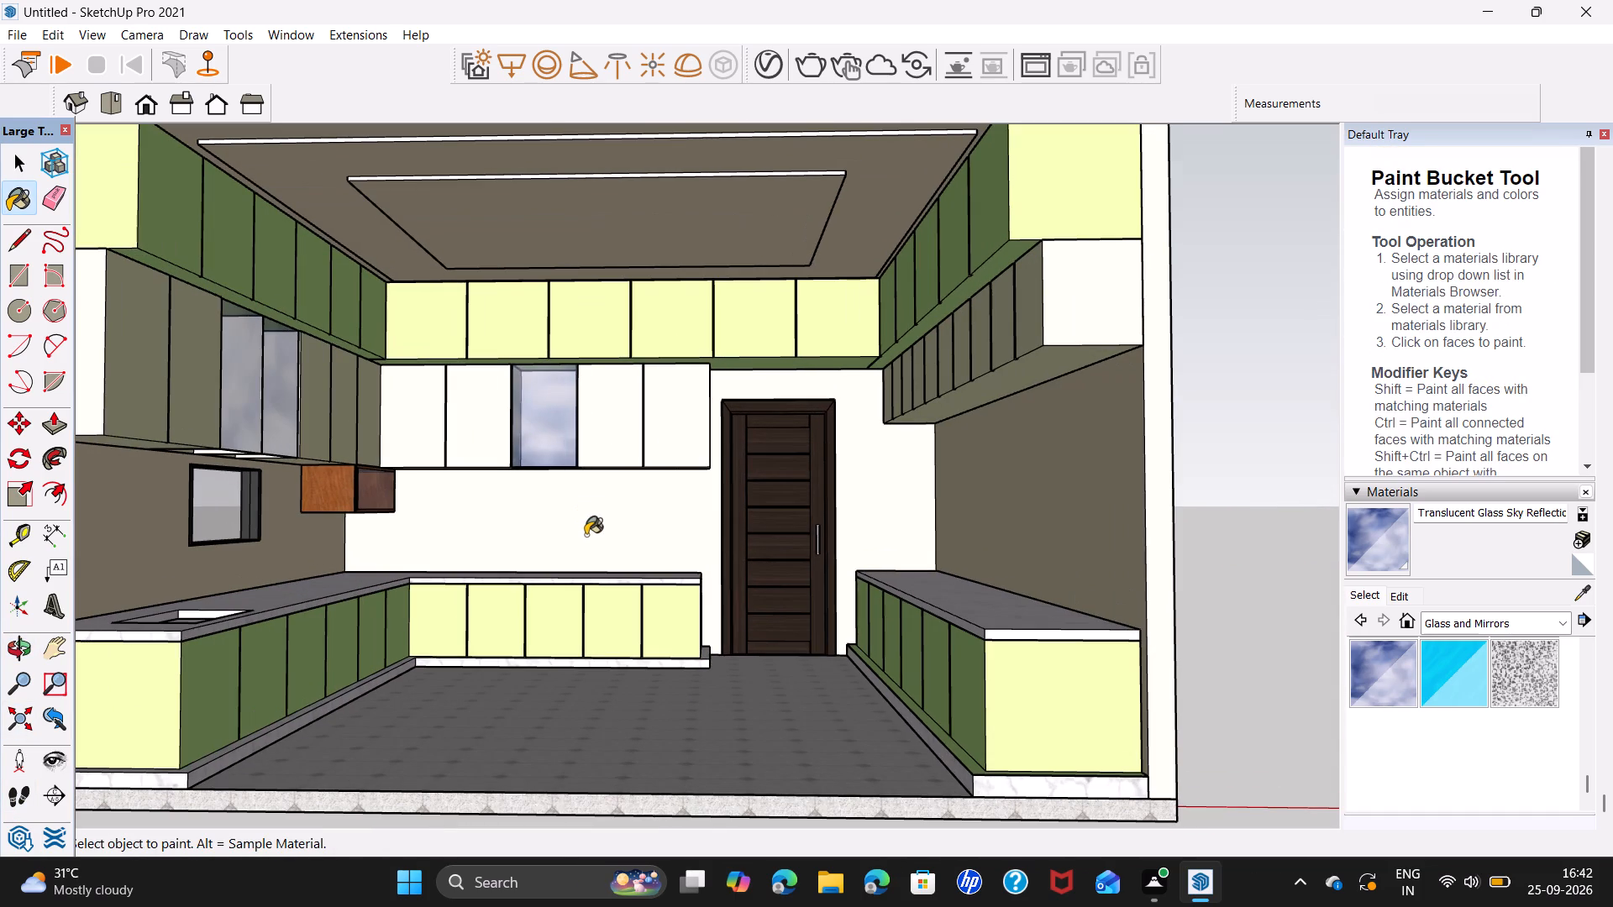
pyautogui.press('space')
pyautogui.scroll(-3, 900, 595)
pyautogui.click(1148, 543)
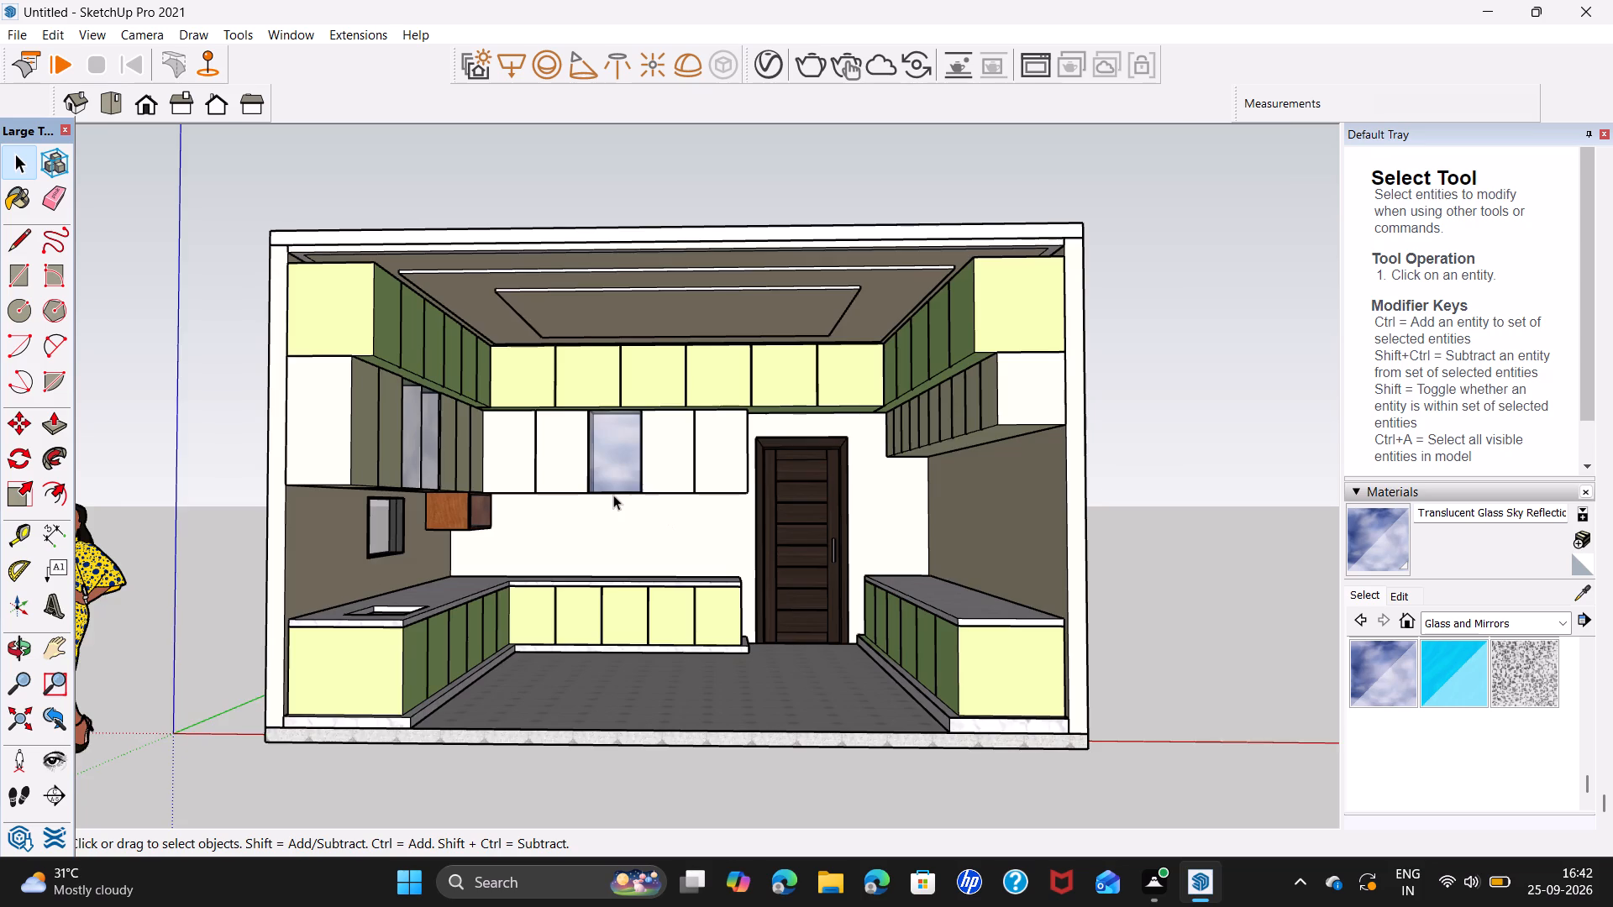
# Examine the whole kitchen from several angles, ending at the long countertop on the wall opposite the window.
pyautogui.scroll(2, 613, 495)
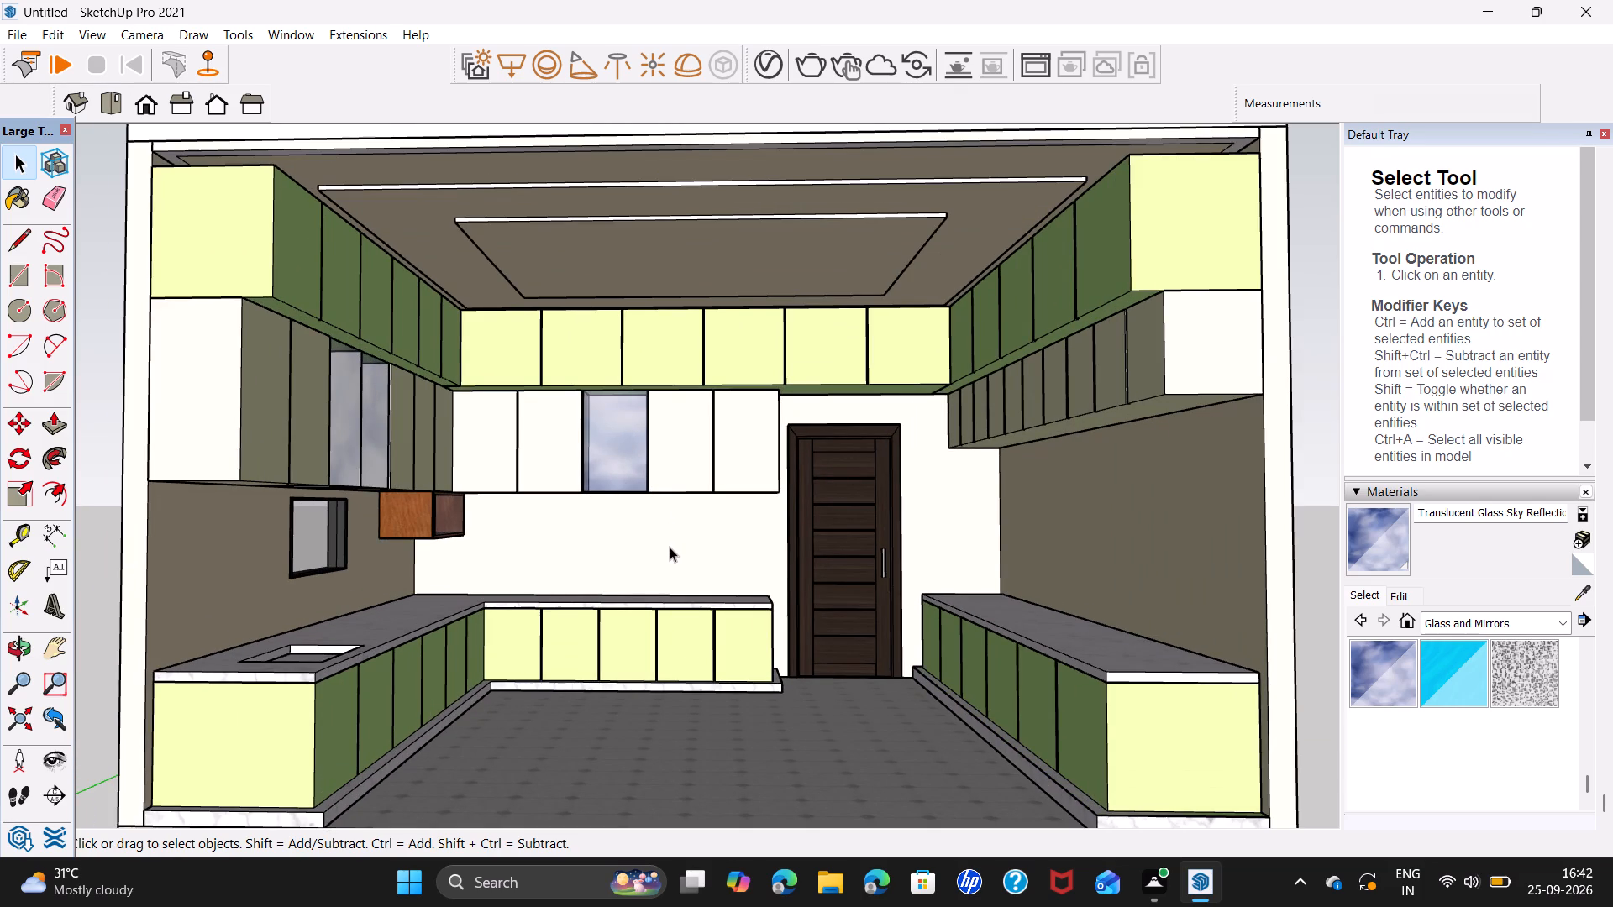
pyautogui.moveTo(670, 547); pyautogui.dragTo(684, 561, button='middle')
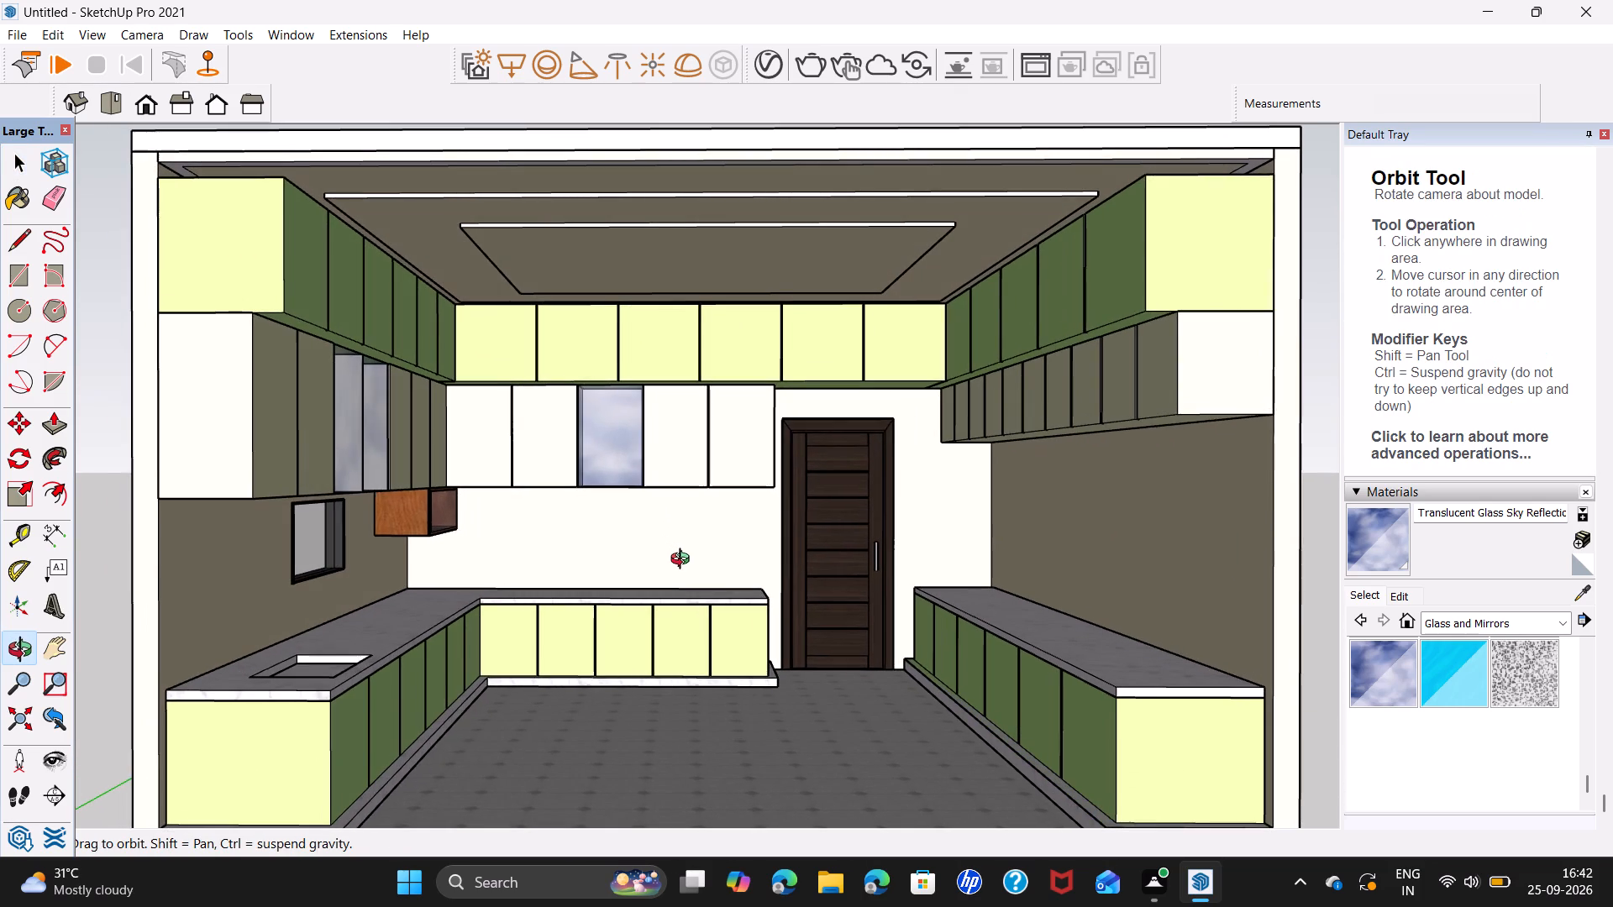
pyautogui.moveTo(684, 561); pyautogui.dragTo(850, 516, button='middle')
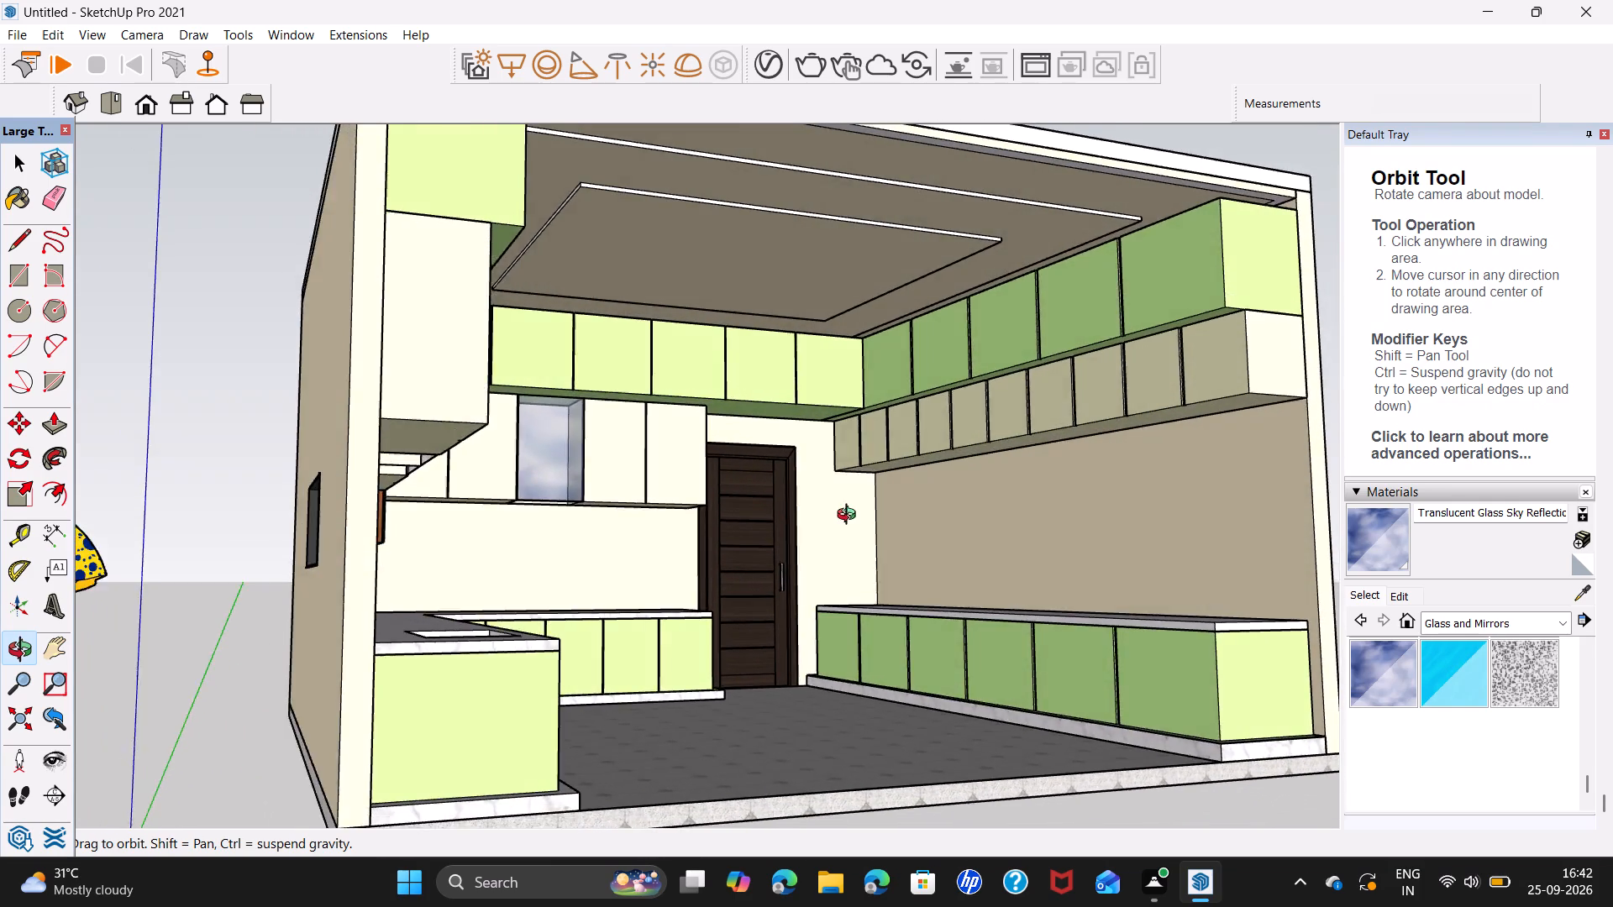
pyautogui.moveTo(850, 516); pyautogui.dragTo(921, 630, button='middle')
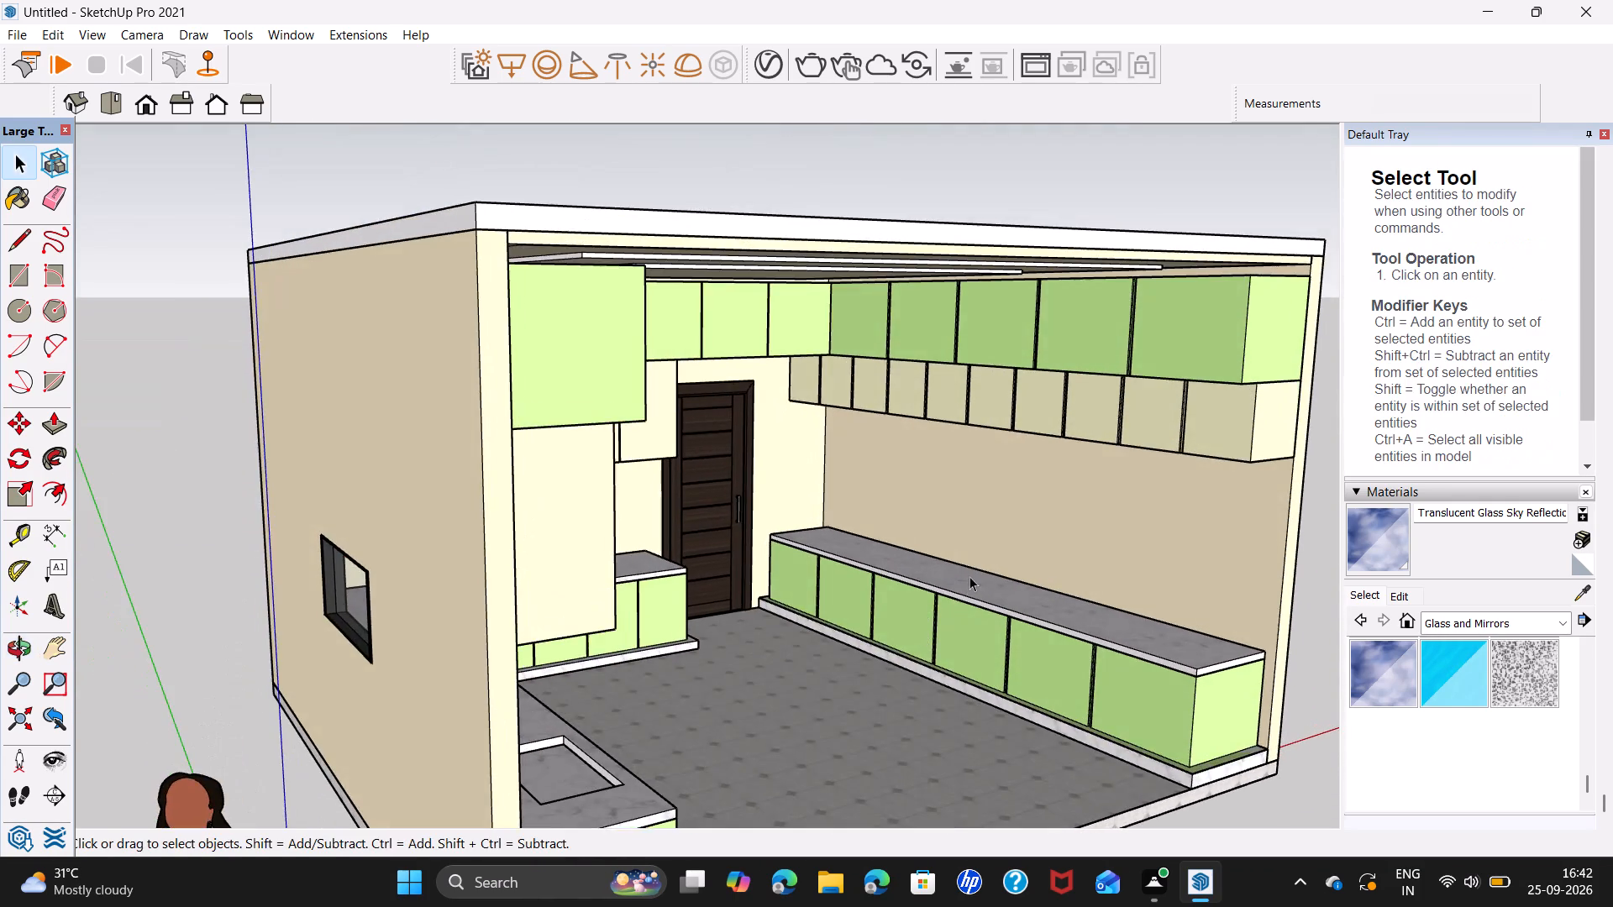
pyautogui.scroll(4, 969, 576)
pyautogui.moveTo(969, 585); pyautogui.dragTo(1014, 601, button='middle')
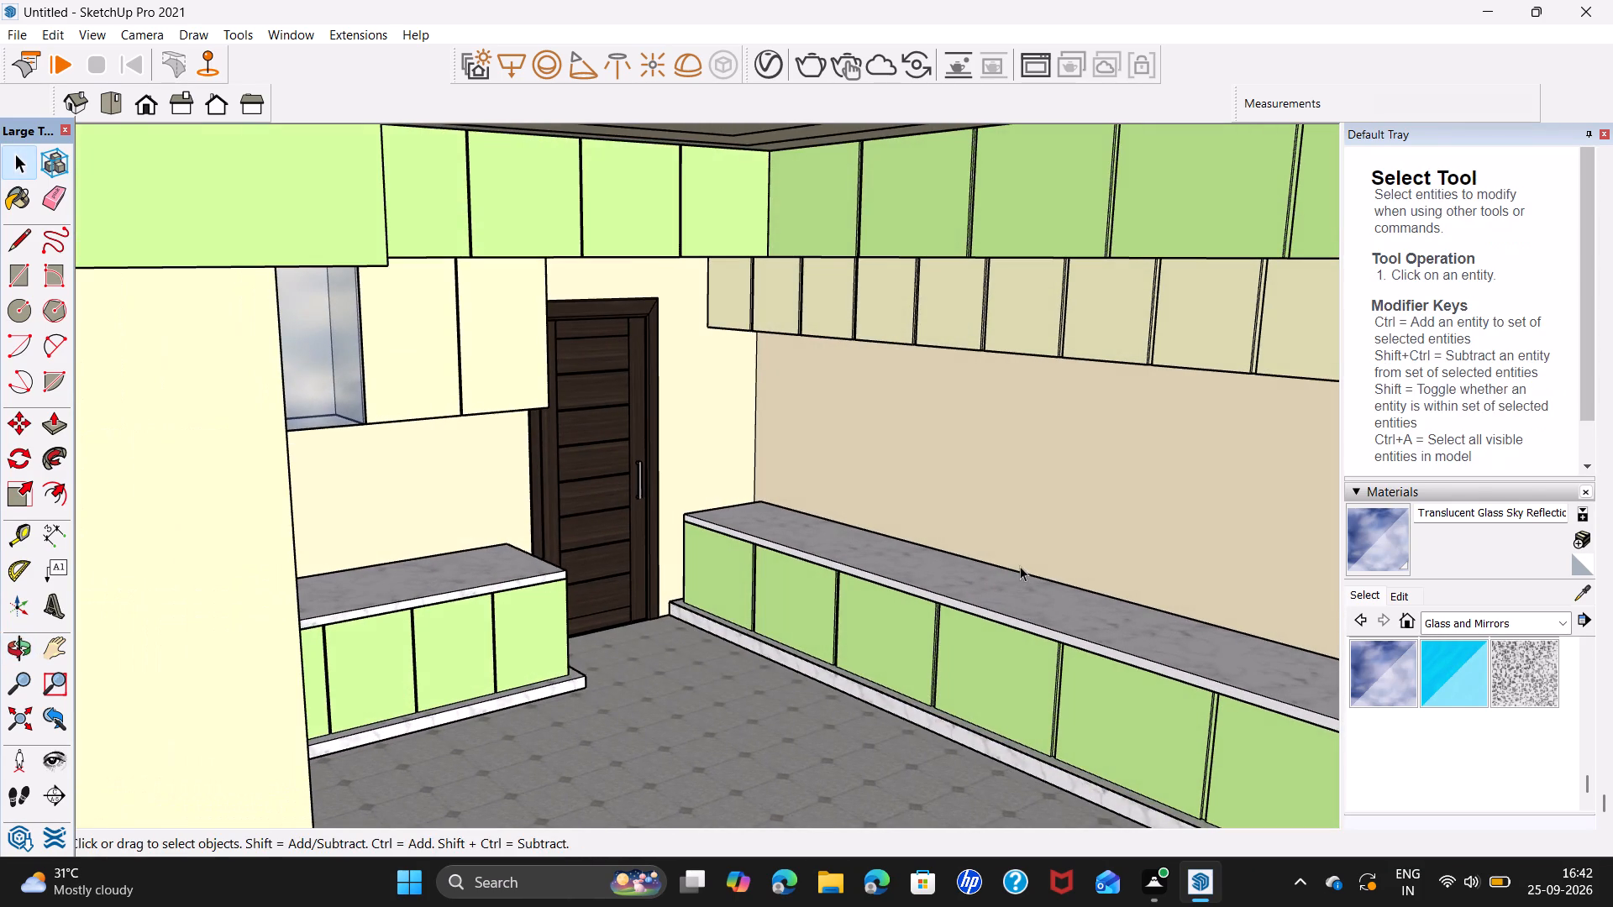
pyautogui.keyDown('shift'); pyautogui.moveTo(1021, 565); pyautogui.dragTo(813, 506, button='middle'); pyautogui.keyUp('shift')
pyautogui.scroll(1, 883, 531)
pyautogui.moveTo(899, 564); pyautogui.dragTo(927, 580, button='middle')
pyautogui.scroll(1, 926, 578)
pyautogui.moveTo(927, 580); pyautogui.dragTo(934, 612, button='middle')
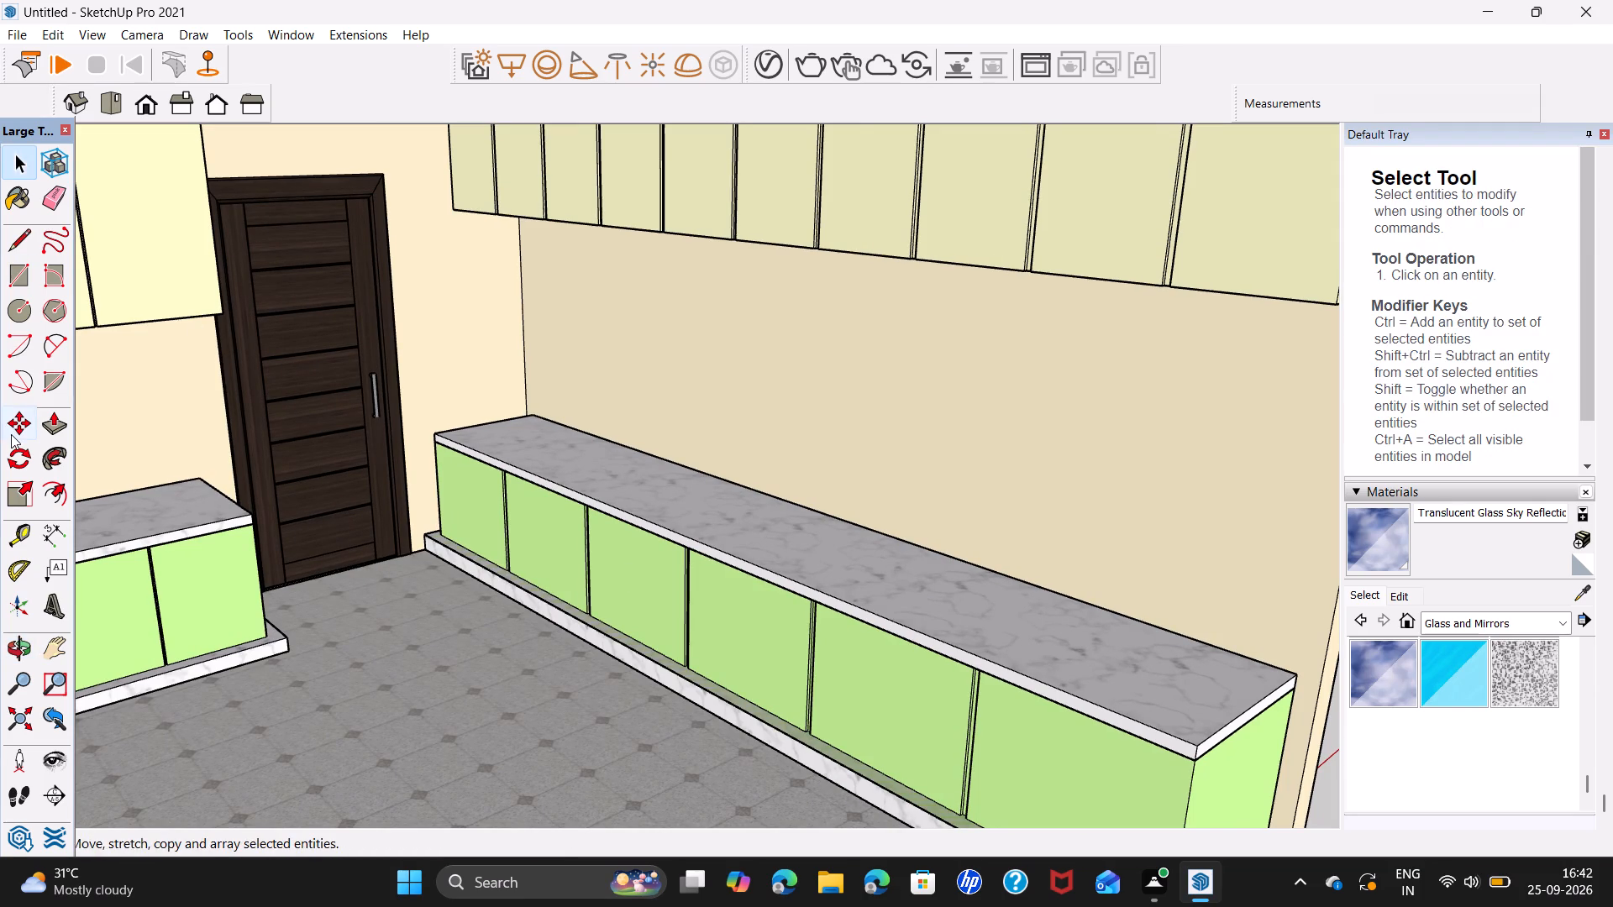
# Import the utensils3 model from Downloads and place it on the long countertop in the corner beside the door.
pyautogui.click(6, 26)
pyautogui.click(131, 380)
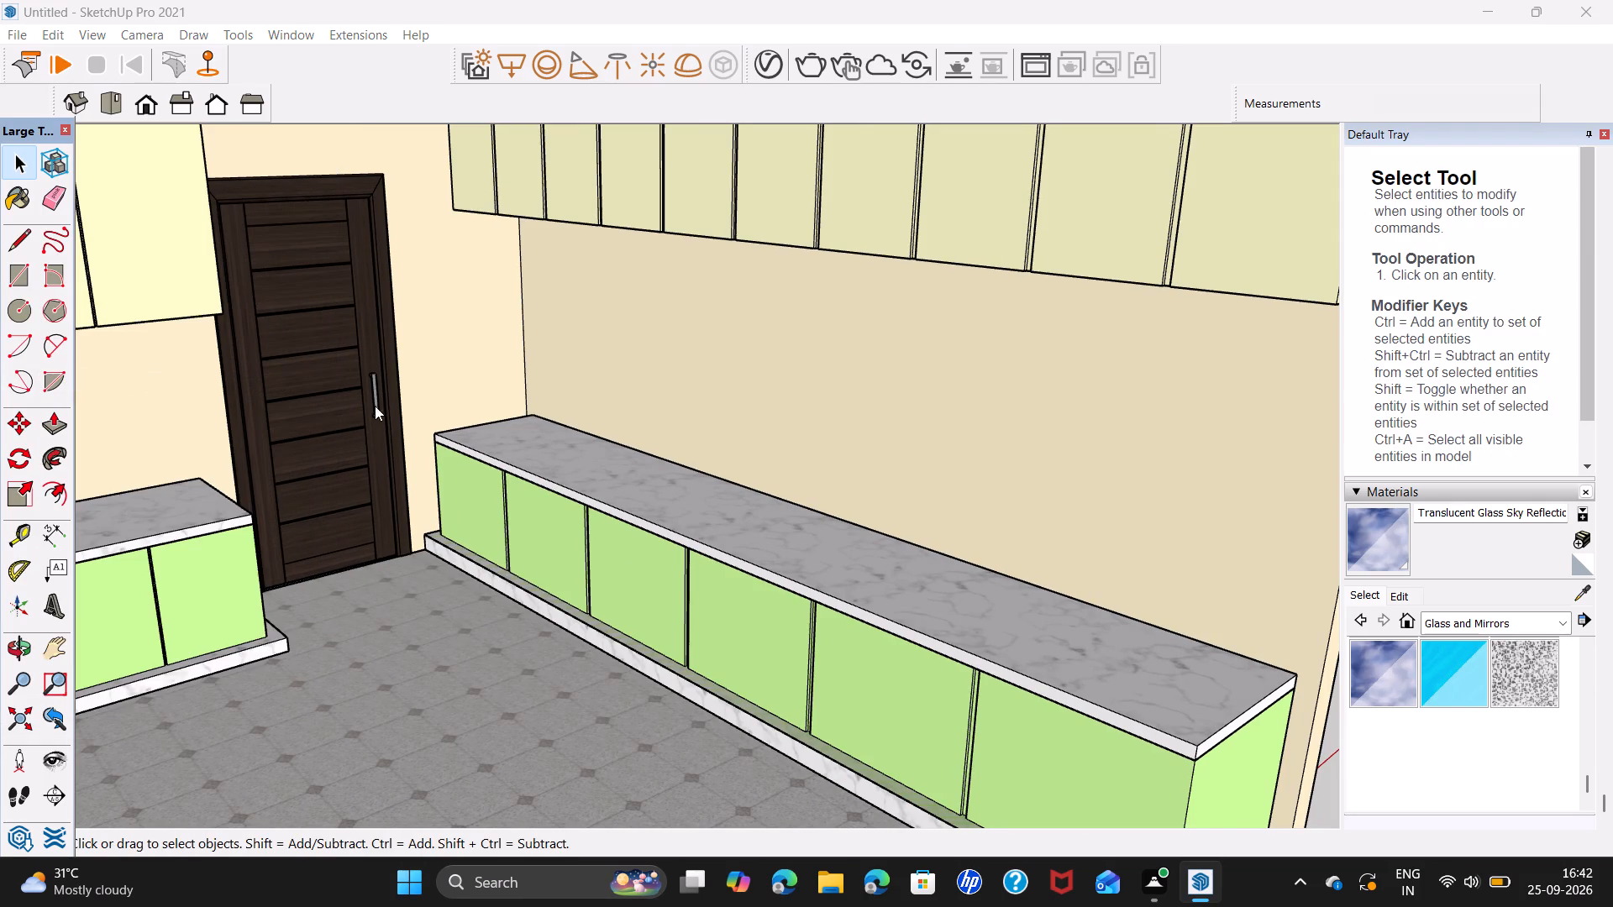
pyautogui.scroll(-2, 278, 311)
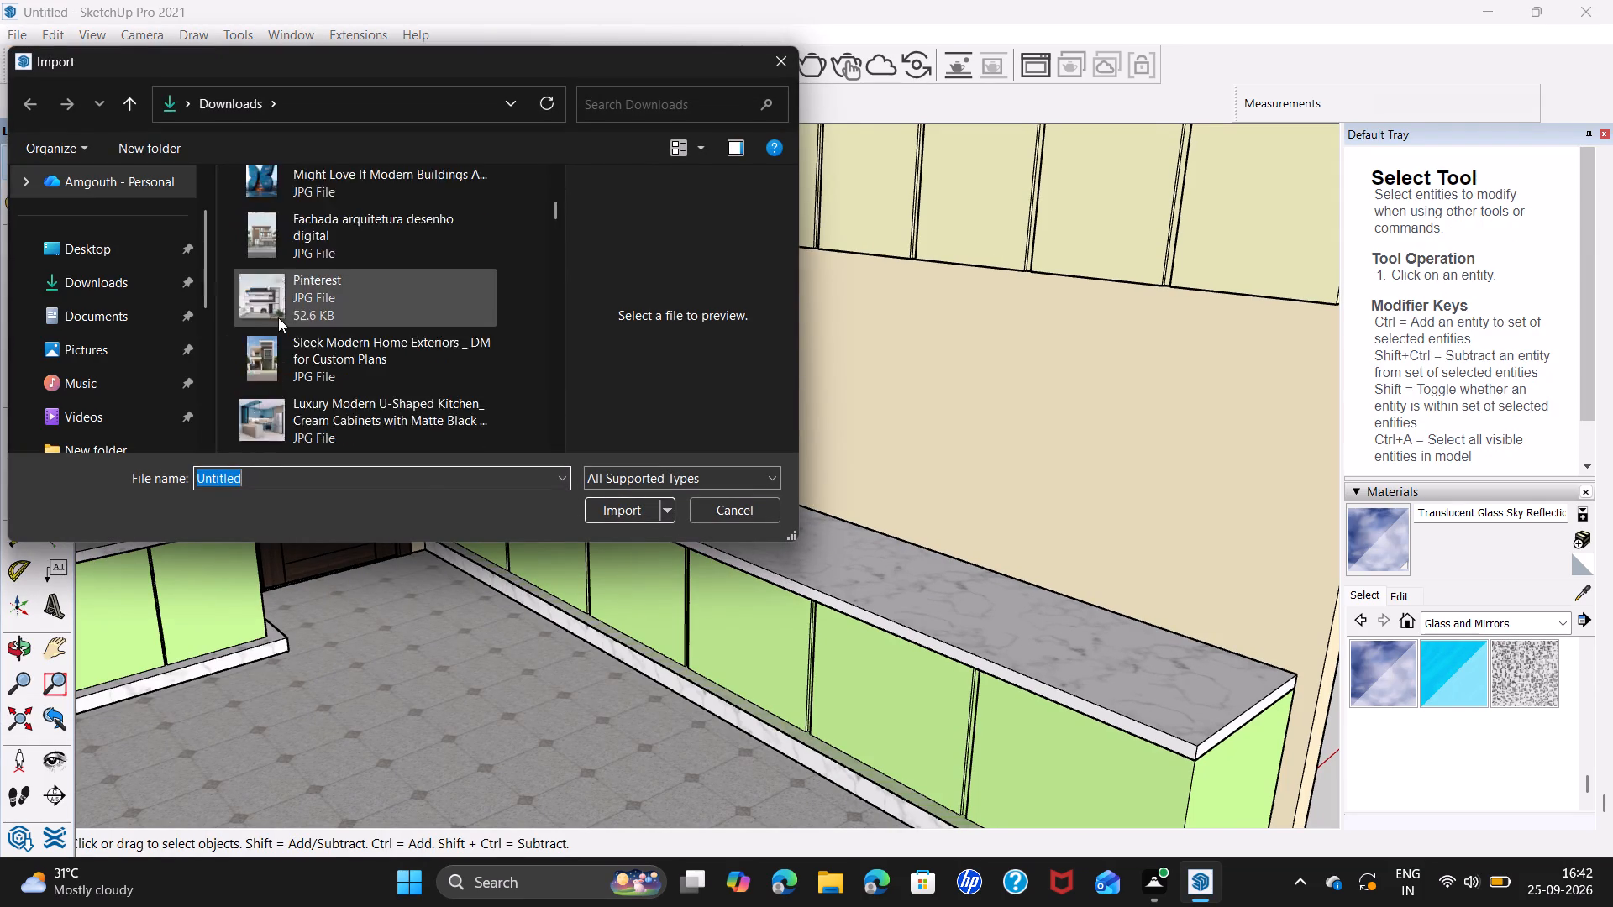
pyautogui.scroll(-6, 278, 317)
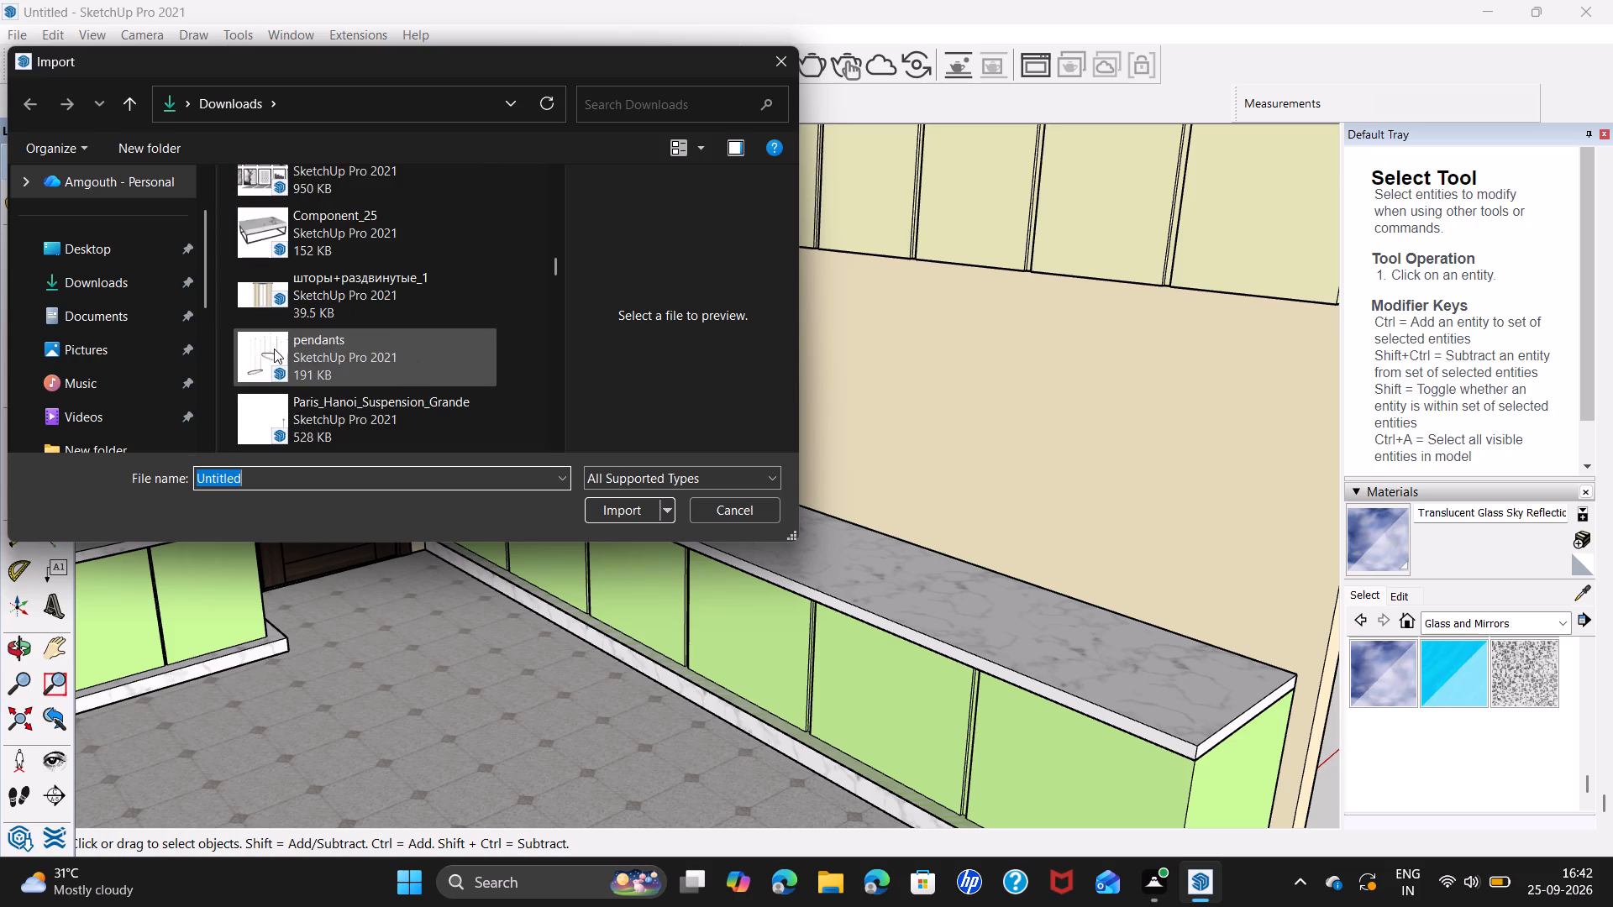
pyautogui.scroll(-2, 274, 349)
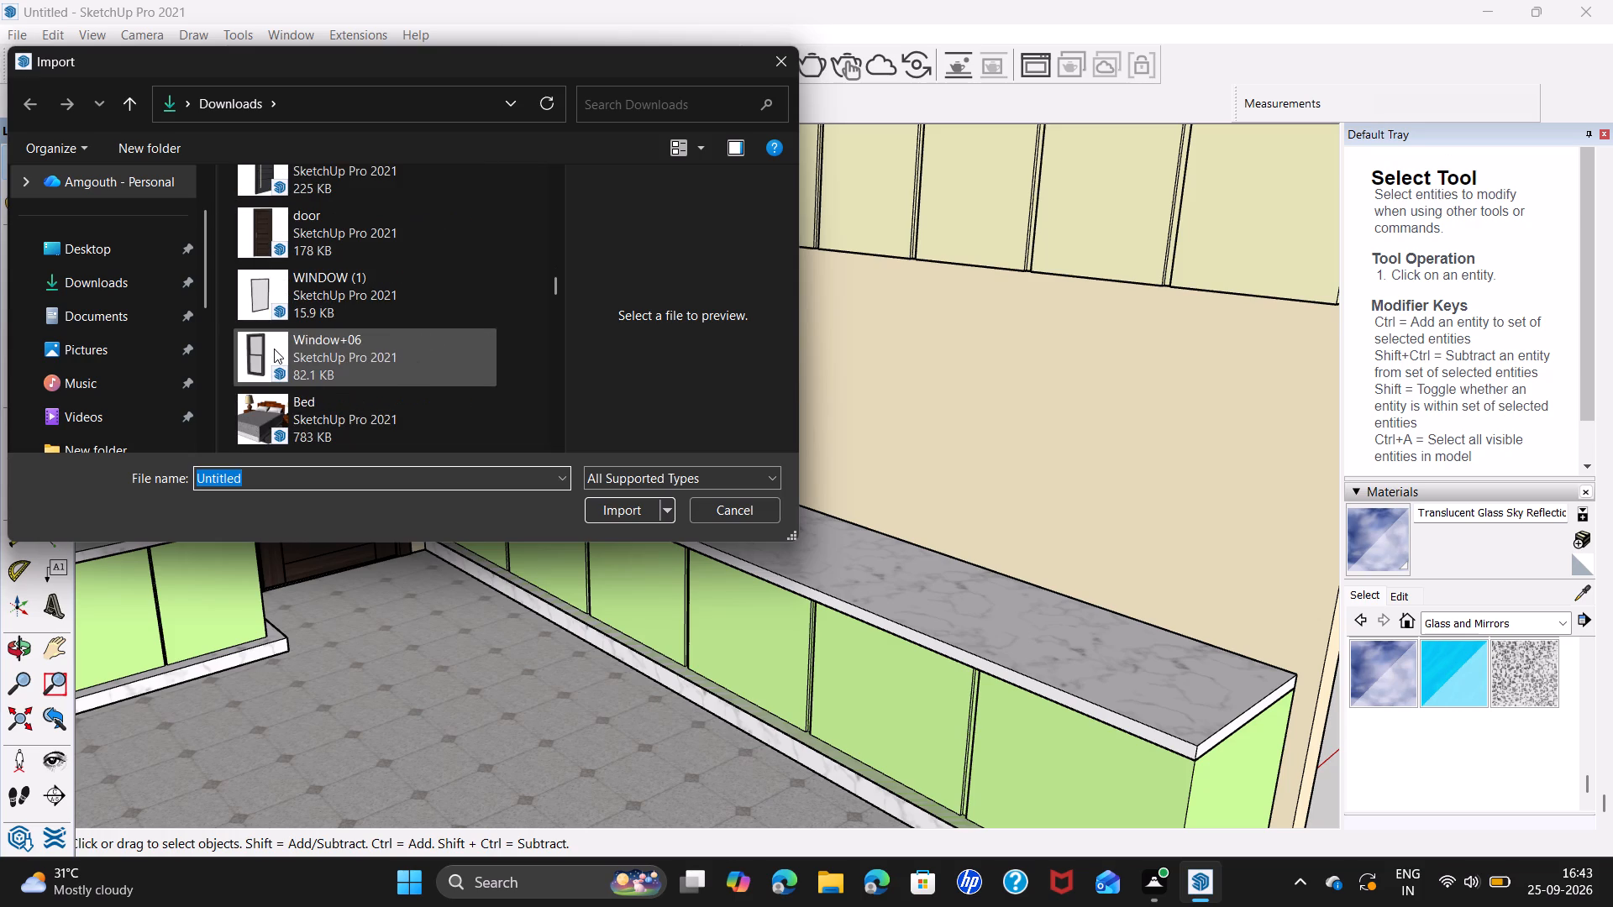
pyautogui.scroll(-2, 274, 349)
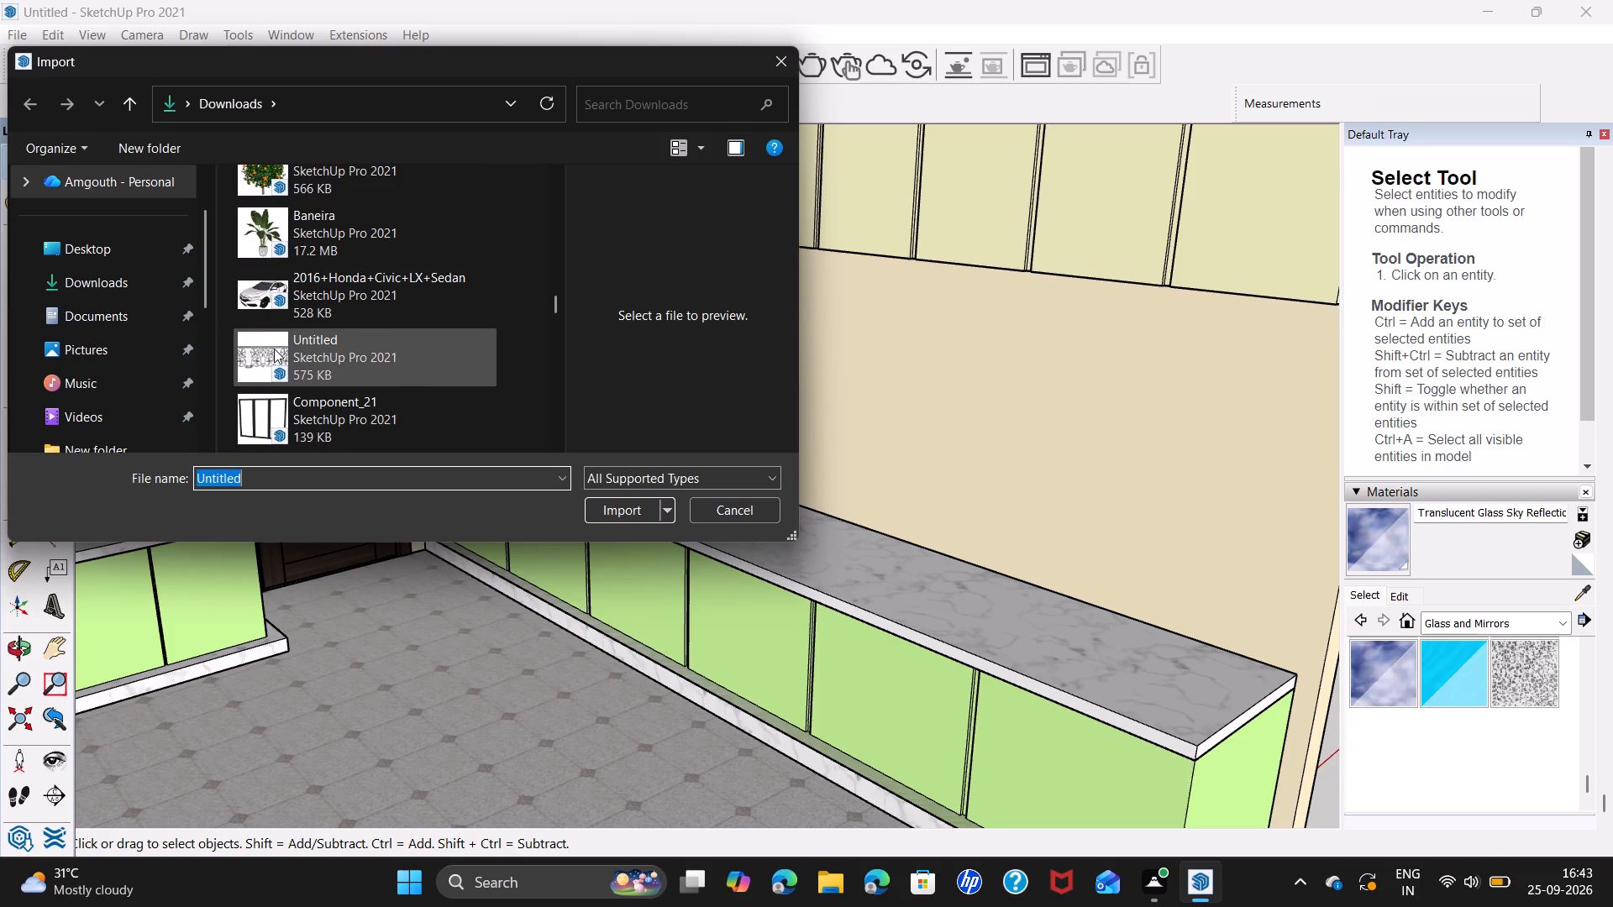
pyautogui.scroll(-1, 247, 296)
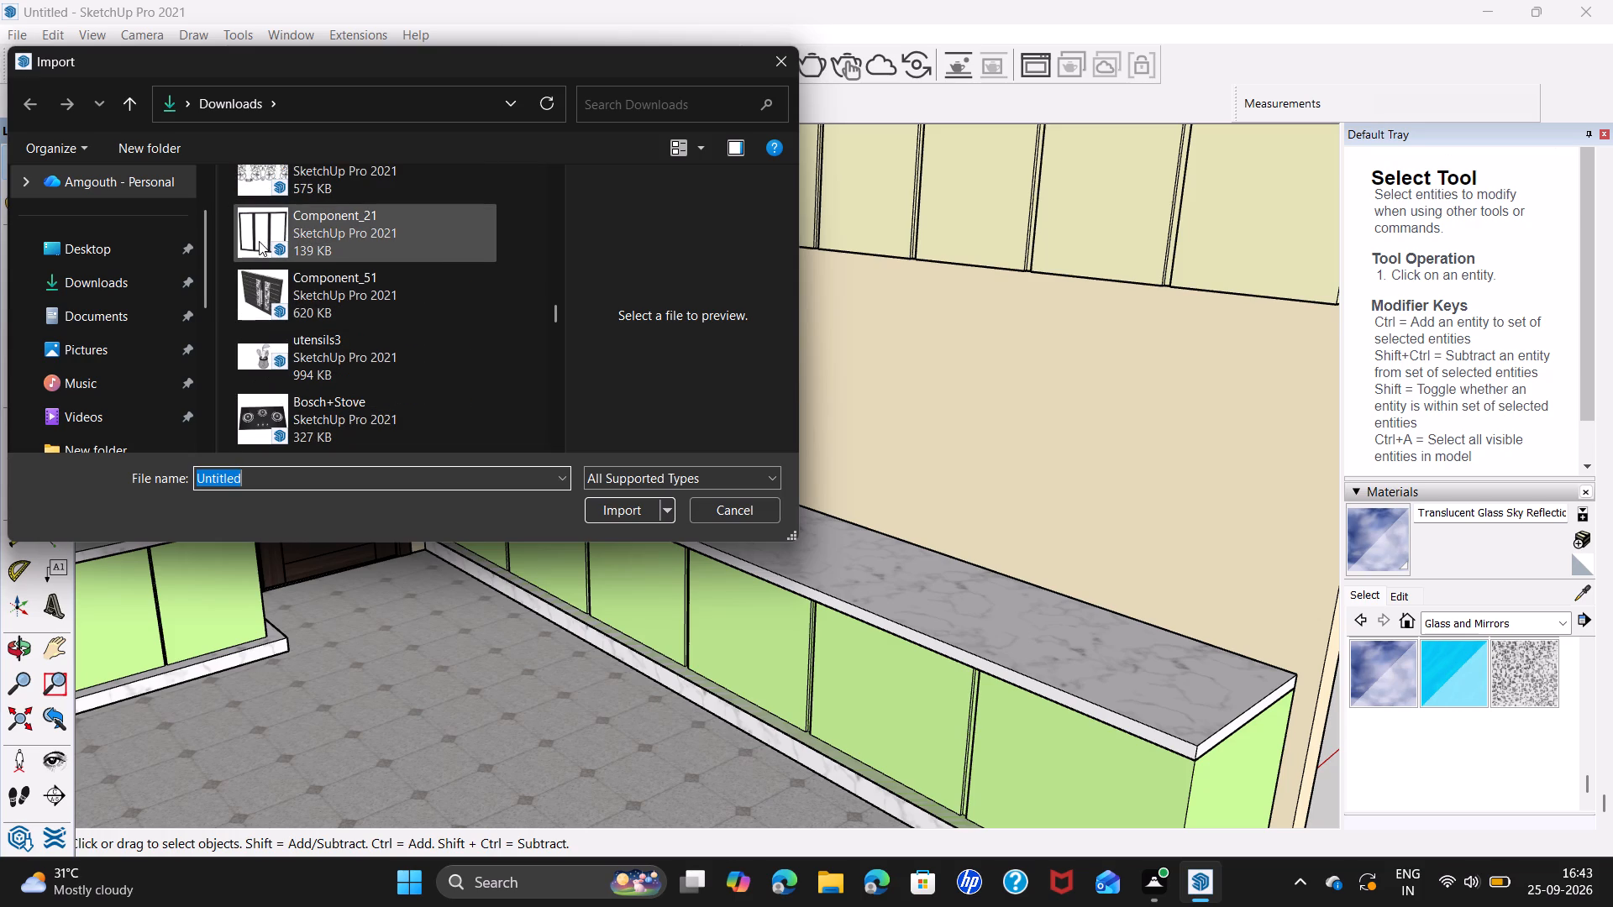
pyautogui.click(265, 360)
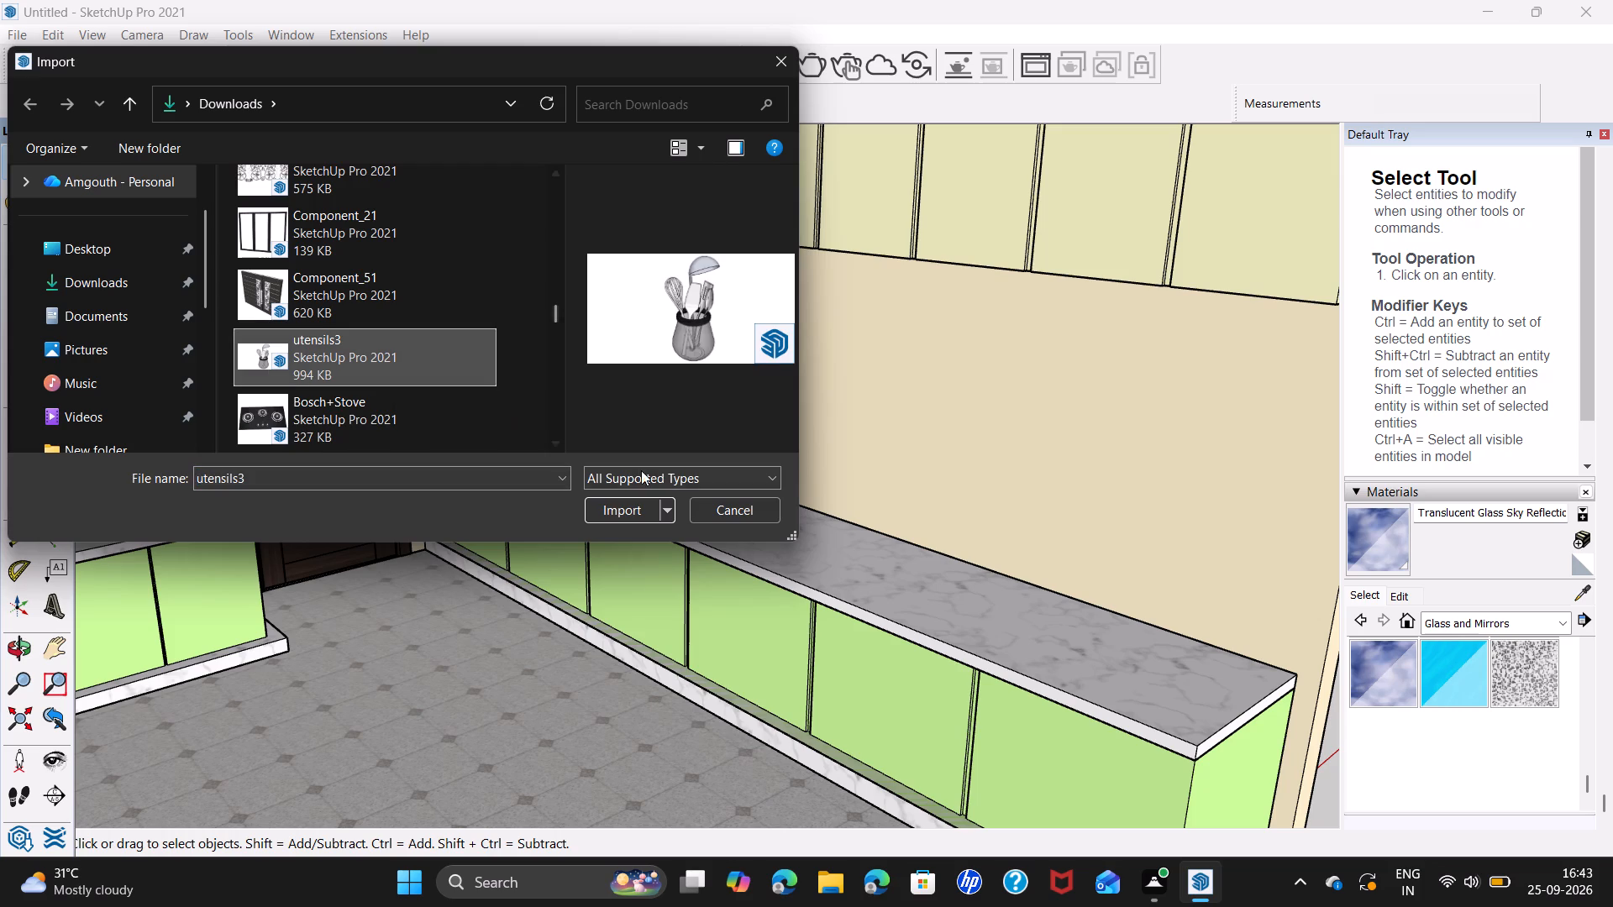
pyautogui.click(648, 511)
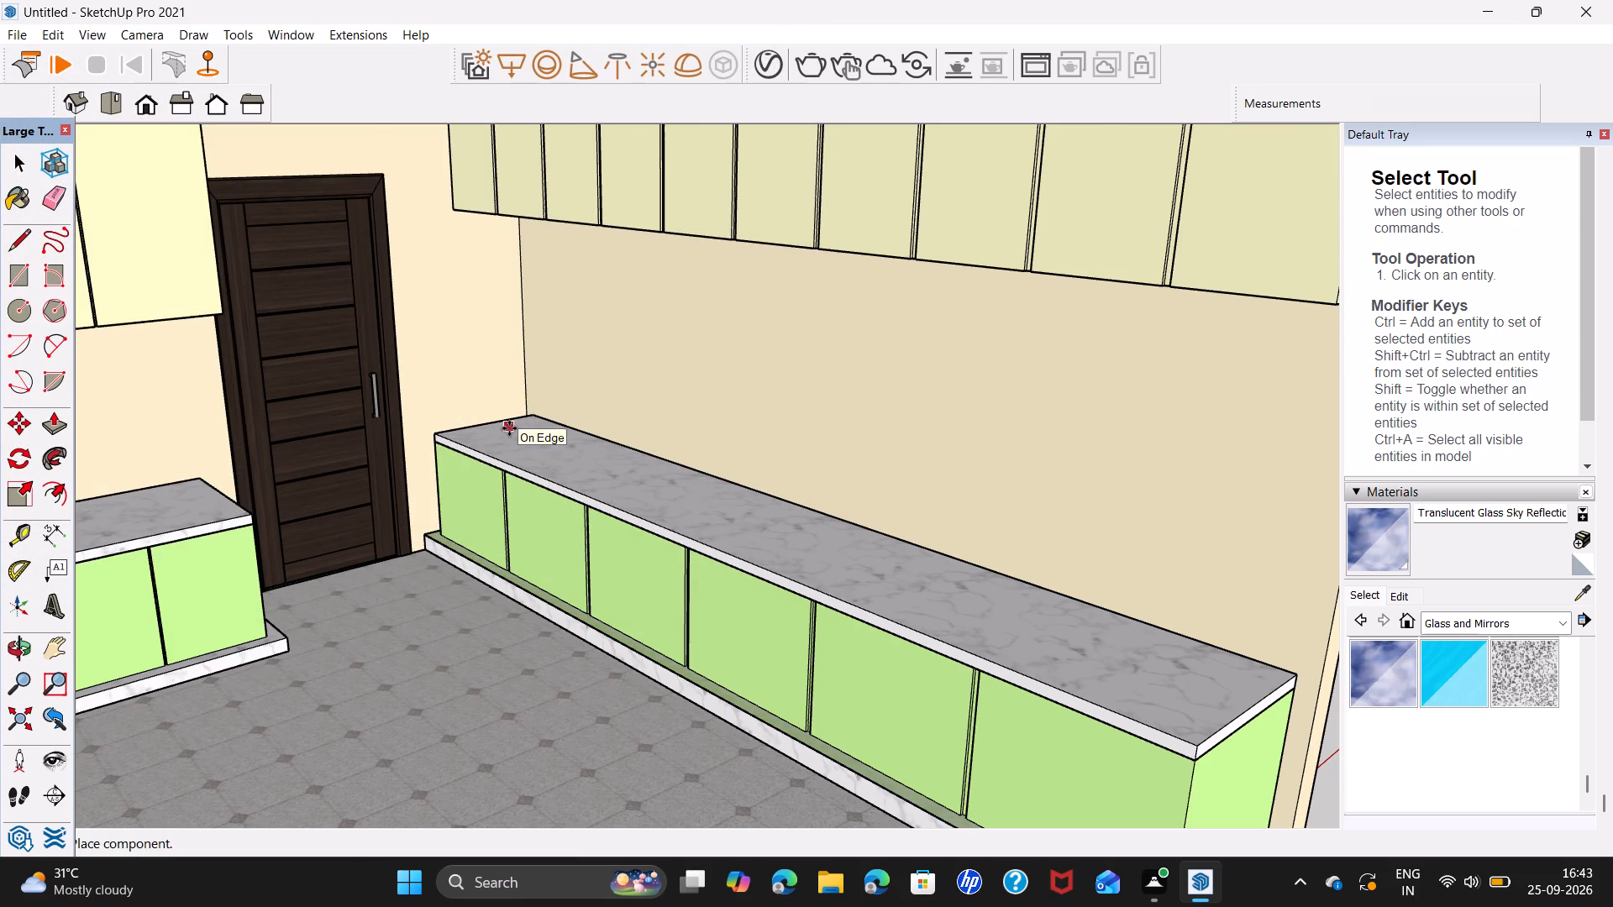
pyautogui.scroll(6, 509, 431)
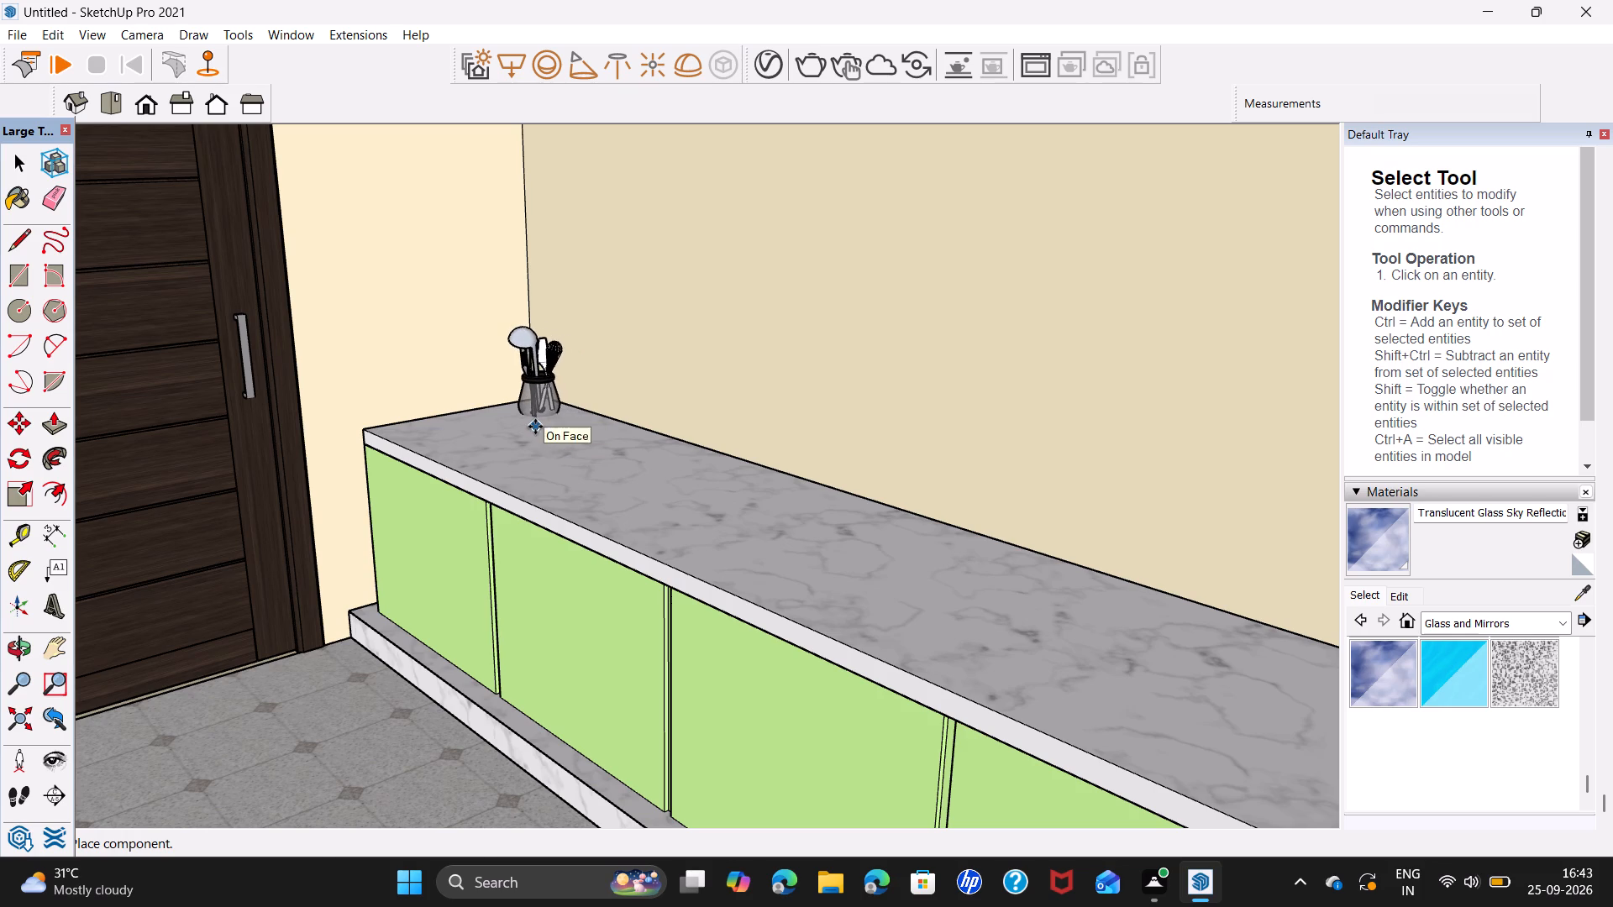
pyautogui.click(535, 427)
# Raise the utensil jar about 3/4" so its base rests on the marble countertop.
pyautogui.scroll(12, 535, 427)
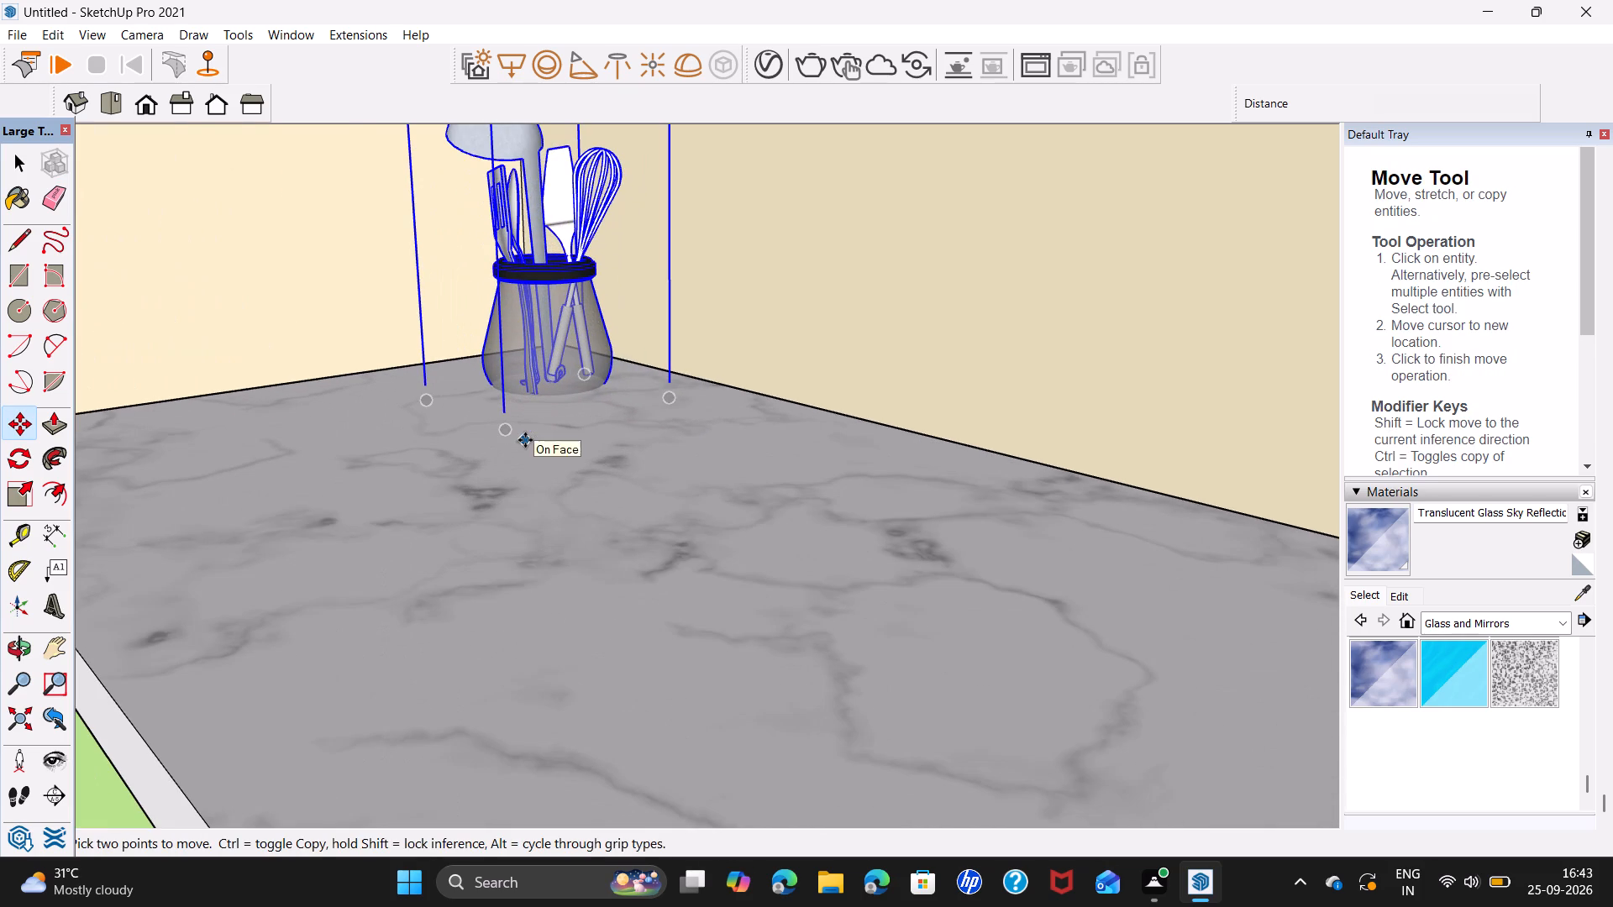
pyautogui.click(504, 433)
pyautogui.click(503, 415)
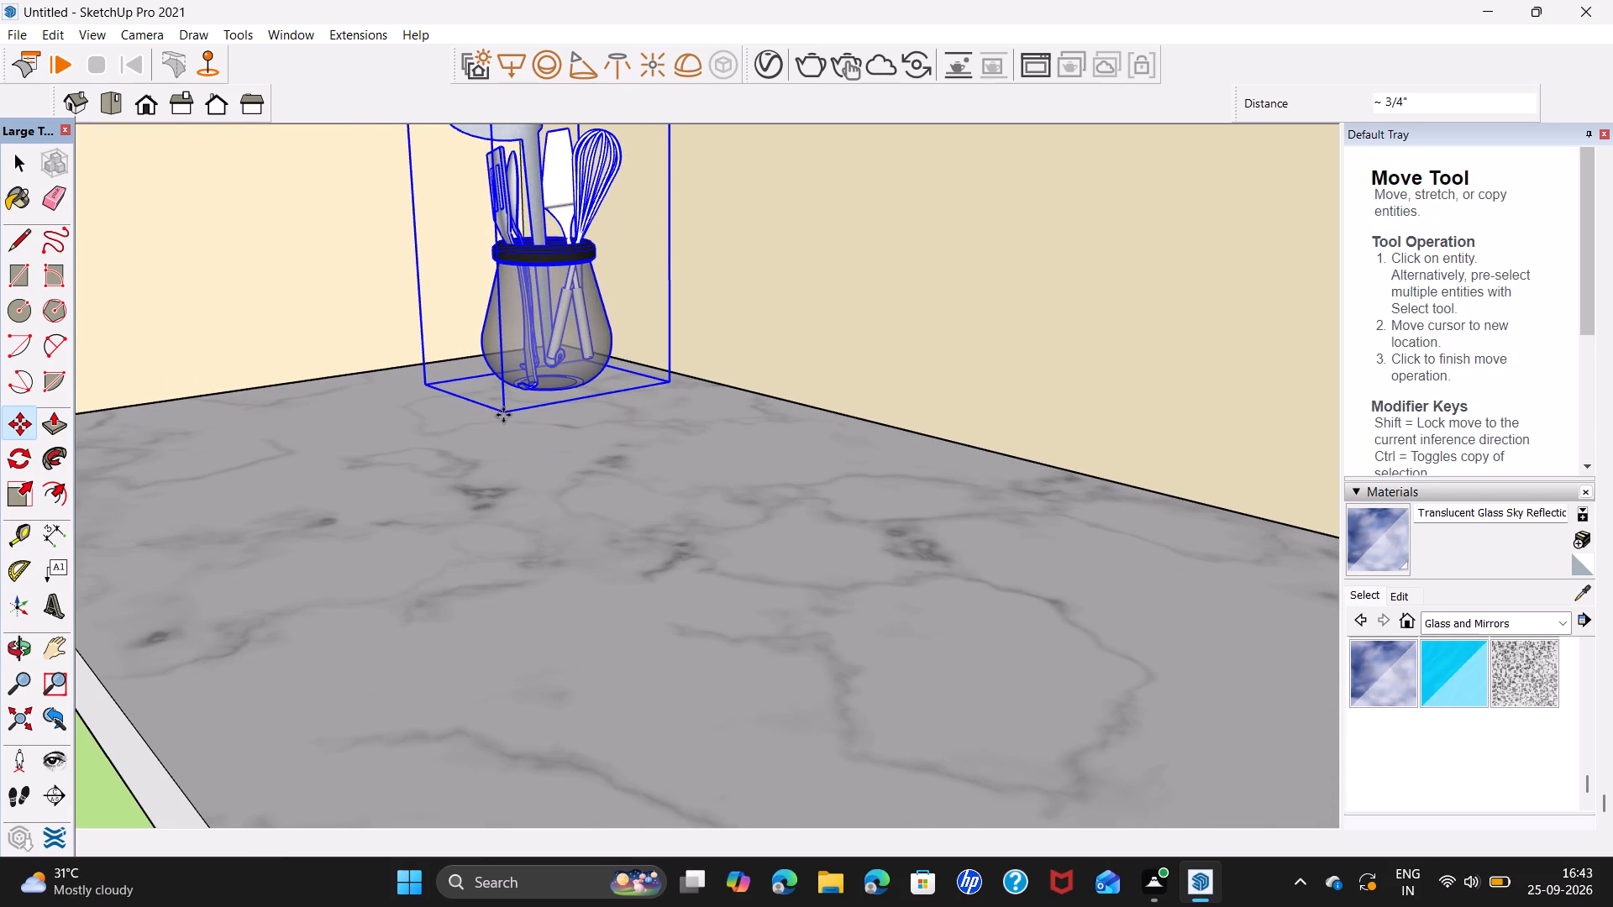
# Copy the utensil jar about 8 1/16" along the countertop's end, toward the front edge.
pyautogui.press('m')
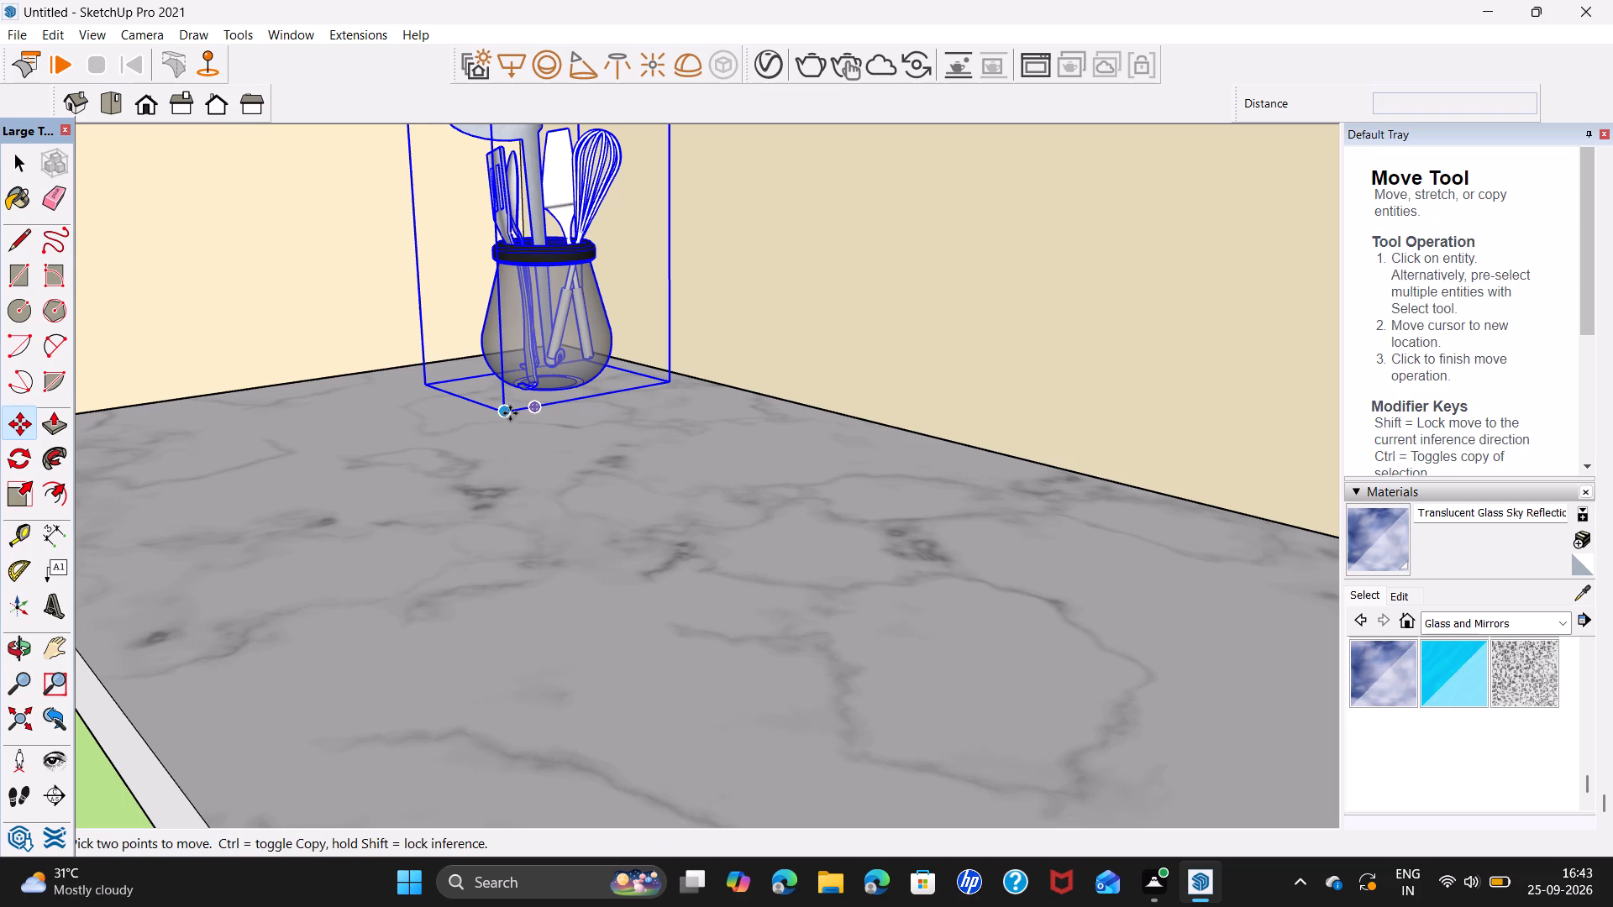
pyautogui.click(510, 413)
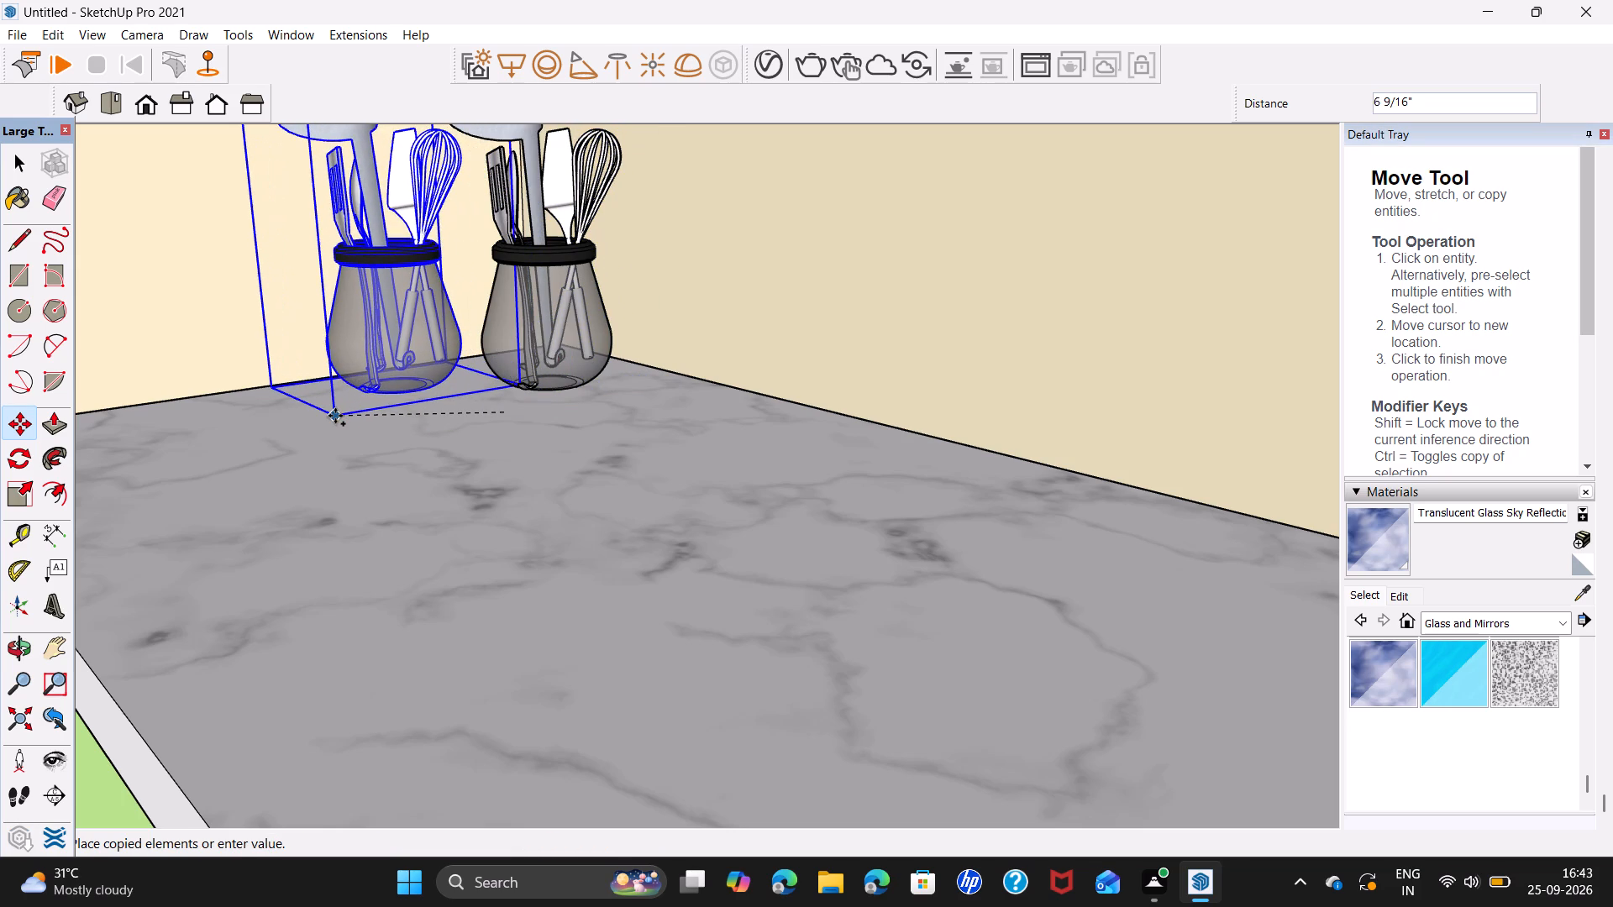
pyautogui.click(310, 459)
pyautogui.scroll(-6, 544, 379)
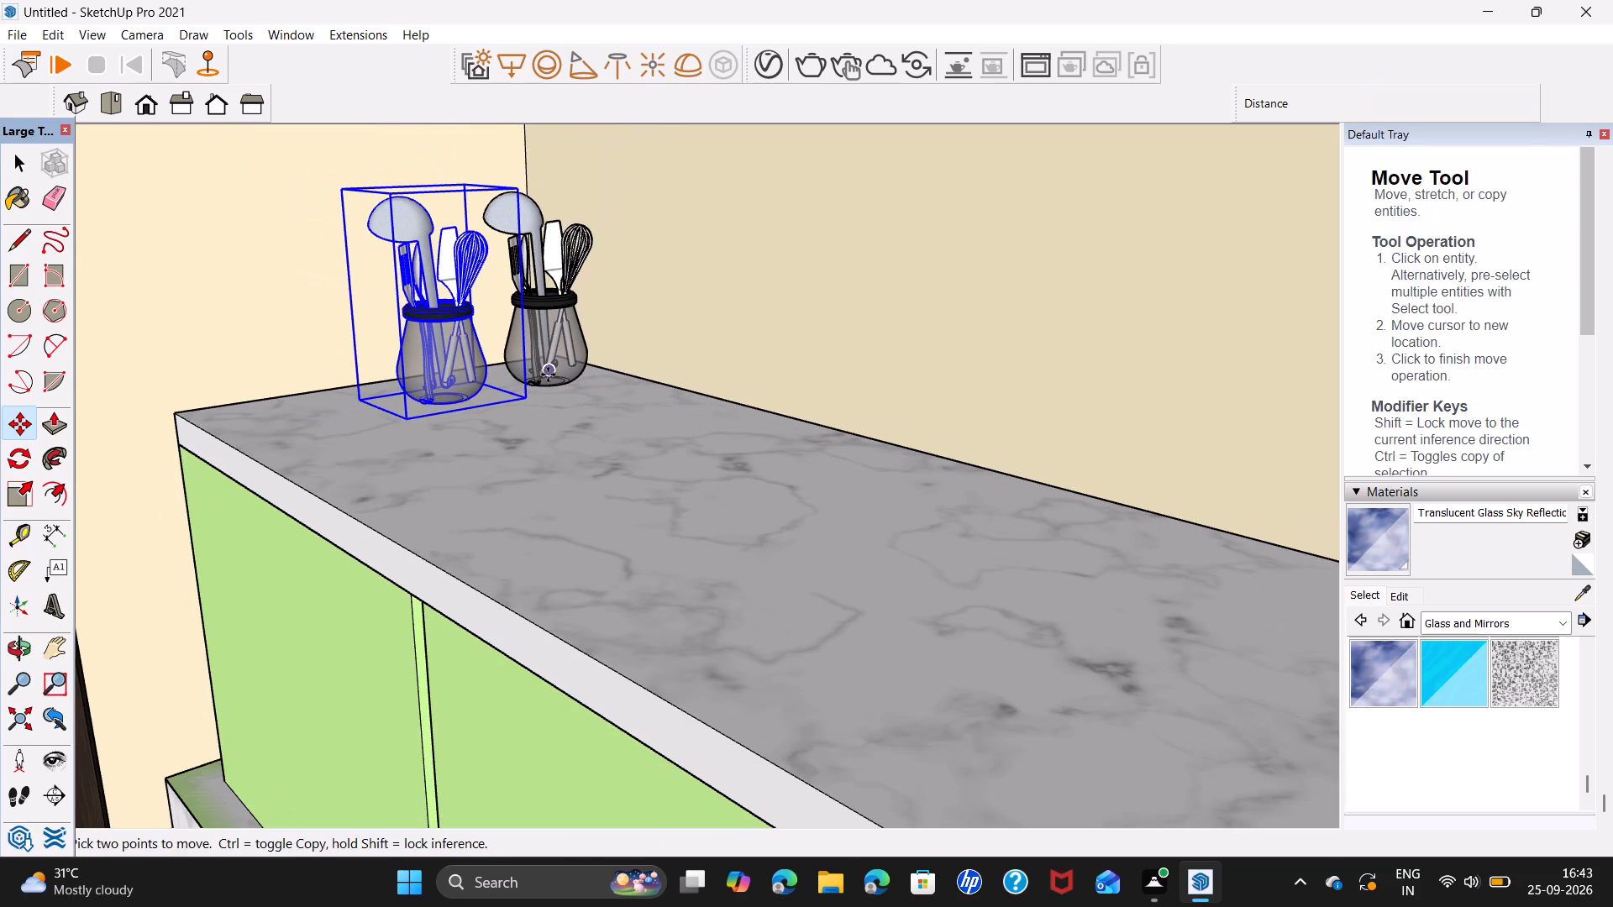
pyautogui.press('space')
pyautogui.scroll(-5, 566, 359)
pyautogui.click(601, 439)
# Scale the original utensil jar in the countertop corner uniformly by 1.50.
pyautogui.scroll(-8, 606, 442)
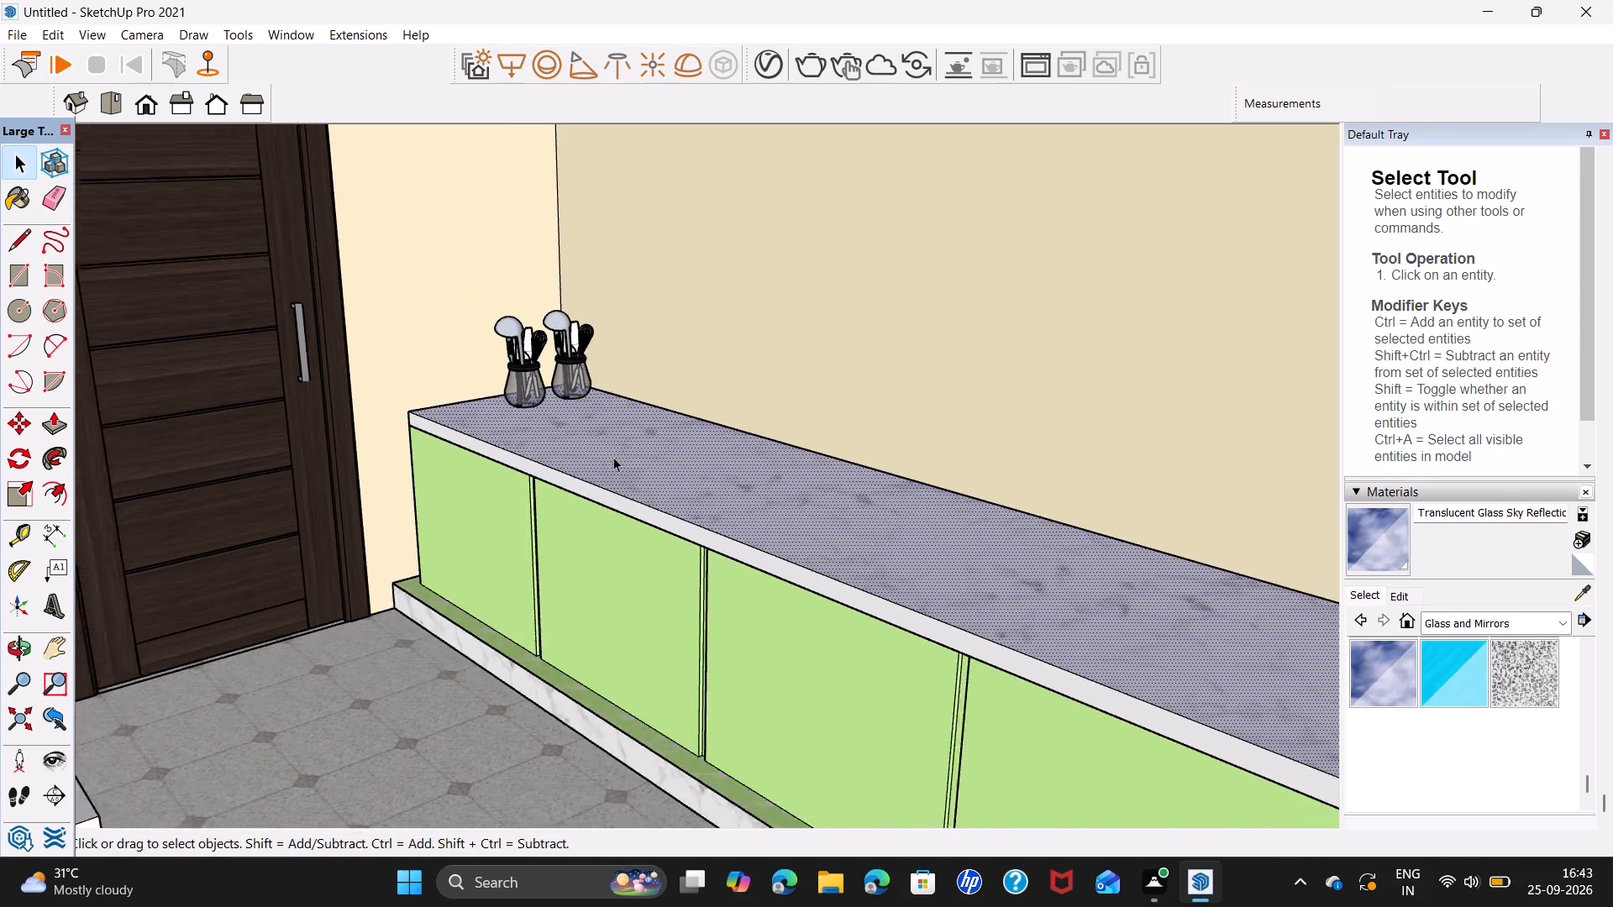
pyautogui.scroll(-4, 613, 457)
pyautogui.scroll(-4, 956, 460)
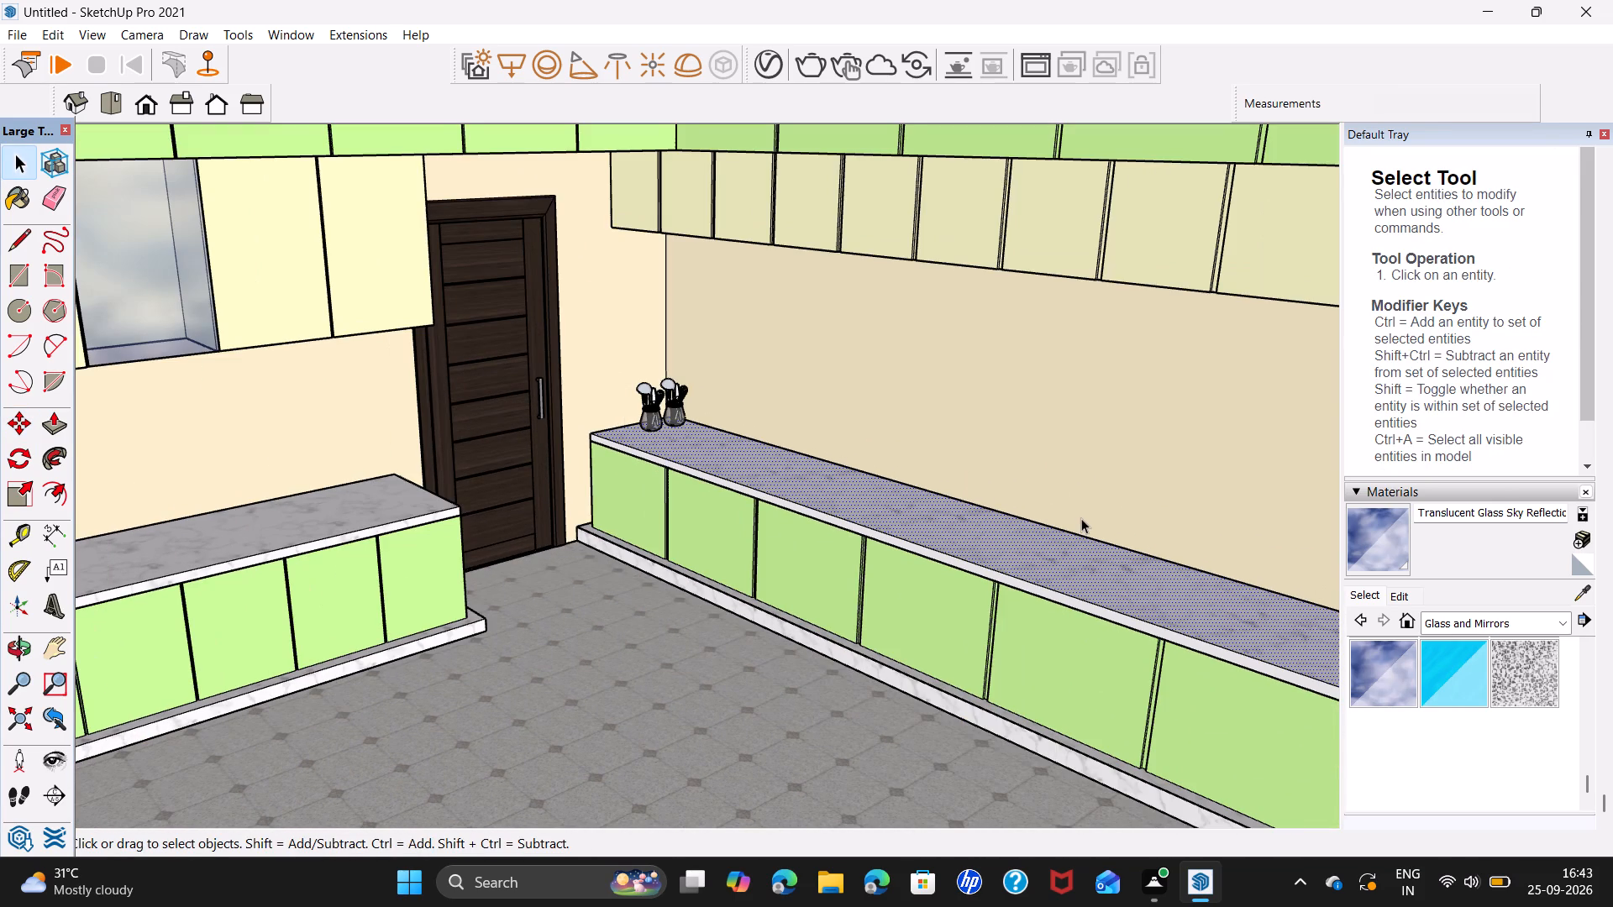
pyautogui.moveTo(1081, 518); pyautogui.dragTo(722, 451, button='middle')
pyautogui.click(1156, 474)
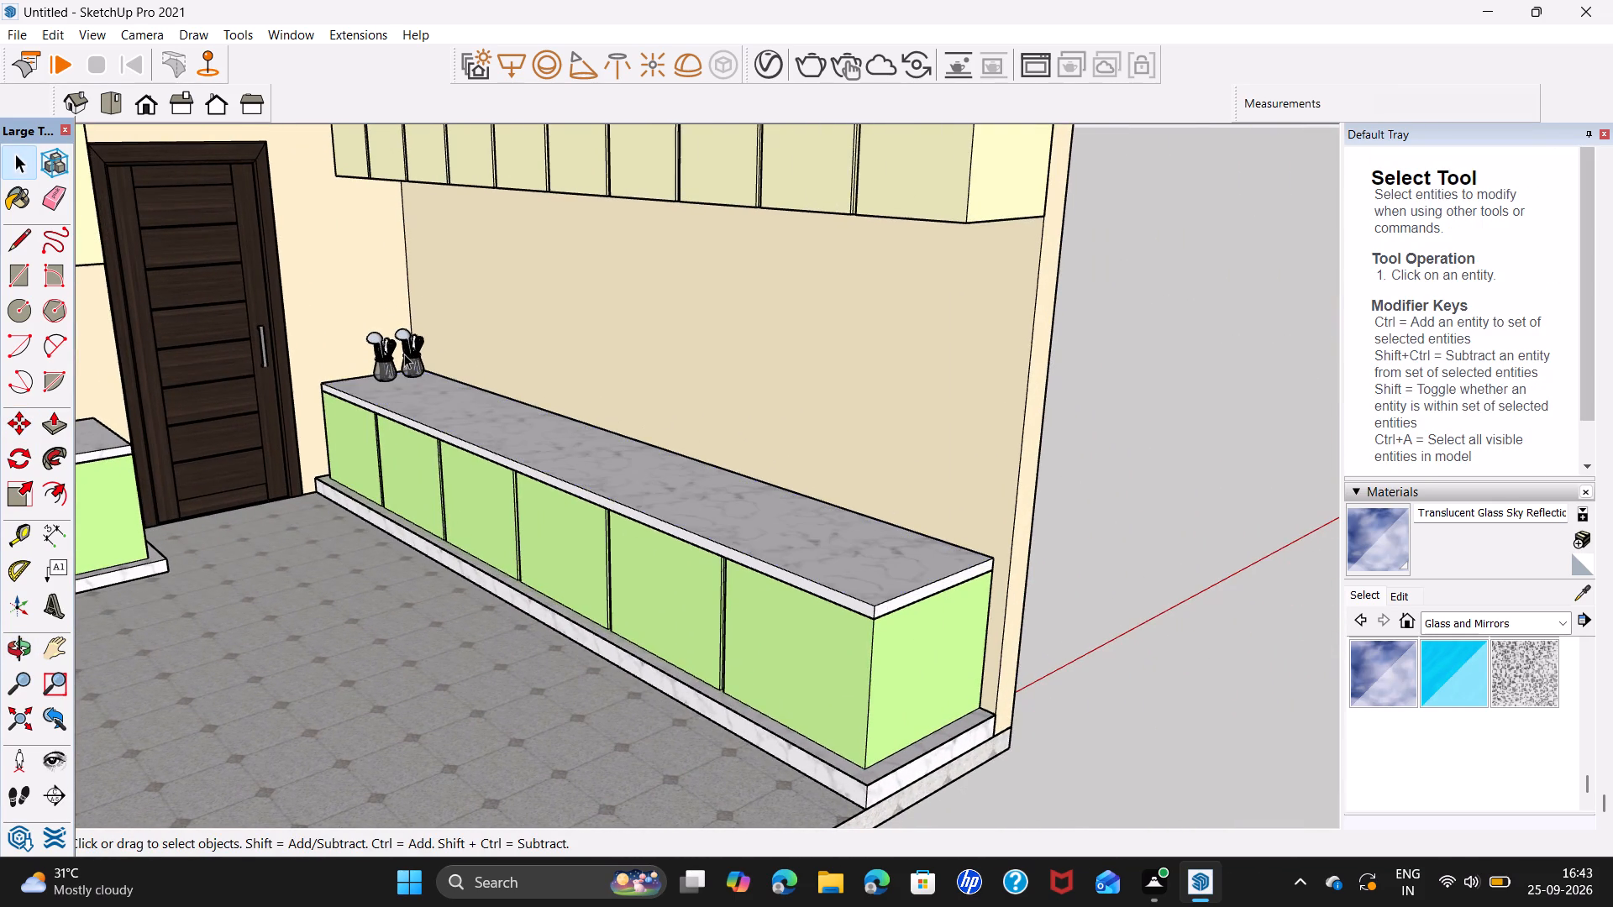
pyautogui.scroll(12, 404, 354)
pyautogui.click(420, 375)
pyautogui.press('s')
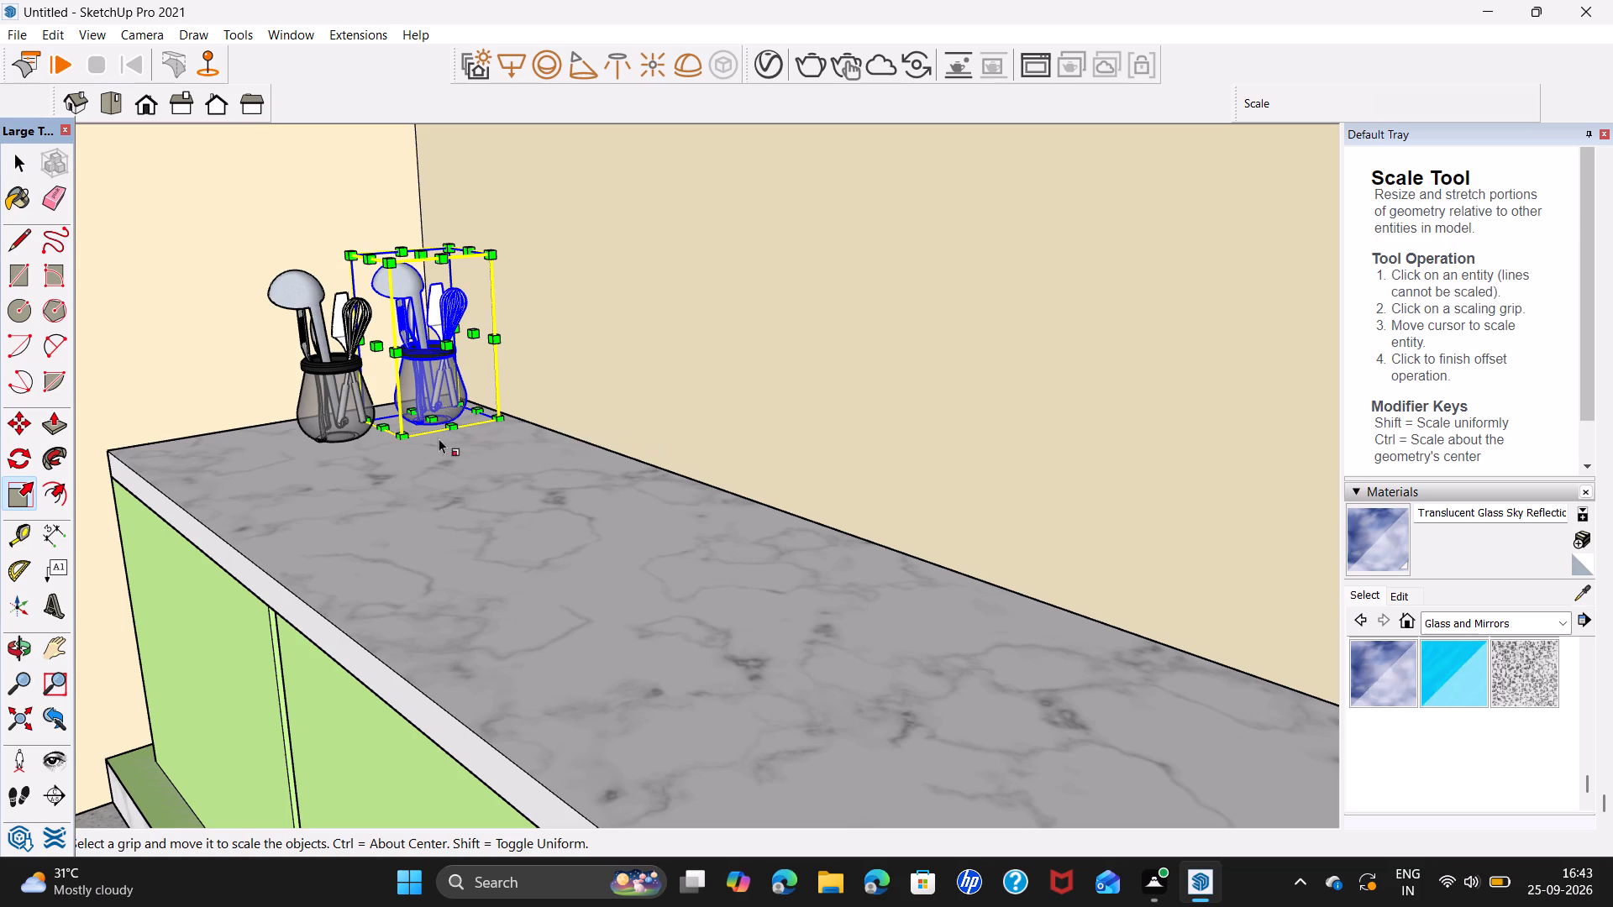
pyautogui.moveTo(410, 443); pyautogui.dragTo(394, 458)
pyautogui.moveTo(394, 458); pyautogui.dragTo(374, 481)
pyautogui.moveTo(402, 433); pyautogui.dragTo(340, 483)
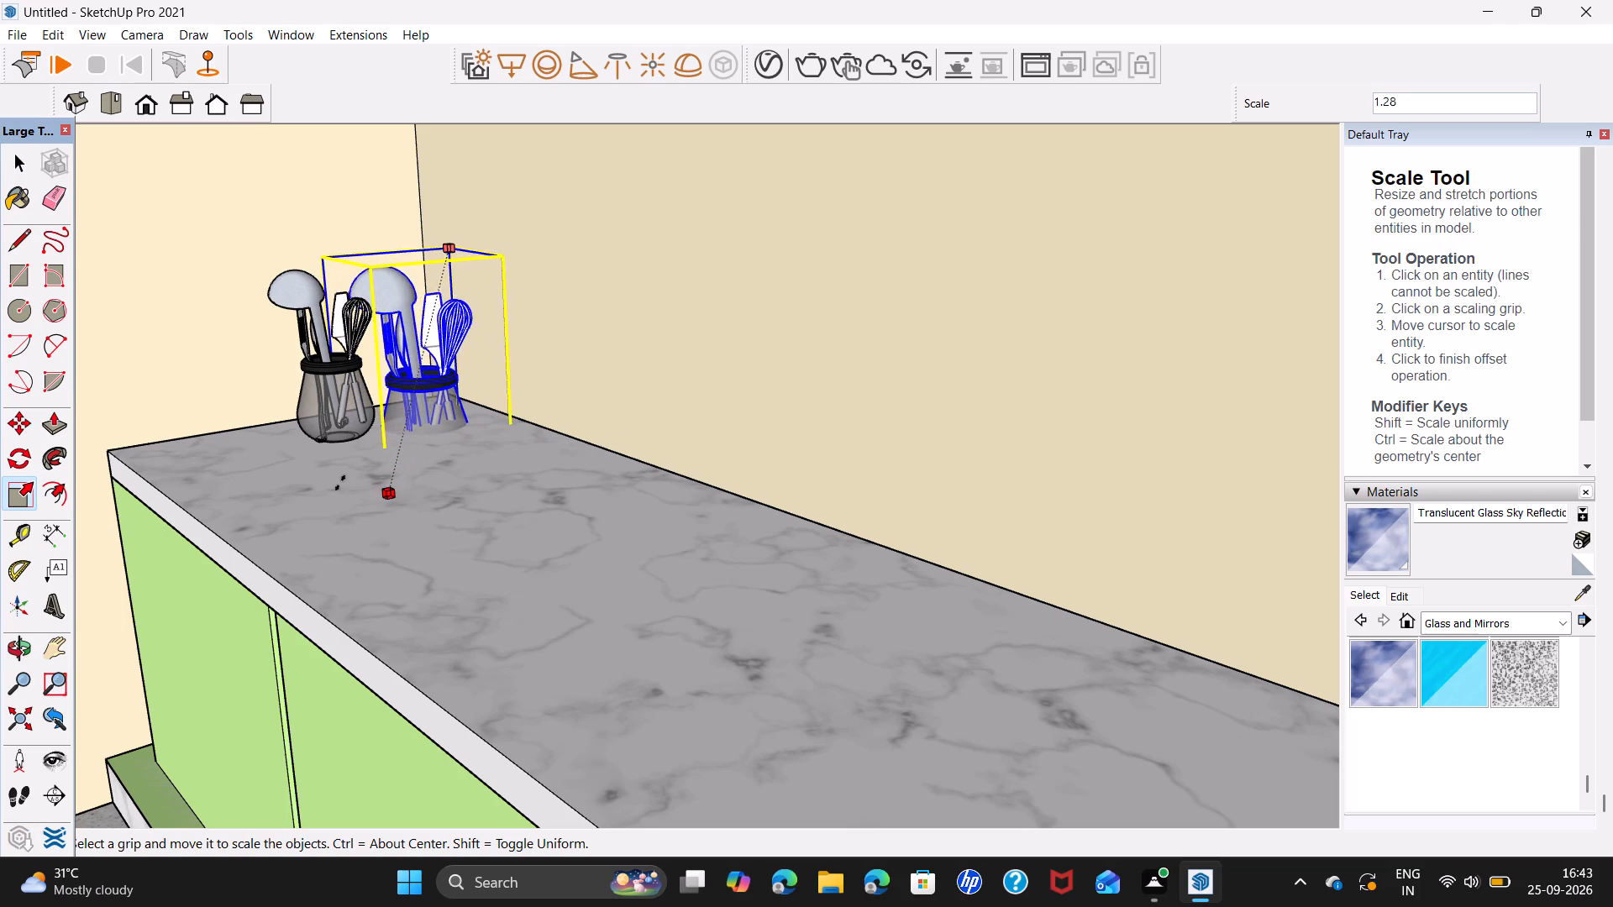
pyautogui.moveTo(340, 483); pyautogui.dragTo(278, 511)
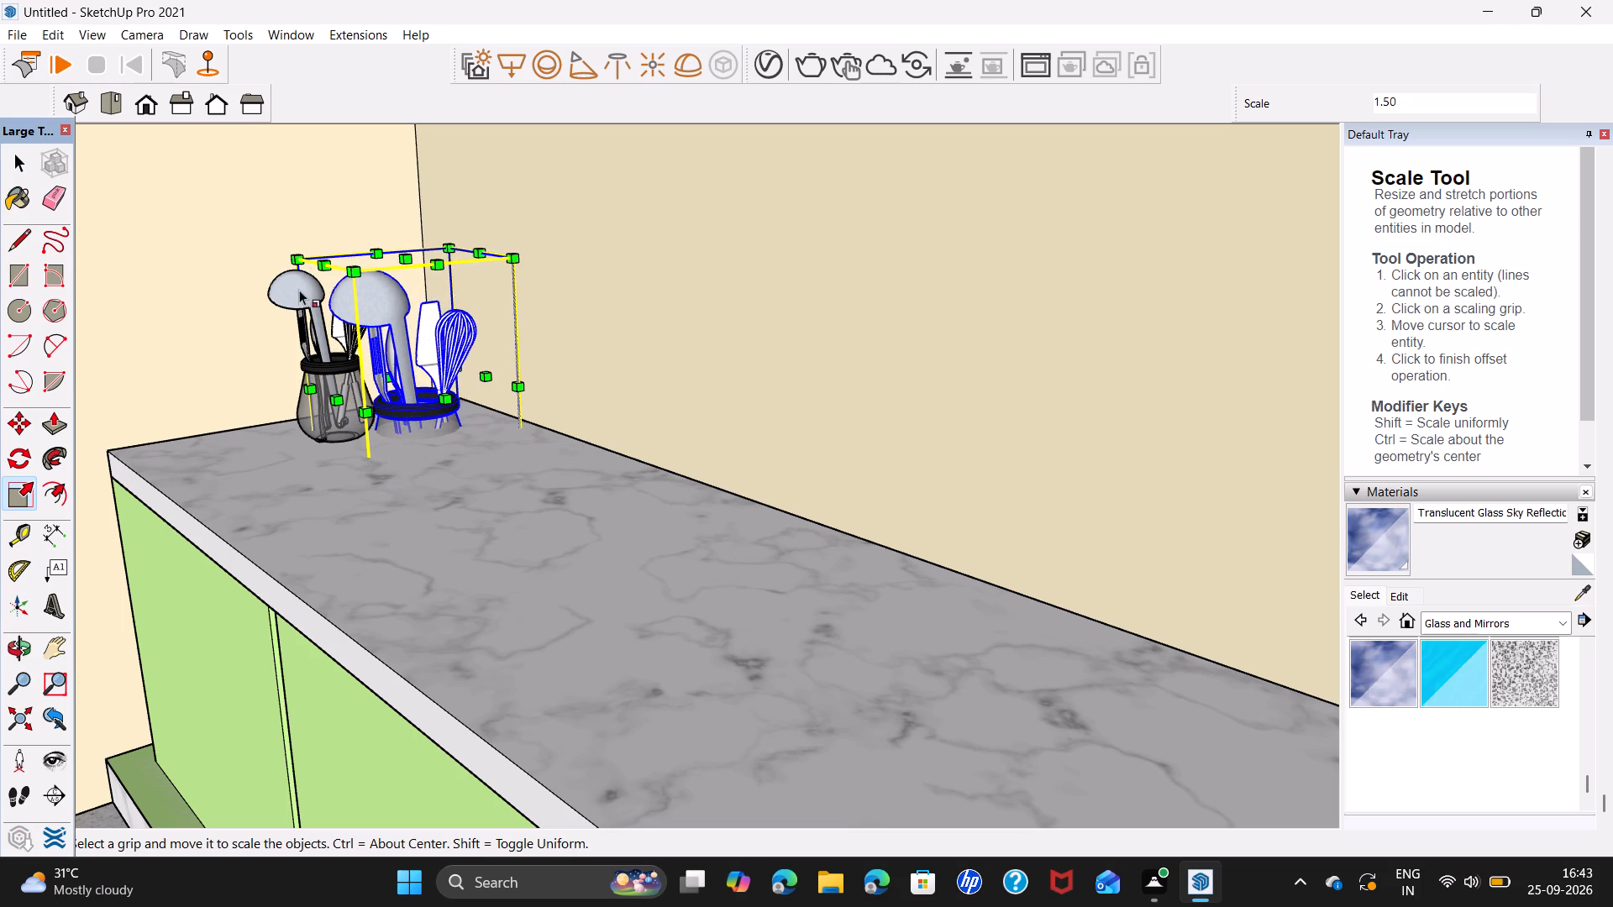
pyautogui.press('space')
# Move the enlarged utensil jar up about 6 13/16" so it stands on the countertop.
pyautogui.write('m')
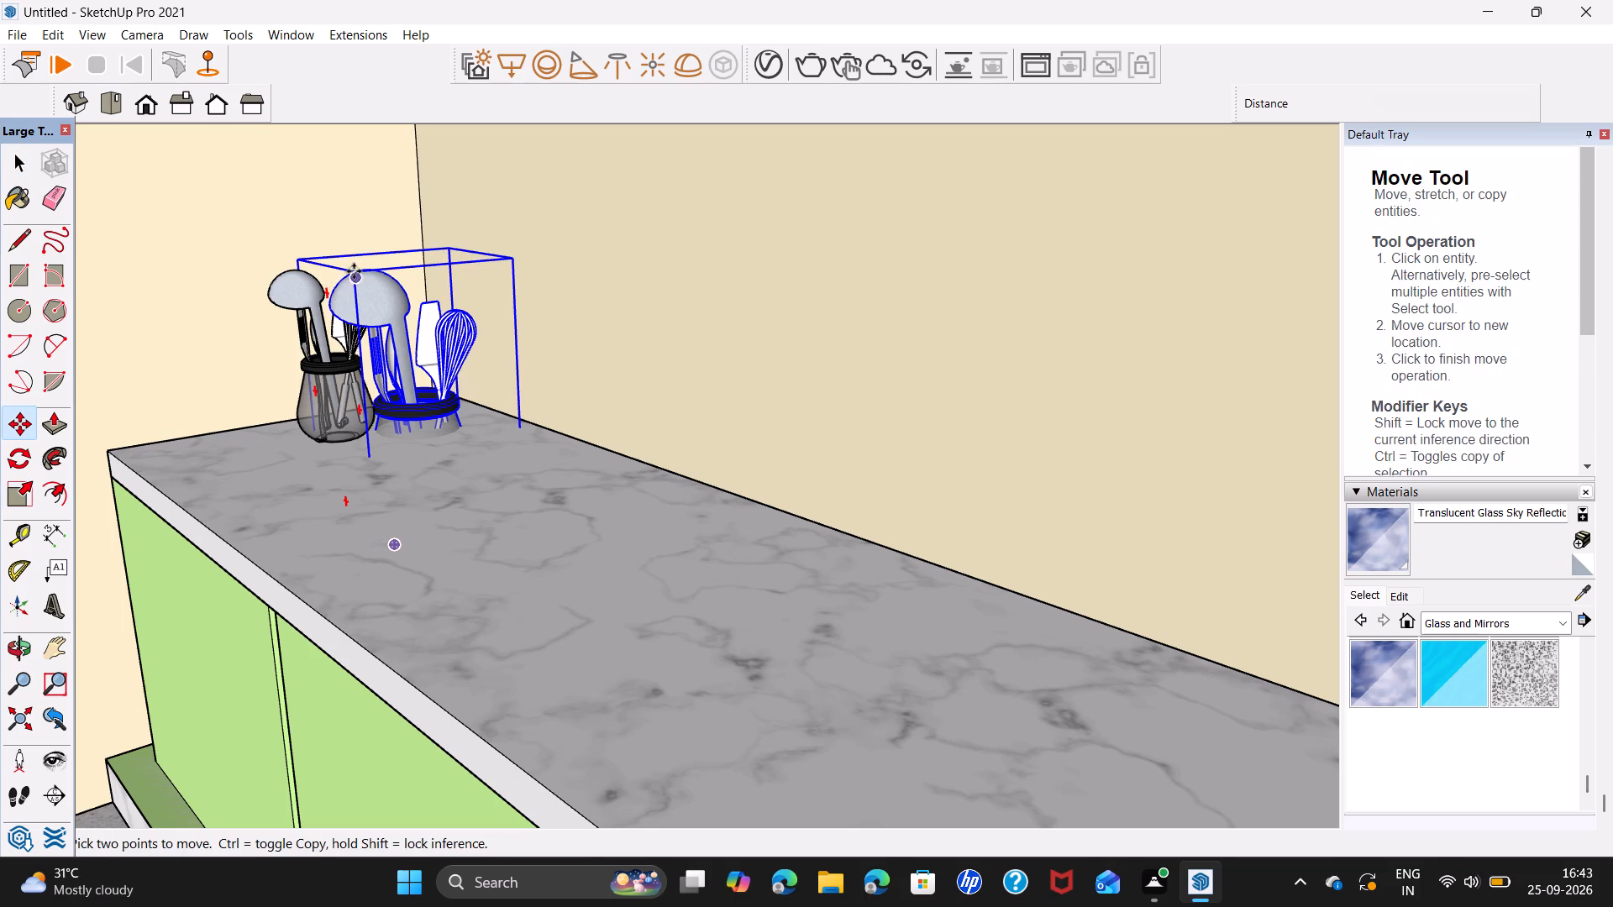
pyautogui.click(349, 267)
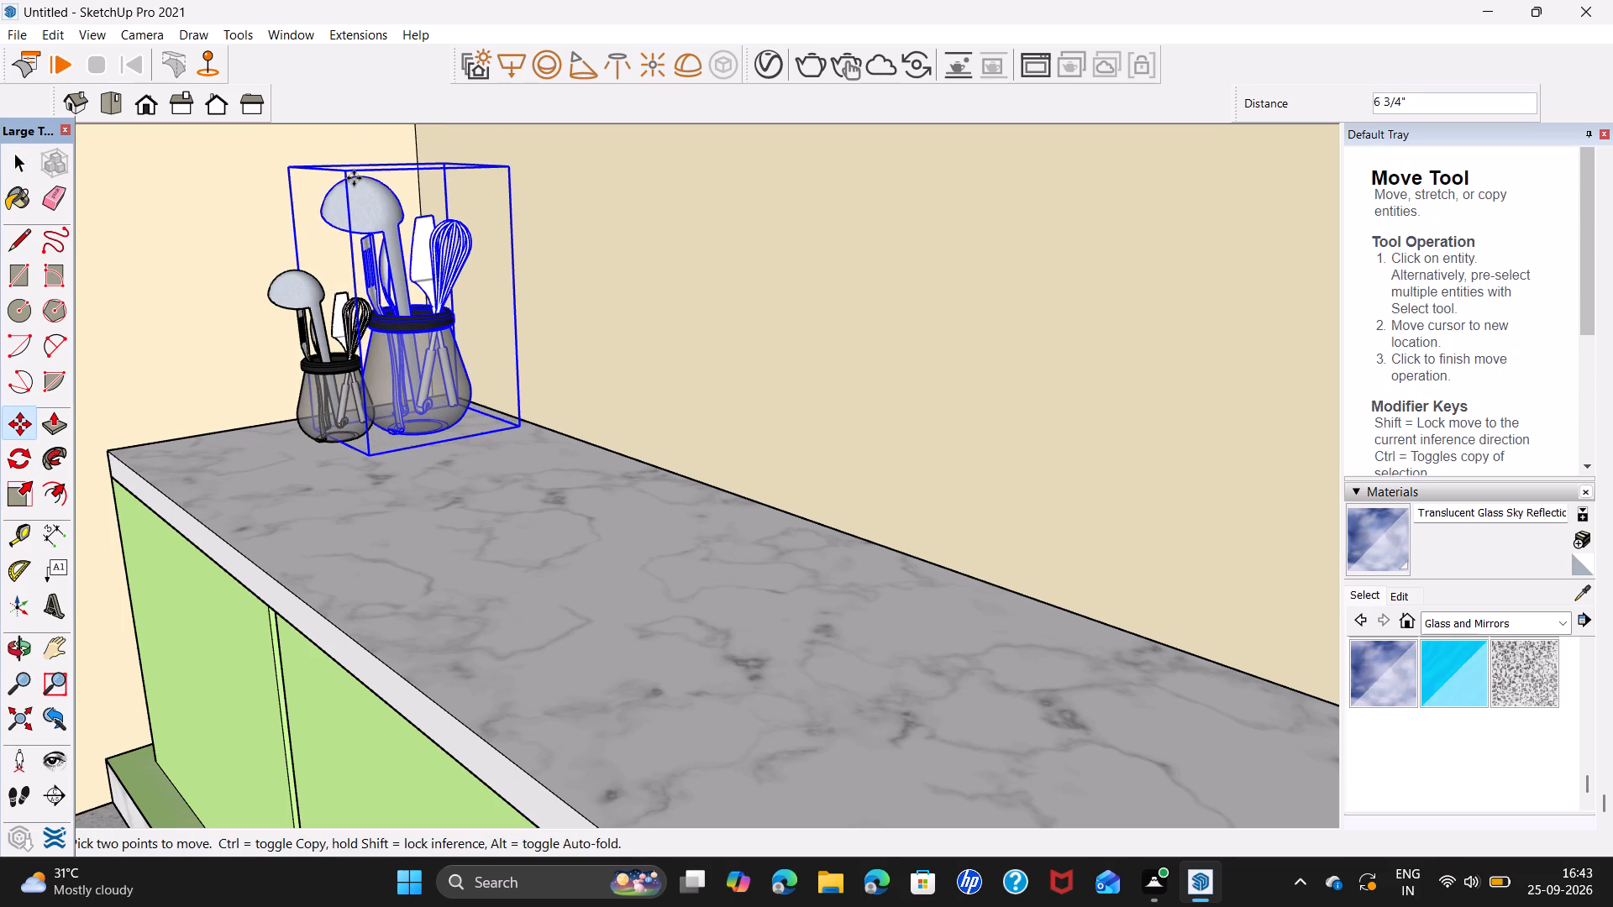
pyautogui.click(354, 177)
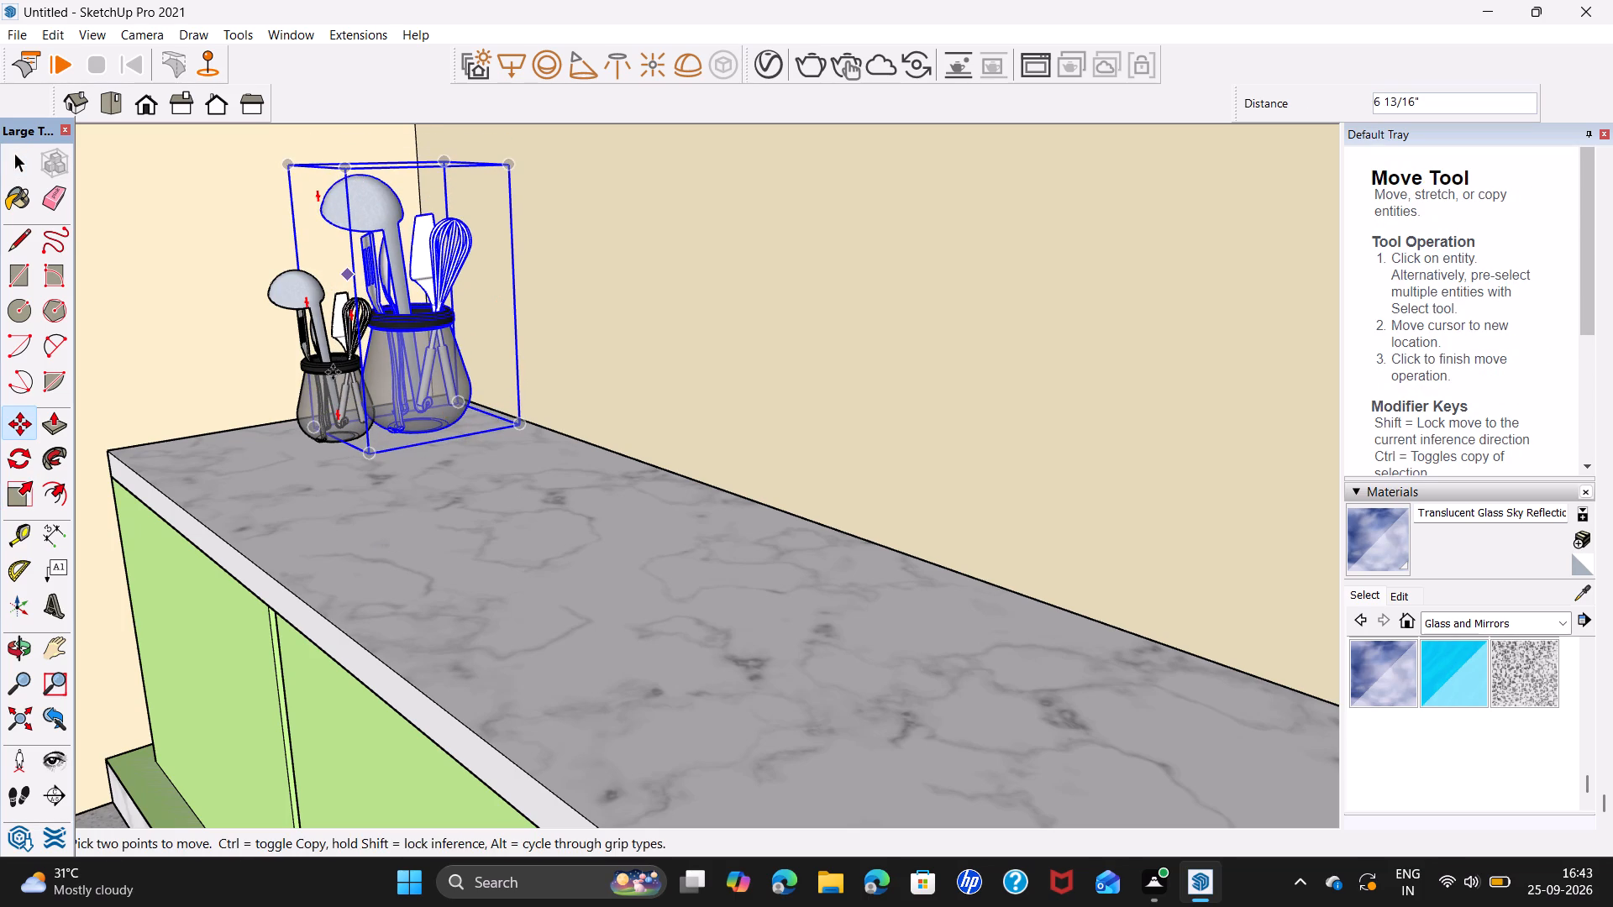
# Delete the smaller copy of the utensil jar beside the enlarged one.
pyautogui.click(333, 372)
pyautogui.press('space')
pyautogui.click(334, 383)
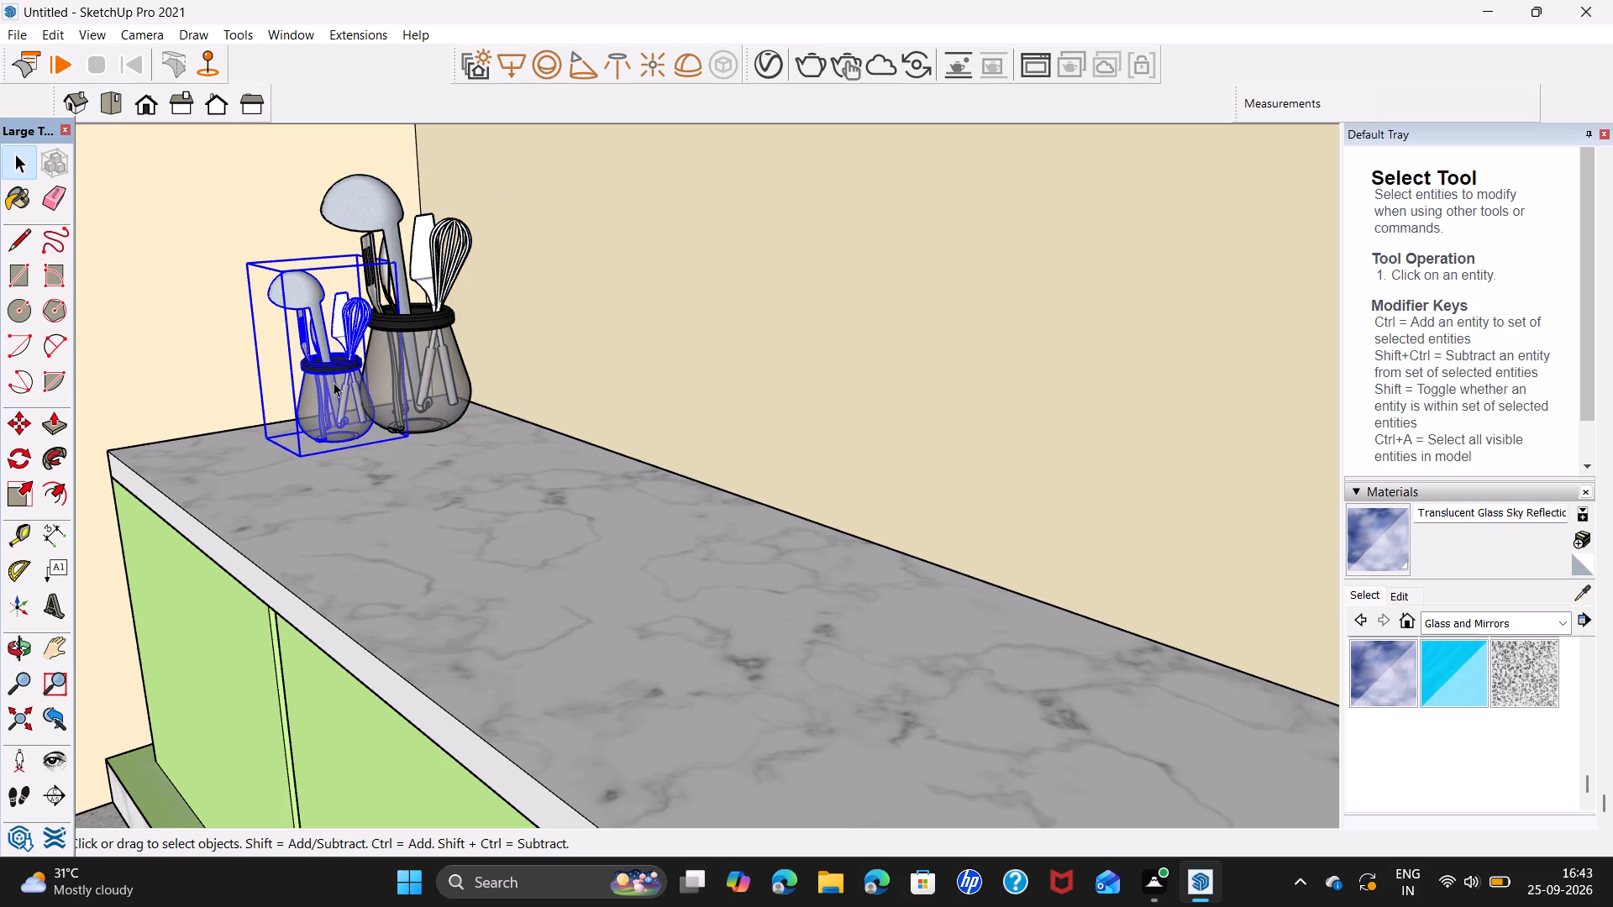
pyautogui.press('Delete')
# Copy the enlarged utensil jar about 11 1/4" along the countertop's end, toward the front edge.
pyautogui.scroll(3, 394, 384)
pyautogui.click(407, 408)
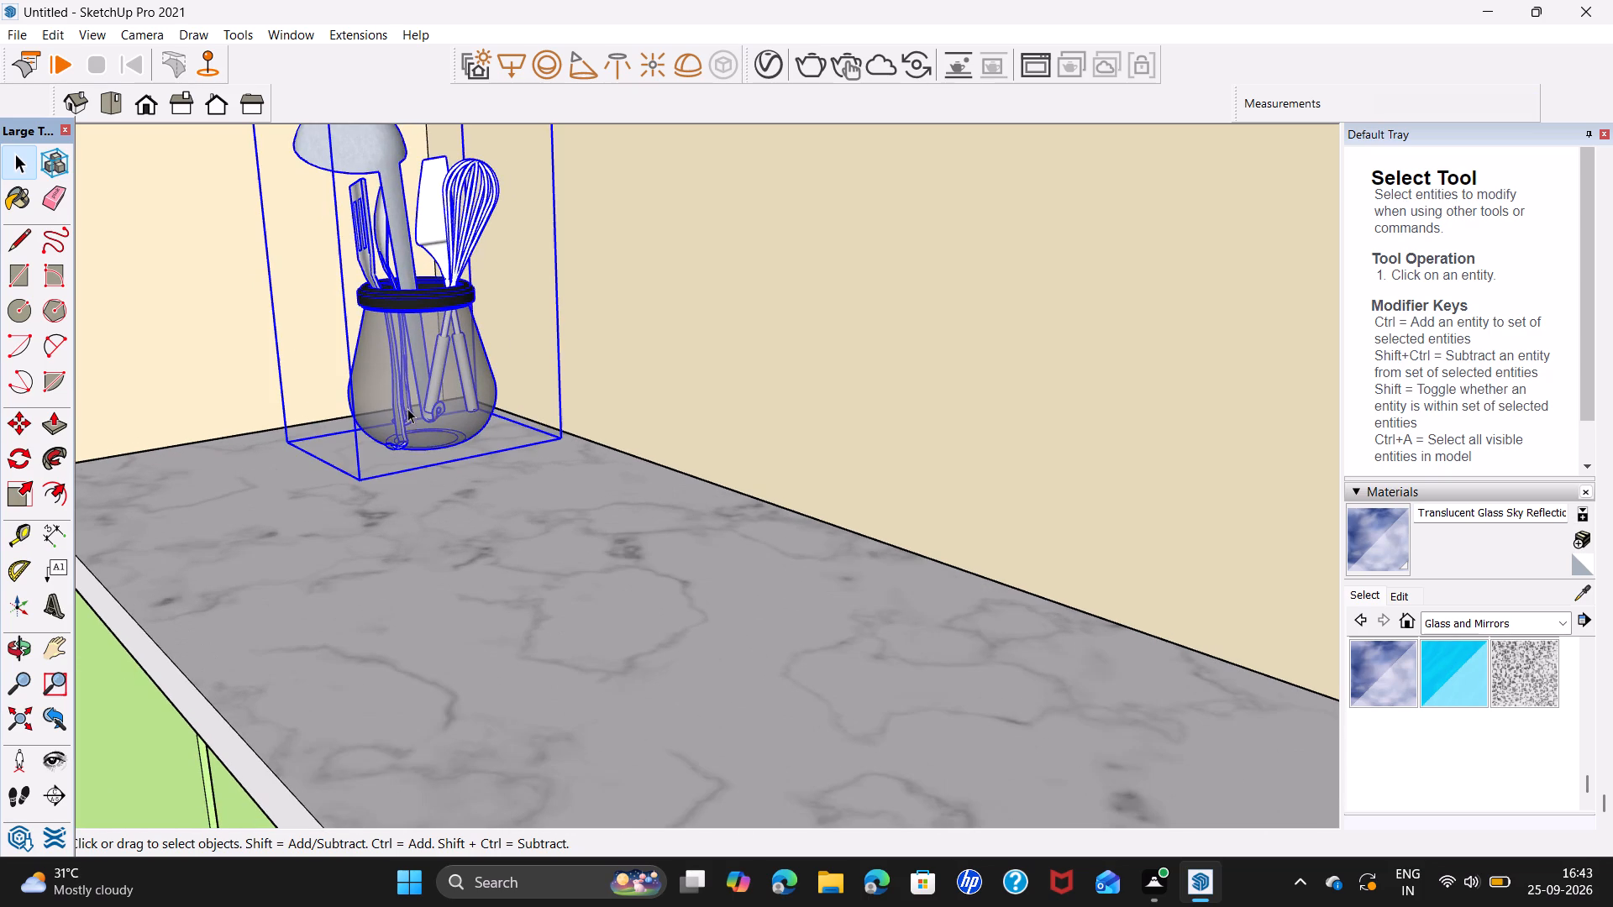
pyautogui.press('m')
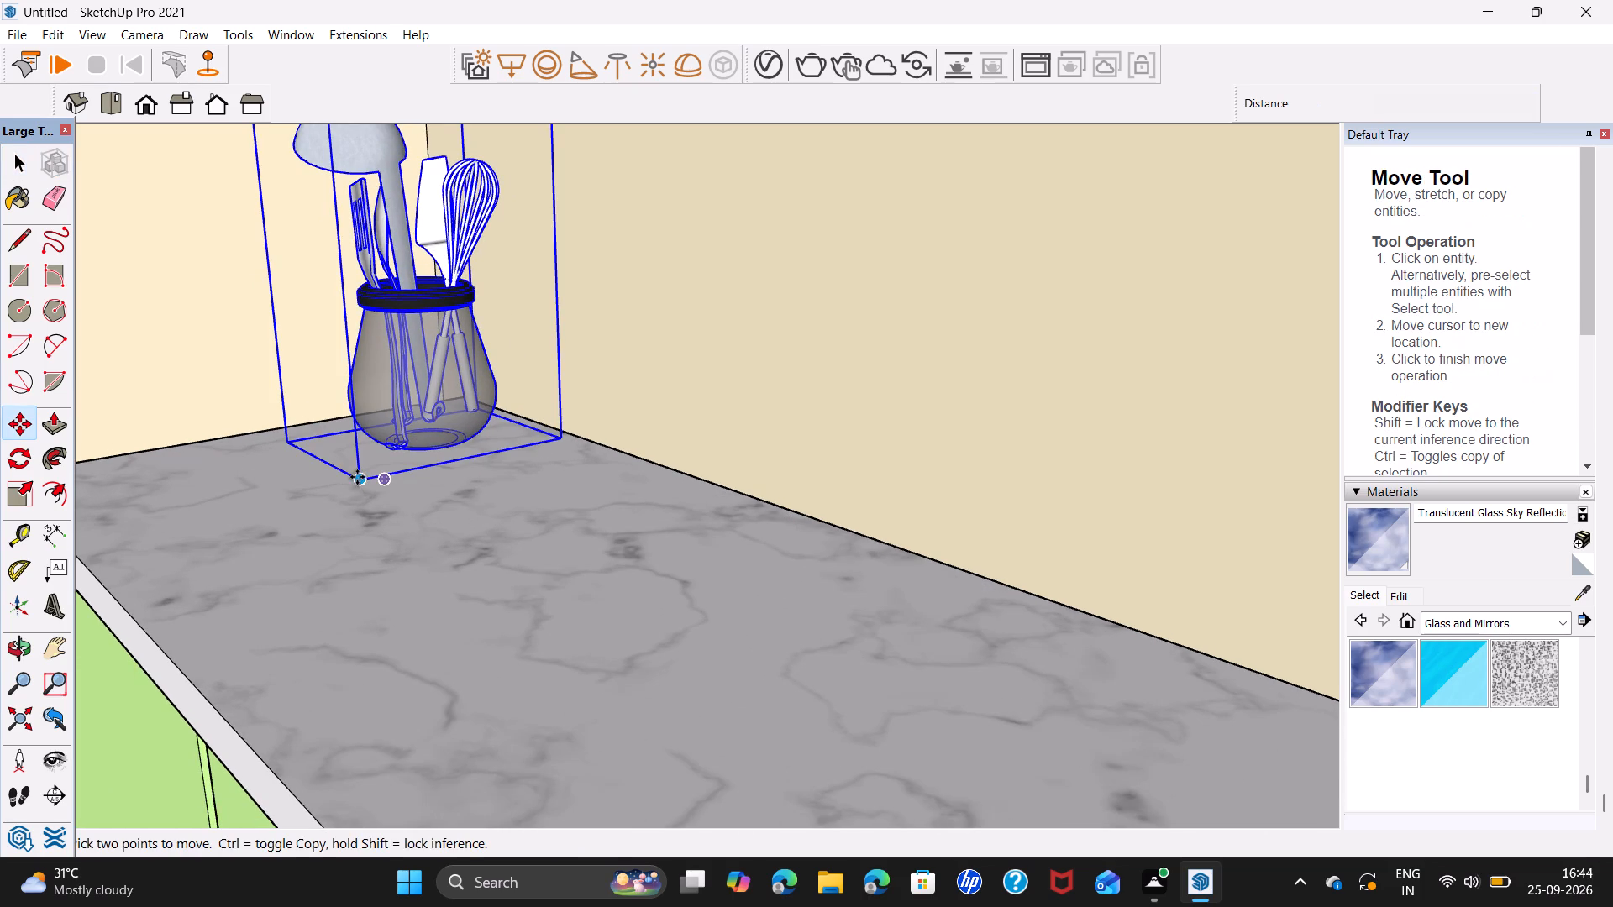
pyautogui.click(358, 473)
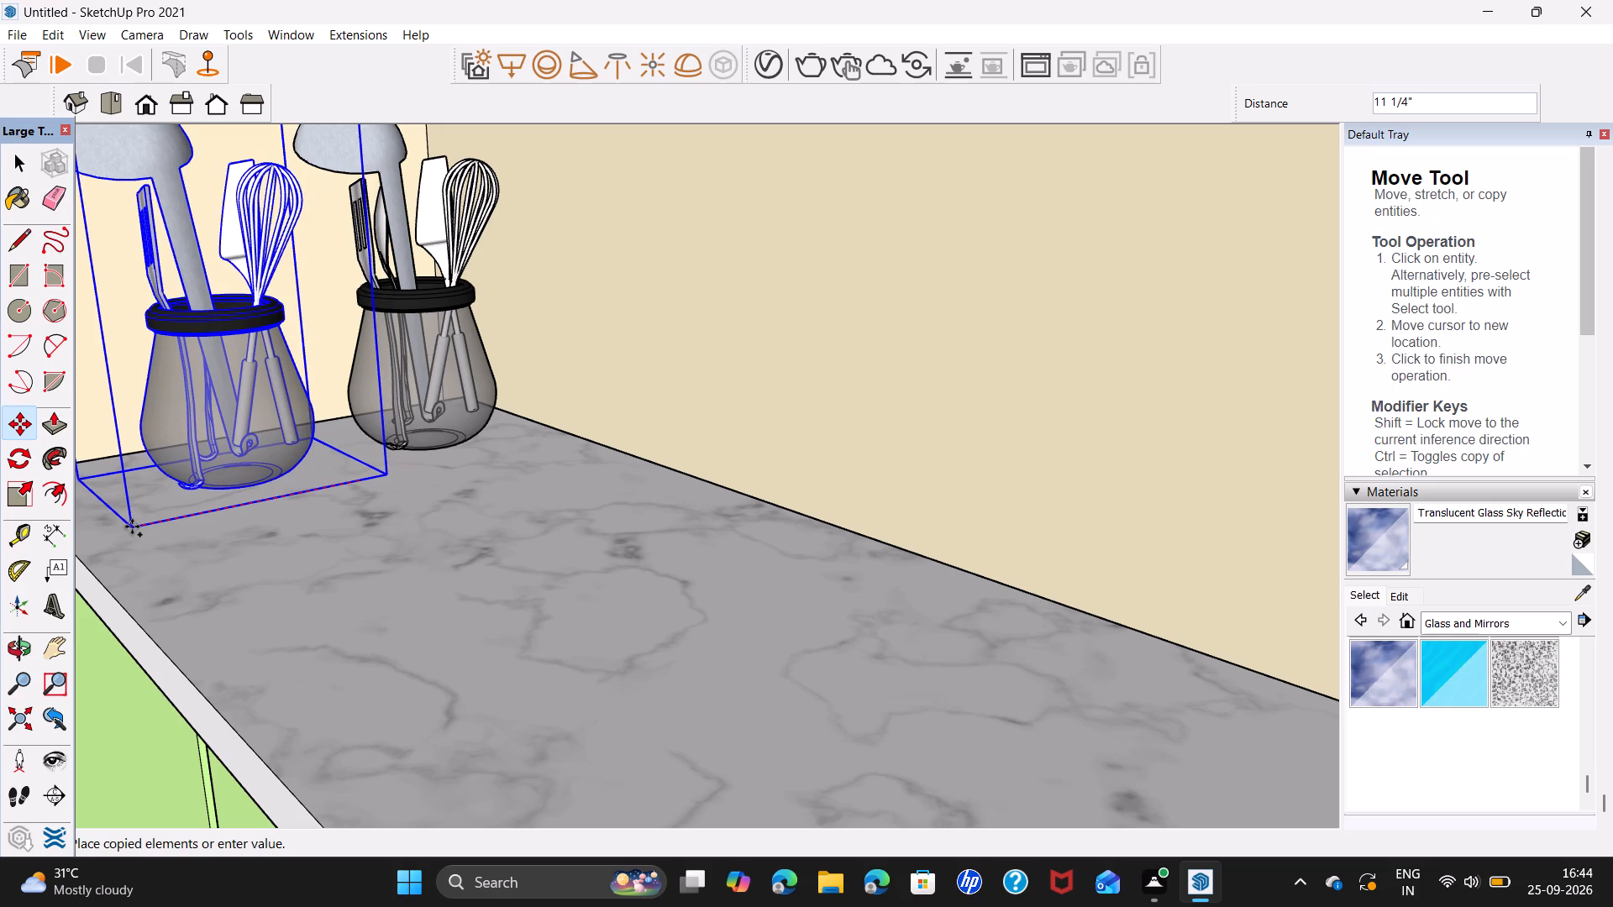
pyautogui.click(132, 527)
pyautogui.press('space')
pyautogui.scroll(-13, 461, 423)
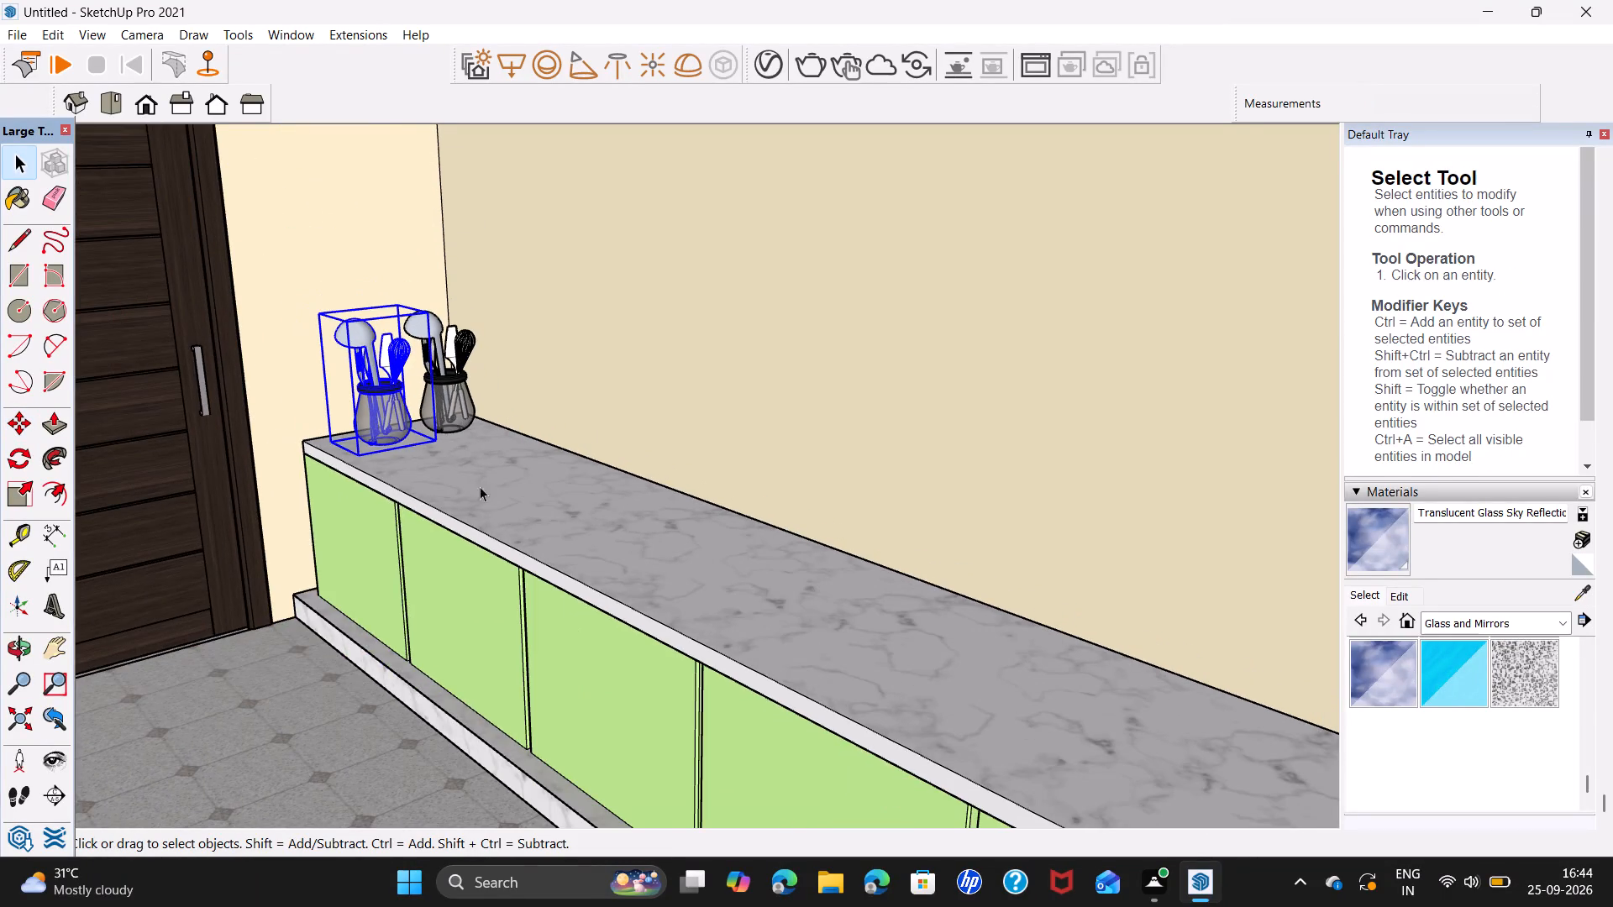
# Import the Bosch Stove SketchUp model from the Downloads folder.
pyautogui.moveTo(481, 498); pyautogui.dragTo(676, 424, button='middle')
pyautogui.scroll(-7, 673, 434)
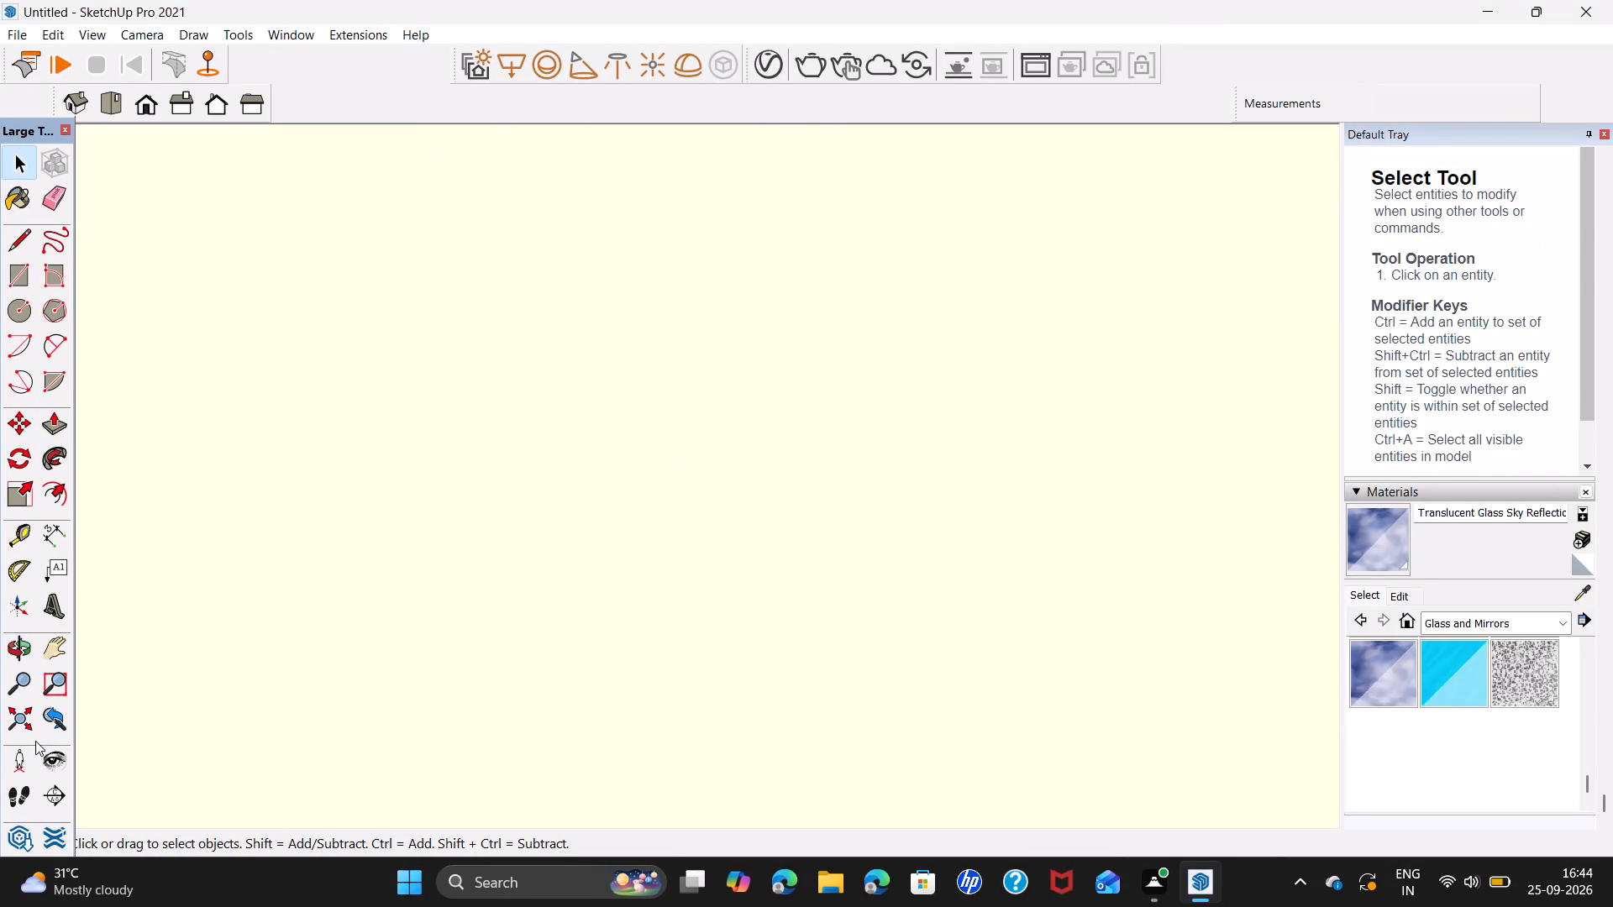
pyautogui.click(23, 717)
pyautogui.click(1140, 514)
pyautogui.moveTo(802, 630); pyautogui.dragTo(654, 628, button='middle')
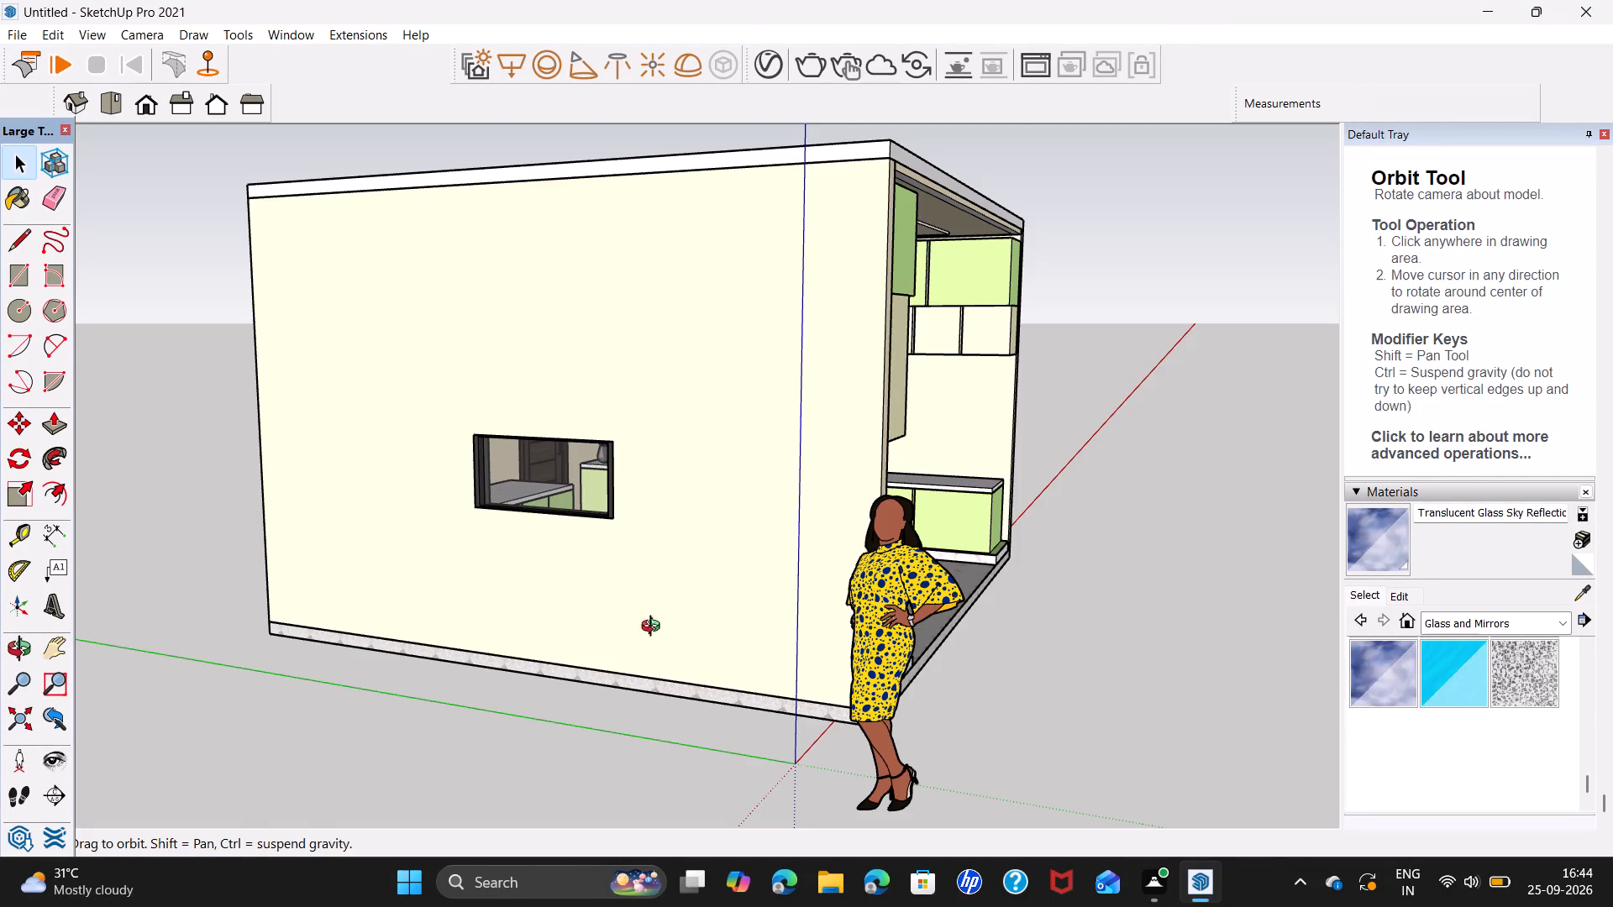
pyautogui.moveTo(654, 628); pyautogui.dragTo(304, 643, button='middle')
pyautogui.scroll(1, 657, 572)
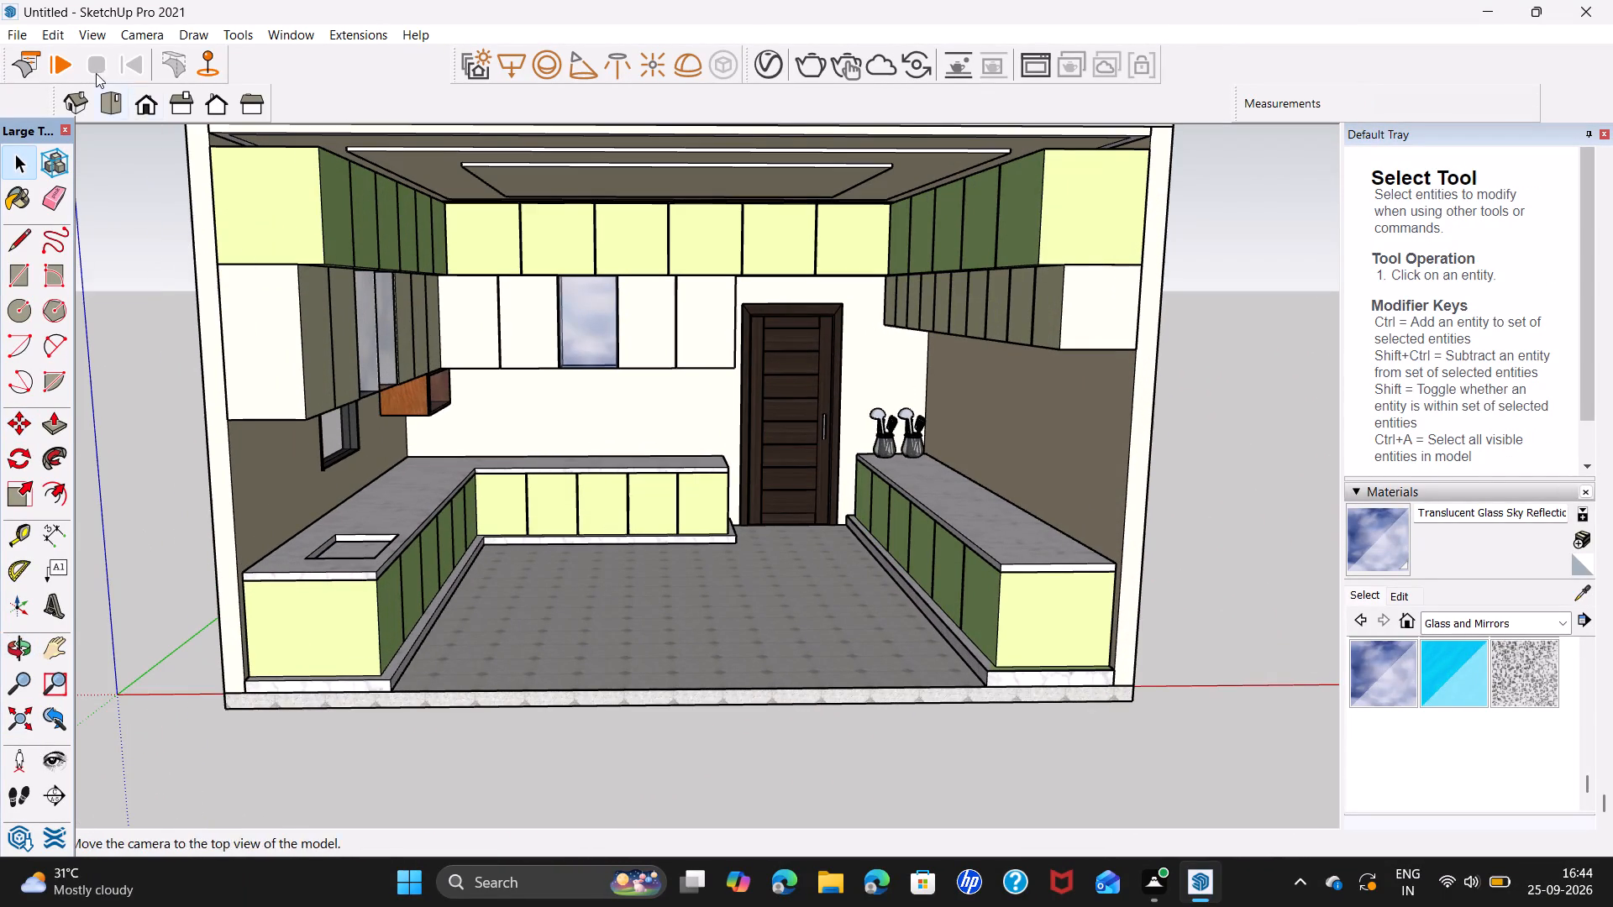
pyautogui.click(0, 45)
pyautogui.click(18, 43)
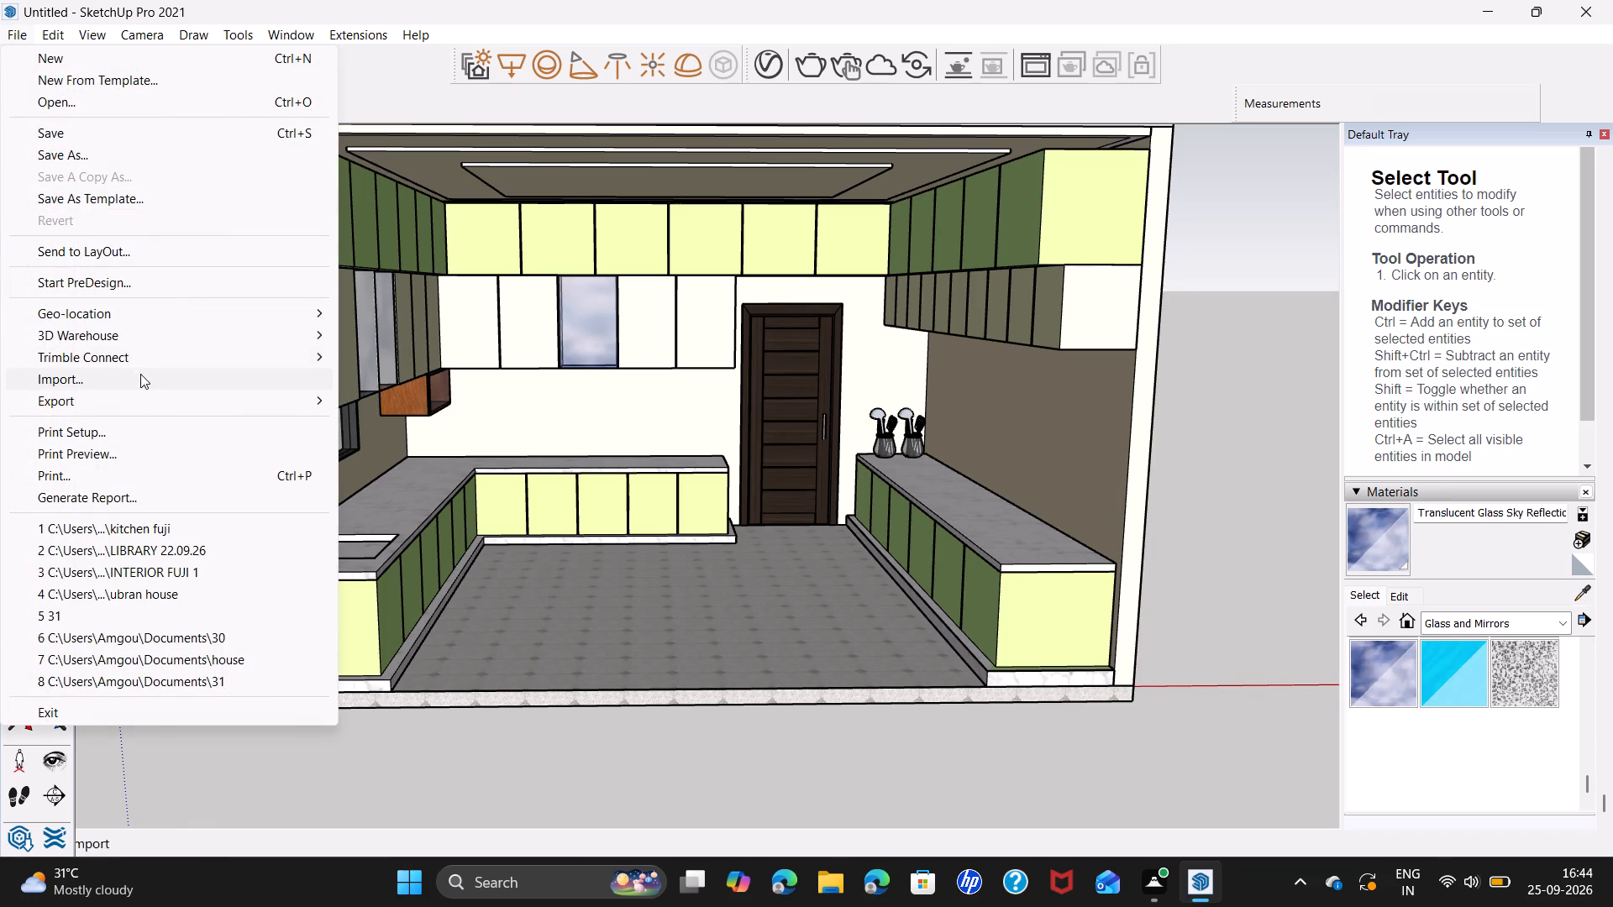
pyautogui.click(149, 381)
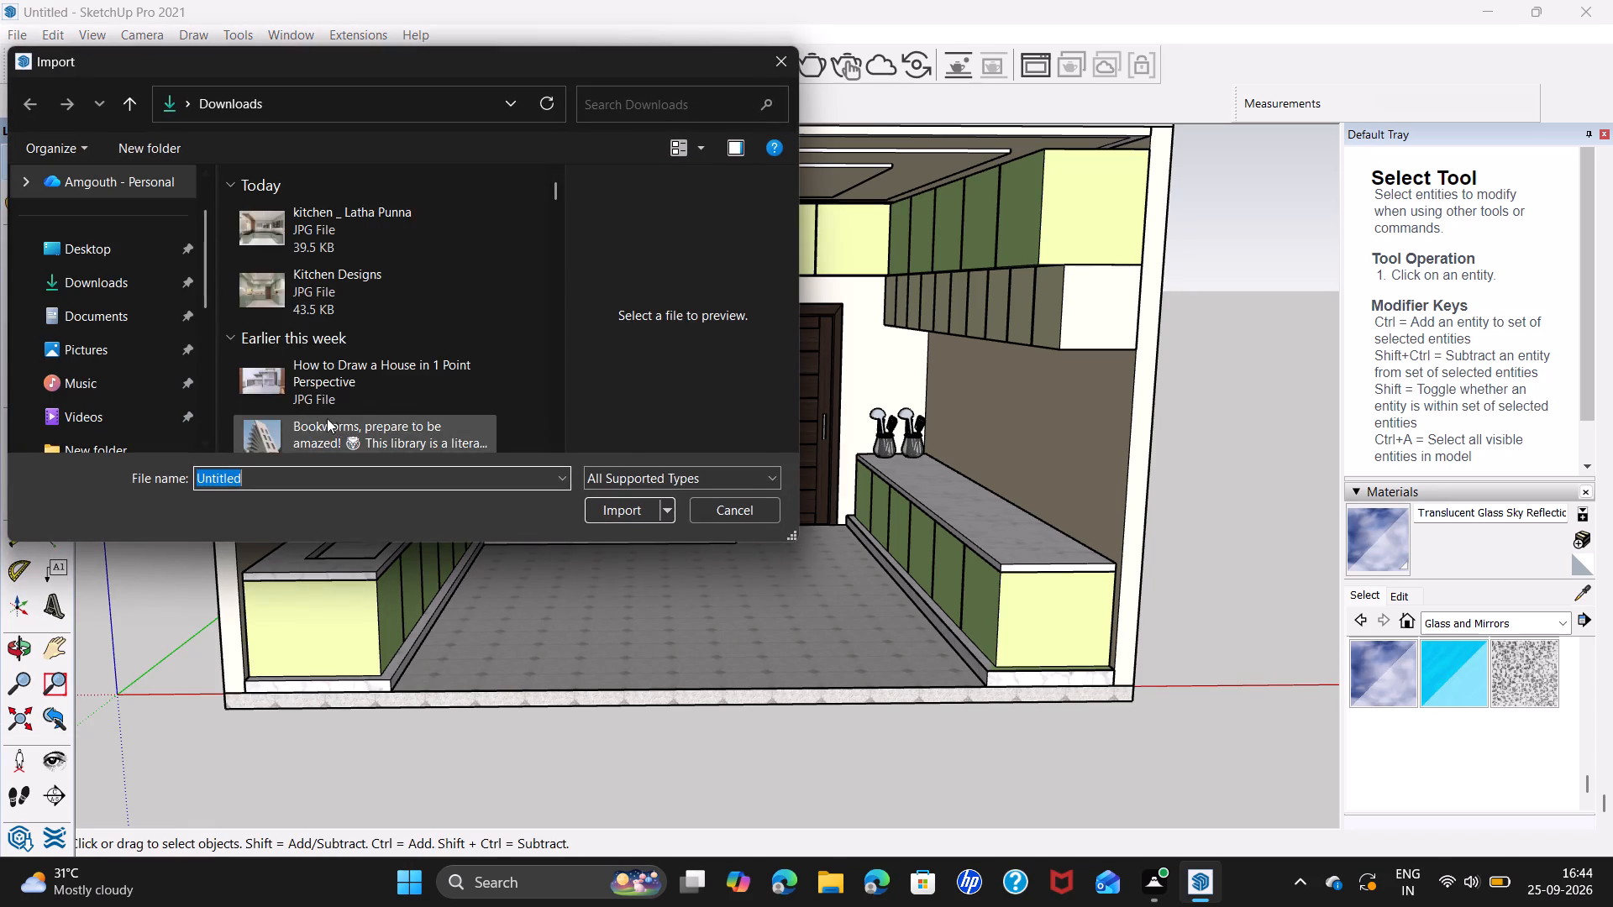
pyautogui.scroll(-11, 334, 417)
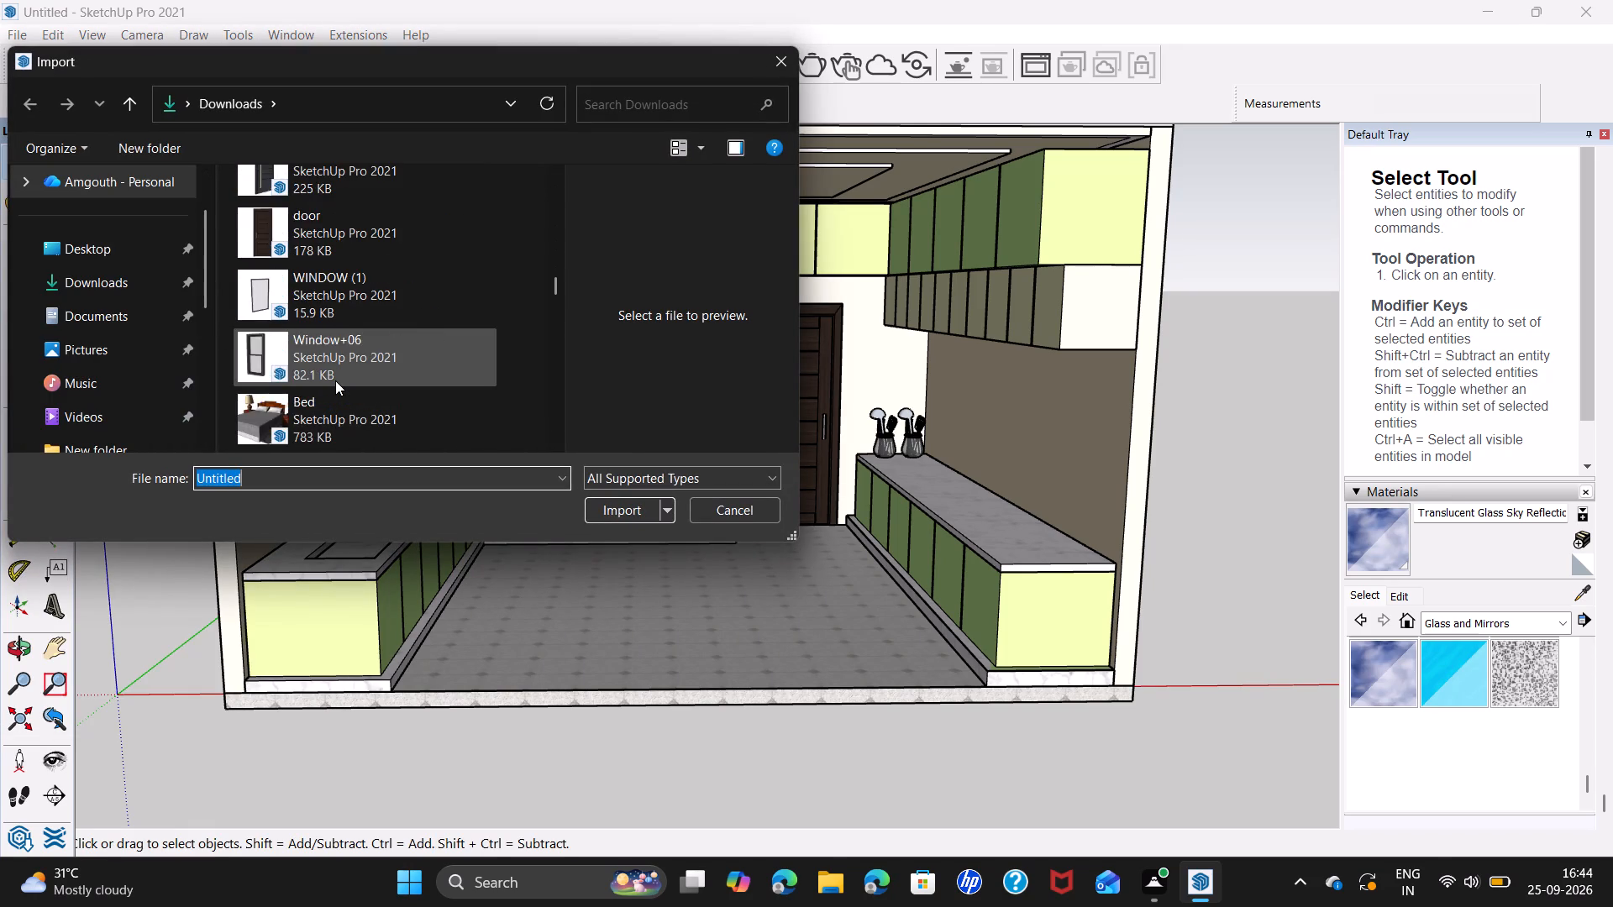
pyautogui.scroll(-2, 335, 380)
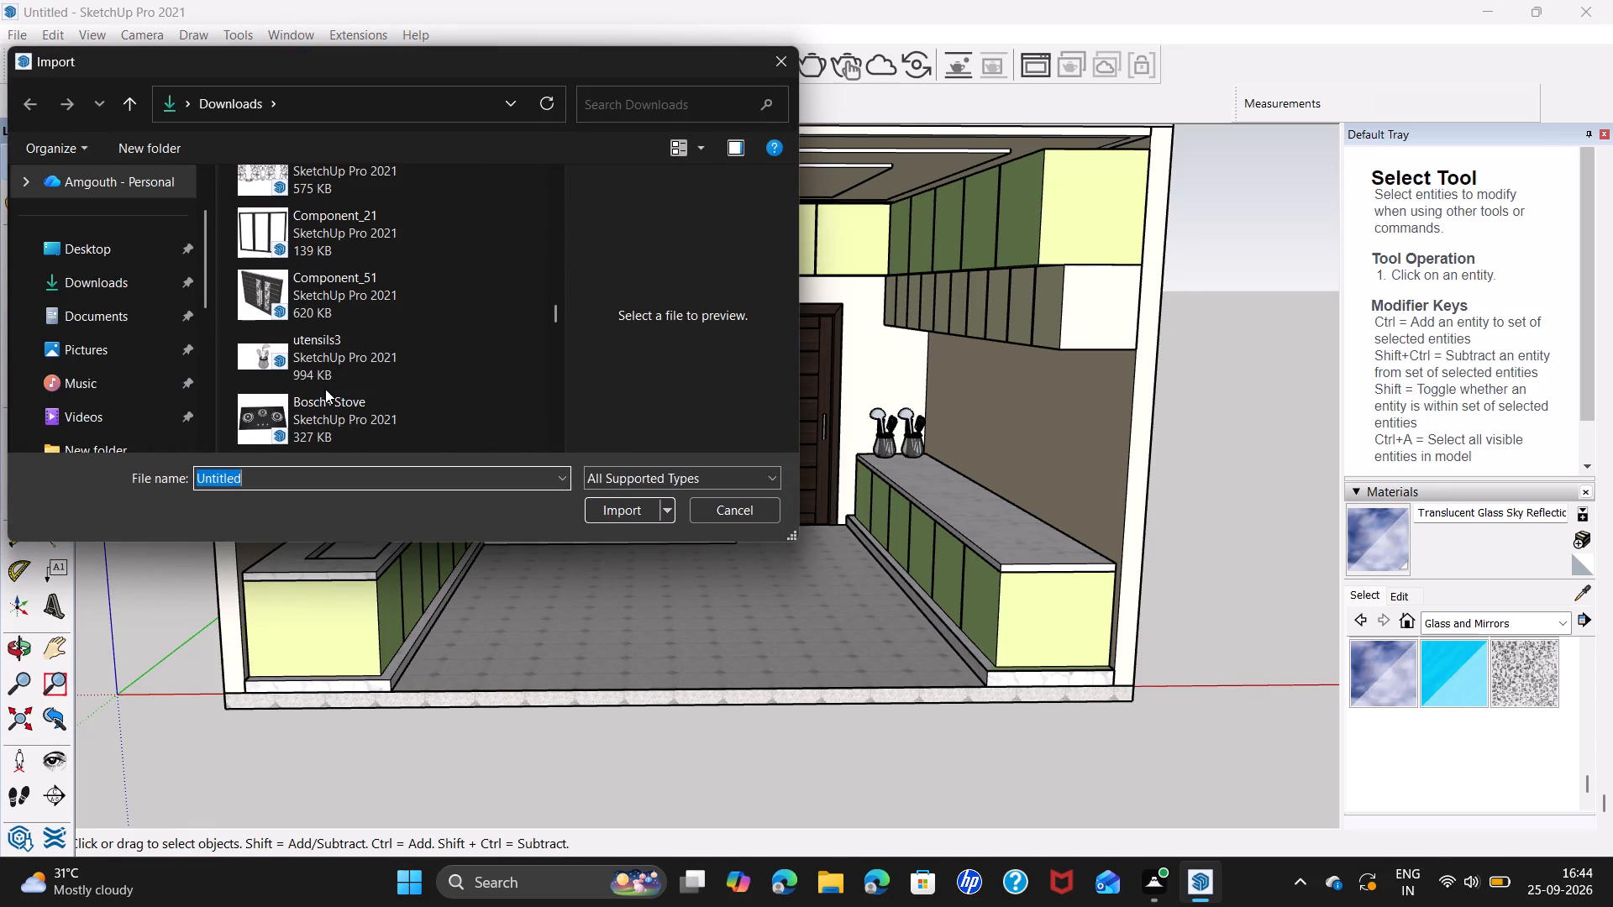
pyautogui.click(292, 414)
pyautogui.click(614, 508)
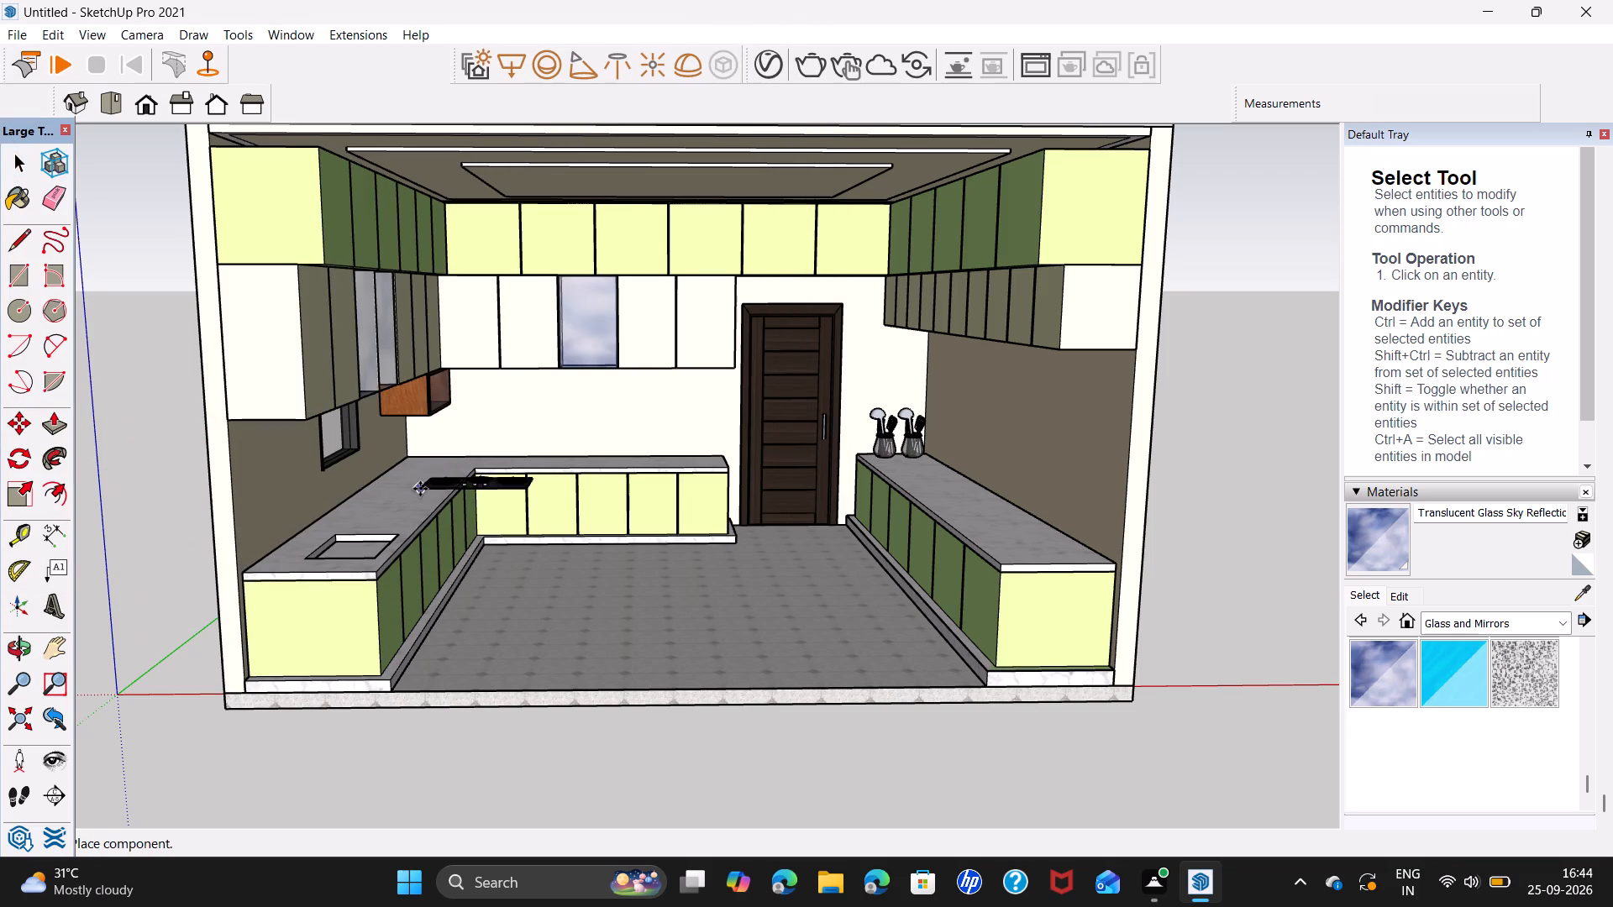
# Place the imported stove on the countertop along the back wall, beside the door.
pyautogui.scroll(5, 543, 463)
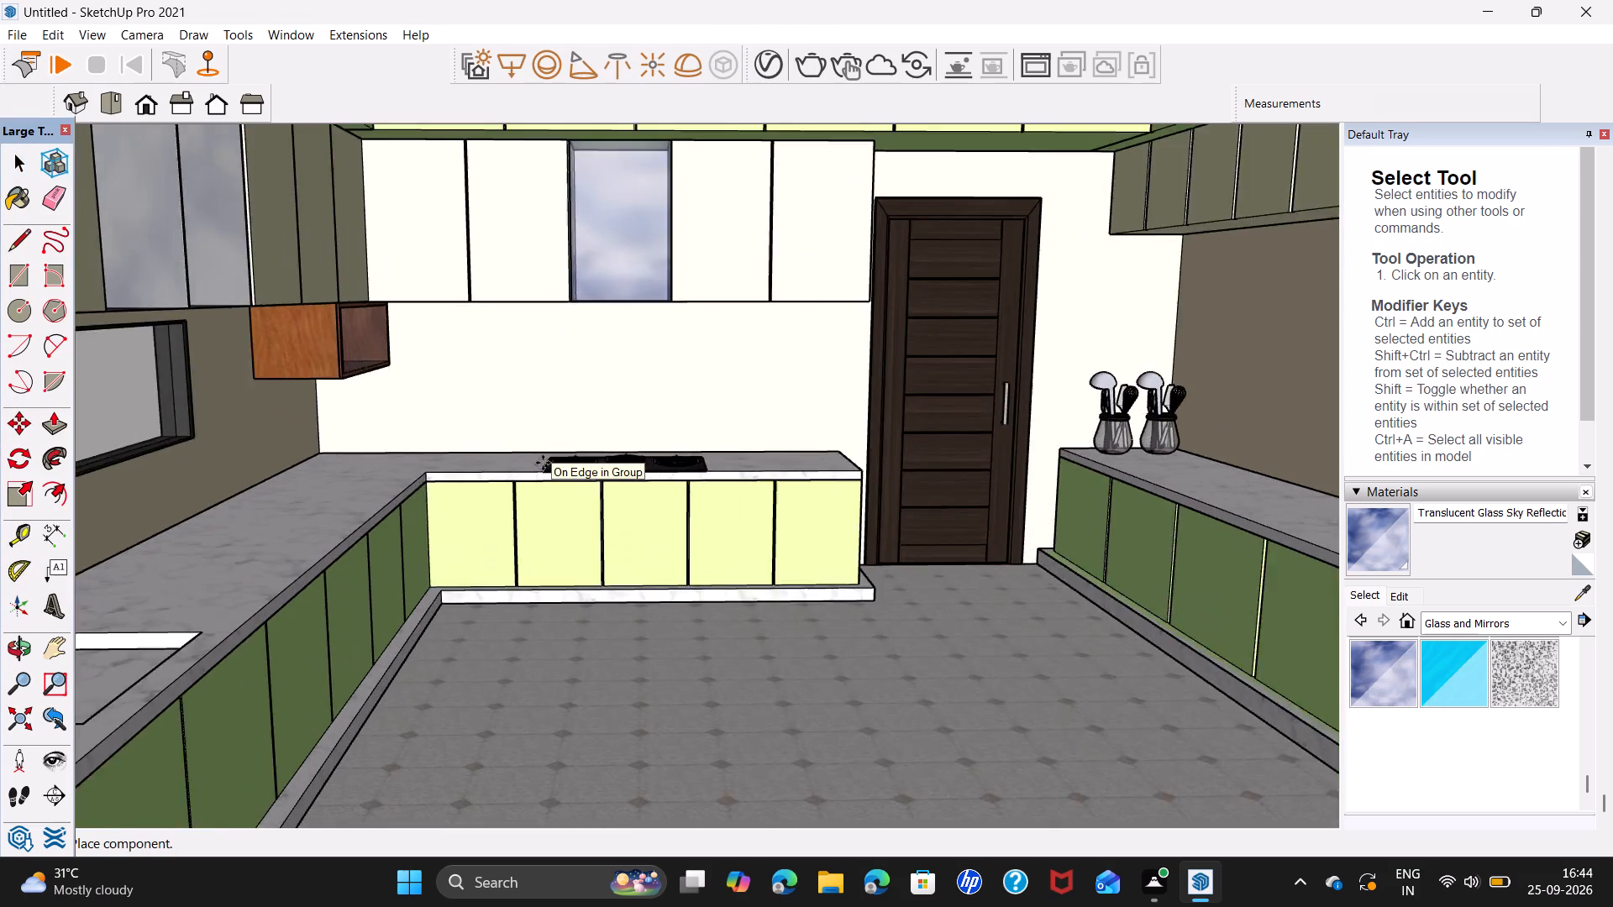
pyautogui.scroll(15, 543, 463)
pyautogui.scroll(6, 543, 463)
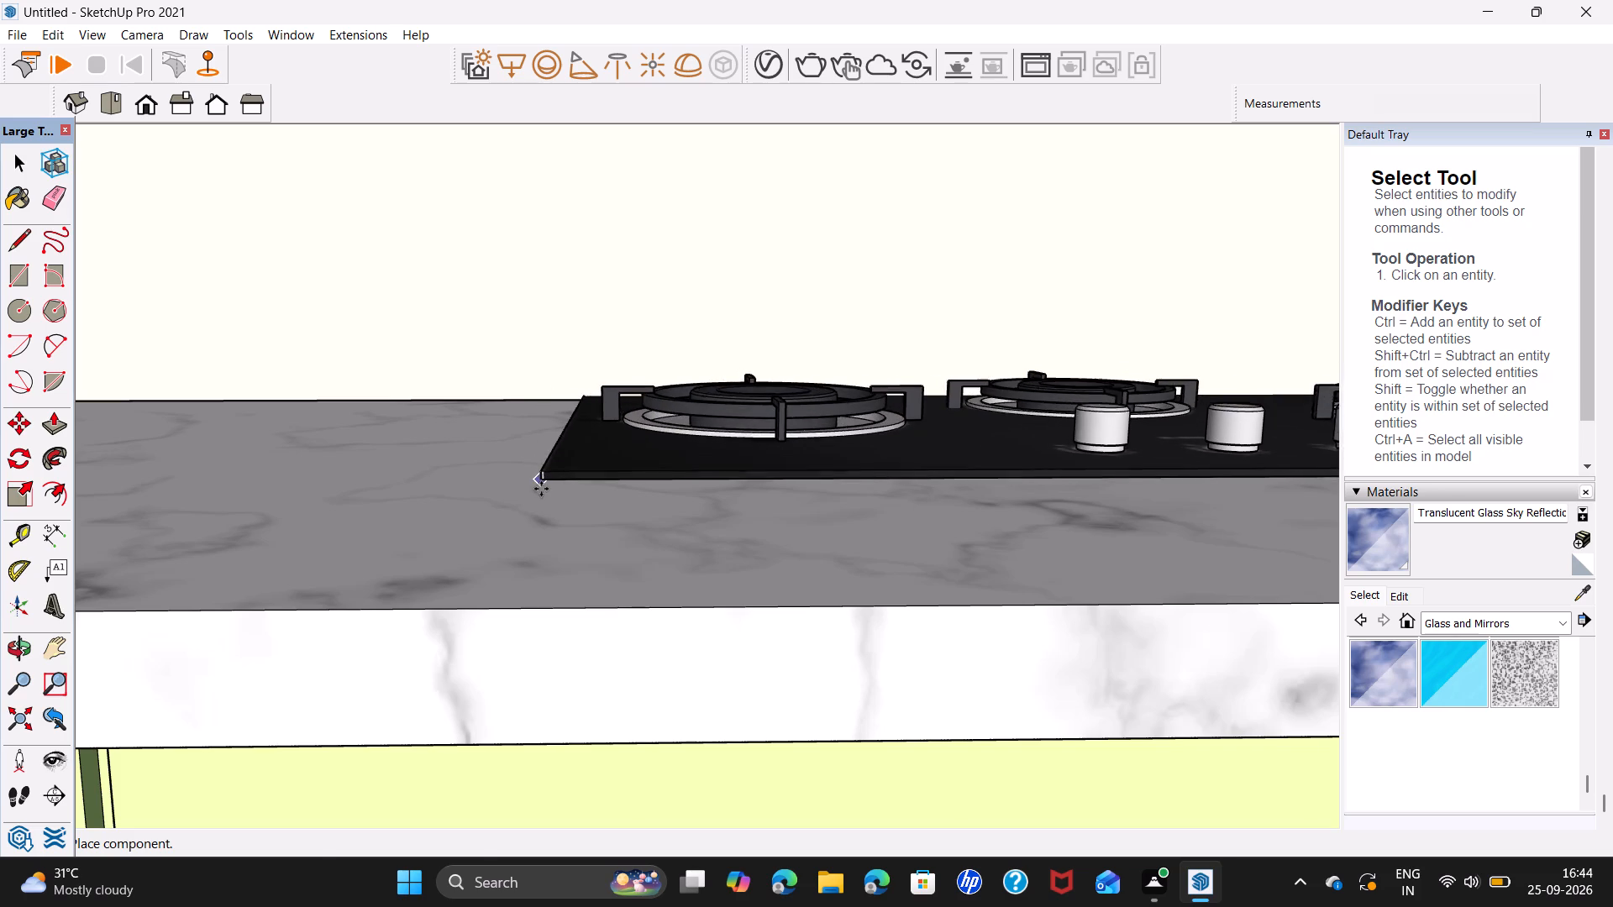
pyautogui.click(541, 494)
# Move the stove about 4 5/8" across the countertop toward its front edge.
pyautogui.scroll(6, 563, 508)
pyautogui.moveTo(565, 502); pyautogui.dragTo(623, 431, button='middle')
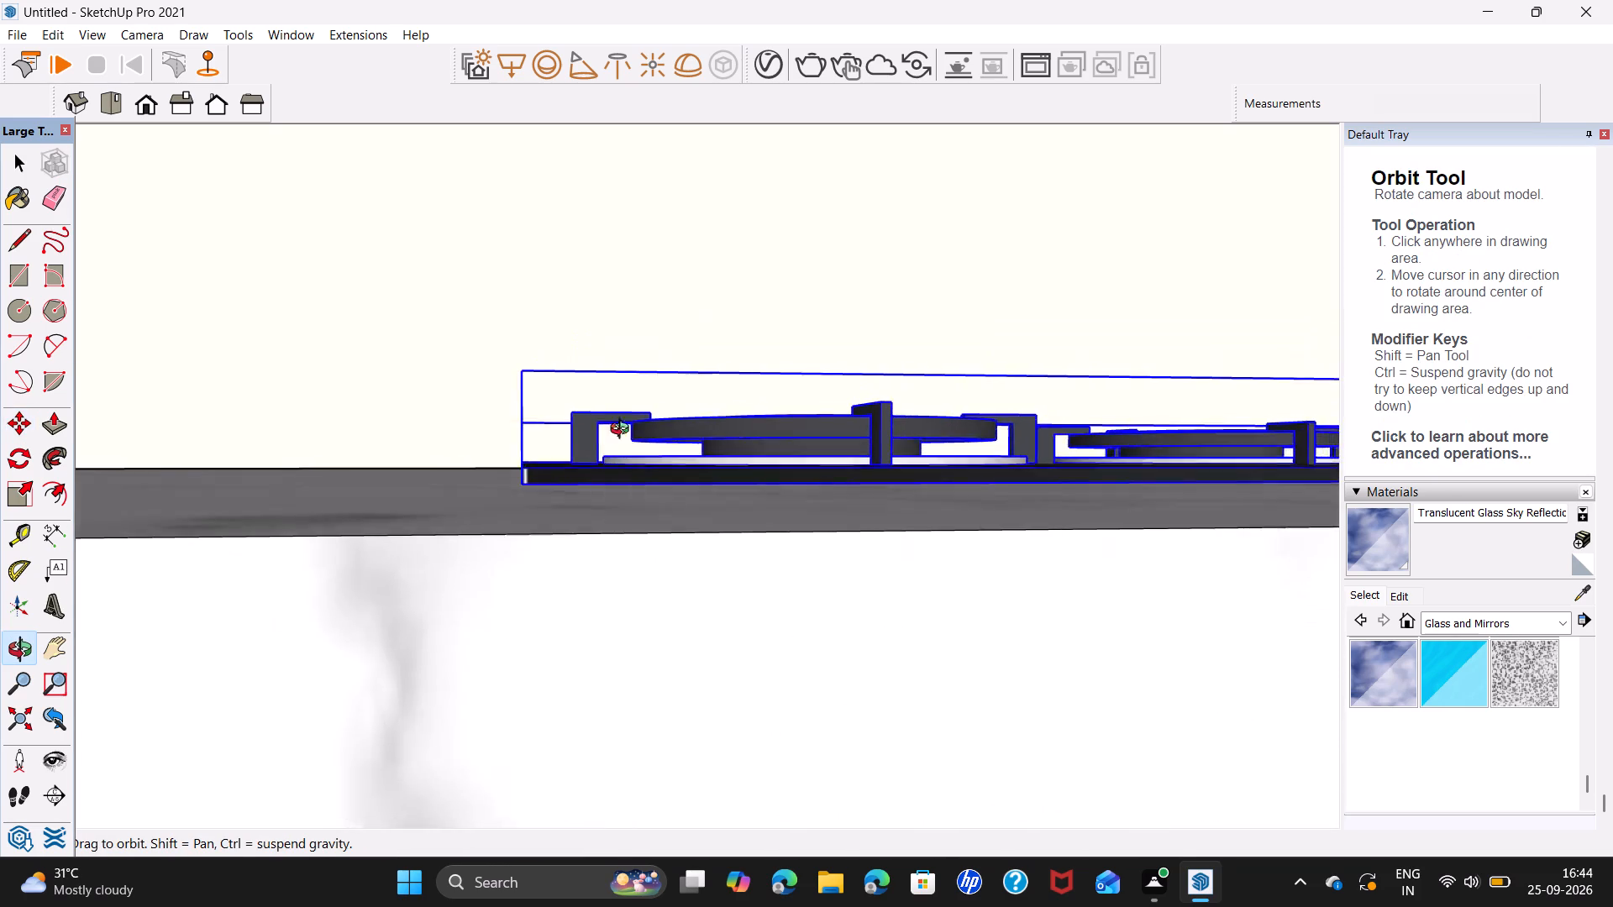
pyautogui.moveTo(623, 431); pyautogui.dragTo(656, 447, button='middle')
pyautogui.click(527, 485)
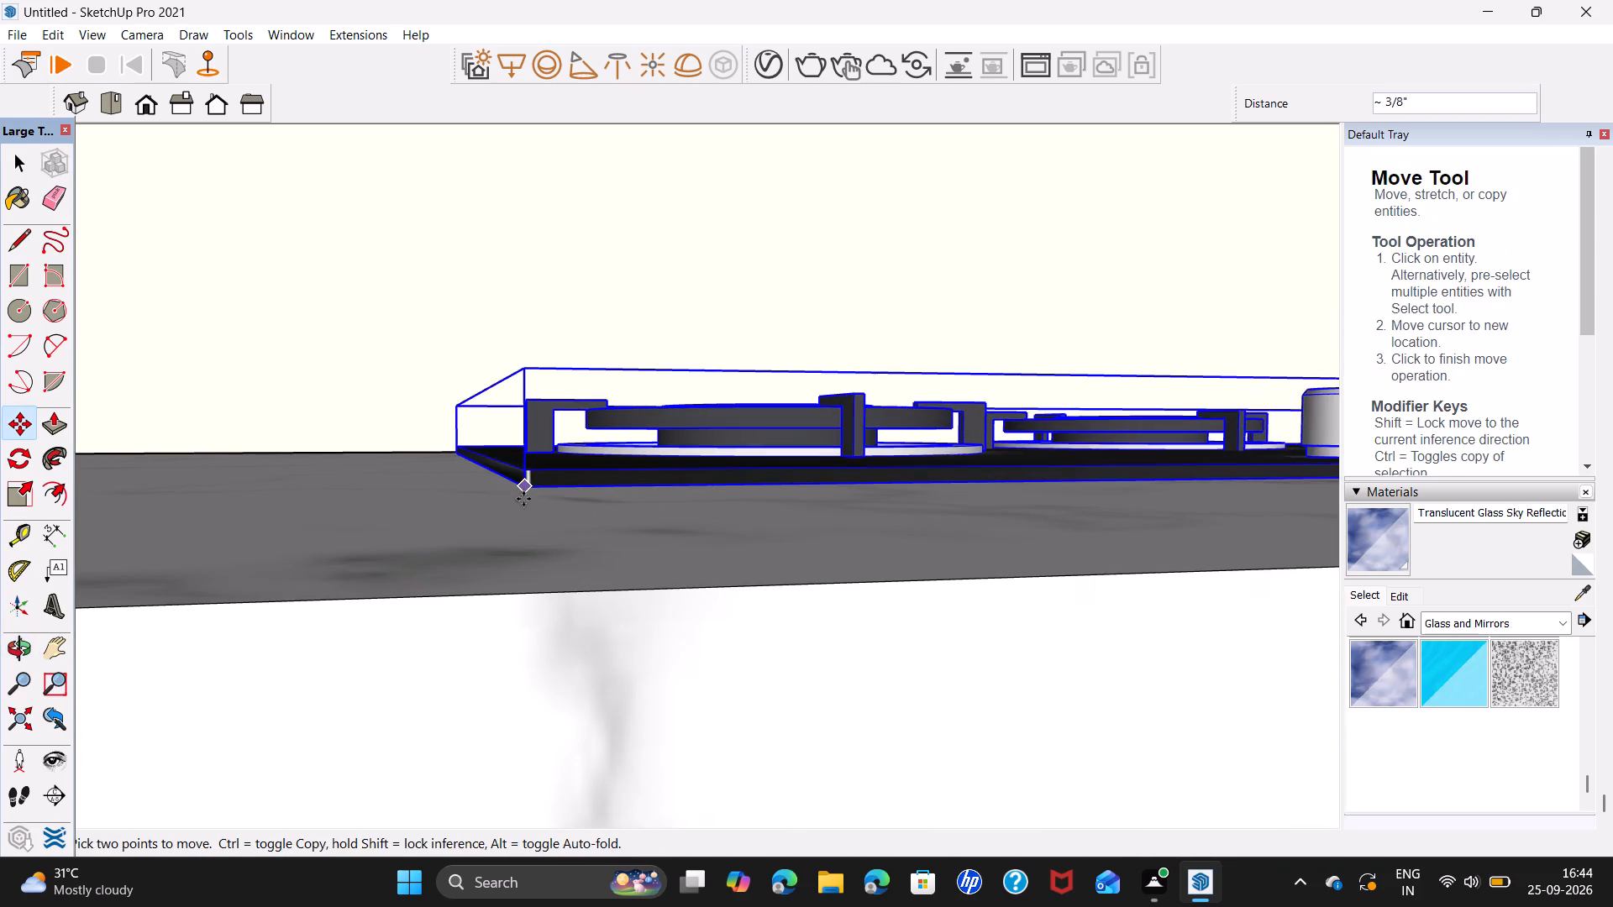
pyautogui.moveTo(533, 504); pyautogui.dragTo(482, 635, button='middle')
pyautogui.scroll(-11, 512, 588)
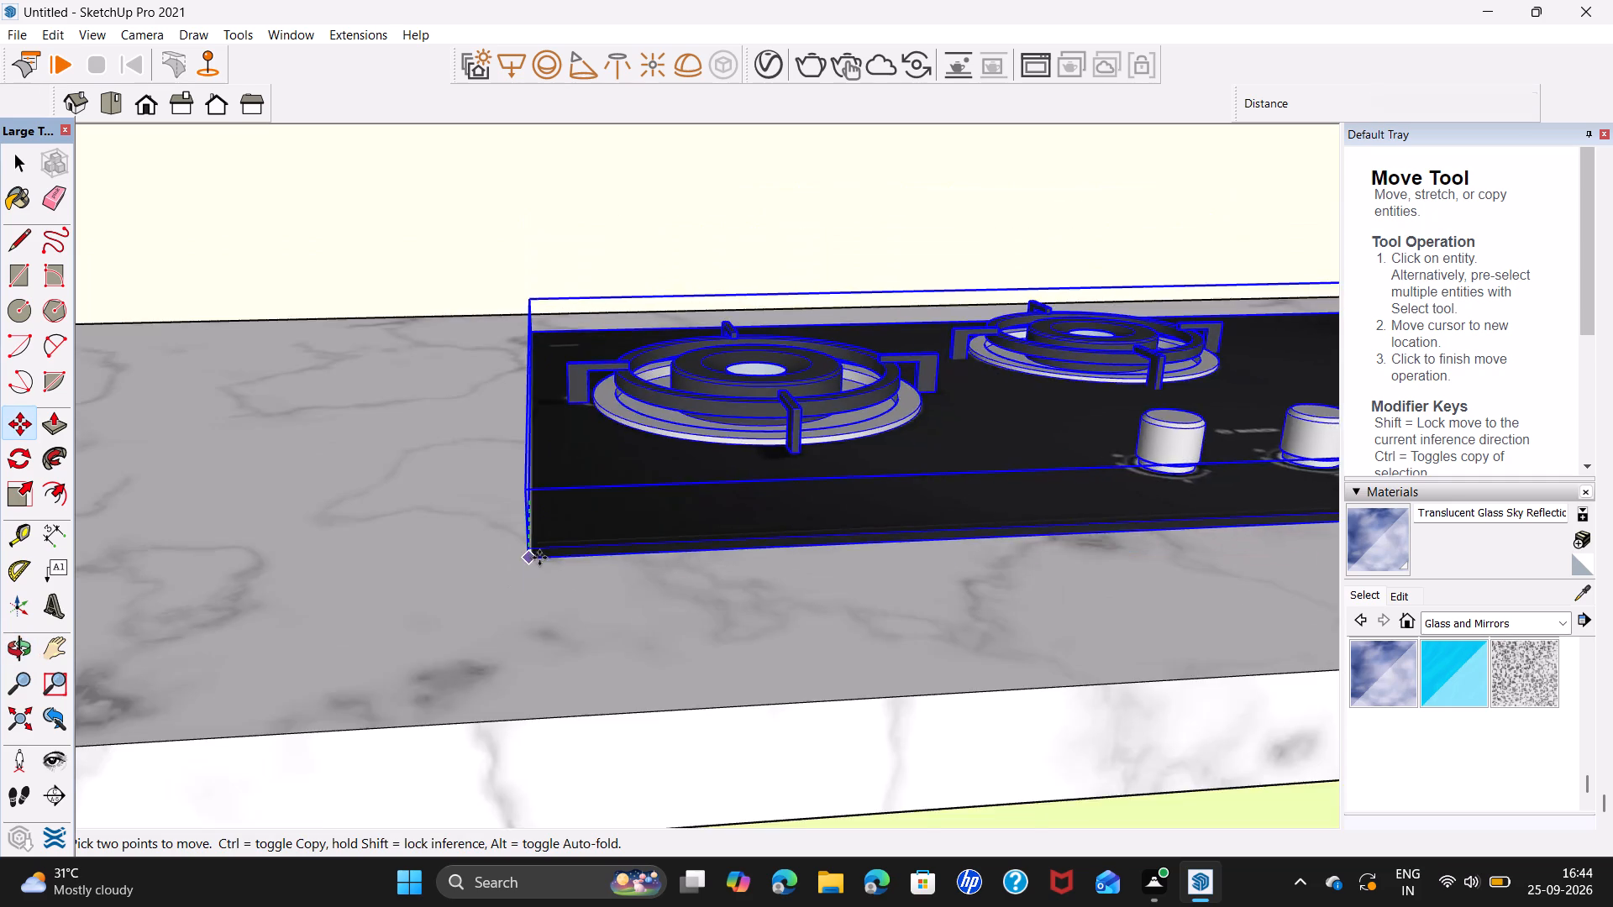
pyautogui.scroll(-3, 539, 558)
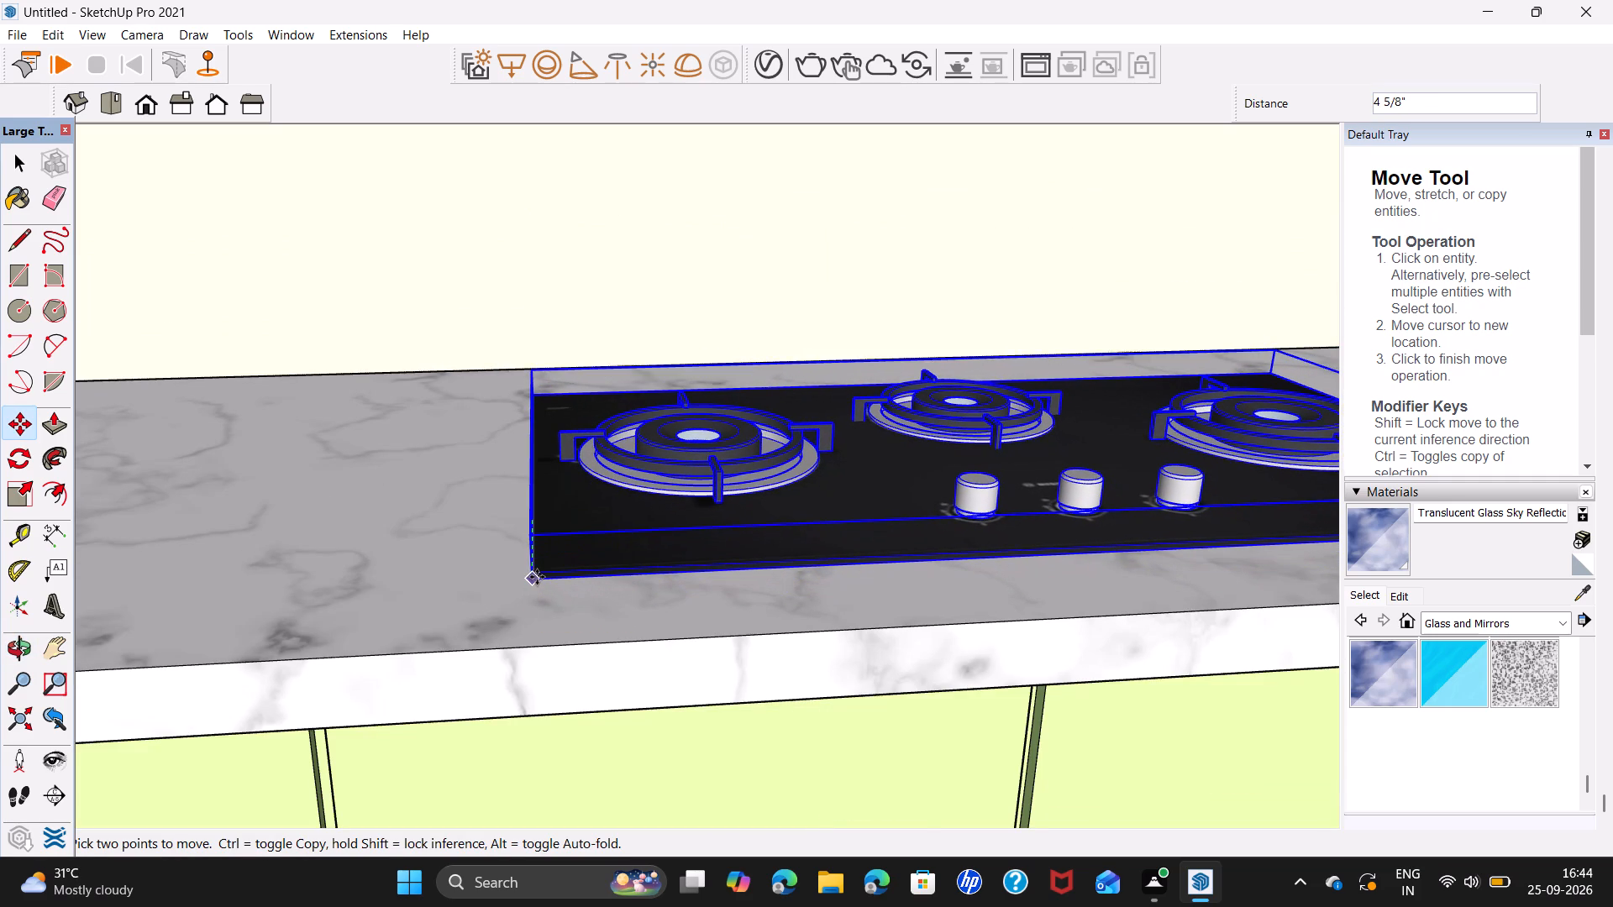
pyautogui.click(539, 571)
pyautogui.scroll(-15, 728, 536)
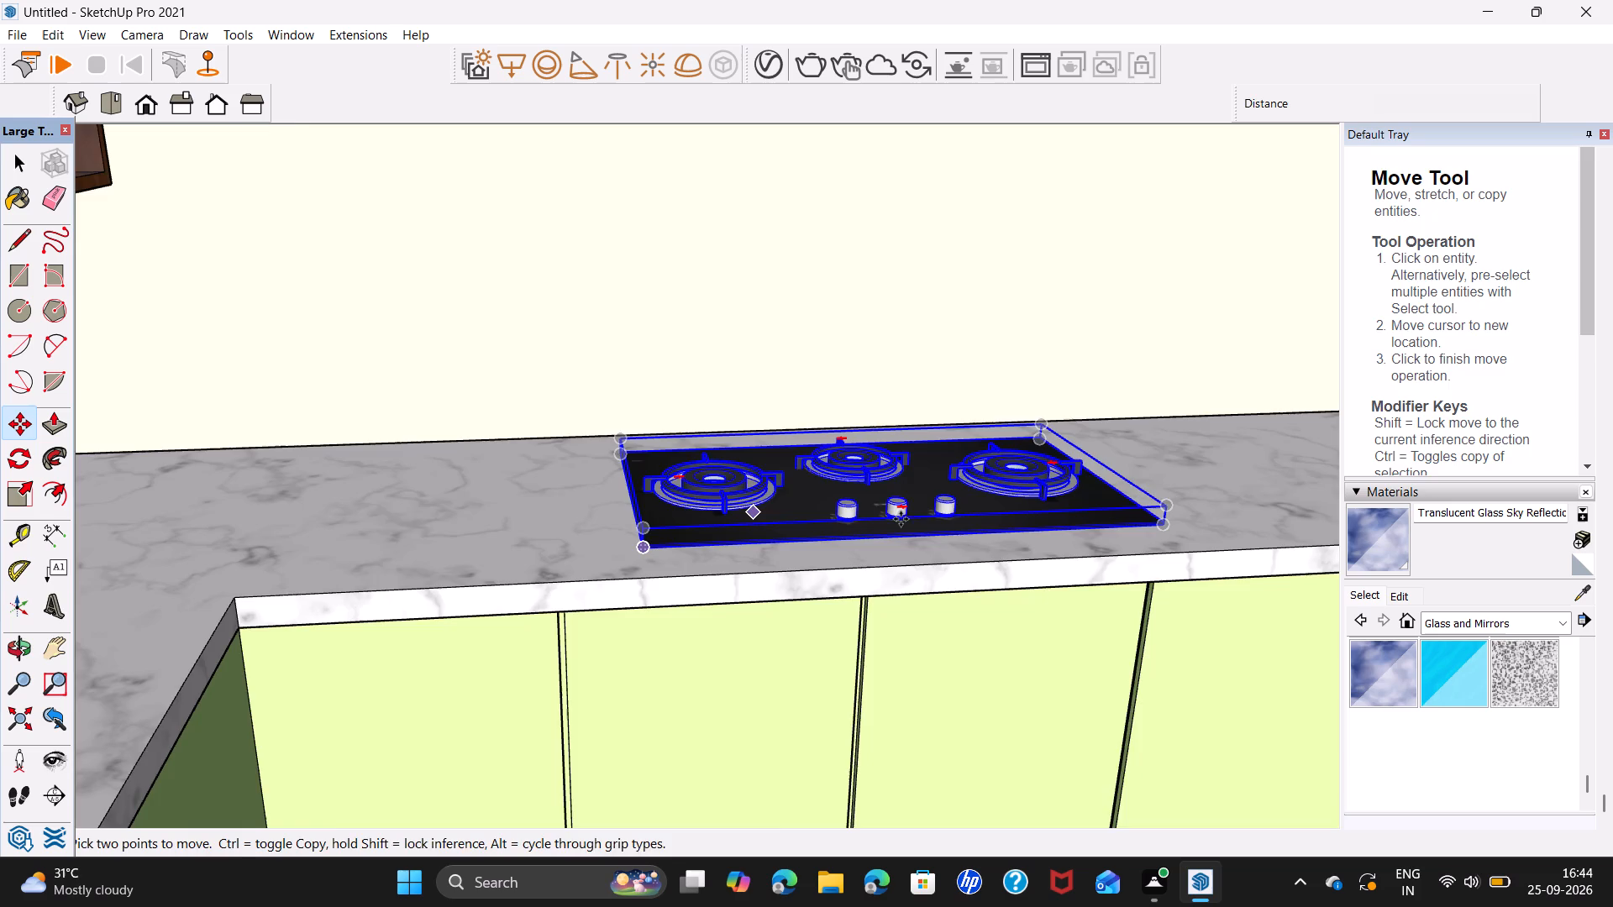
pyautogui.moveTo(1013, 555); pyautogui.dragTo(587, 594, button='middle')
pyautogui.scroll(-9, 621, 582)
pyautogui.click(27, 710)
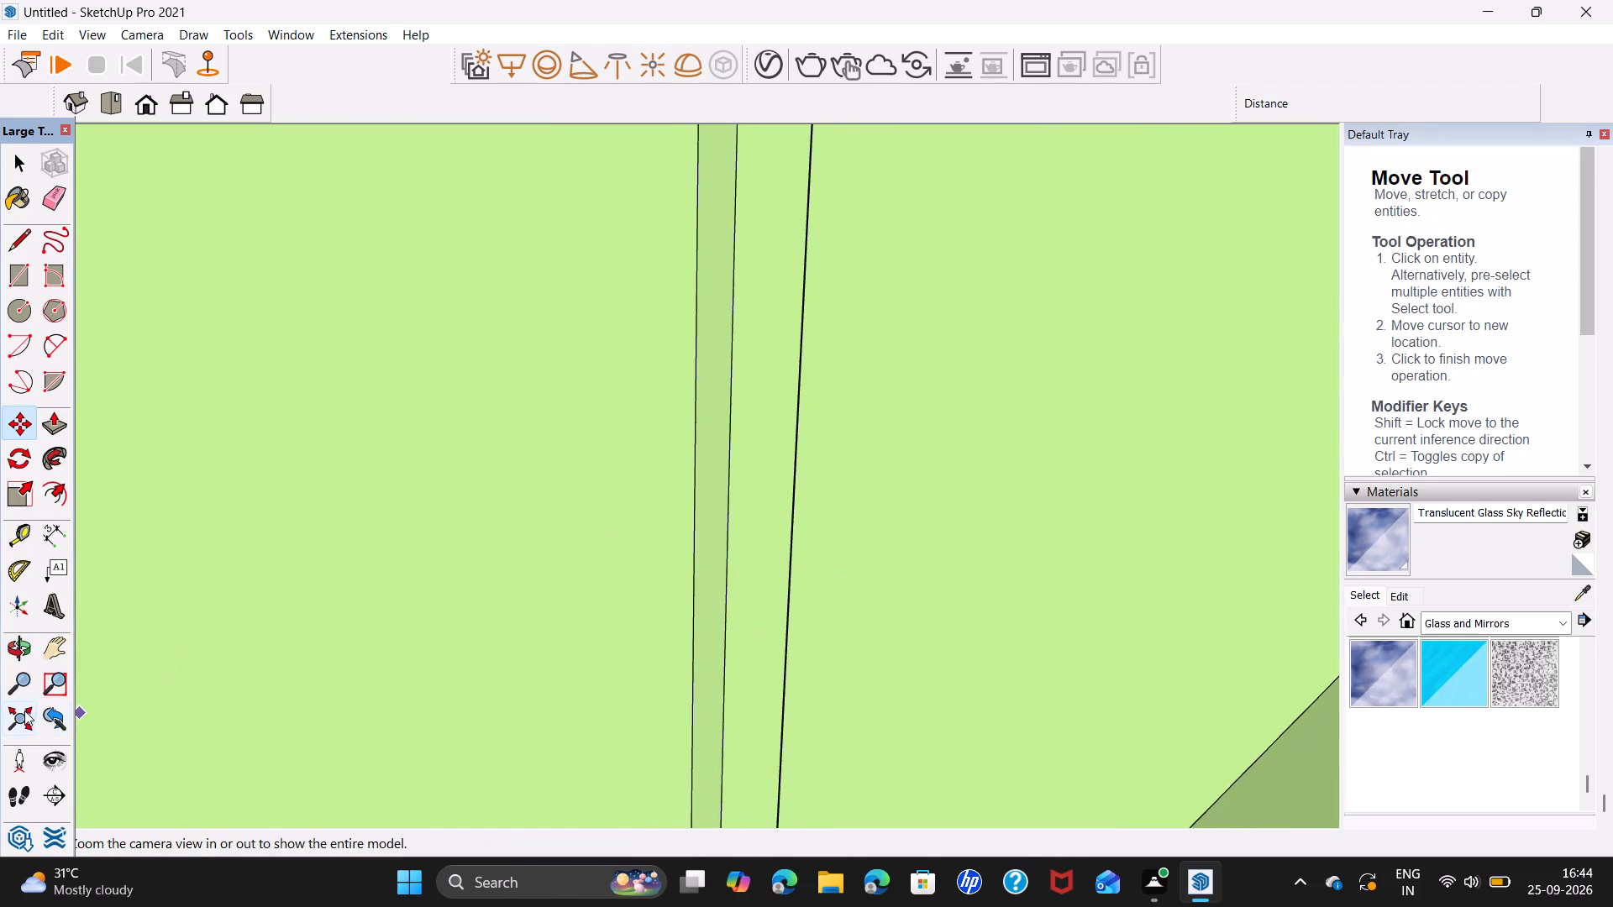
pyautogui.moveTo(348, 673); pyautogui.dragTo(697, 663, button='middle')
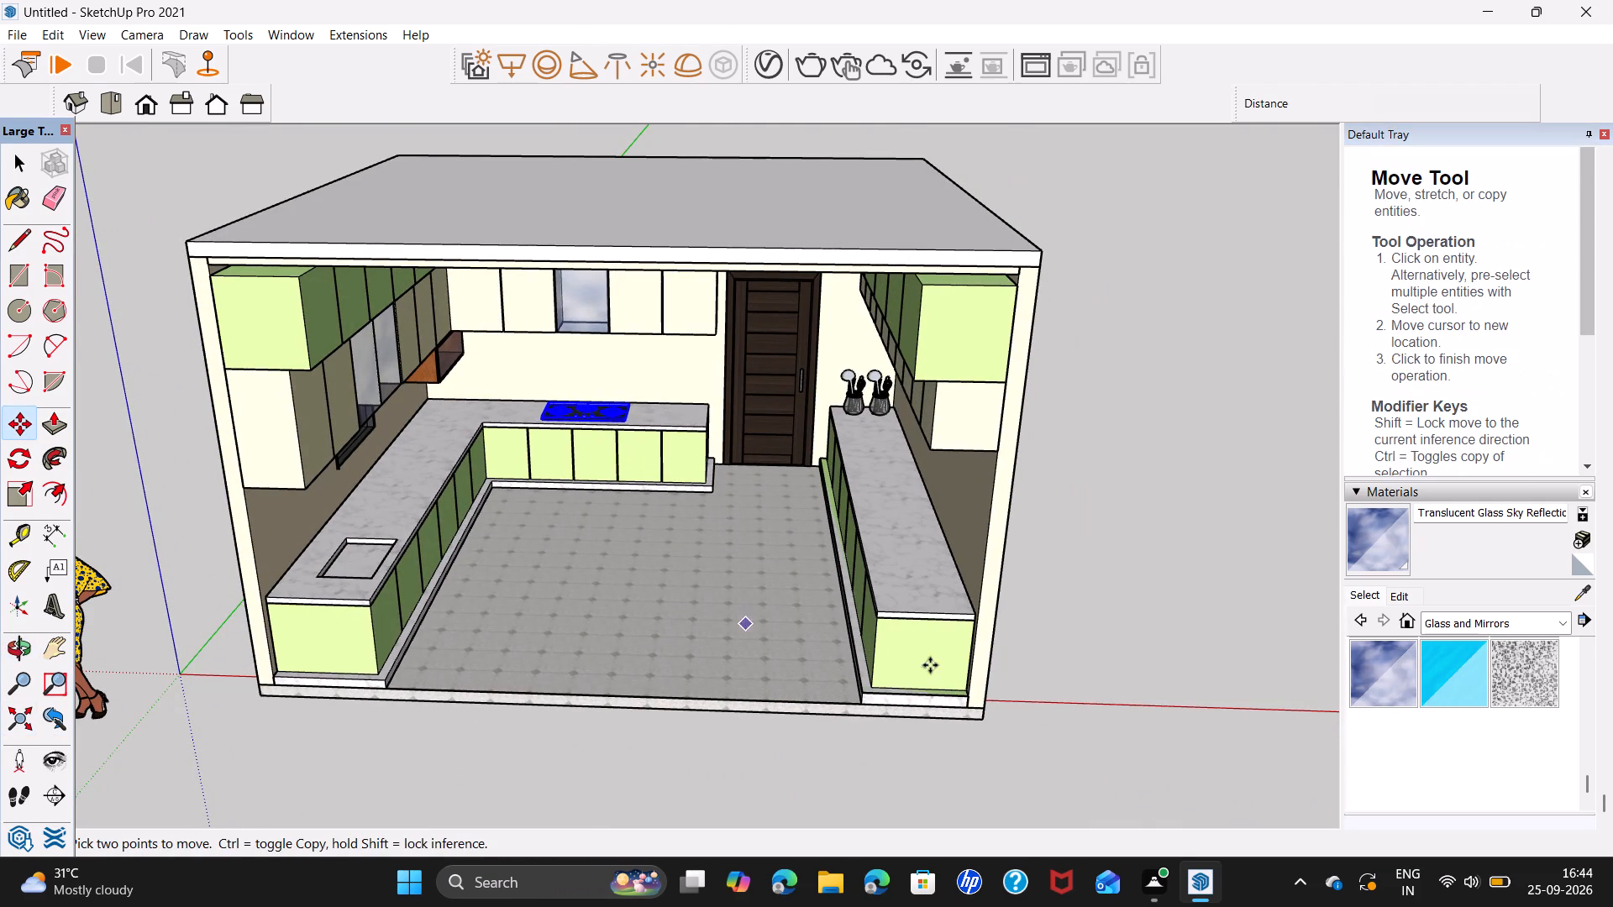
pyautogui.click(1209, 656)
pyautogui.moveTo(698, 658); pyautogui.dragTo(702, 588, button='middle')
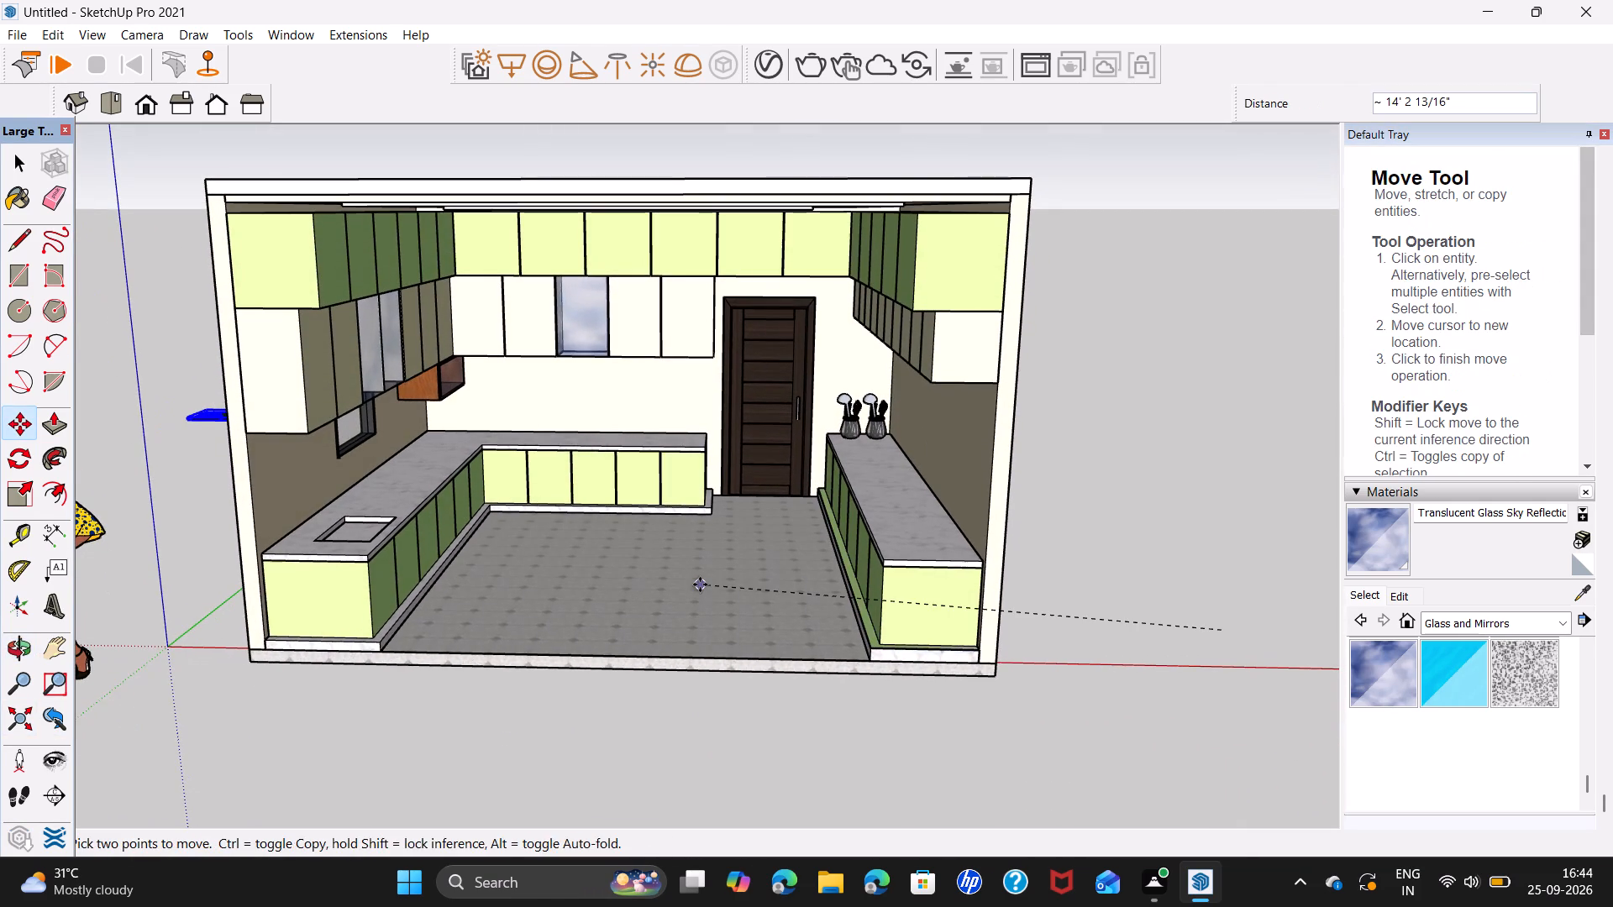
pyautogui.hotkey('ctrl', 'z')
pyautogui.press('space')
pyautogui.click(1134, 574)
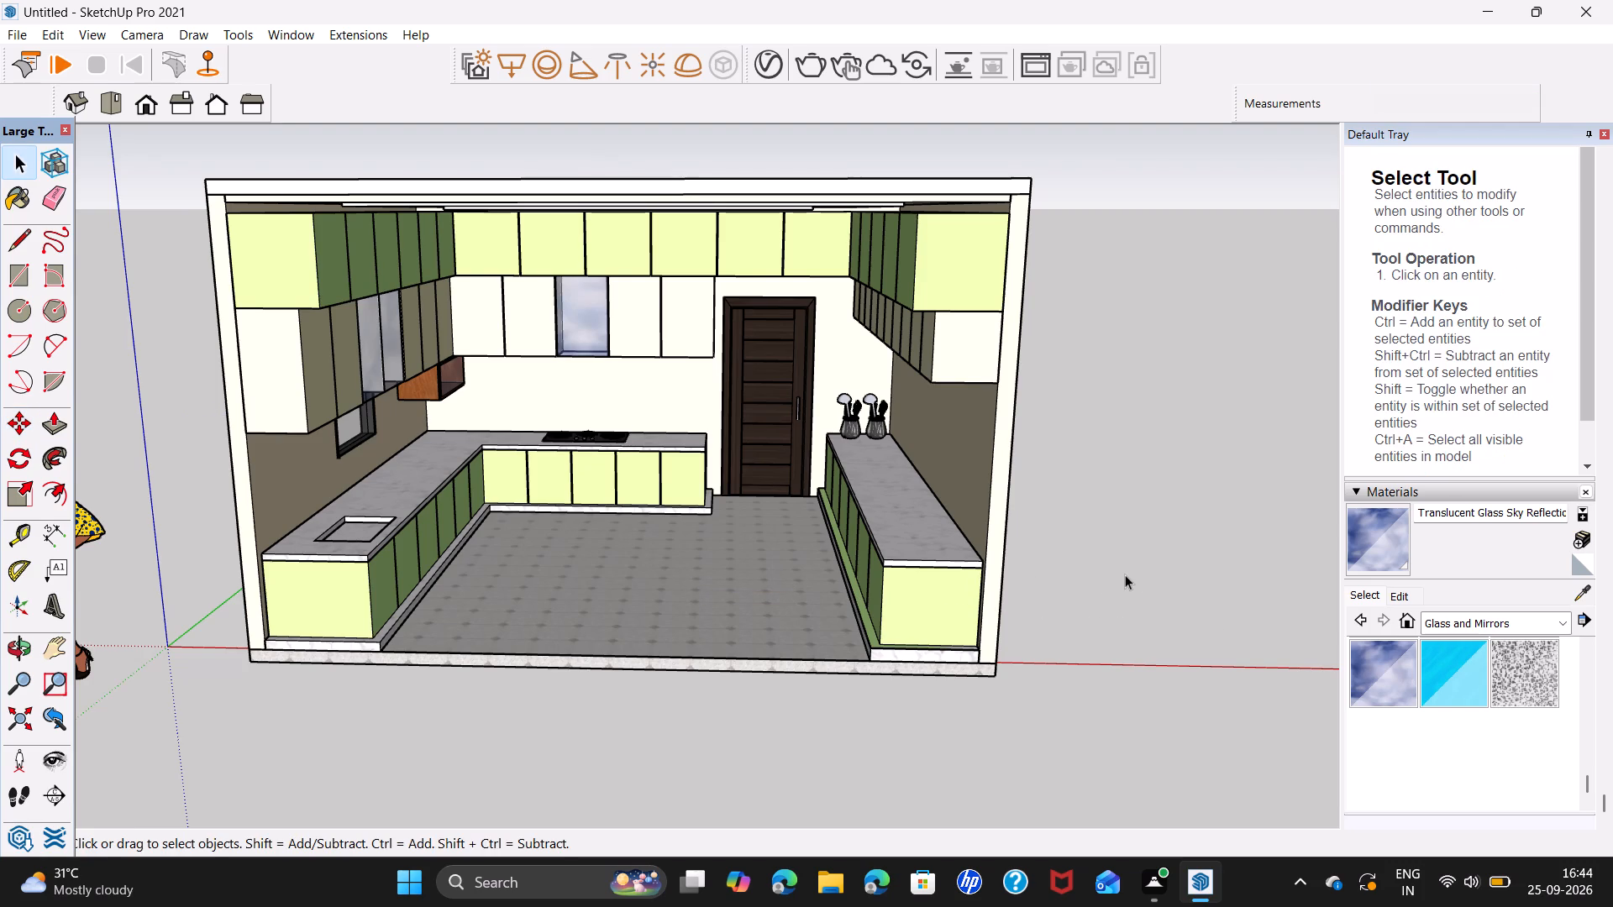
# Examine the kitchen interior from the open front, including the stove, countertops, cabinets and stepped ceiling.
pyautogui.scroll(2, 602, 506)
pyautogui.moveTo(622, 521); pyautogui.dragTo(607, 603, button='middle')
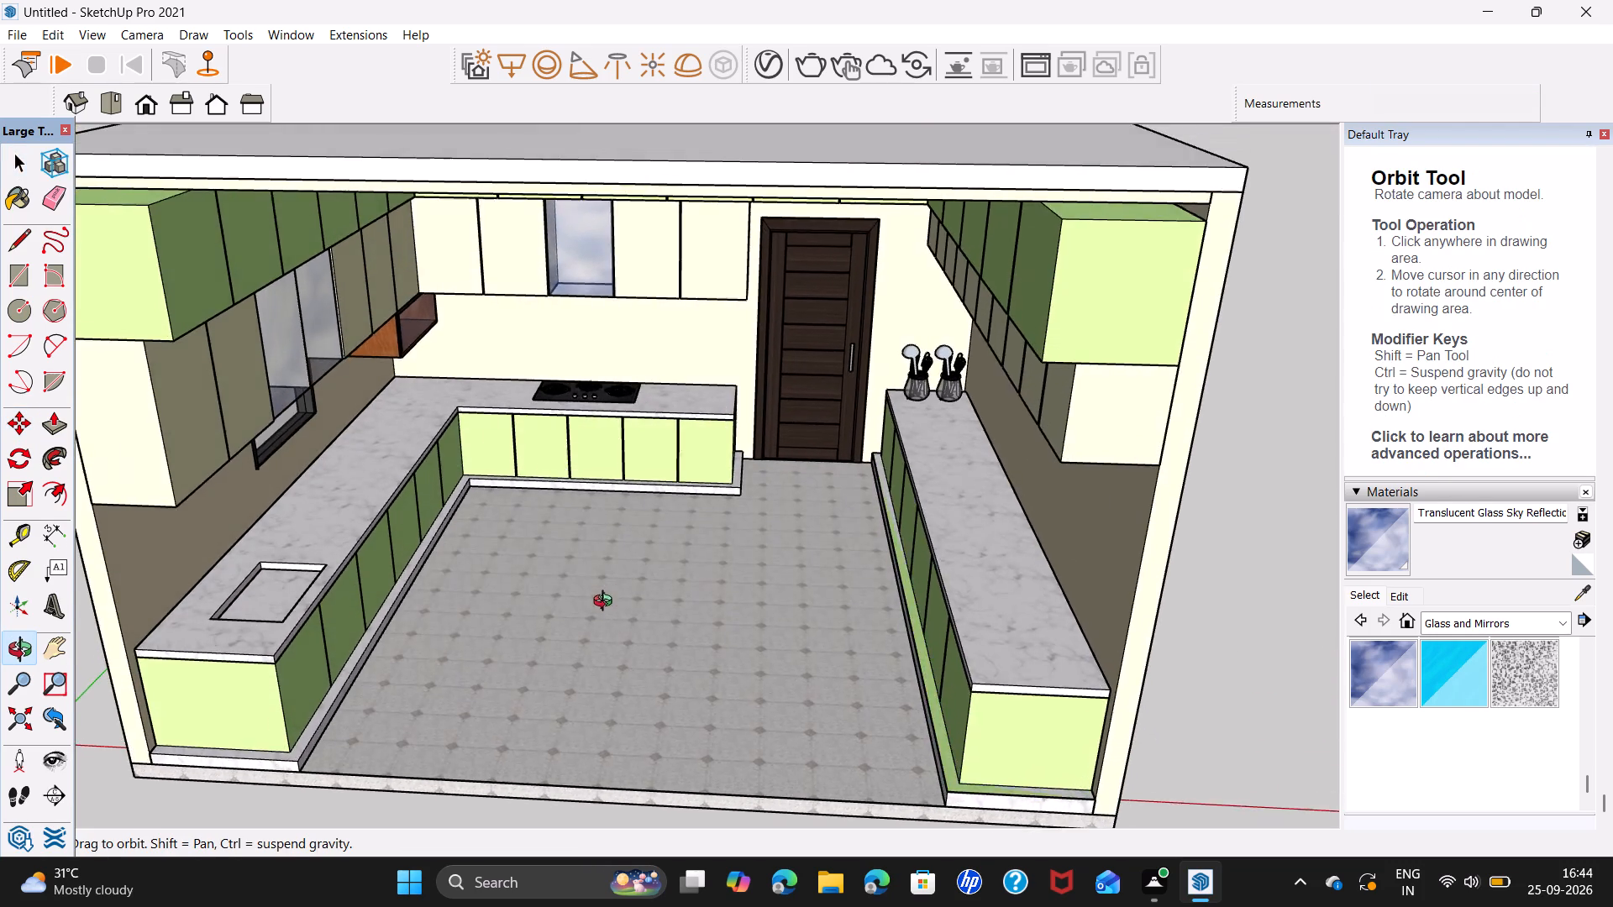
pyautogui.moveTo(607, 603); pyautogui.dragTo(614, 467, button='middle')
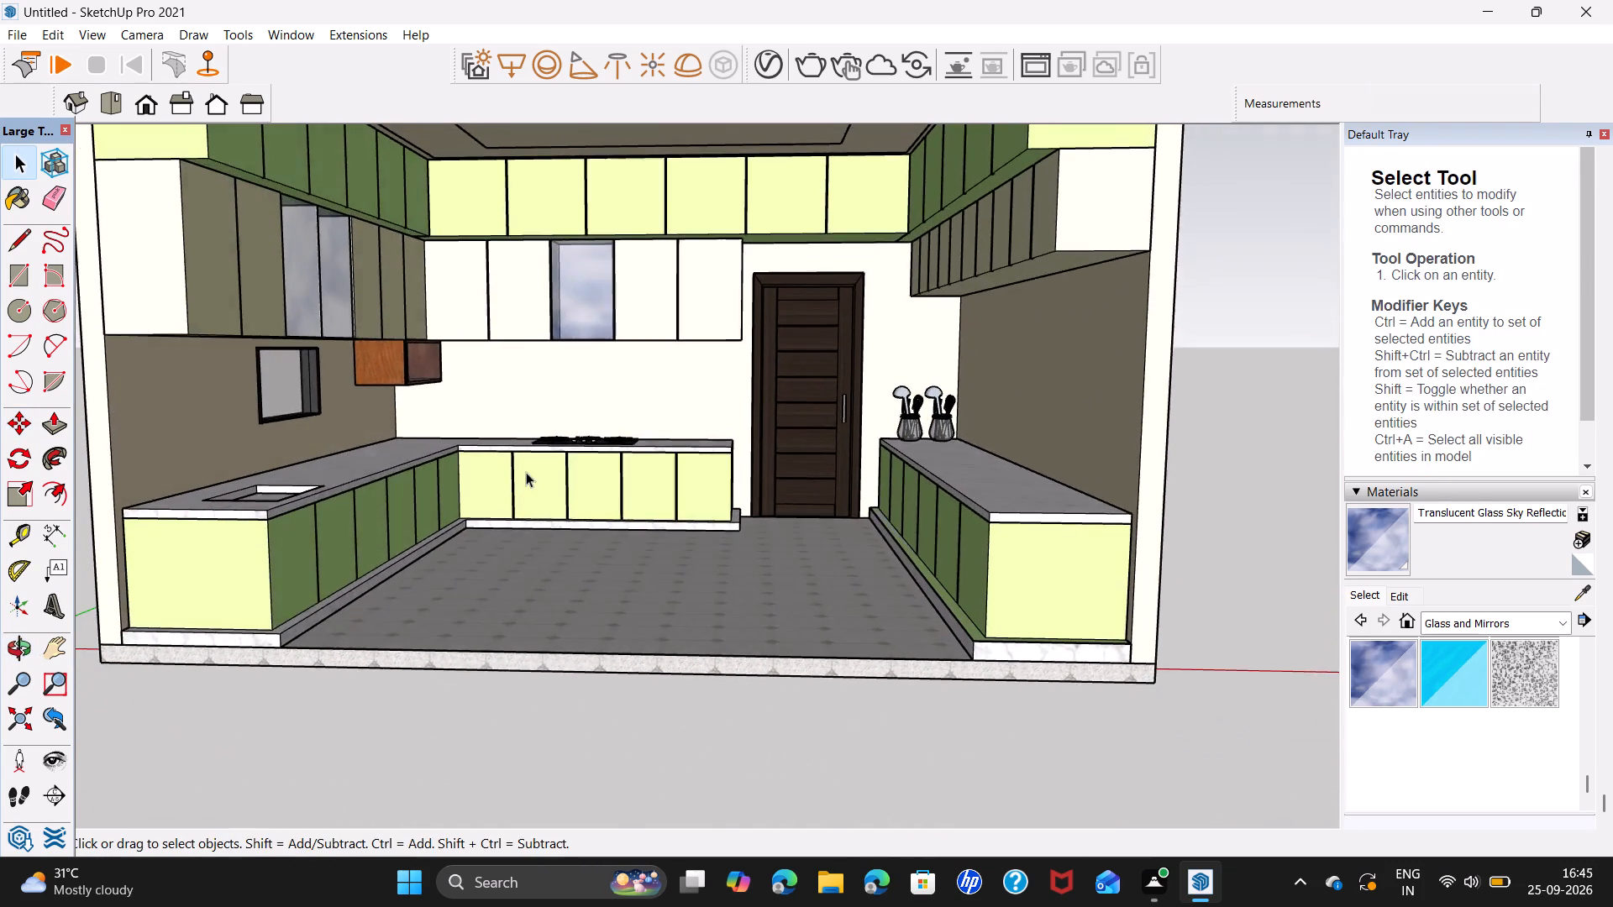
pyautogui.scroll(3, 526, 472)
pyautogui.moveTo(651, 511); pyautogui.dragTo(687, 534, button='middle')
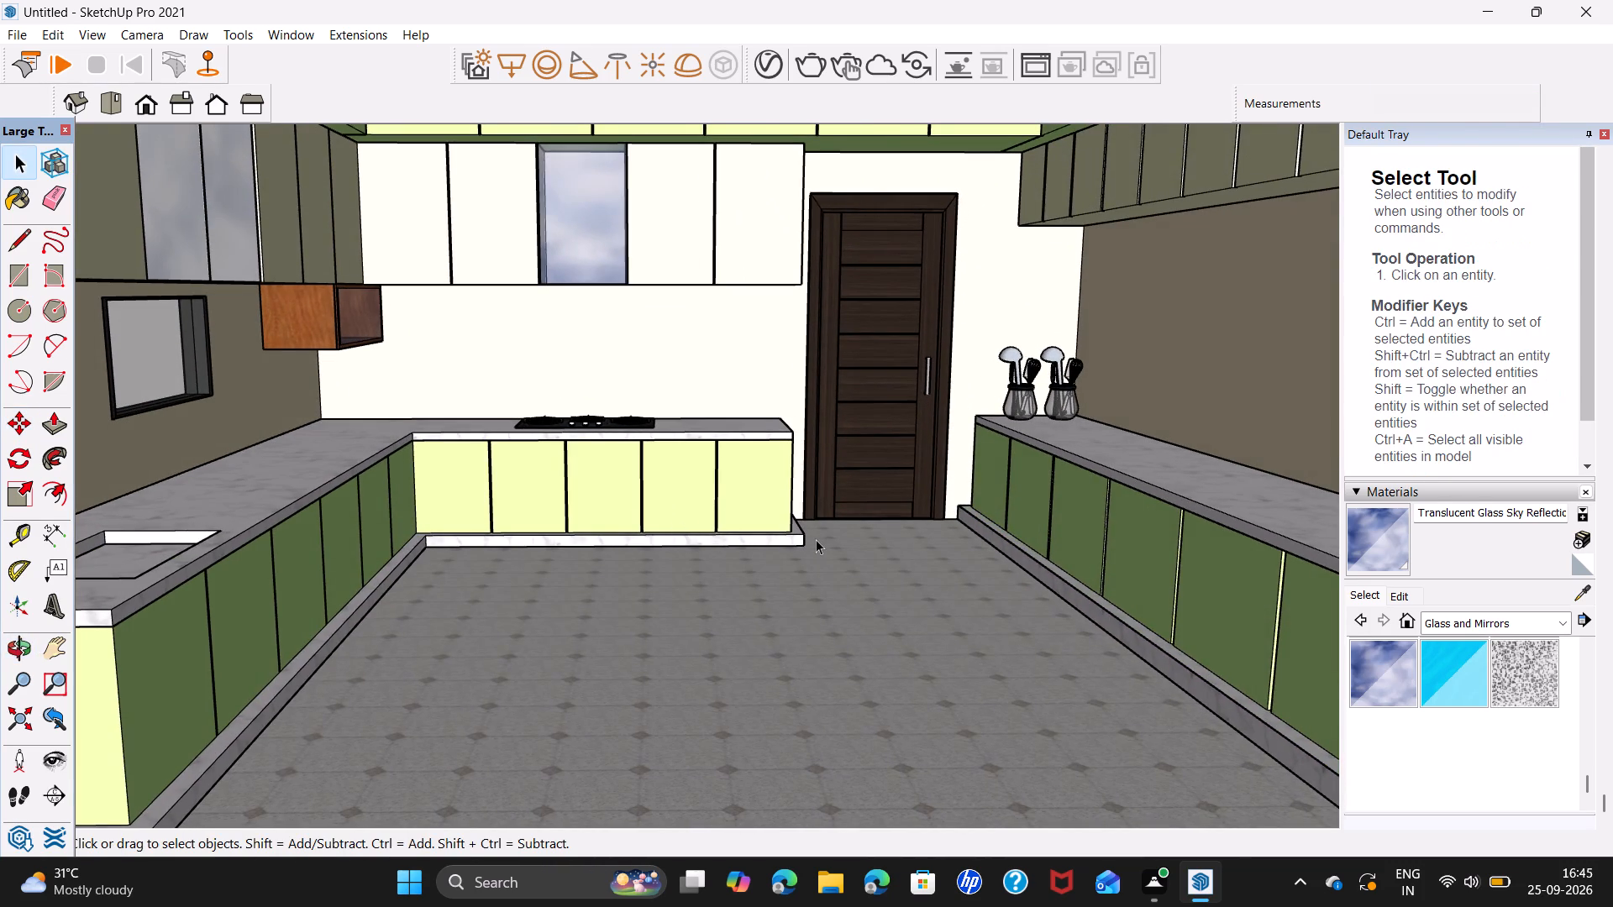
pyautogui.scroll(-3, 819, 539)
pyautogui.keyDown('shift'); pyautogui.moveTo(828, 539); pyautogui.dragTo(758, 597, button='middle'); pyautogui.keyUp('shift')
pyautogui.moveTo(876, 619); pyautogui.dragTo(864, 555, button='middle')
pyautogui.keyDown('shift'); pyautogui.moveTo(851, 537); pyautogui.dragTo(885, 564, button='middle'); pyautogui.keyUp('shift')
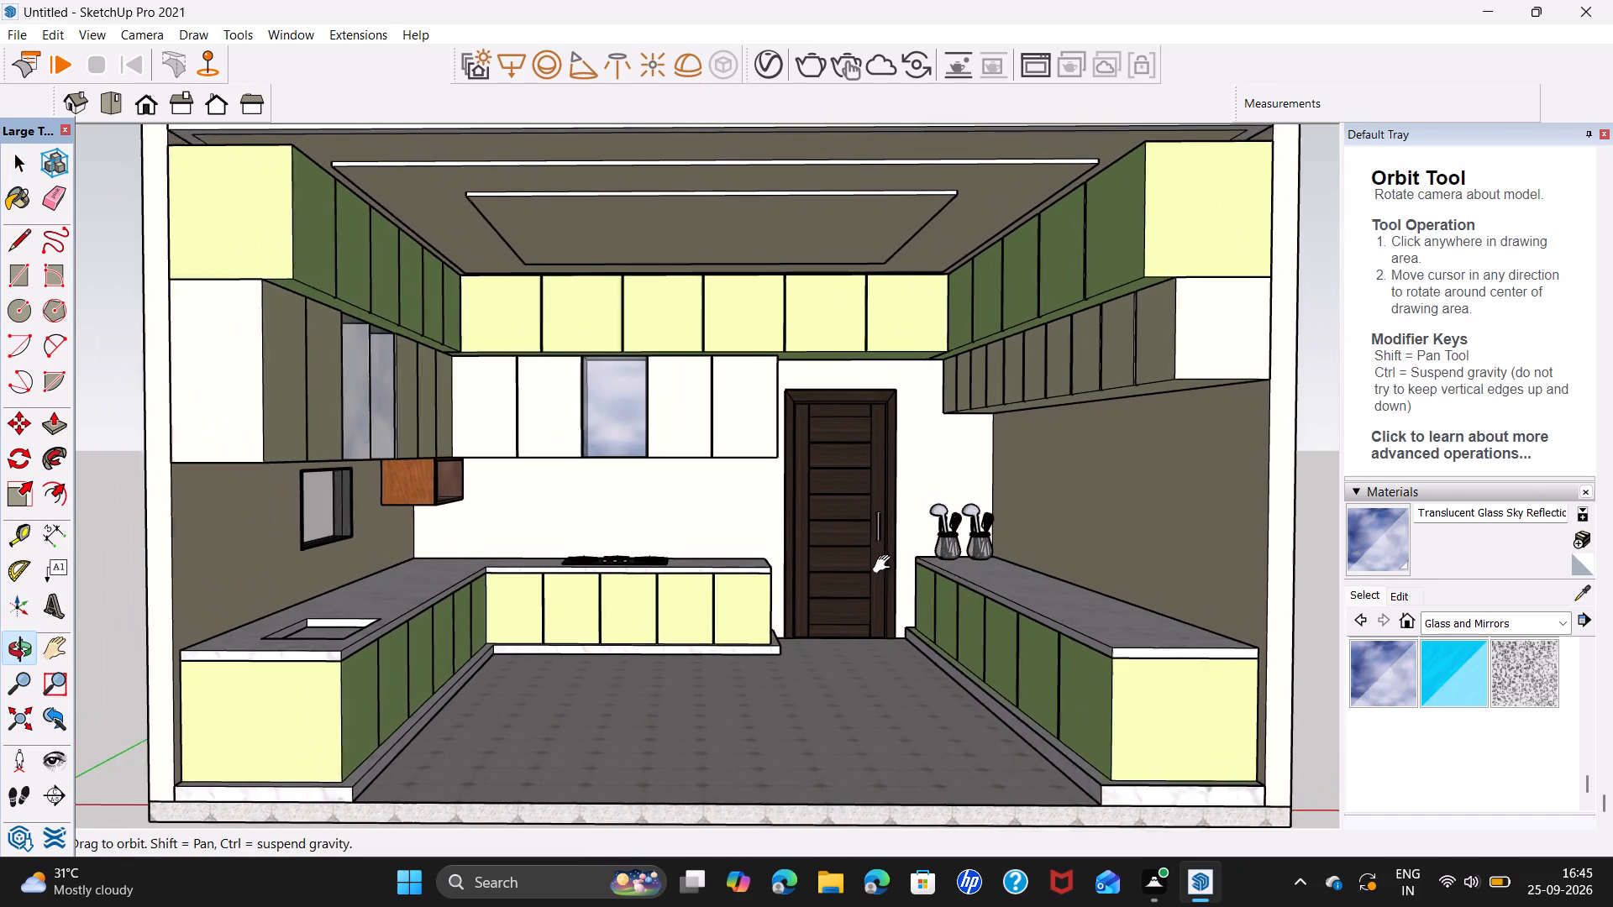
pyautogui.keyDown('shift'); pyautogui.moveTo(885, 564); pyautogui.dragTo(883, 576, button='middle'); pyautogui.keyUp('shift')
pyautogui.scroll(1, 883, 576)
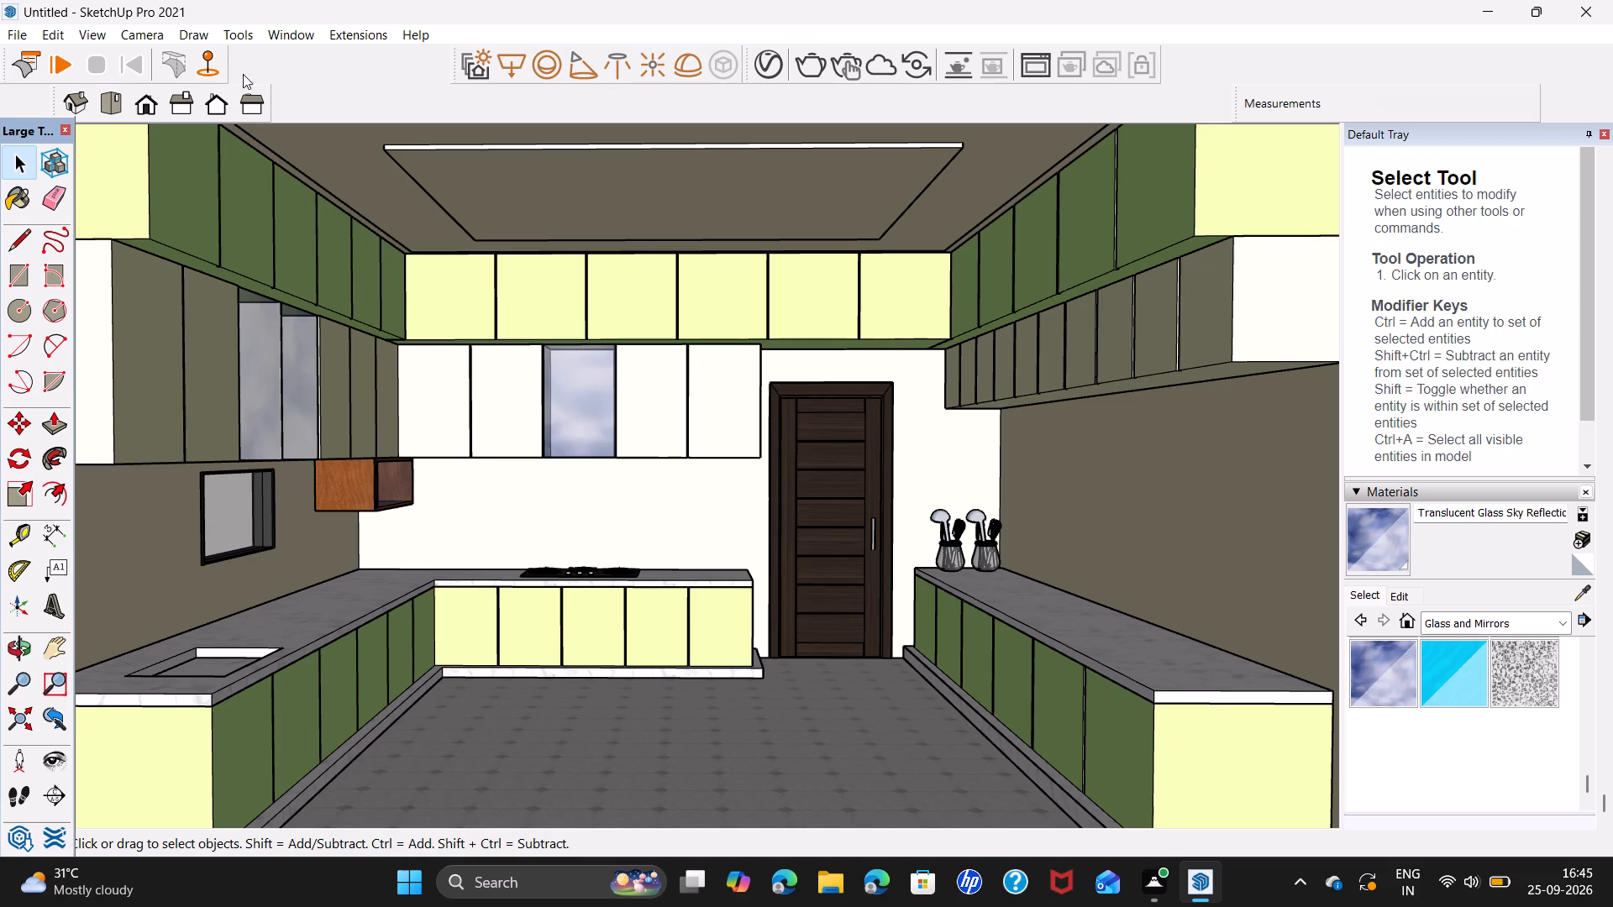
# Open the V-Ray Asset Editor.
pyautogui.click(775, 62)
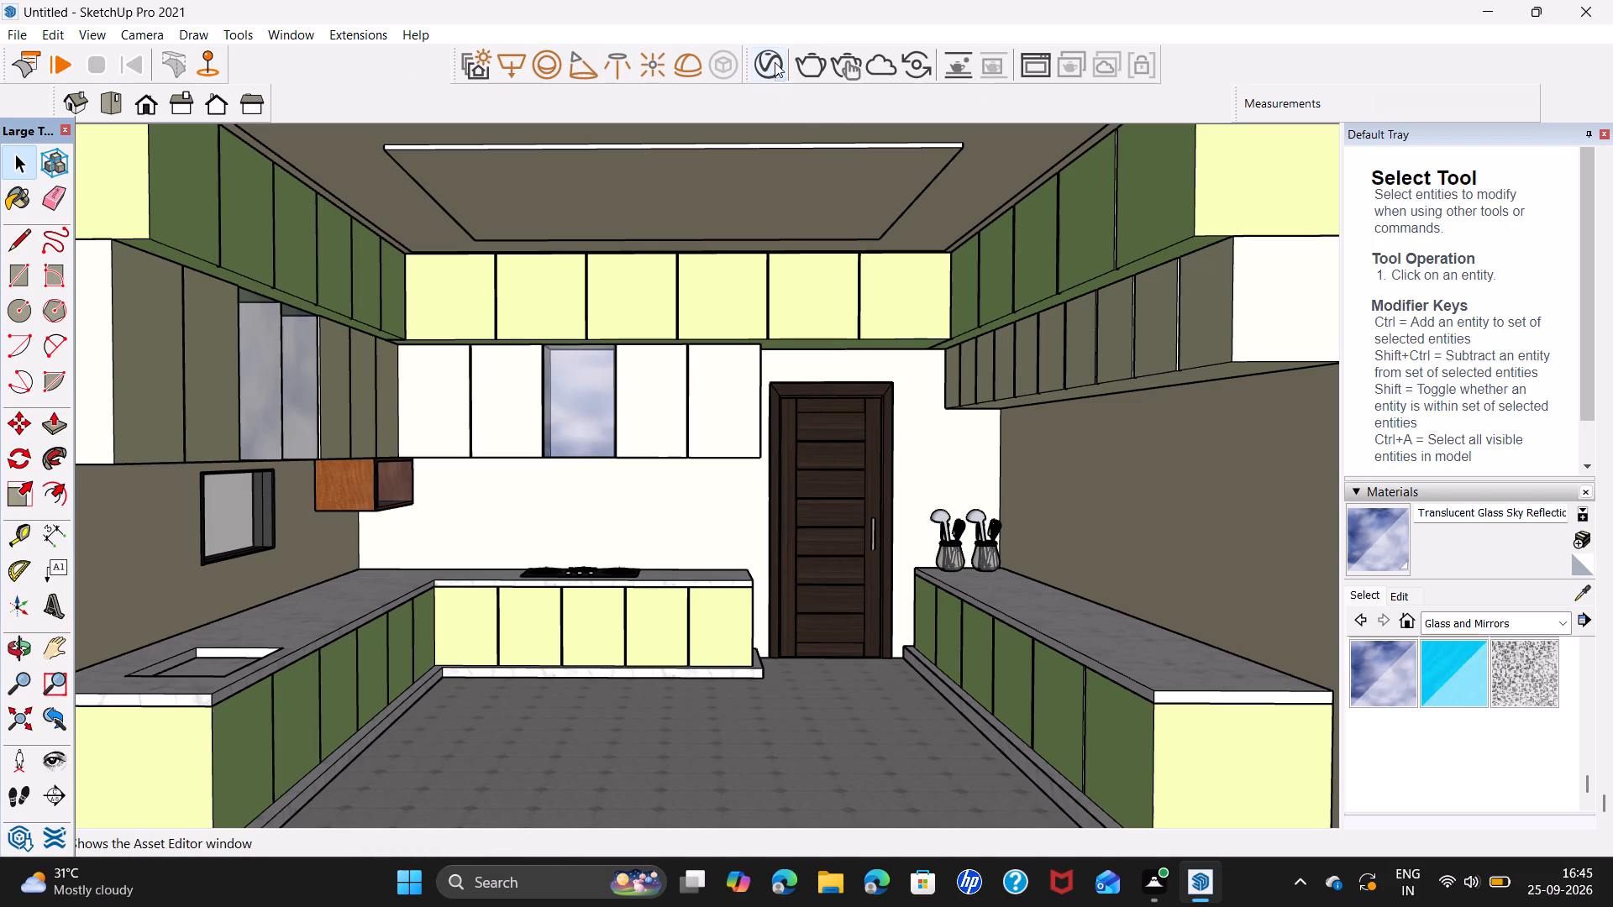
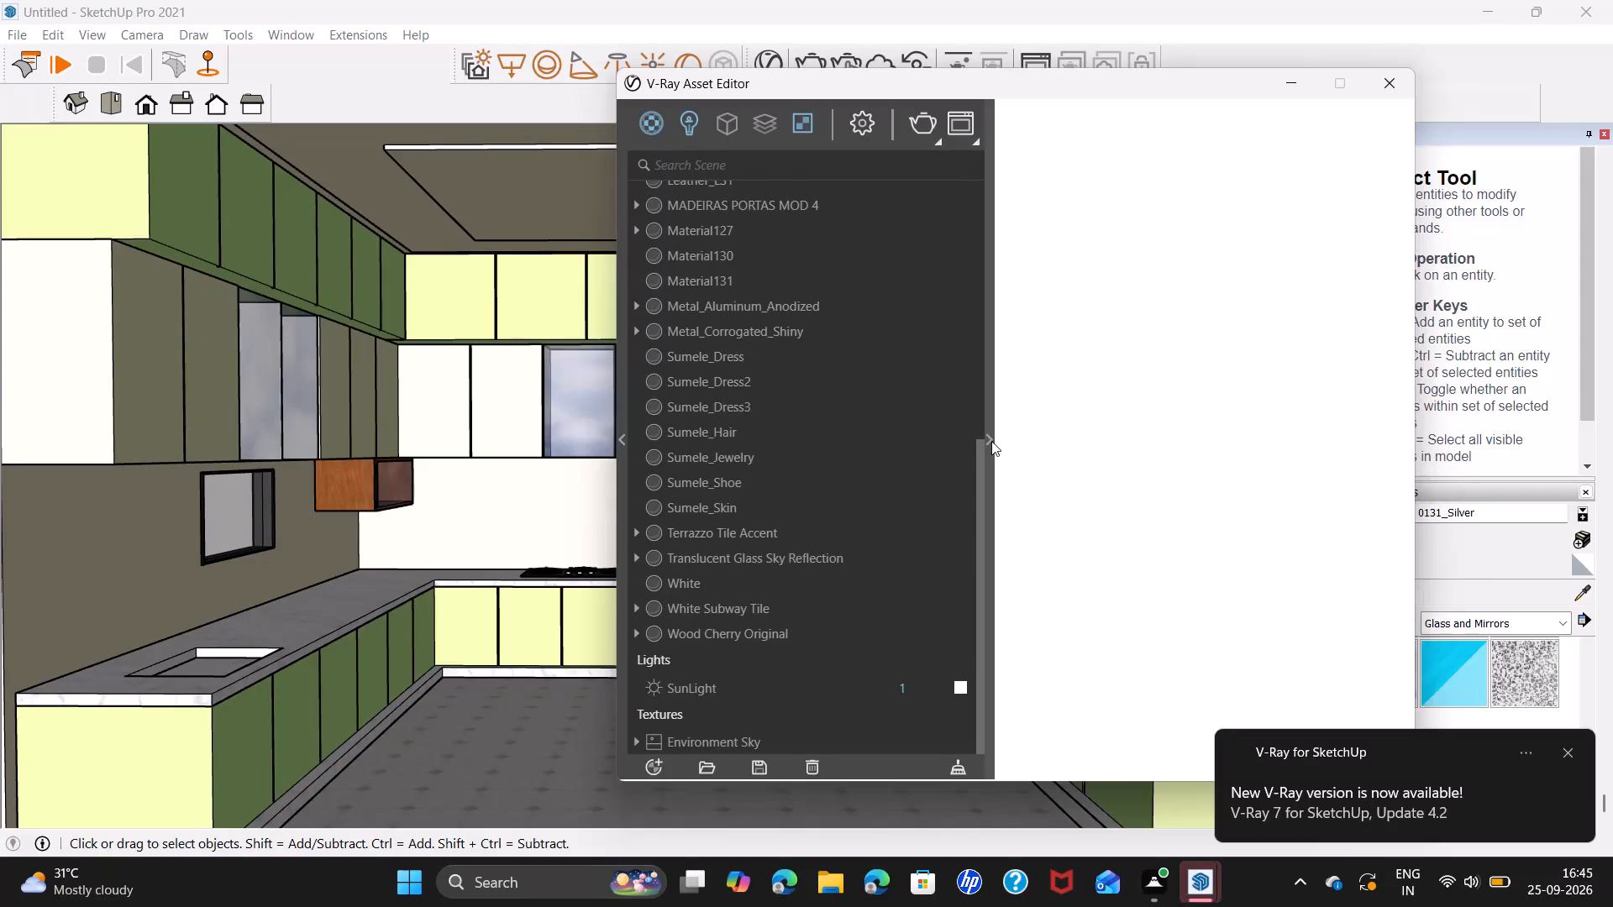
# Create a new V-Ray Emissive material and set its intensity to 10.
pyautogui.click(991, 441)
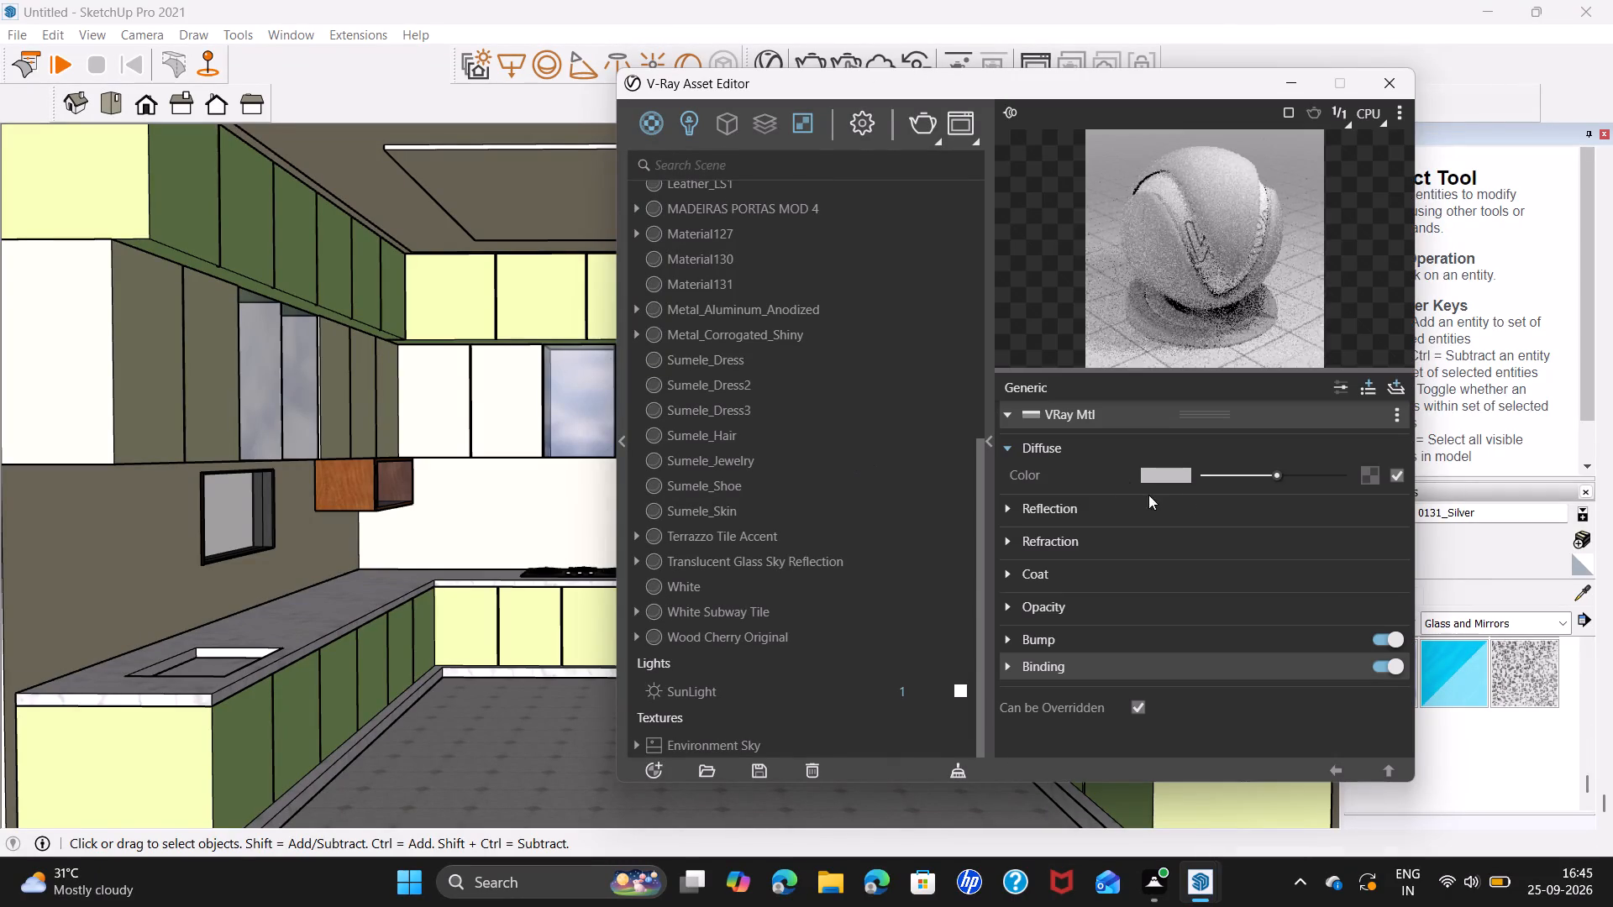
pyautogui.click(1181, 475)
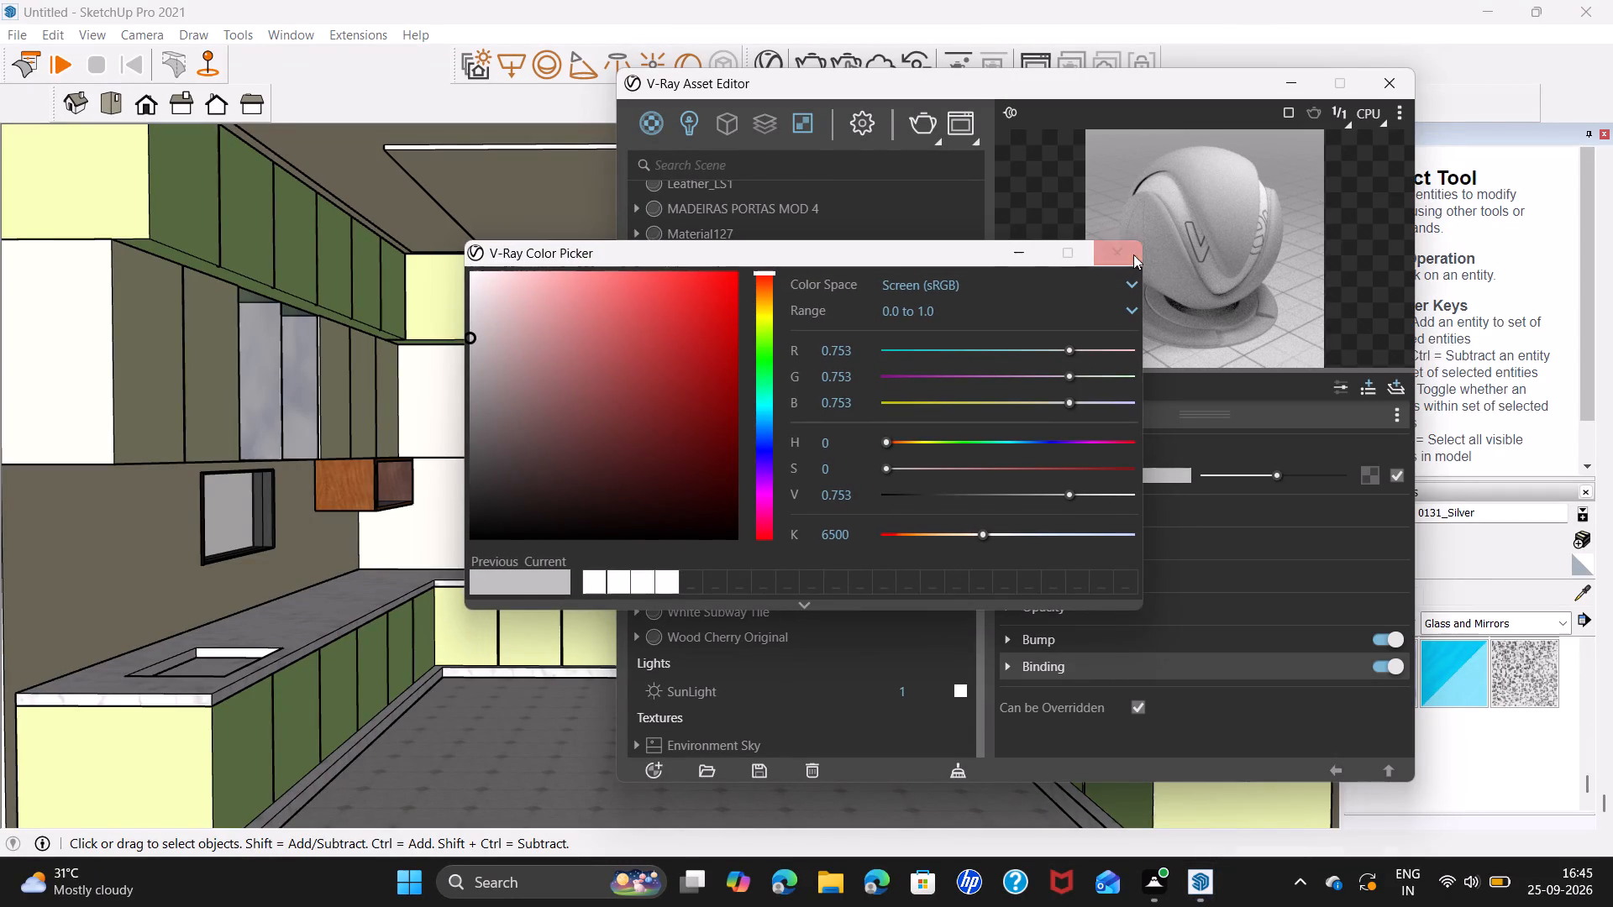
pyautogui.click(1133, 252)
pyautogui.click(664, 766)
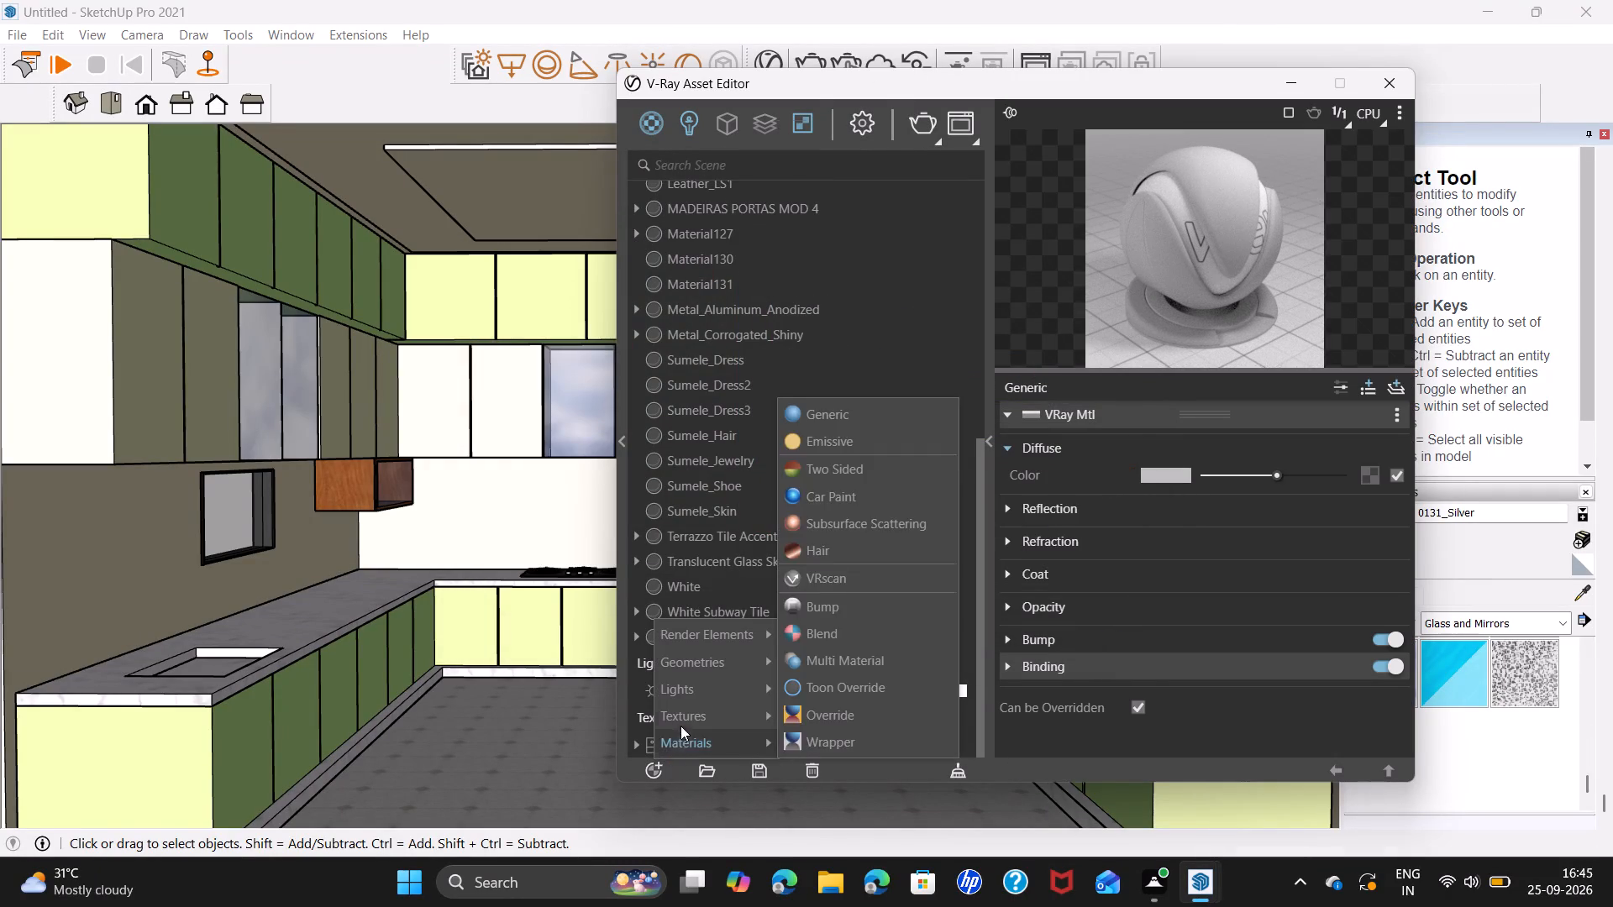
pyautogui.click(712, 741)
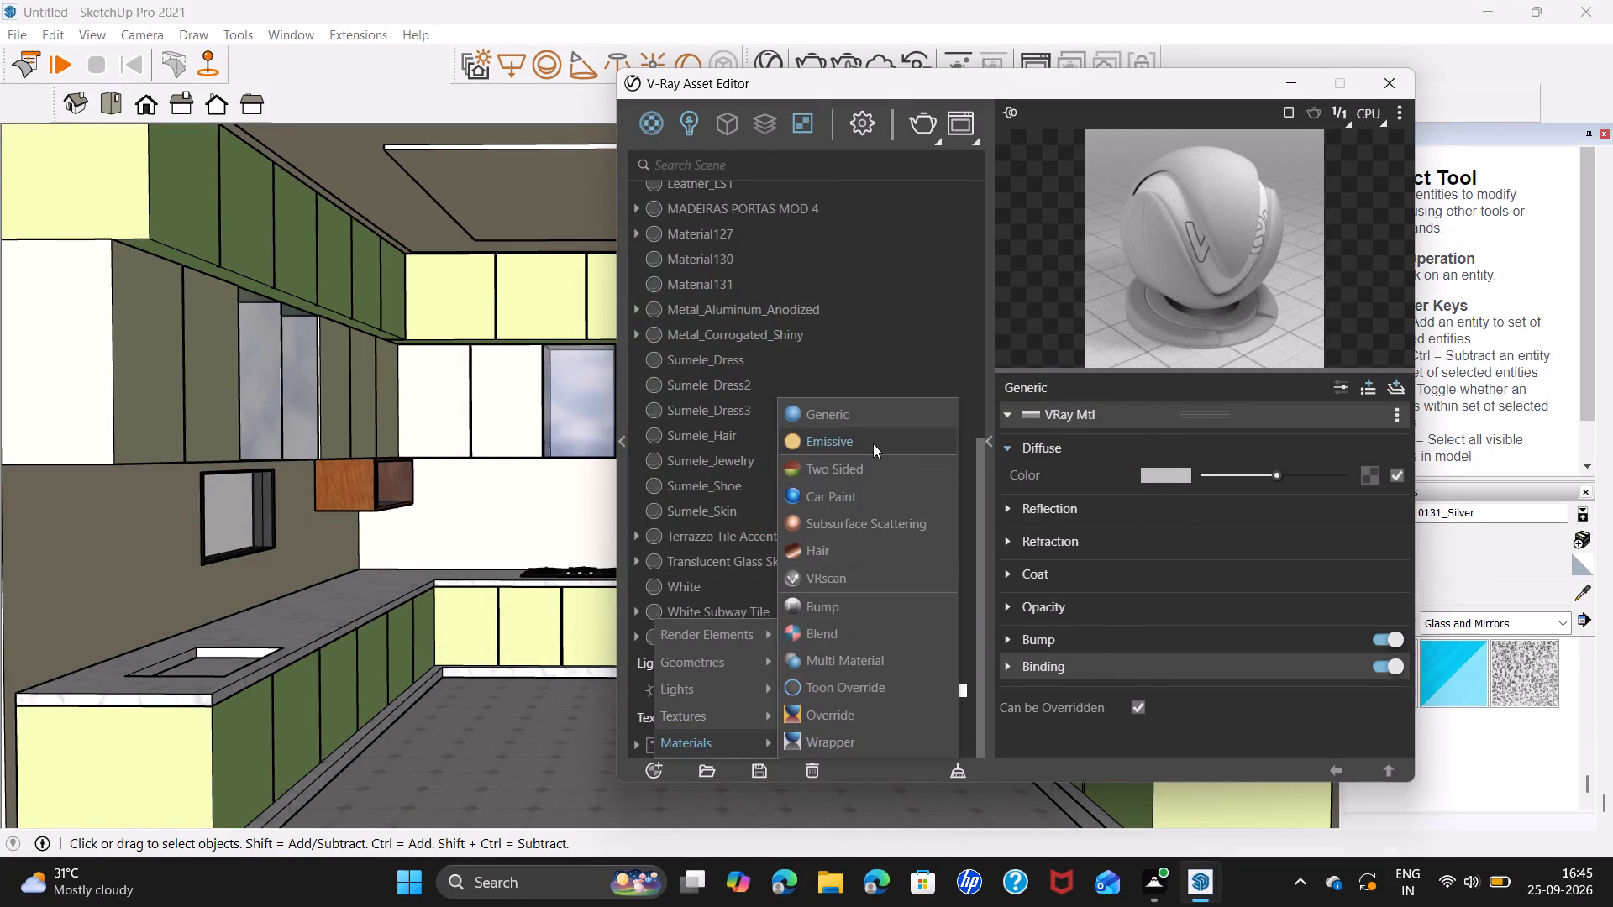
pyautogui.click(873, 443)
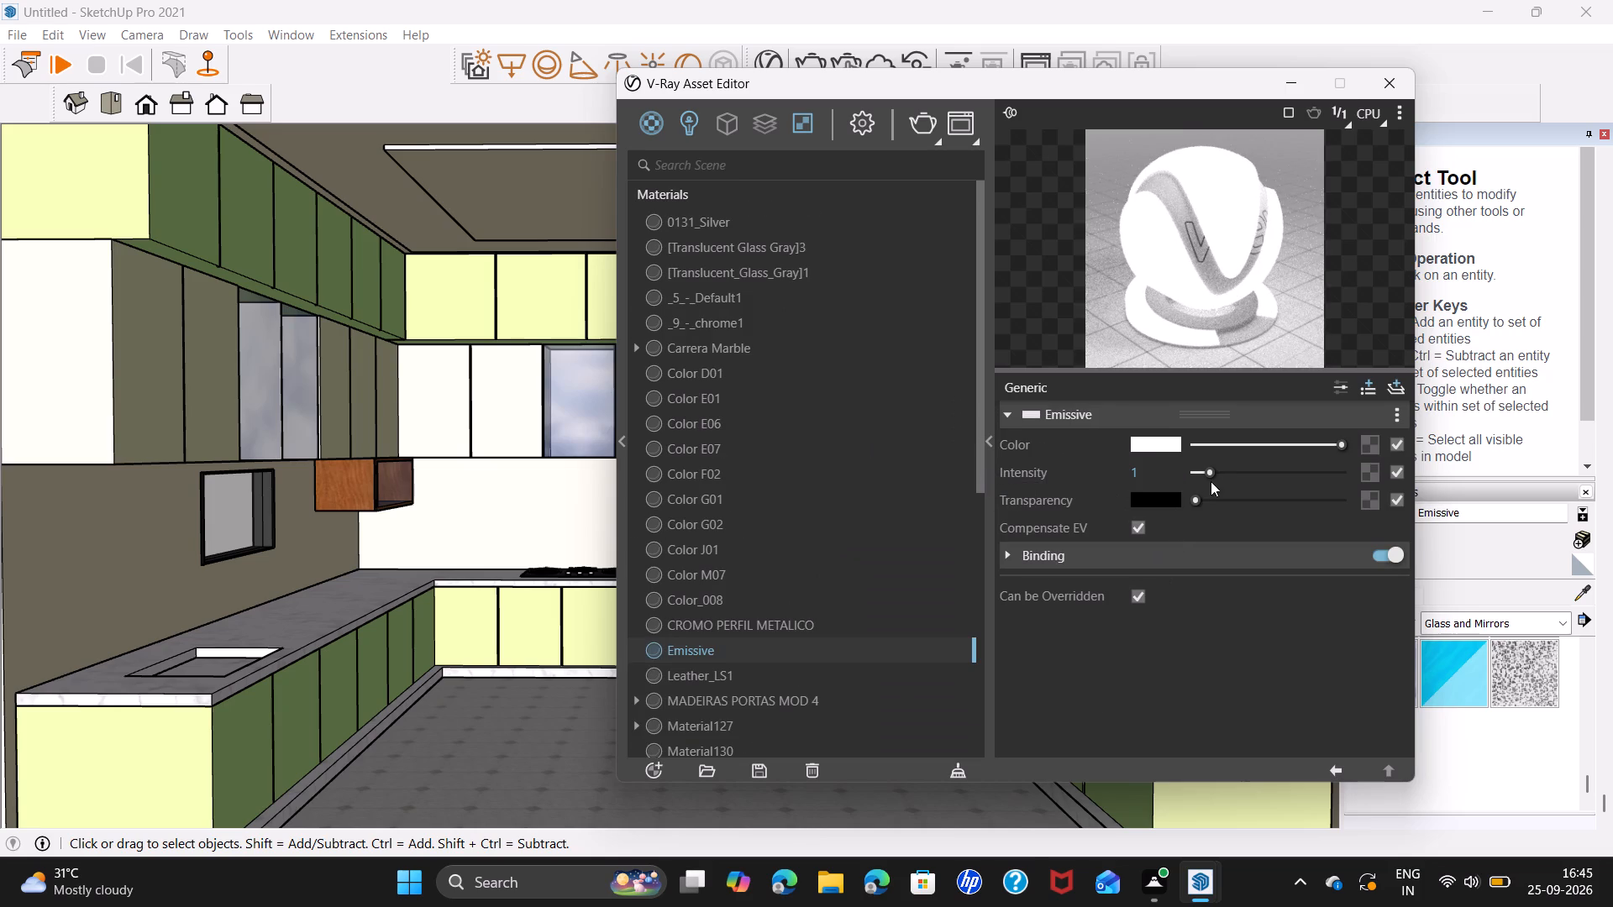
pyautogui.moveTo(1214, 474); pyautogui.dragTo(1355, 472)
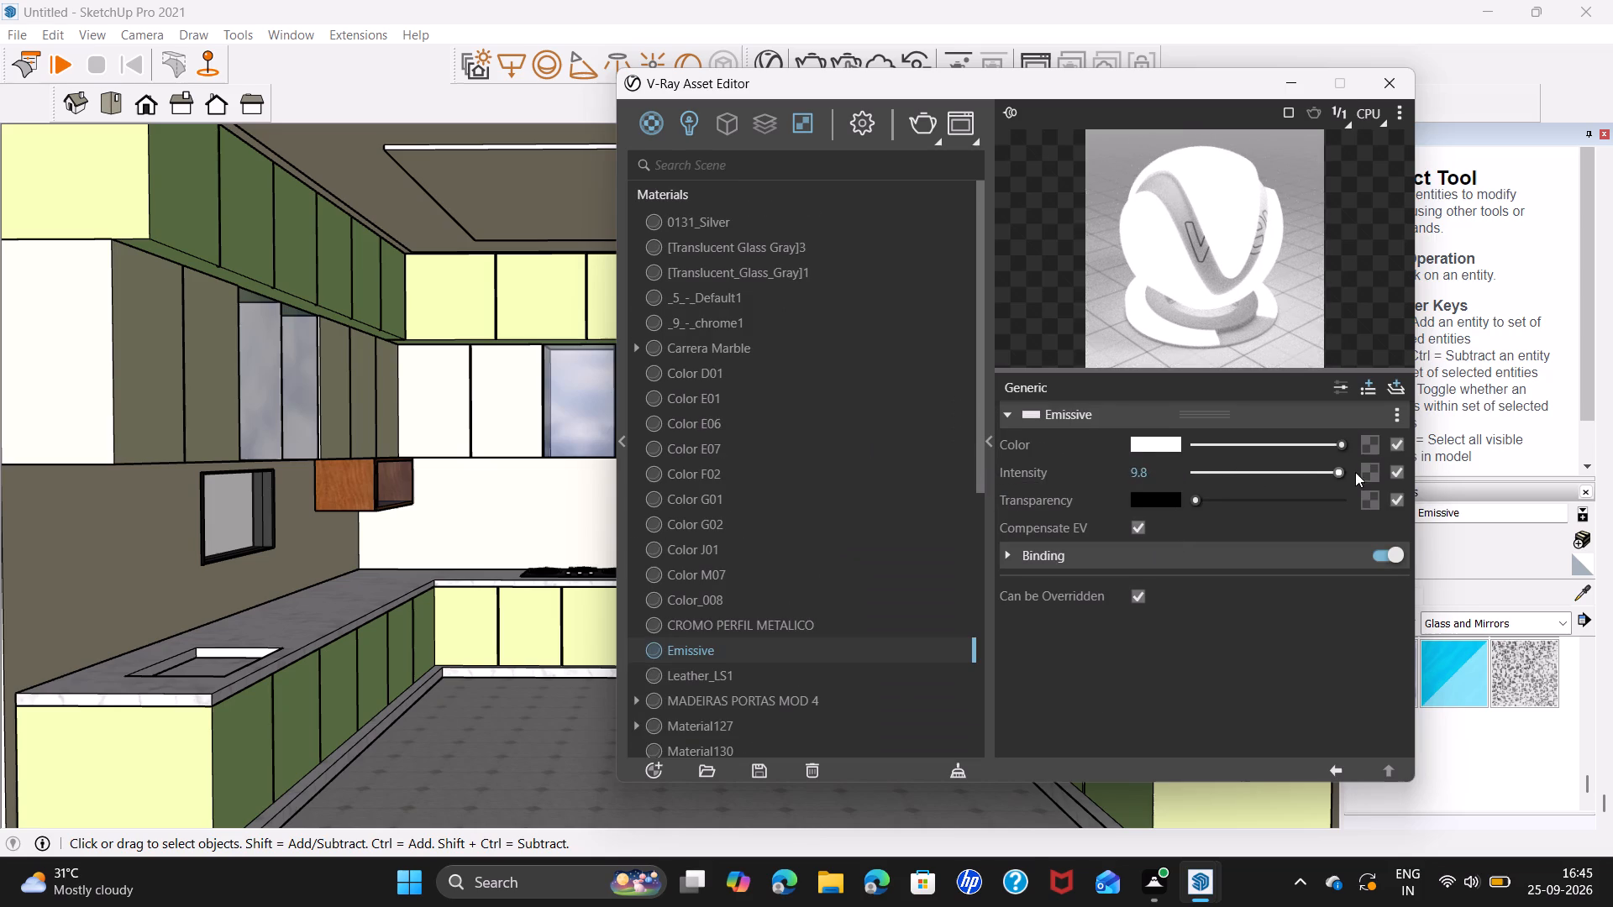
pyautogui.moveTo(1355, 472); pyautogui.dragTo(1366, 473)
pyautogui.click(1388, 74)
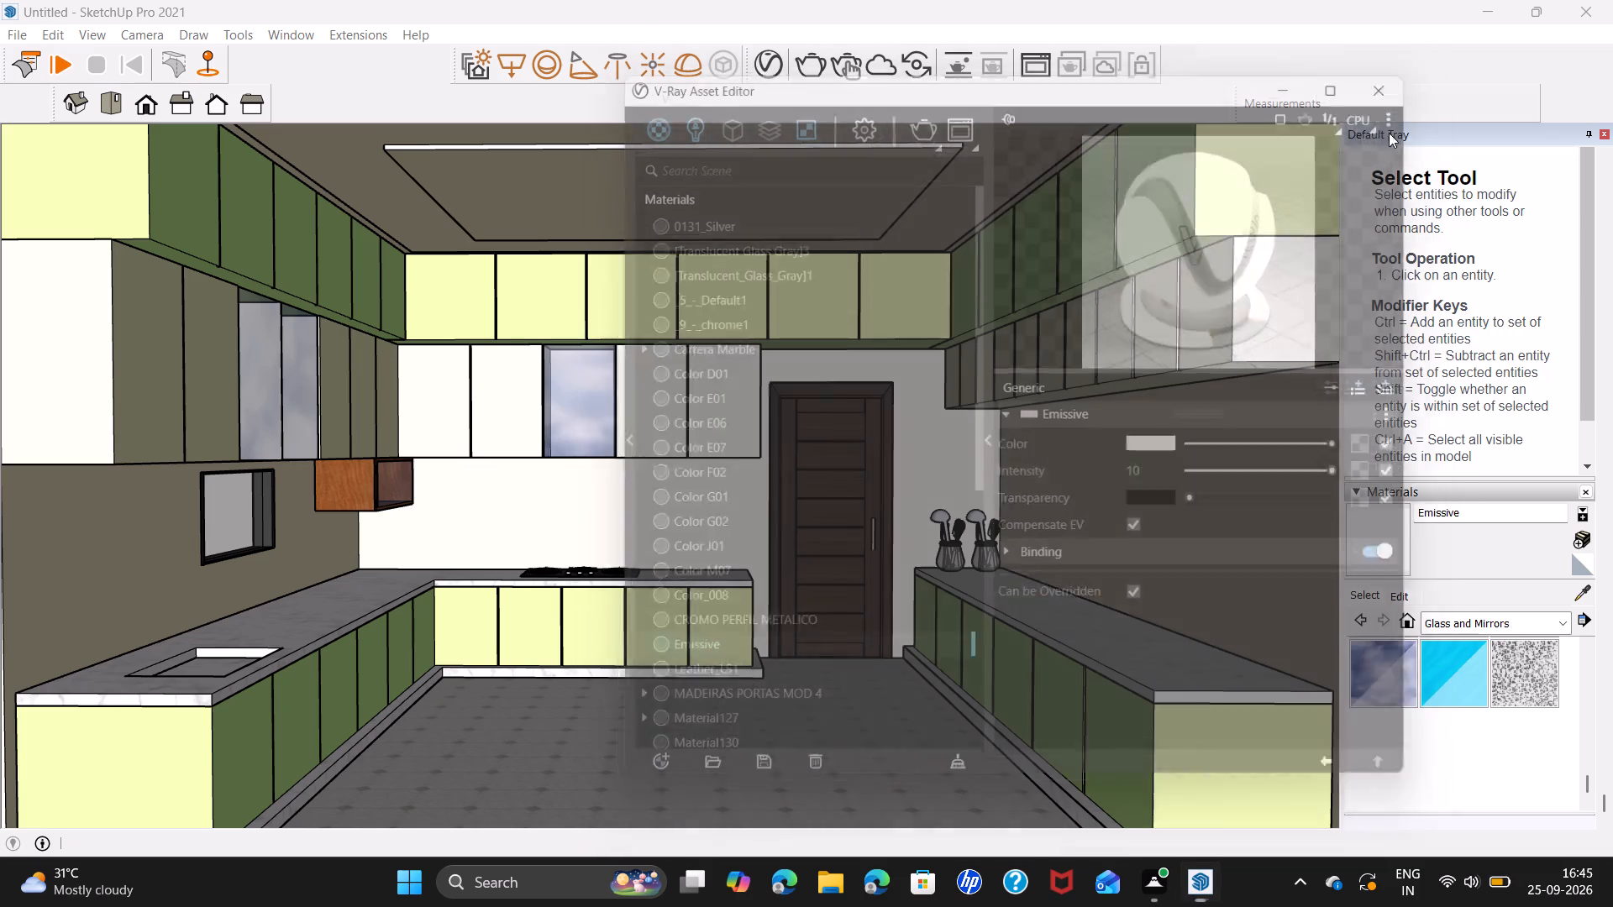
# Paint the front edge faces of the inner and outer false-ceiling tiers with the Emissive material.
pyautogui.click(1400, 540)
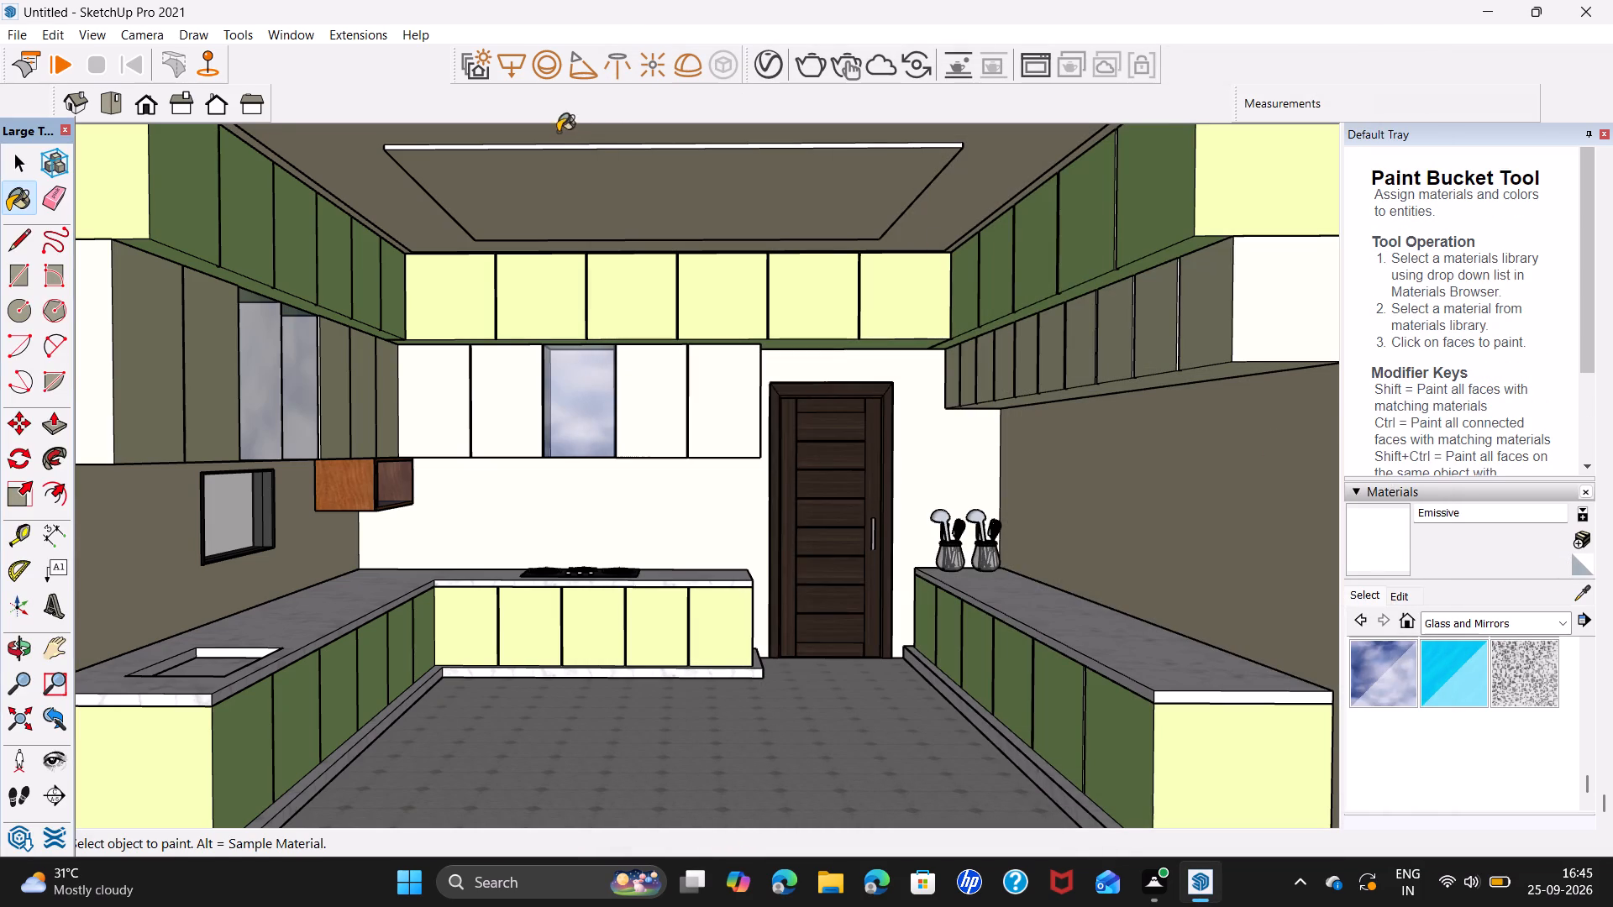
pyautogui.scroll(7, 538, 144)
pyautogui.click(544, 148)
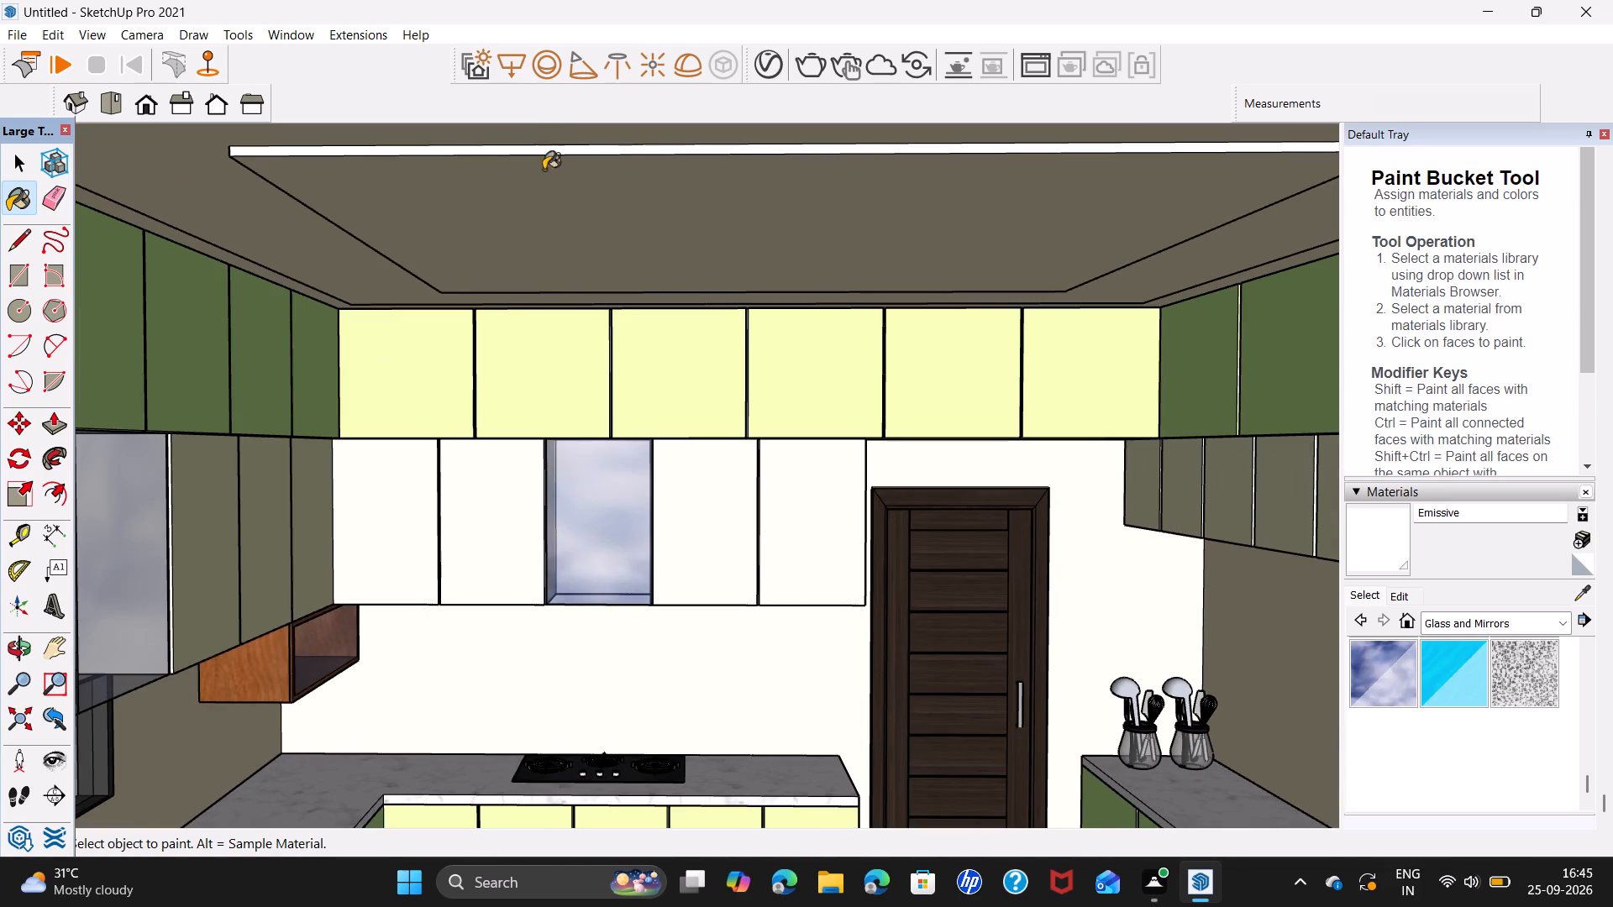
pyautogui.scroll(-10, 662, 177)
pyautogui.scroll(7, 734, 139)
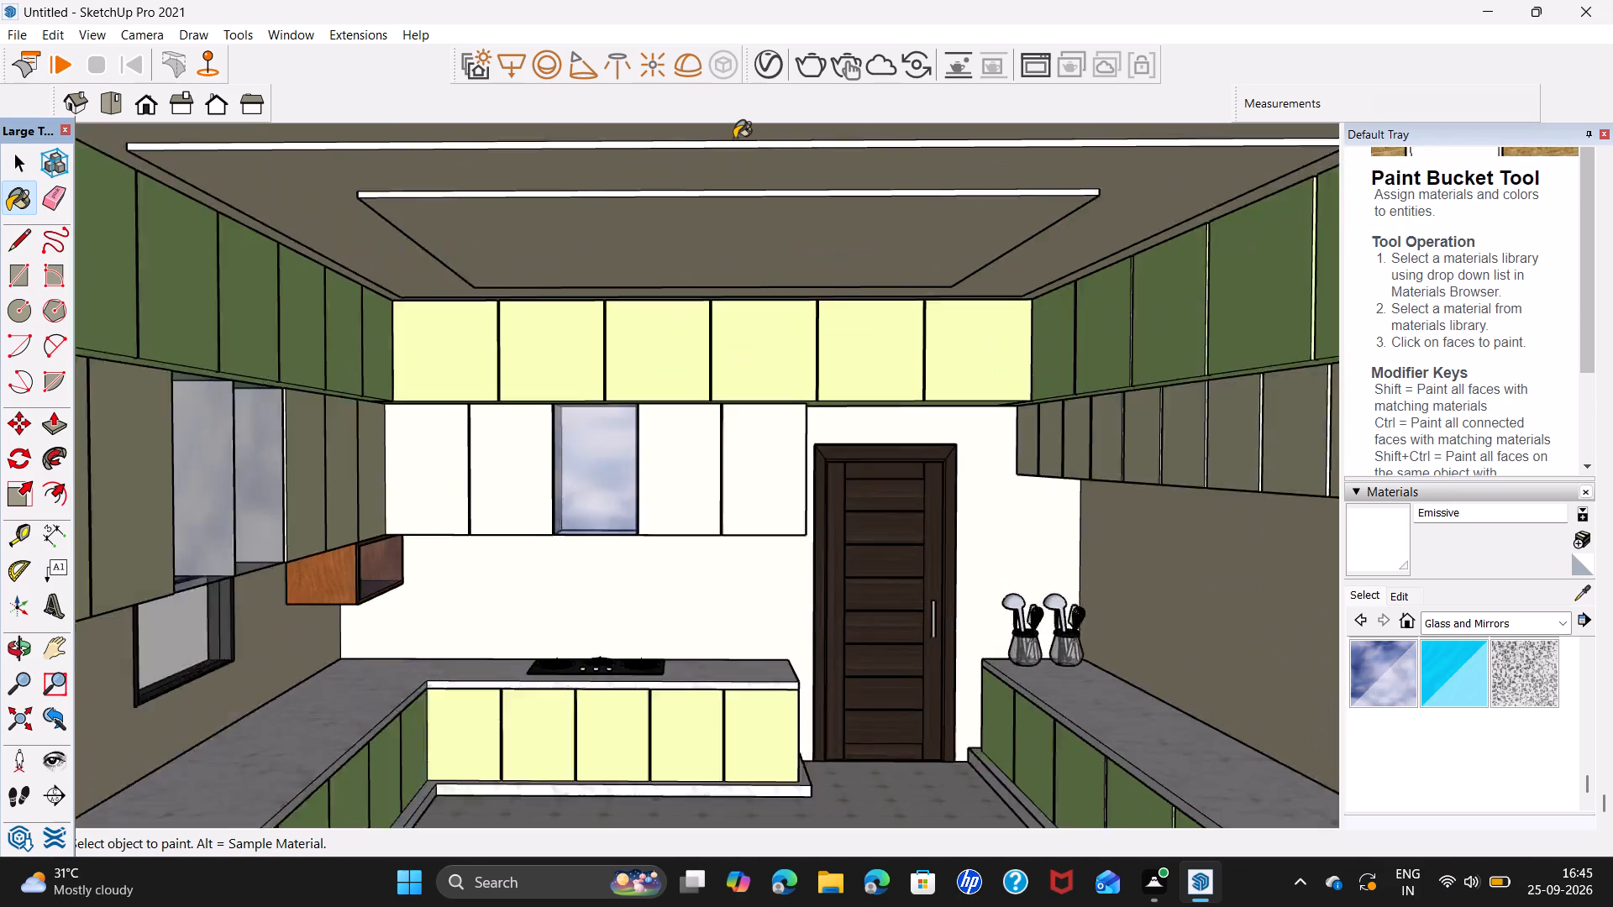
pyautogui.scroll(5, 734, 139)
pyautogui.click(738, 149)
# Paint the inner ceiling tier's side edge facing the utensil-jar counter with the Emissive material.
pyautogui.scroll(-6, 837, 203)
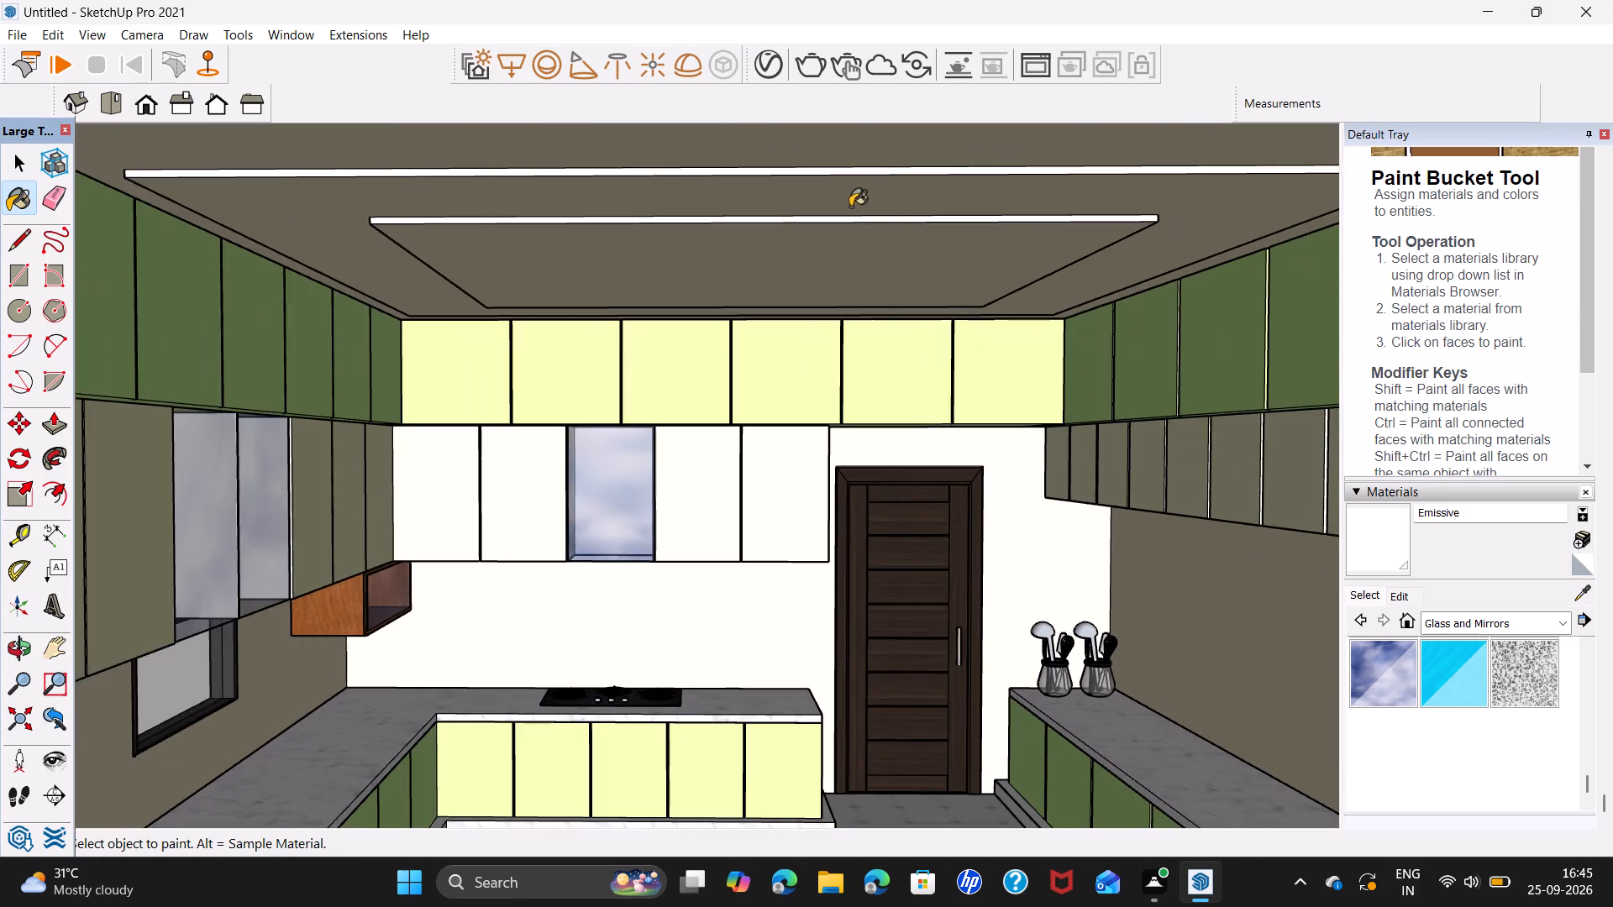
pyautogui.scroll(-6, 898, 215)
pyautogui.moveTo(1062, 210); pyautogui.dragTo(918, 202, button='middle')
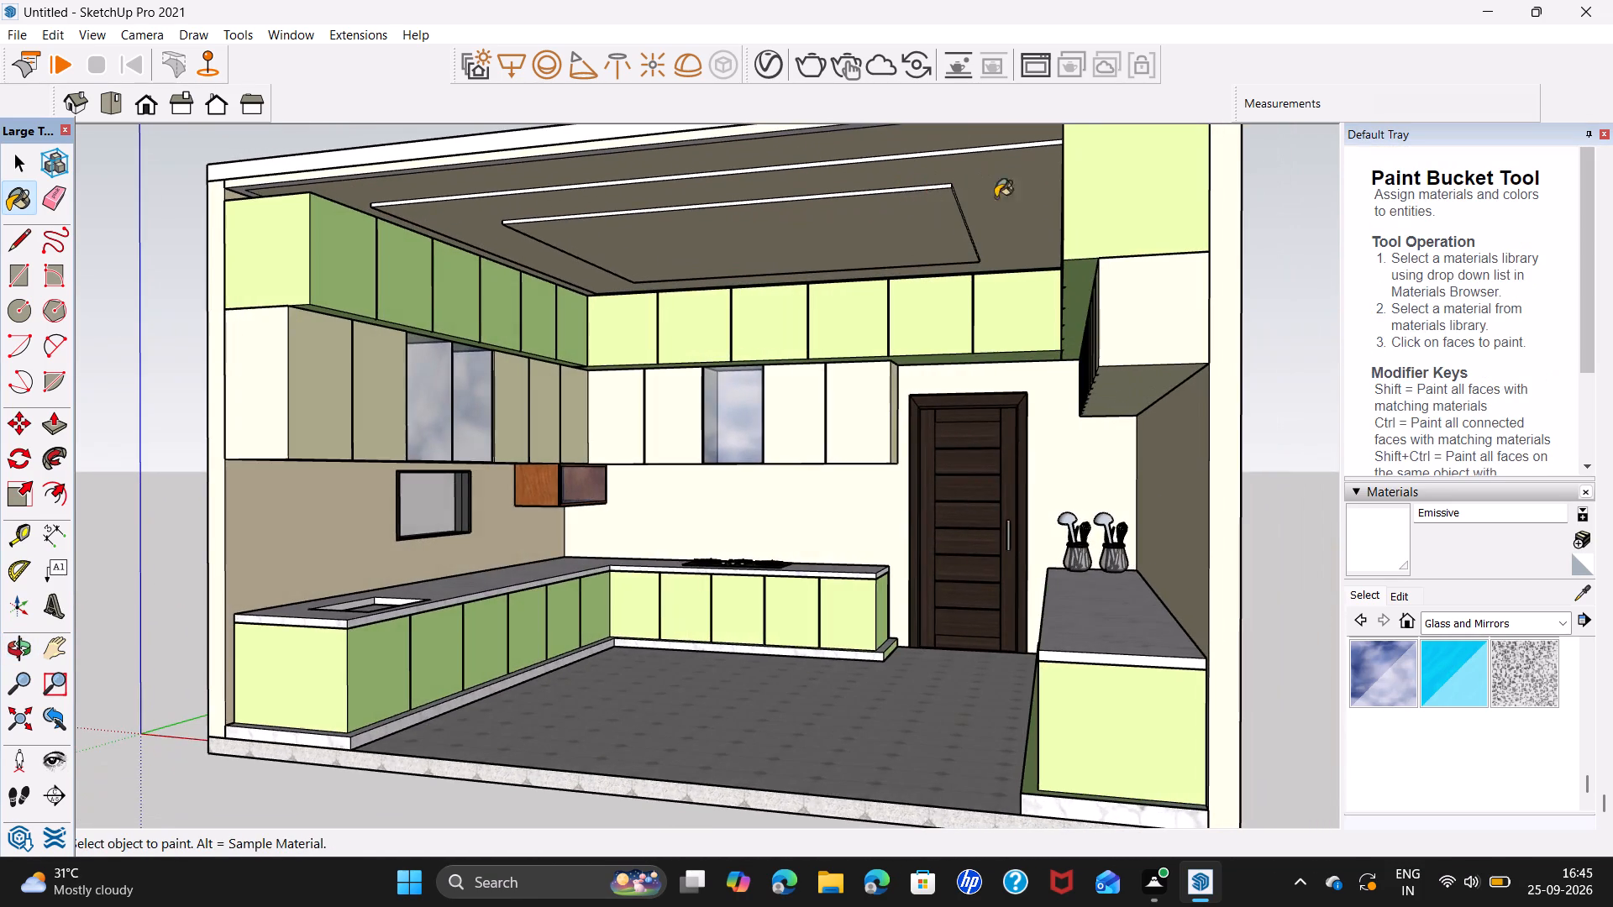
pyautogui.scroll(12, 1003, 204)
pyautogui.keyDown('shift'); pyautogui.moveTo(940, 196); pyautogui.dragTo(919, 223, button='middle'); pyautogui.keyUp('shift')
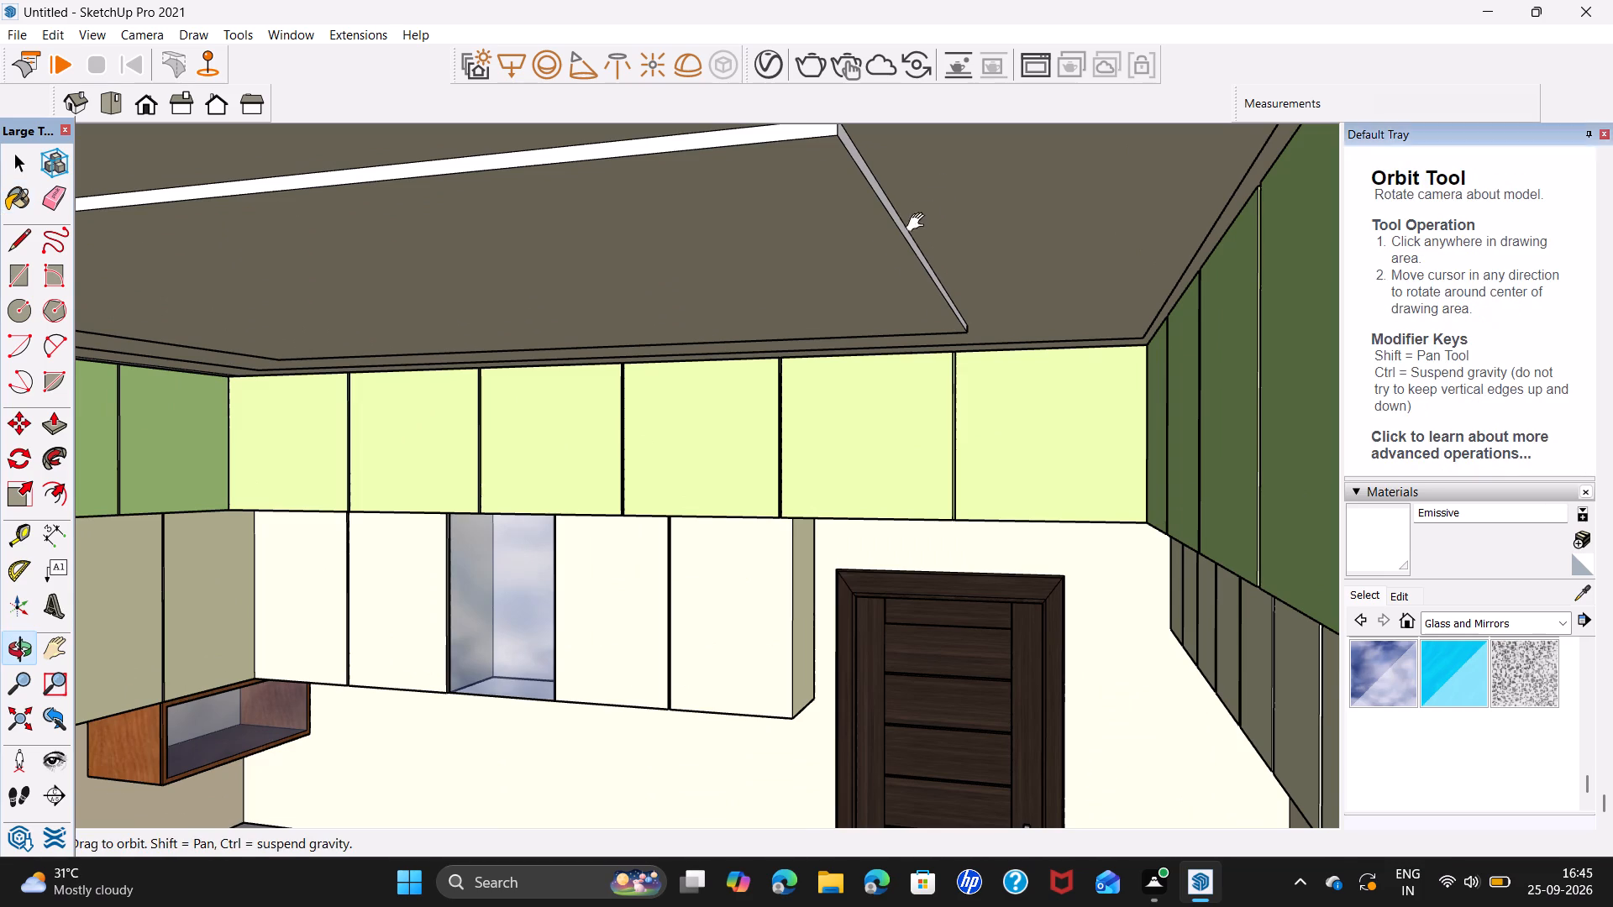
pyautogui.keyDown('shift'); pyautogui.moveTo(919, 223); pyautogui.dragTo(810, 288, button='middle'); pyautogui.keyUp('shift')
pyautogui.scroll(6, 752, 285)
pyautogui.click(730, 286)
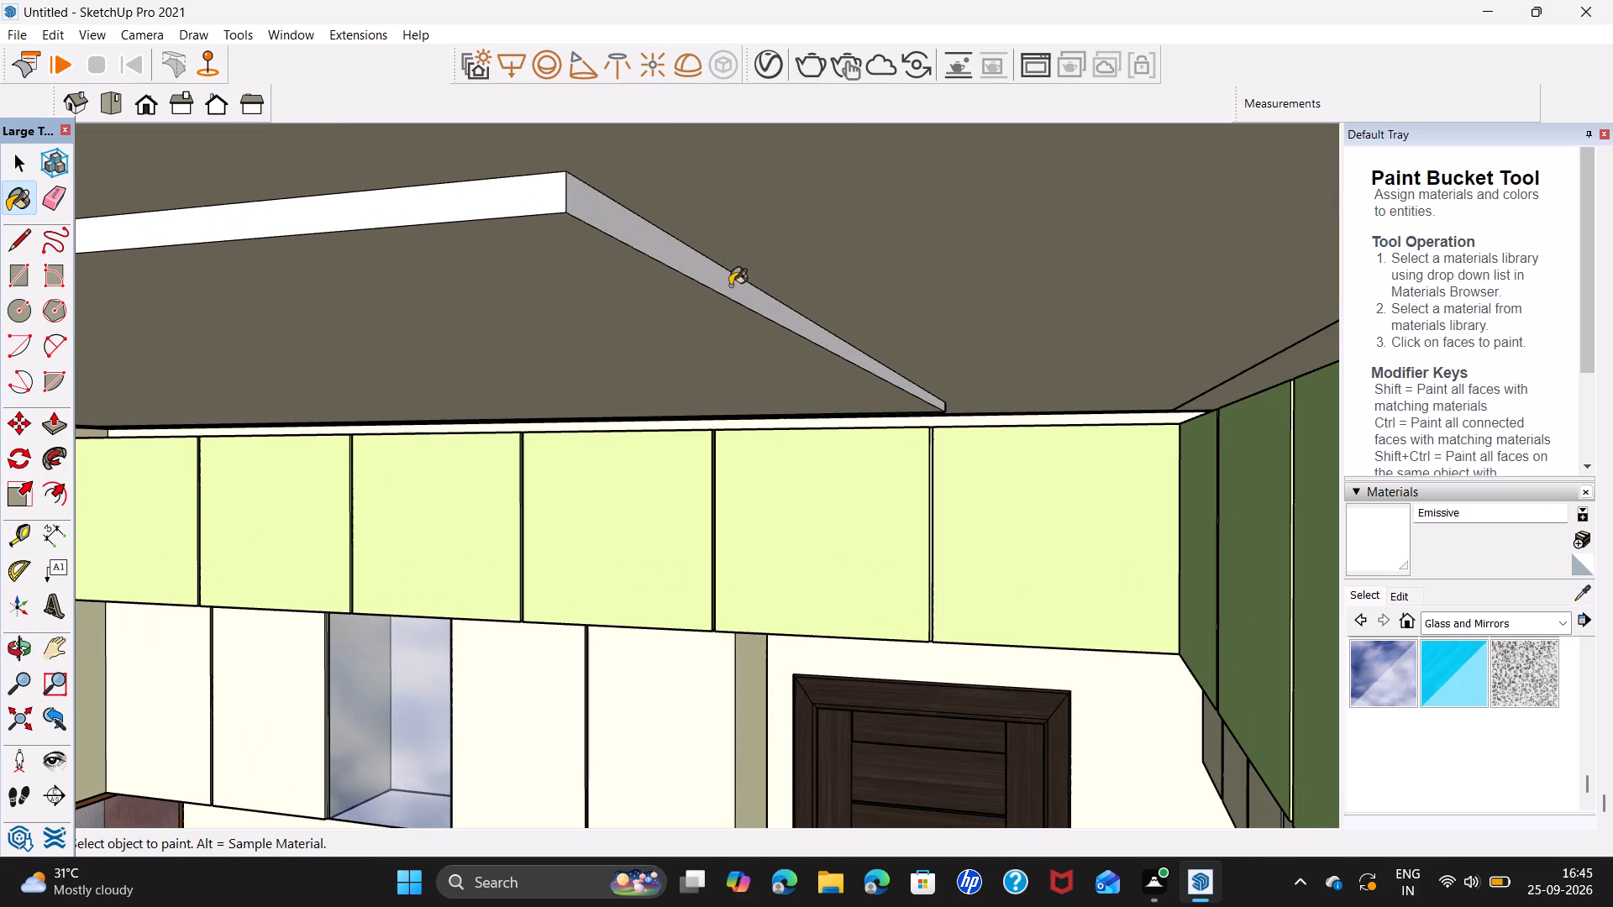
# Paint the outer ceiling tier's side edge facing the utensil-jar counter with the Emissive material.
pyautogui.scroll(-13, 931, 275)
pyautogui.moveTo(975, 241); pyautogui.dragTo(894, 334, button='middle')
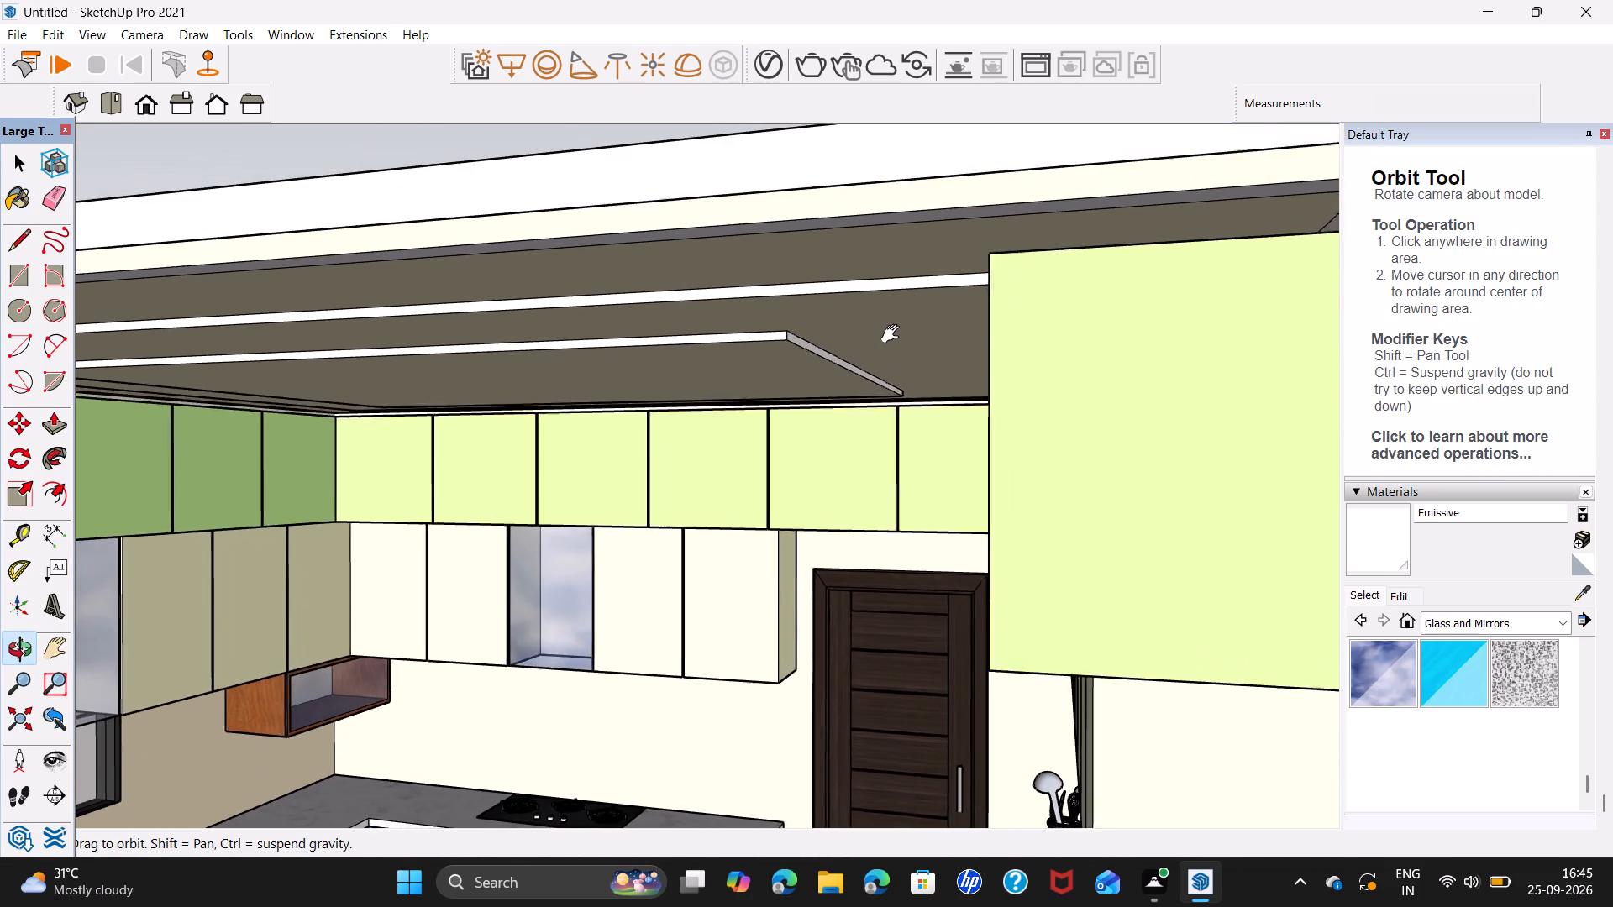
pyautogui.moveTo(894, 334); pyautogui.dragTo(901, 417, button='middle')
pyautogui.keyDown('shift'); pyautogui.scroll(2, 1001, 408); pyautogui.keyUp('shift')
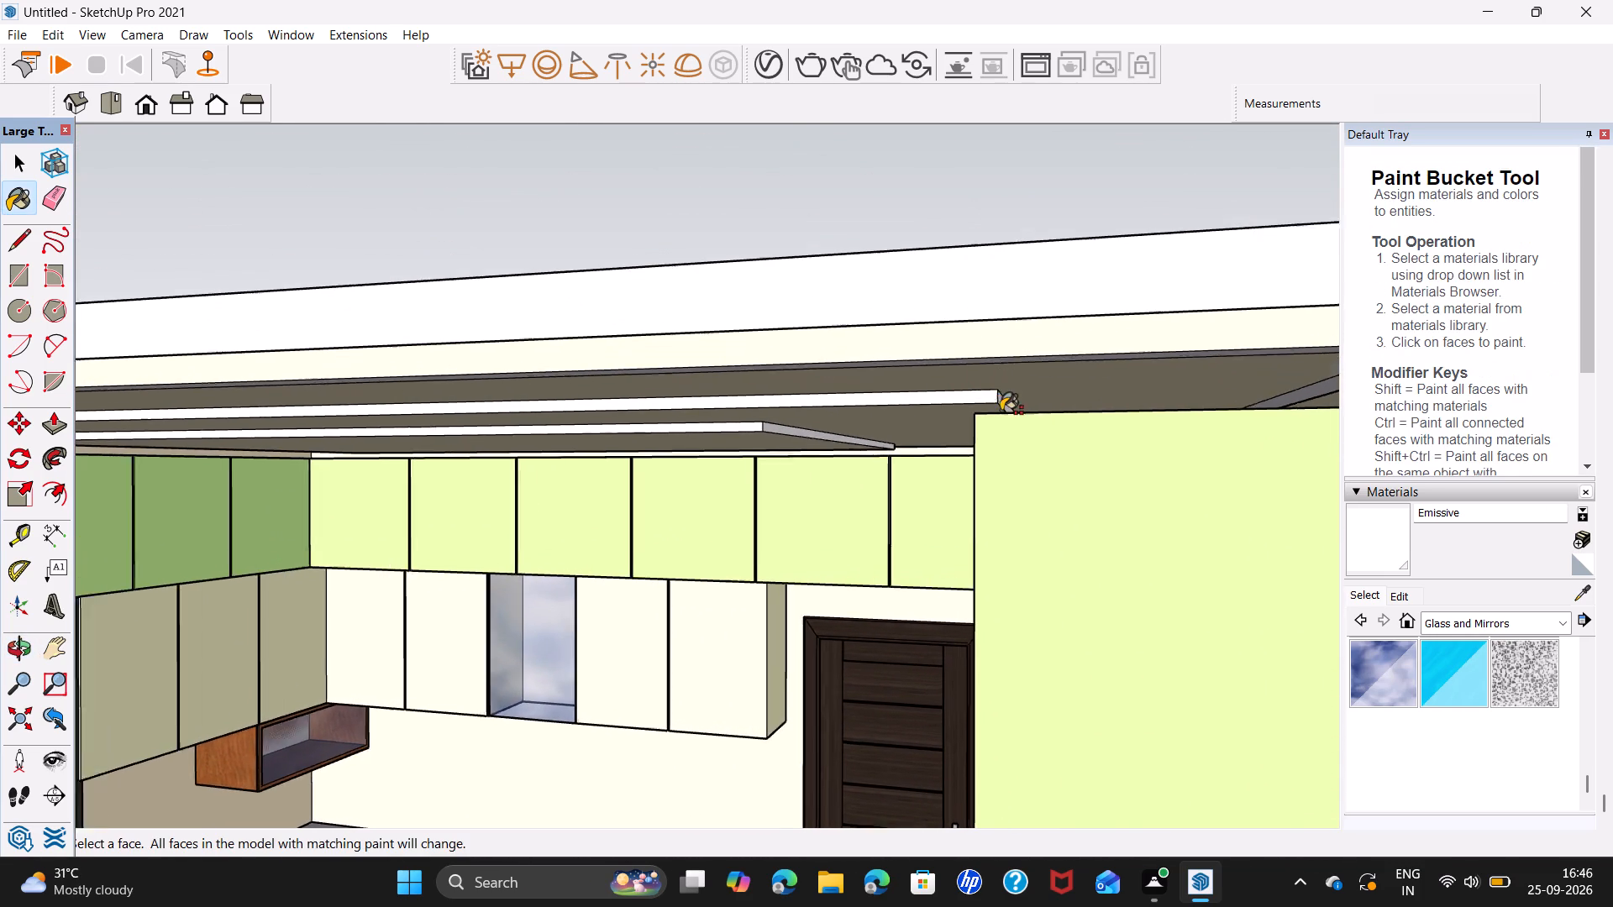
pyautogui.keyDown('shift'); pyautogui.scroll(12, 1003, 412); pyautogui.keyUp('shift')
pyautogui.keyDown('shift'); pyautogui.click(991, 377); pyautogui.keyUp('shift')
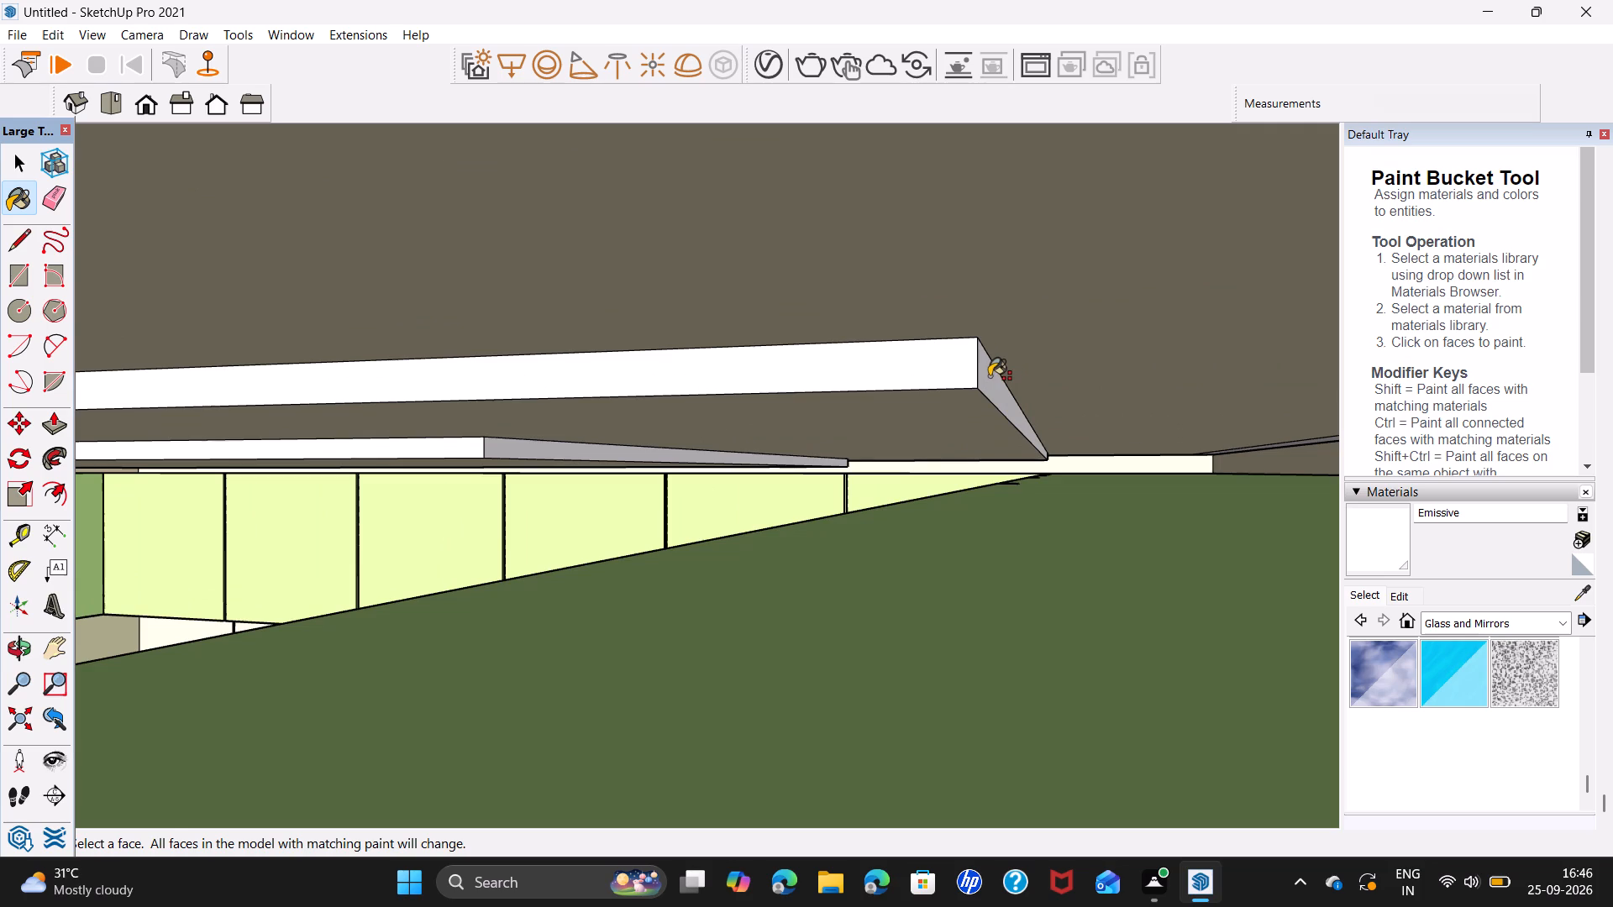
# Paint the outer and inner ceiling tiers' side edges facing the sink wall with the Emissive material.
pyautogui.scroll(-8, 782, 385)
pyautogui.keyDown('shift'); pyautogui.moveTo(428, 439); pyautogui.dragTo(1380, 441, button='middle'); pyautogui.keyUp('shift')
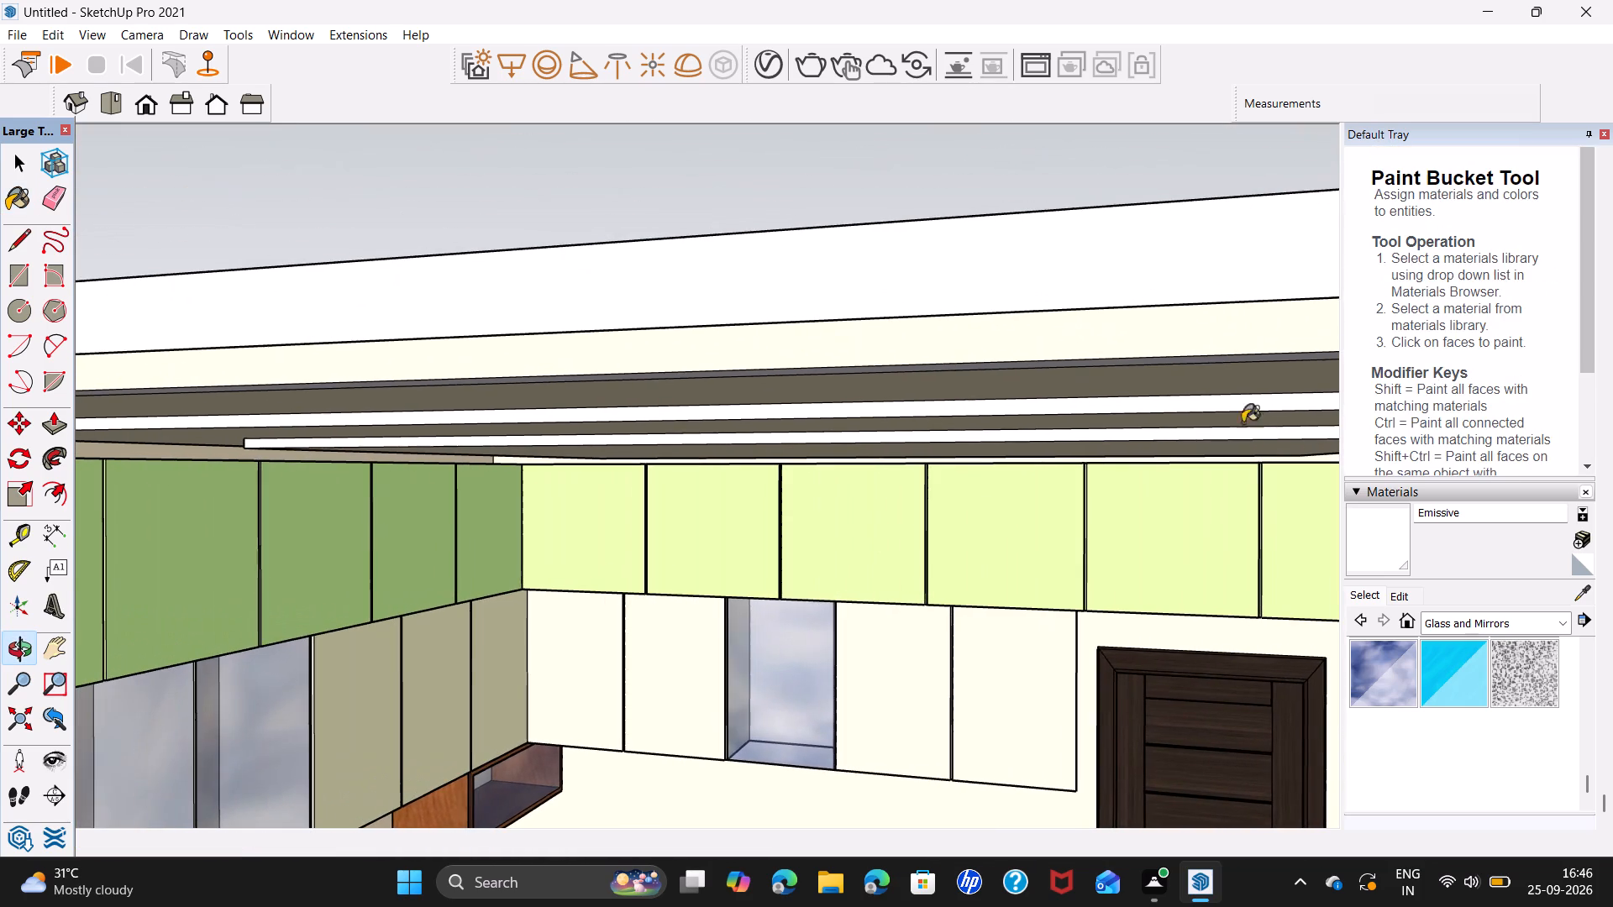
pyautogui.moveTo(290, 450); pyautogui.dragTo(587, 464, button='middle')
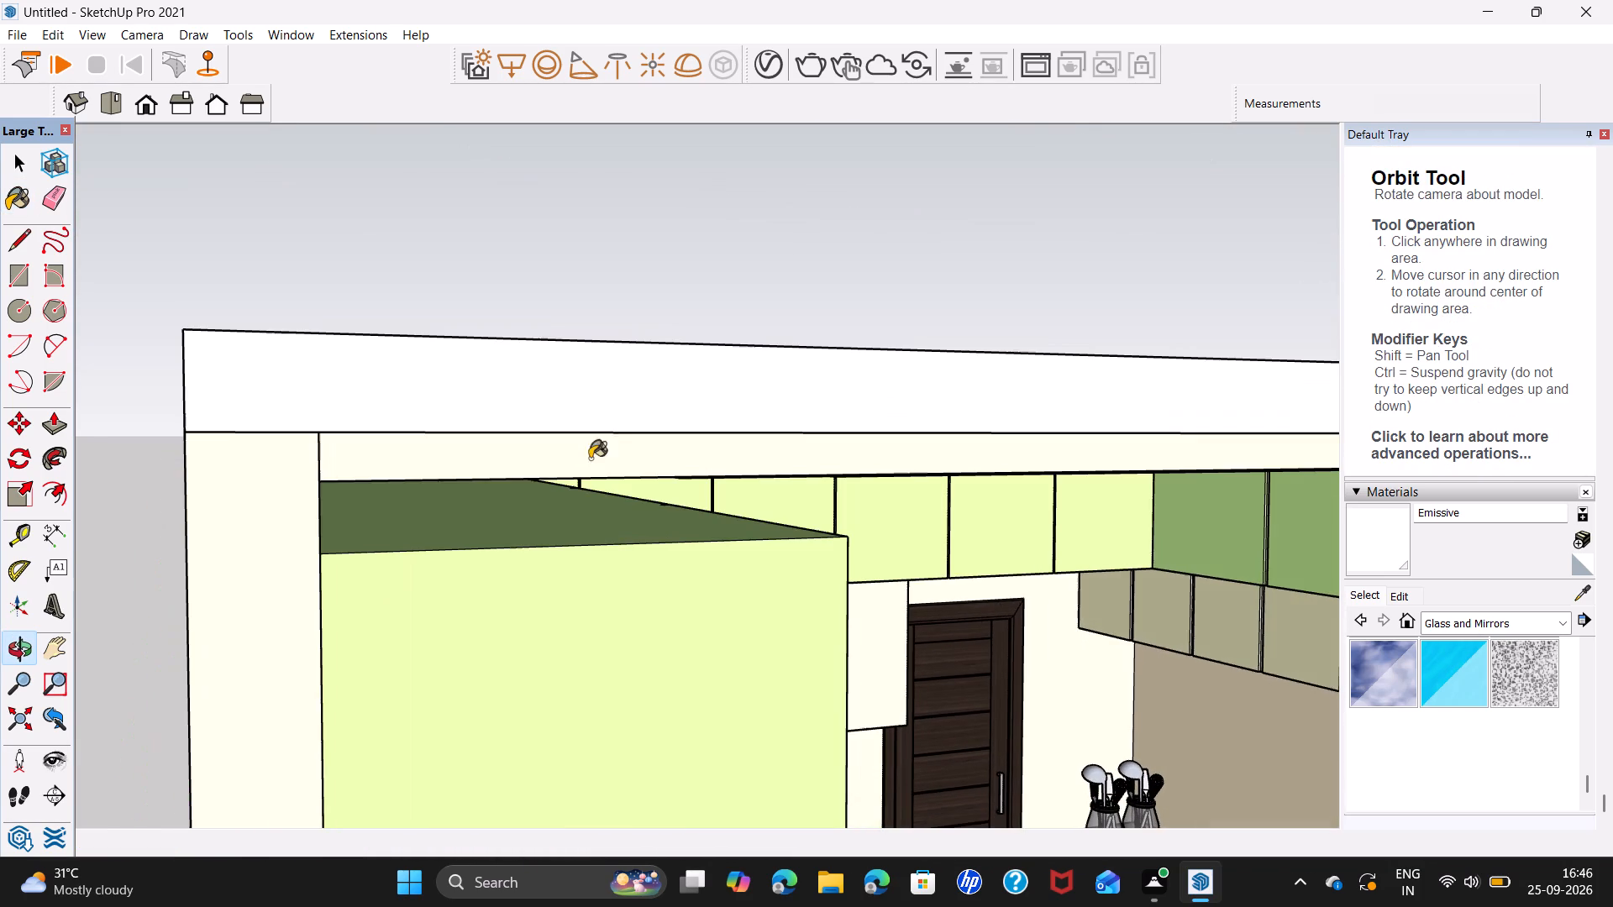
pyautogui.moveTo(672, 494); pyautogui.dragTo(680, 456, button='middle')
pyautogui.moveTo(680, 453); pyautogui.dragTo(636, 534, button='middle')
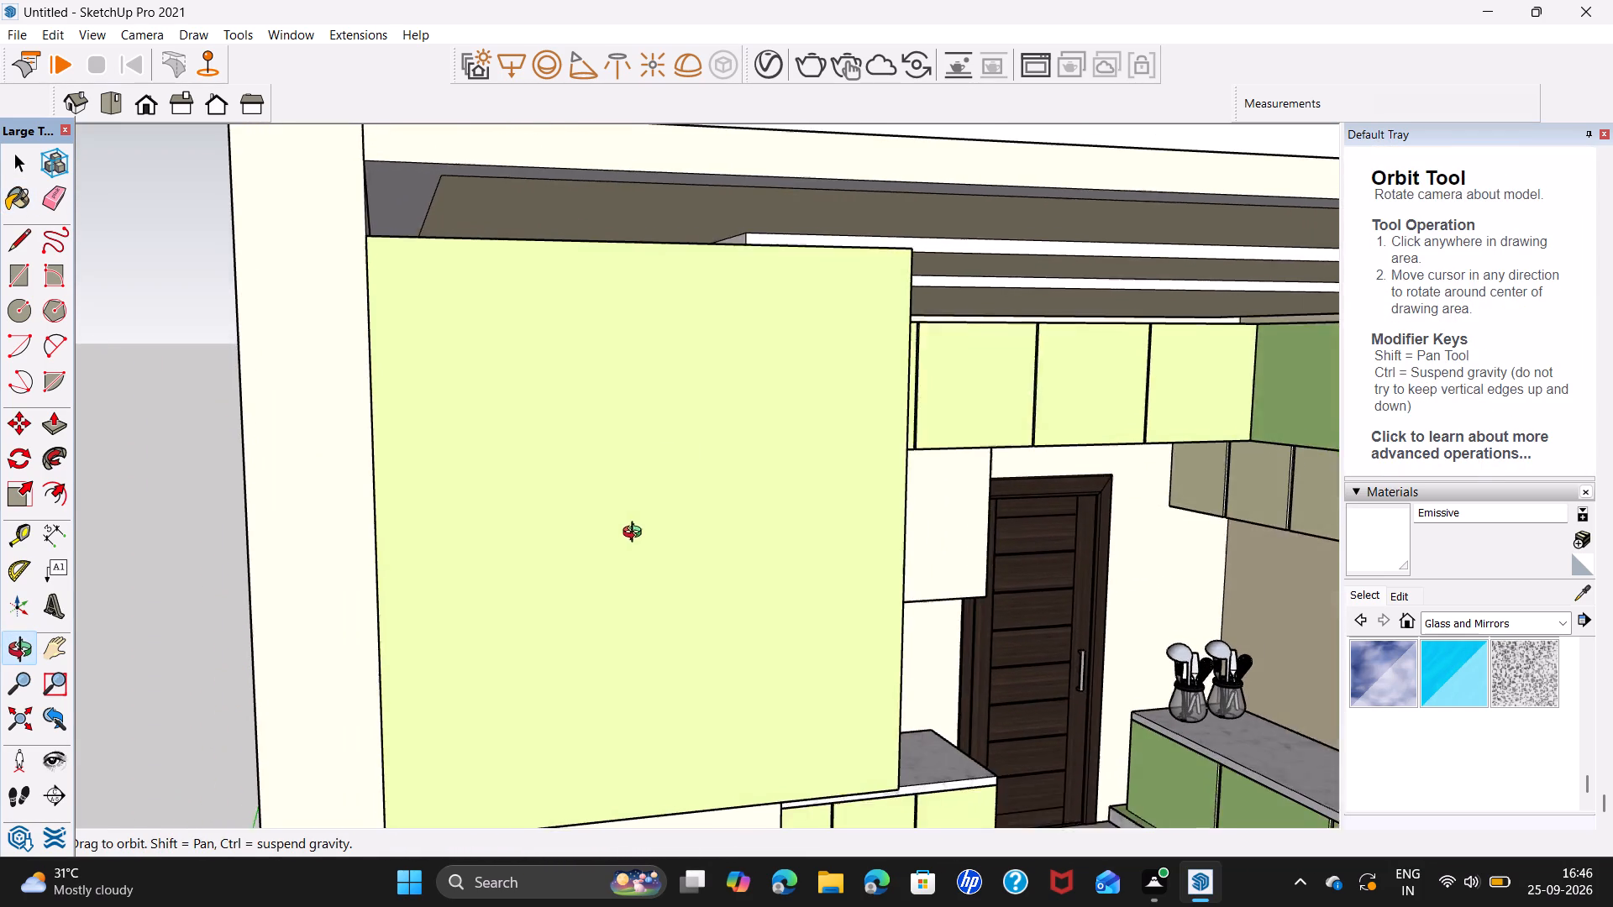
pyautogui.moveTo(636, 534); pyautogui.dragTo(642, 522, button='middle')
pyautogui.scroll(6, 736, 249)
pyautogui.moveTo(749, 228); pyautogui.dragTo(741, 291, button='middle')
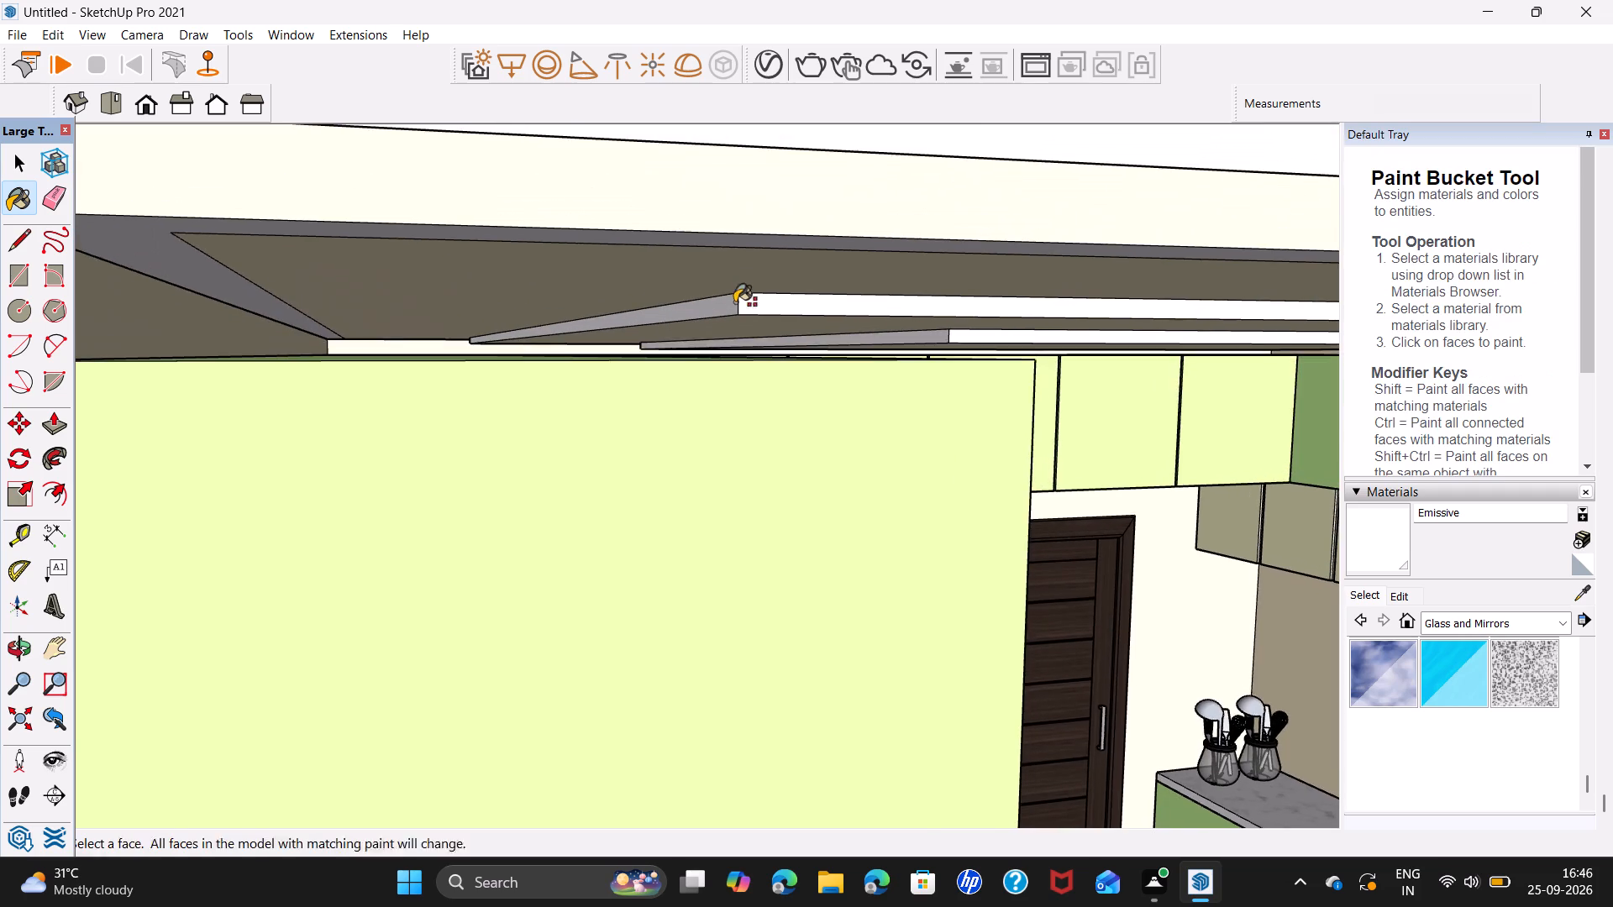
pyautogui.scroll(6, 735, 309)
pyautogui.click(727, 295)
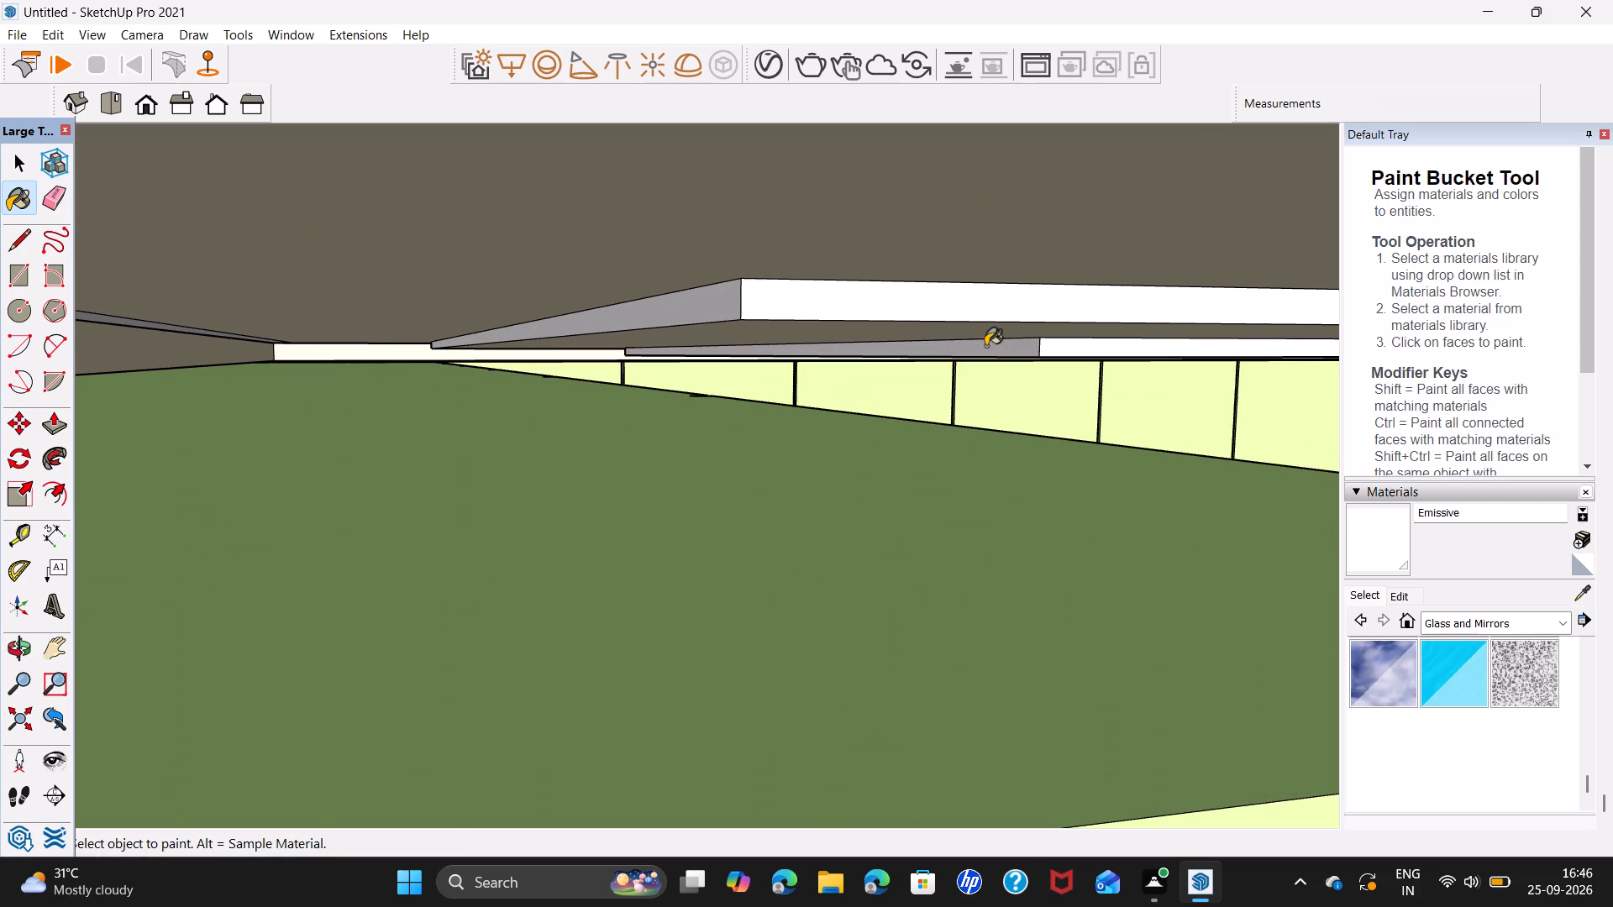
pyautogui.scroll(4, 1012, 346)
pyautogui.click(1014, 348)
pyautogui.press('space')
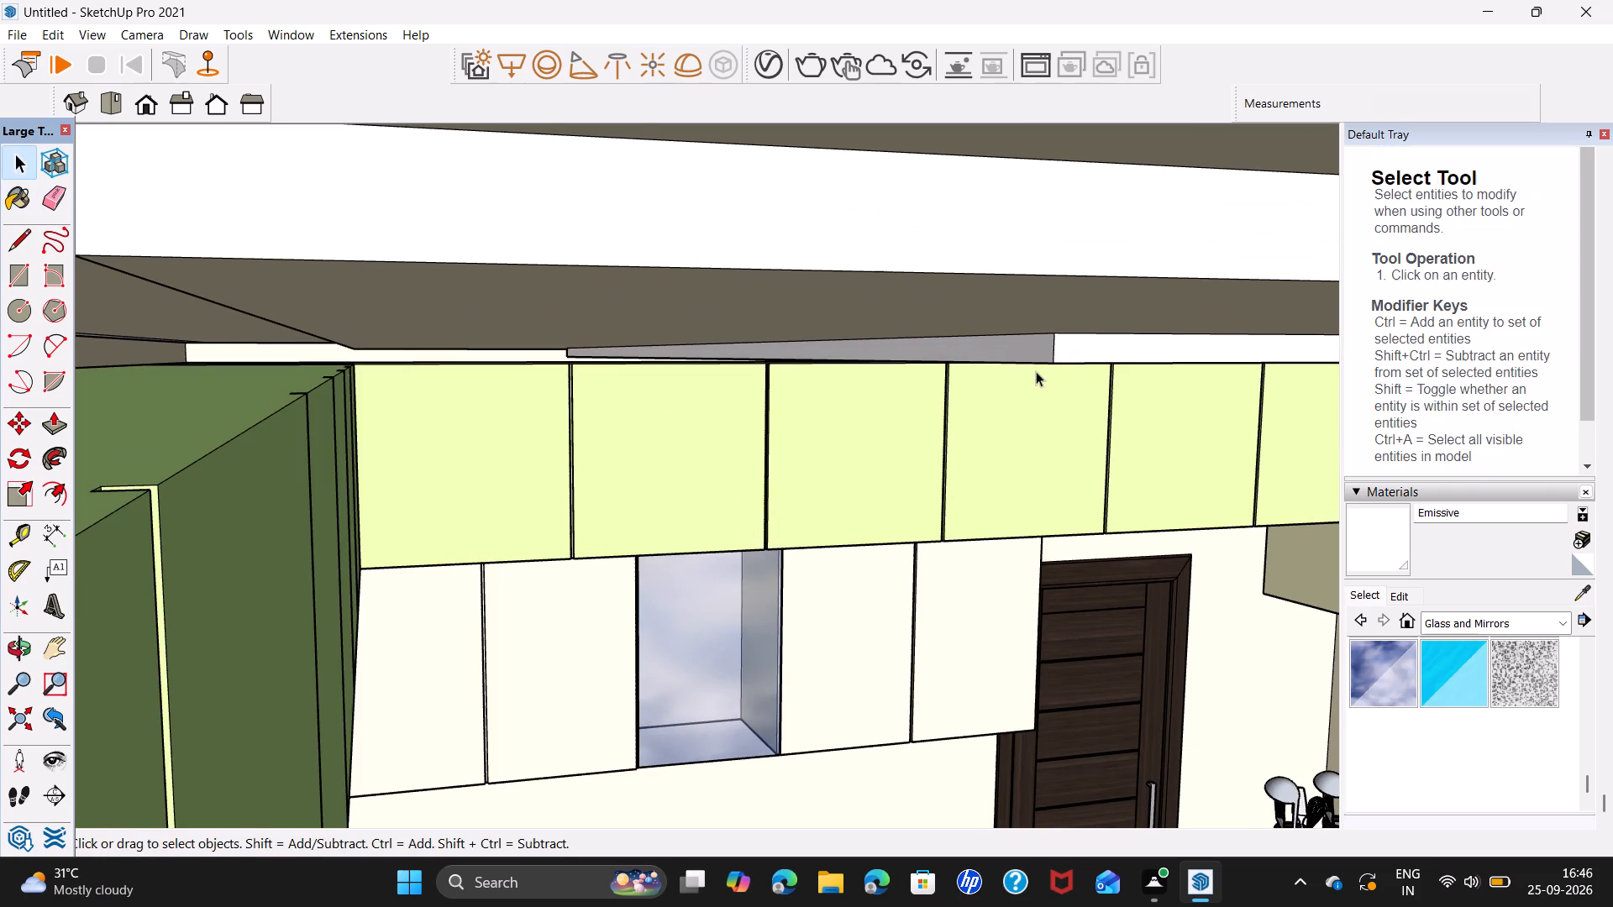
# Examine the whole kitchen interior and its ceiling tiers from the open front of the room.
pyautogui.scroll(-11, 1036, 371)
pyautogui.moveTo(1055, 459); pyautogui.dragTo(924, 419, button='middle')
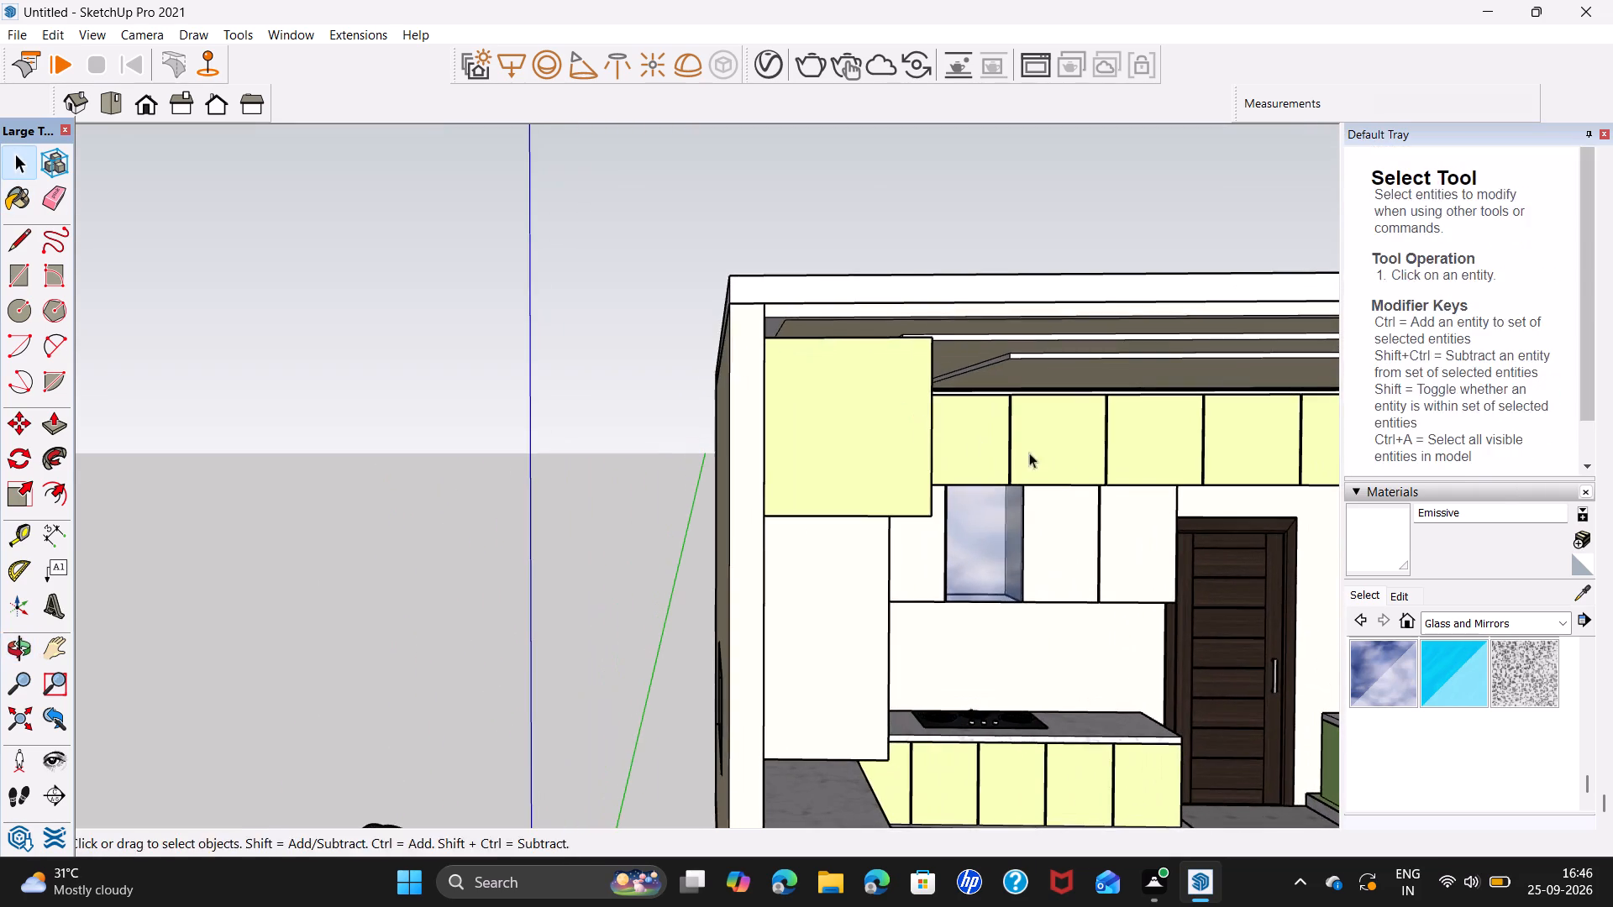
pyautogui.keyDown('shift'); pyautogui.moveTo(1100, 454); pyautogui.dragTo(716, 370, button='middle'); pyautogui.keyUp('shift')
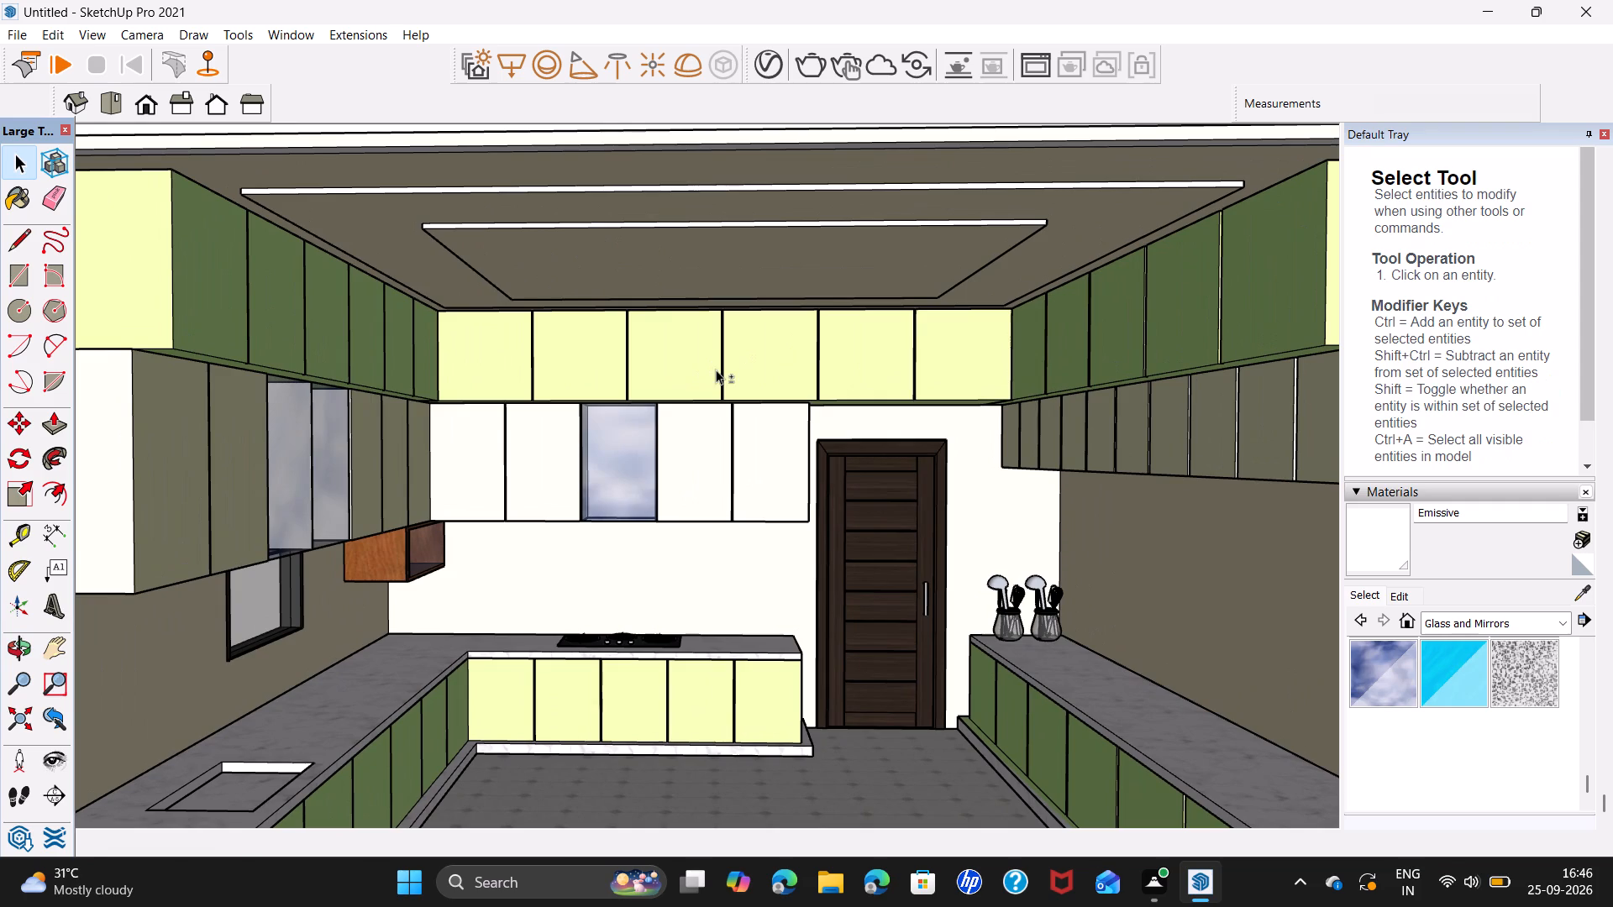
pyautogui.keyDown('shift'); pyautogui.moveTo(717, 391); pyautogui.dragTo(718, 382, button='middle'); pyautogui.keyUp('shift')
pyautogui.moveTo(776, 388); pyautogui.dragTo(775, 389, button='middle')
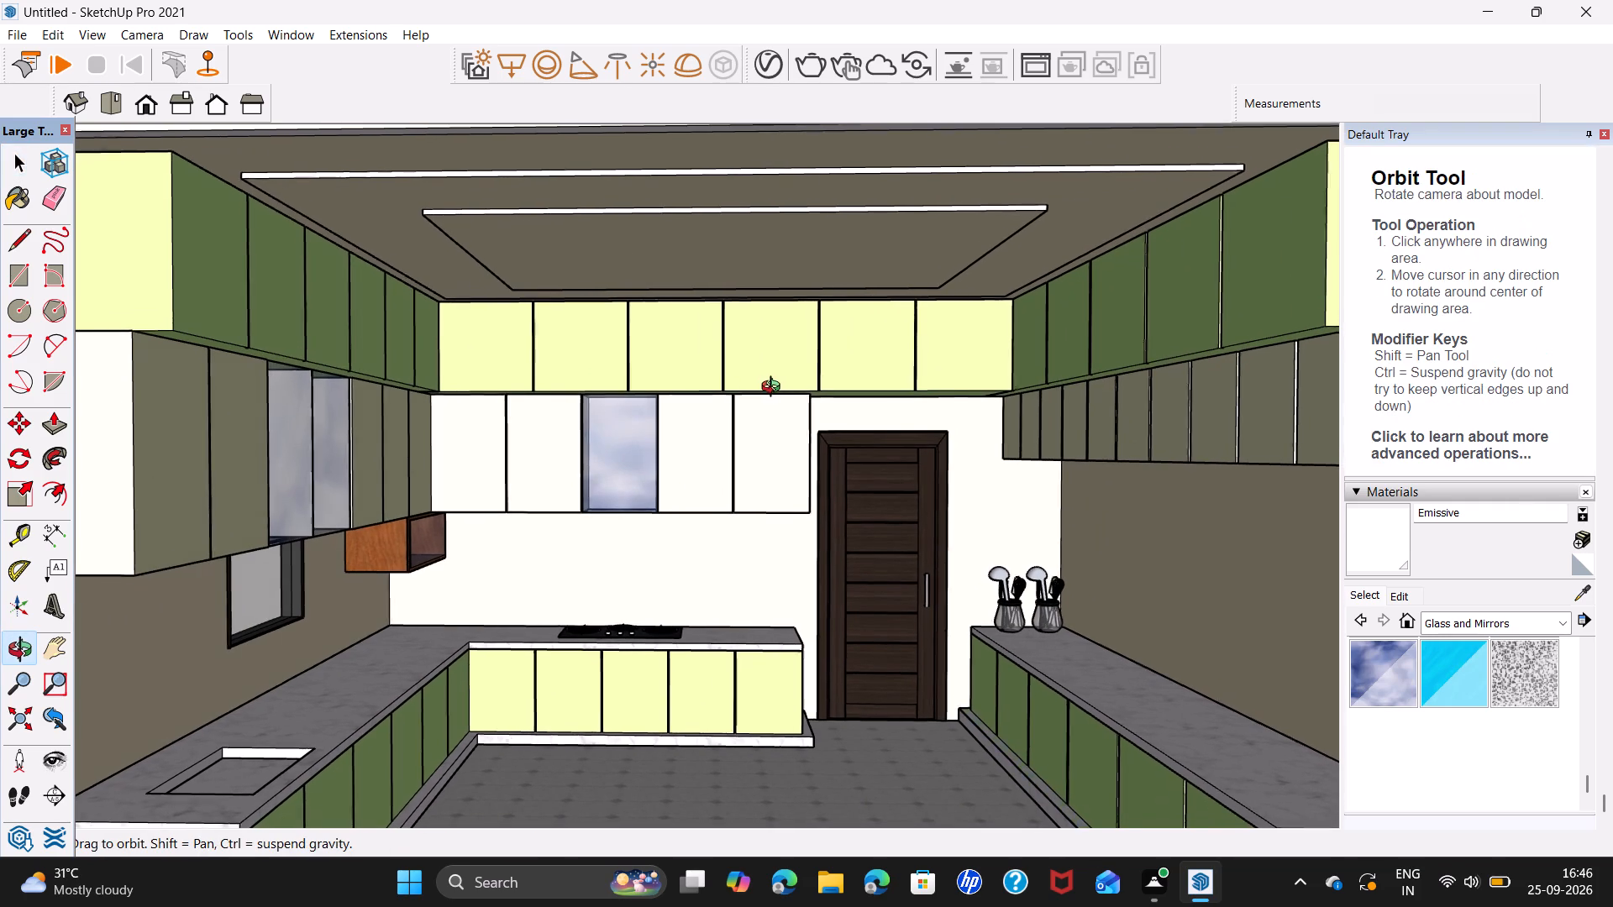
pyautogui.moveTo(775, 389); pyautogui.dragTo(775, 408, button='middle')
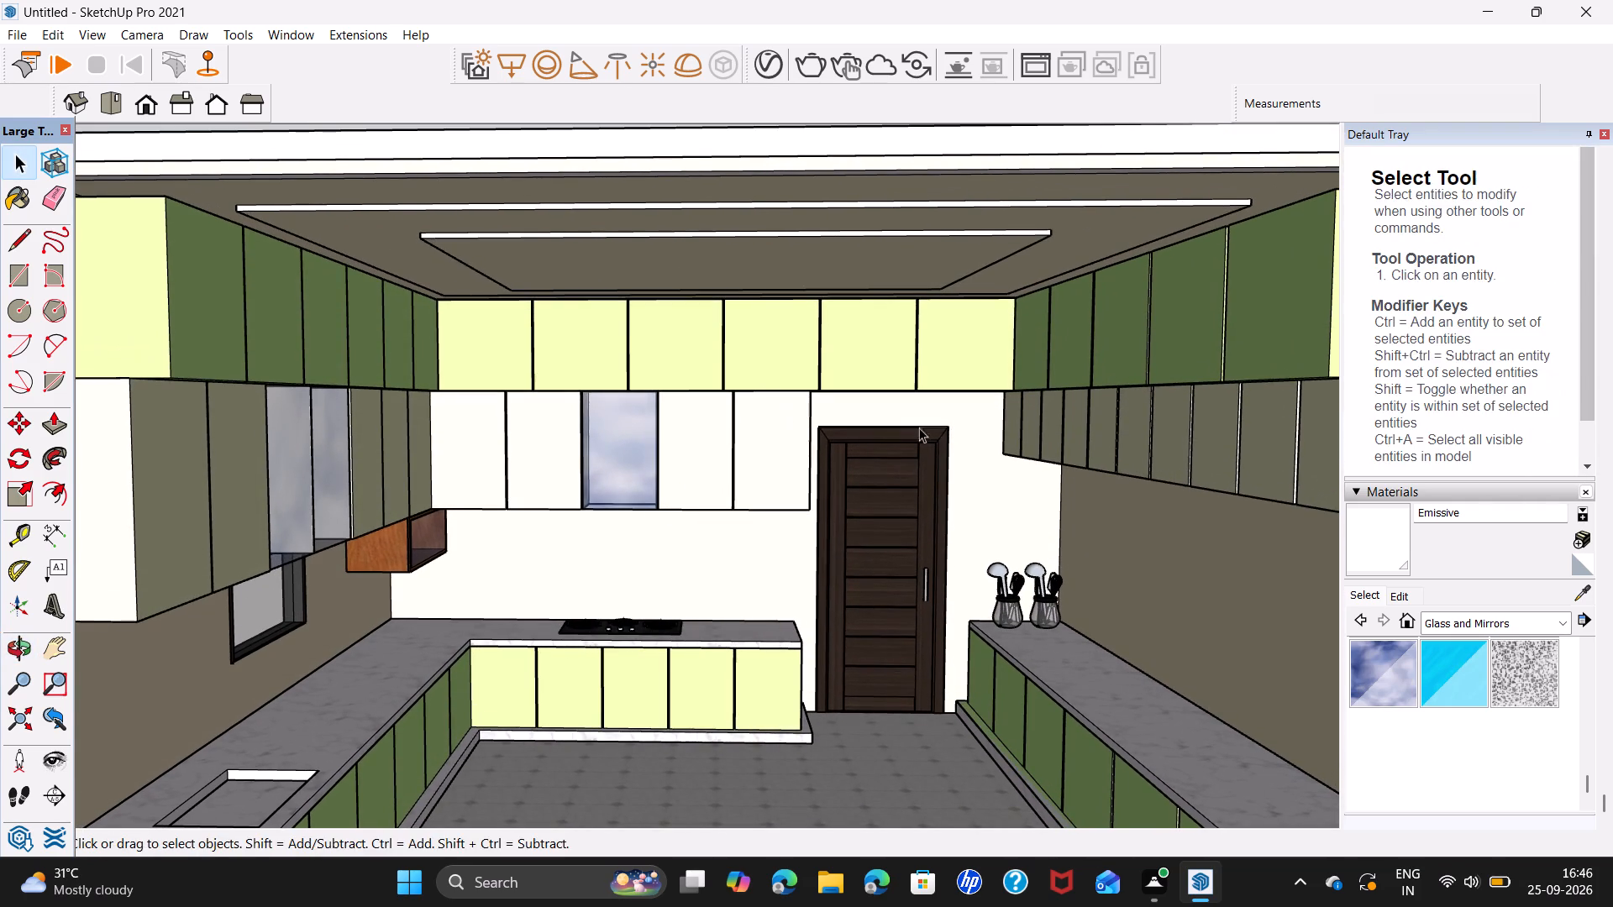
pyautogui.moveTo(932, 427); pyautogui.dragTo(937, 441, button='middle')
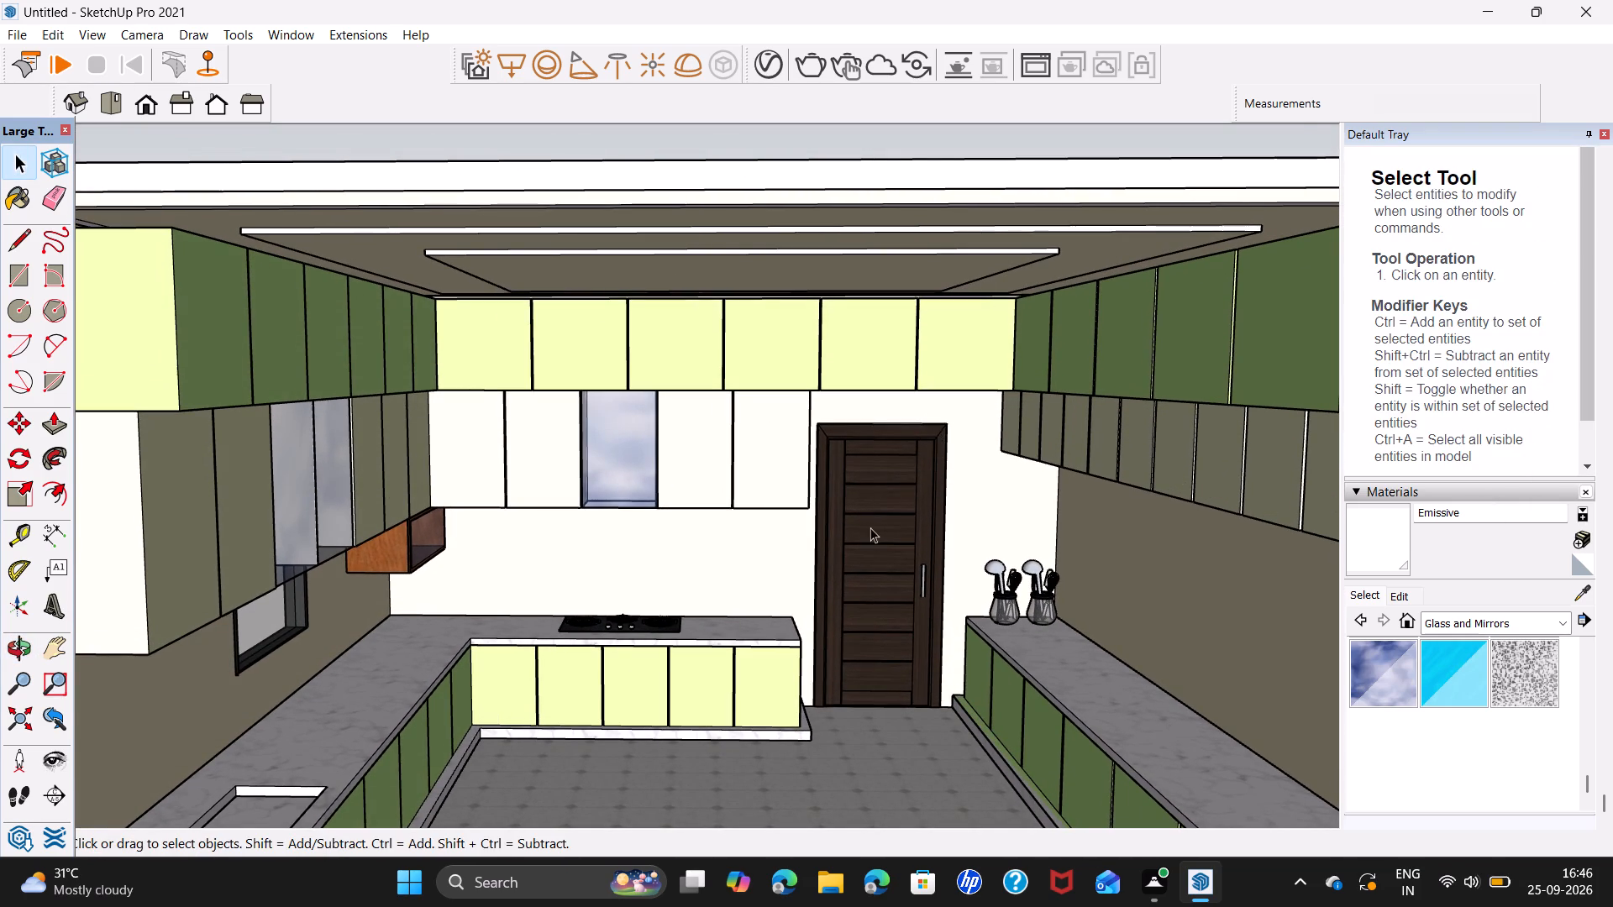
pyautogui.moveTo(870, 527); pyautogui.dragTo(868, 519, button='middle')
pyautogui.keyDown('shift'); pyautogui.moveTo(867, 521); pyautogui.dragTo(865, 505, button='middle'); pyautogui.keyUp('shift')
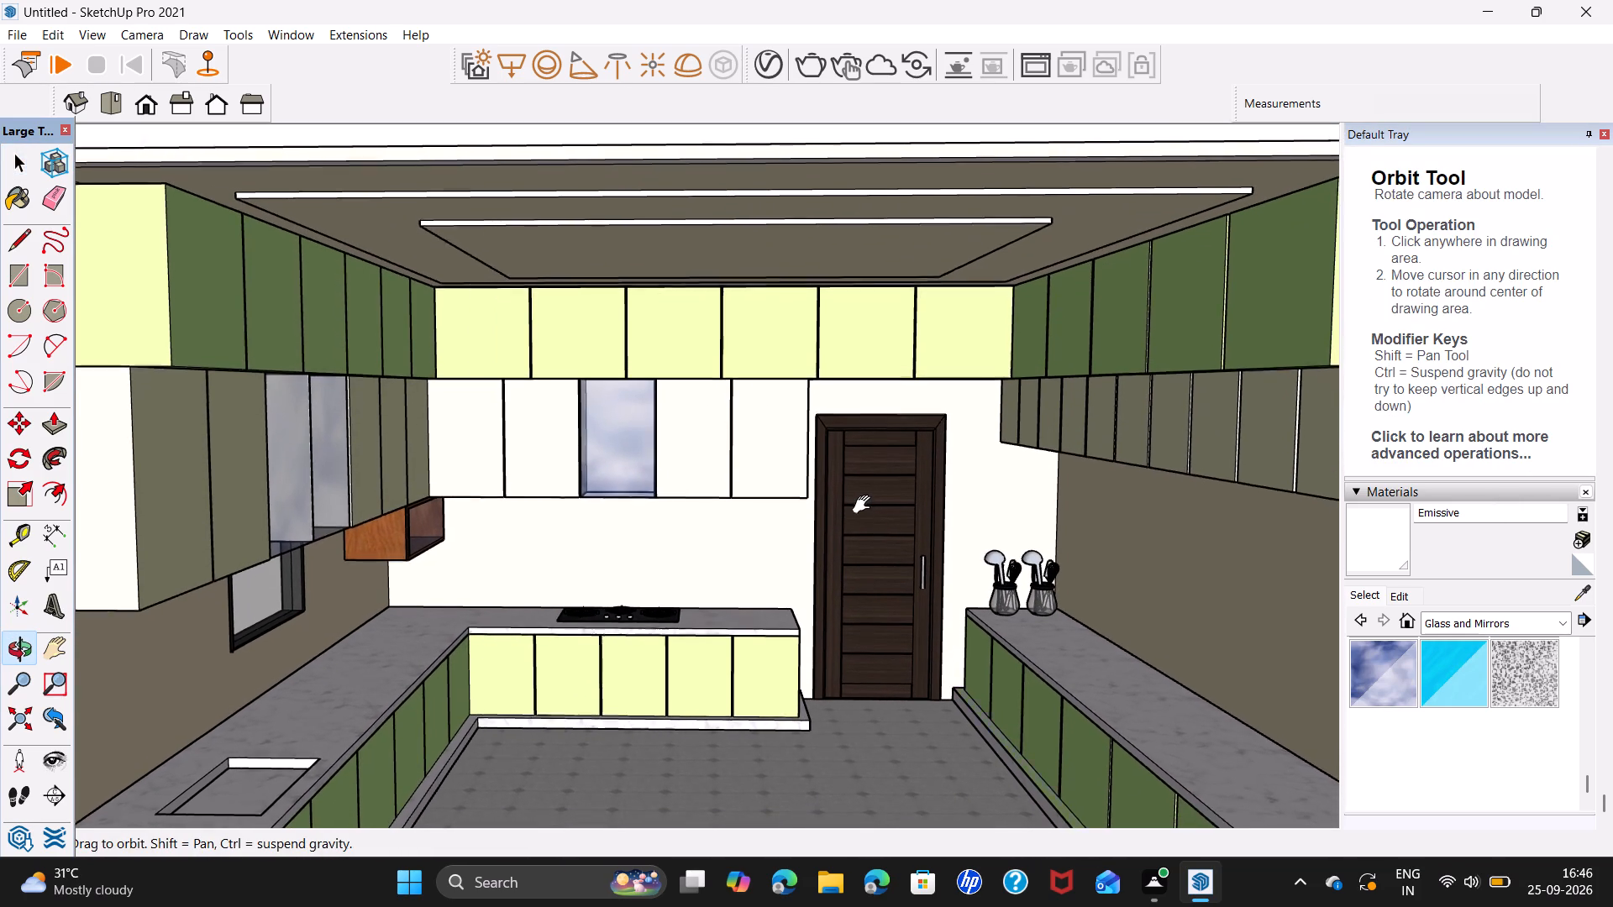
pyautogui.keyDown('shift'); pyautogui.moveTo(865, 505); pyautogui.dragTo(866, 501, button='middle'); pyautogui.keyUp('shift')
pyautogui.scroll(-4, 871, 573)
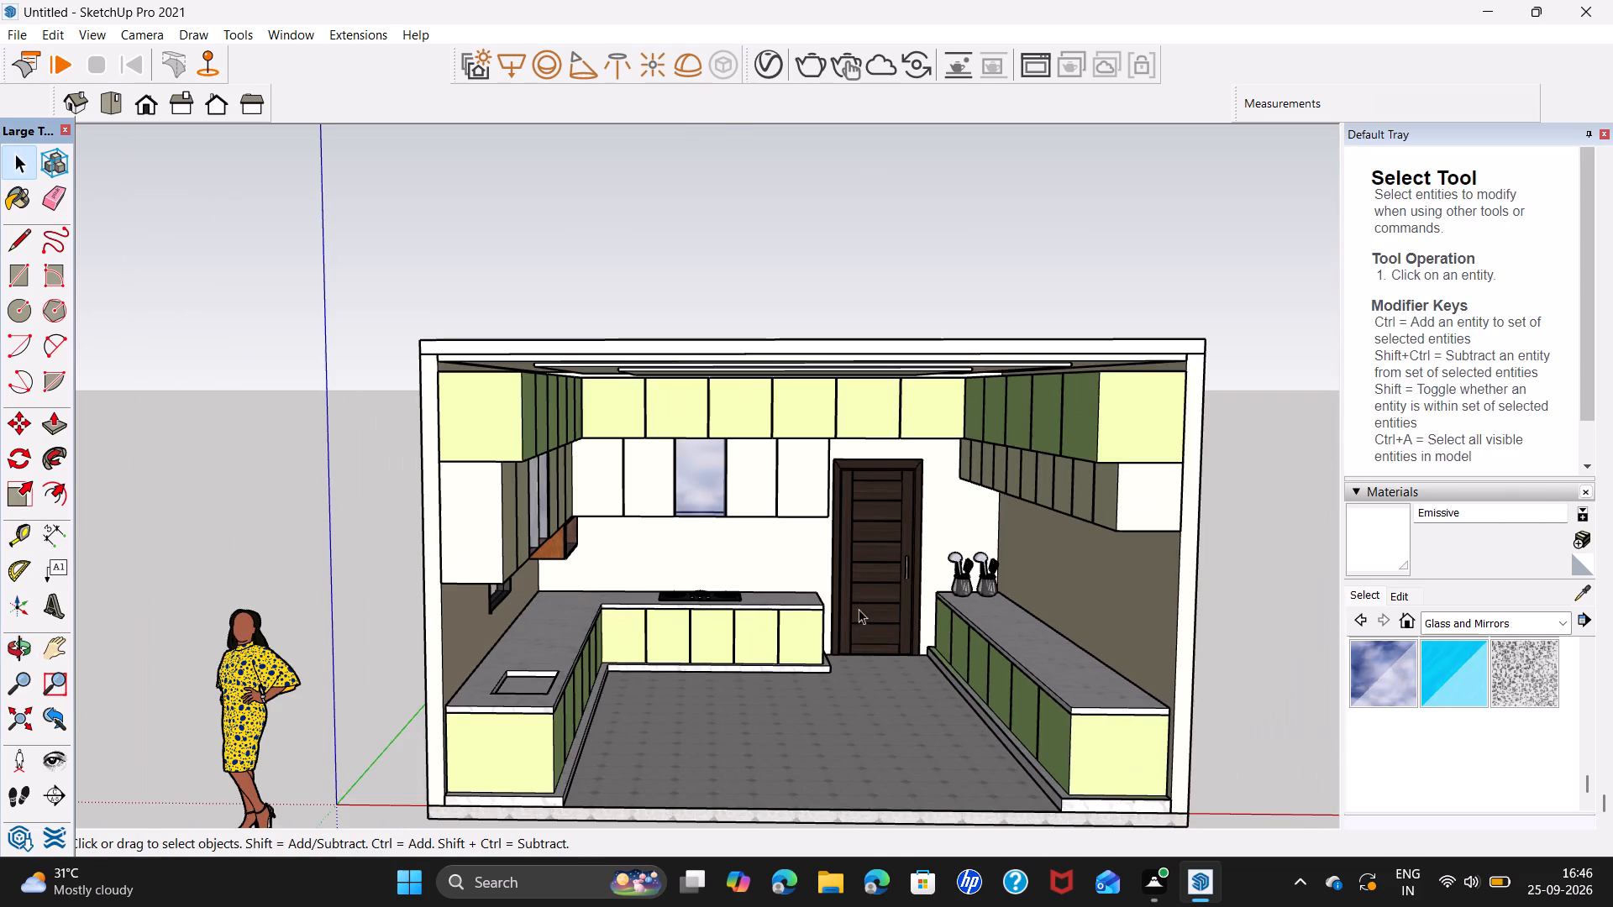
pyautogui.keyDown('shift'); pyautogui.moveTo(854, 621); pyautogui.dragTo(819, 555, button='middle'); pyautogui.keyUp('shift')
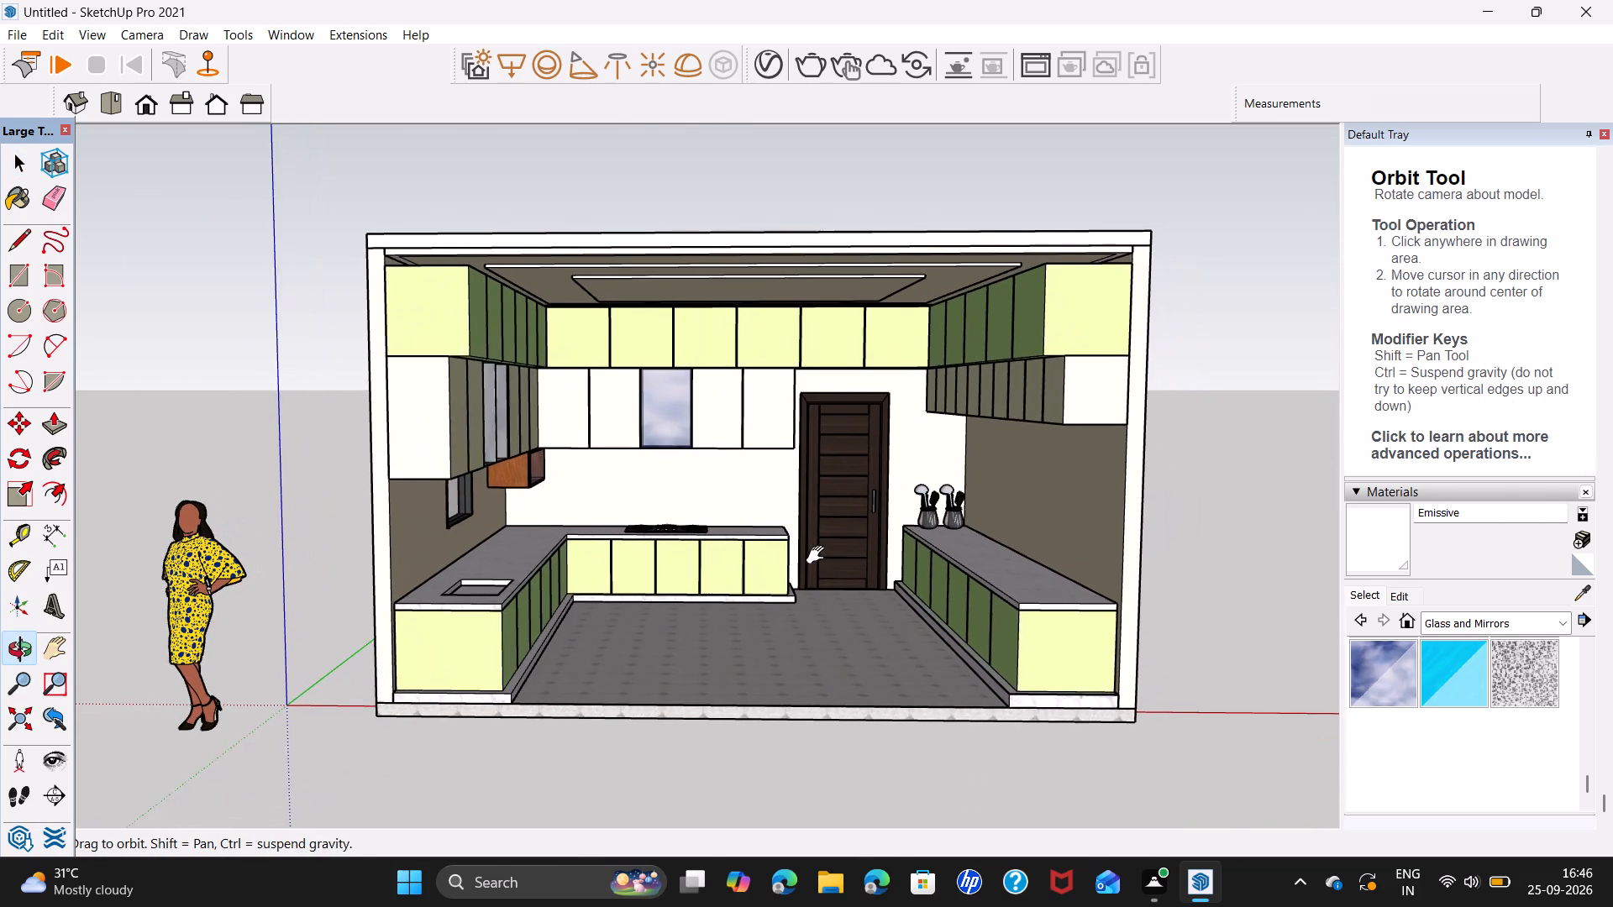
pyautogui.keyDown('shift'); pyautogui.moveTo(819, 555); pyautogui.dragTo(818, 555, button='middle'); pyautogui.keyUp('shift')
pyautogui.scroll(3, 813, 555)
pyautogui.scroll(-1, 837, 558)
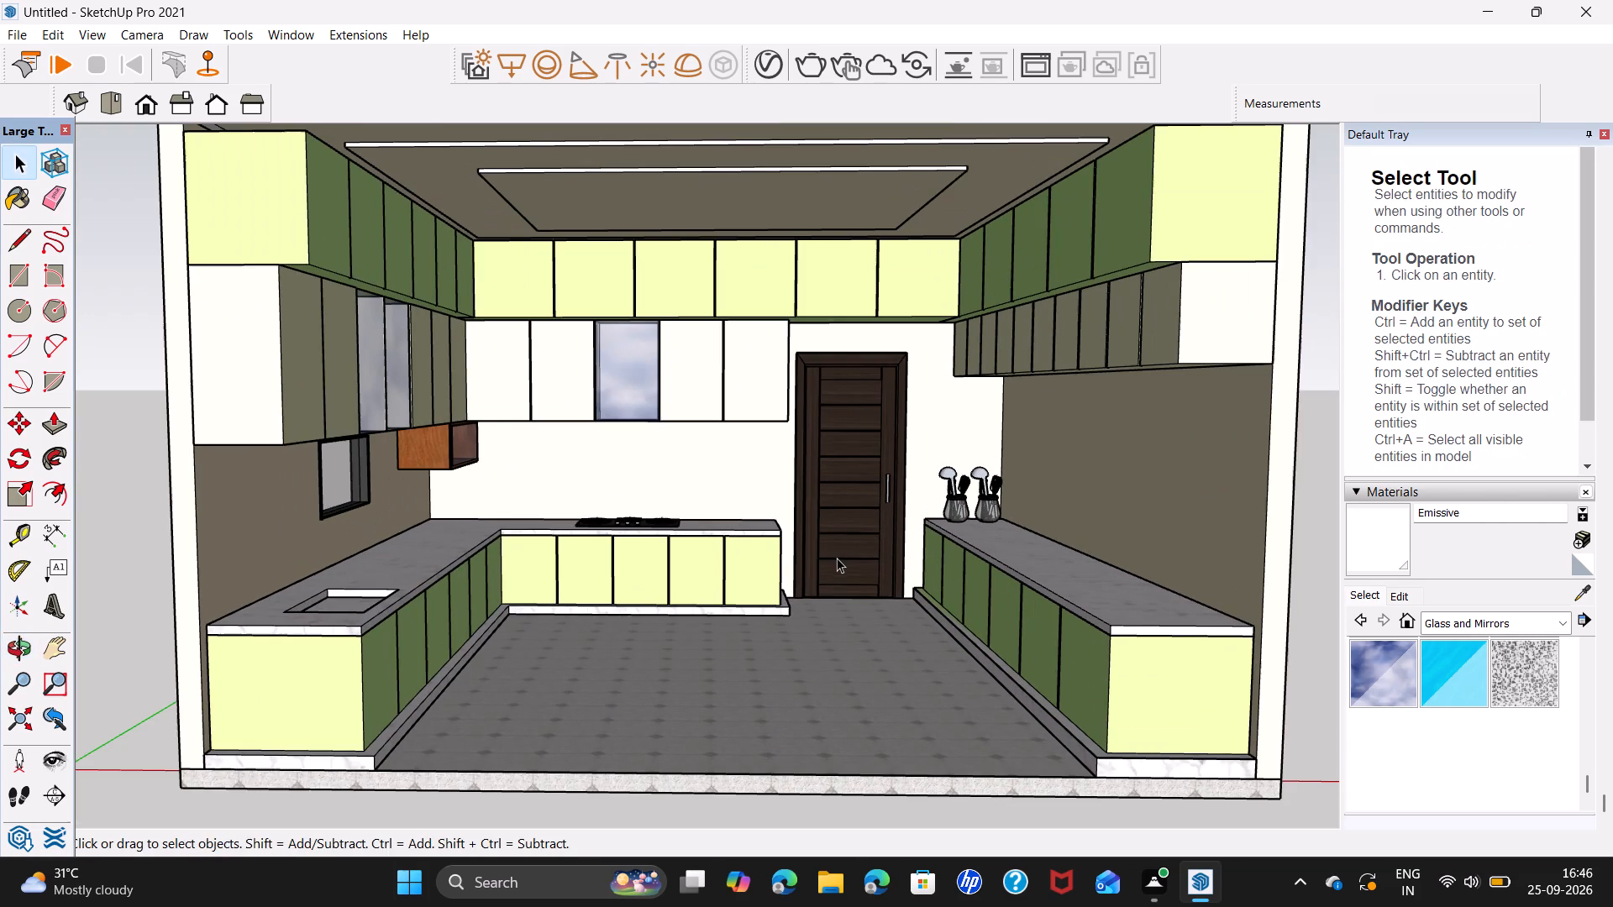
pyautogui.keyDown('shift'); pyautogui.moveTo(837, 558); pyautogui.dragTo(827, 579, button='middle'); pyautogui.keyUp('shift')
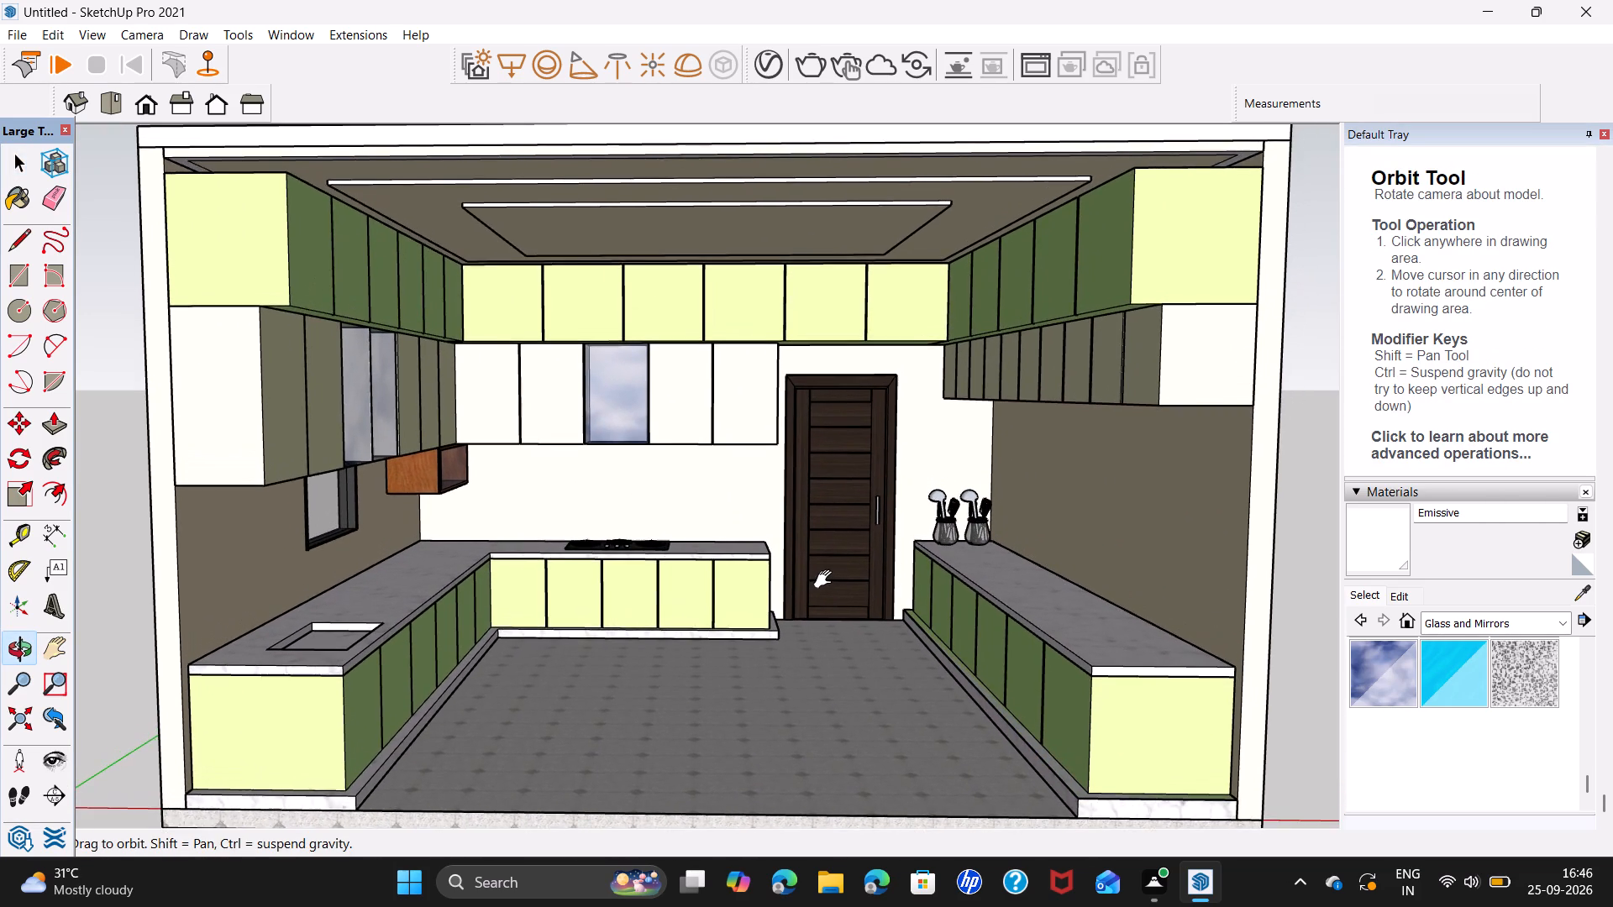
pyautogui.keyDown('shift'); pyautogui.moveTo(827, 579); pyautogui.dragTo(829, 585, button='middle'); pyautogui.keyUp('shift')
pyautogui.moveTo(829, 585); pyautogui.dragTo(838, 585, button='middle')
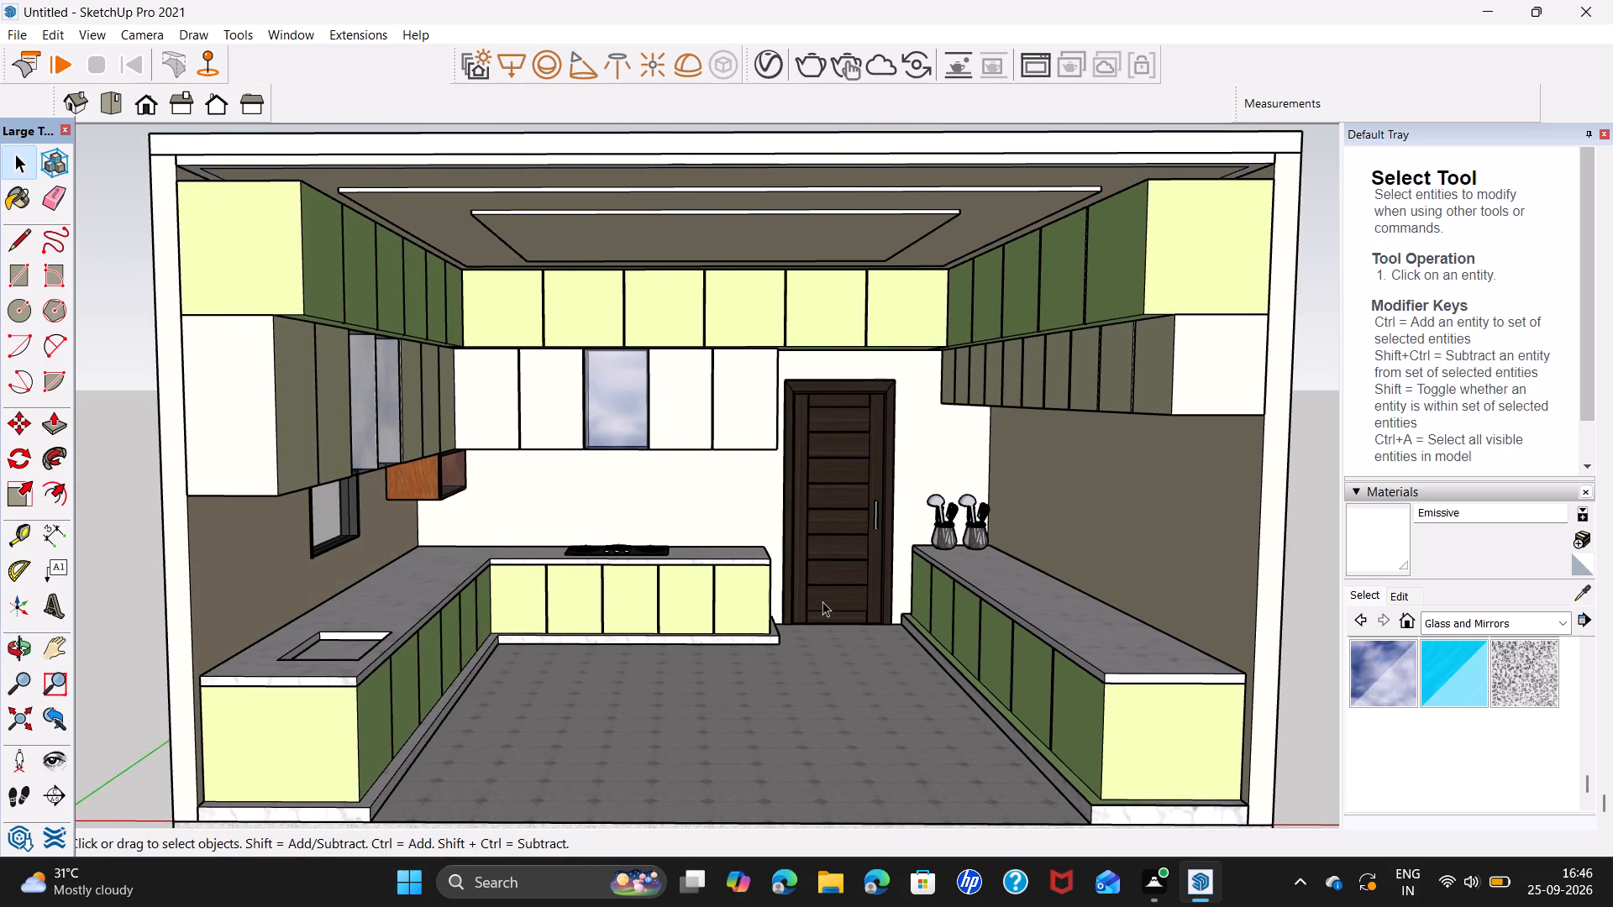
pyautogui.moveTo(822, 601); pyautogui.dragTo(821, 588, button='middle')
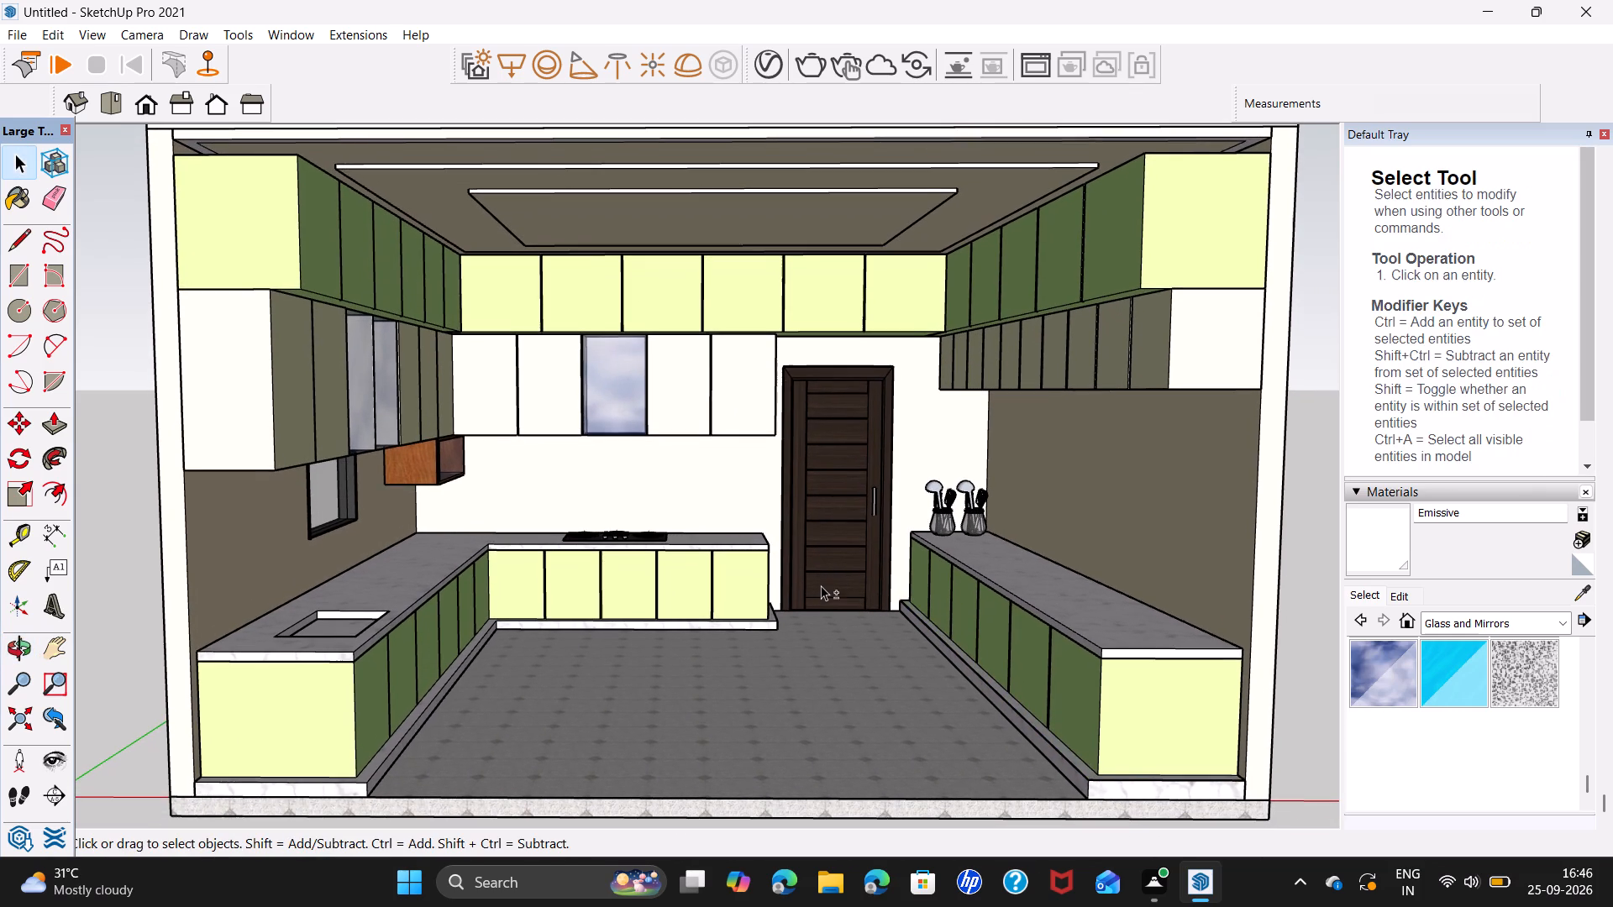
# Enable custom orientation for the V-Ray SunLight and set its vertical angle to about -14.9 so the sun sits below the horizon.
pyautogui.scroll(1, 821, 585)
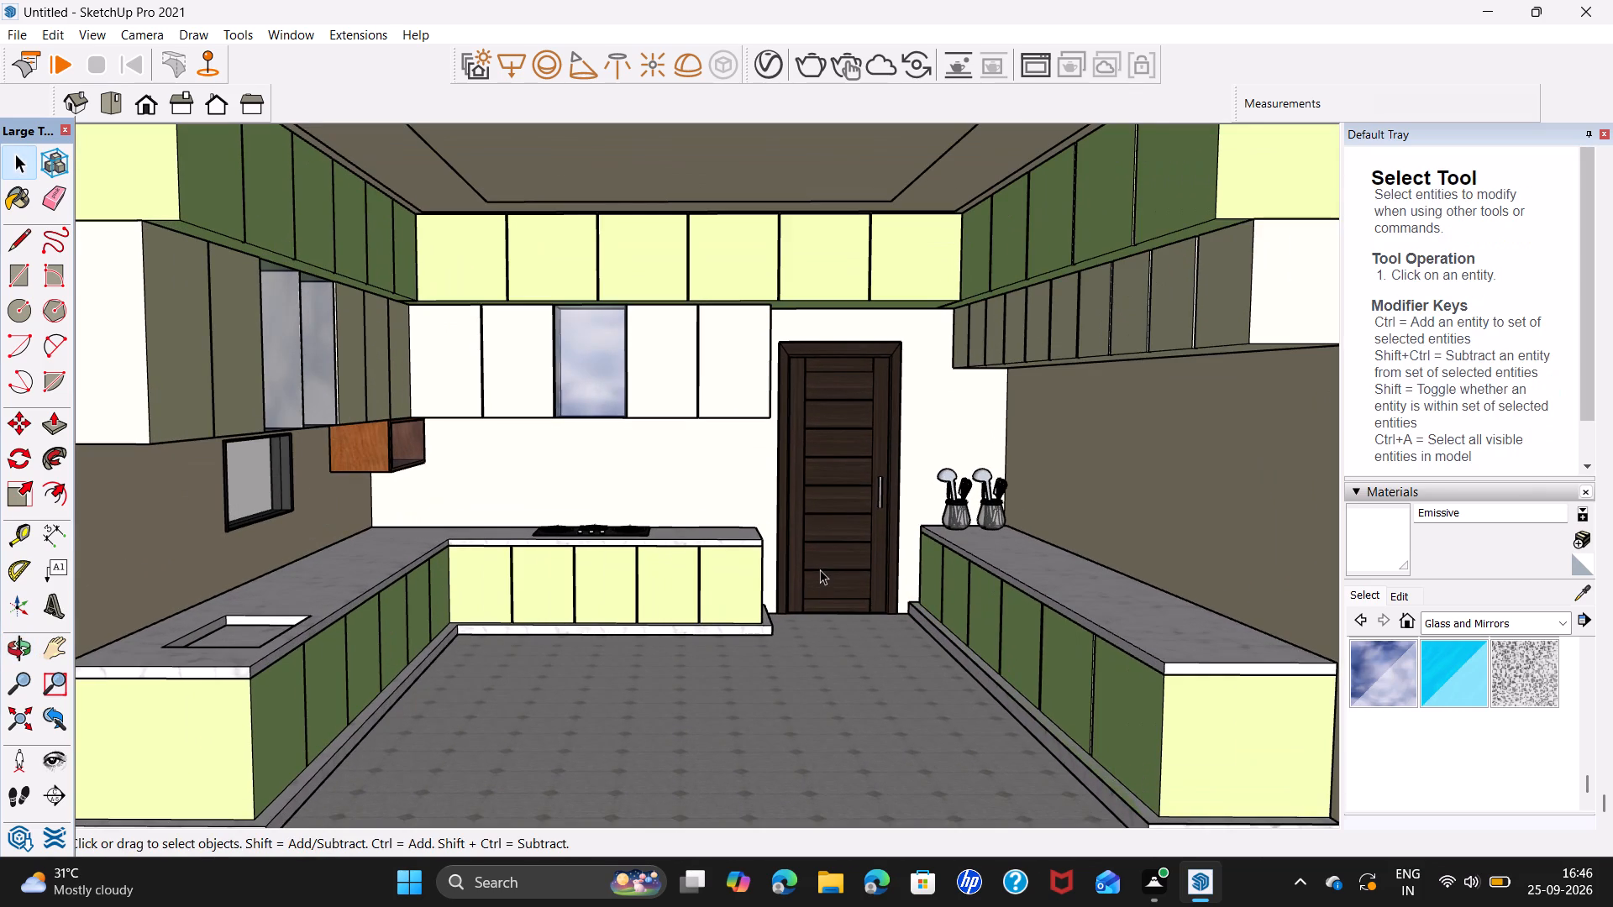
pyautogui.keyDown('shift'); pyautogui.moveTo(820, 569); pyautogui.dragTo(820, 593, button='middle'); pyautogui.keyUp('shift')
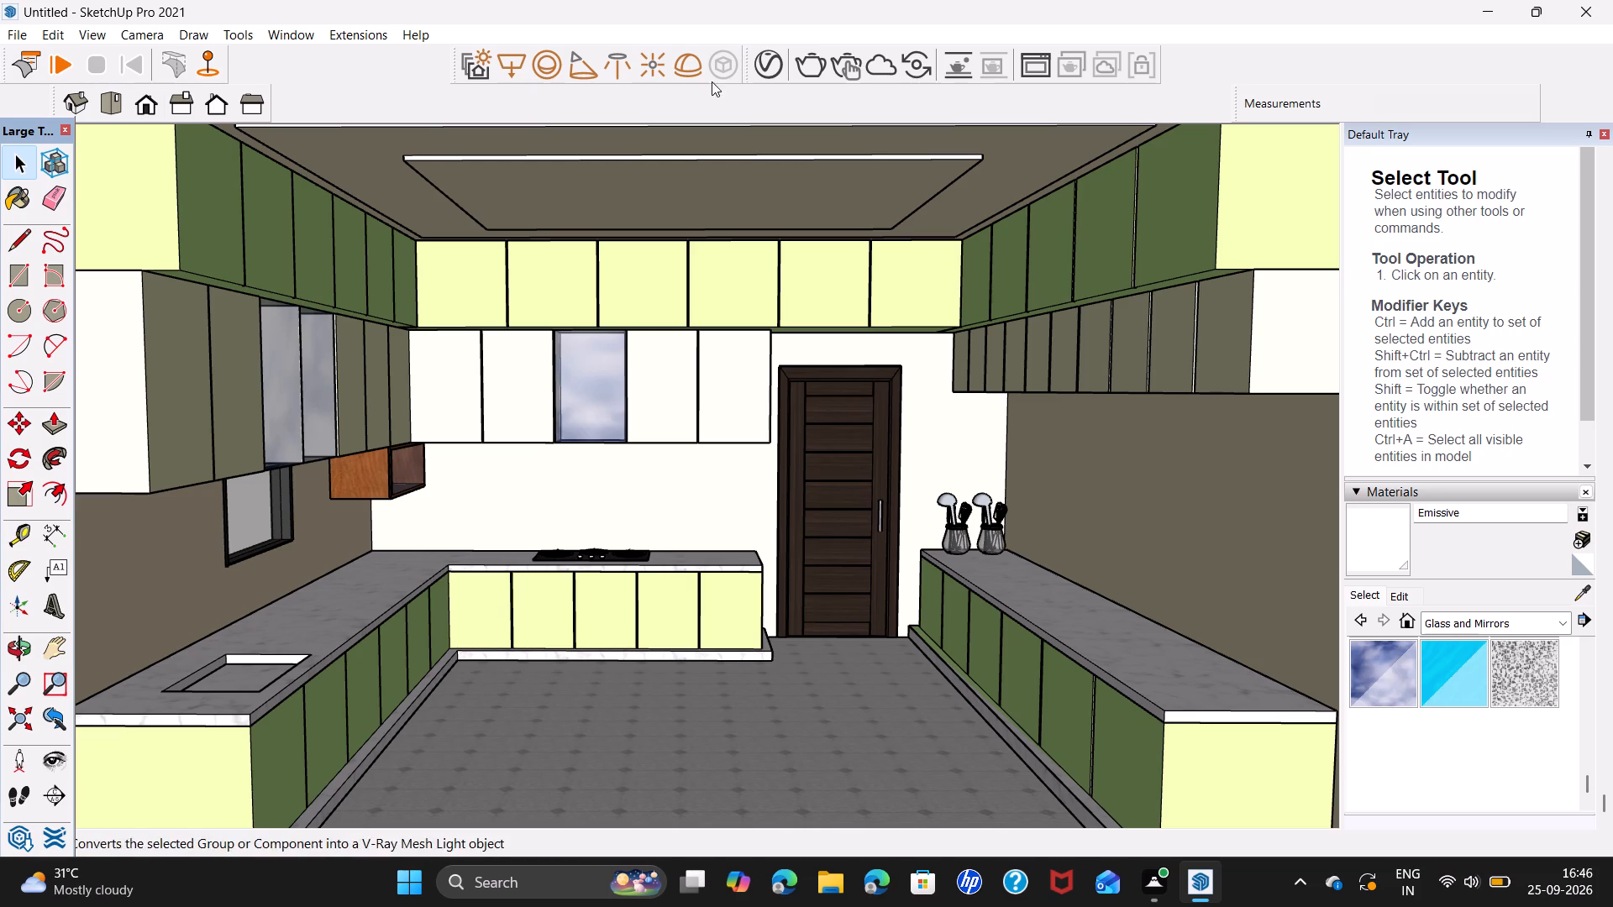
pyautogui.click(764, 71)
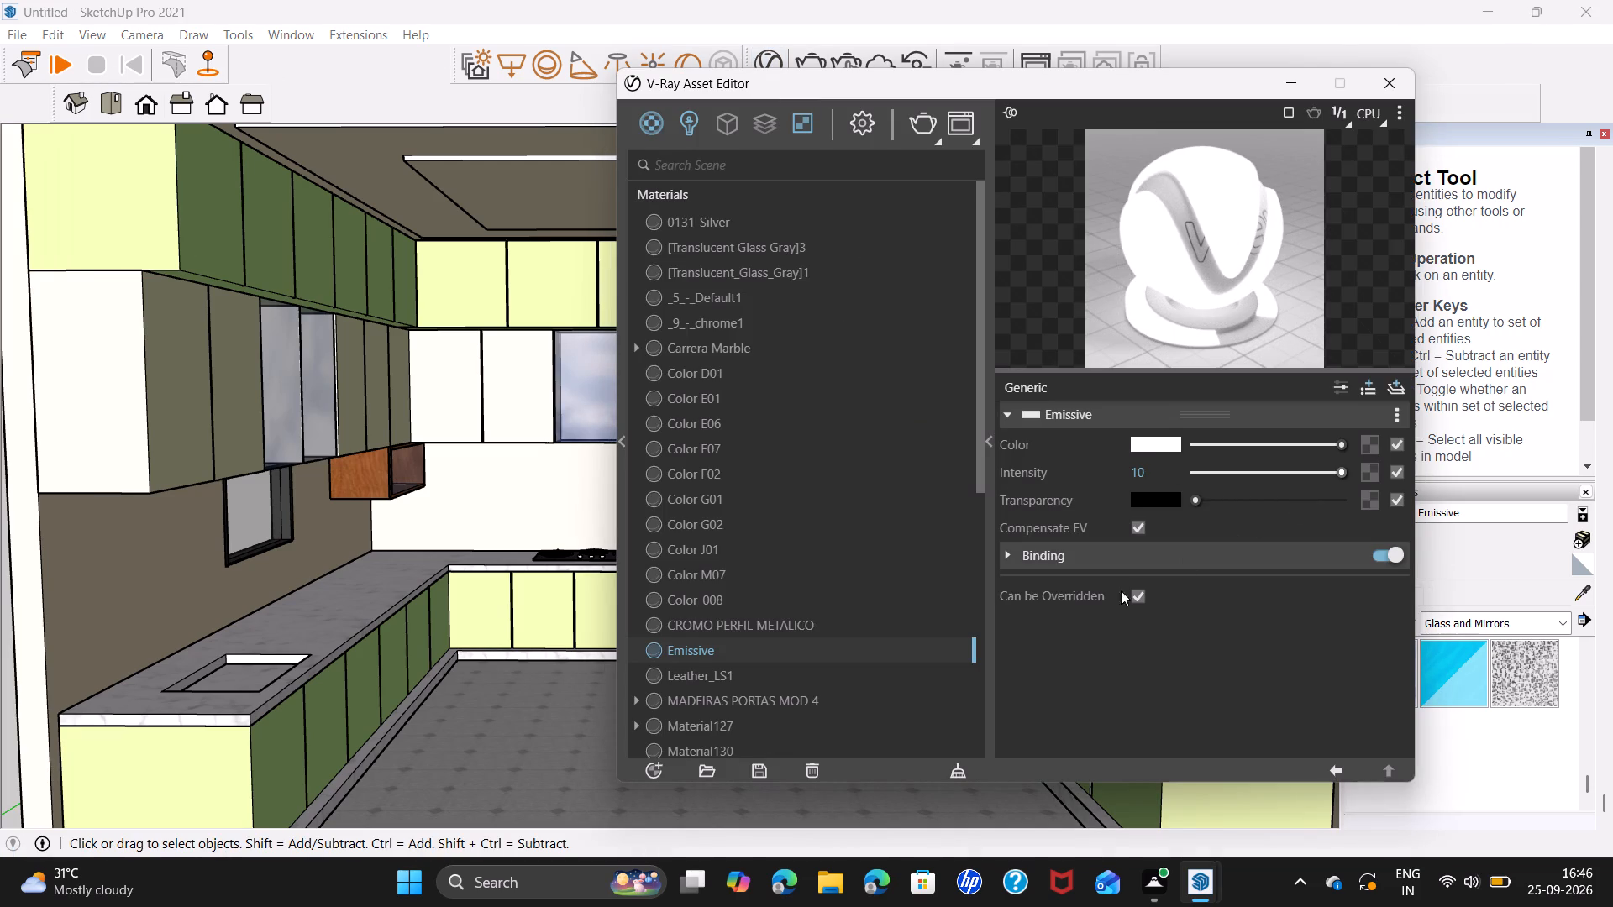
pyautogui.click(691, 128)
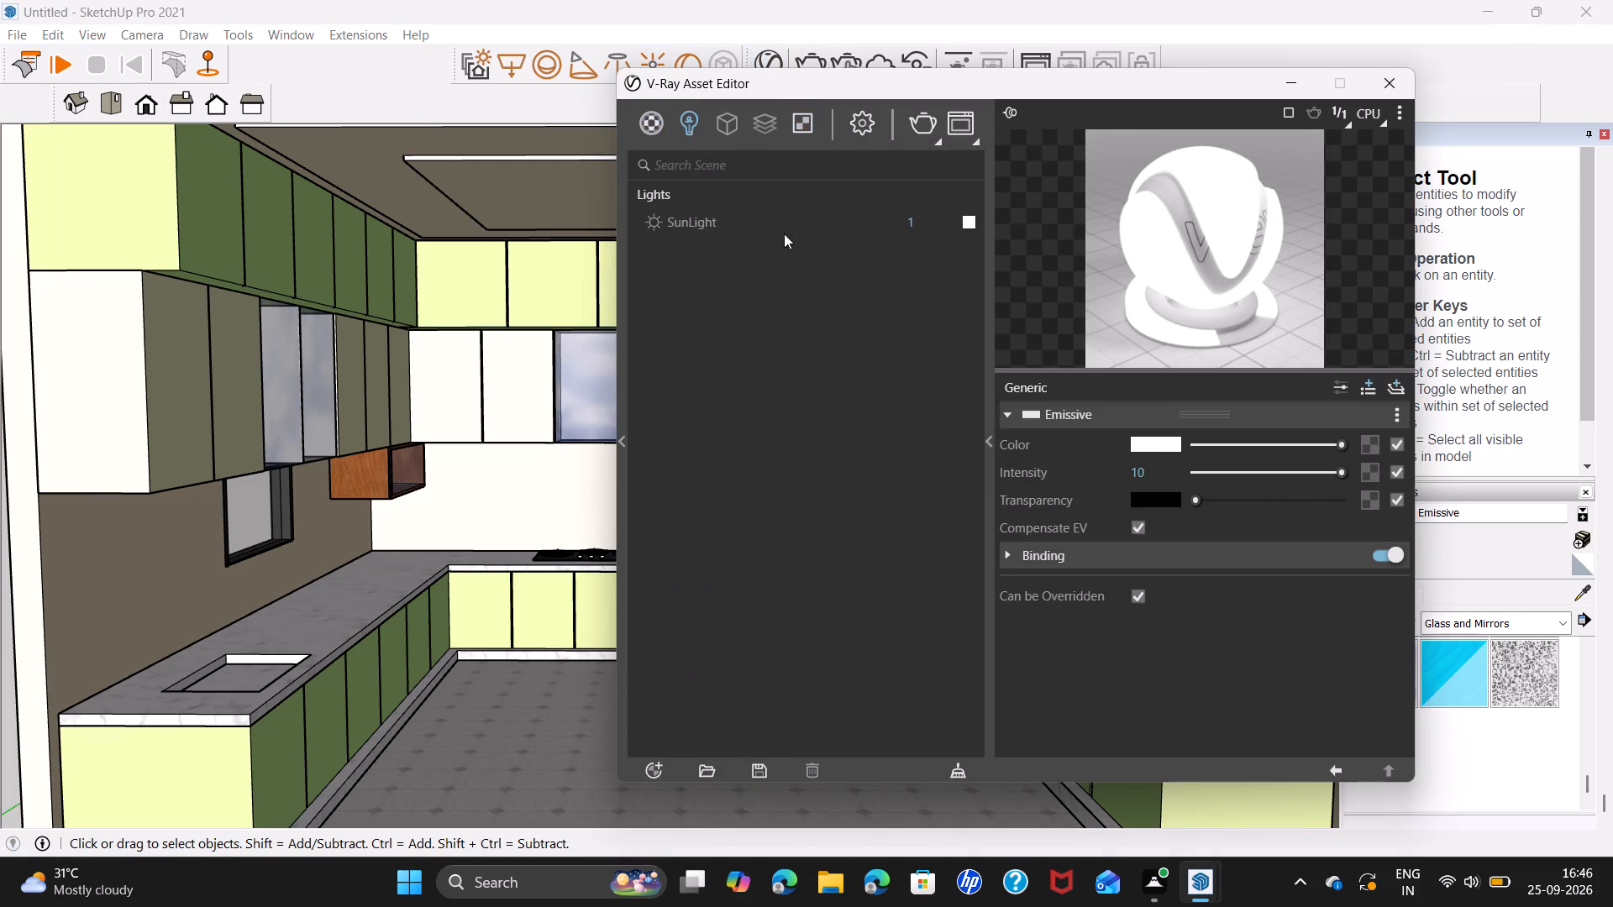
pyautogui.click(745, 229)
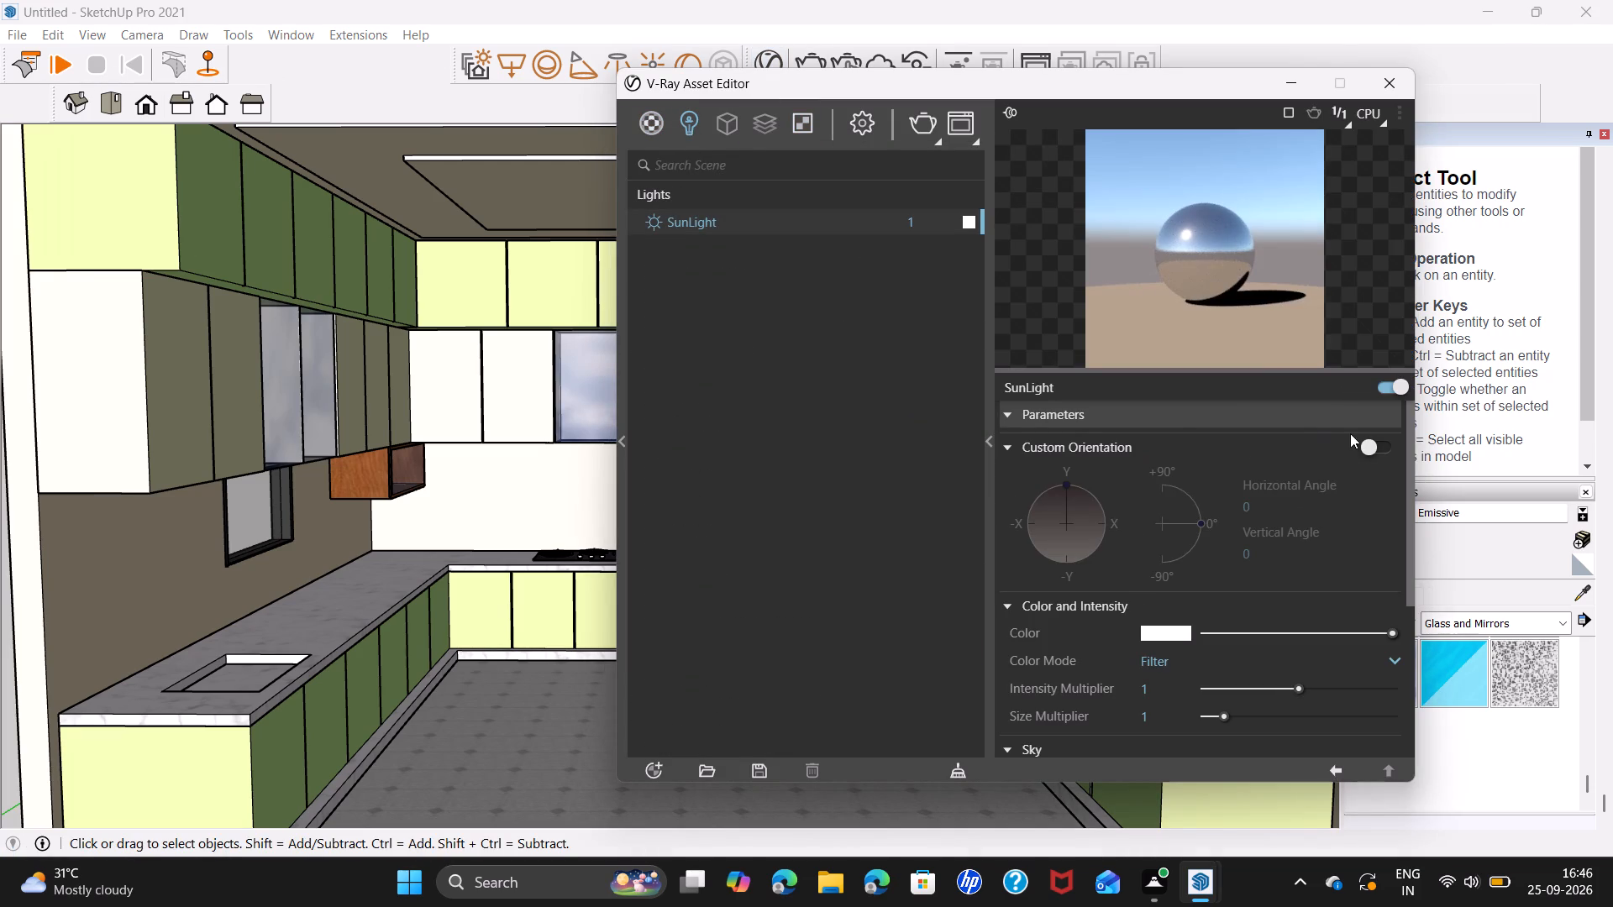
pyautogui.click(1363, 448)
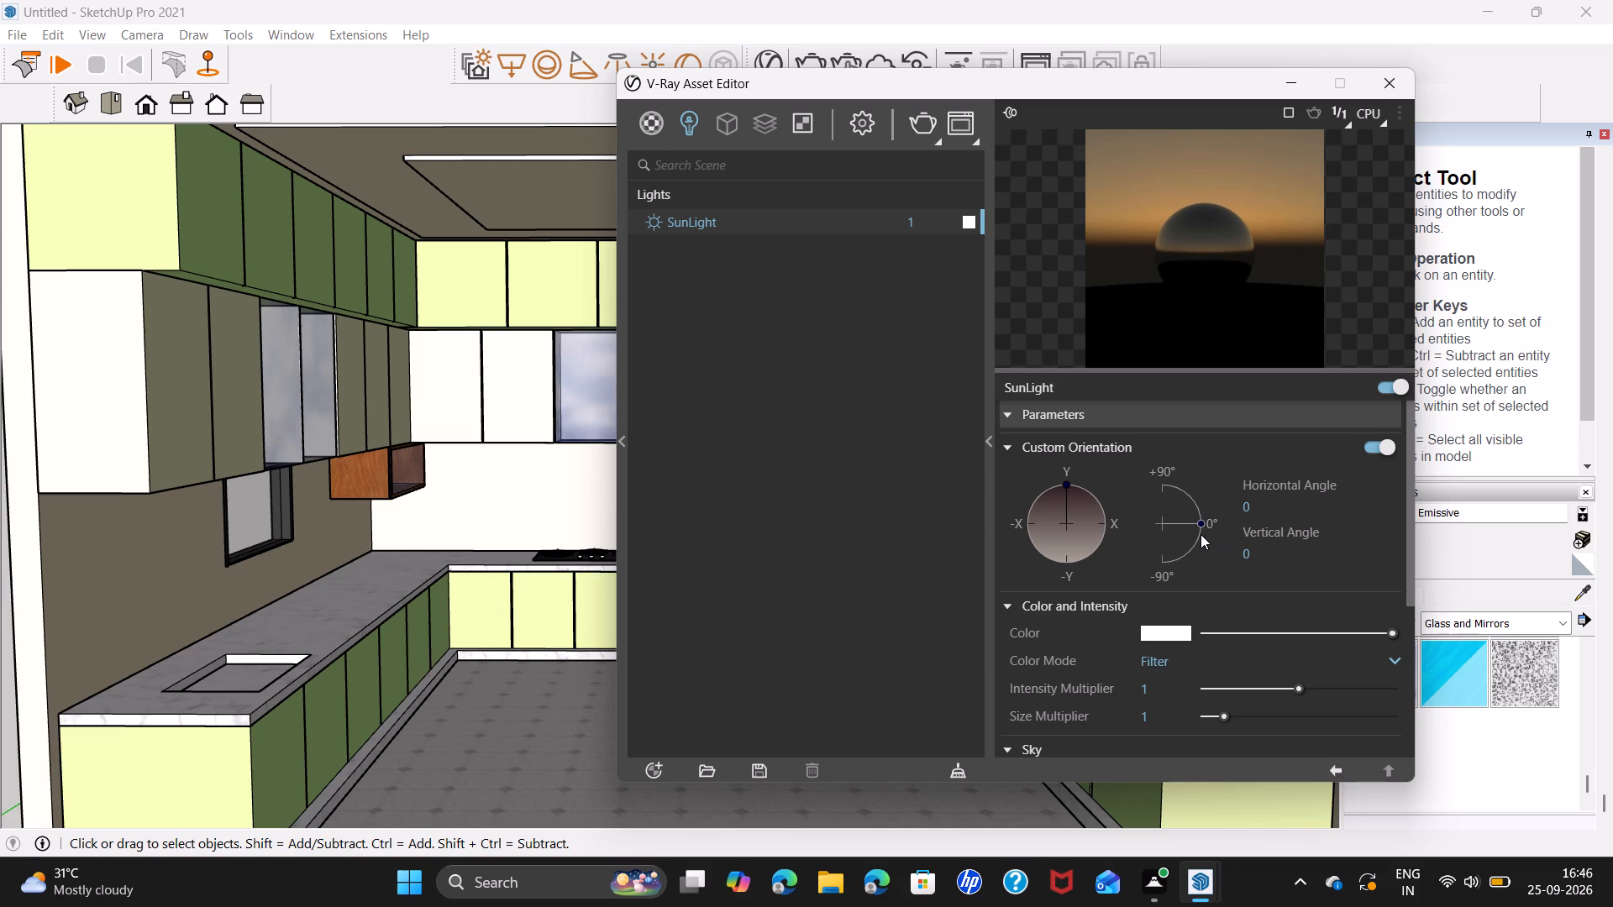
pyautogui.click(1201, 534)
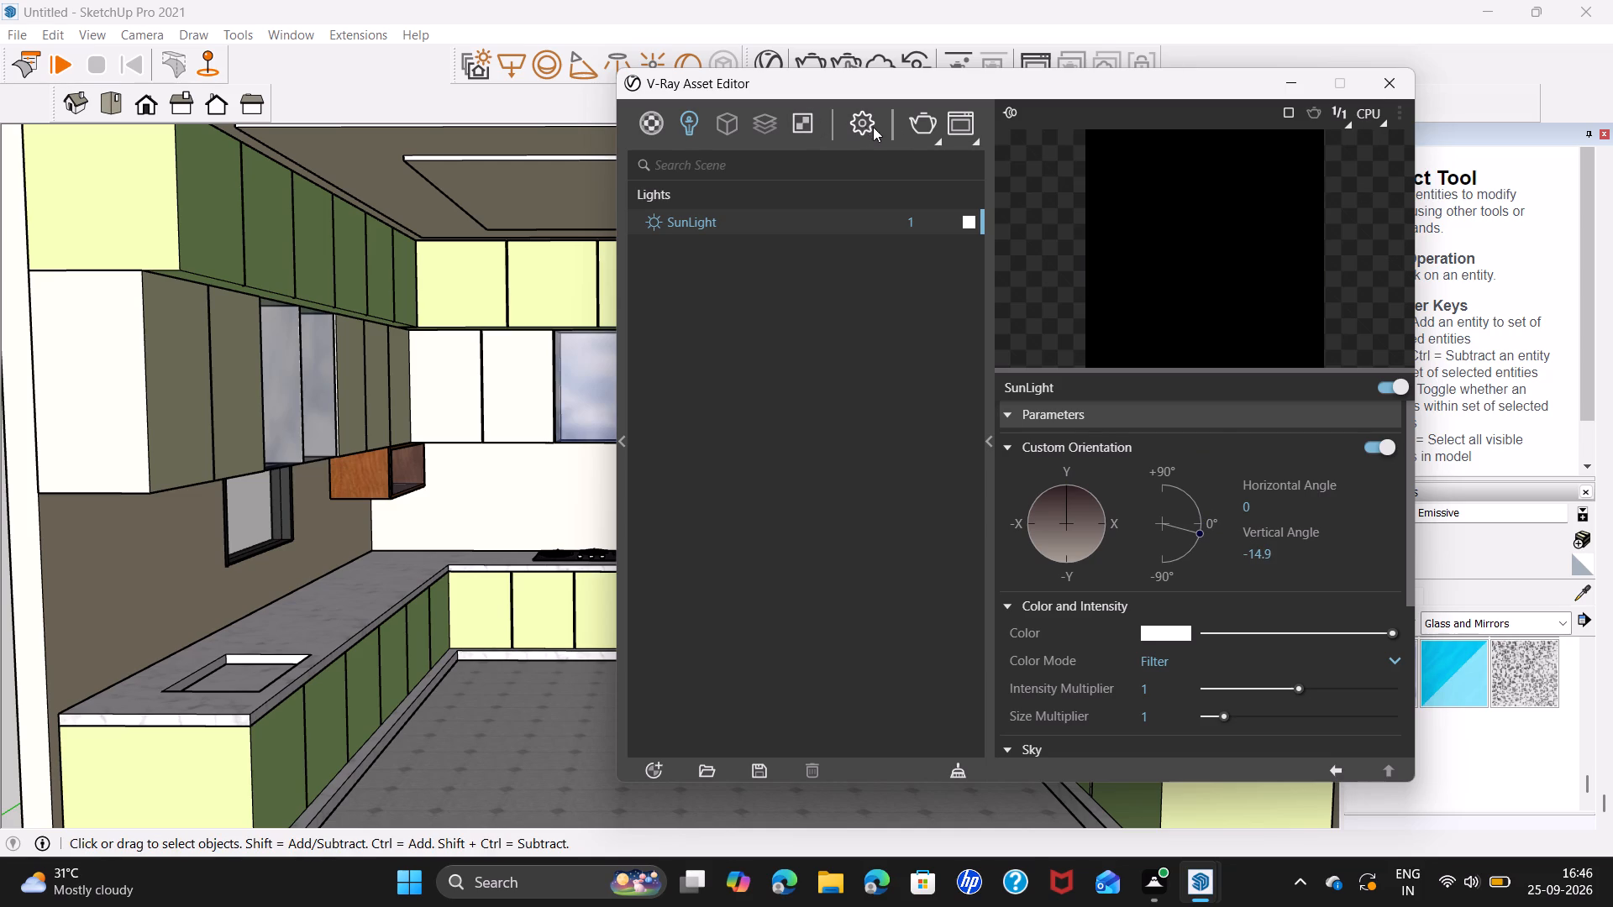
# Run a V-Ray test render of the kitchen interior, then close the render window and the asset editor.
pyautogui.click(917, 121)
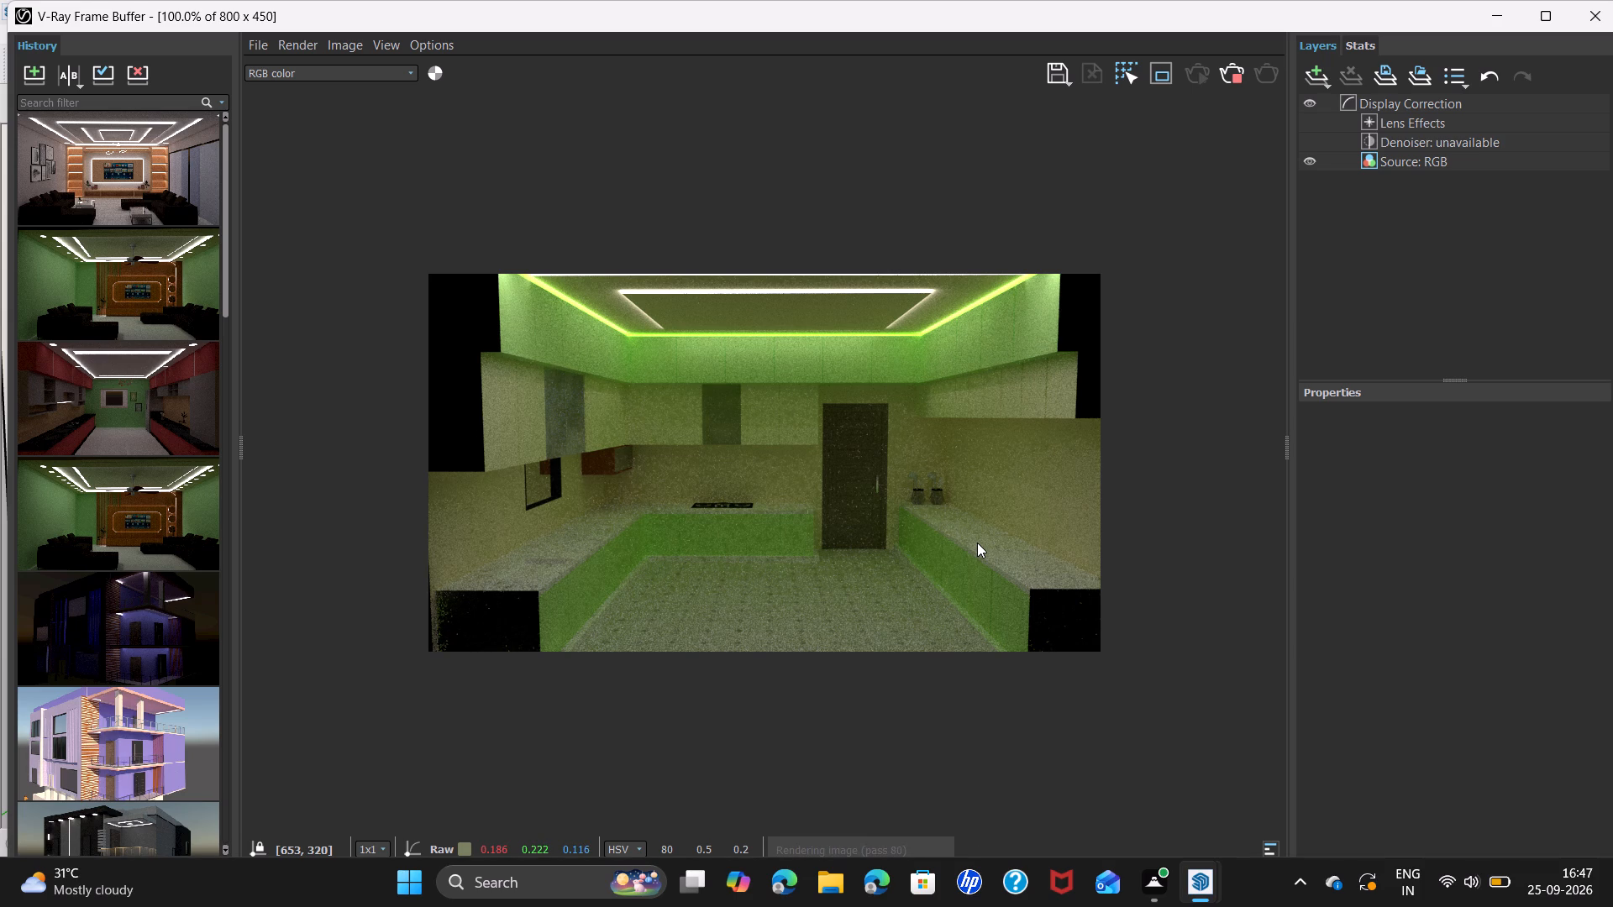
pyautogui.click(1603, 10)
pyautogui.click(1391, 80)
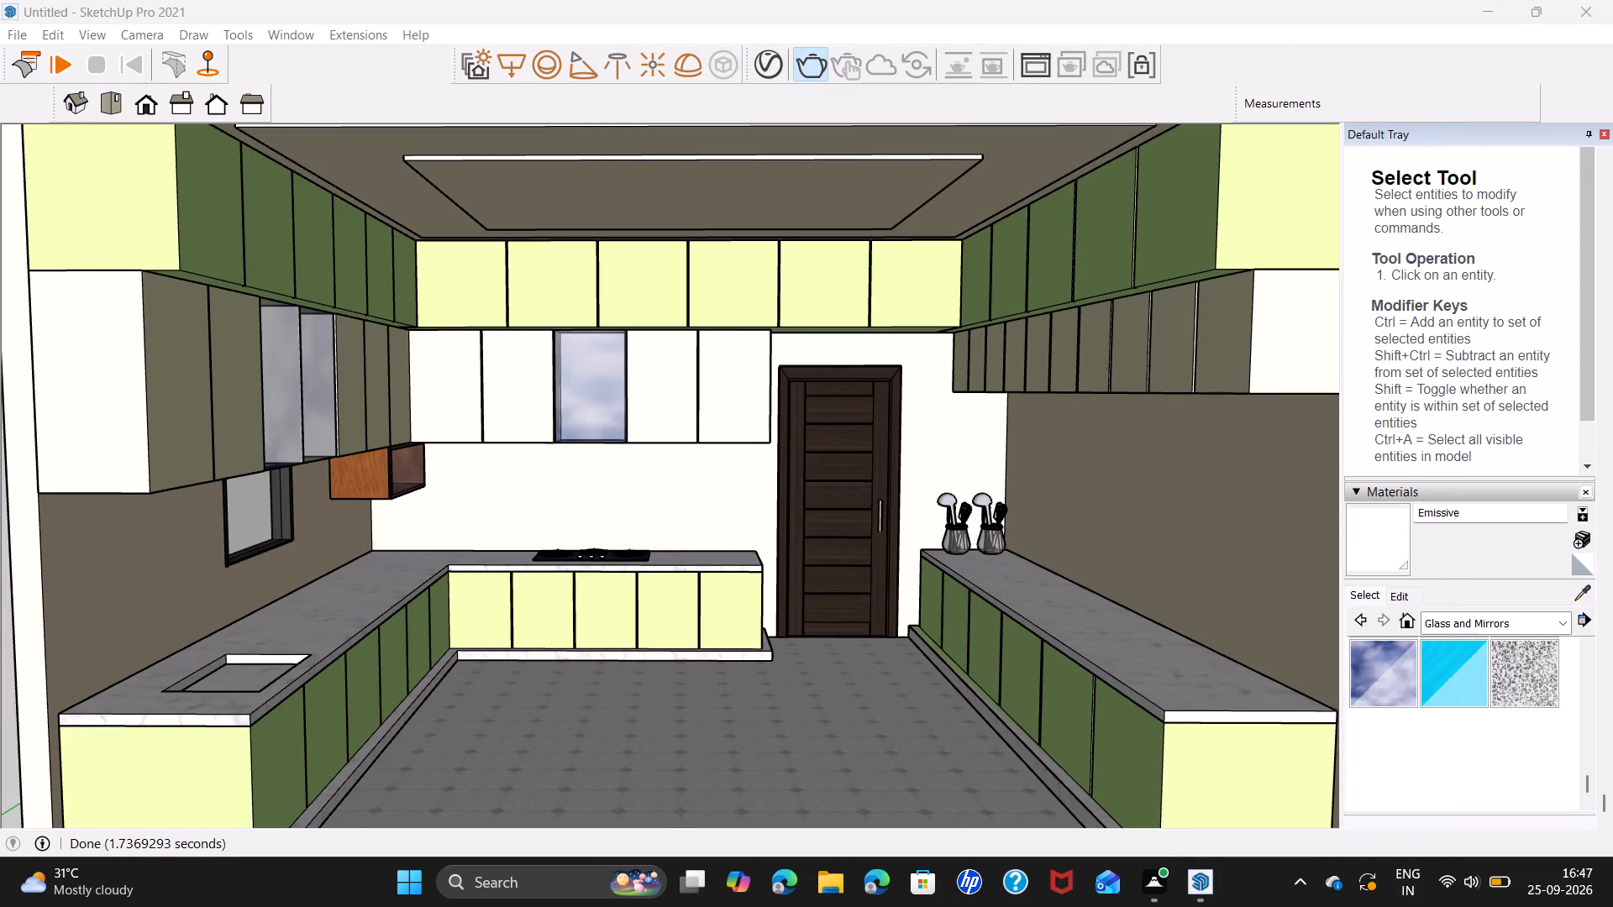
# Set the laptop's display brightness to near maximum in the Windows quick settings.
pyautogui.click(1481, 885)
pyautogui.click(1464, 893)
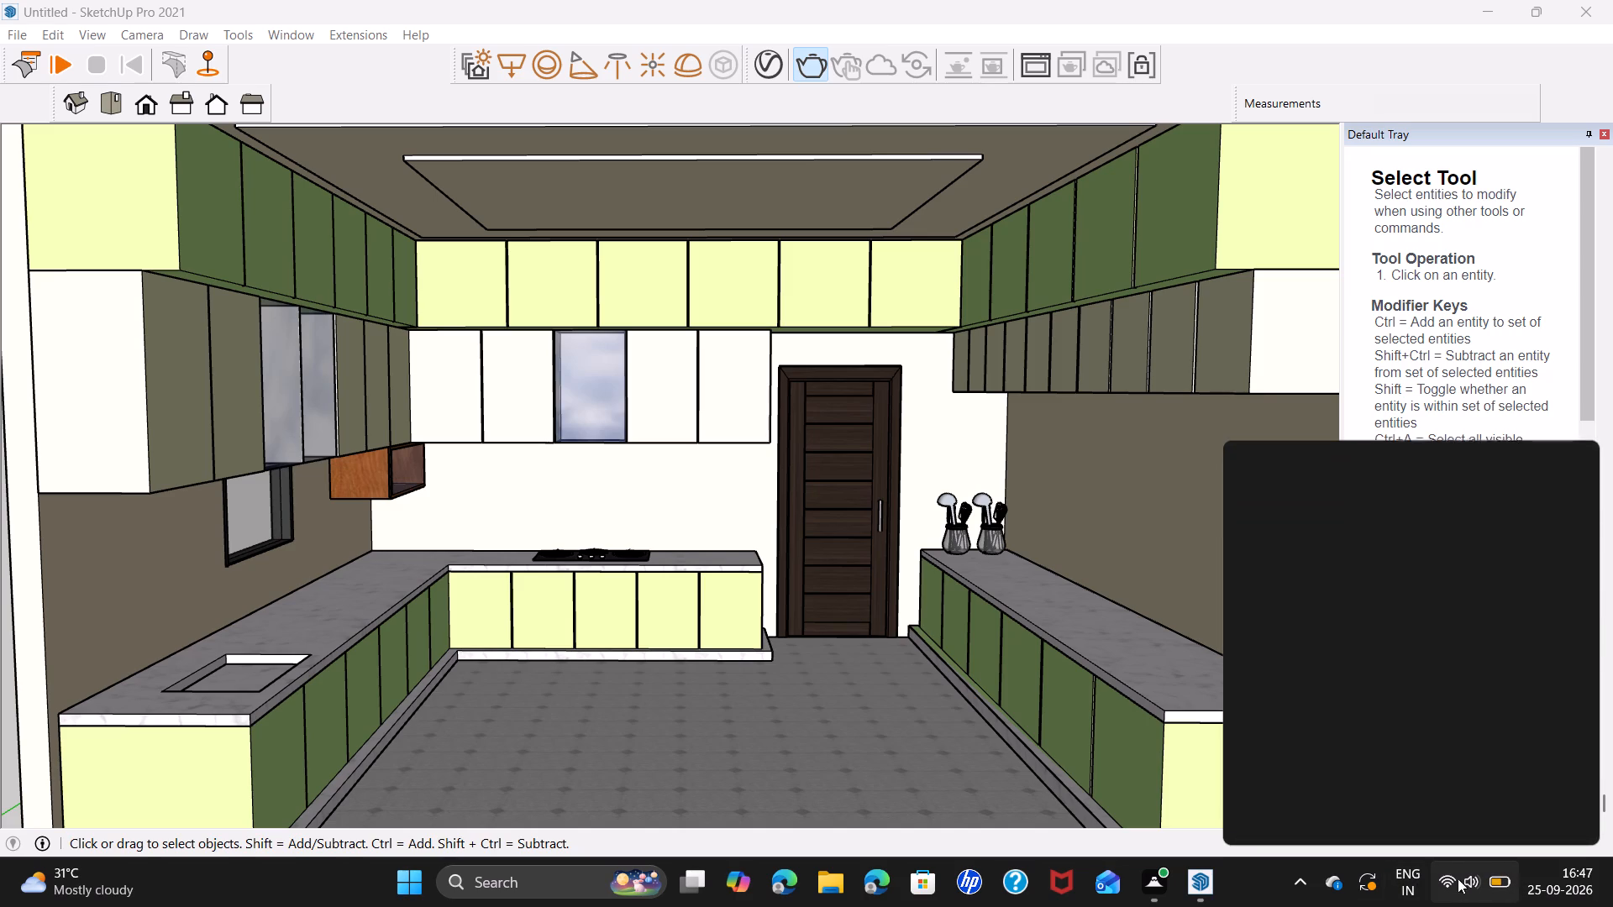
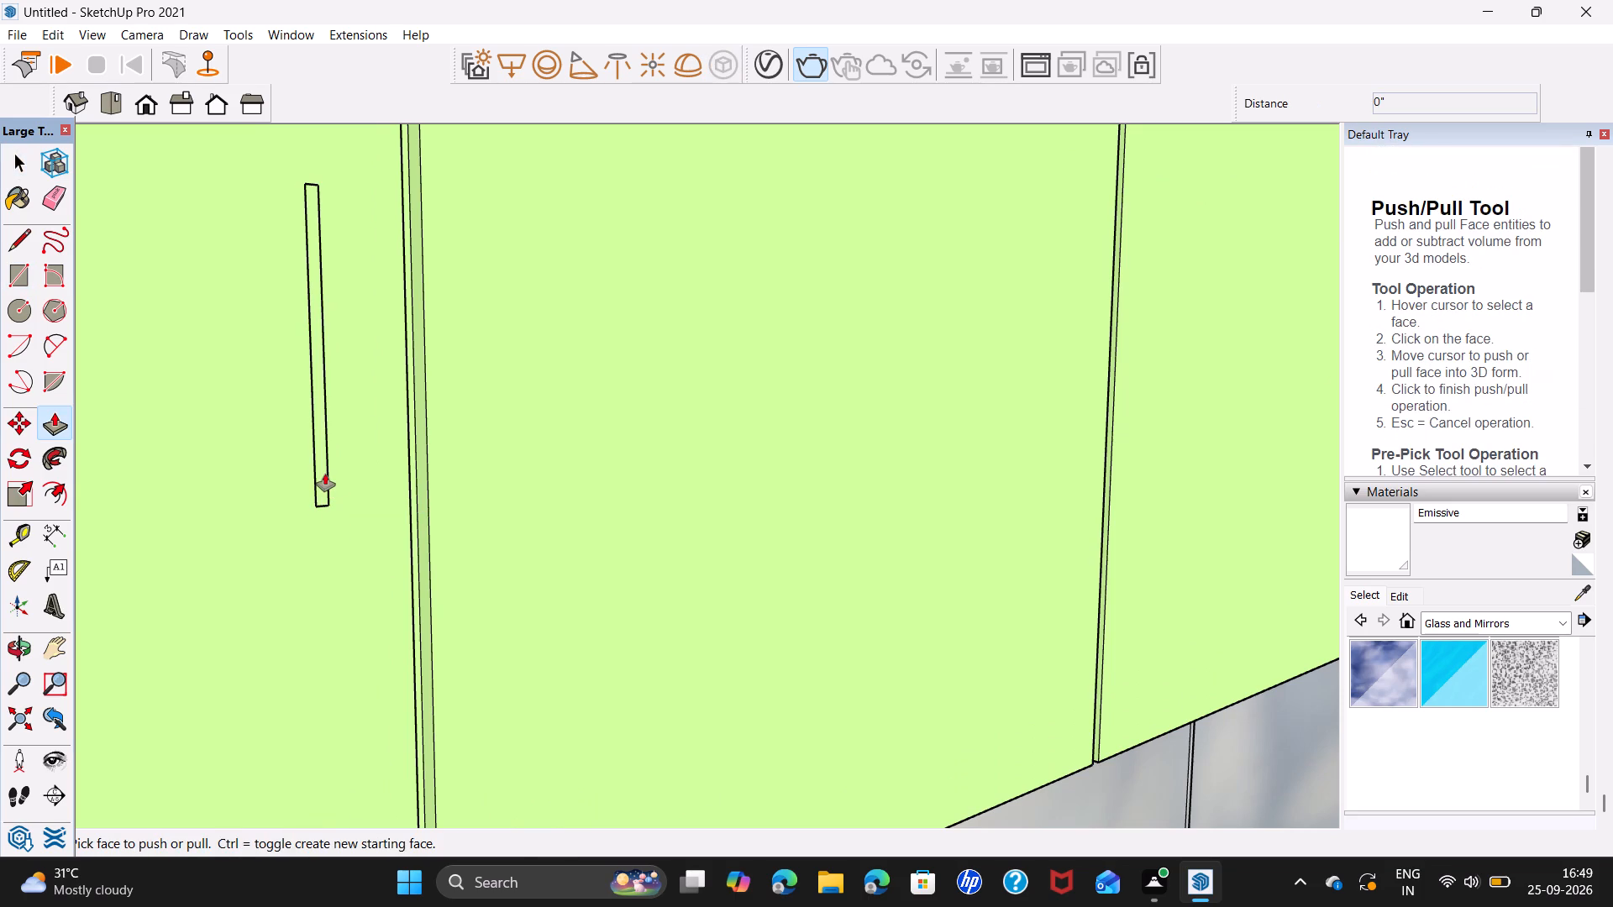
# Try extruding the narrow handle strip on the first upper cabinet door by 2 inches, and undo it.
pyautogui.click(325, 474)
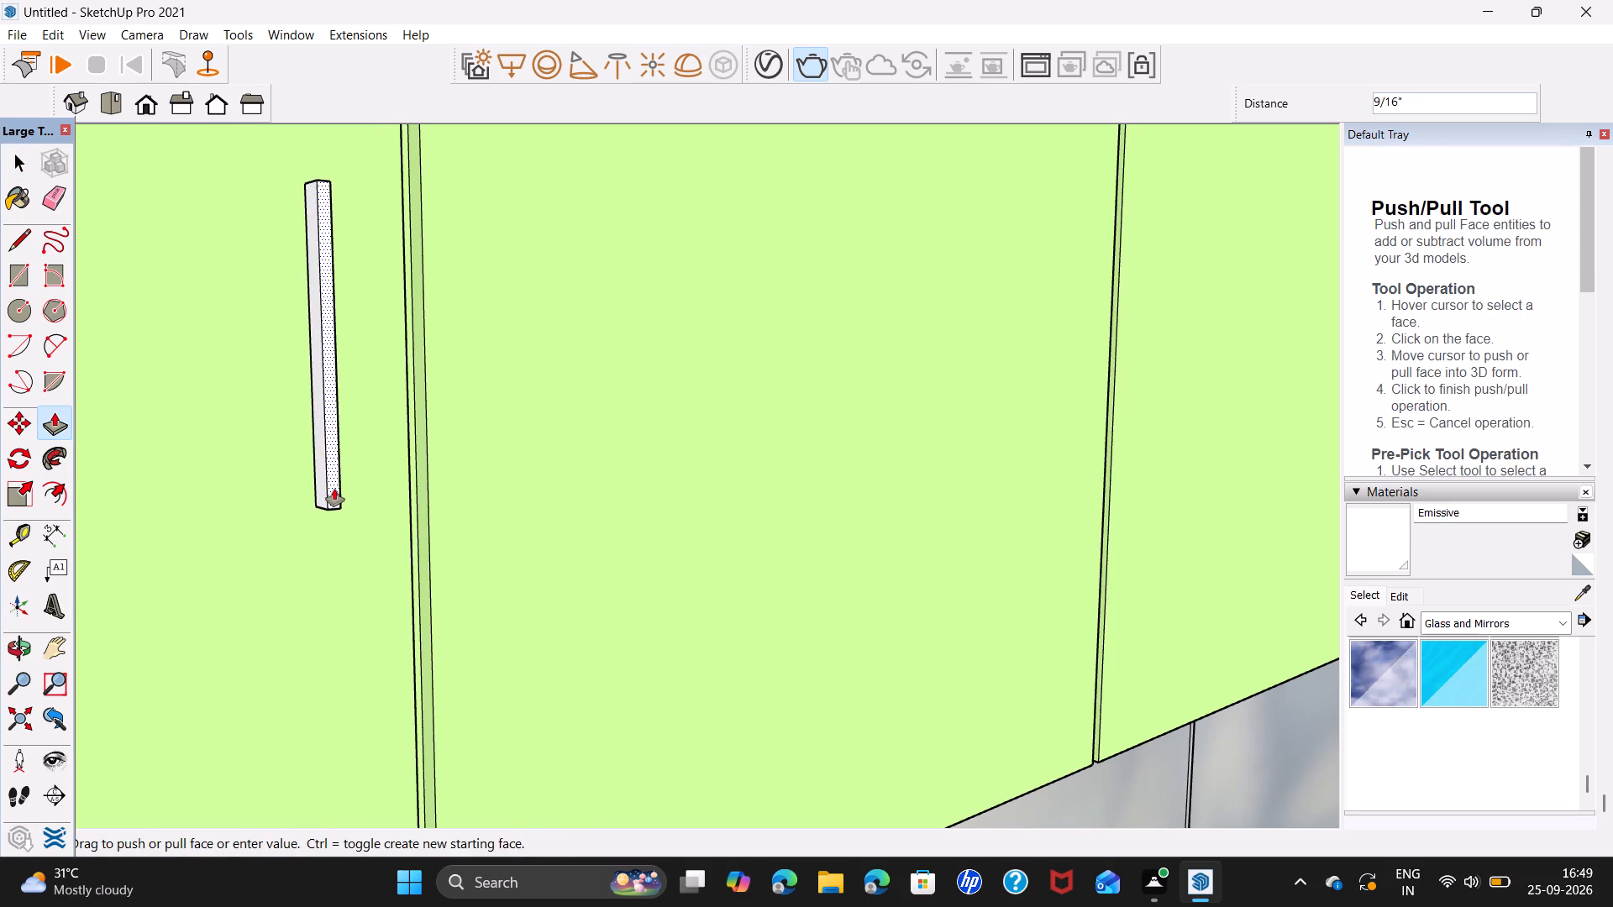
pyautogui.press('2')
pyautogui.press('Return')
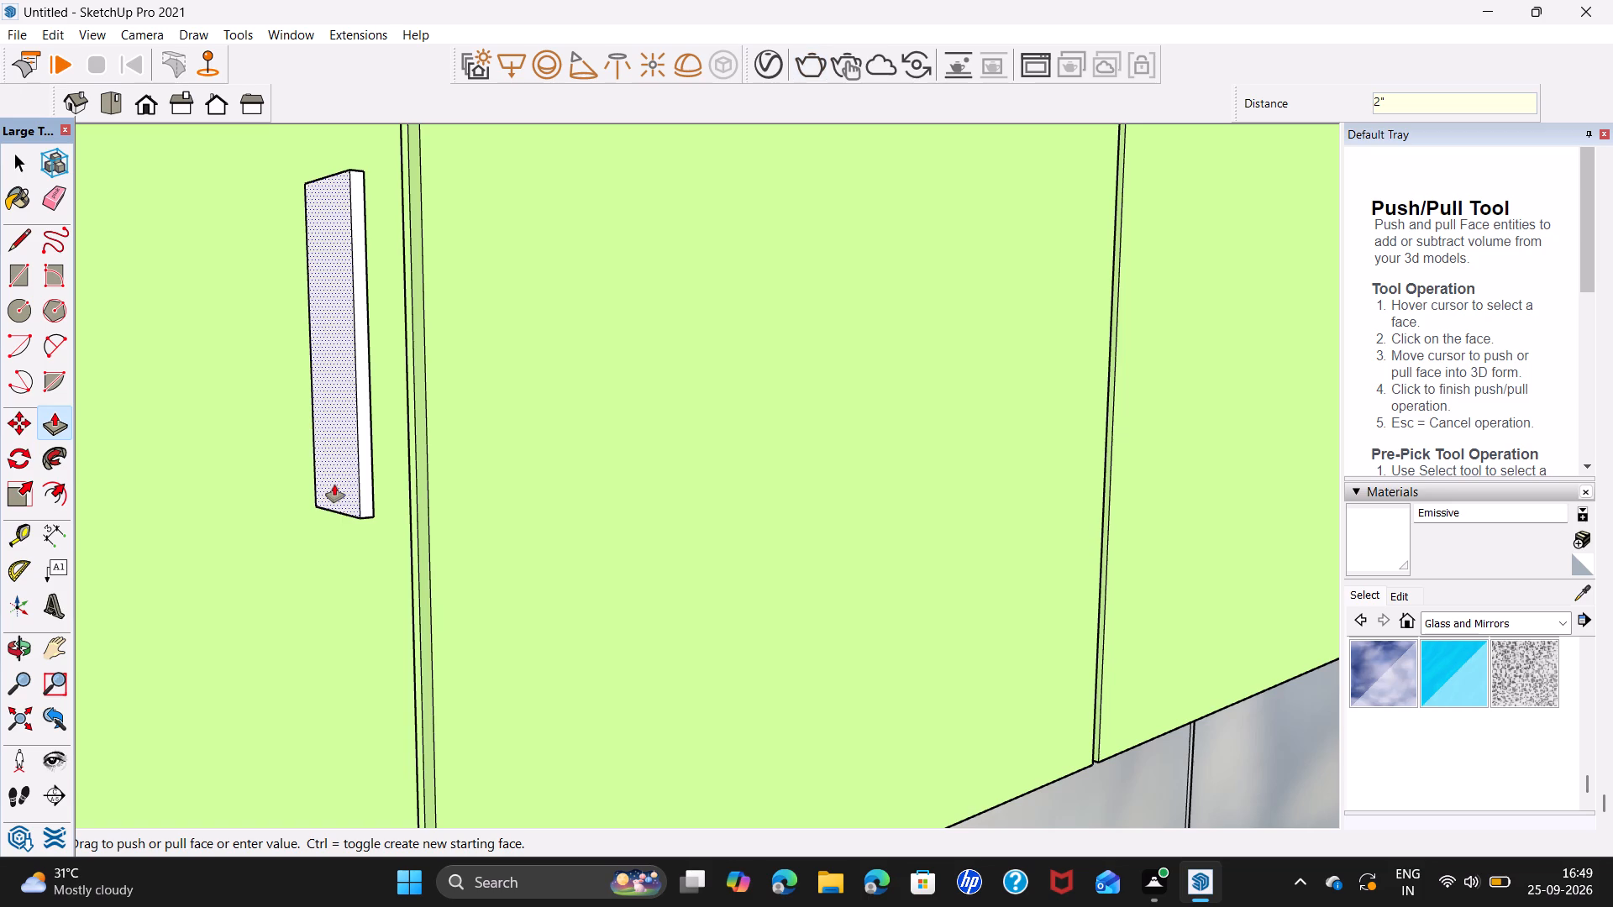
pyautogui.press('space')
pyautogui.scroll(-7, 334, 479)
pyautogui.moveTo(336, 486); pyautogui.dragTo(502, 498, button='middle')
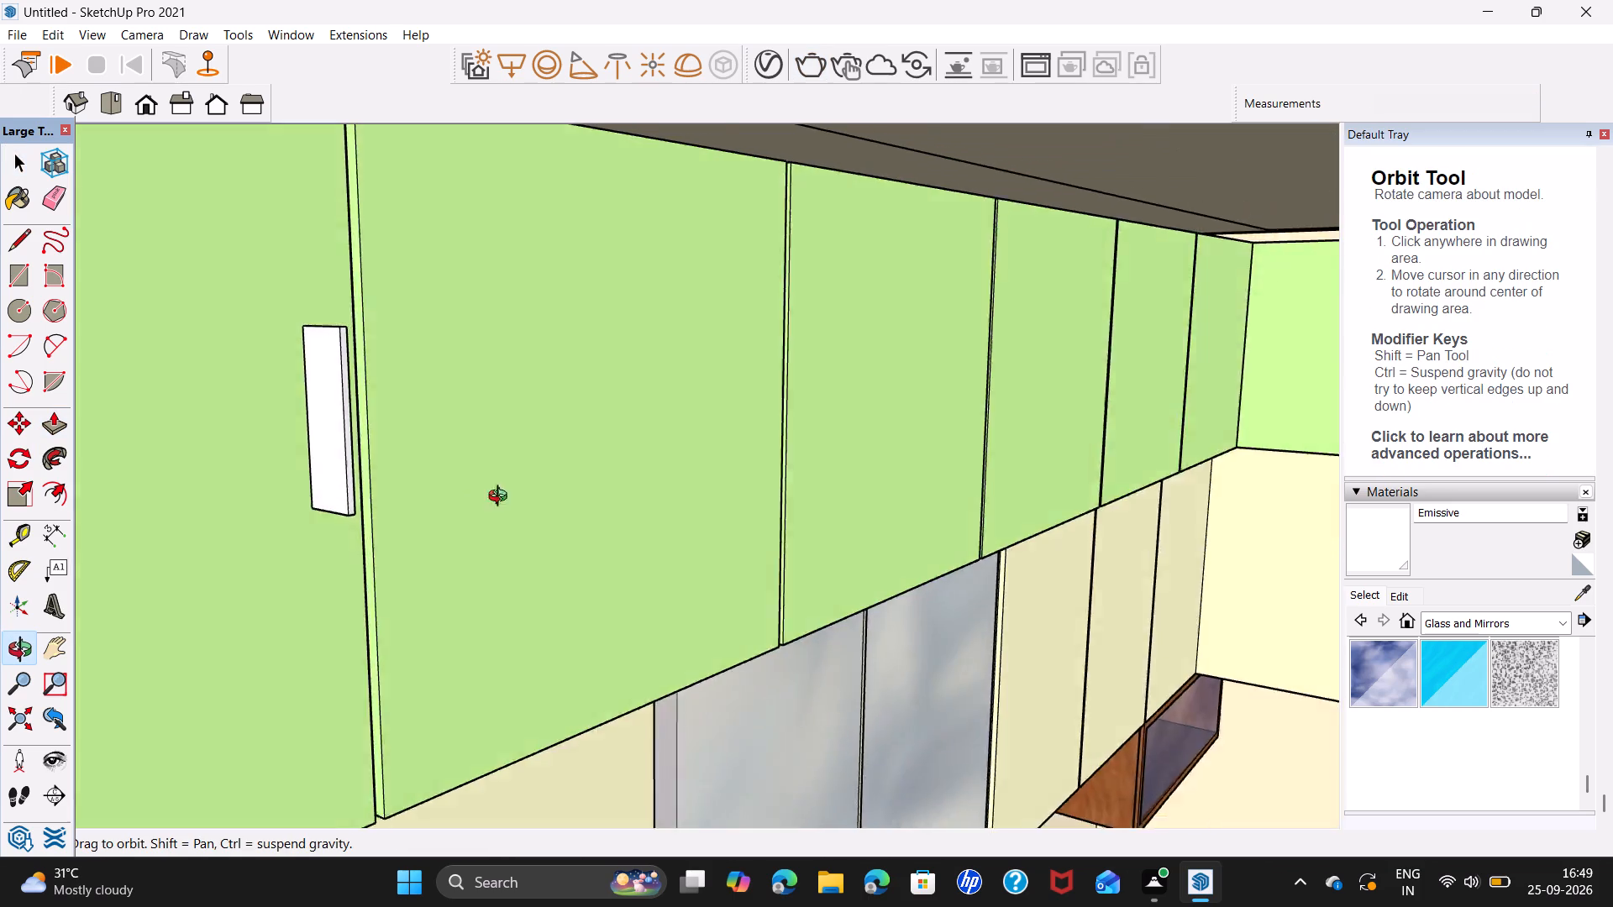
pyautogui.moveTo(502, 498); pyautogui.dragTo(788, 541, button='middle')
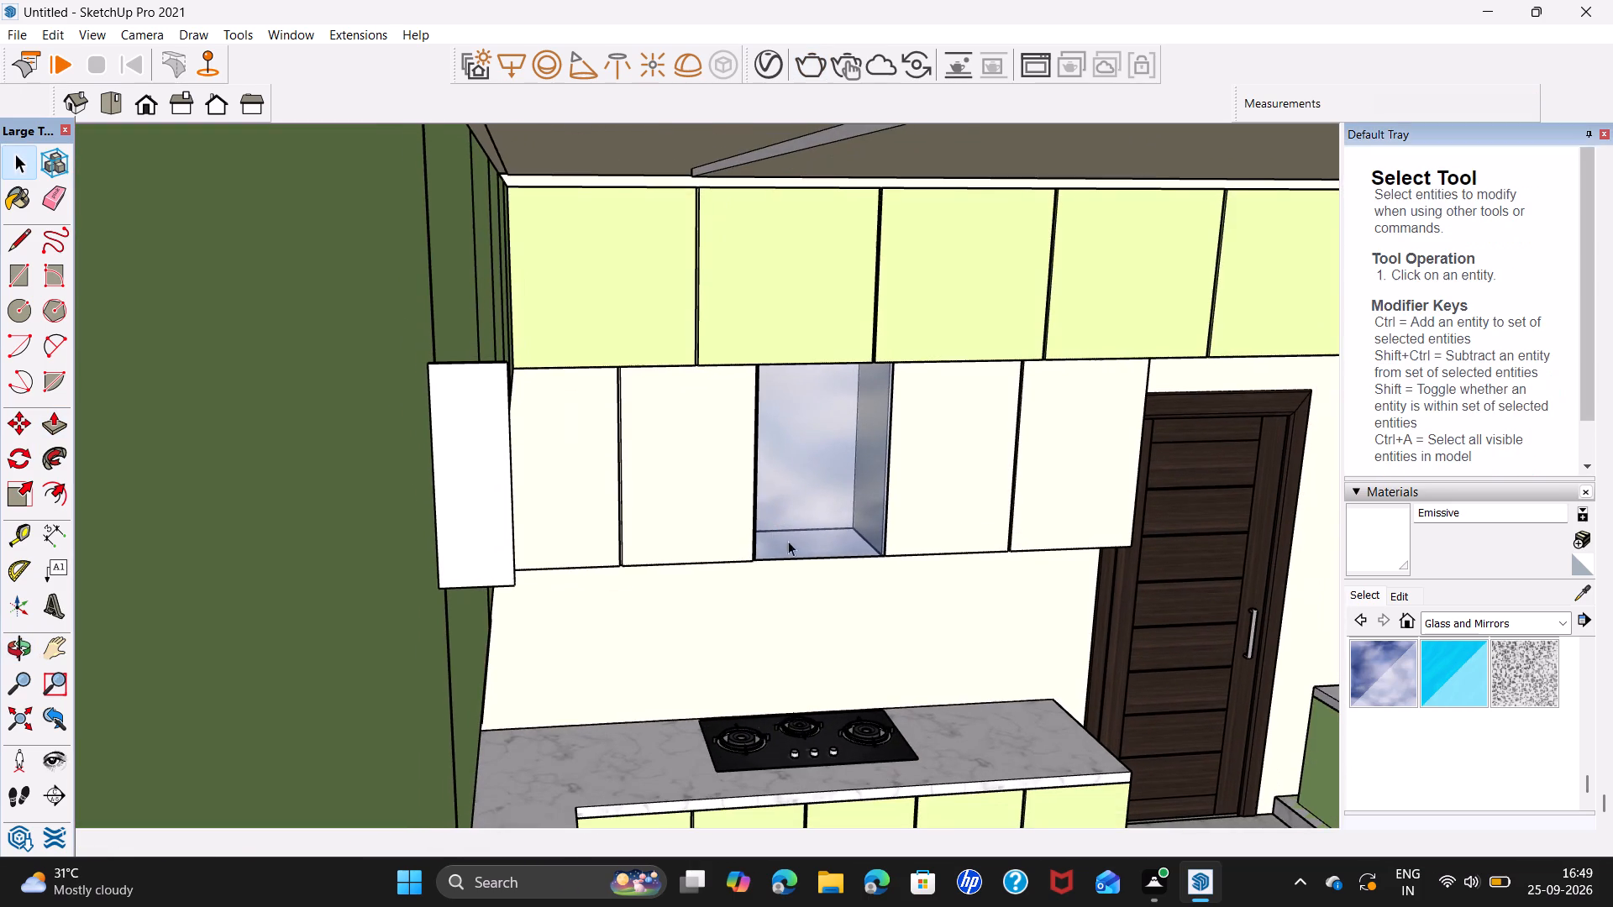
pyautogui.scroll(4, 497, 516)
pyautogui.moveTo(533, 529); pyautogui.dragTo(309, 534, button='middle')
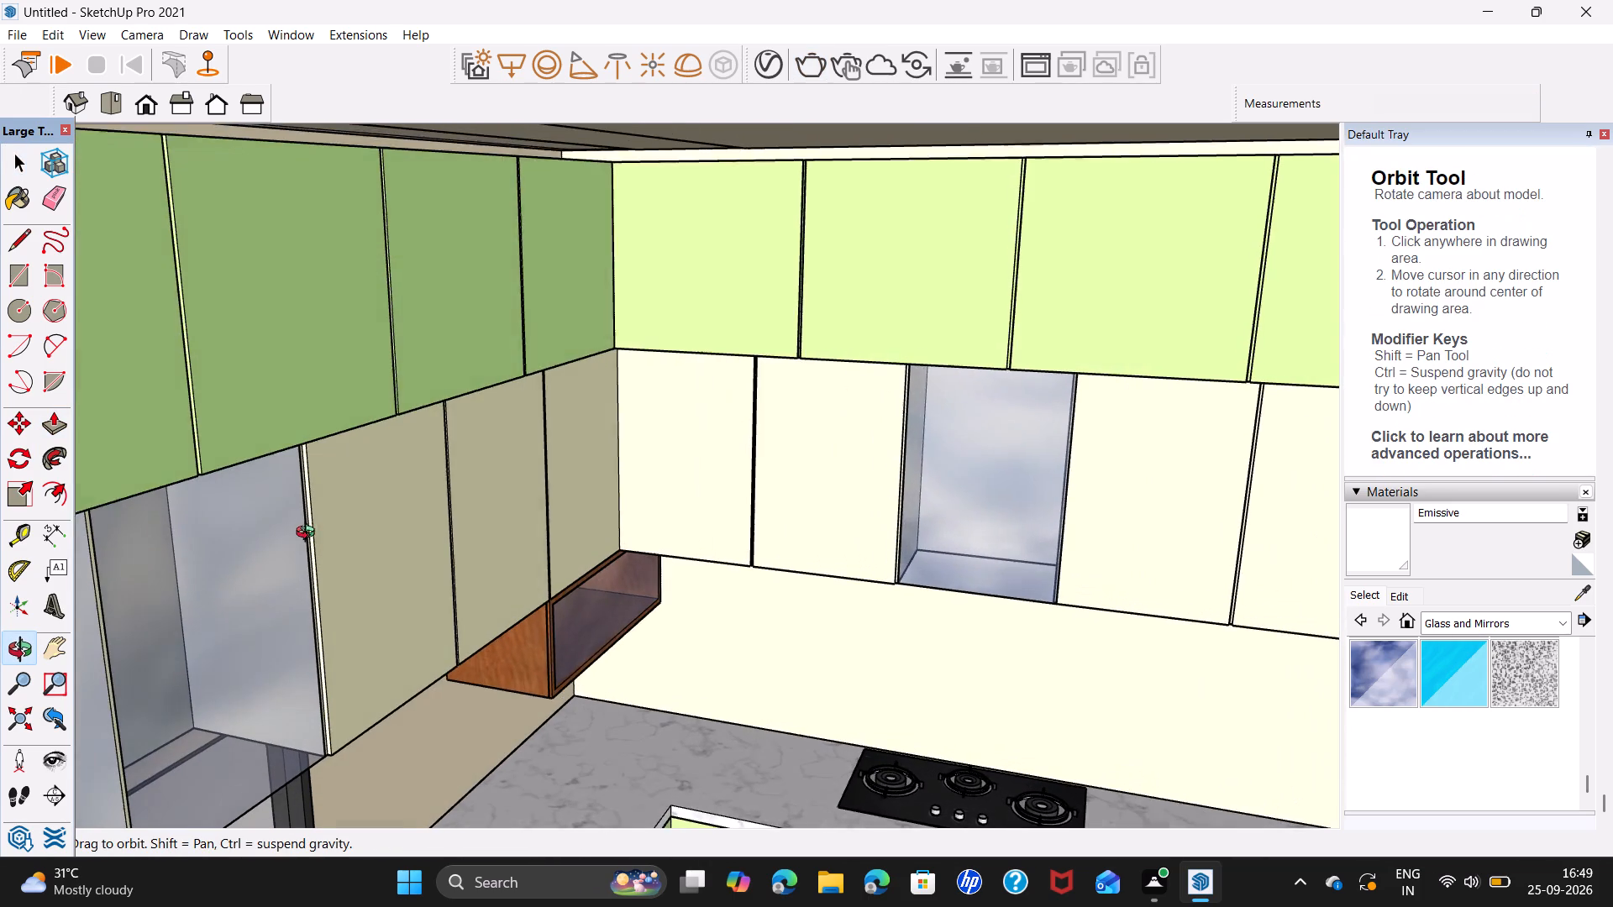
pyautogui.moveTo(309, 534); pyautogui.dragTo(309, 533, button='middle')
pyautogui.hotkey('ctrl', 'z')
# Extrude the narrow handle strip on the first upper cabinet door outward by 1 inch.
pyautogui.scroll(-7, 322, 426)
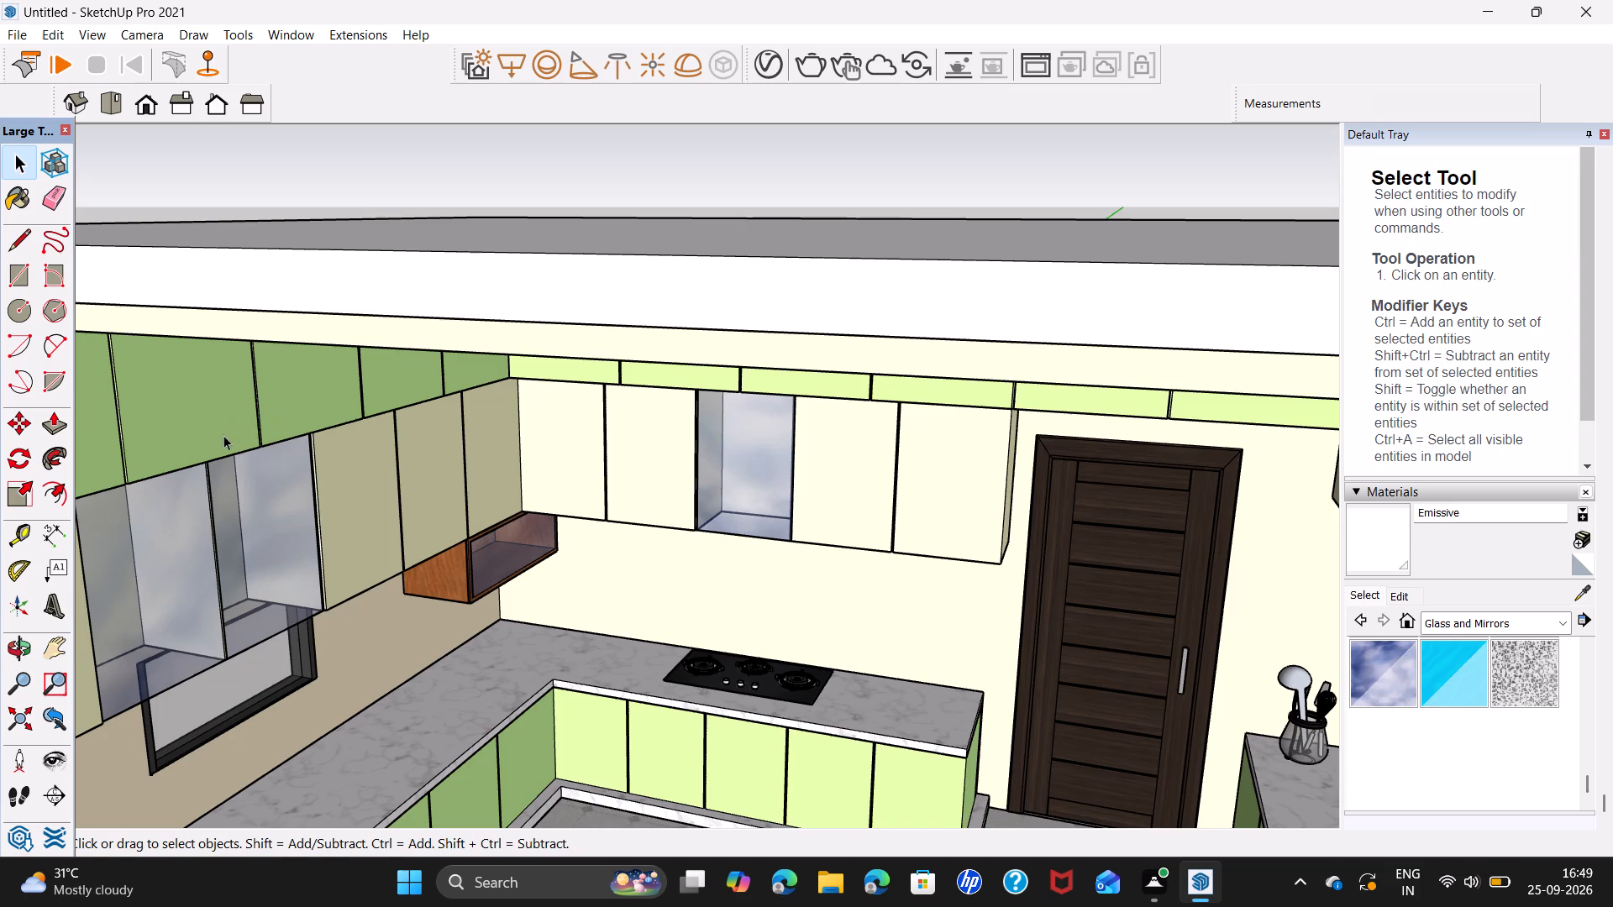
pyautogui.moveTo(221, 439); pyautogui.dragTo(659, 362, button='middle')
pyautogui.scroll(7, 488, 324)
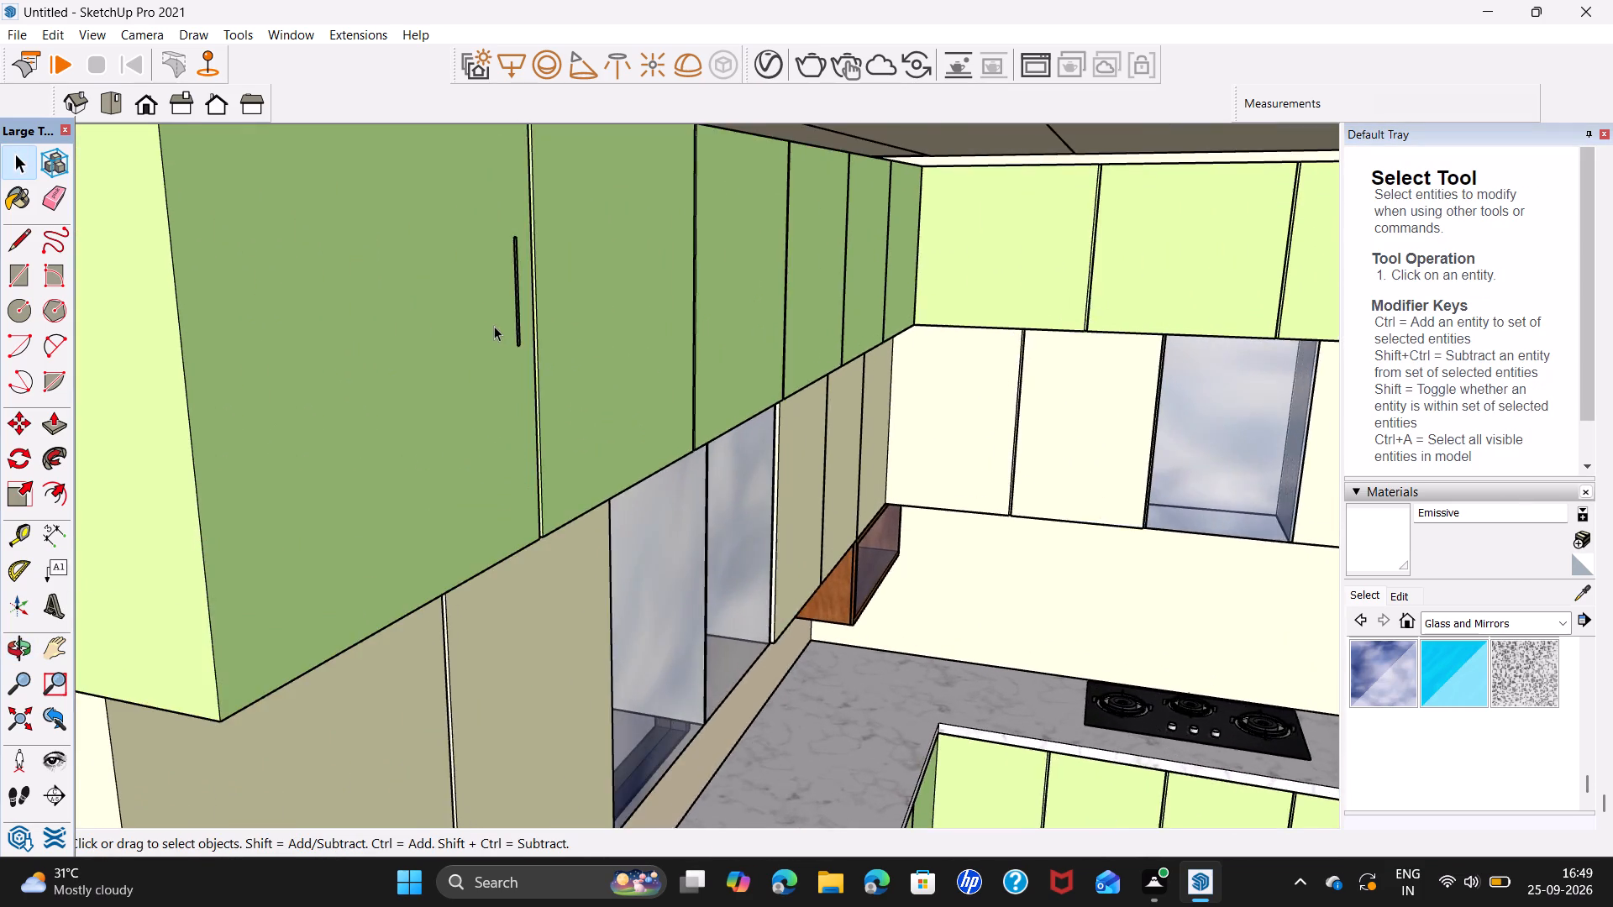
pyautogui.scroll(9, 495, 324)
pyautogui.moveTo(548, 285); pyautogui.dragTo(476, 438, button='middle')
pyautogui.press('p')
pyautogui.scroll(6, 468, 410)
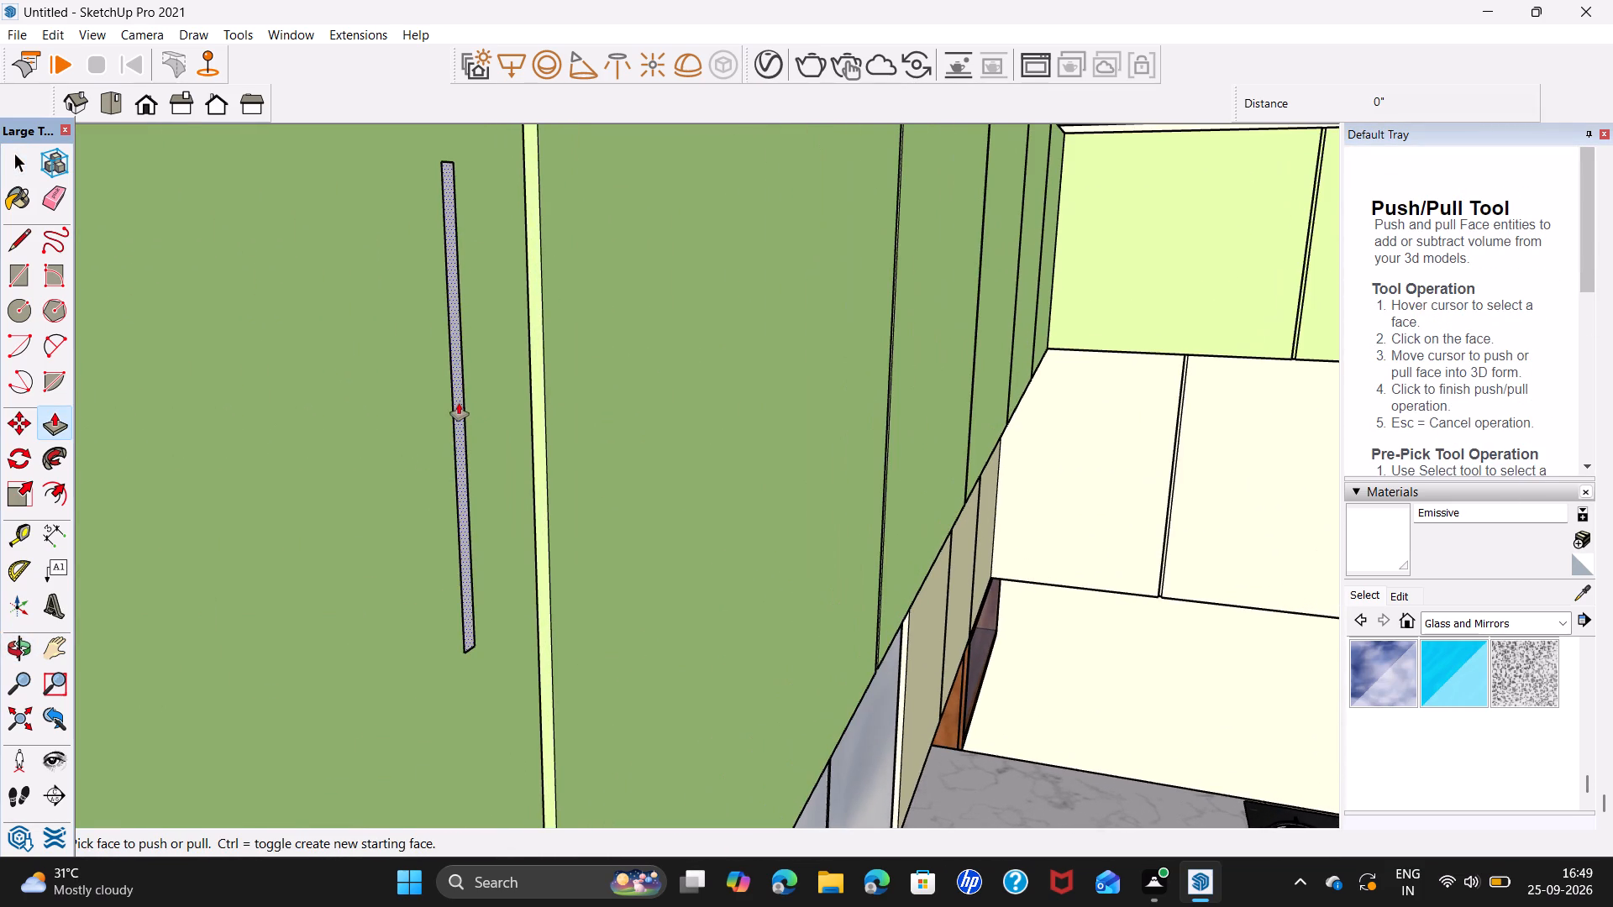
pyautogui.click(459, 403)
pyautogui.press('1')
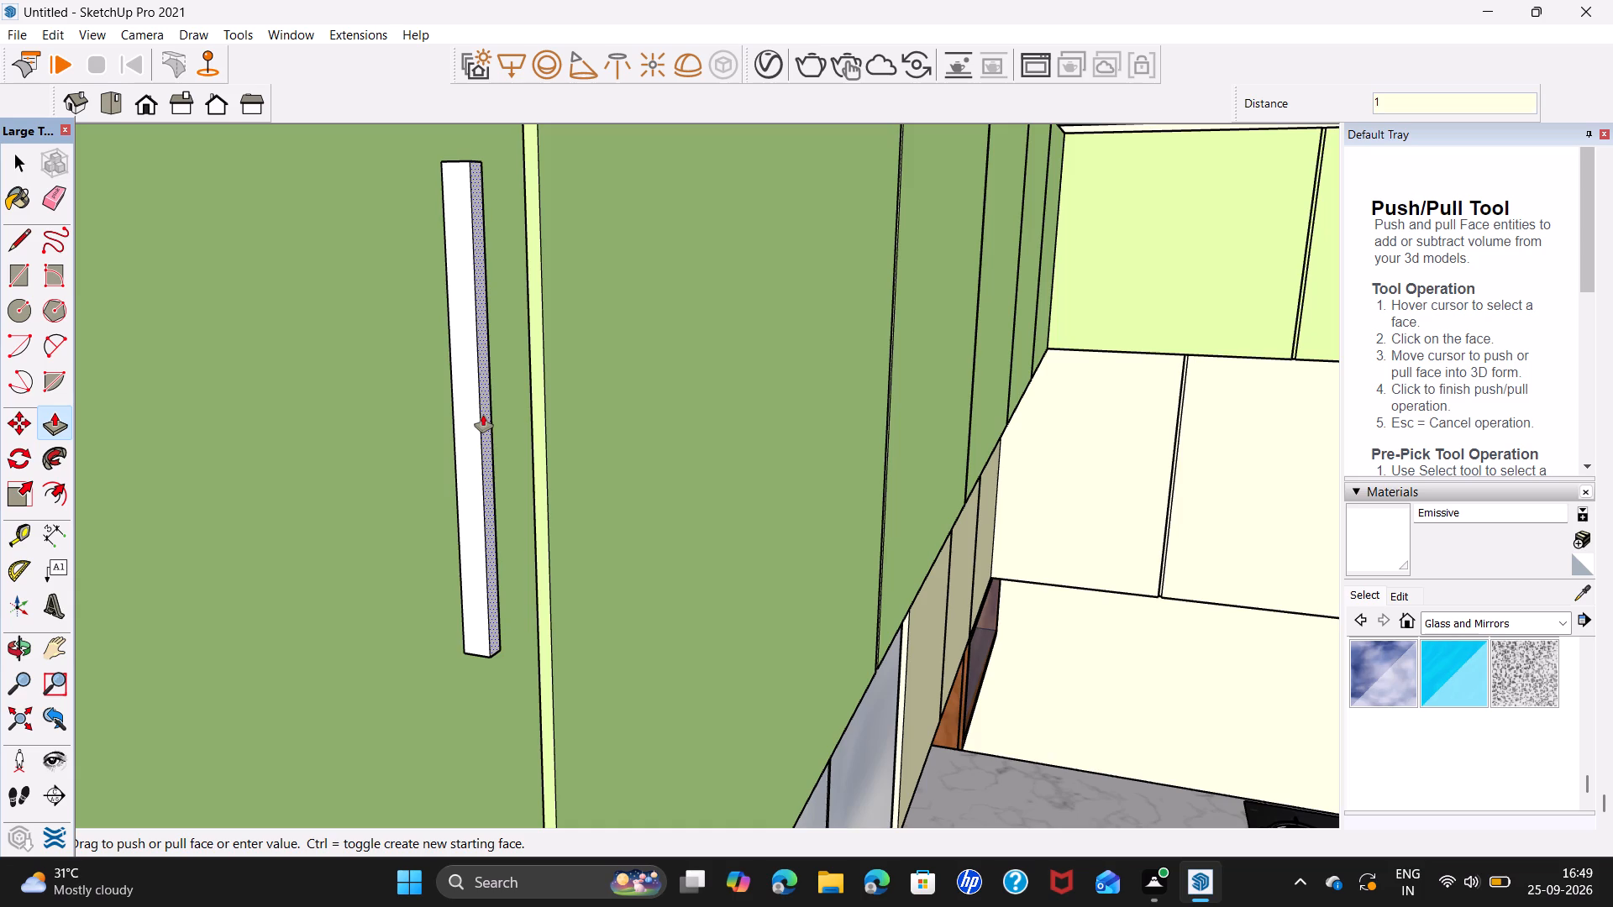
pyautogui.press('Return')
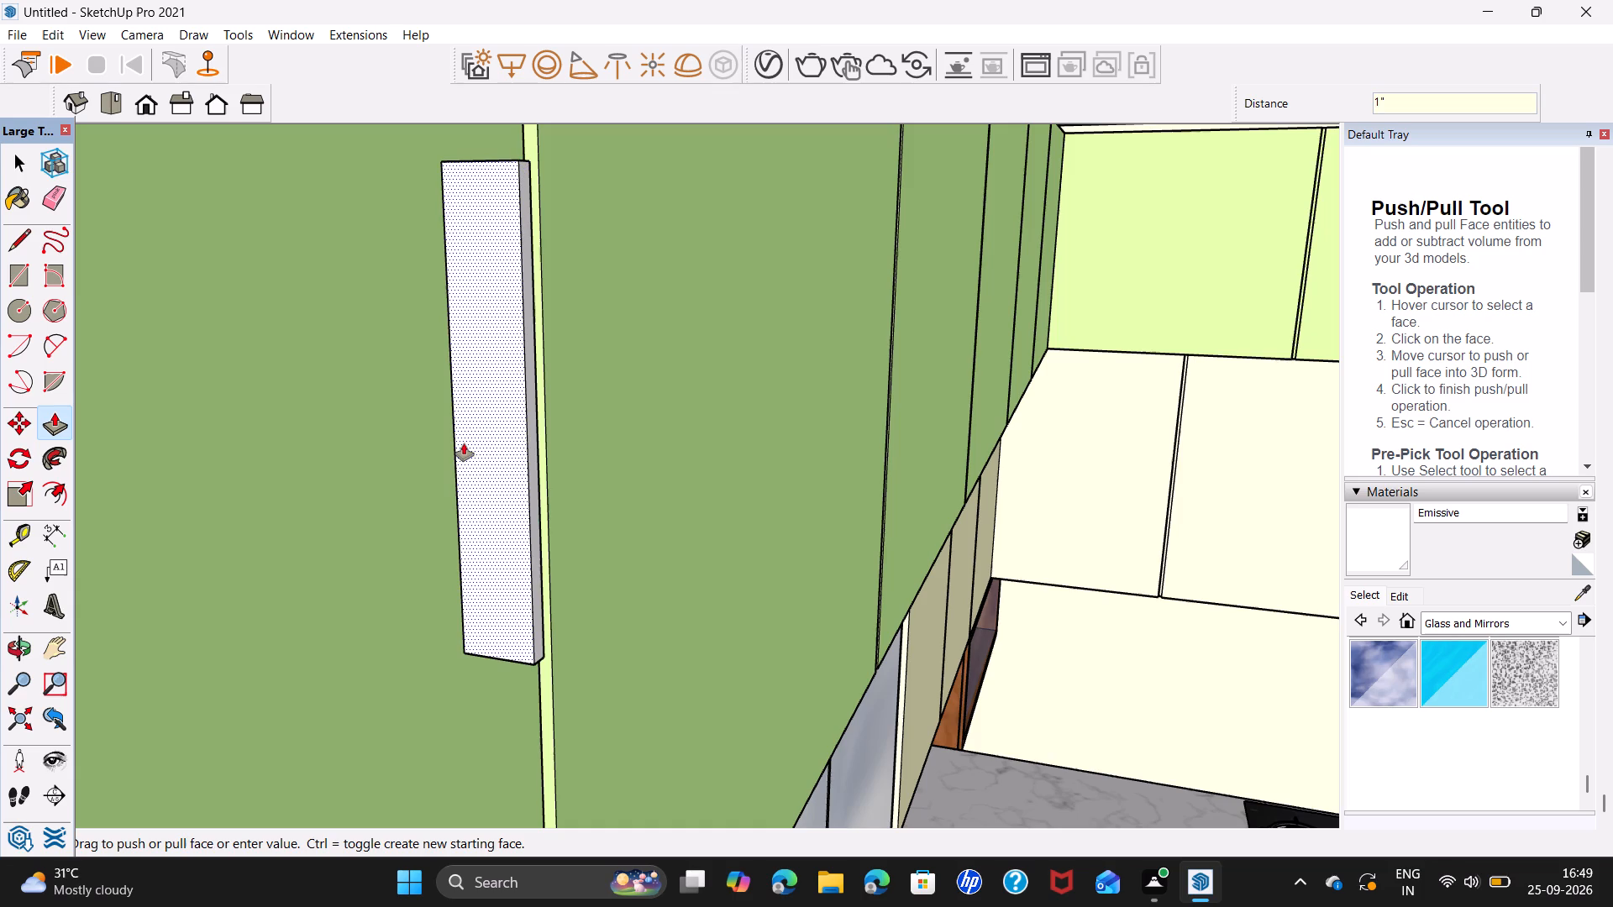
pyautogui.press('space')
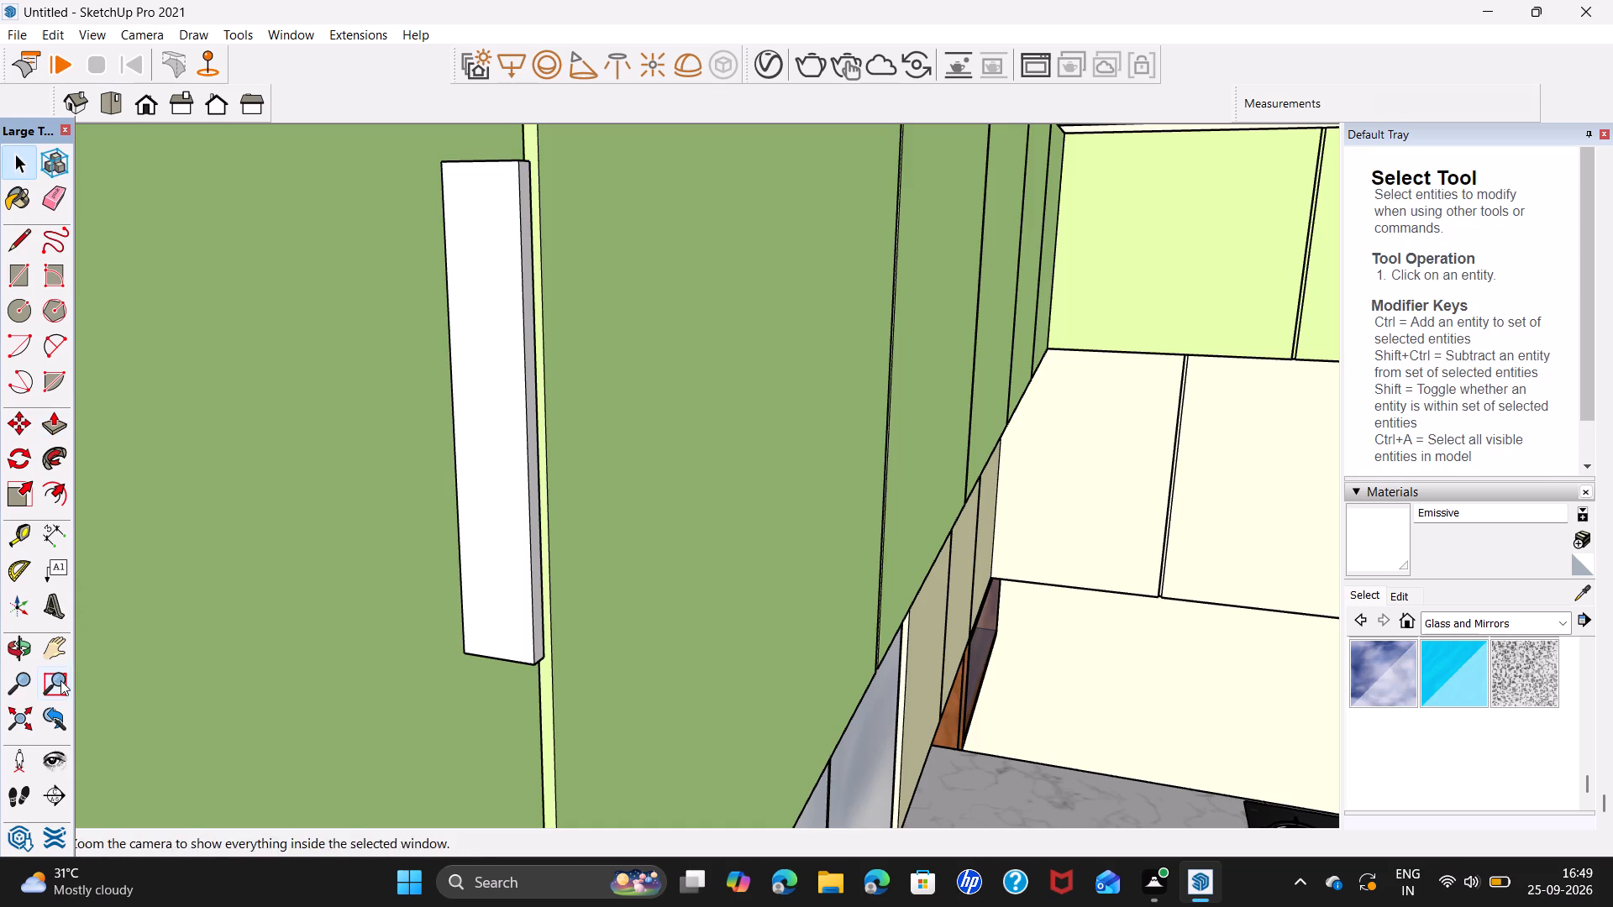
# Offset the handle's broad side face inward about 1/4 inch and push the inner face back 1/4 inch to open the grip.
pyautogui.click(59, 495)
pyautogui.click(465, 520)
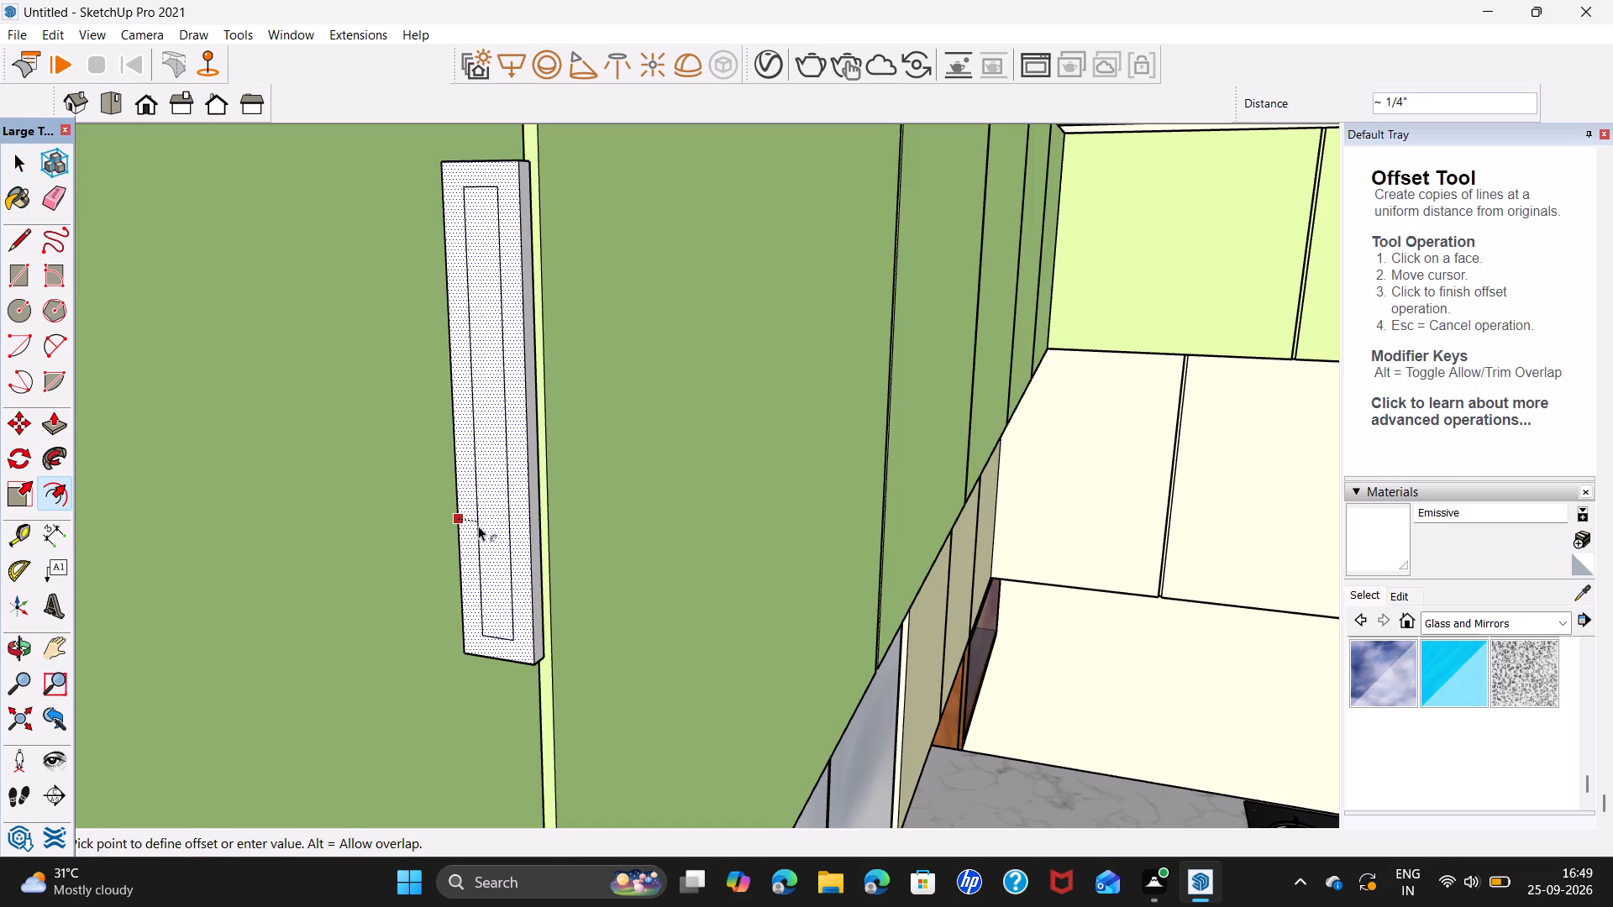
pyautogui.click(478, 526)
pyautogui.press('space')
pyautogui.click(501, 544)
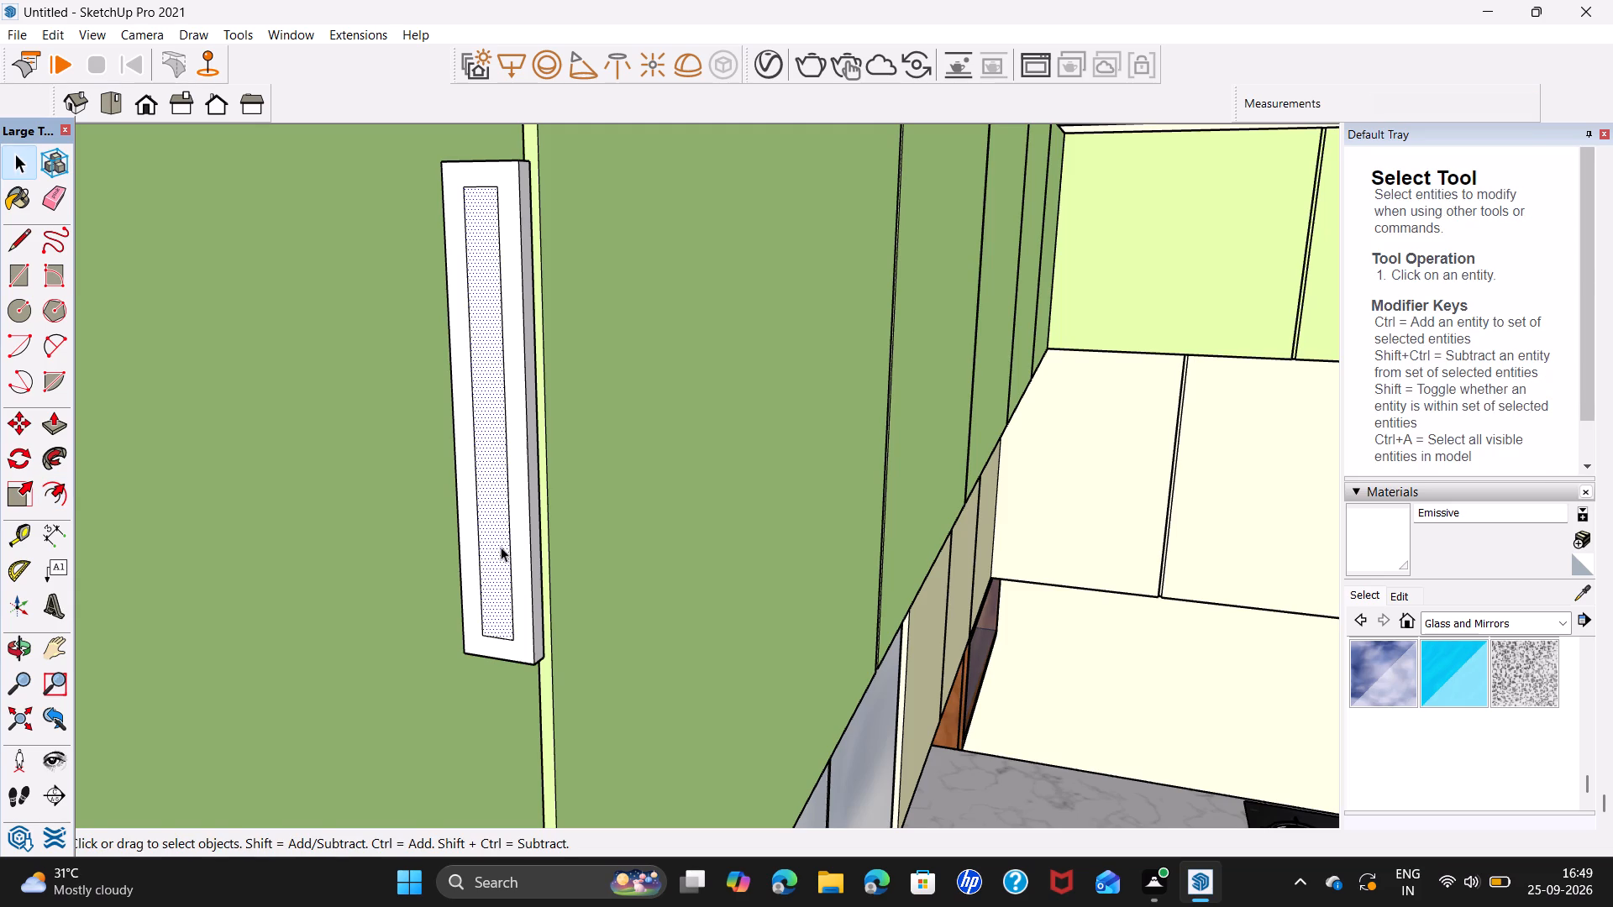
pyautogui.press('p')
pyautogui.click(501, 547)
pyautogui.click(497, 492)
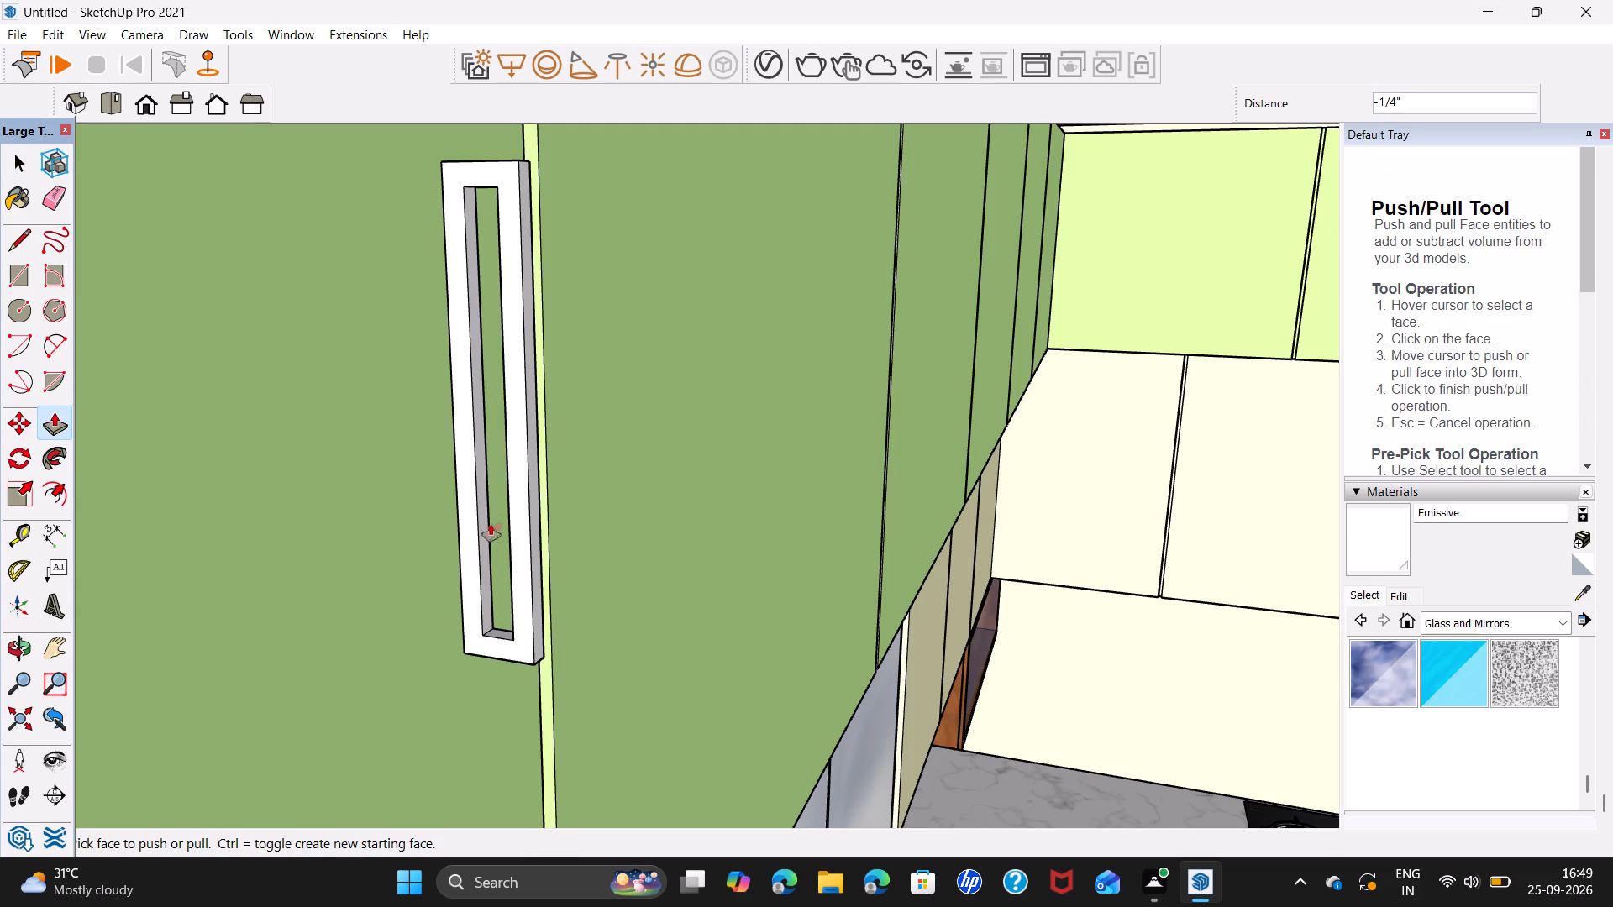
pyautogui.press('space')
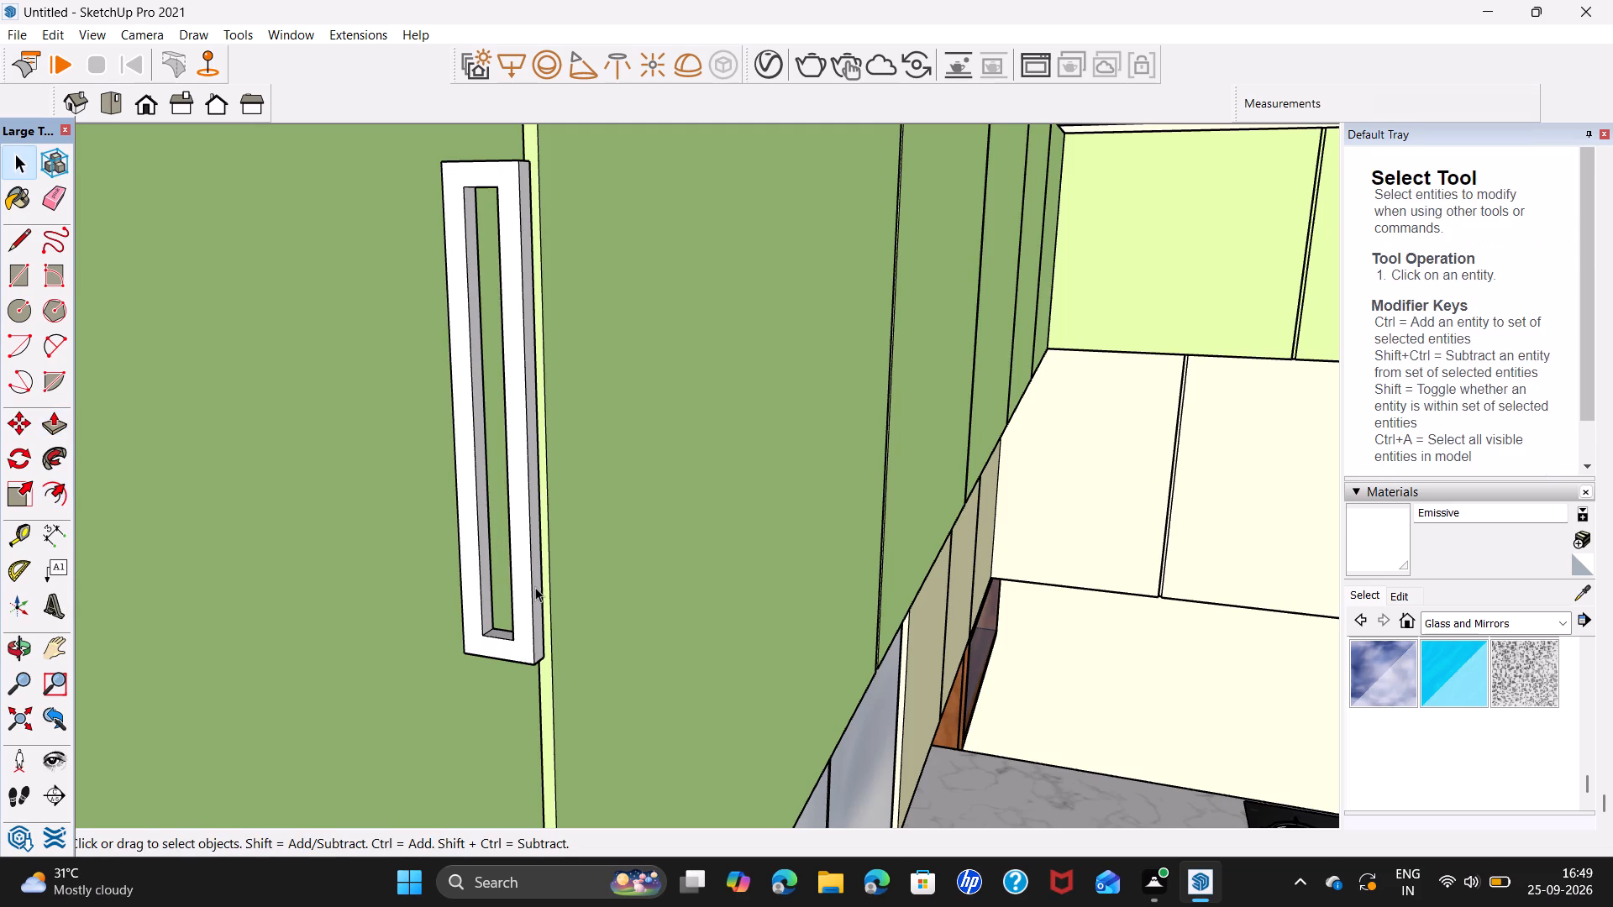
# Select all the connected geometry of the door handle and make it a group.
pyautogui.tripleClick(535, 587)
pyautogui.click(535, 587)
pyautogui.rightClick(535, 587)
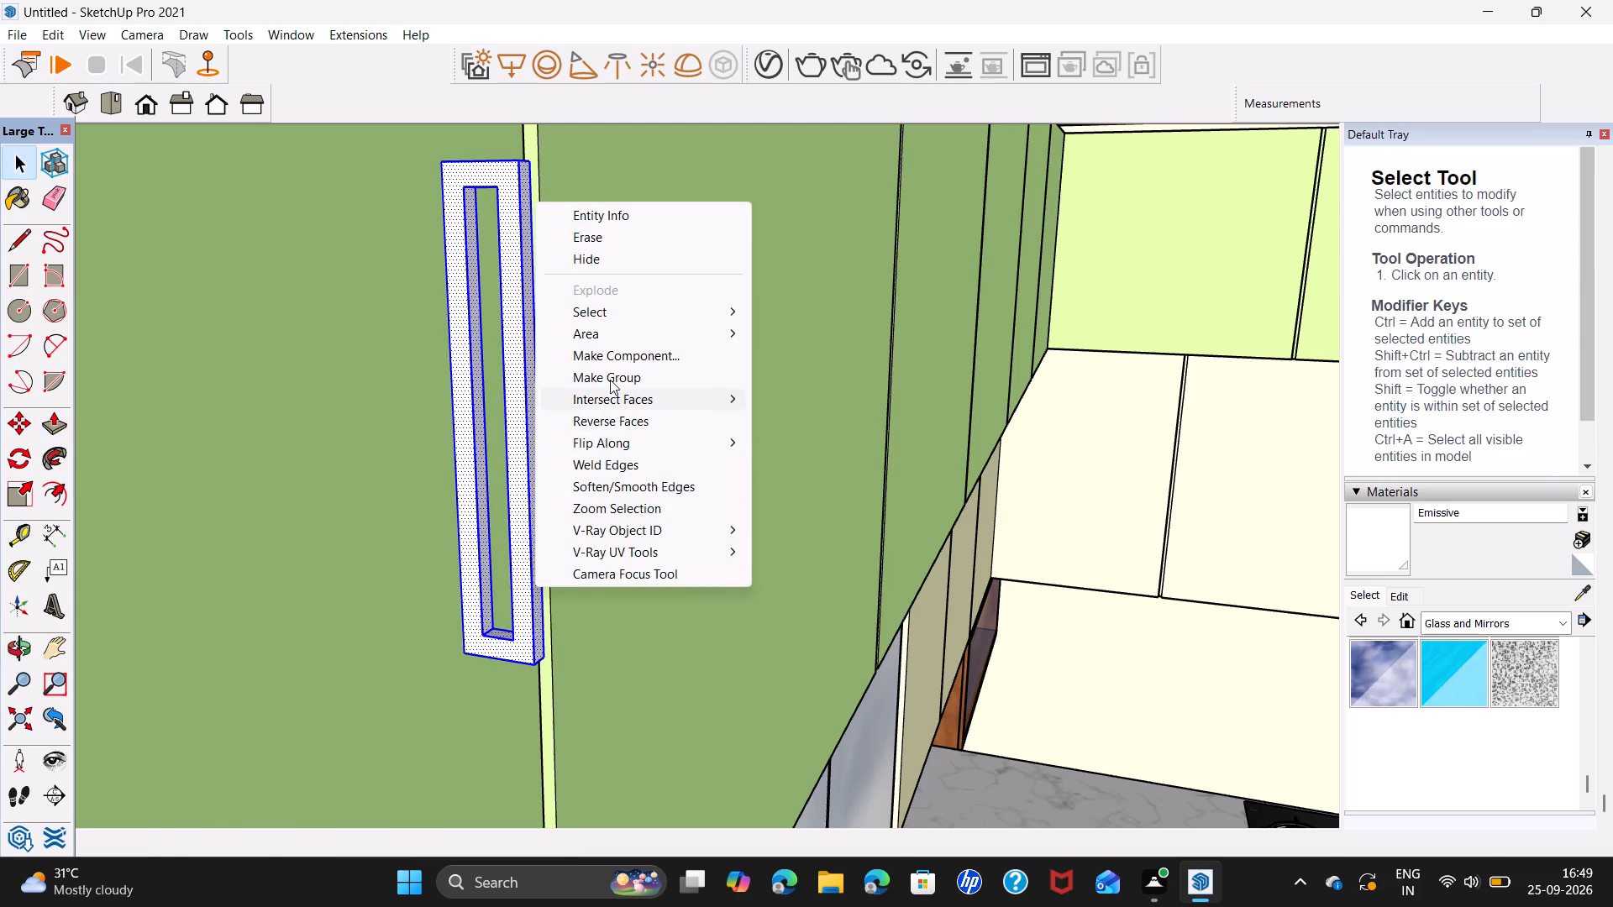
pyautogui.click(610, 380)
# Paint the handle group with the Aluminum material from the Metal collection.
pyautogui.click(1558, 625)
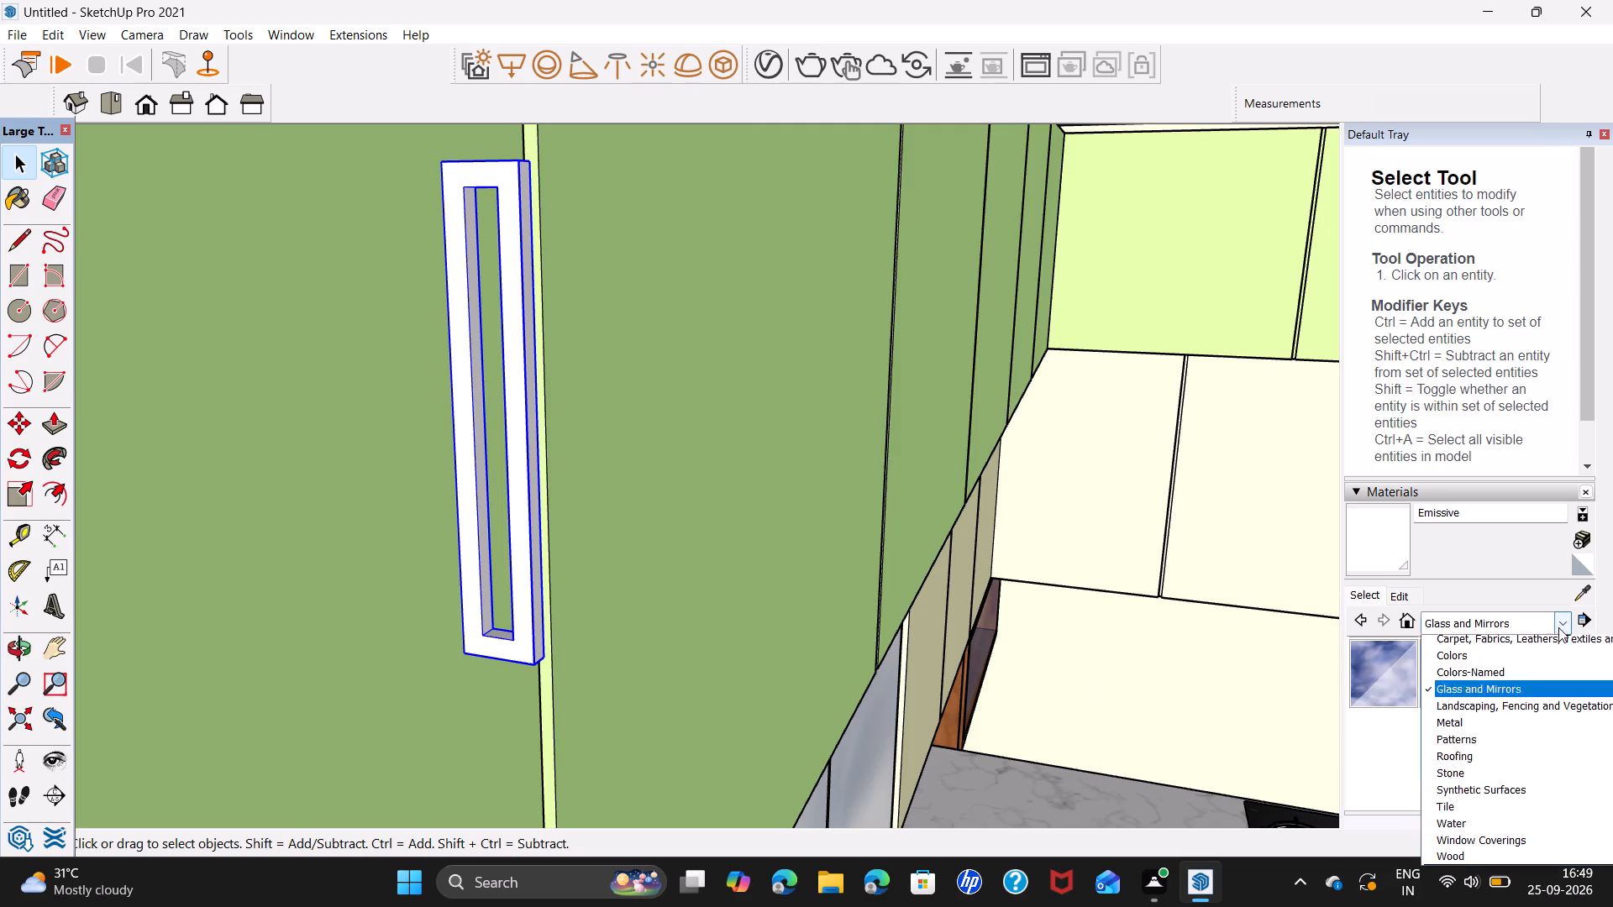
pyautogui.click(1489, 758)
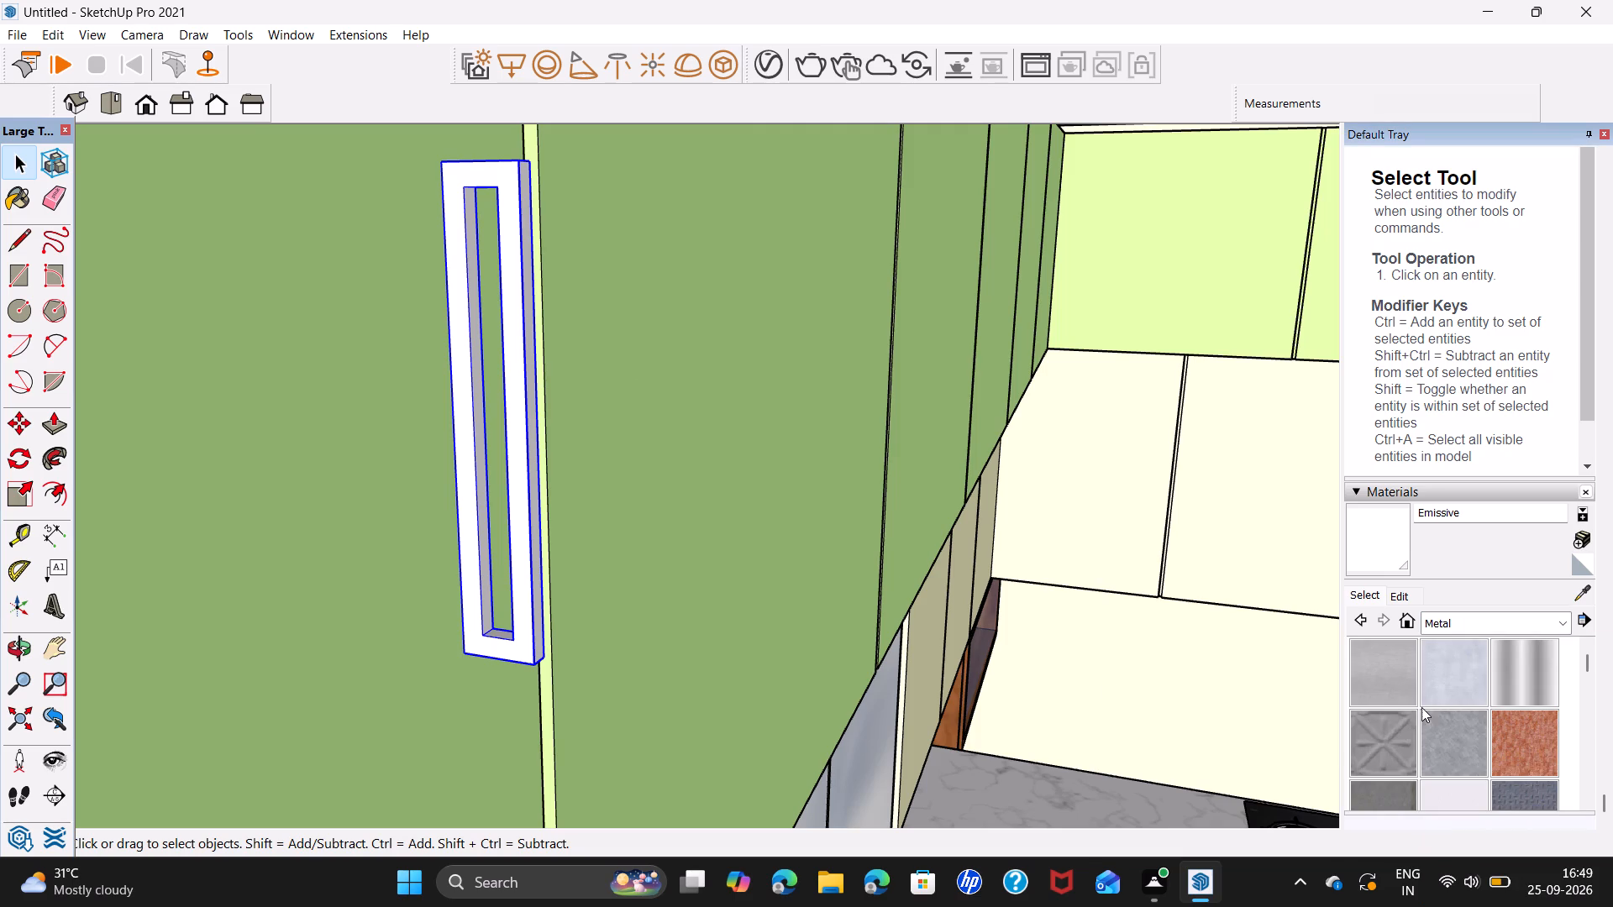
pyautogui.click(1396, 686)
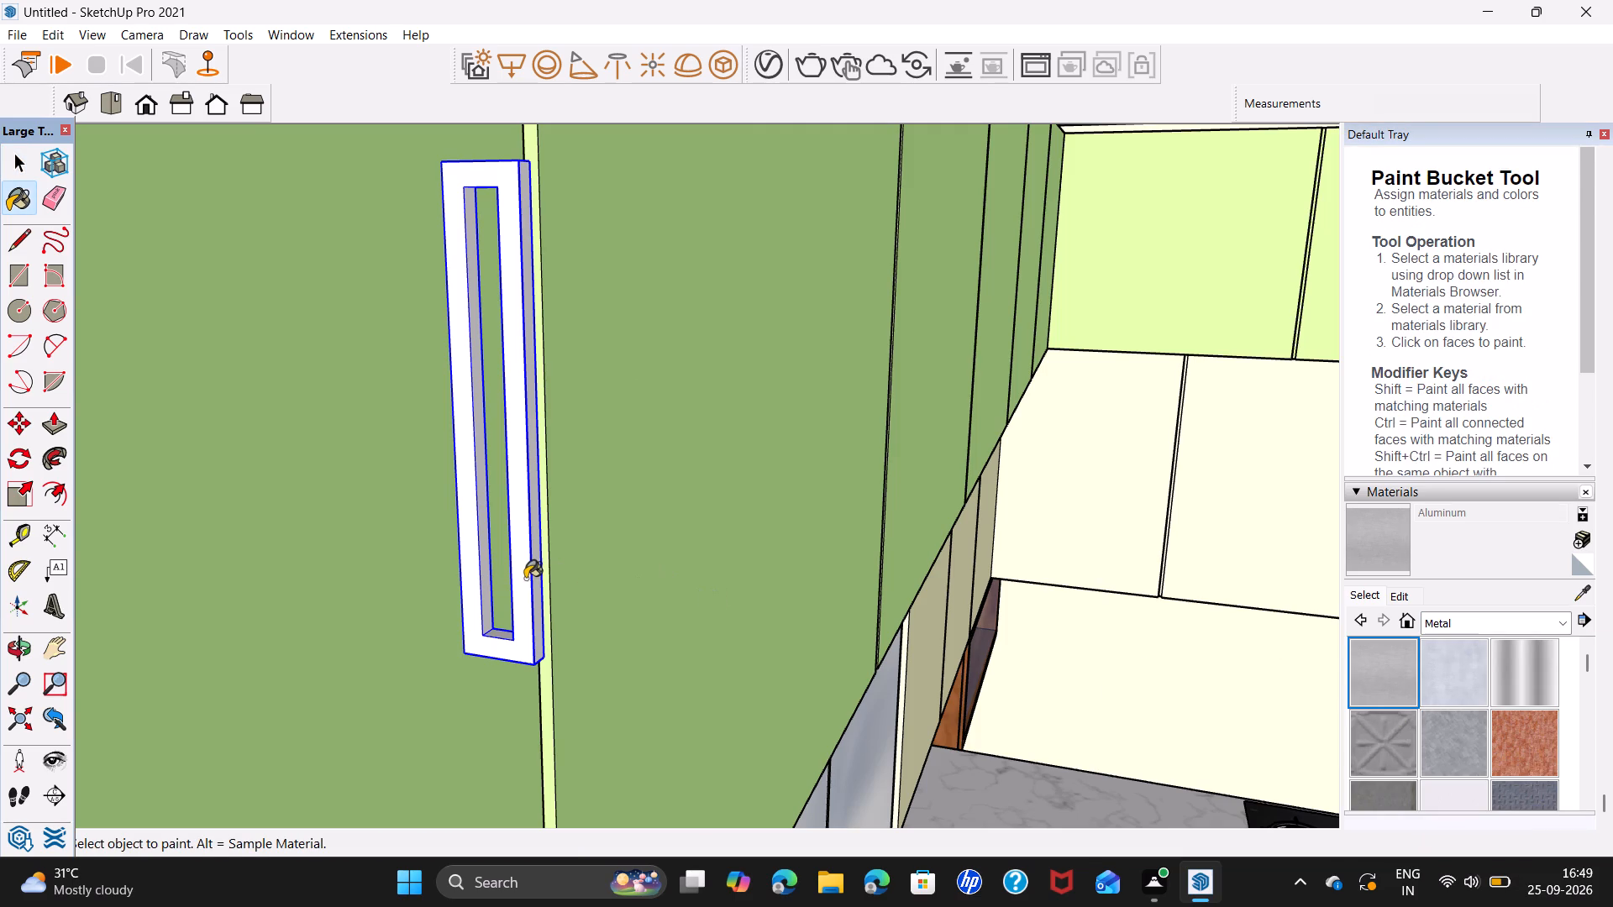
pyautogui.click(525, 579)
pyautogui.press('space')
# Copy the aluminum handle about 4 5/16 inches horizontally across the door joint onto the second upper cabinet door.
pyautogui.scroll(-1, 657, 606)
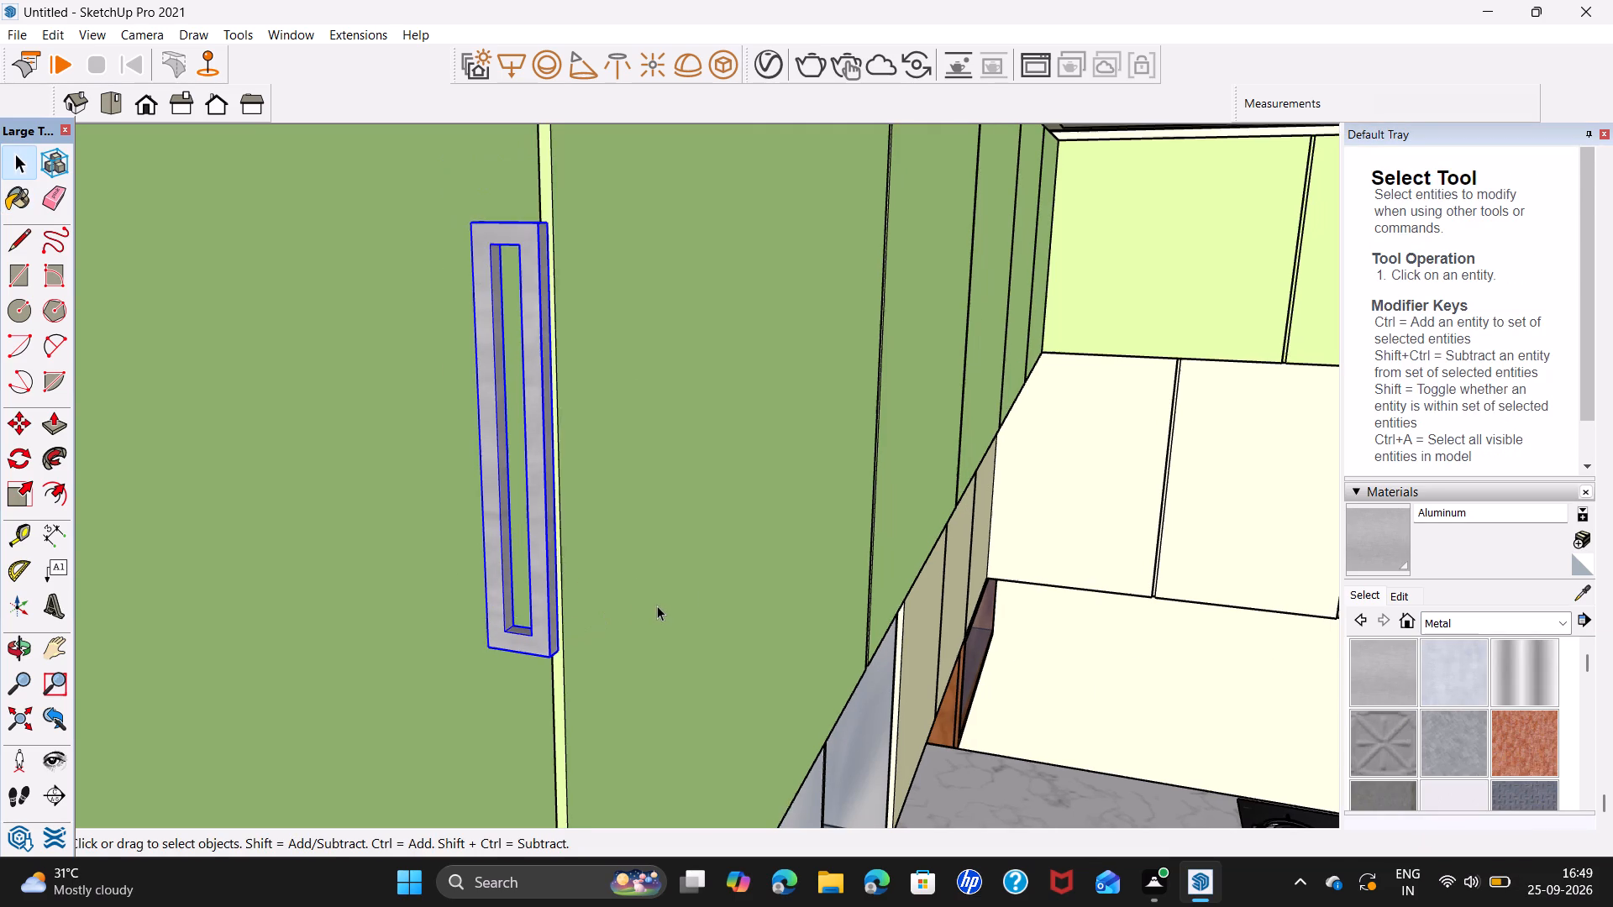
pyautogui.scroll(-1, 657, 606)
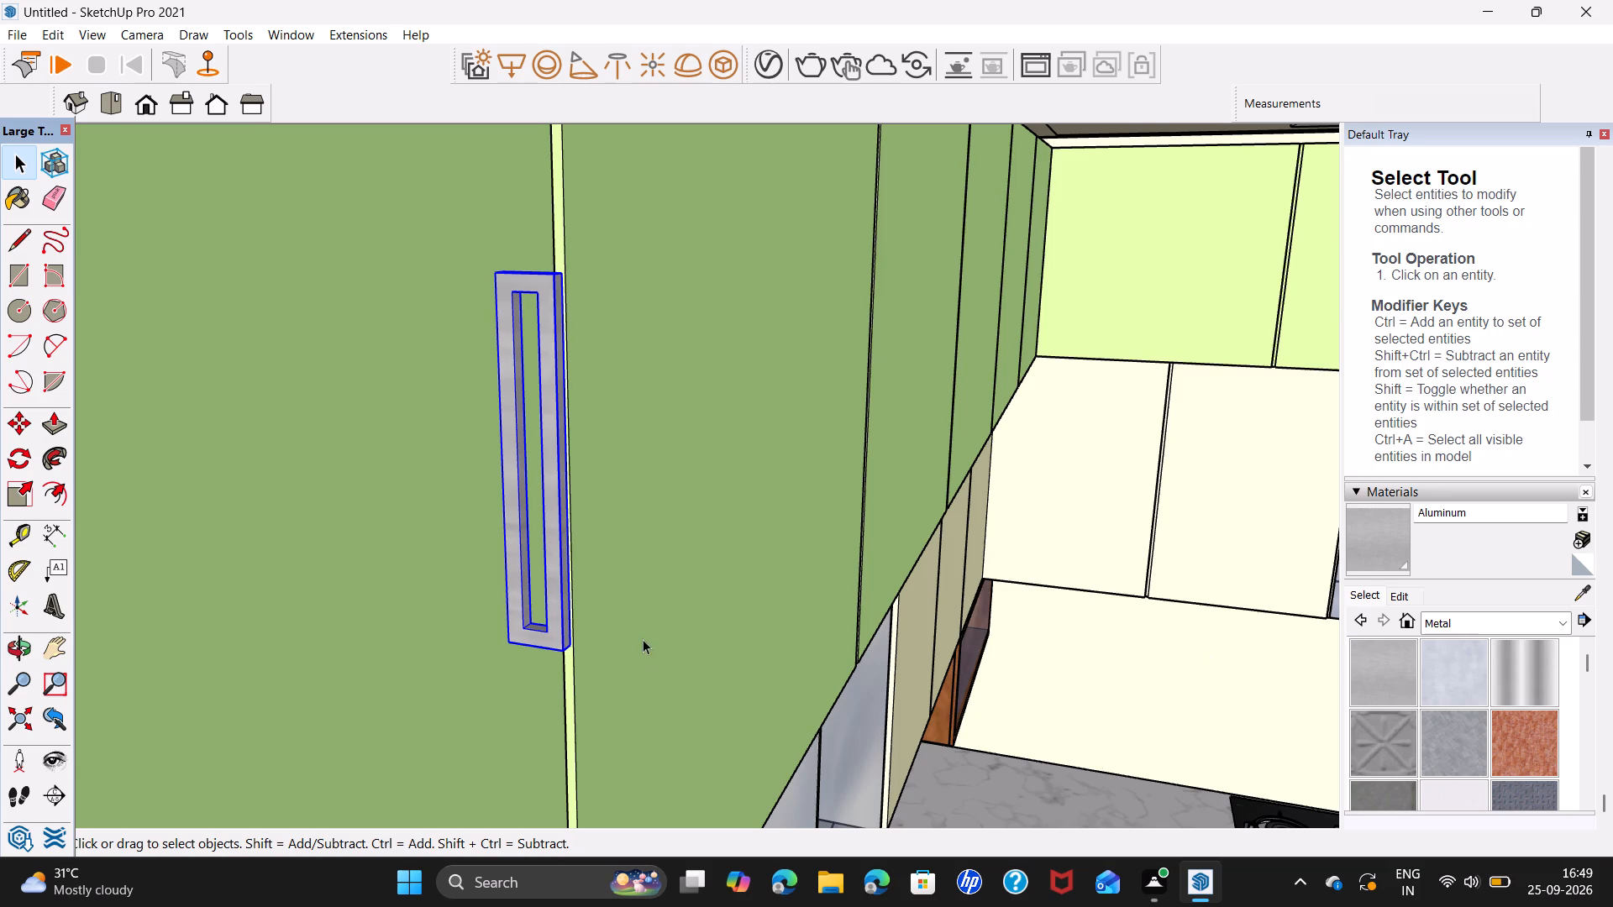
pyautogui.press('m')
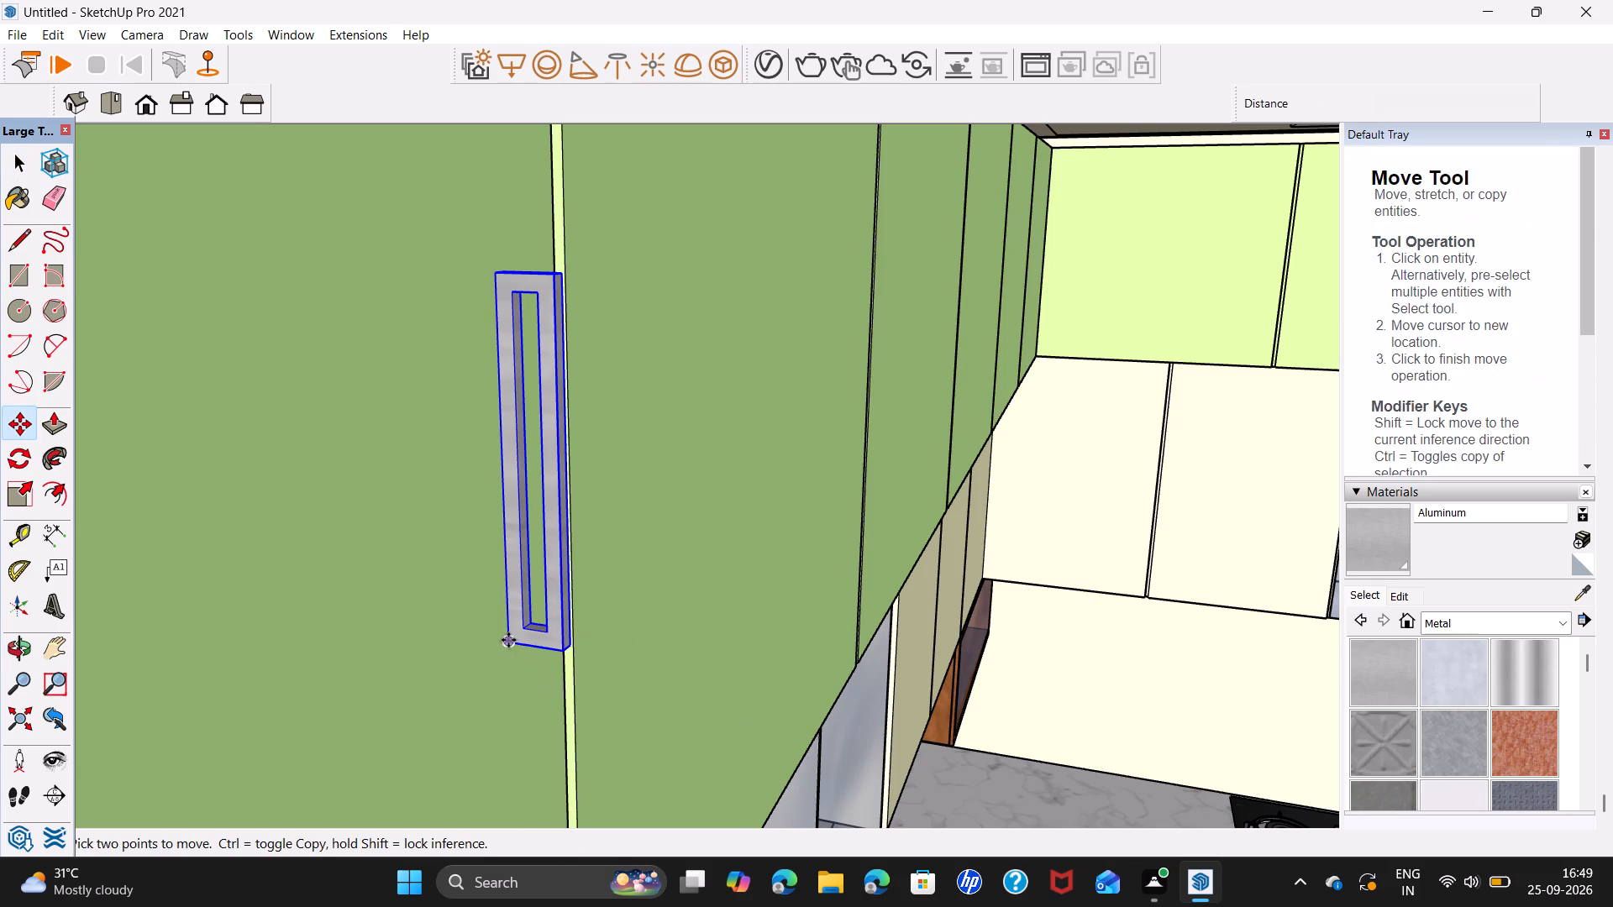
pyautogui.click(508, 640)
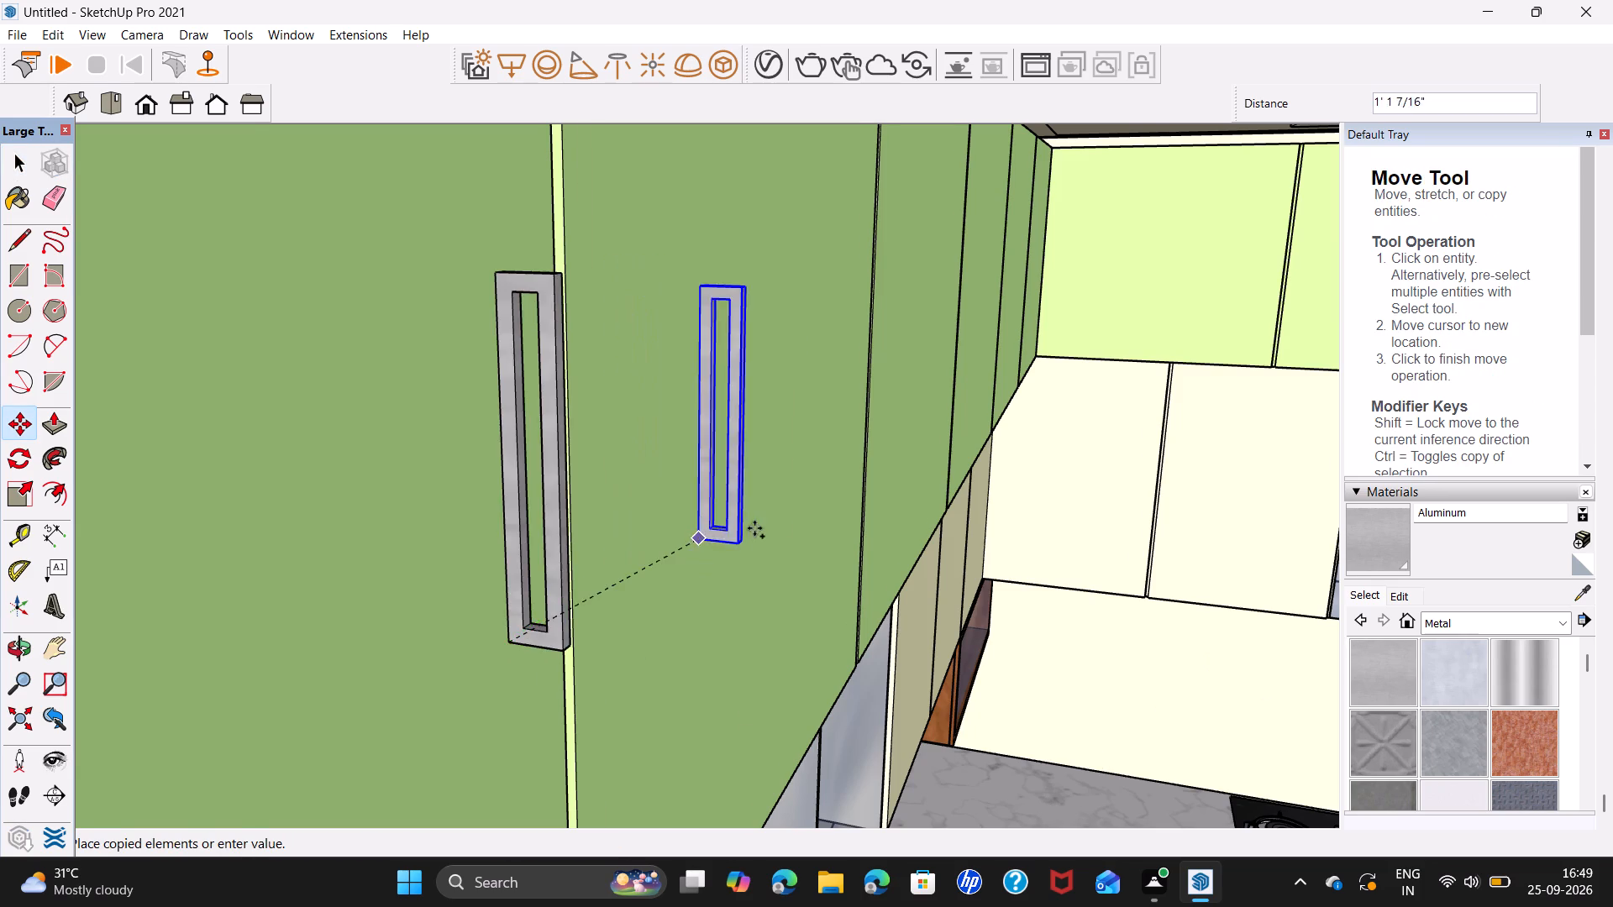
pyautogui.scroll(-5, 754, 528)
pyautogui.moveTo(807, 522); pyautogui.dragTo(497, 516, button='middle')
pyautogui.scroll(-5, 497, 516)
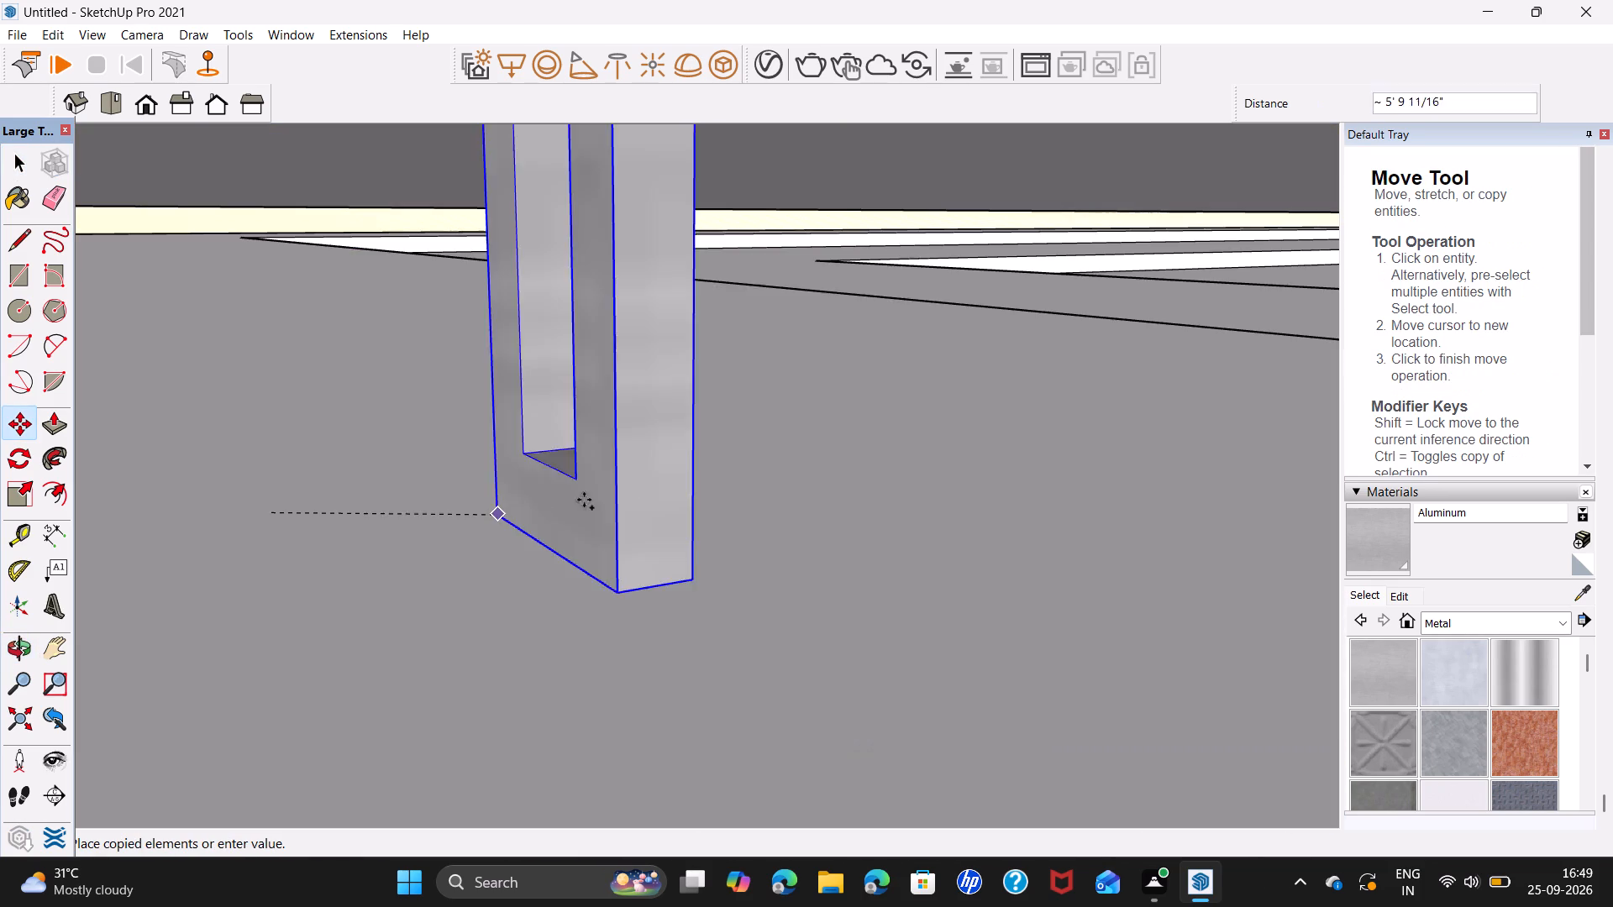
pyautogui.click(19, 710)
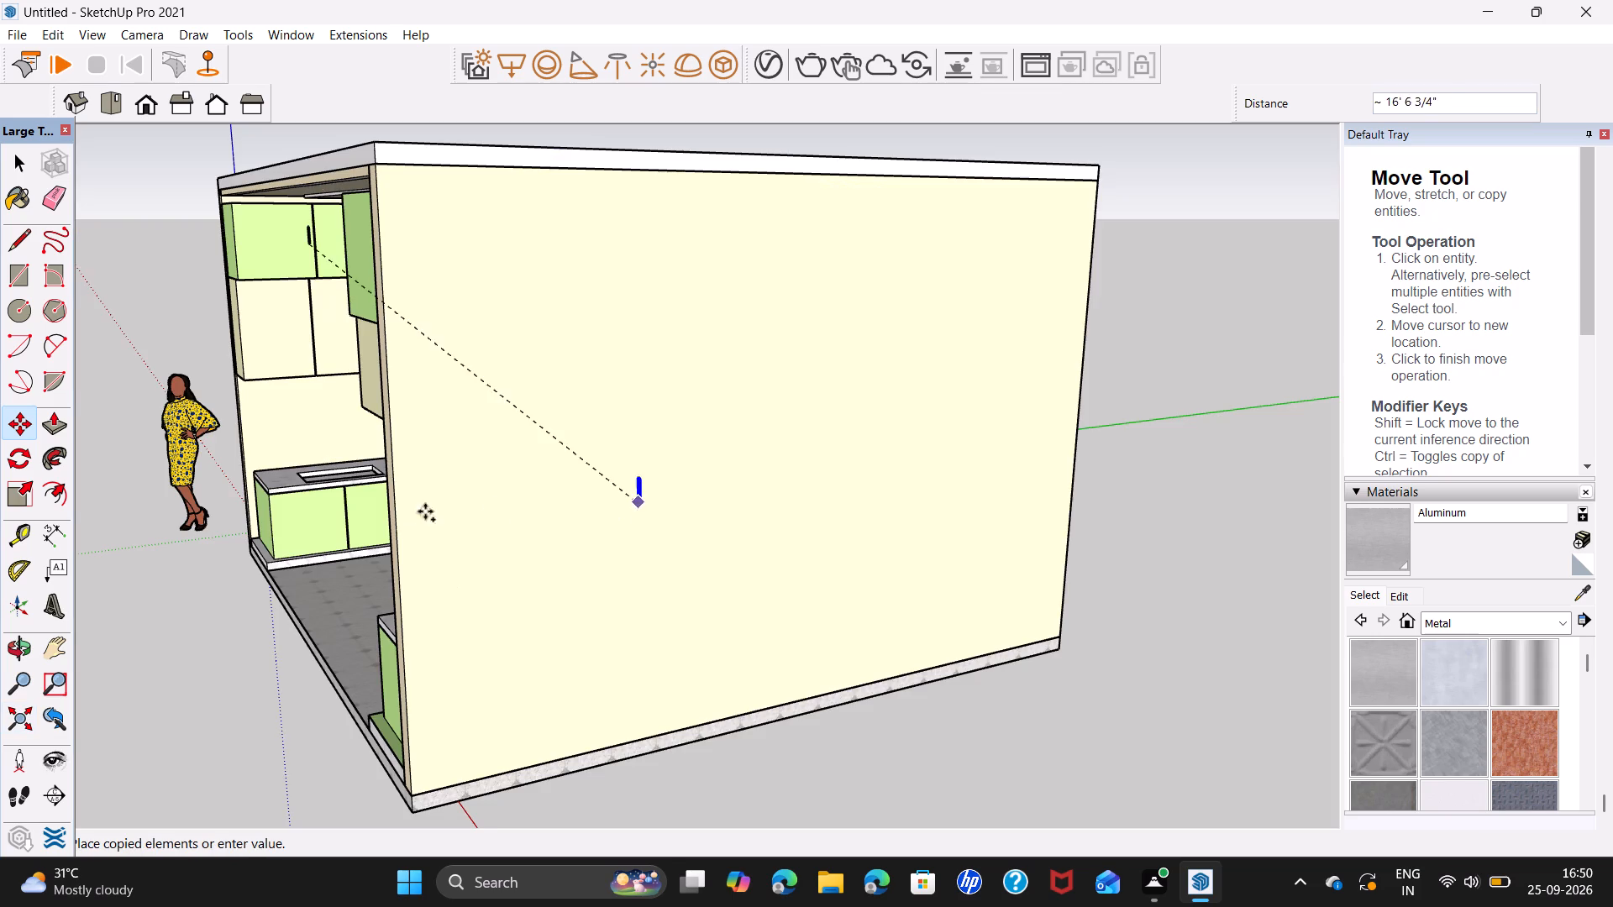
pyautogui.moveTo(366, 483); pyautogui.dragTo(575, 472, button='middle')
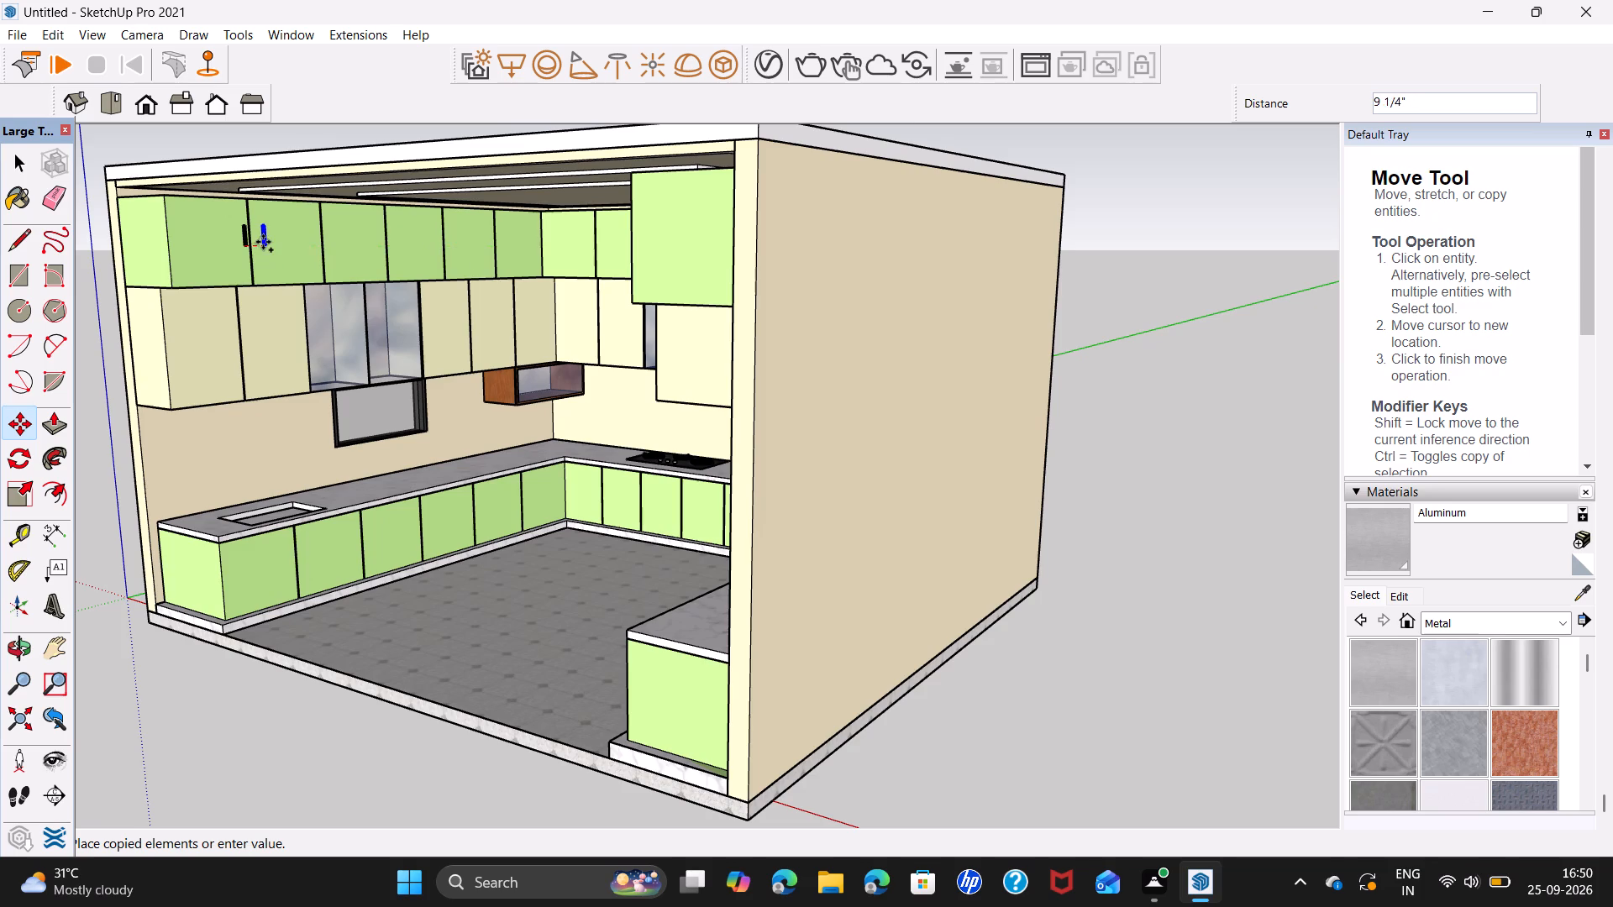
pyautogui.scroll(5, 262, 240)
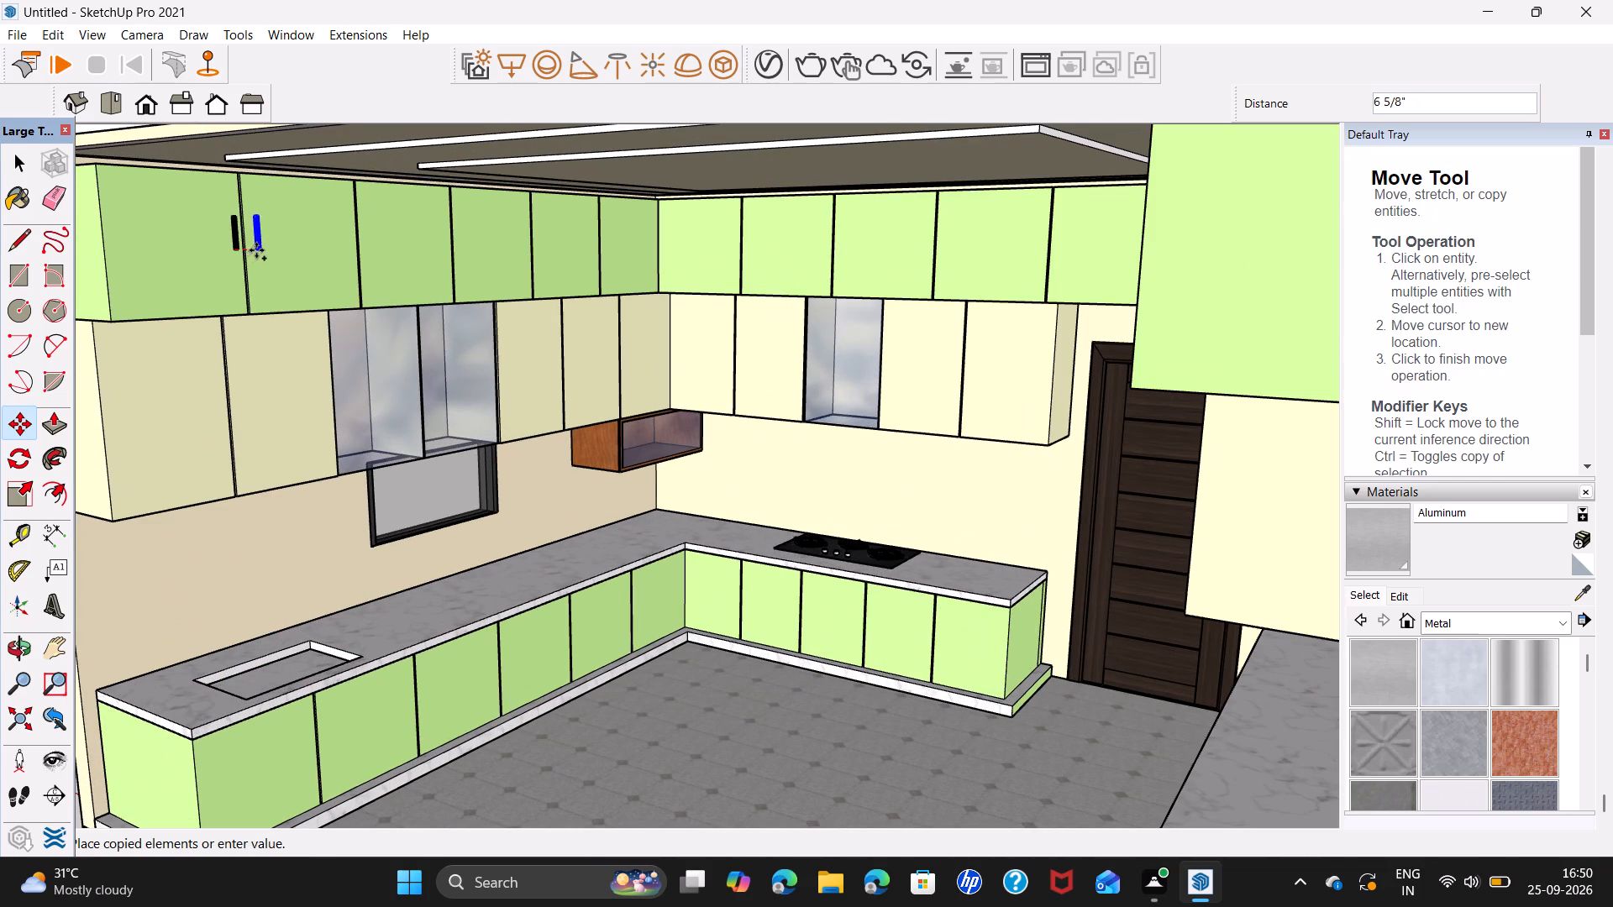
pyautogui.moveTo(254, 249); pyautogui.dragTo(202, 254, button='middle')
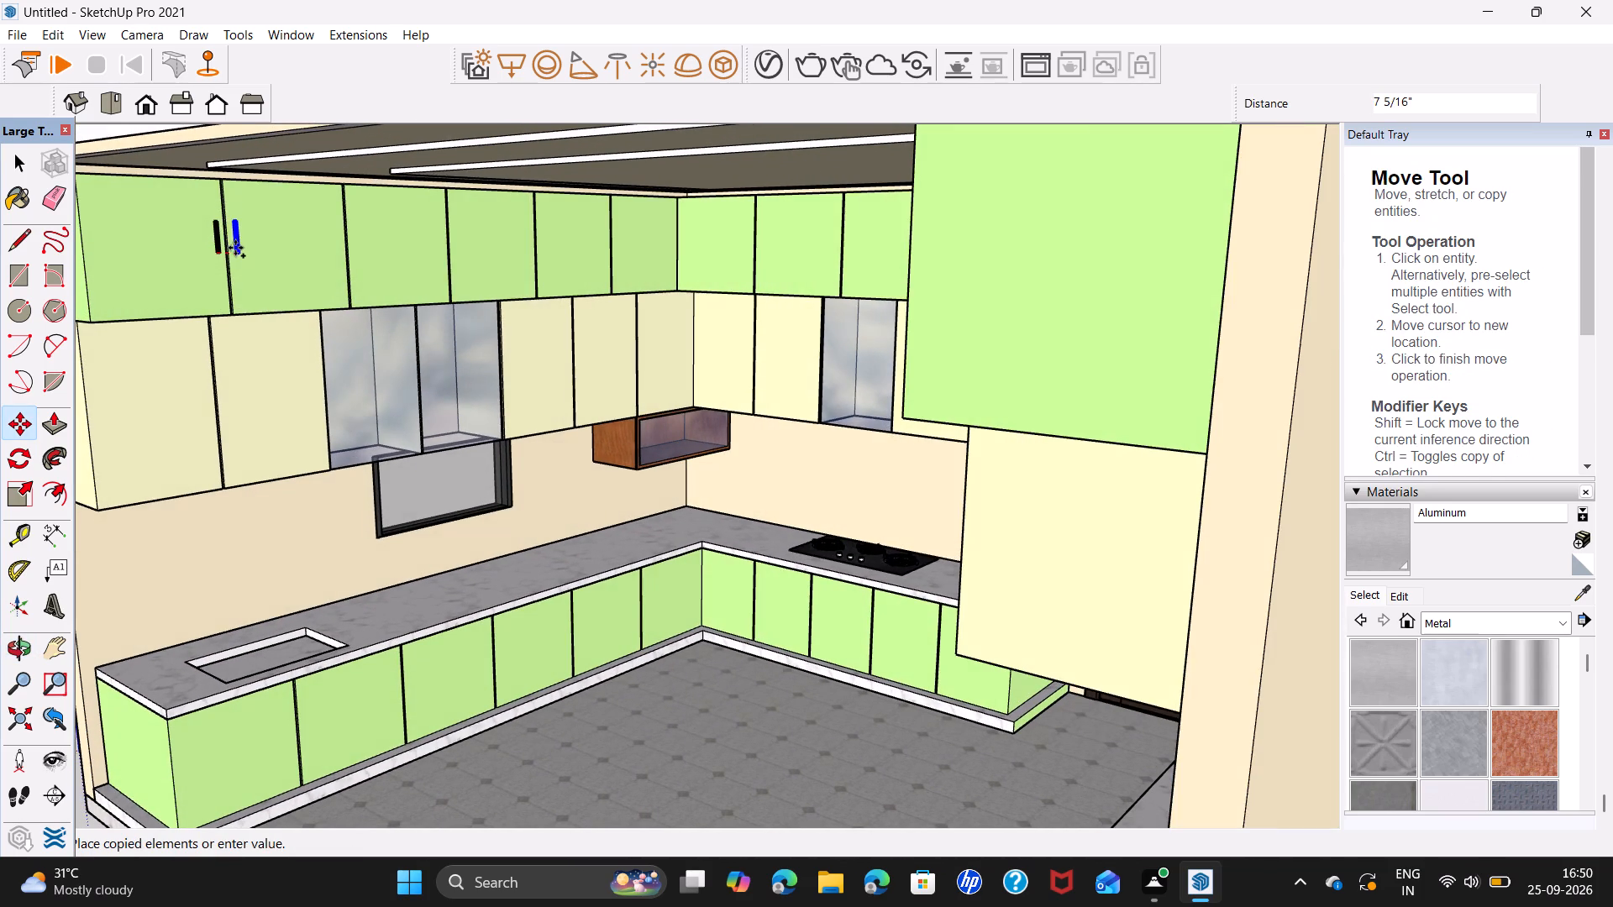
pyautogui.scroll(13, 235, 248)
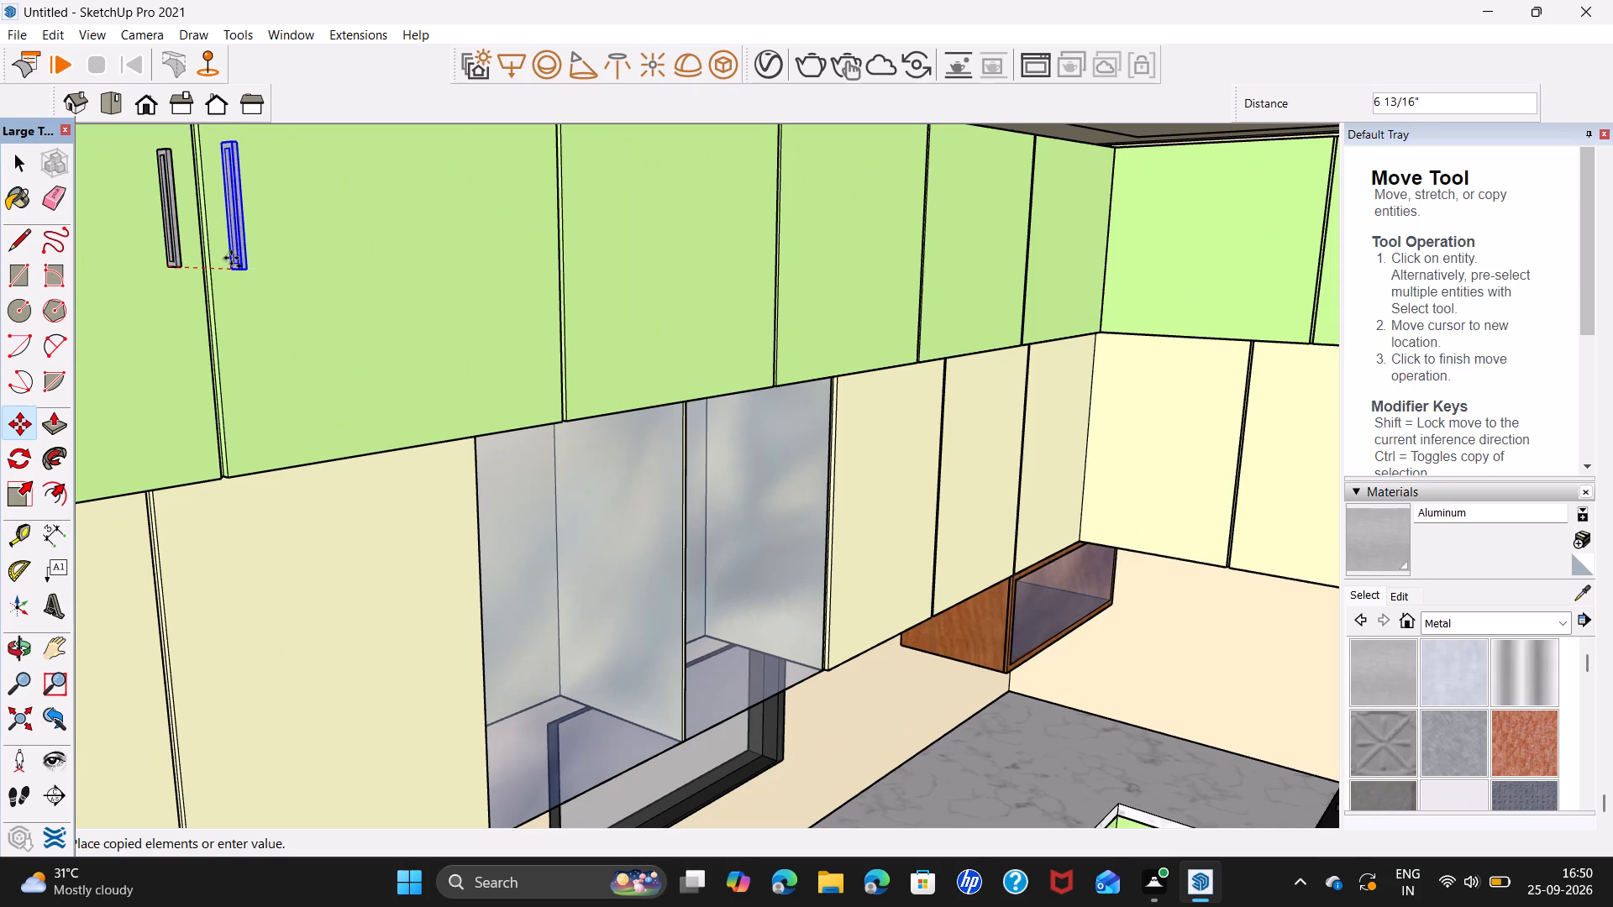
pyautogui.scroll(7, 232, 262)
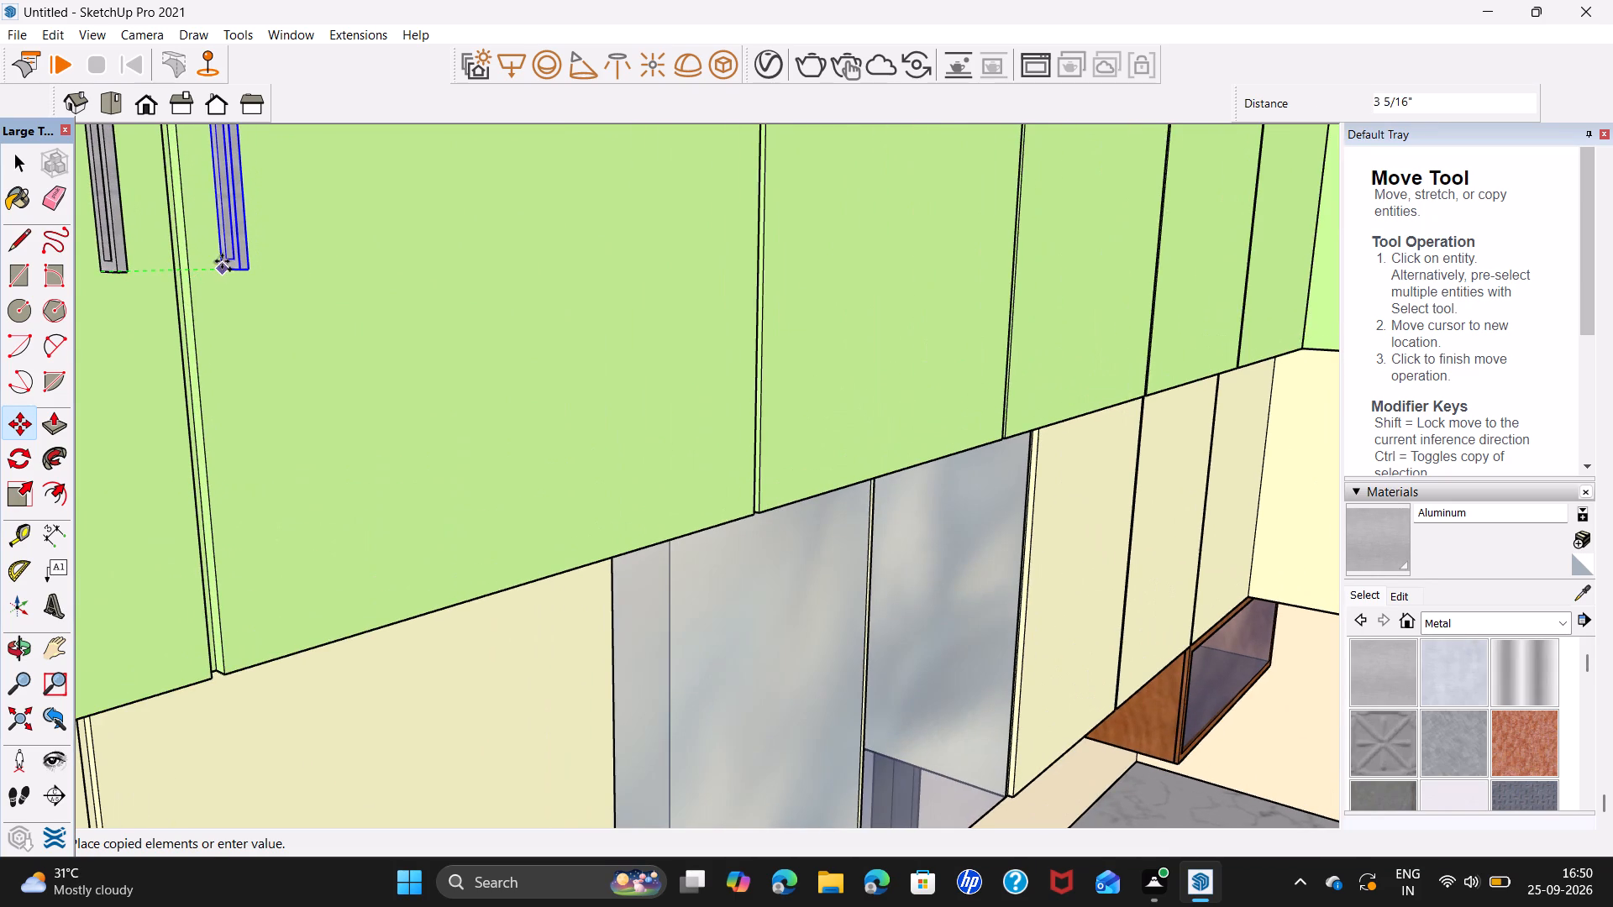
pyautogui.moveTo(229, 254); pyautogui.dragTo(27, 260, button='middle')
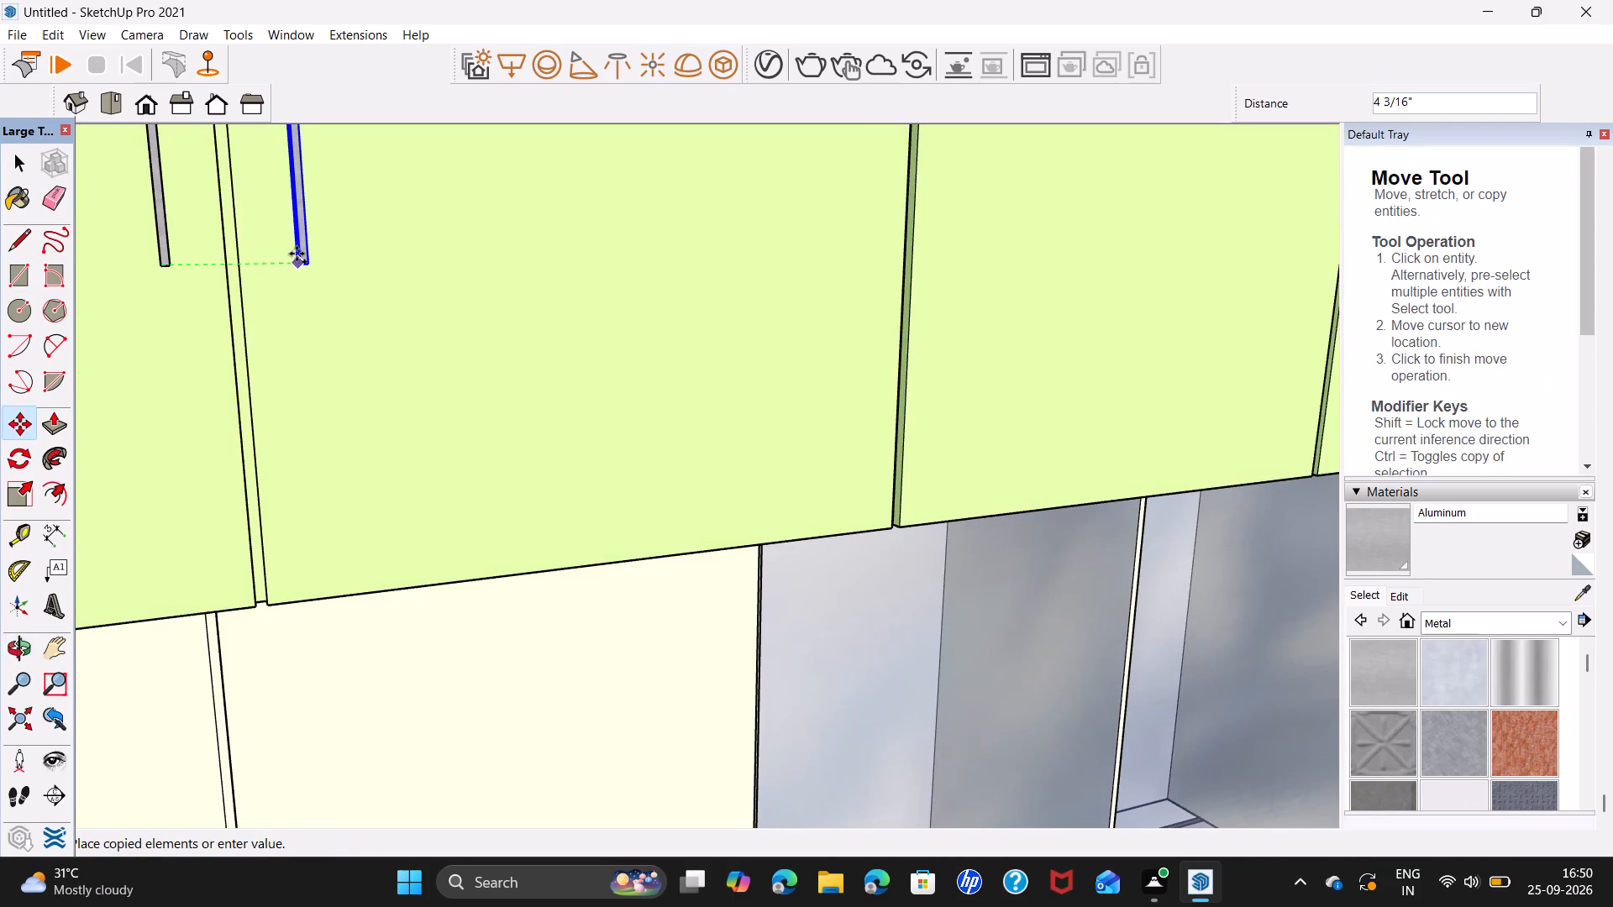
pyautogui.scroll(-6, 297, 254)
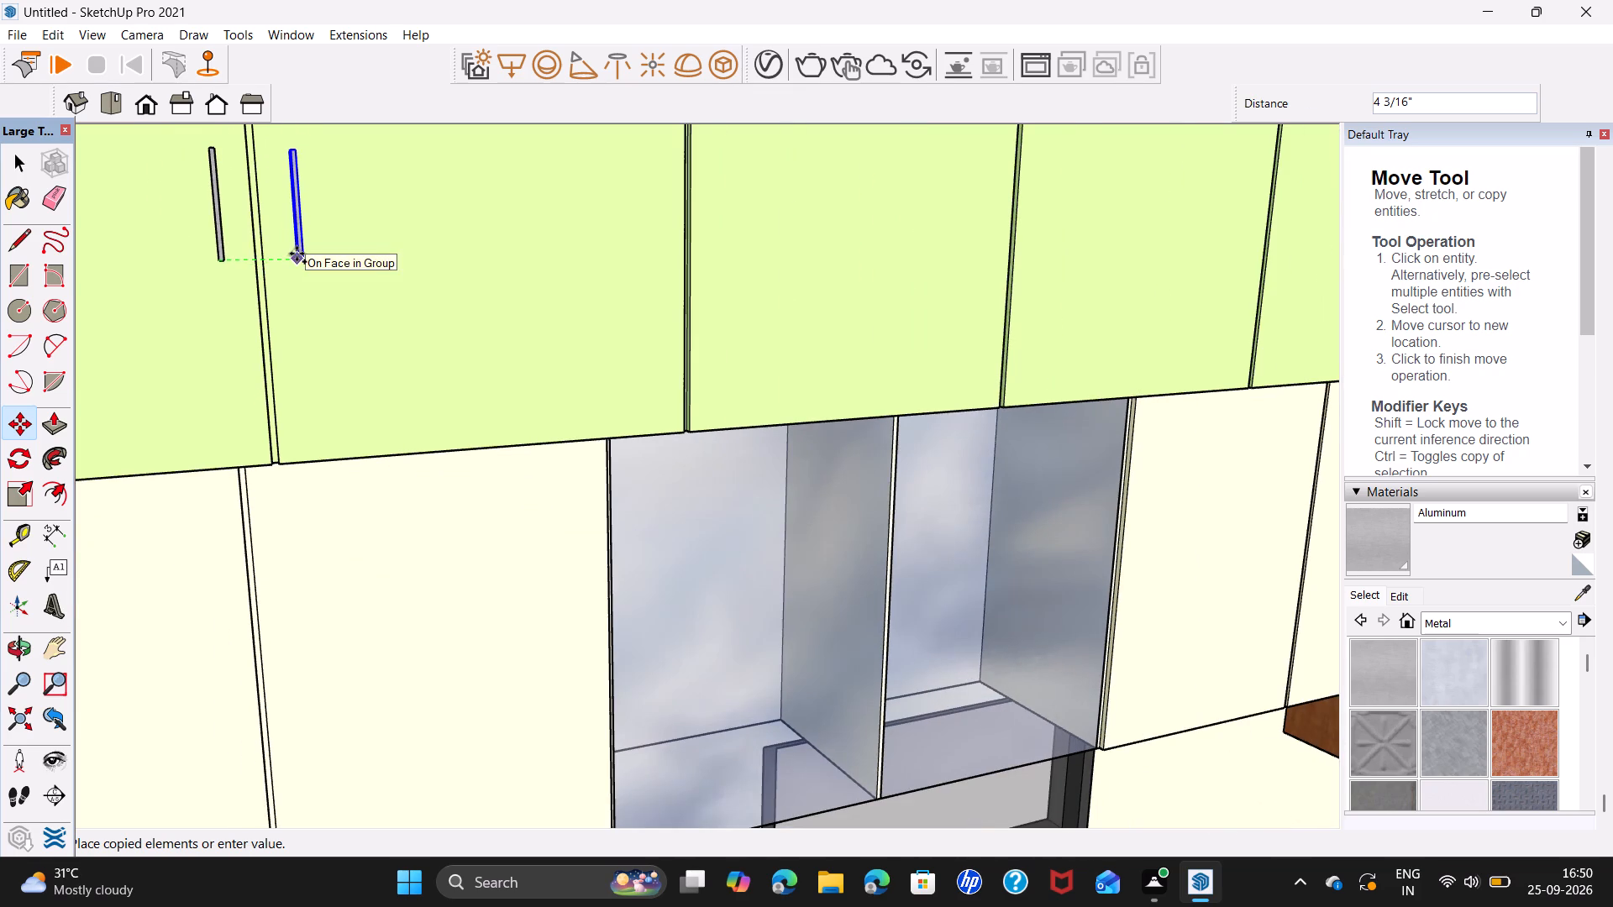
pyautogui.scroll(-8, 297, 254)
pyautogui.moveTo(297, 254); pyautogui.dragTo(266, 251, button='middle')
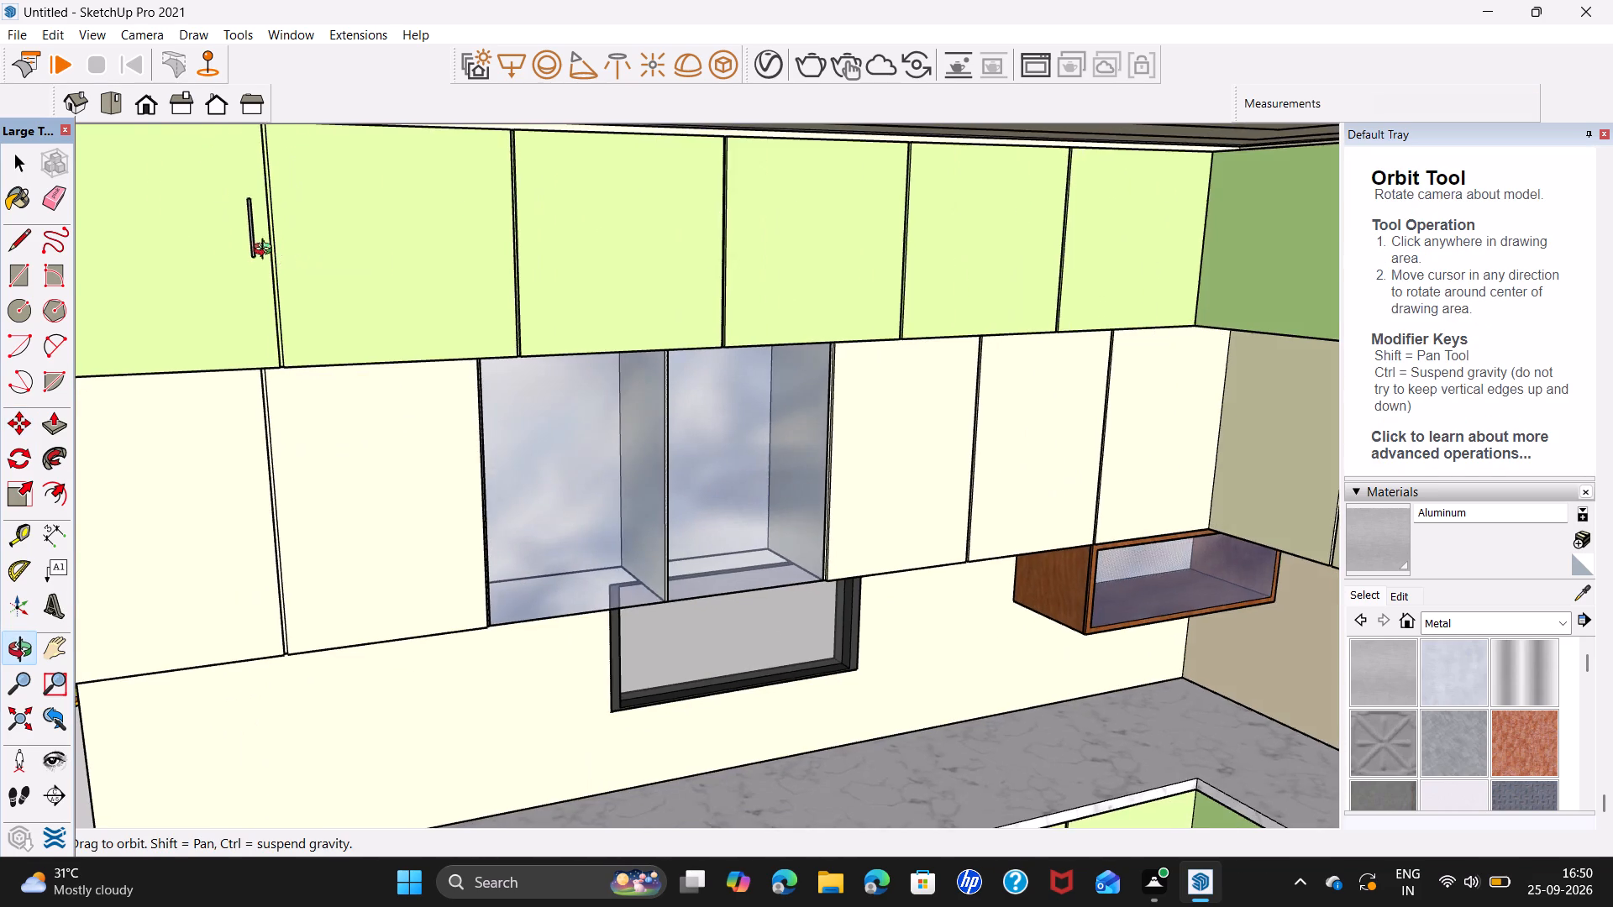
pyautogui.moveTo(266, 251); pyautogui.dragTo(161, 209, button='middle')
pyautogui.moveTo(161, 209); pyautogui.dragTo(179, 274, button='middle')
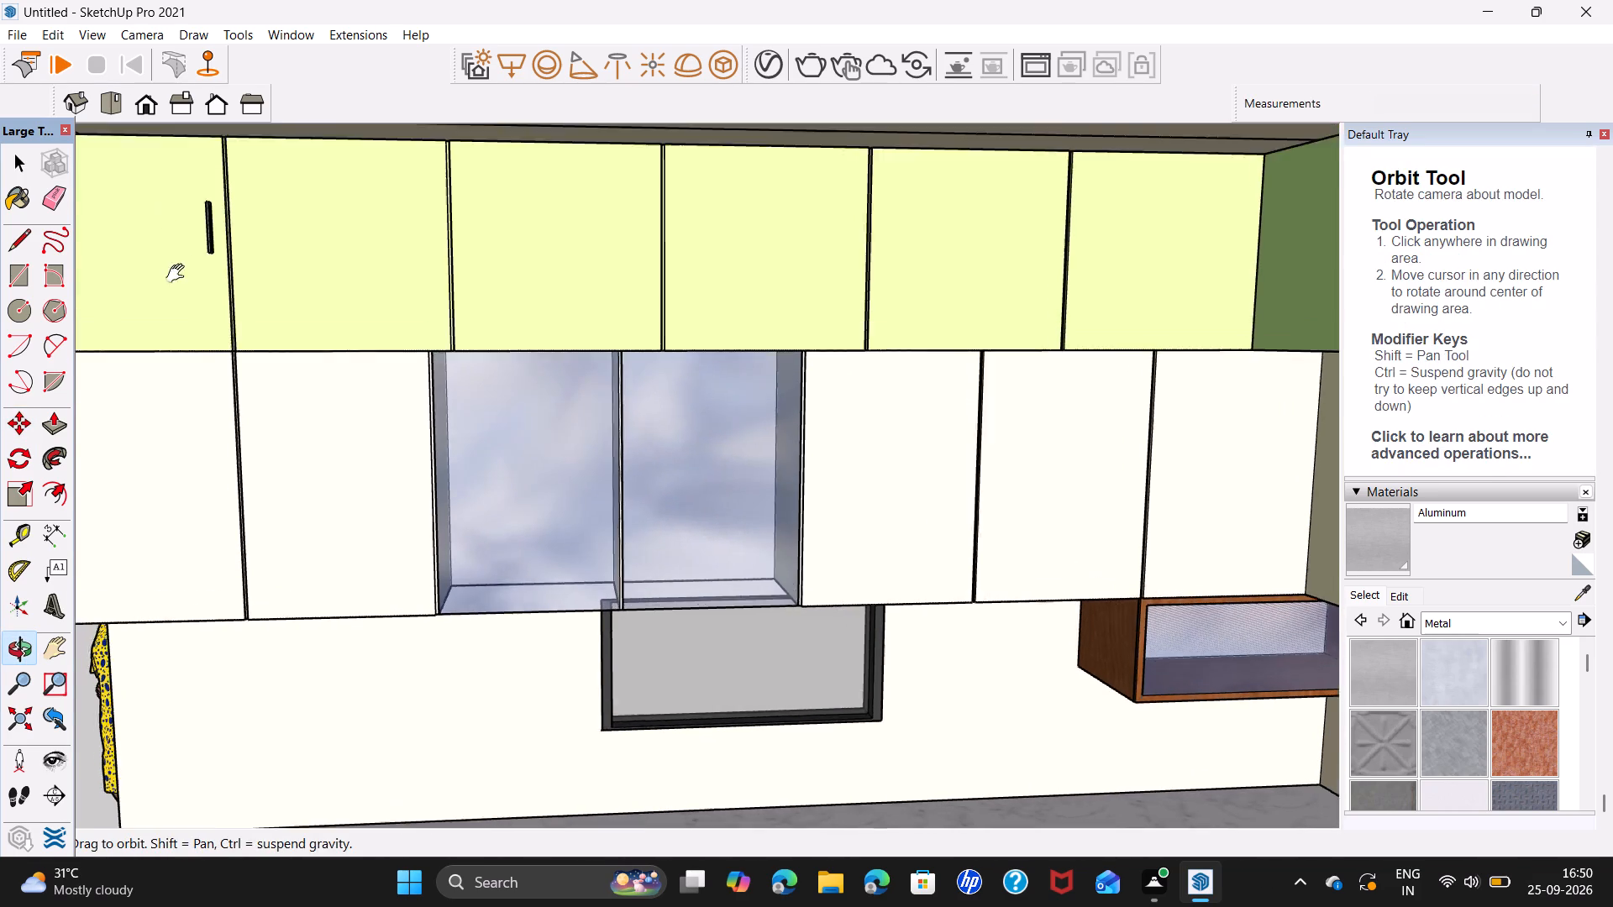
pyautogui.moveTo(179, 274); pyautogui.dragTo(184, 343, button='middle')
pyautogui.scroll(14, 234, 350)
pyautogui.scroll(7, 282, 353)
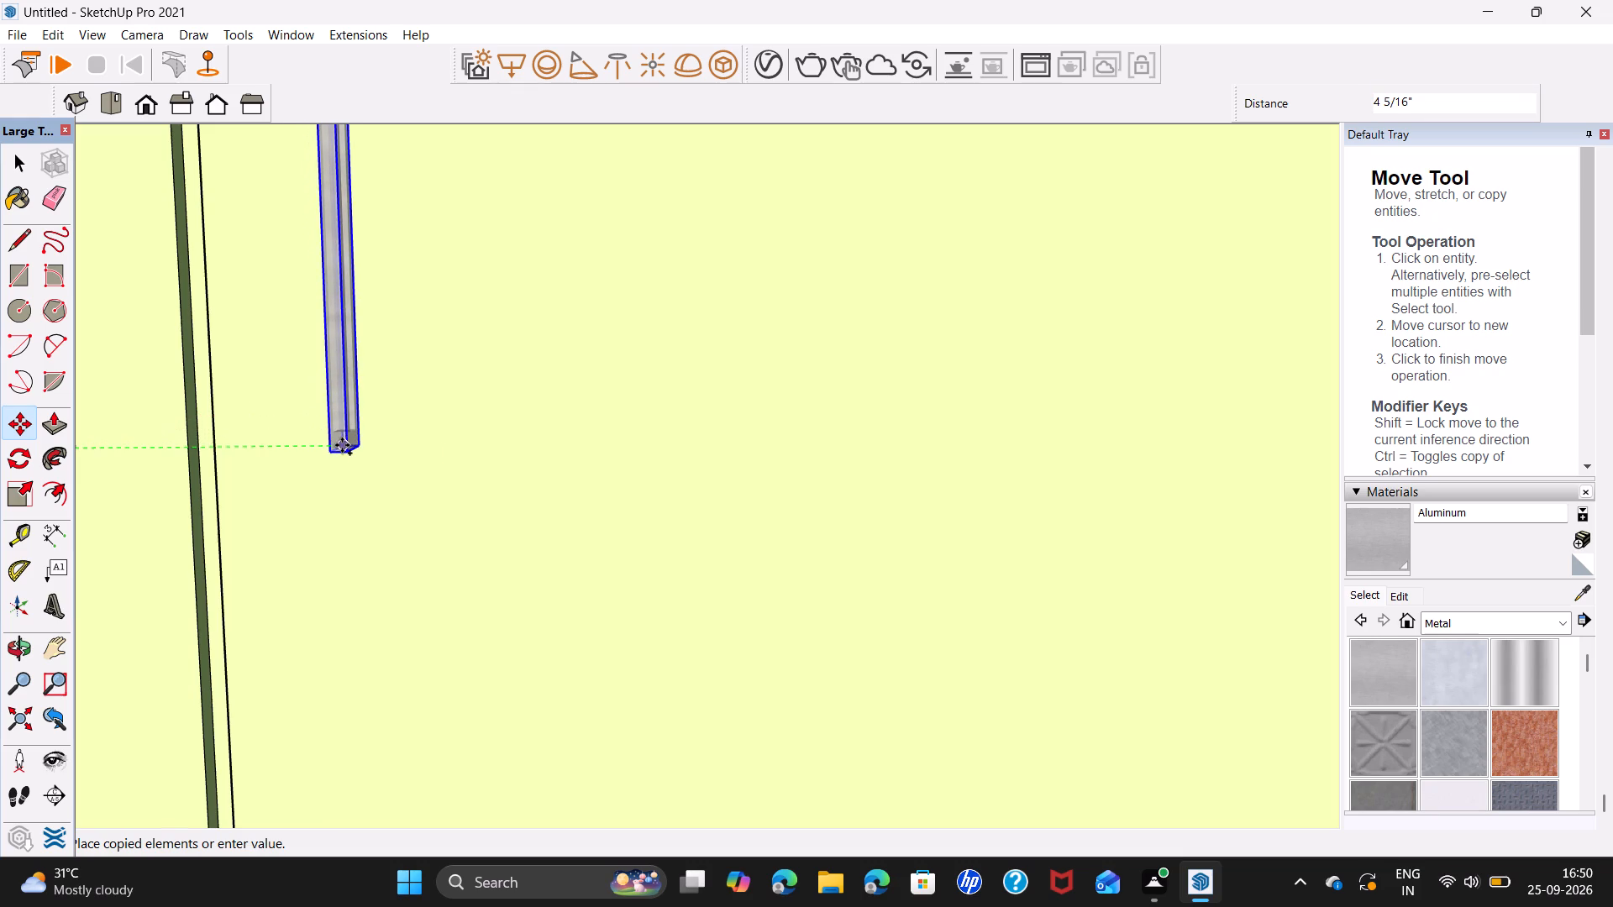
pyautogui.click(342, 445)
# Copy both aluminum handles together along the upper cabinets to the joint between the third and fourth doors.
pyautogui.scroll(-12, 470, 444)
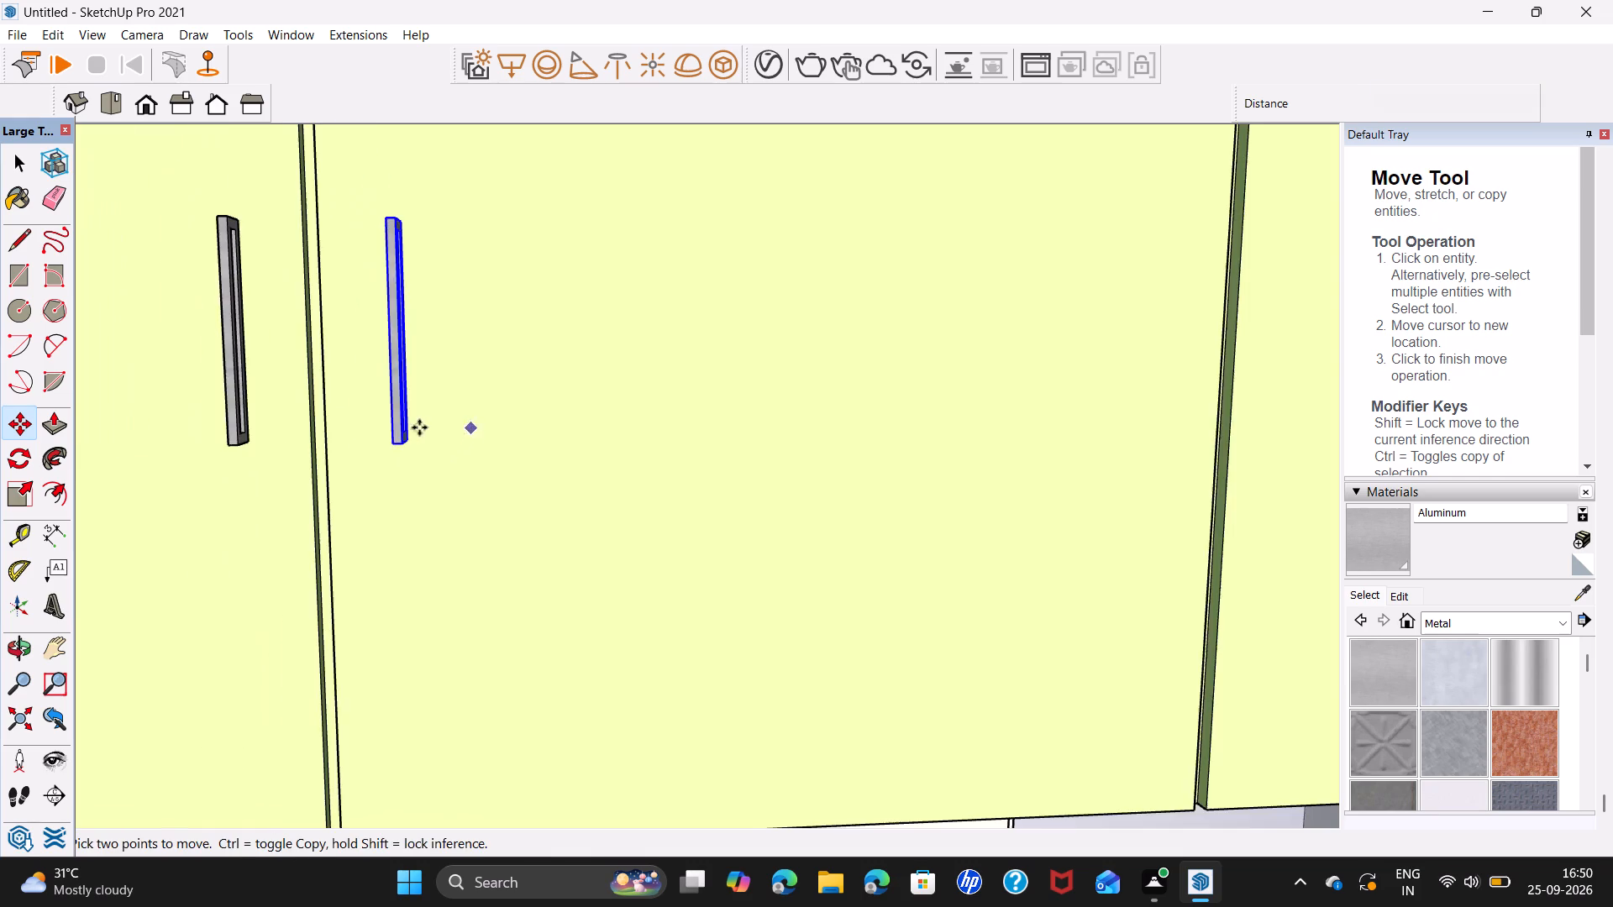
pyautogui.moveTo(383, 442); pyautogui.dragTo(933, 443, button='middle')
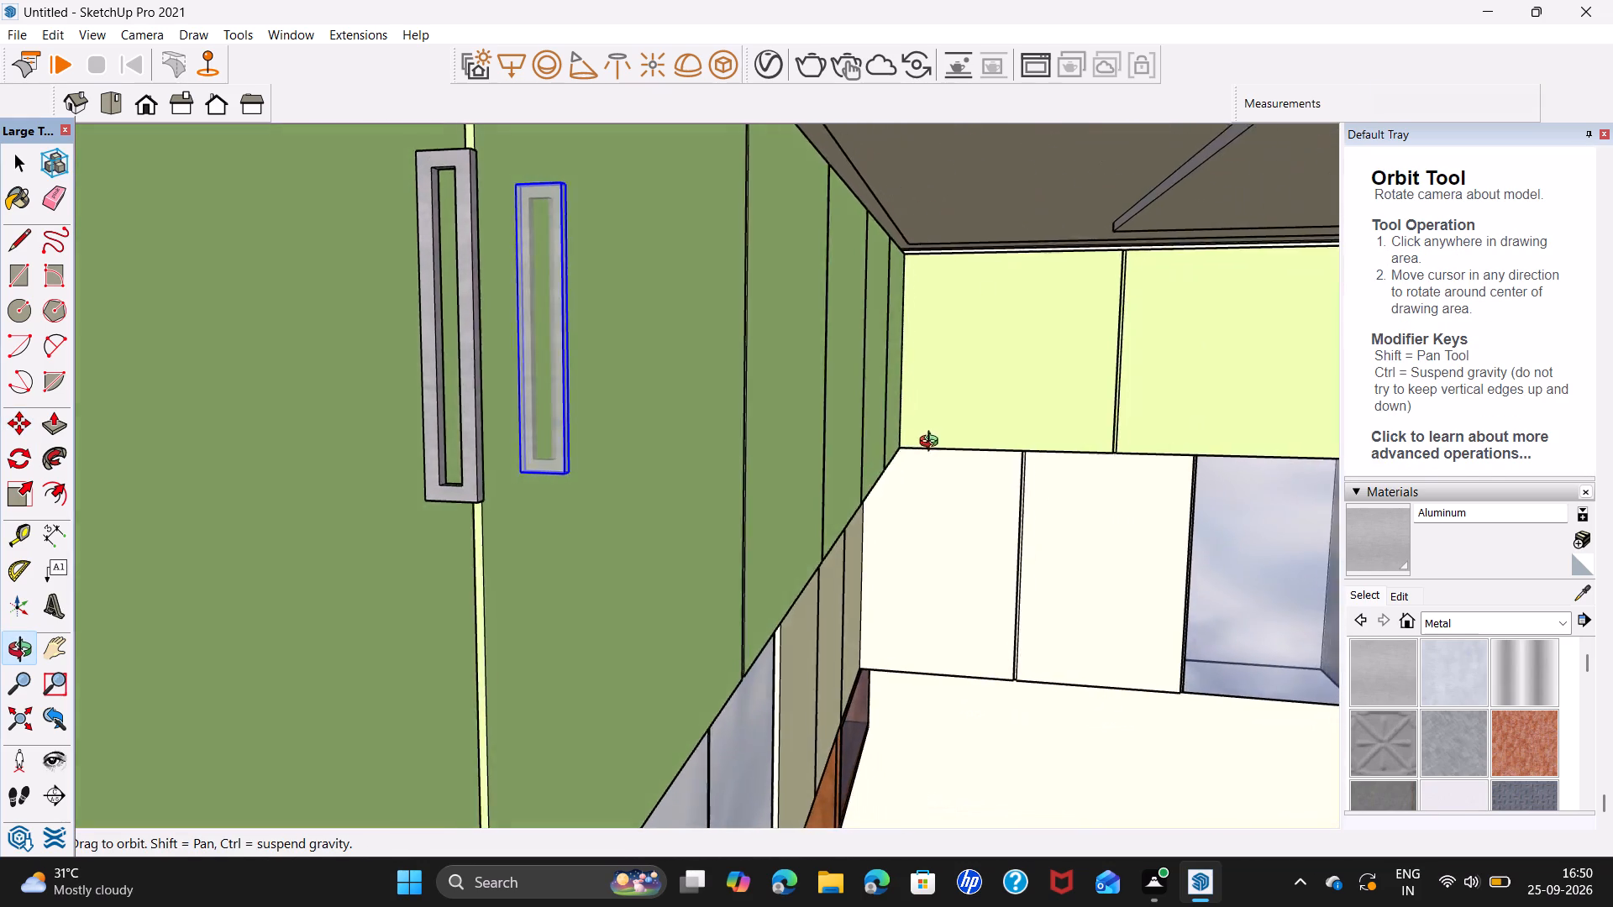
pyautogui.moveTo(933, 443); pyautogui.dragTo(975, 556, button='middle')
pyautogui.scroll(-4, 633, 527)
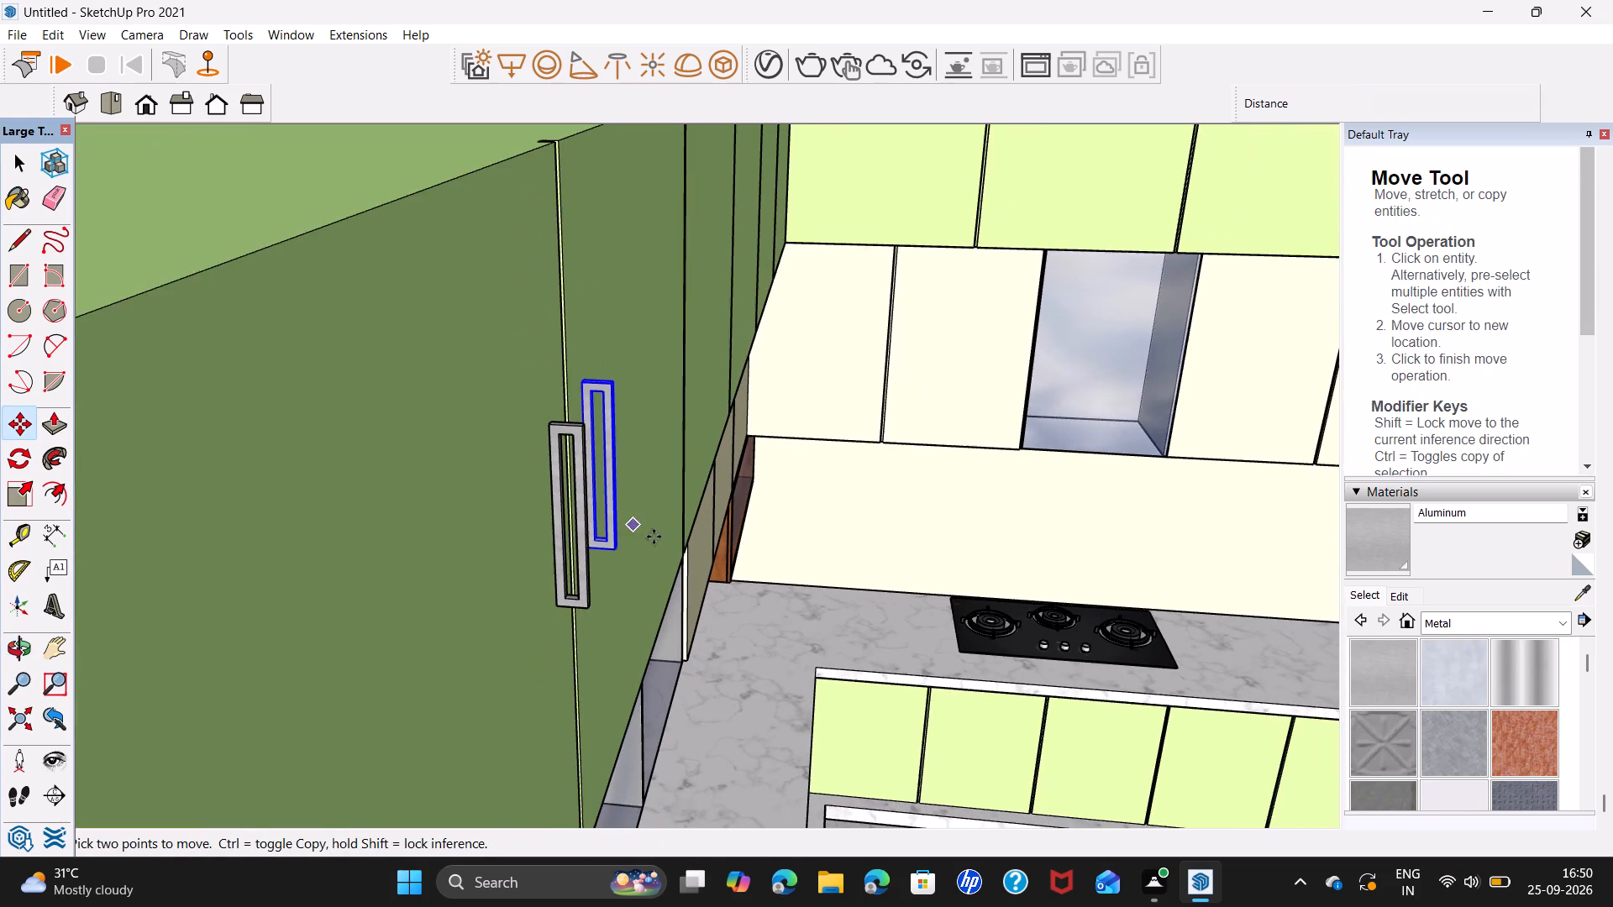
pyautogui.moveTo(654, 537); pyautogui.dragTo(124, 459, button='middle')
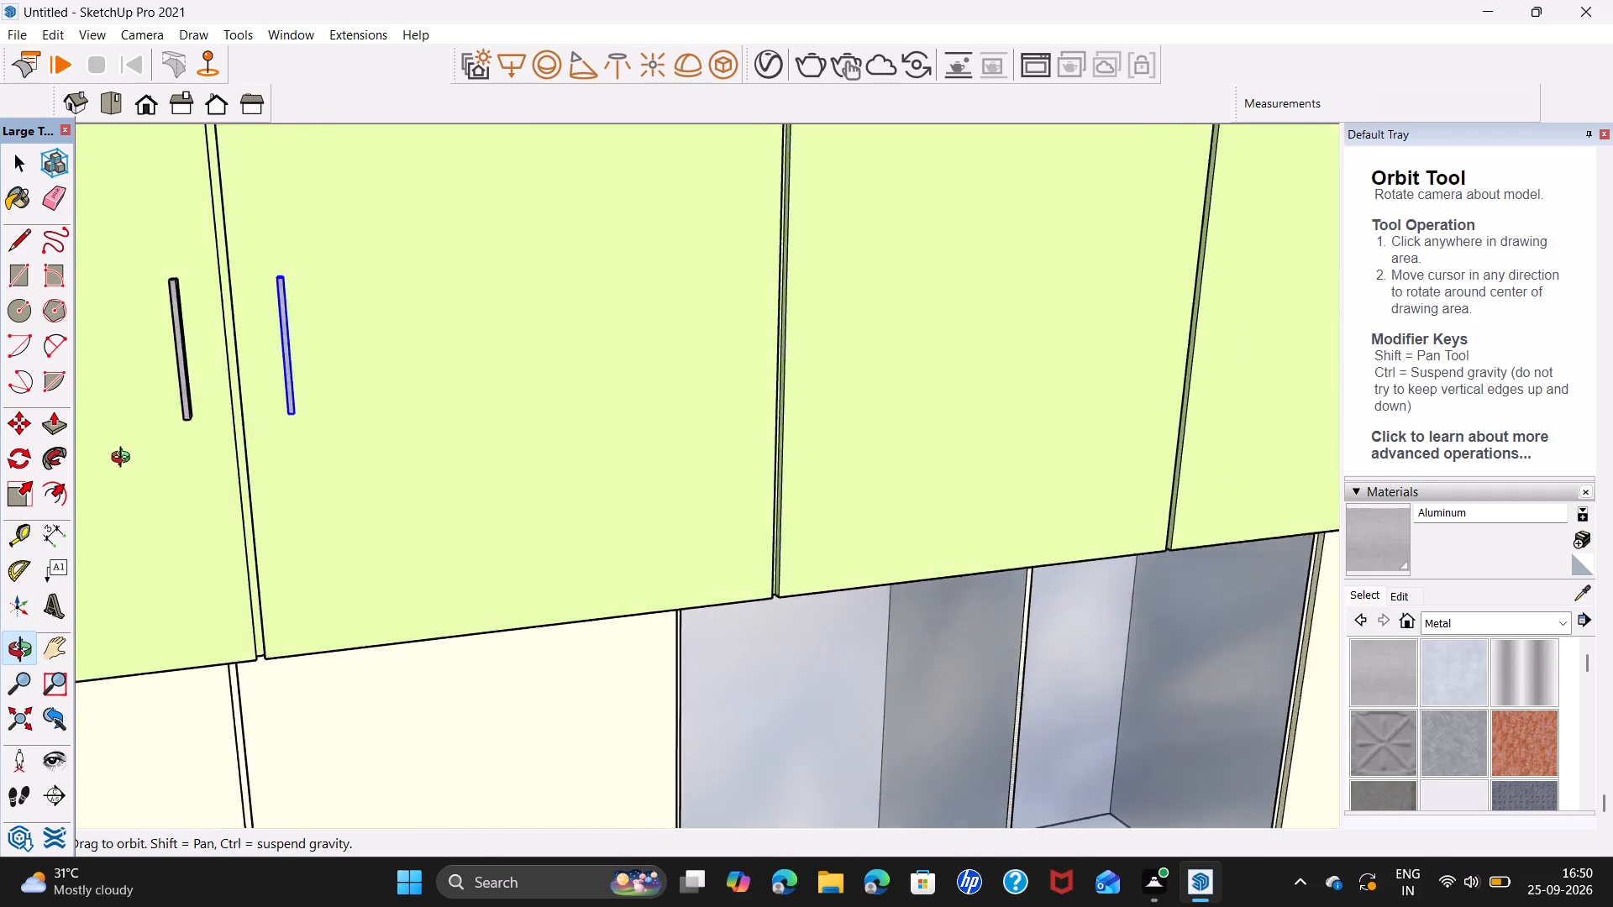
pyautogui.moveTo(124, 459); pyautogui.dragTo(123, 457, button='middle')
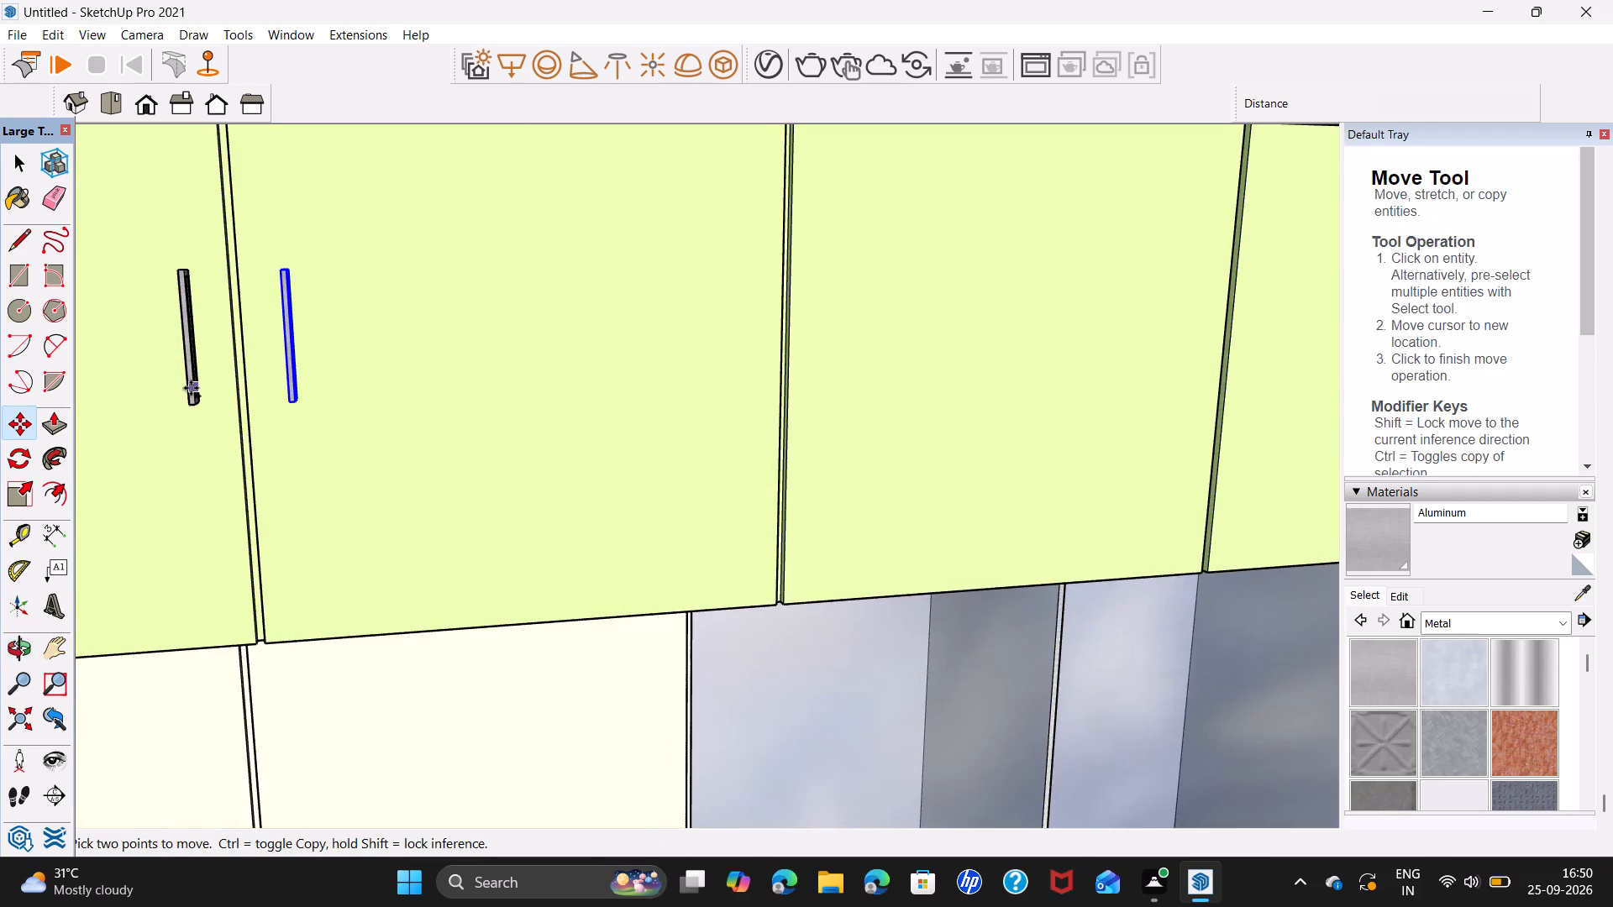
pyautogui.press('space')
pyautogui.click(192, 385)
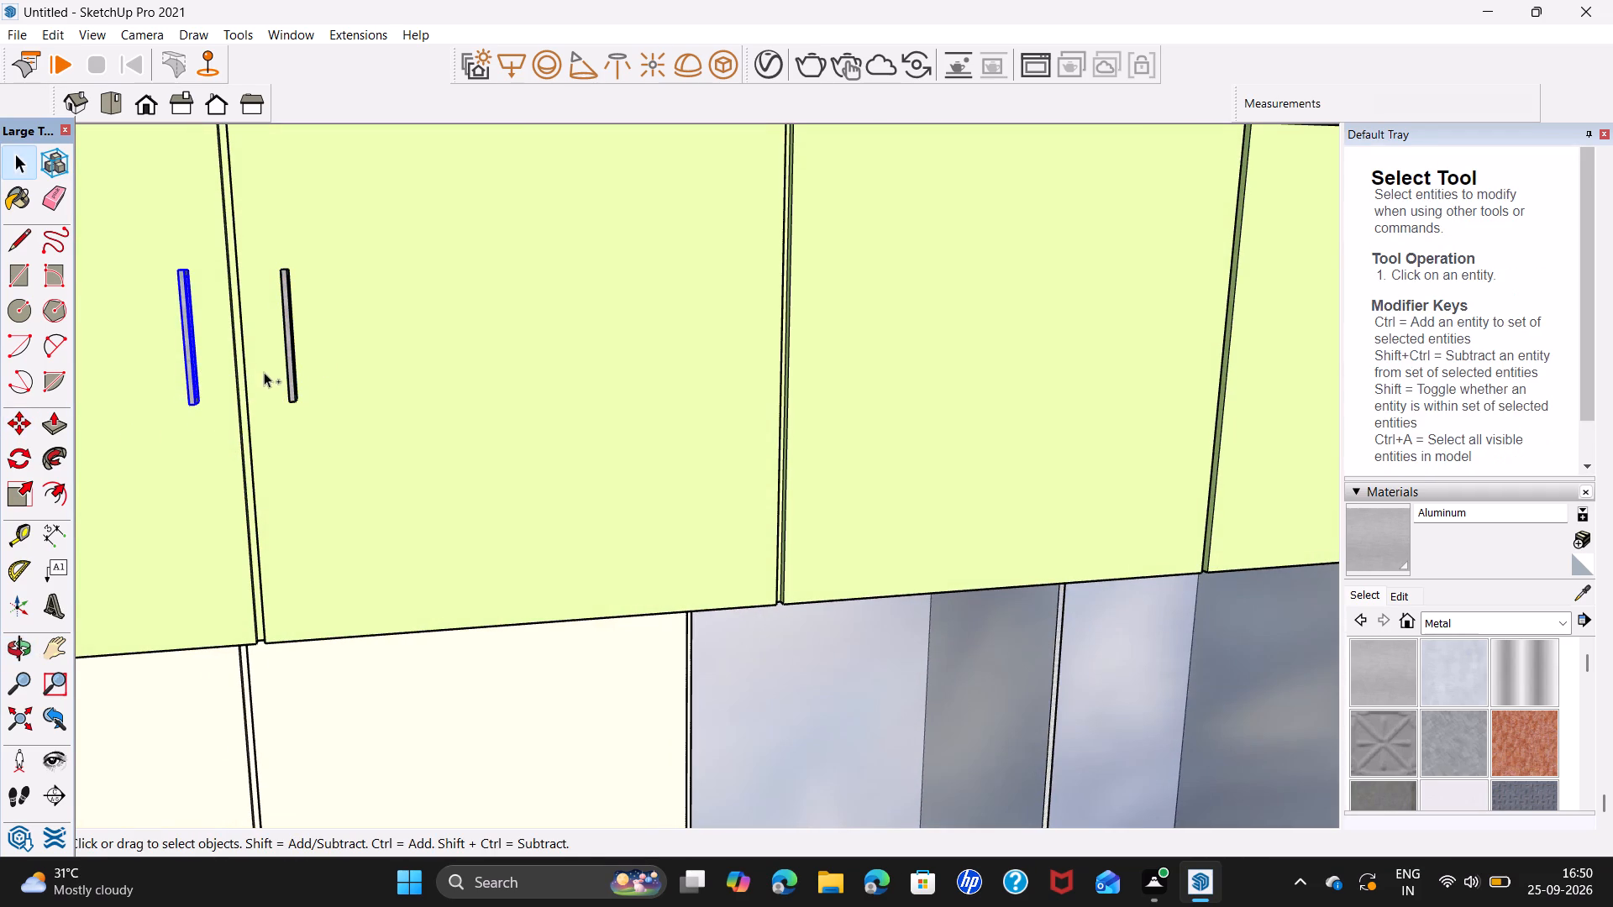
pyautogui.keyDown('ctrl'); pyautogui.click(293, 391); pyautogui.keyUp('ctrl')
pyautogui.scroll(-4, 355, 379)
pyautogui.moveTo(328, 417); pyautogui.dragTo(345, 349, button='middle')
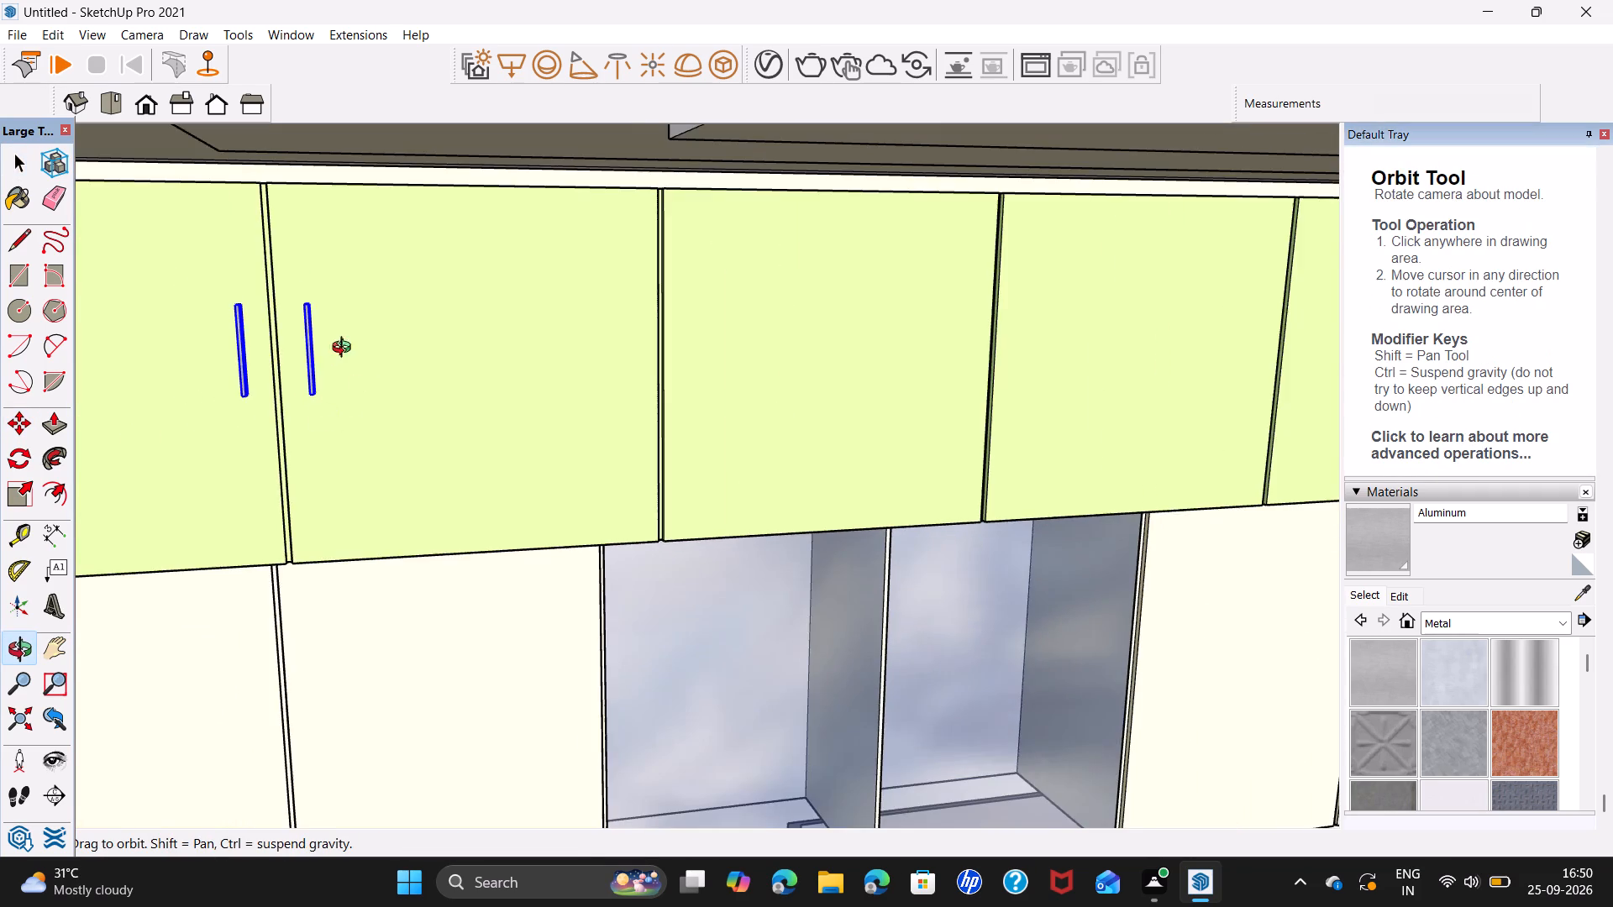
pyautogui.moveTo(345, 349); pyautogui.dragTo(607, 446, button='middle')
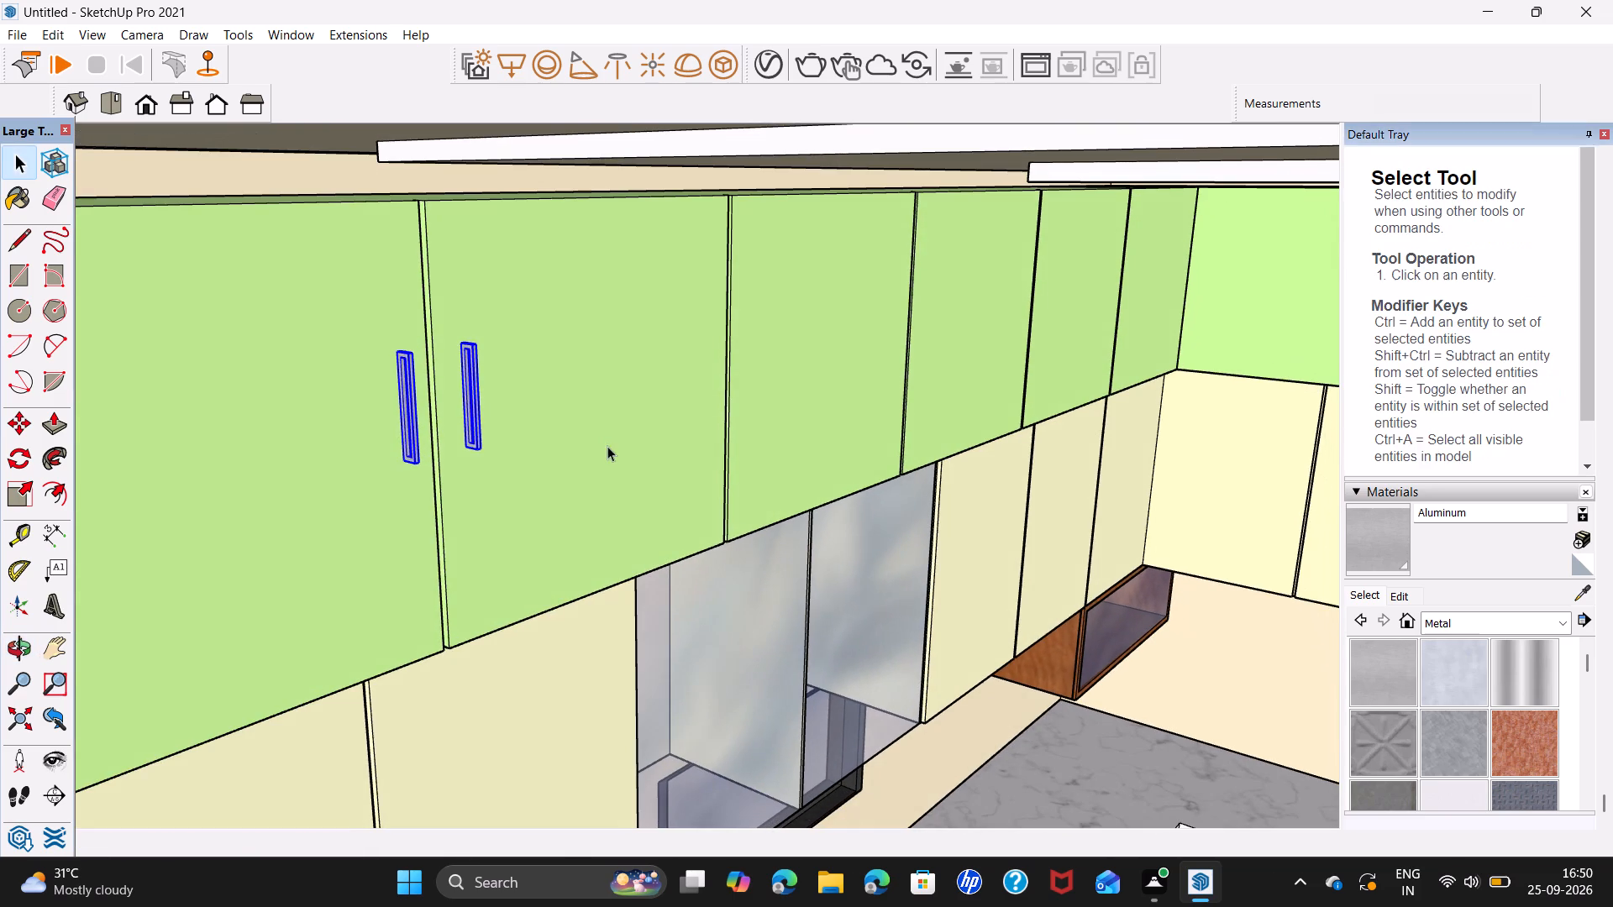
pyautogui.press('m')
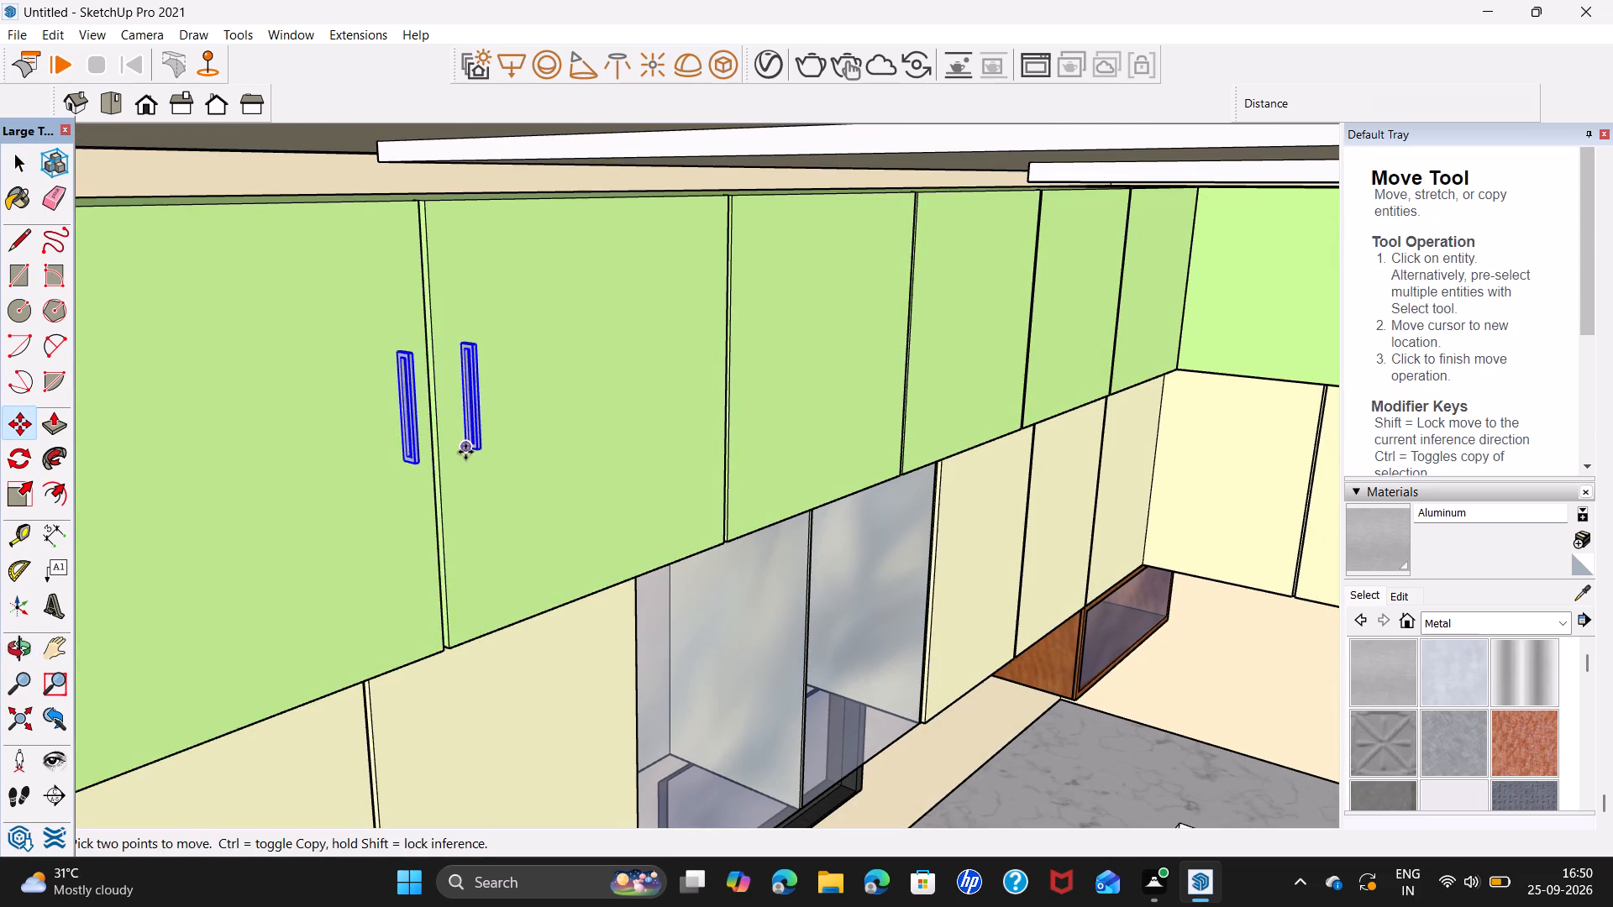
pyautogui.scroll(12, 465, 446)
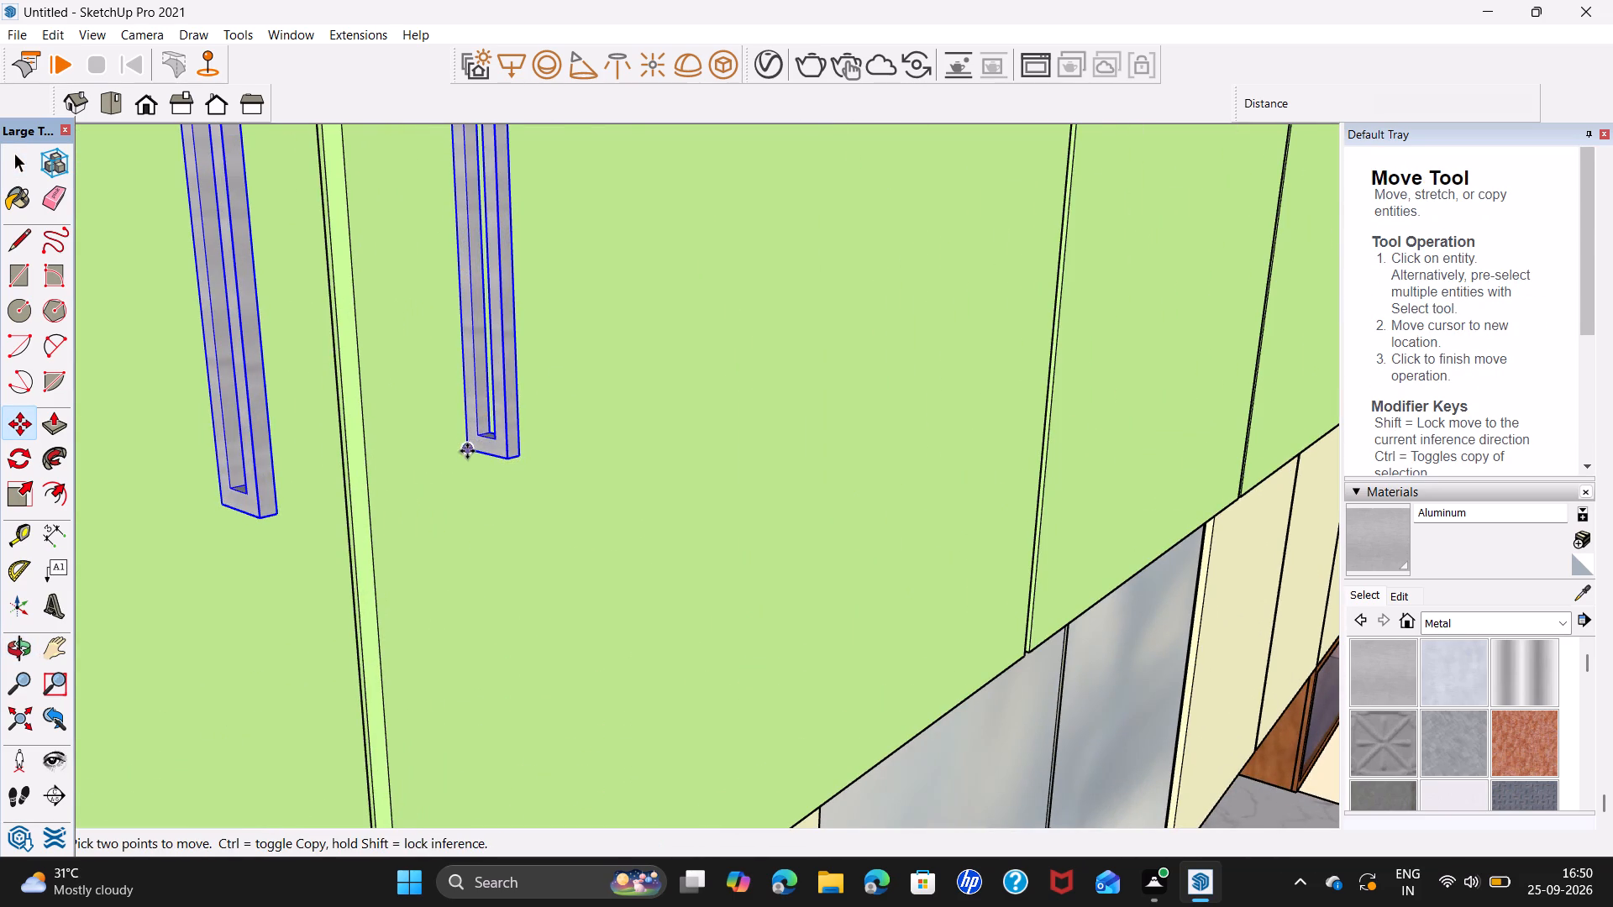
pyautogui.click(467, 451)
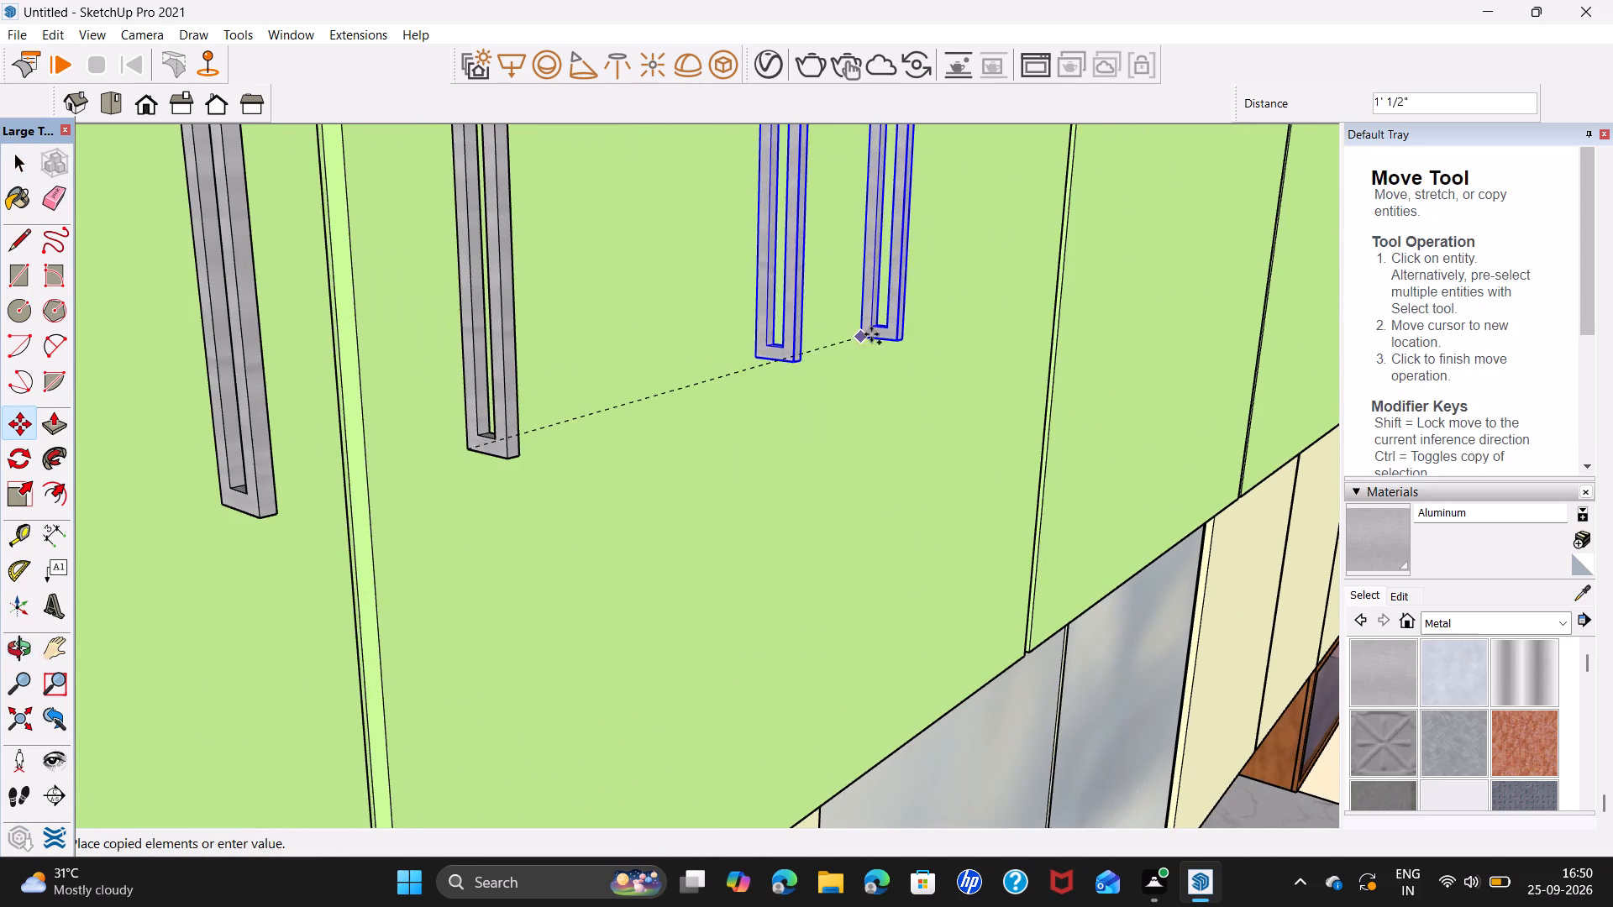
pyautogui.scroll(-11, 875, 338)
pyautogui.moveTo(964, 363); pyautogui.dragTo(438, 403, button='middle')
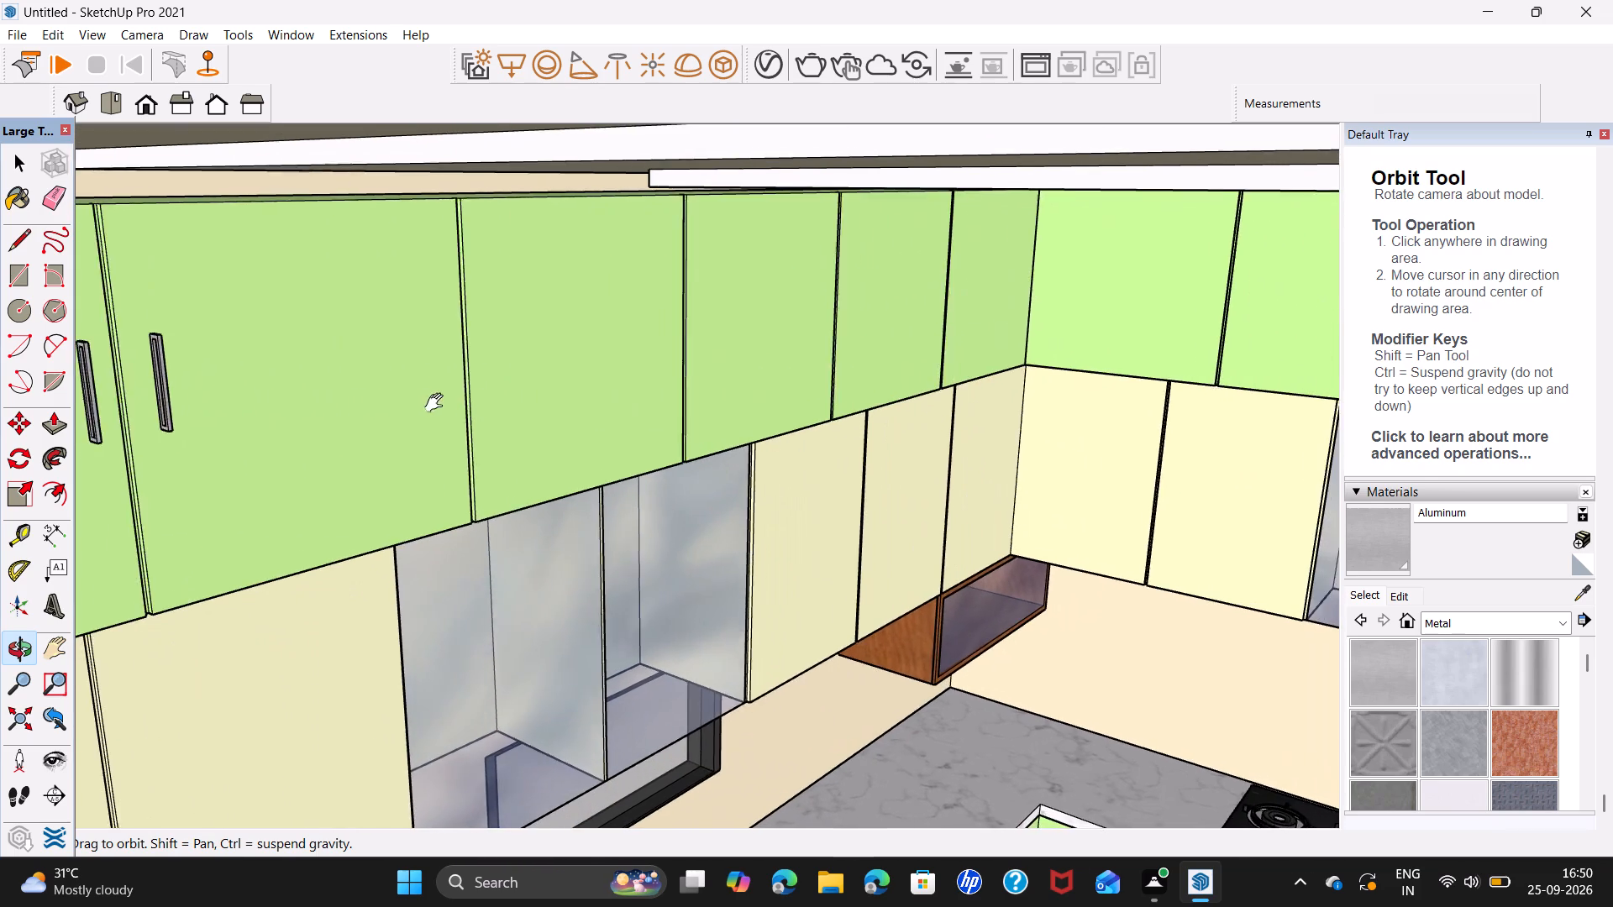
pyautogui.moveTo(438, 403); pyautogui.dragTo(388, 412, button='middle')
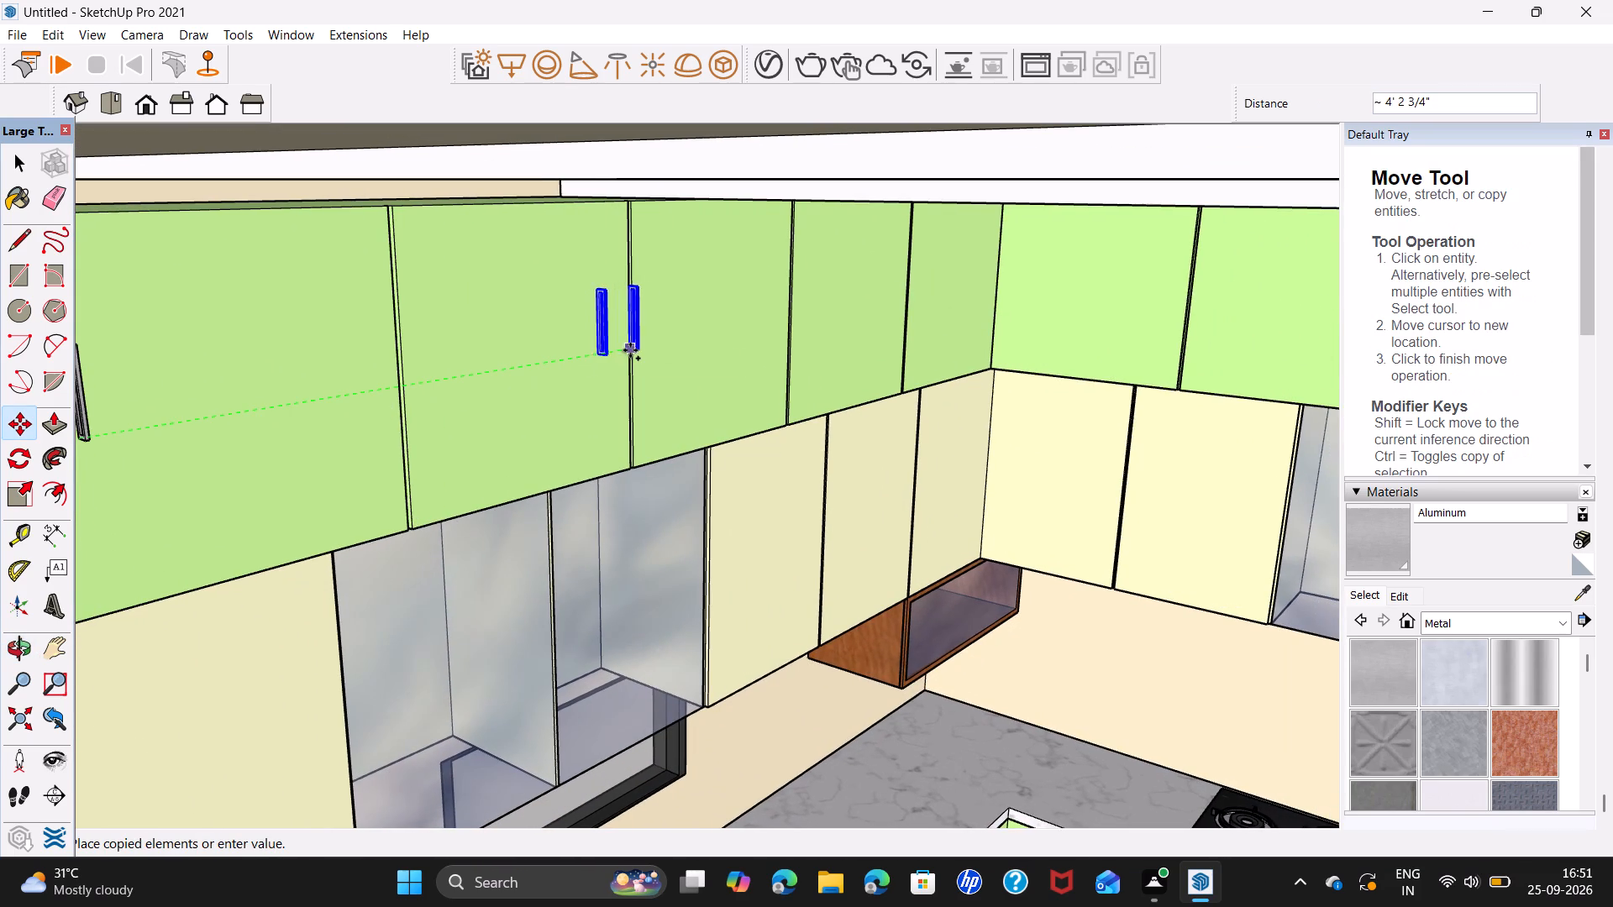
pyautogui.scroll(10, 645, 358)
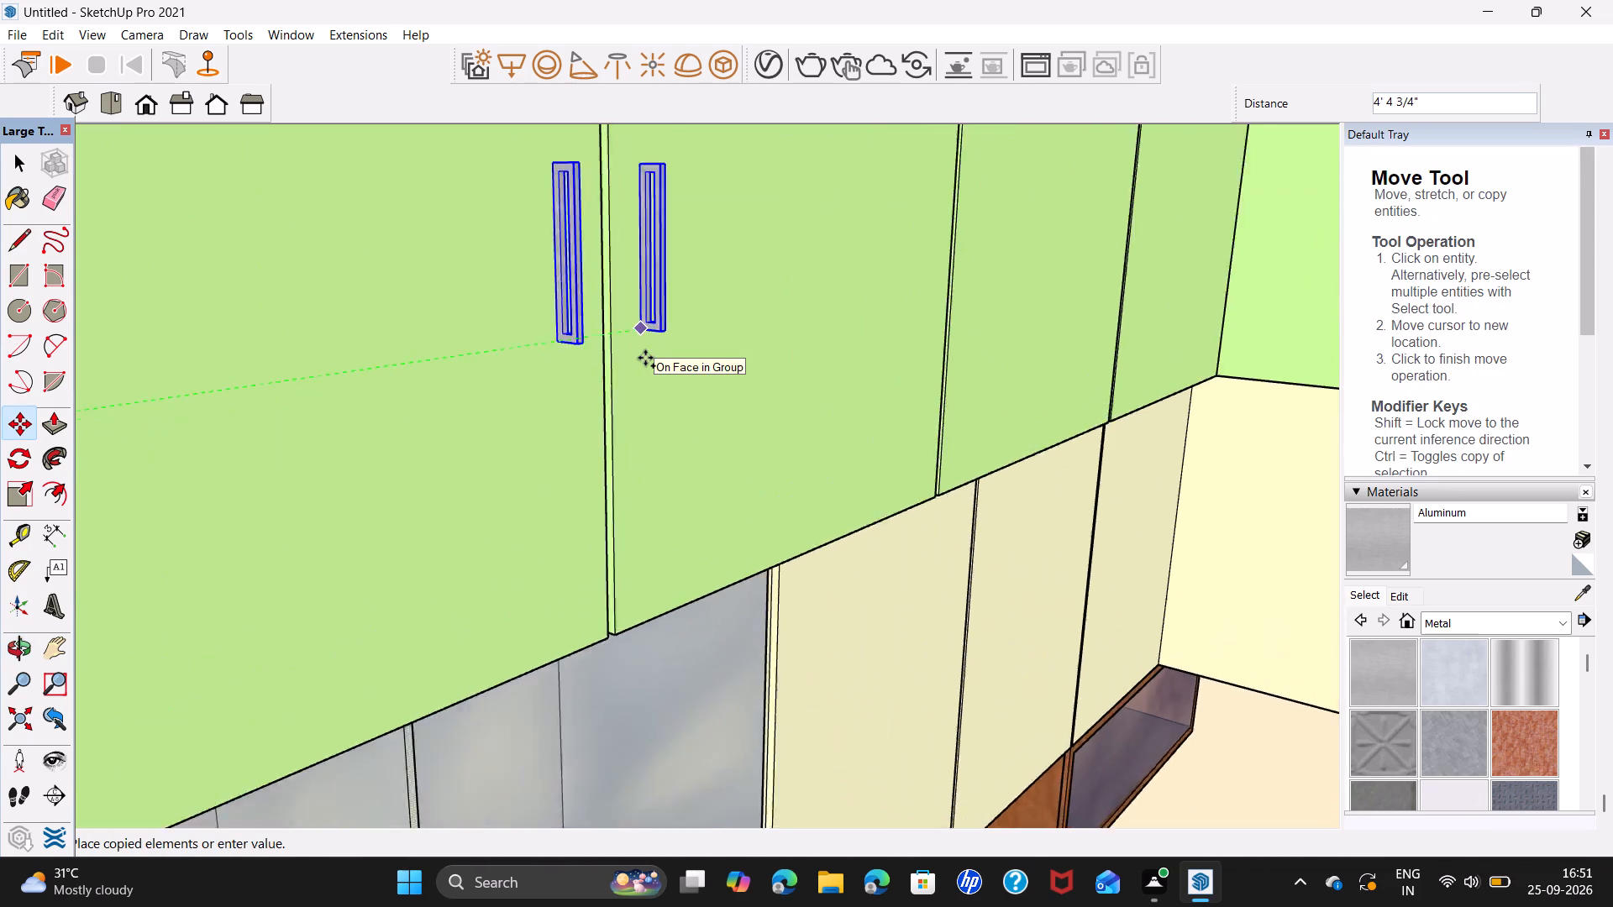
pyautogui.scroll(2, 645, 358)
pyautogui.moveTo(644, 358); pyautogui.dragTo(314, 291, button='middle')
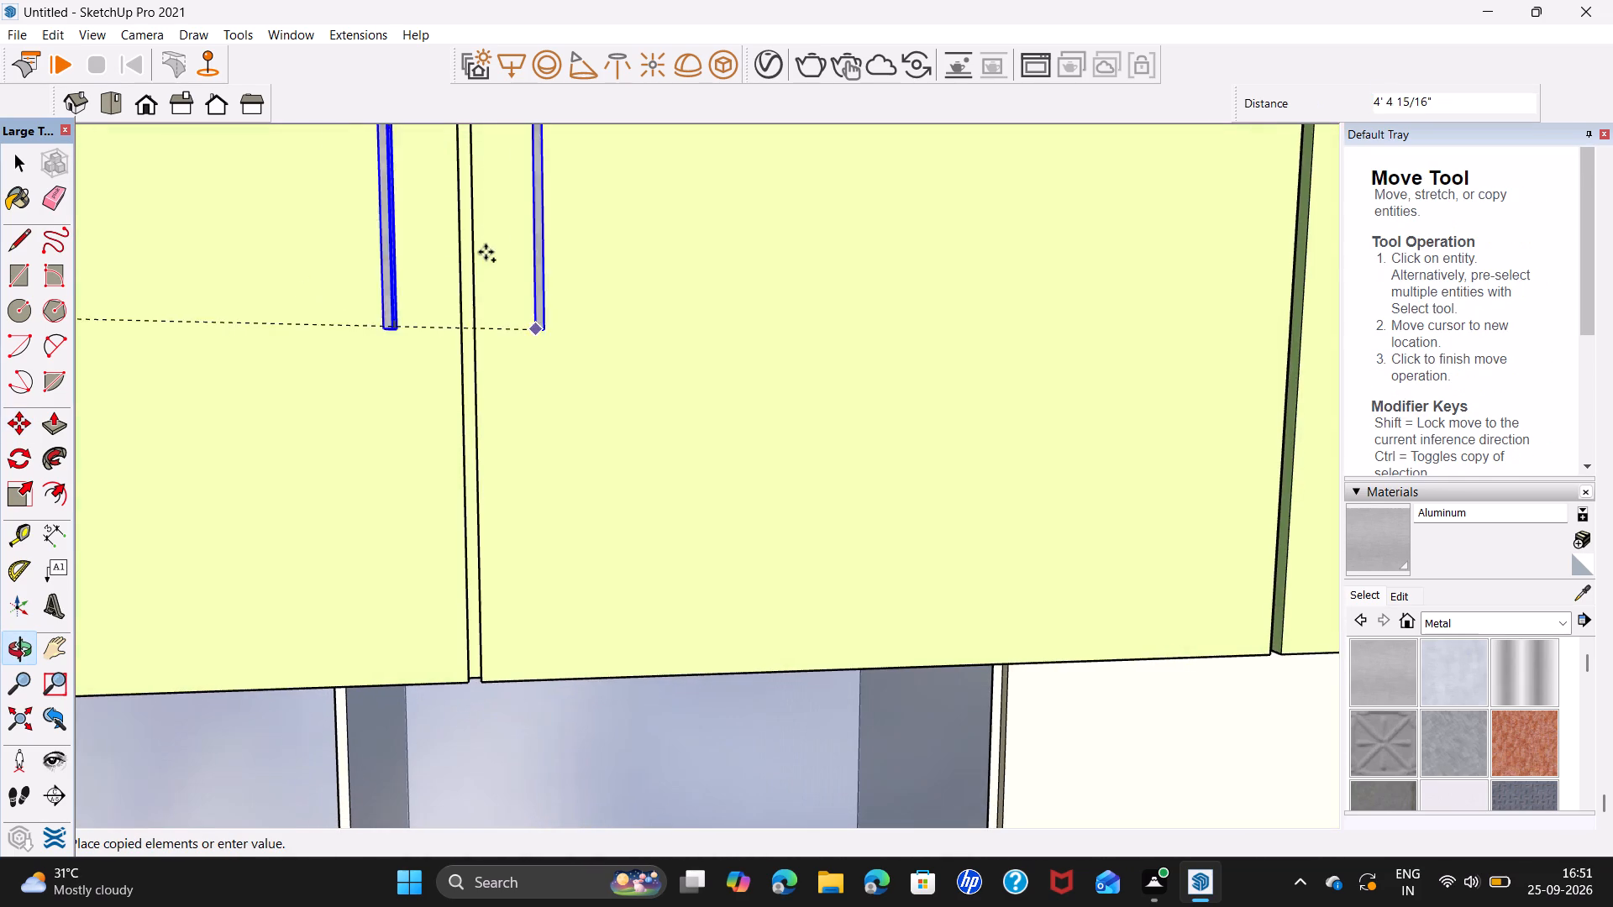
pyautogui.scroll(-3, 516, 296)
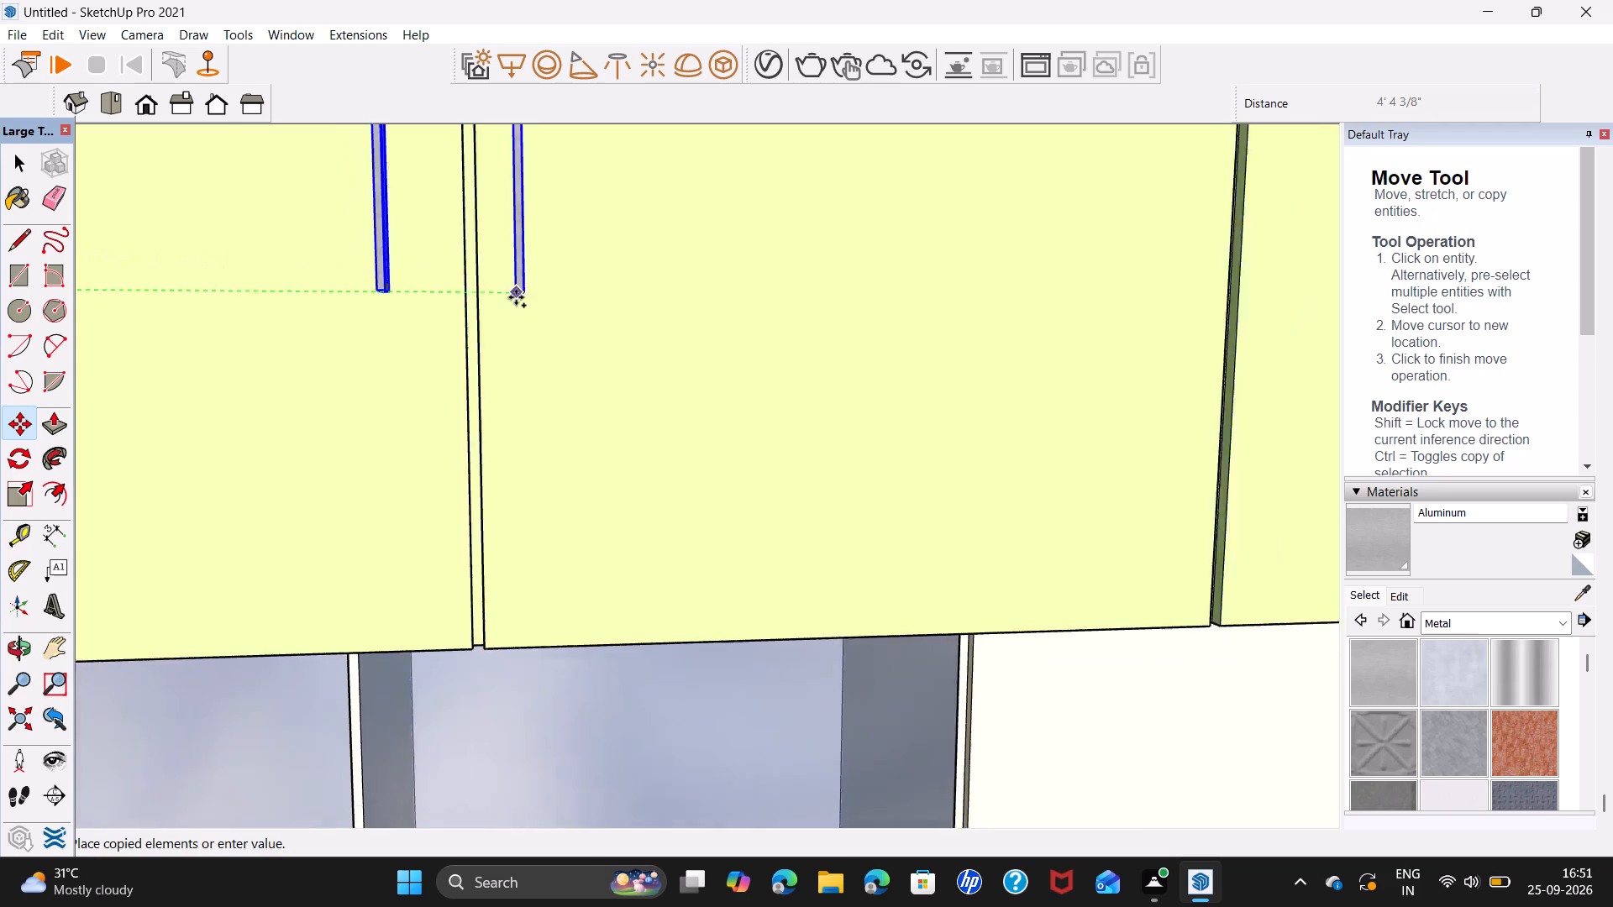
pyautogui.scroll(-20, 516, 297)
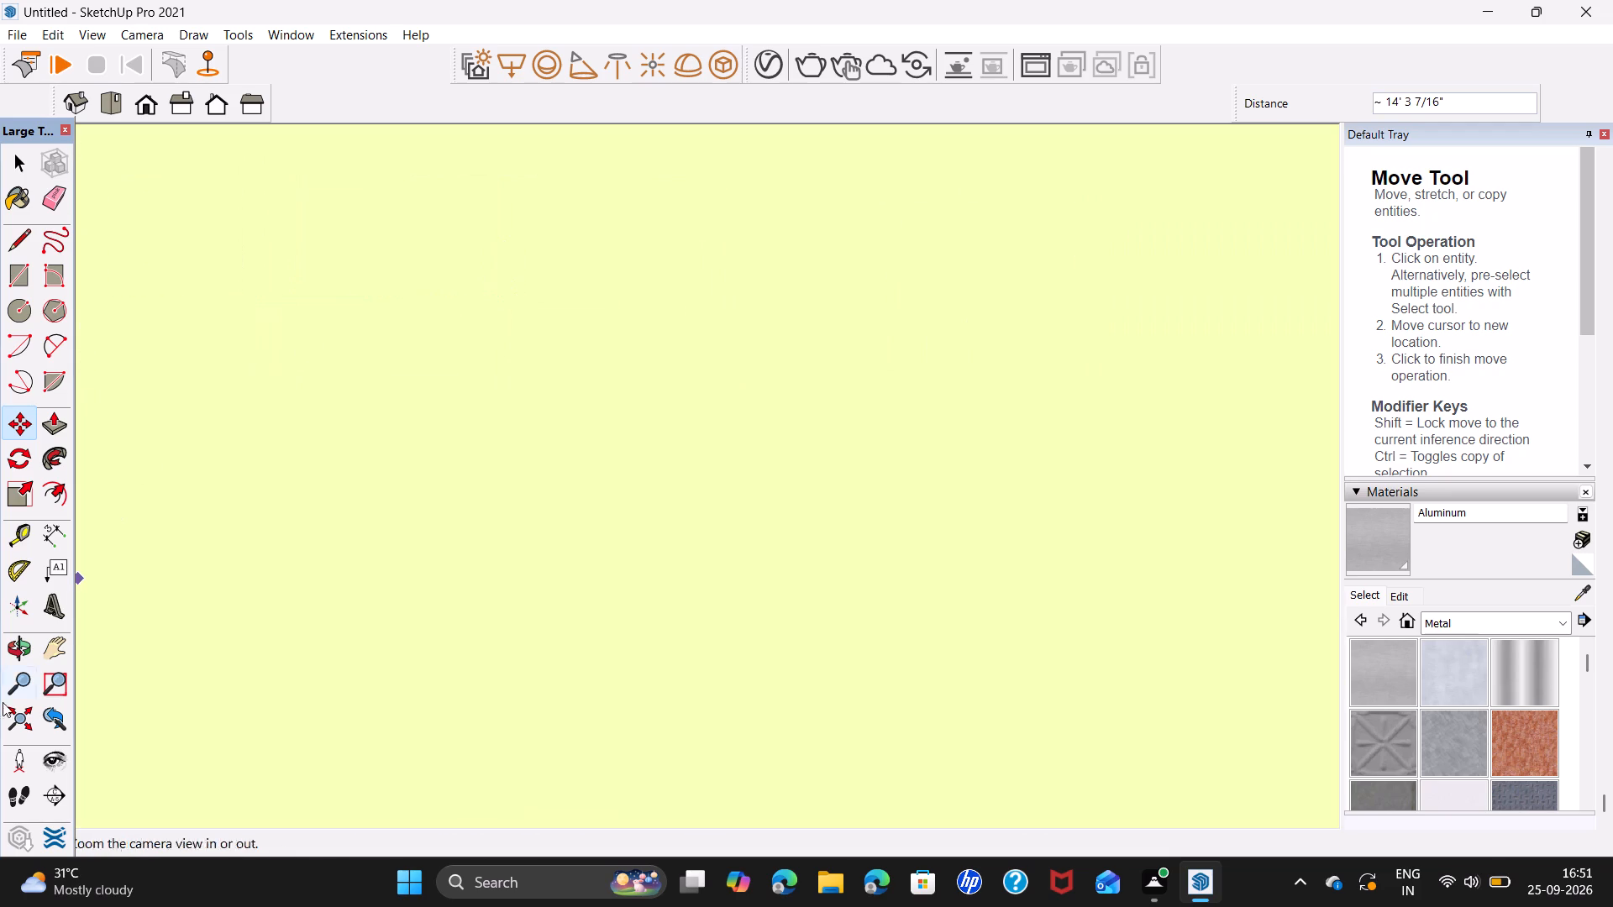
pyautogui.click(0, 726)
pyautogui.click(10, 731)
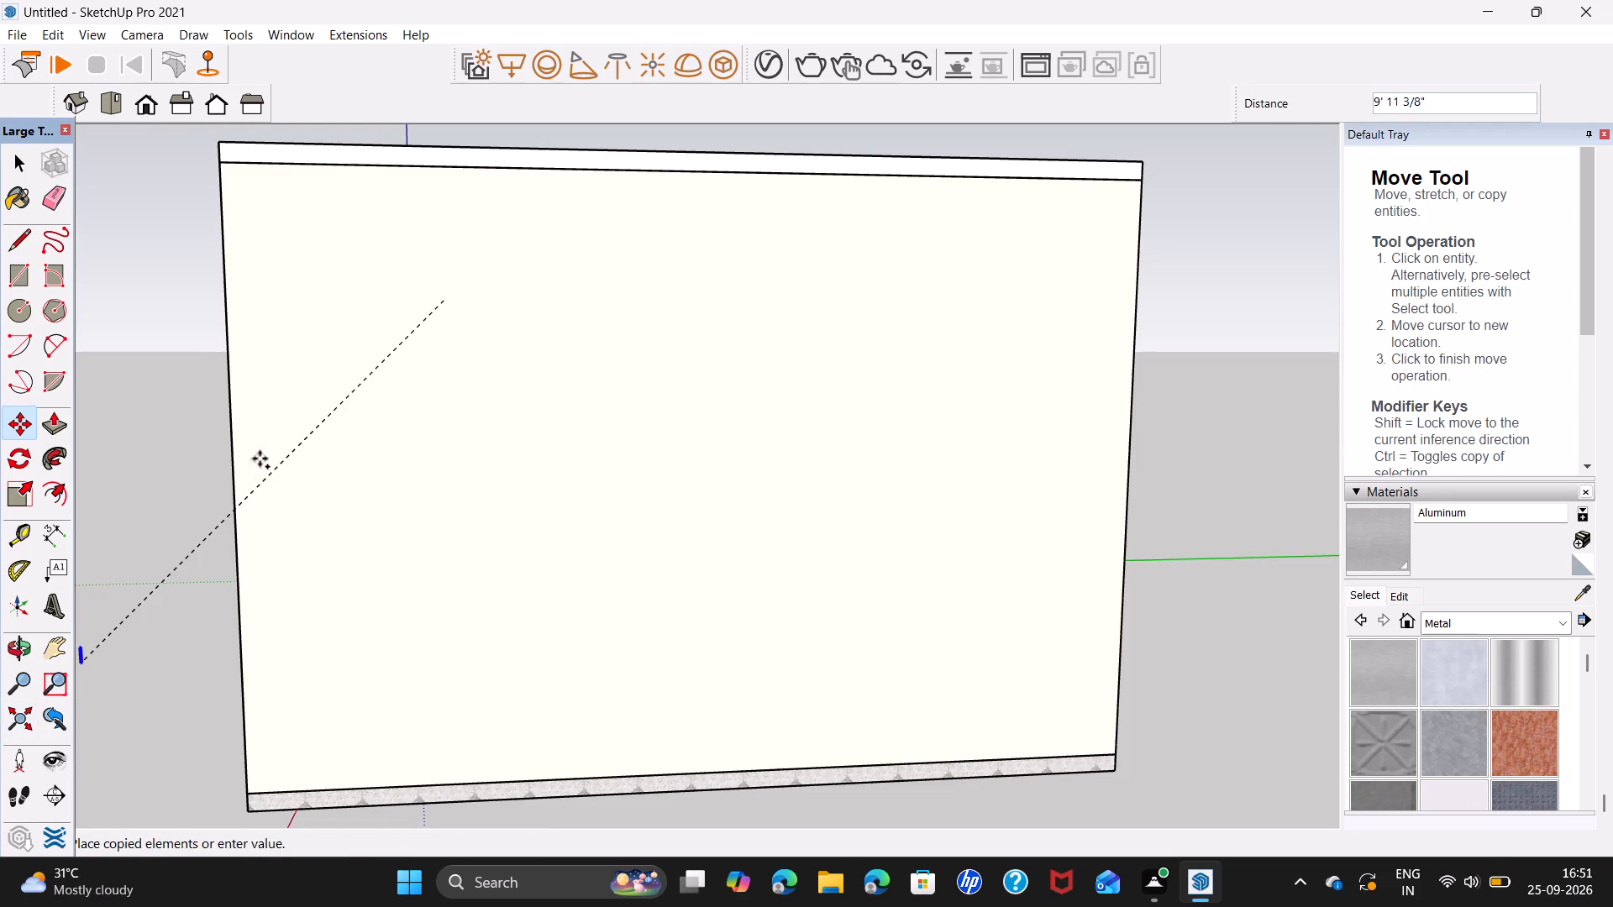
pyautogui.moveTo(299, 414); pyautogui.dragTo(624, 443, button='middle')
pyautogui.scroll(7, 486, 295)
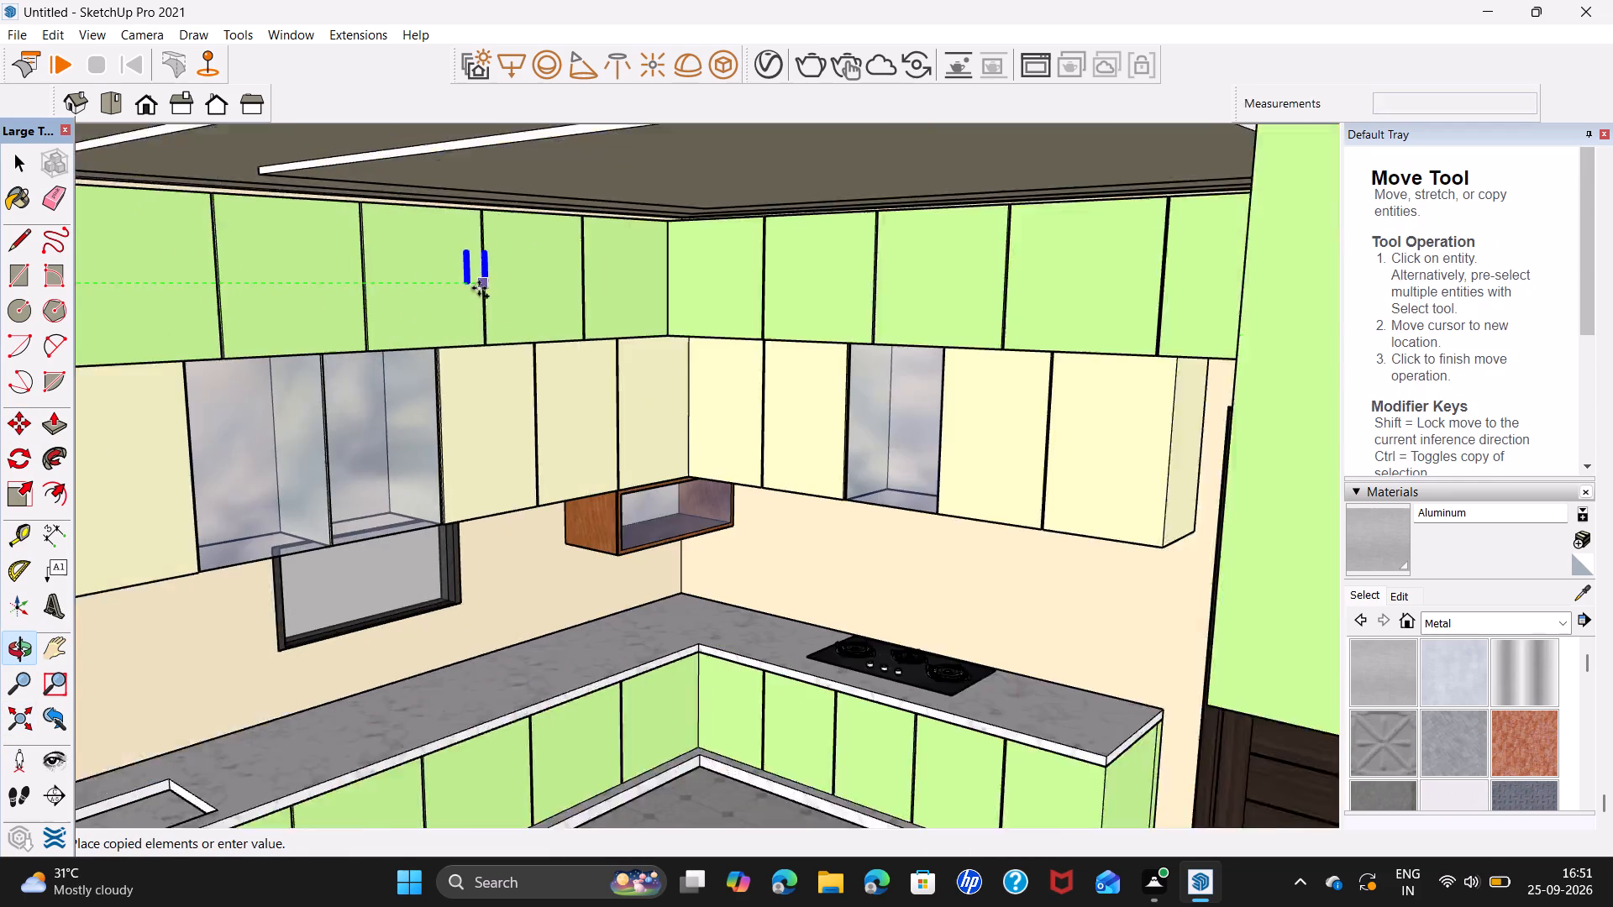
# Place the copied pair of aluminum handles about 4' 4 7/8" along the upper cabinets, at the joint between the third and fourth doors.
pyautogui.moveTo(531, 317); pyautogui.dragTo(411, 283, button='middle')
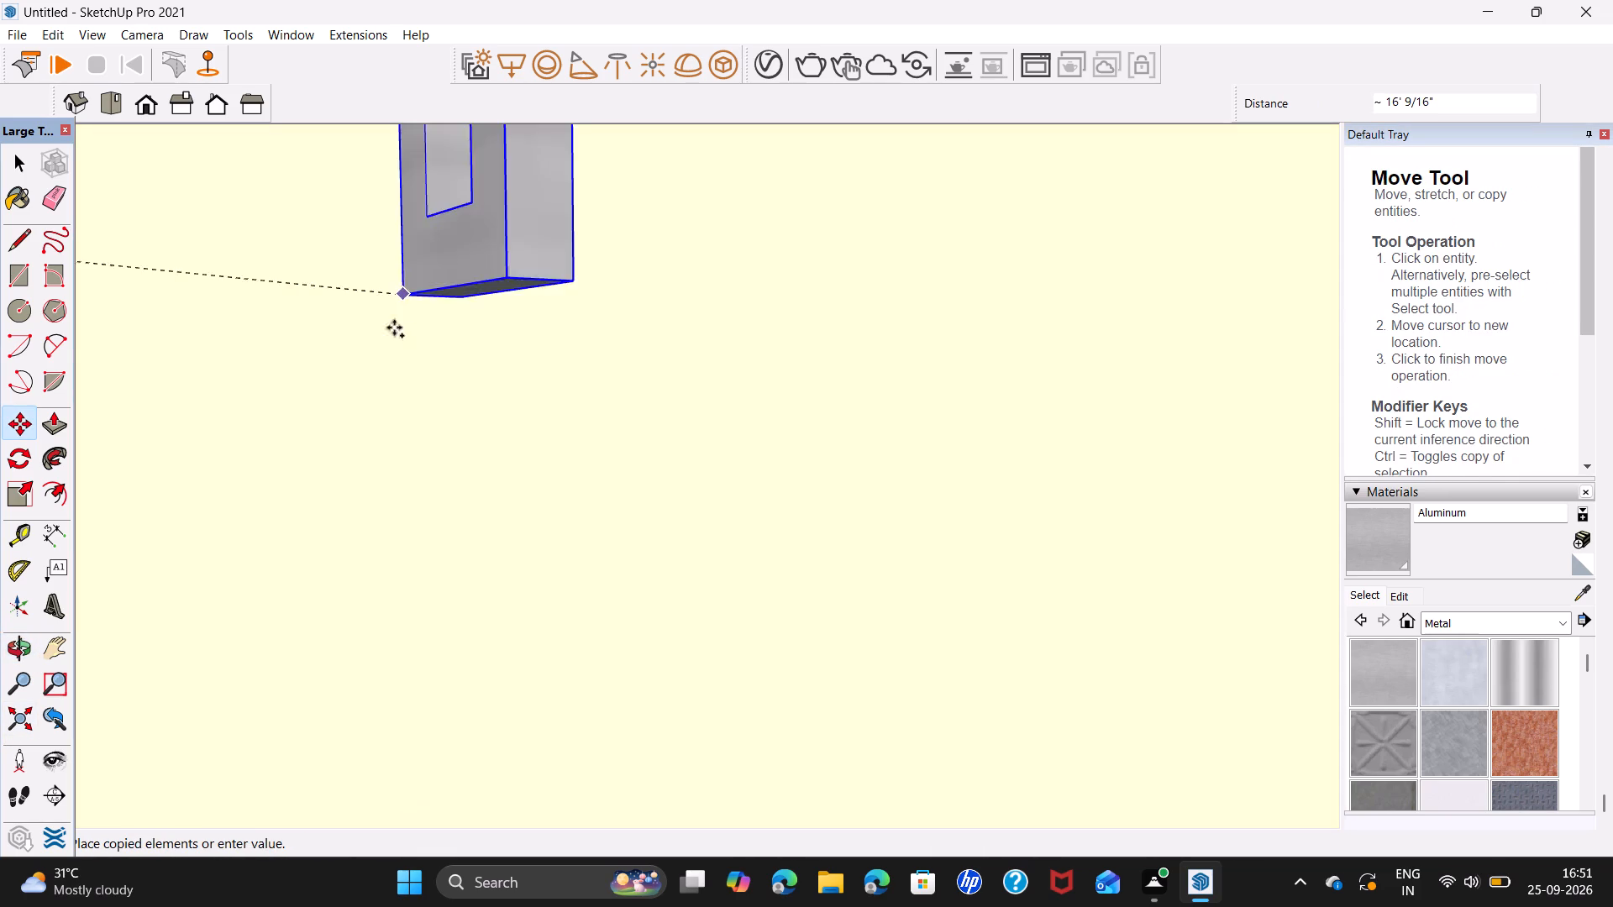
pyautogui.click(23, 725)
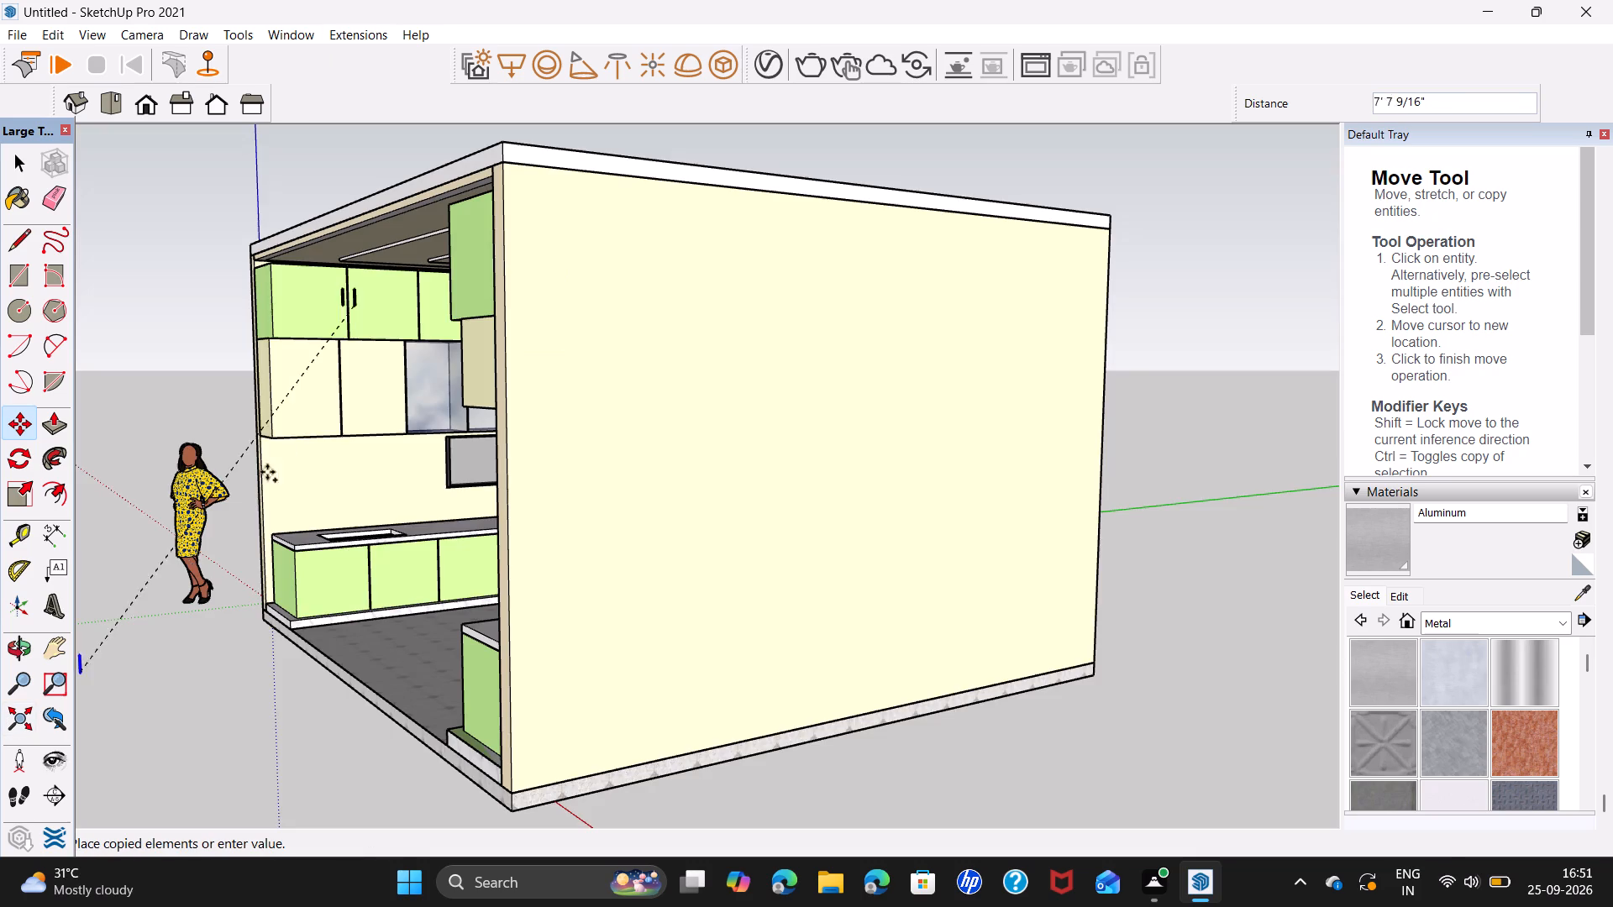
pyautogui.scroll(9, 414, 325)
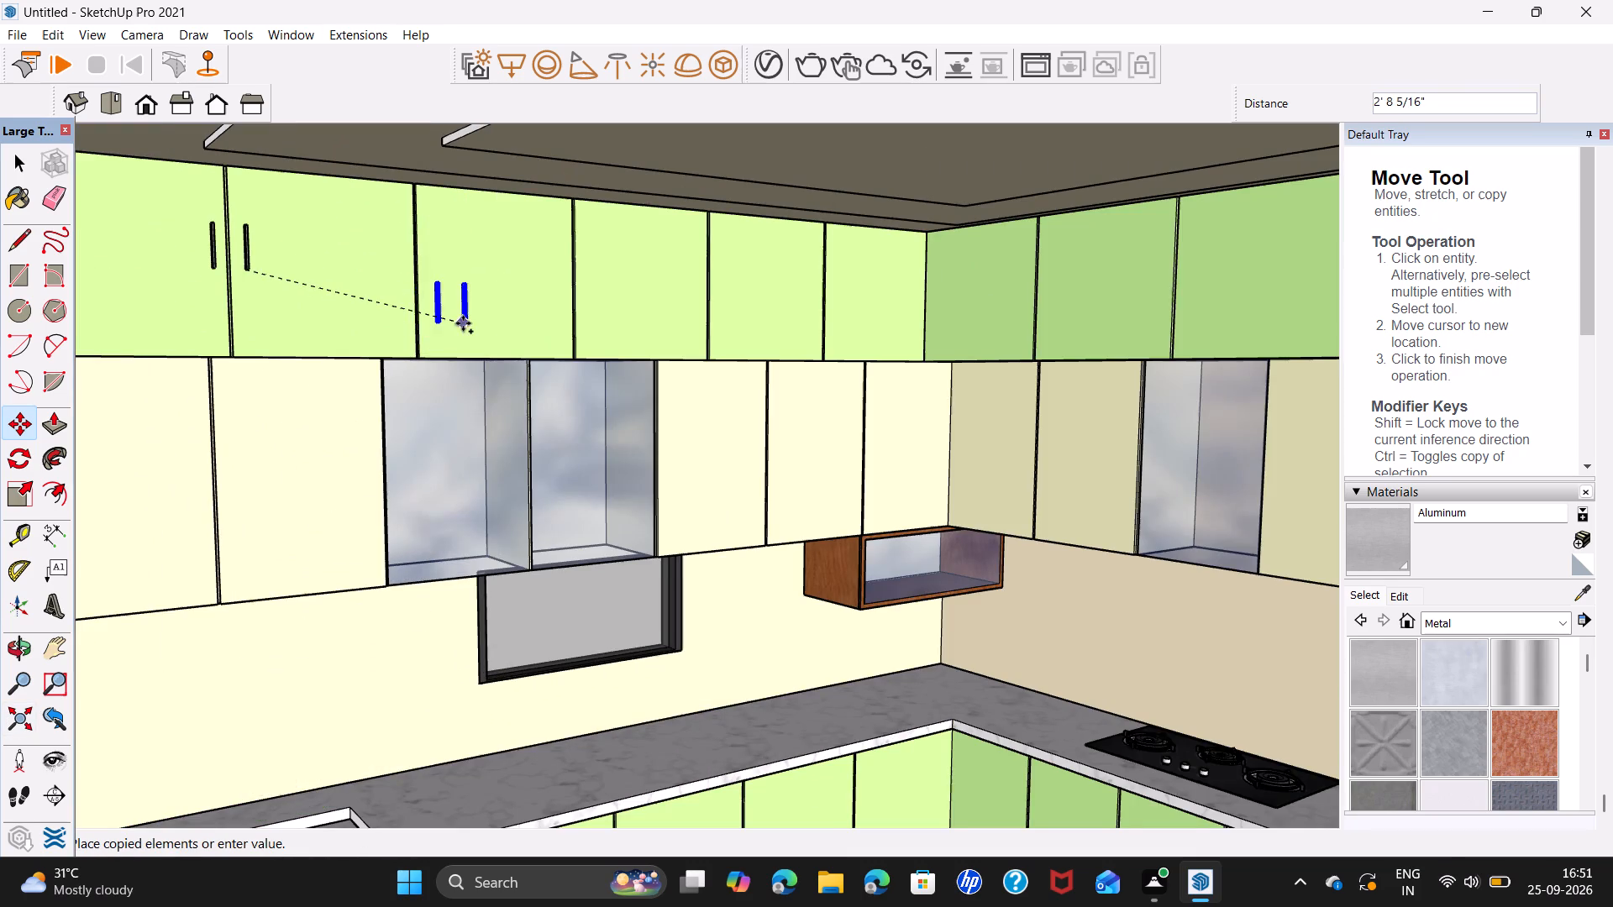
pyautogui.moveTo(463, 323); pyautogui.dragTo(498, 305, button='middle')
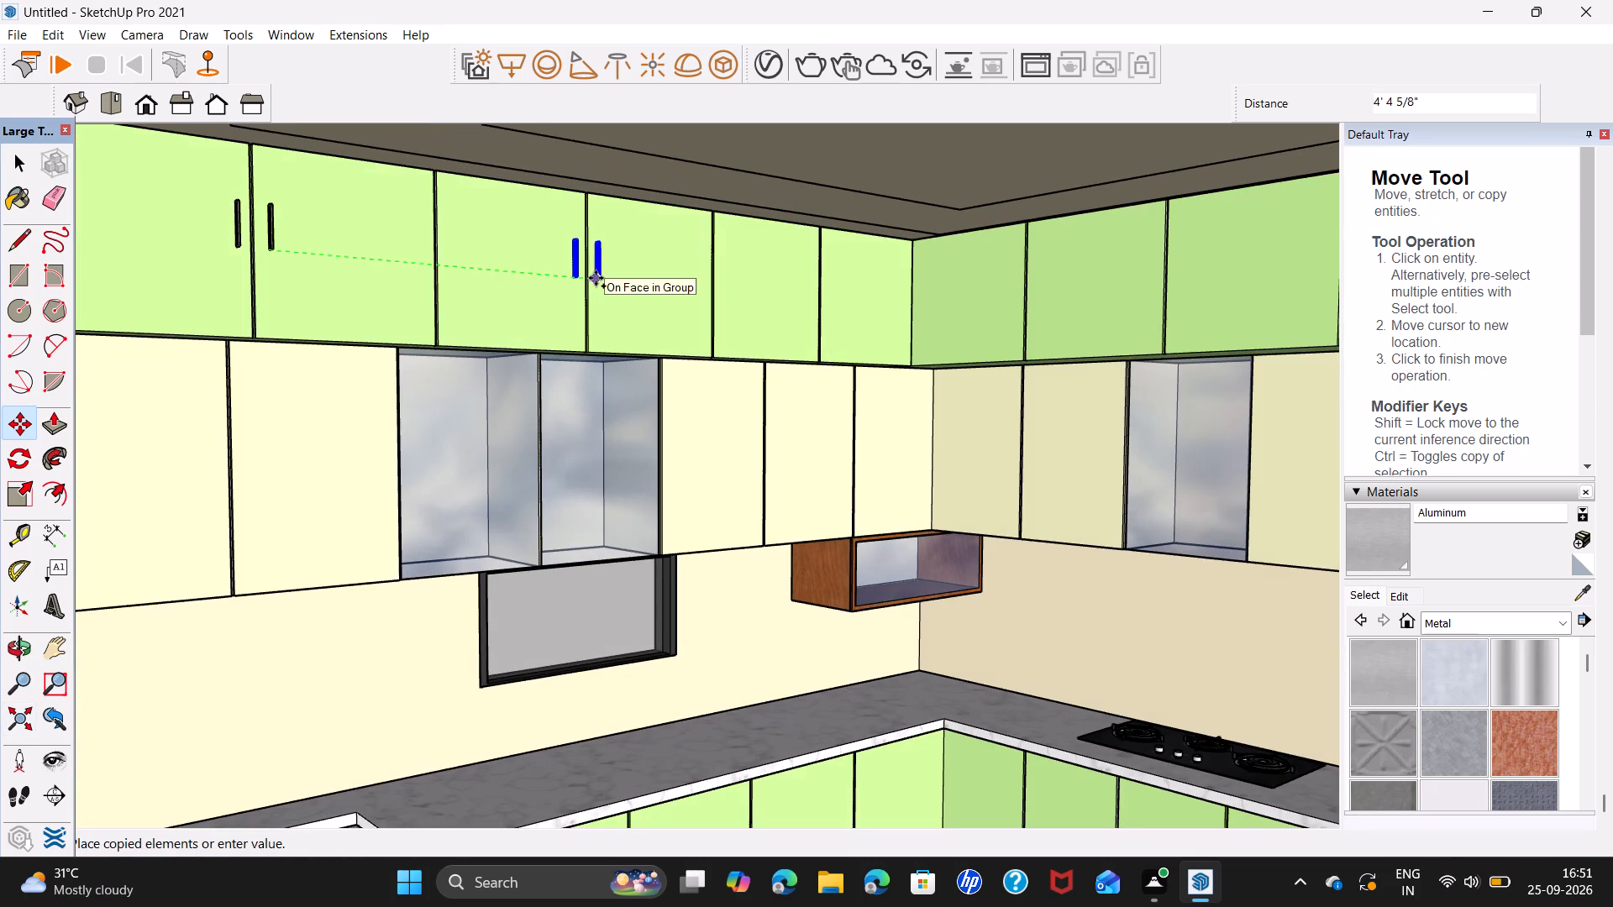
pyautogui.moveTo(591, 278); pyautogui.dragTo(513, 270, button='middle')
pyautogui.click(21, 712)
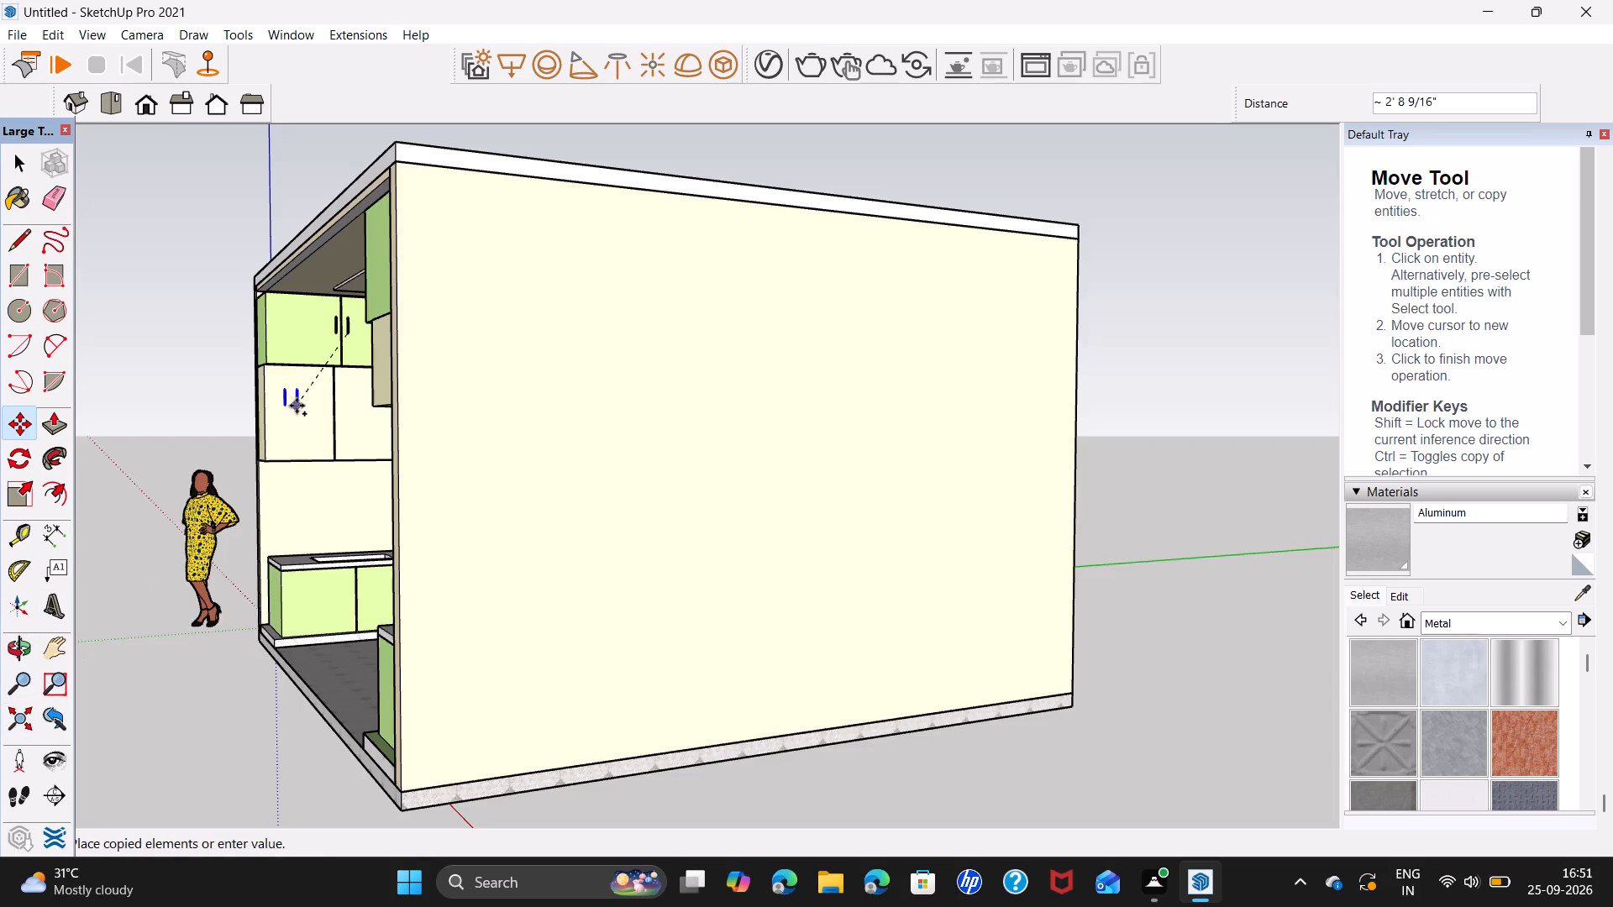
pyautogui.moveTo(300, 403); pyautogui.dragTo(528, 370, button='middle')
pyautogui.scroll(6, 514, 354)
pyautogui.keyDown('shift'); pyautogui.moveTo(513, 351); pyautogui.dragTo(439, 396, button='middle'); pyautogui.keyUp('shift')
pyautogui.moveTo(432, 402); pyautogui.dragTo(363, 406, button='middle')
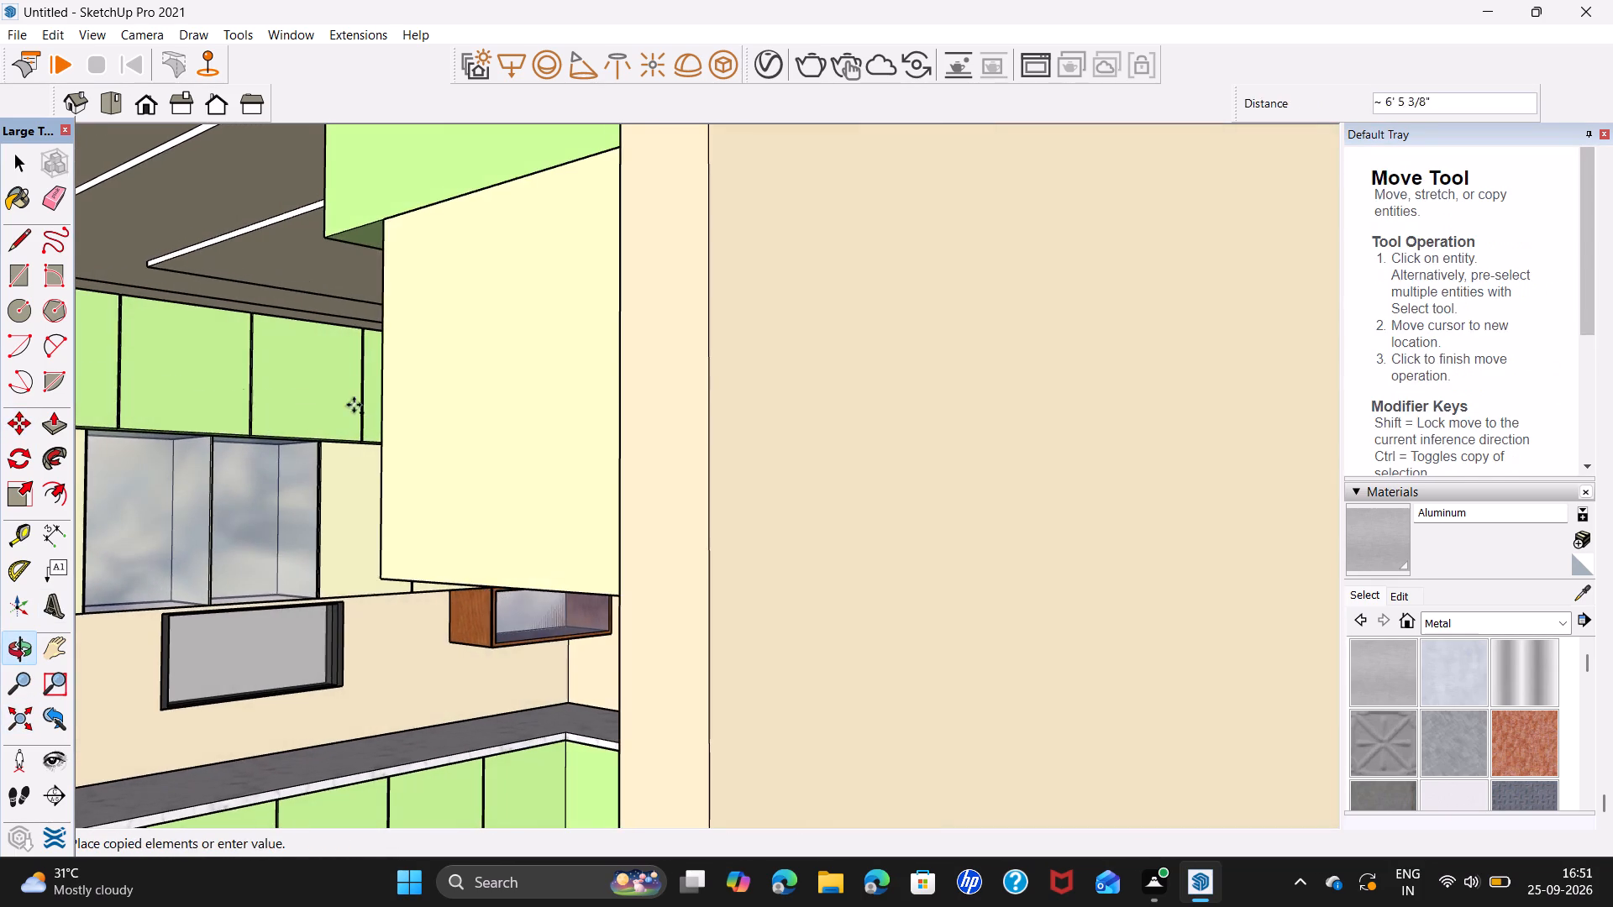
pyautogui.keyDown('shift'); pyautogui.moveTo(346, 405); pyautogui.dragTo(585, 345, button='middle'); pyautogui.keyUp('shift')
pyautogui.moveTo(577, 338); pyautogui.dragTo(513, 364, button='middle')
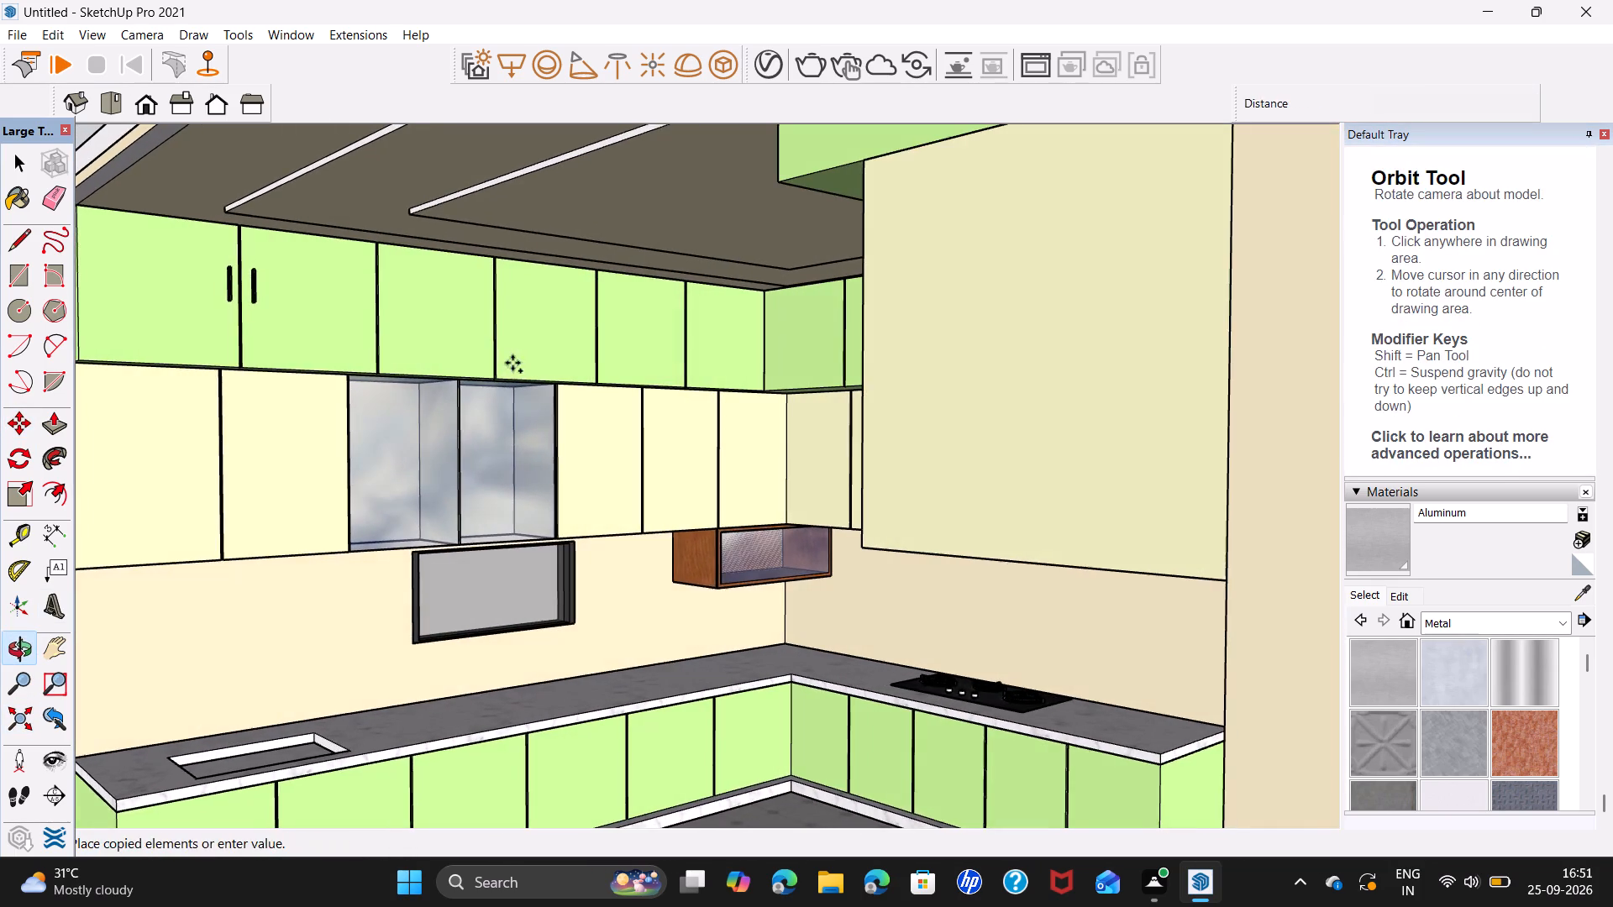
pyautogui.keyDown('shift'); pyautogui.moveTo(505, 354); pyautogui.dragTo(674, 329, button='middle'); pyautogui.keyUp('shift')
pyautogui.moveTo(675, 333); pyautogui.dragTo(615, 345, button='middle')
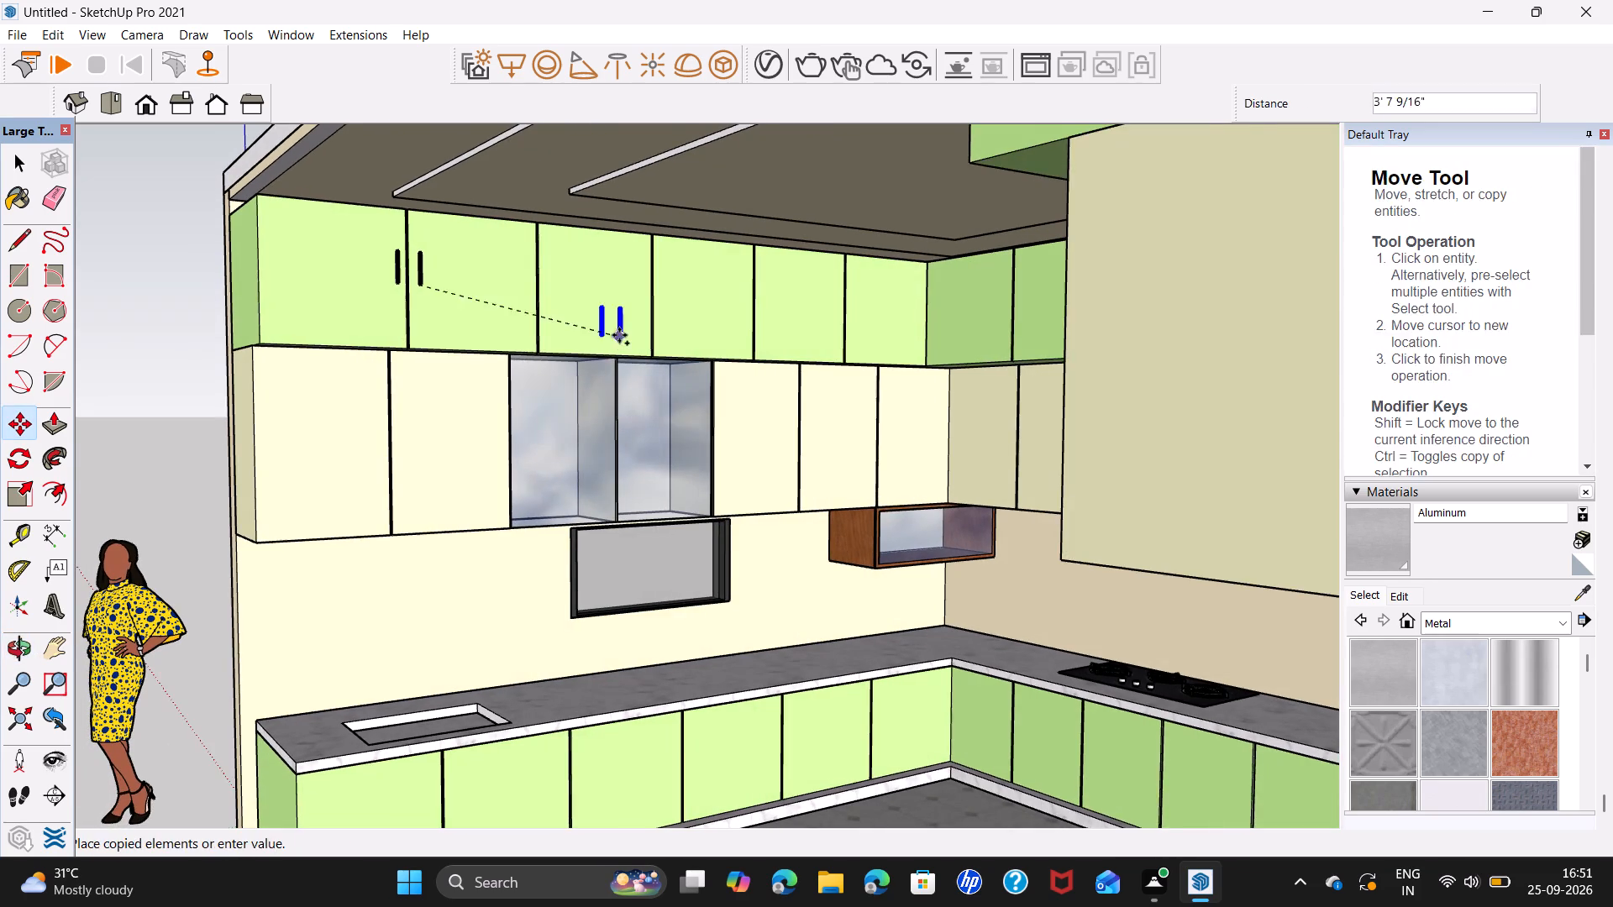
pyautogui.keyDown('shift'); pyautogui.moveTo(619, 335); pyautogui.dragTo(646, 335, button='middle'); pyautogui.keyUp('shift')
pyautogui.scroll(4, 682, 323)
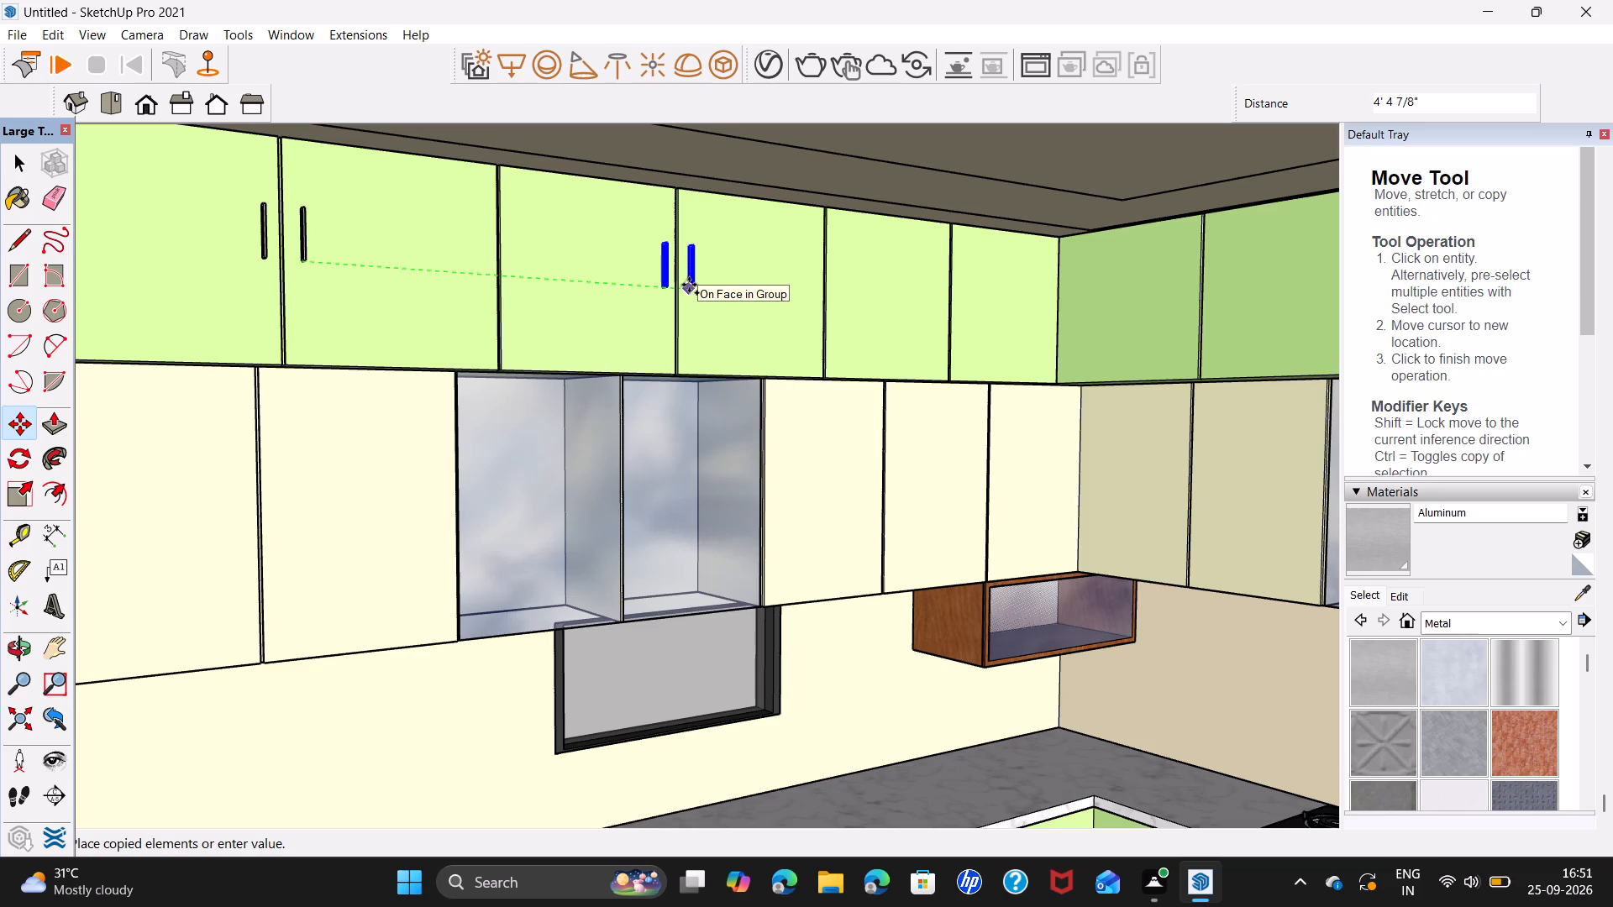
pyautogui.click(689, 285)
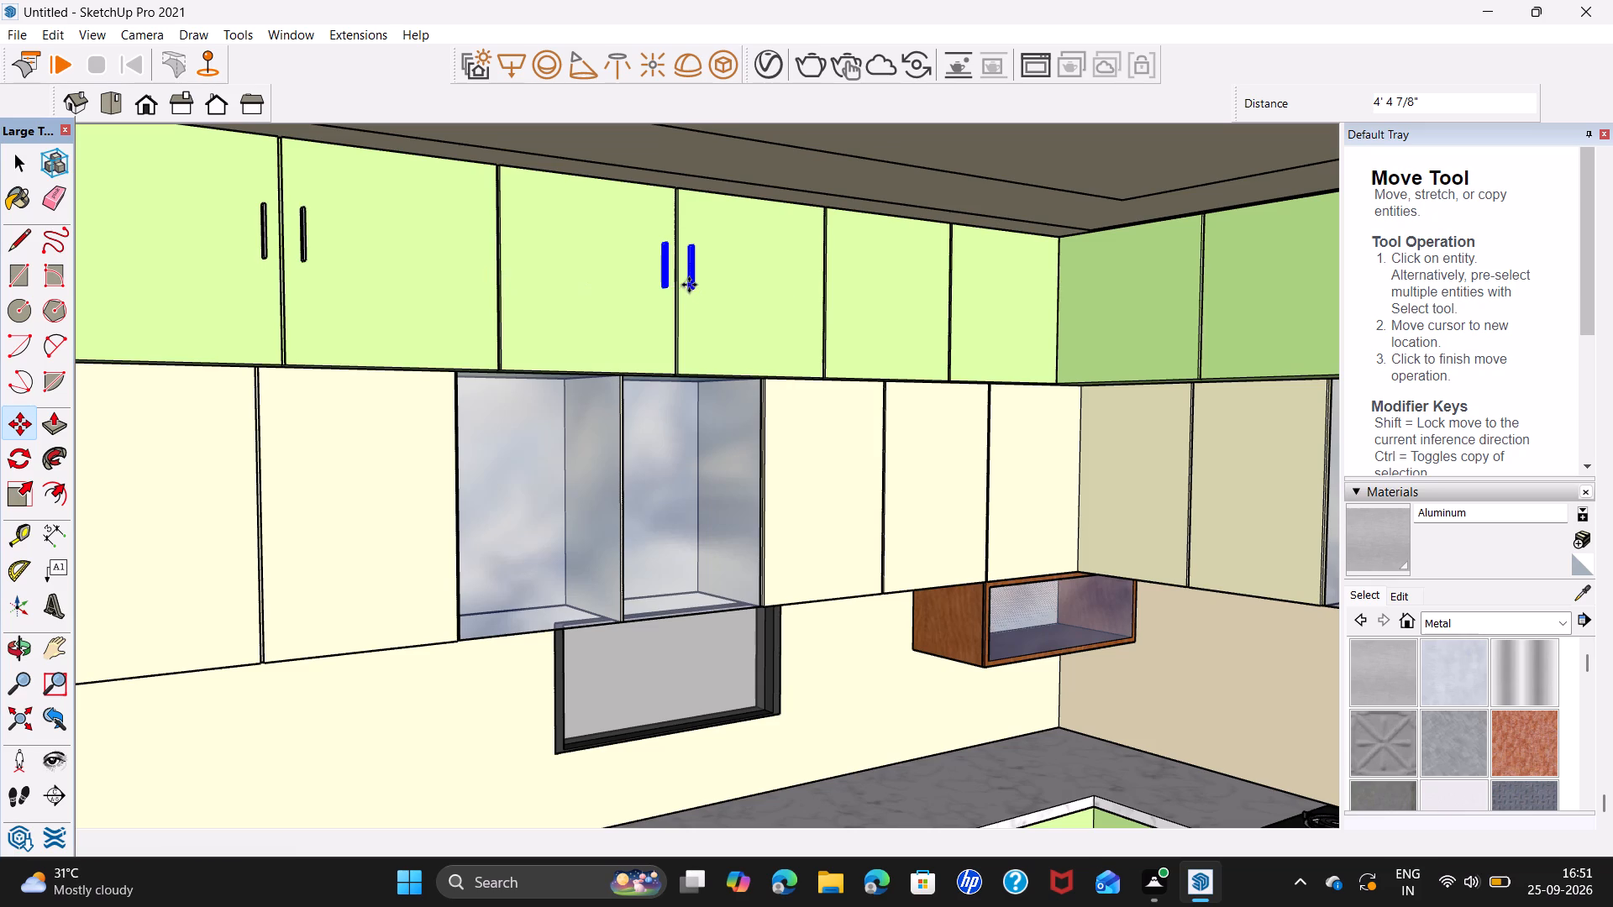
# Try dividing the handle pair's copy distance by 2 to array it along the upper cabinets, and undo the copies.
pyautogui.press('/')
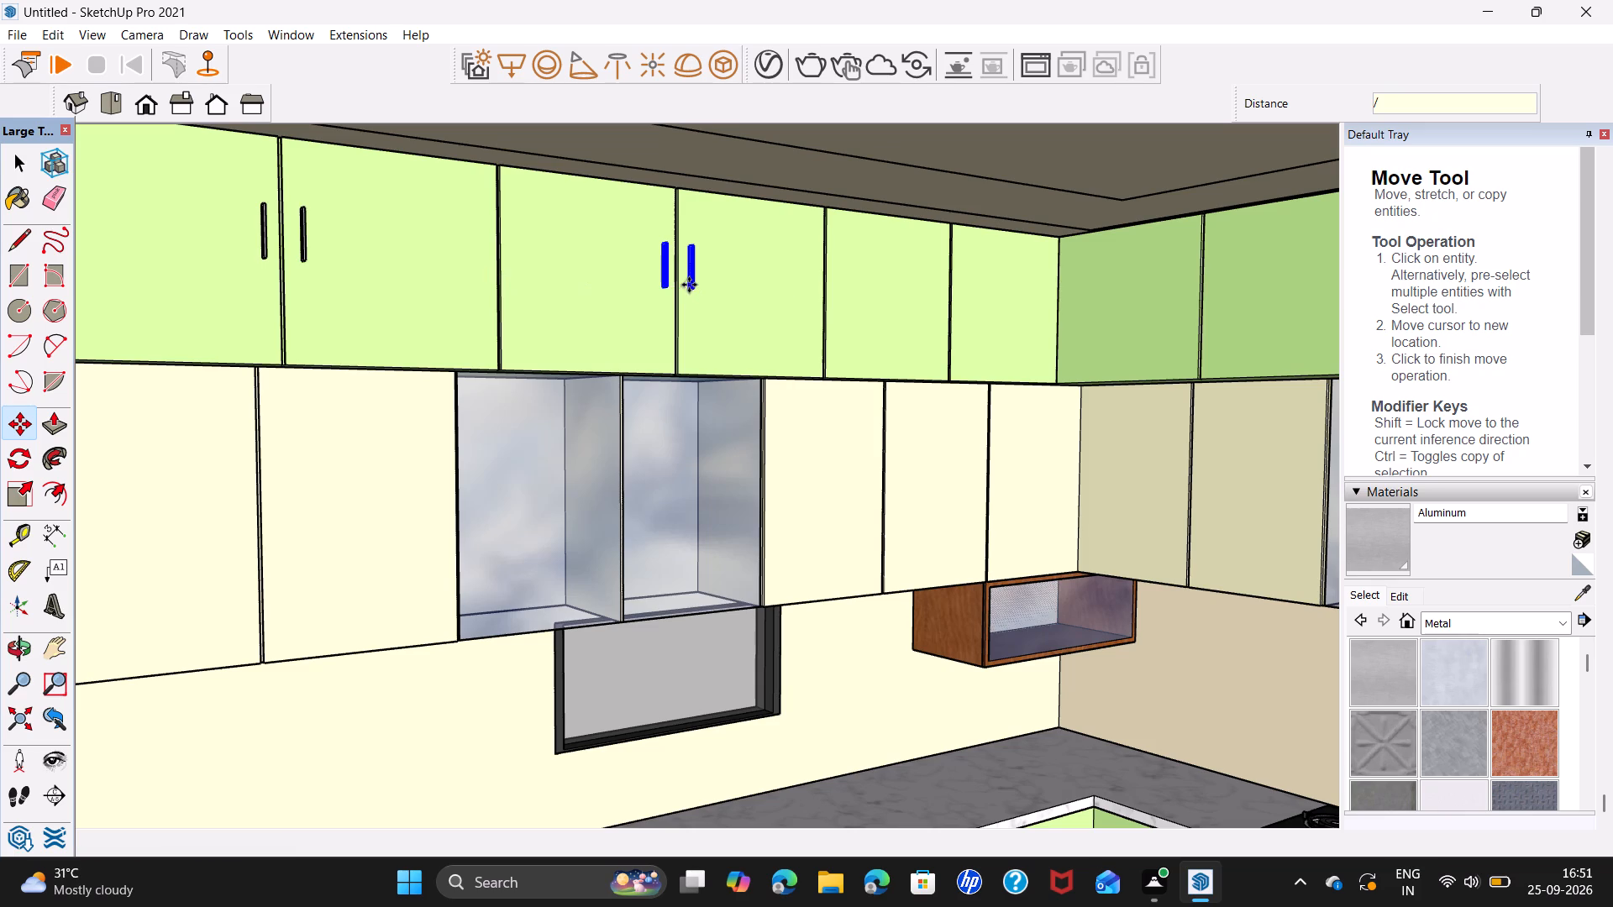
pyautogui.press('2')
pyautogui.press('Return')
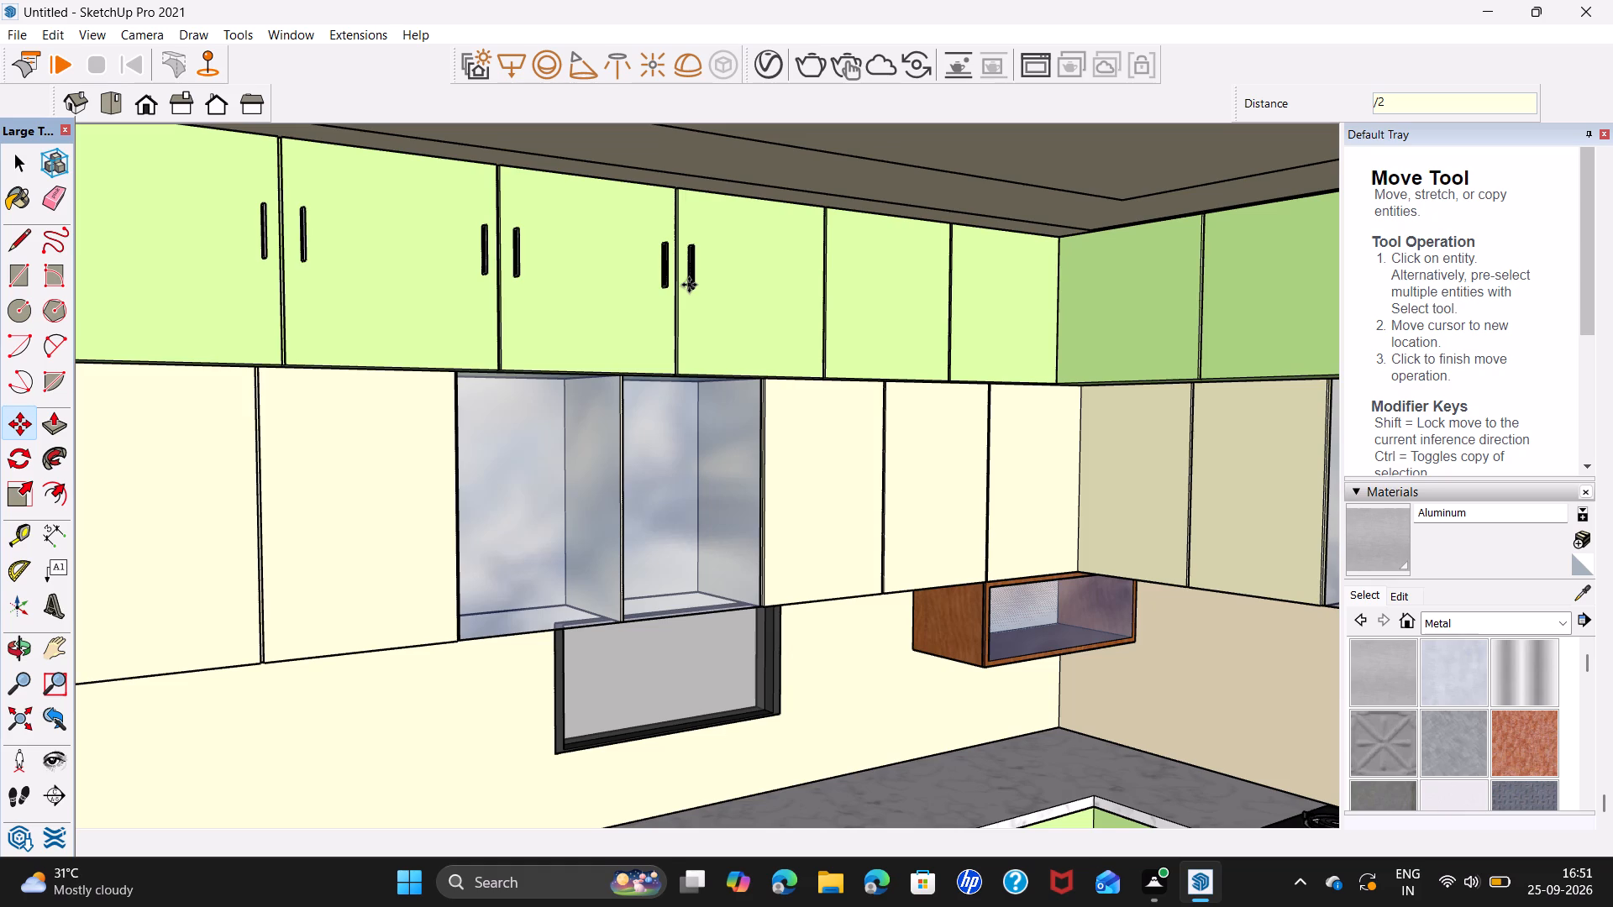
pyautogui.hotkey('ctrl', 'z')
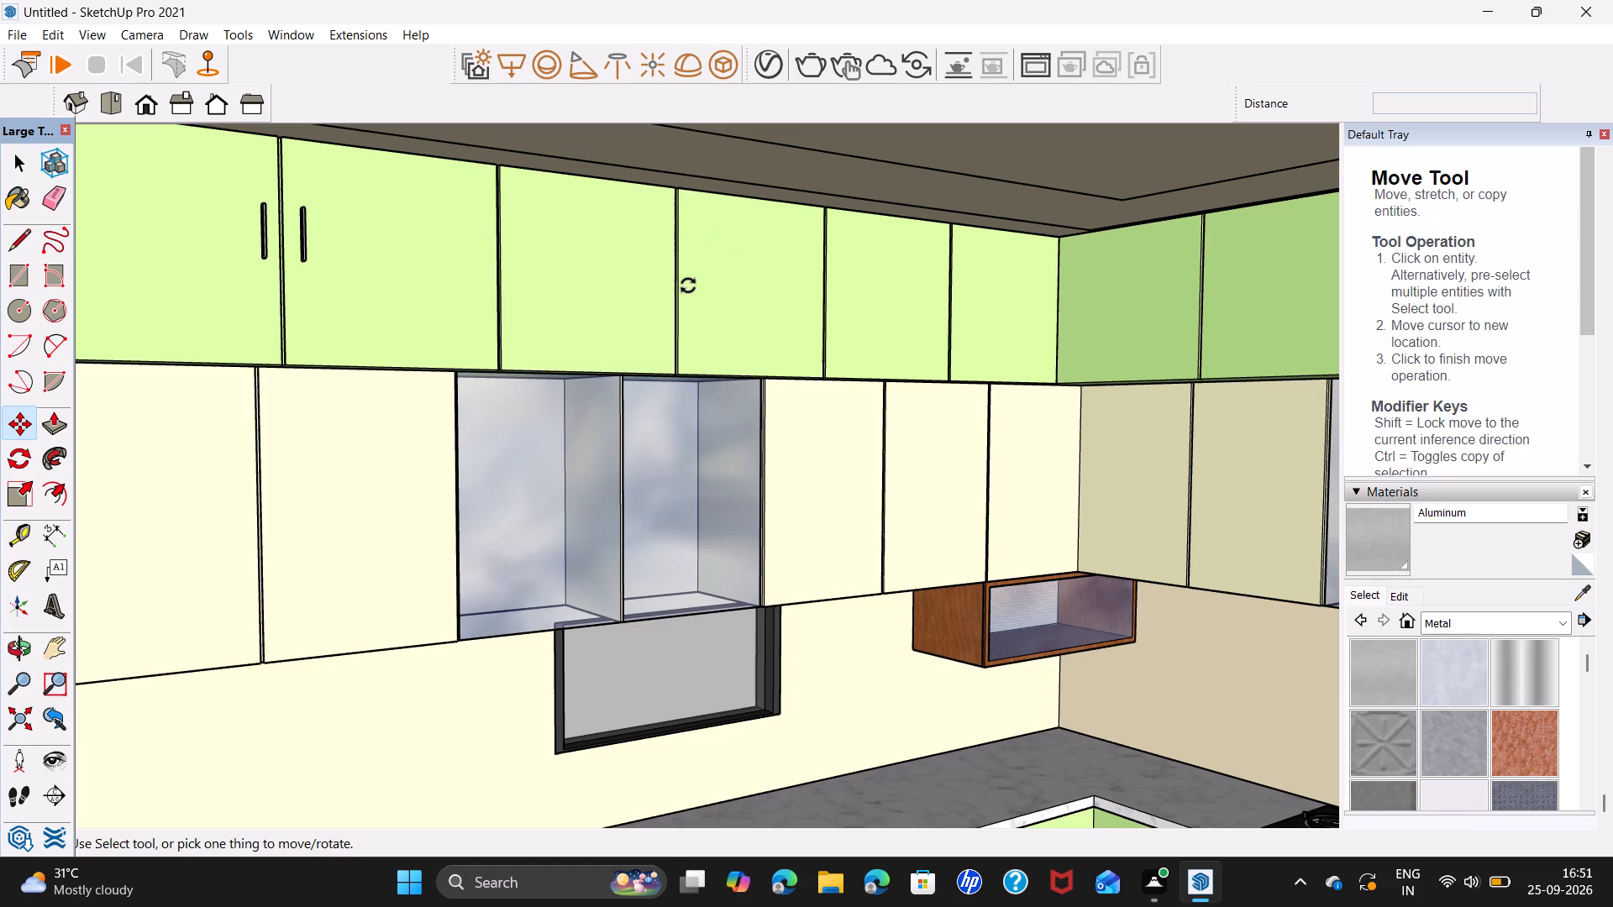
# Copy both aluminum handles about 4' 4 7/16" along the upper cabinets to the third and fourth doors' joint, repeating the copy 2 times at that spacing.
pyautogui.press('space')
pyautogui.click(302, 248)
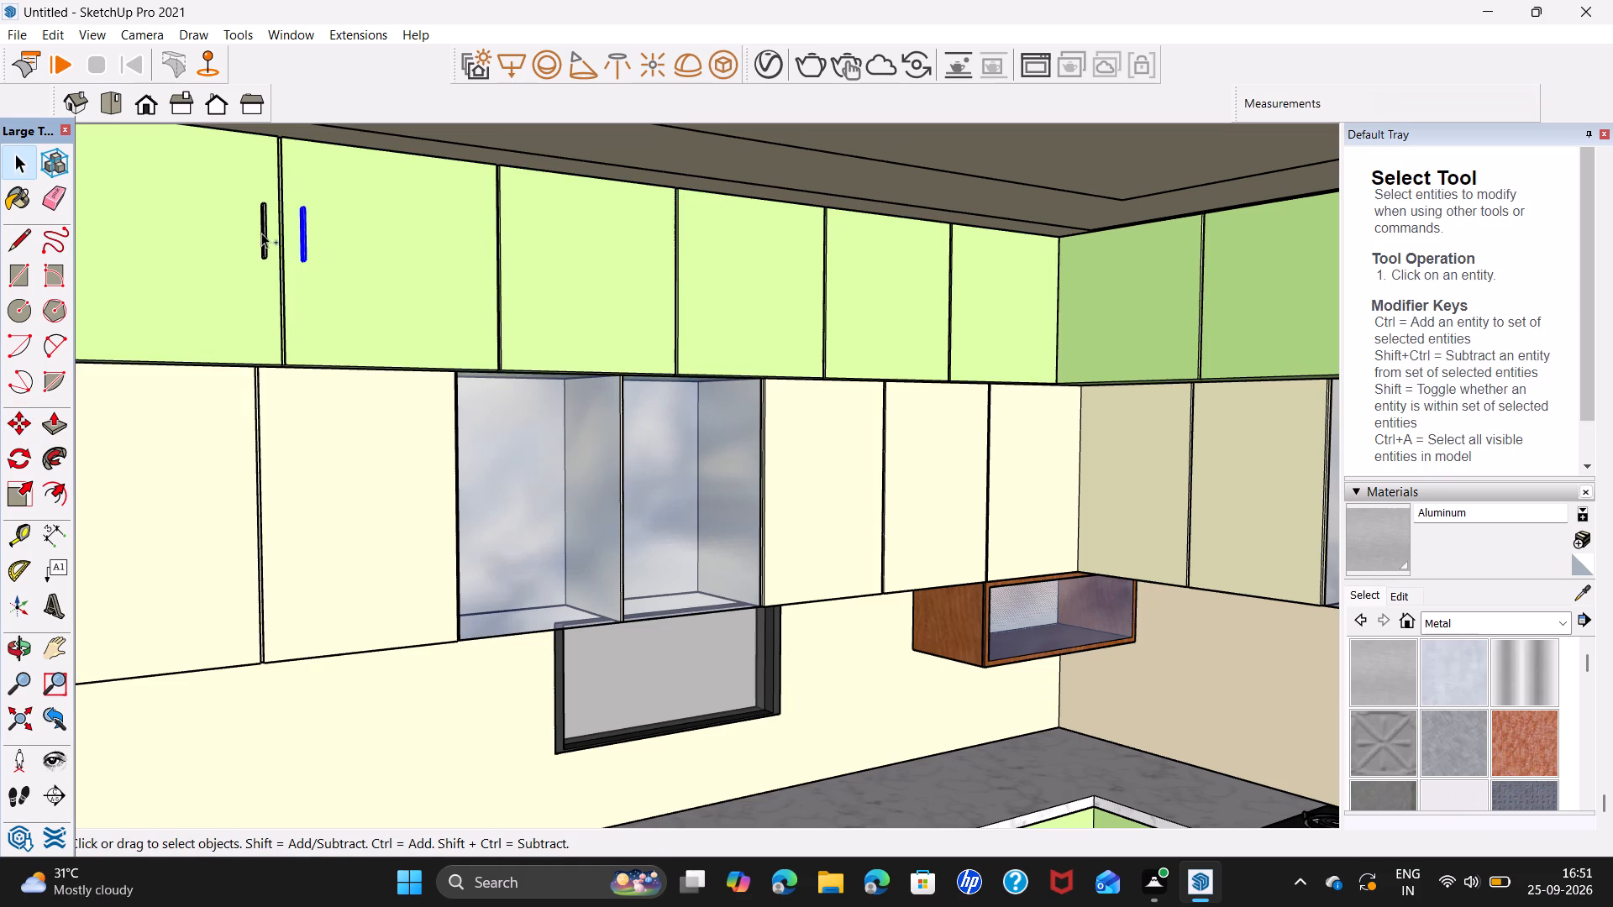
pyautogui.keyDown('ctrl'); pyautogui.click(261, 236); pyautogui.keyUp('ctrl')
pyautogui.press('m')
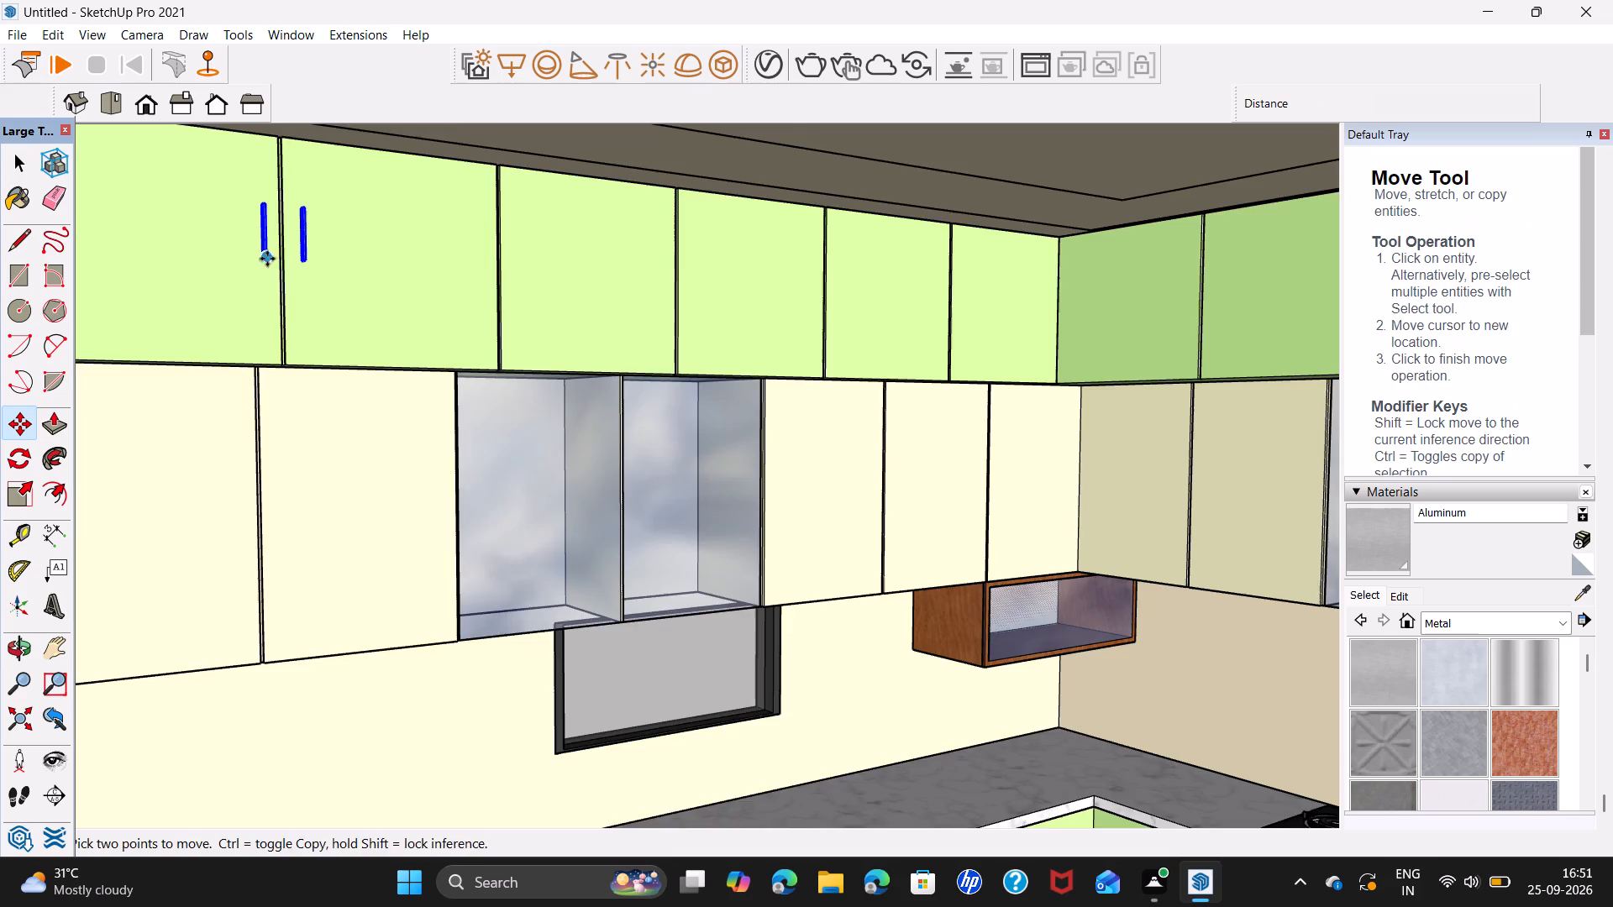
pyautogui.scroll(20, 257, 254)
pyautogui.scroll(3, 257, 254)
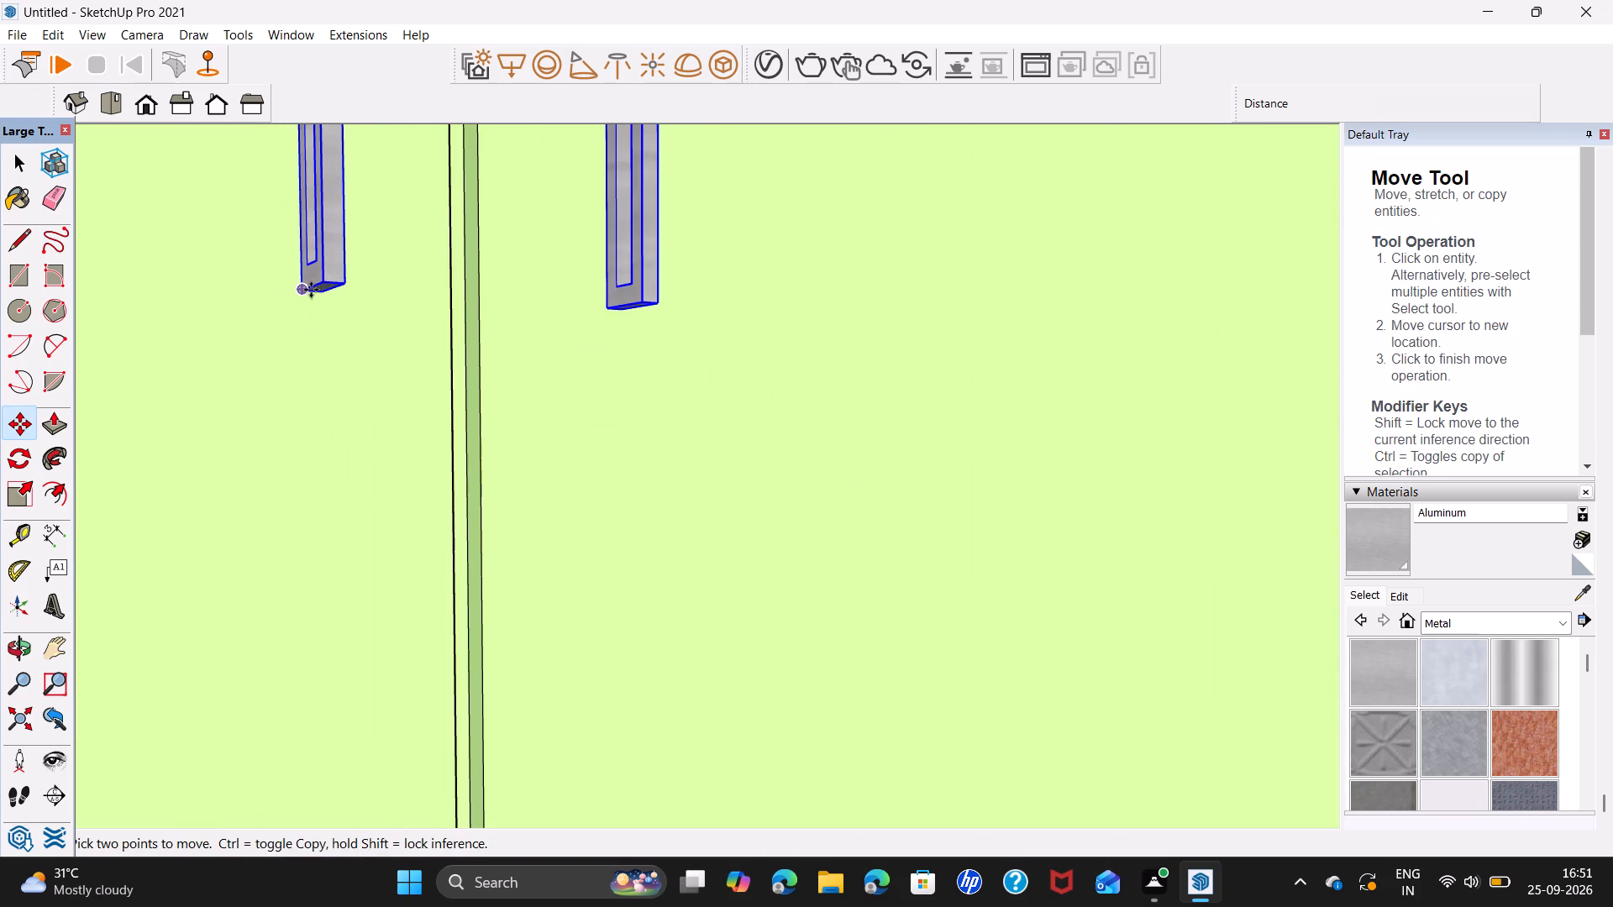
pyautogui.click(303, 286)
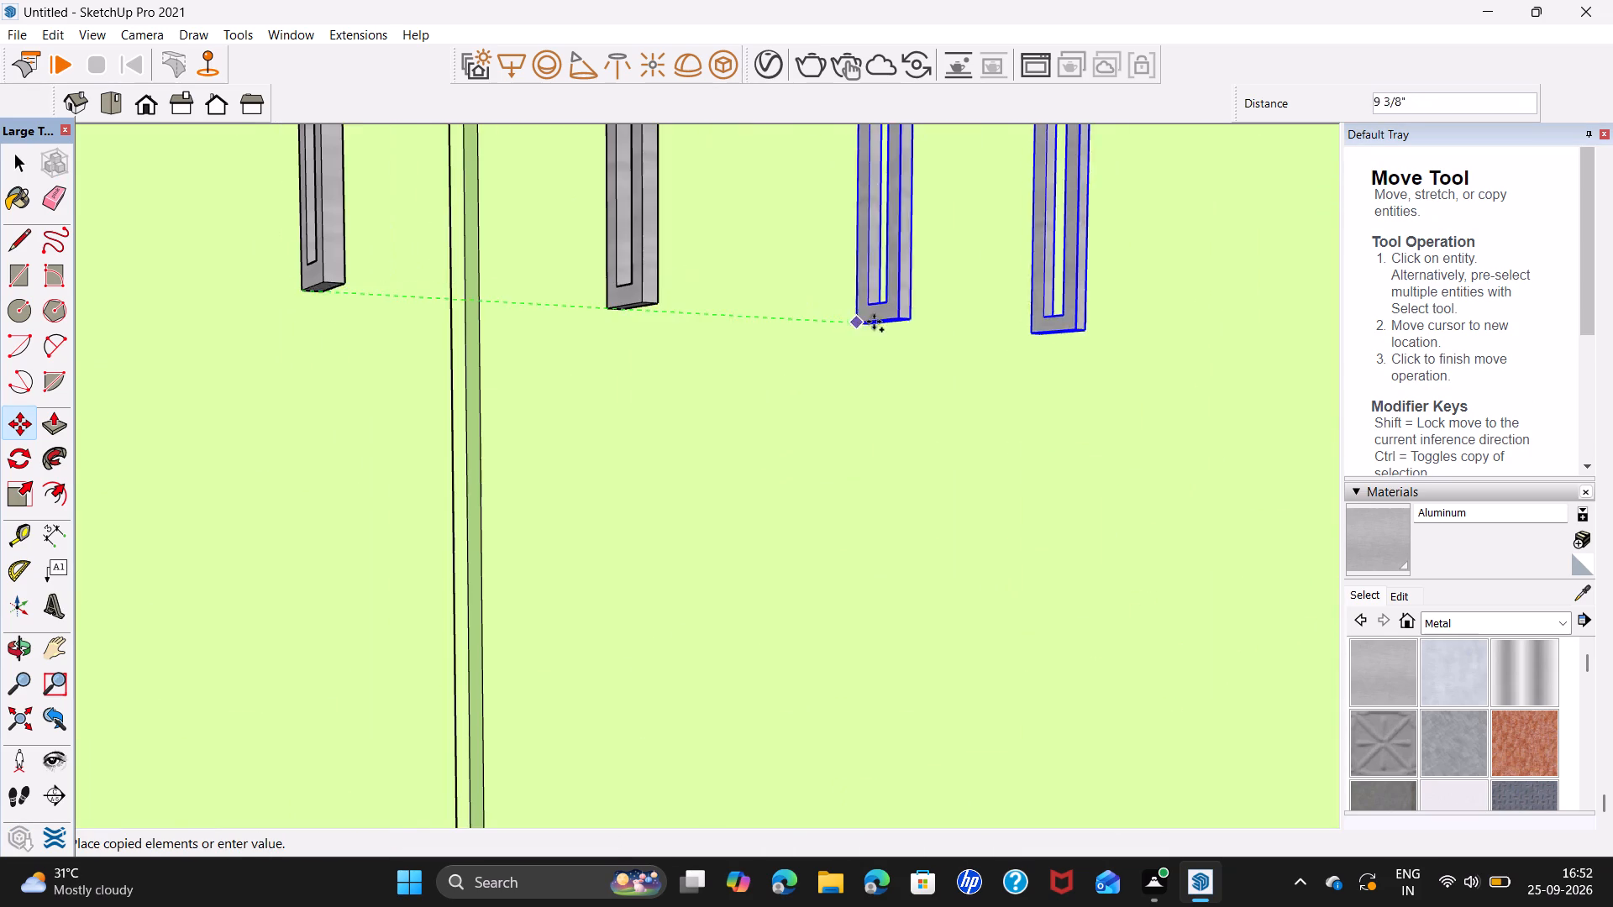
pyautogui.scroll(-13, 877, 337)
pyautogui.moveTo(1041, 314); pyautogui.dragTo(497, 312, button='middle')
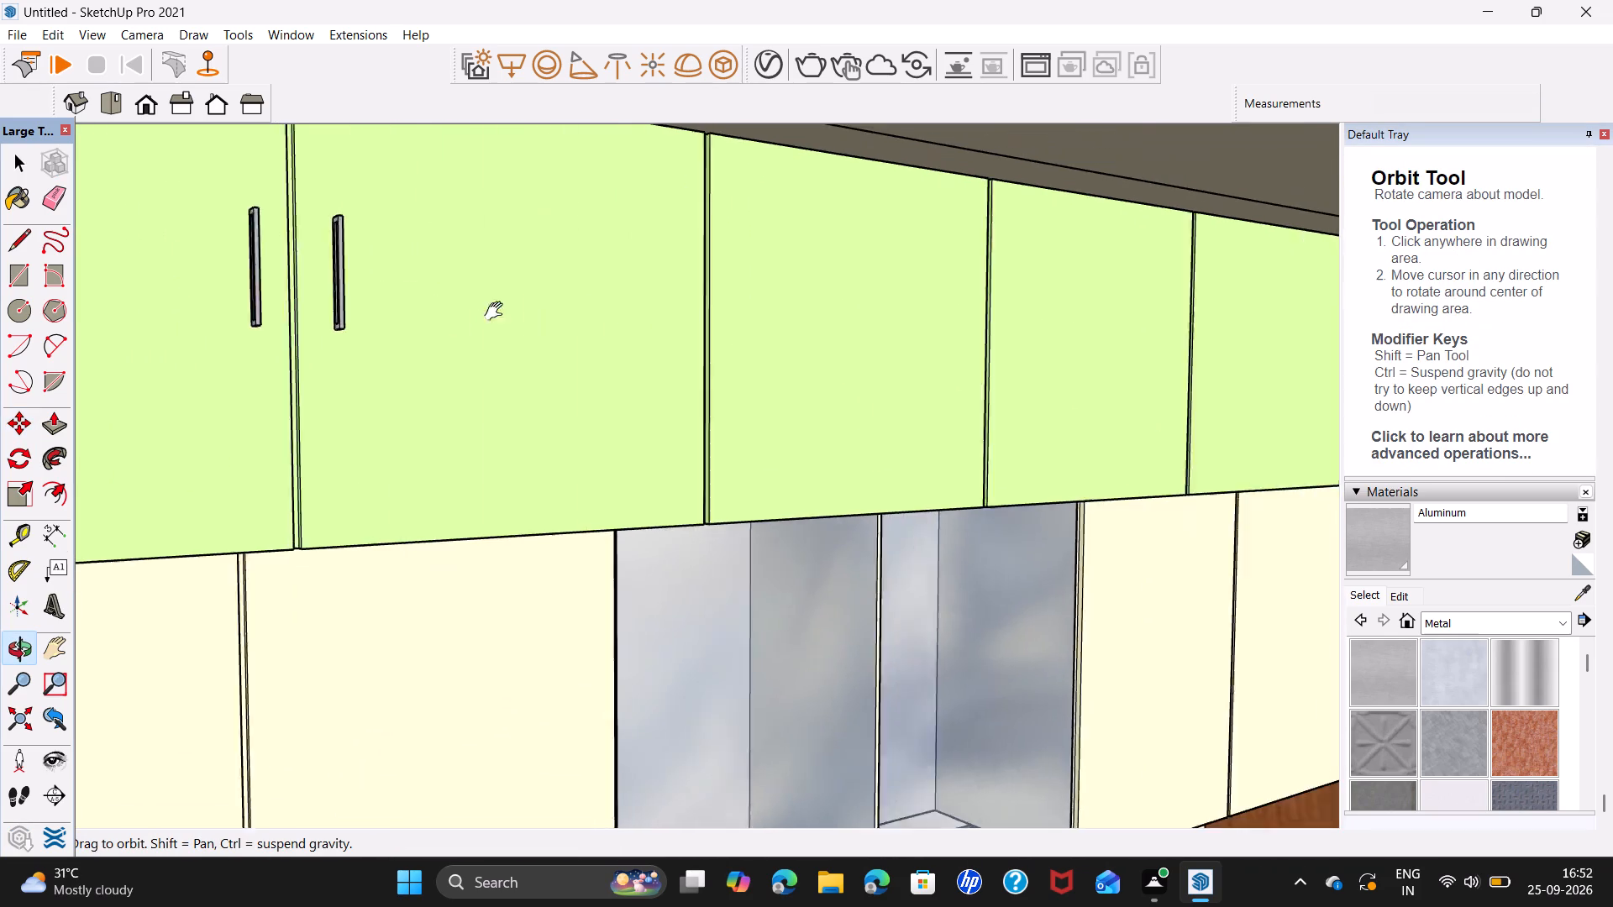
pyautogui.moveTo(497, 312); pyautogui.dragTo(277, 293, button='middle')
pyautogui.scroll(-5, 423, 328)
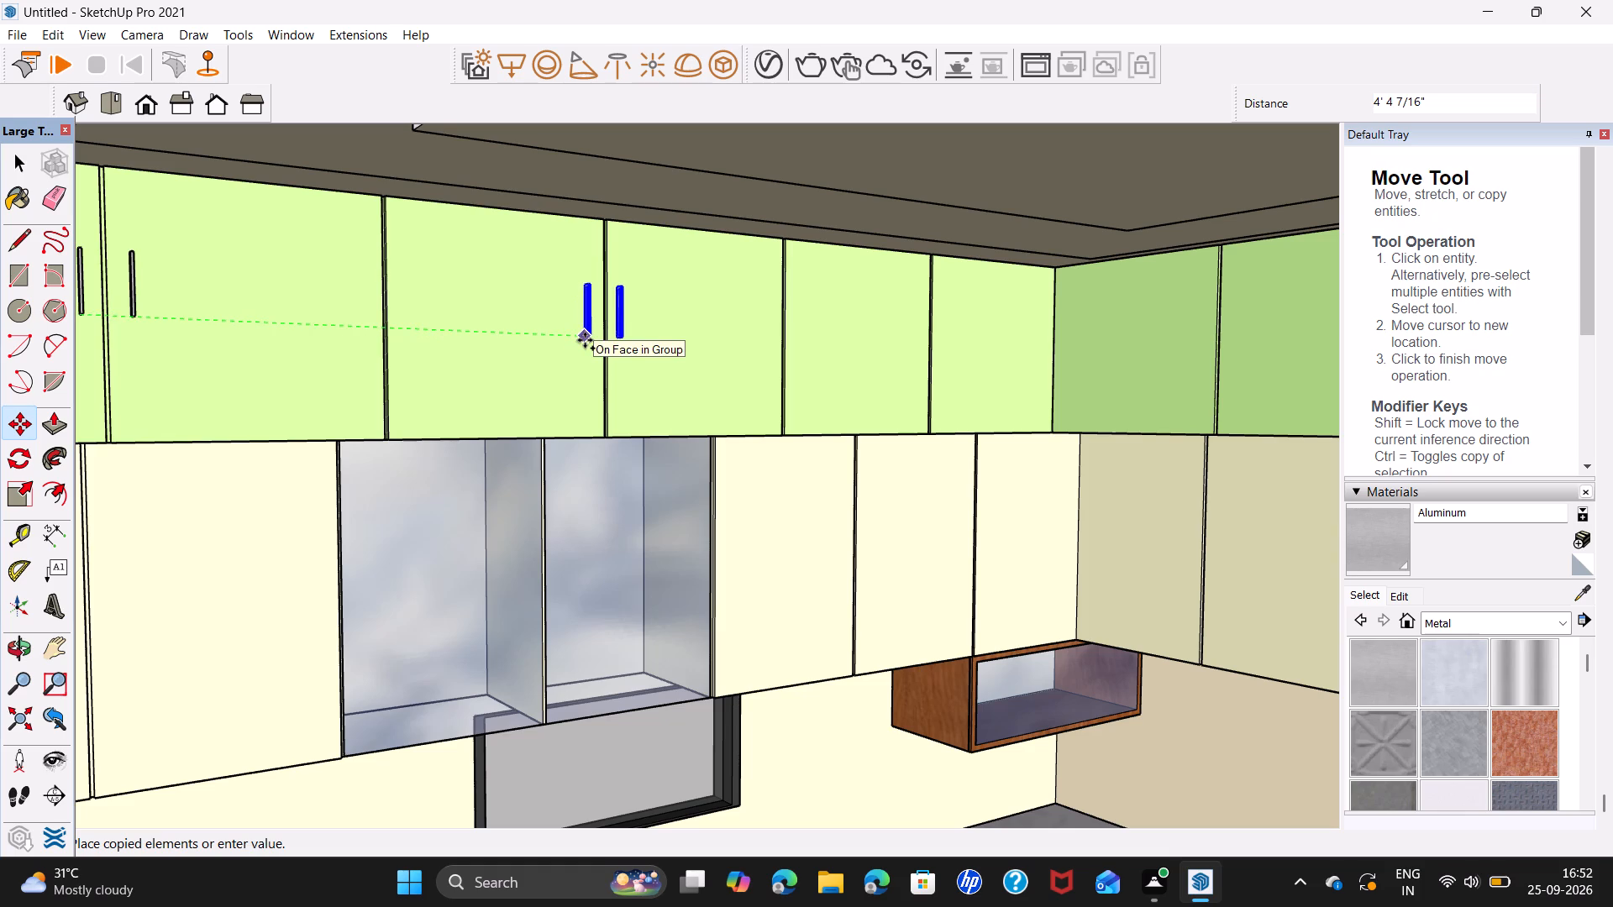
pyautogui.click(585, 340)
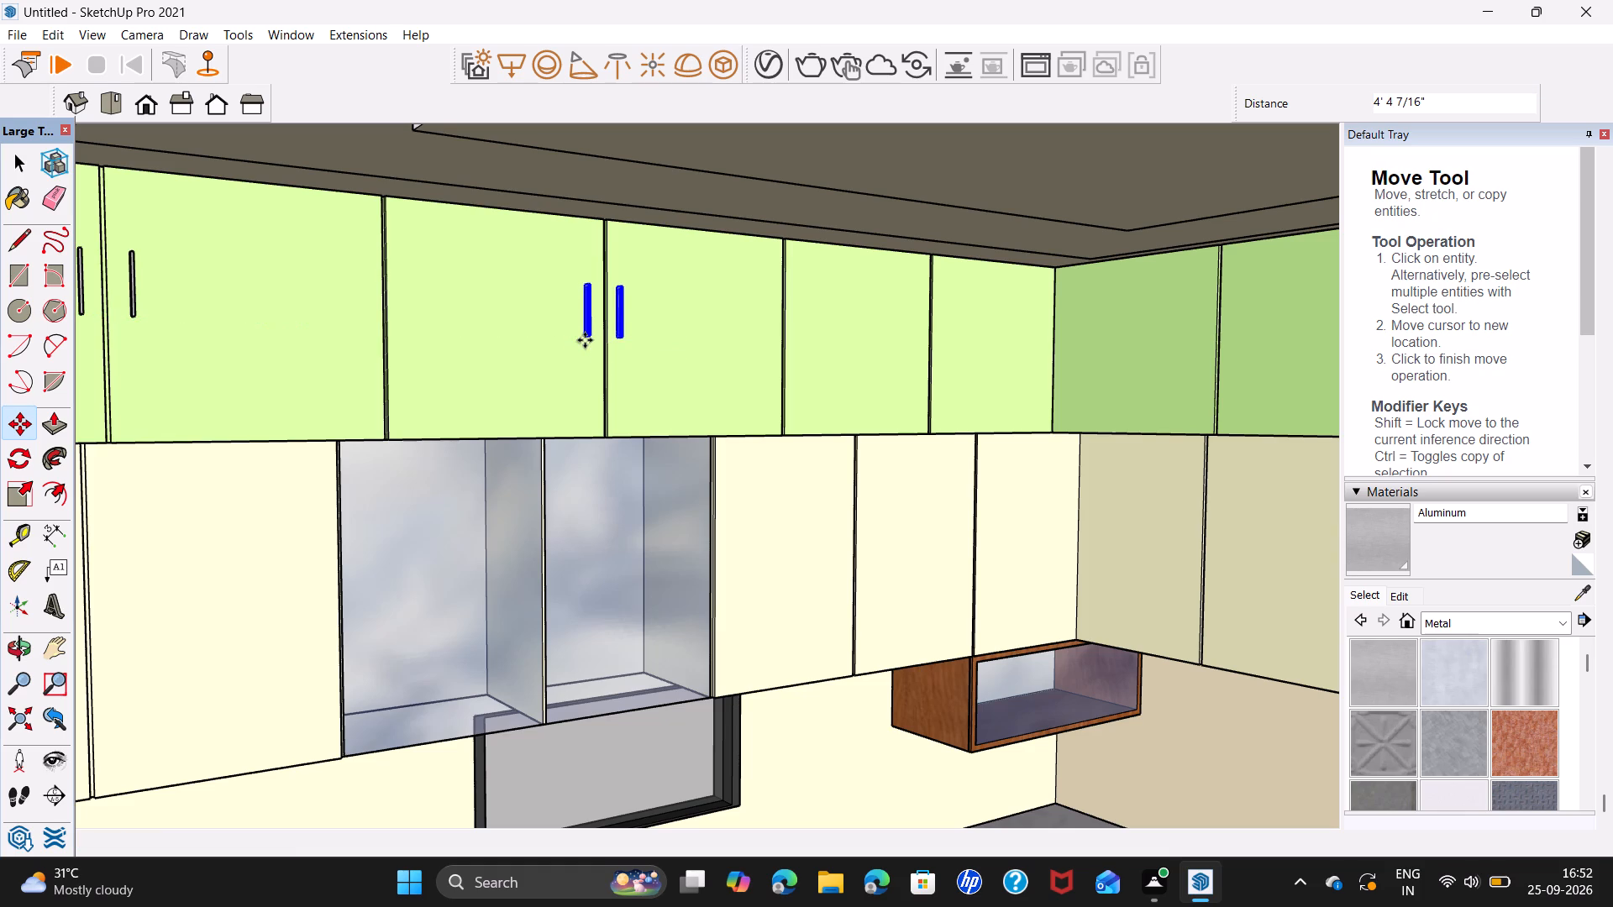
pyautogui.press('*')
pyautogui.press('2')
pyautogui.press('Return')
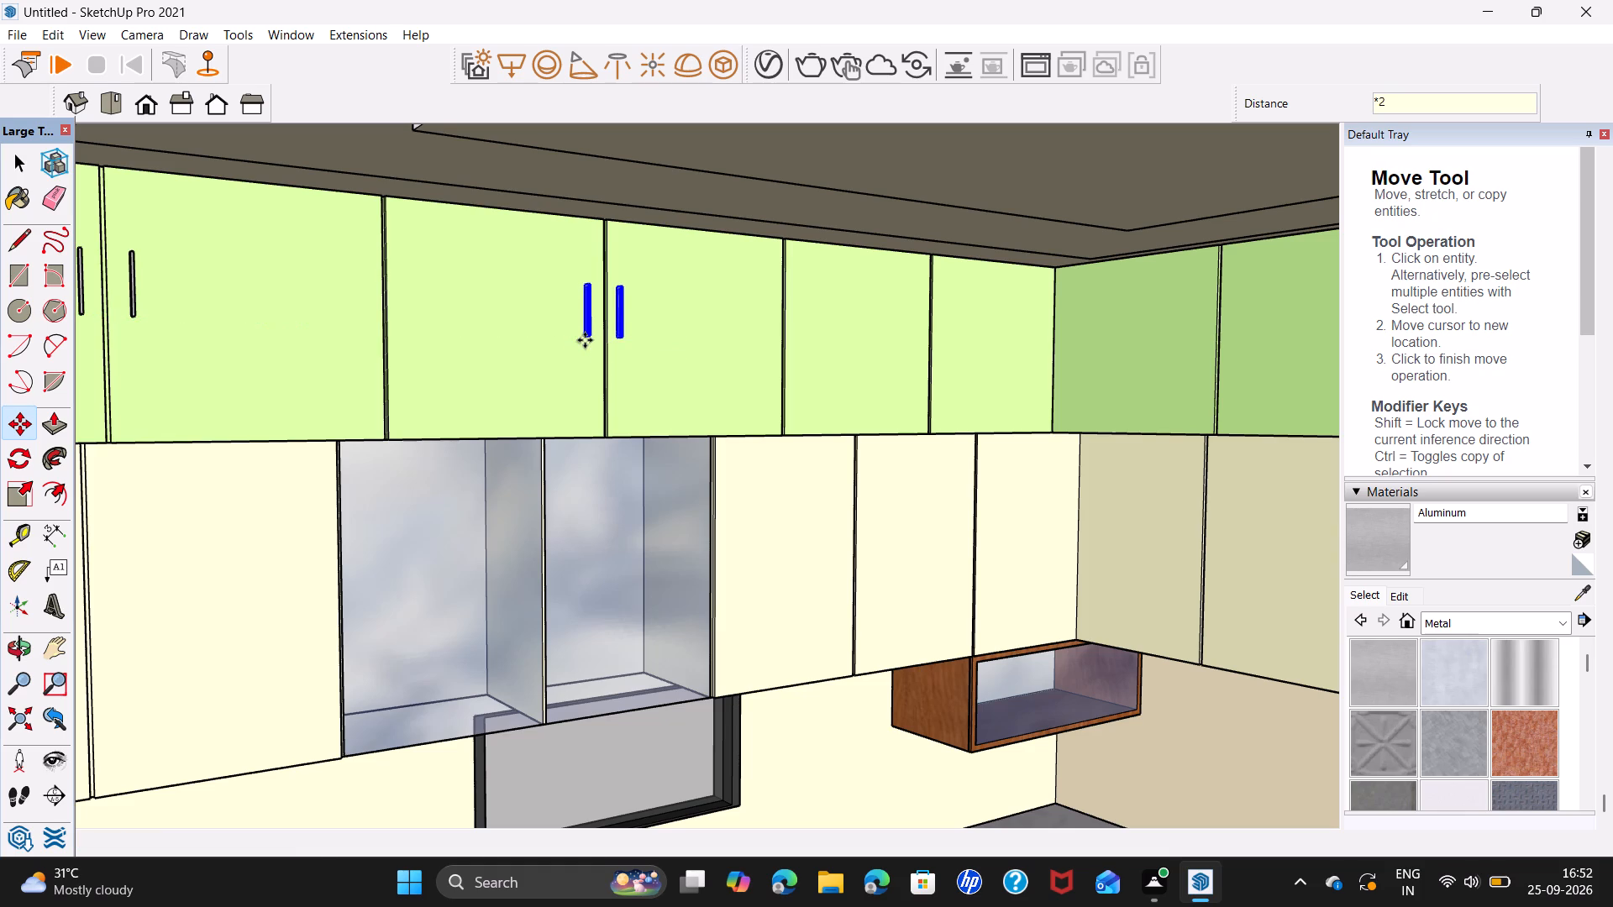
pyautogui.press('space')
# Copy one aluminum handle from the pair nearest the corner about 3' 3 3/8" onto the adjoining wall's first upper door, beside its joint with the second.
pyautogui.scroll(-7, 517, 359)
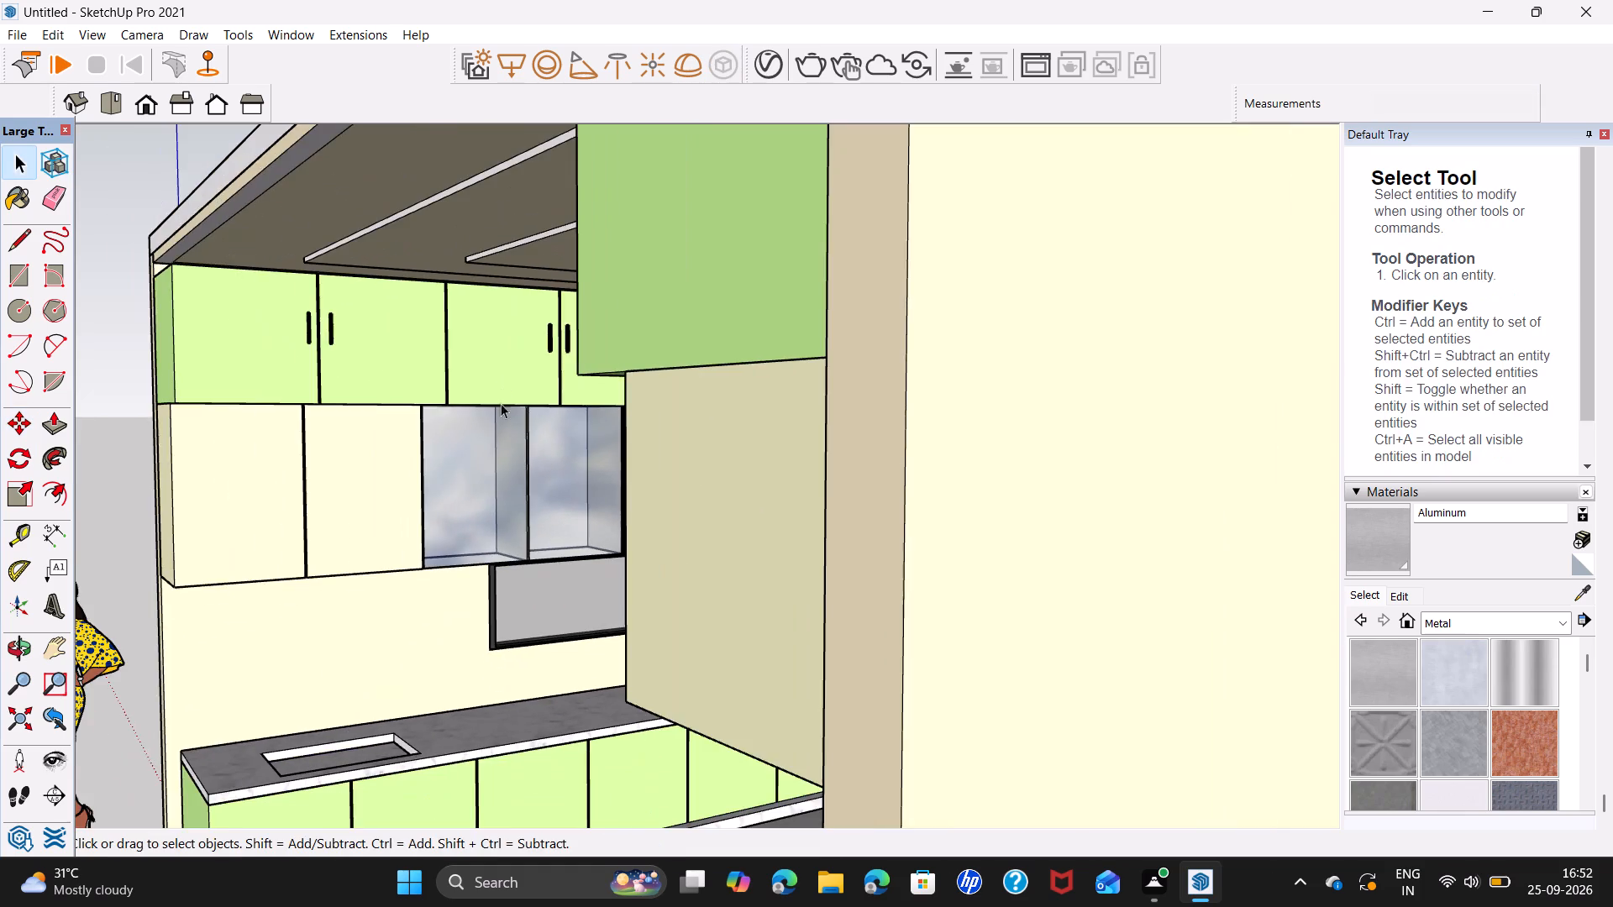
pyautogui.moveTo(497, 420); pyautogui.dragTo(786, 436, button='middle')
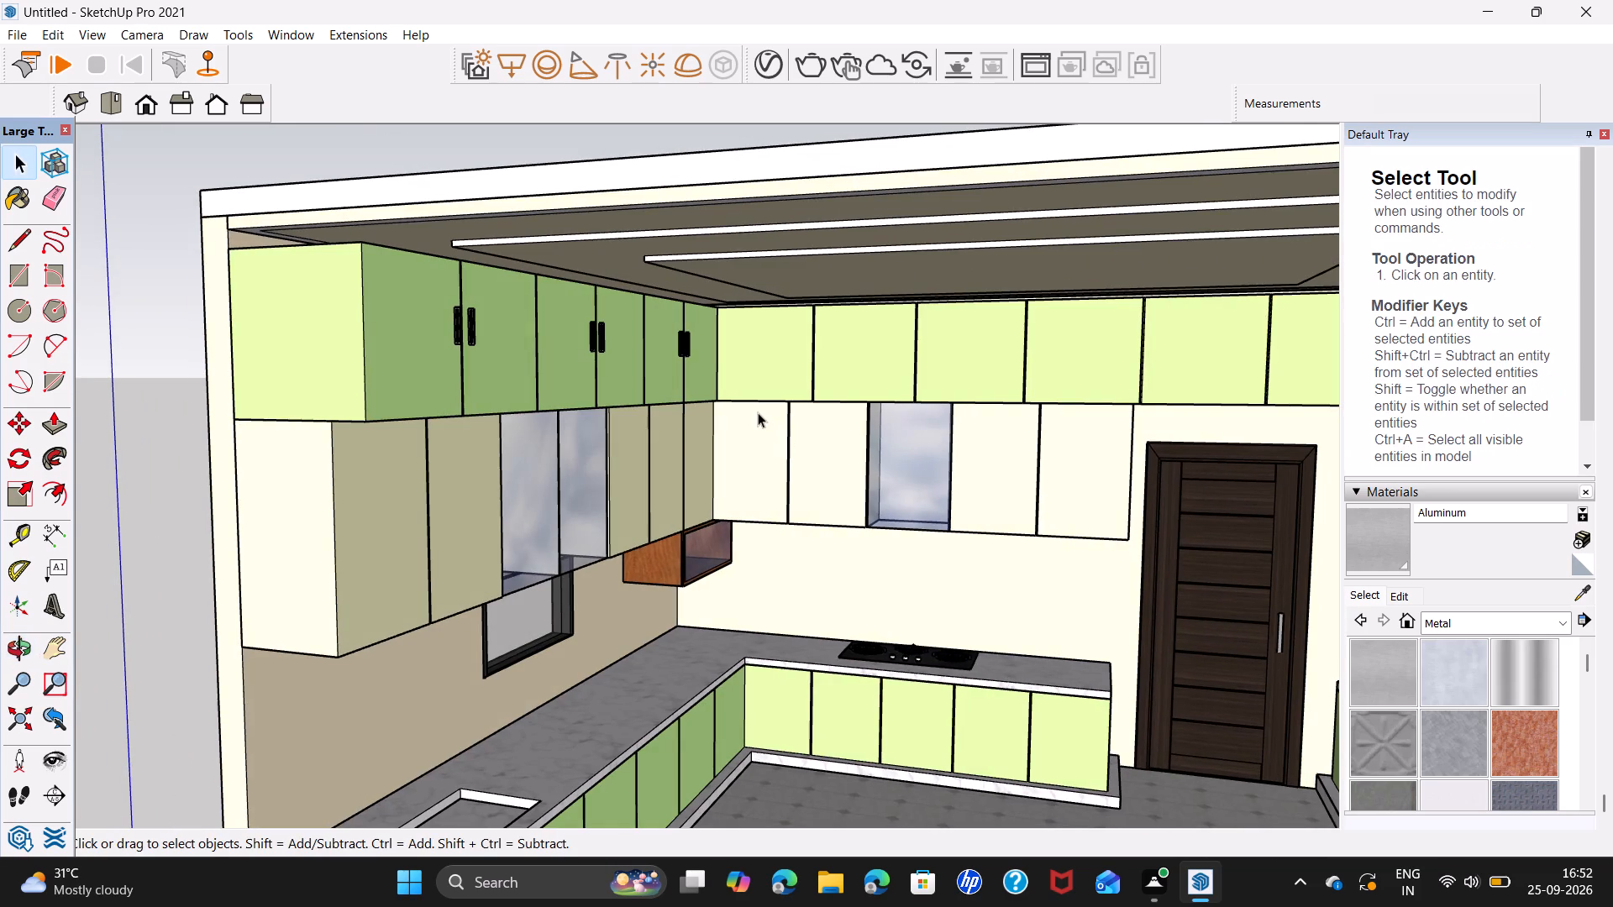
pyautogui.keyDown('shift'); pyautogui.moveTo(780, 408); pyautogui.dragTo(514, 485, button='middle'); pyautogui.keyUp('shift')
pyautogui.scroll(6, 527, 459)
pyautogui.moveTo(537, 472); pyautogui.dragTo(544, 480, button='middle')
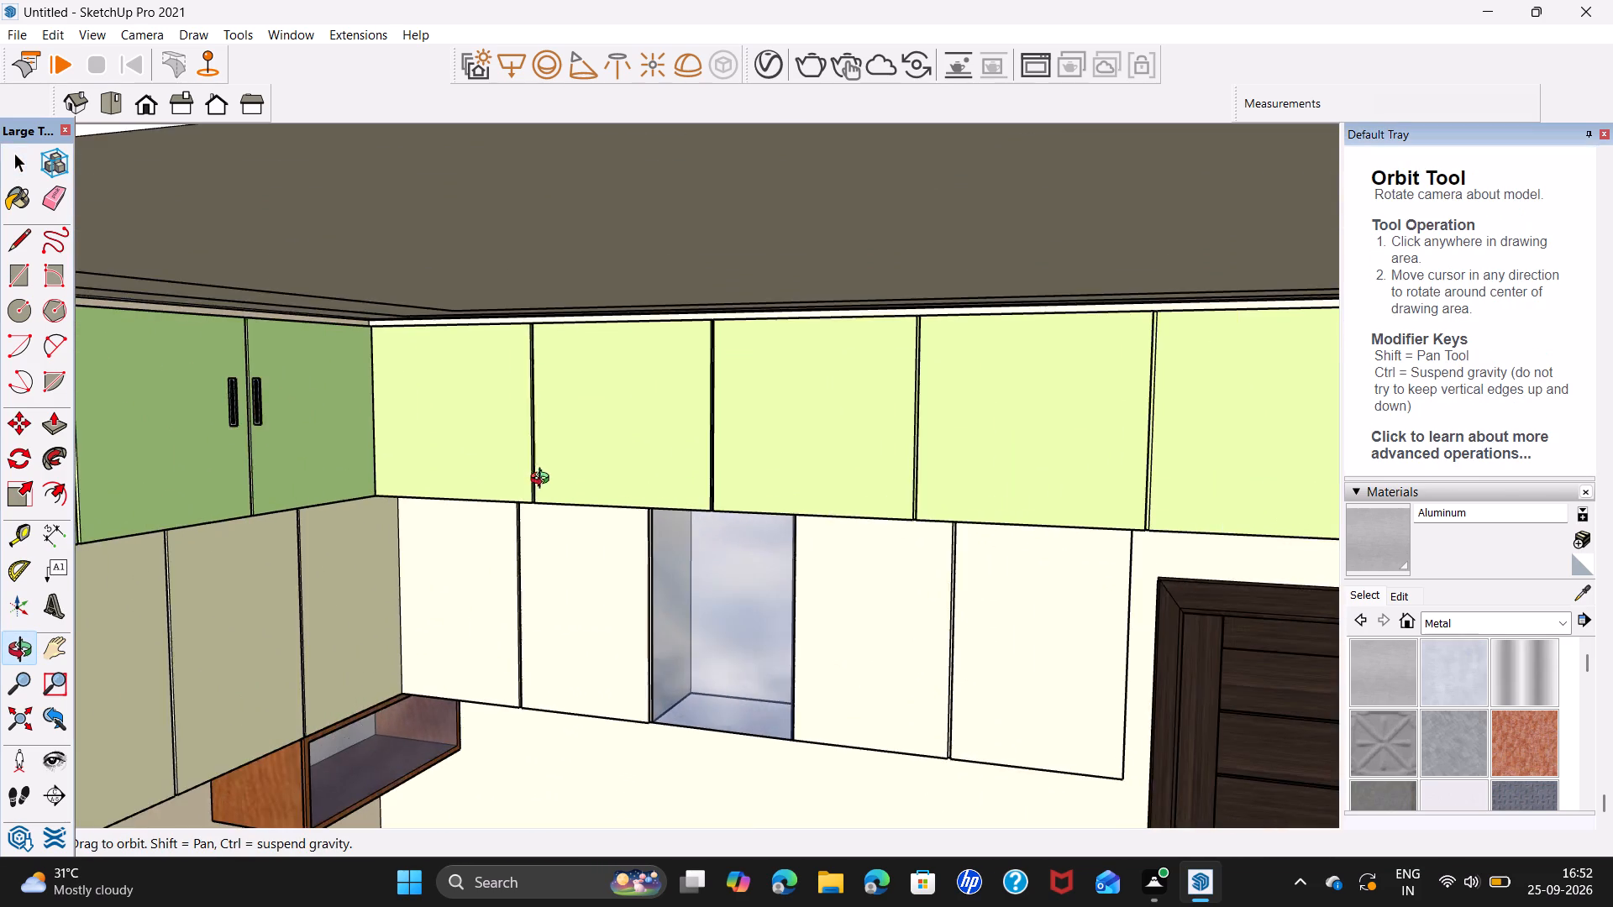
pyautogui.moveTo(544, 480); pyautogui.dragTo(722, 433, button='middle')
pyautogui.scroll(-2, 674, 439)
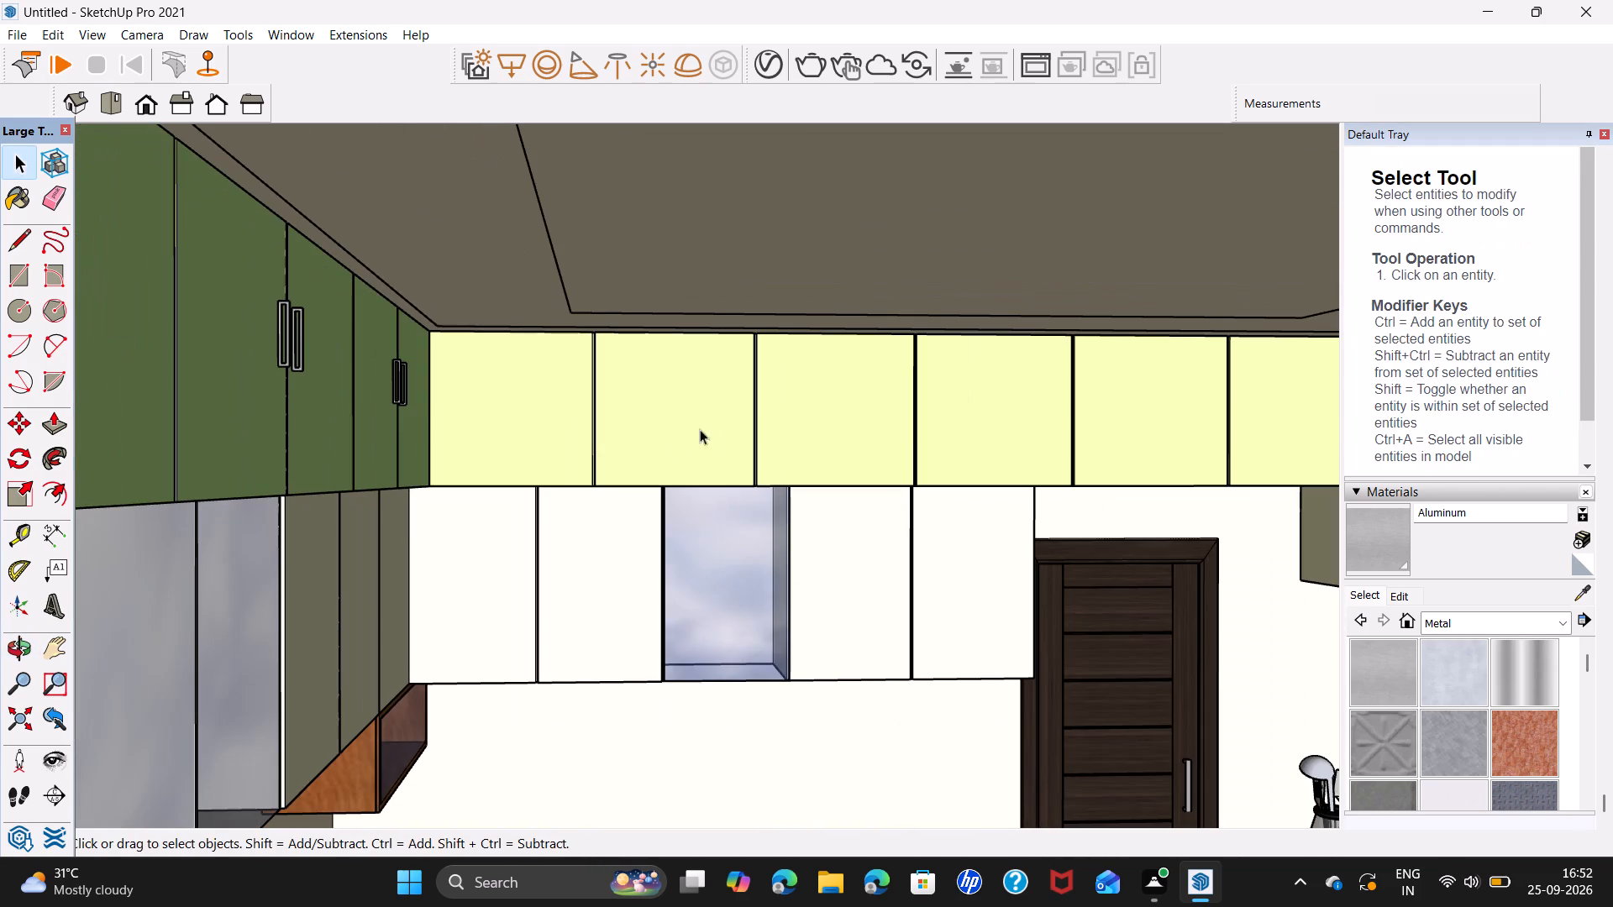
pyautogui.scroll(-1, 901, 418)
pyautogui.keyDown('shift'); pyautogui.moveTo(859, 431); pyautogui.dragTo(699, 427, button='middle'); pyautogui.keyUp('shift')
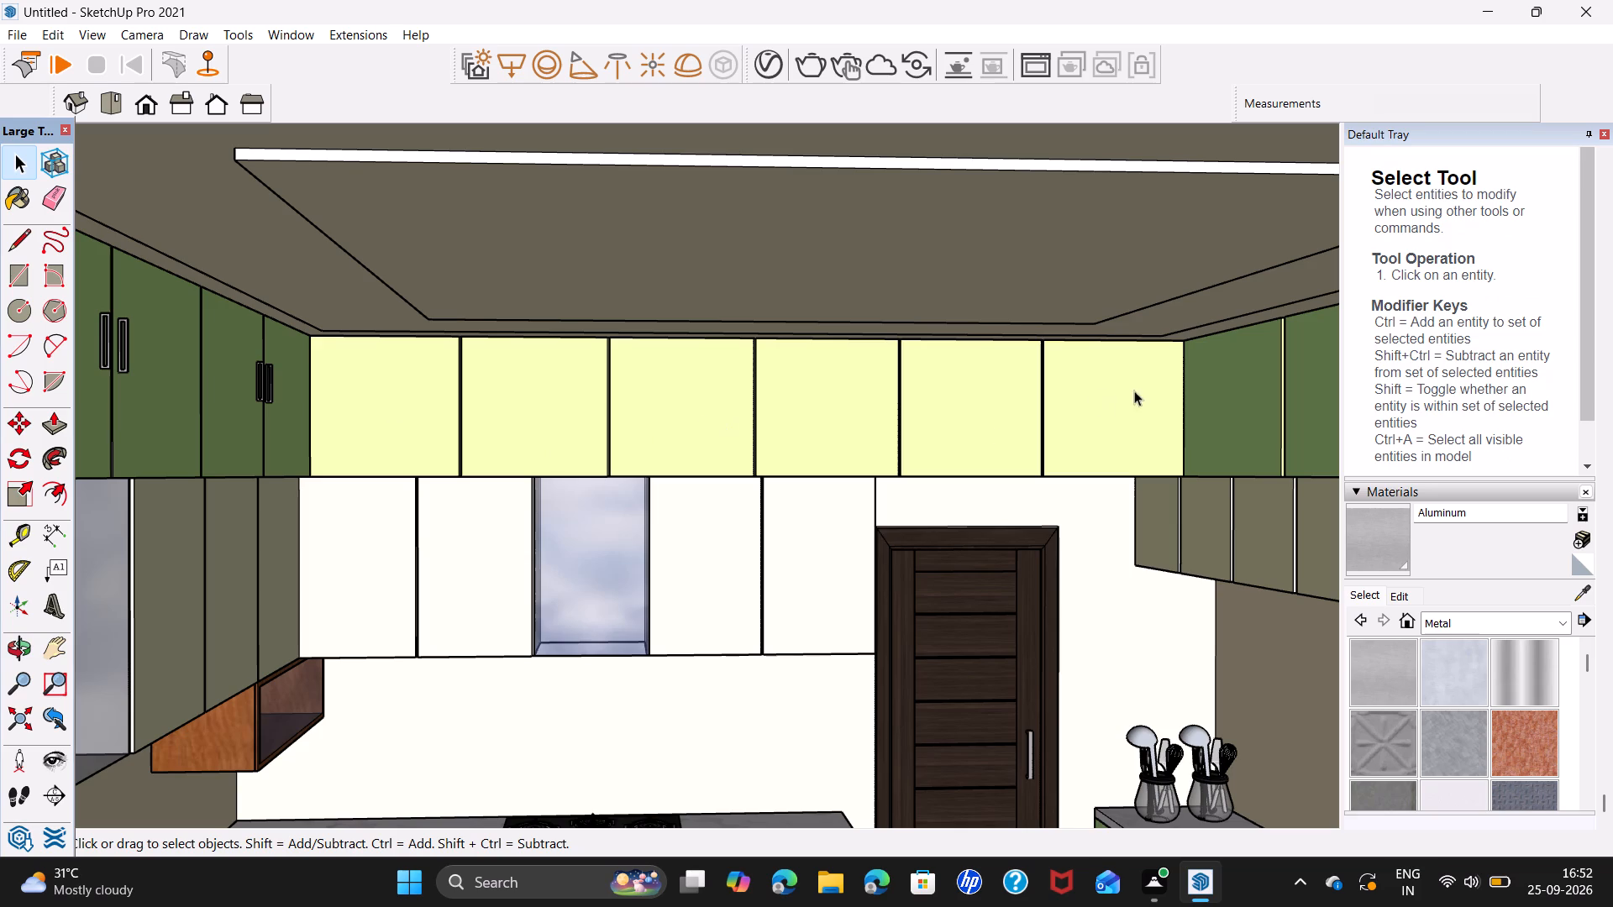
pyautogui.scroll(5, 428, 417)
pyautogui.moveTo(462, 440); pyautogui.dragTo(533, 443, button='middle')
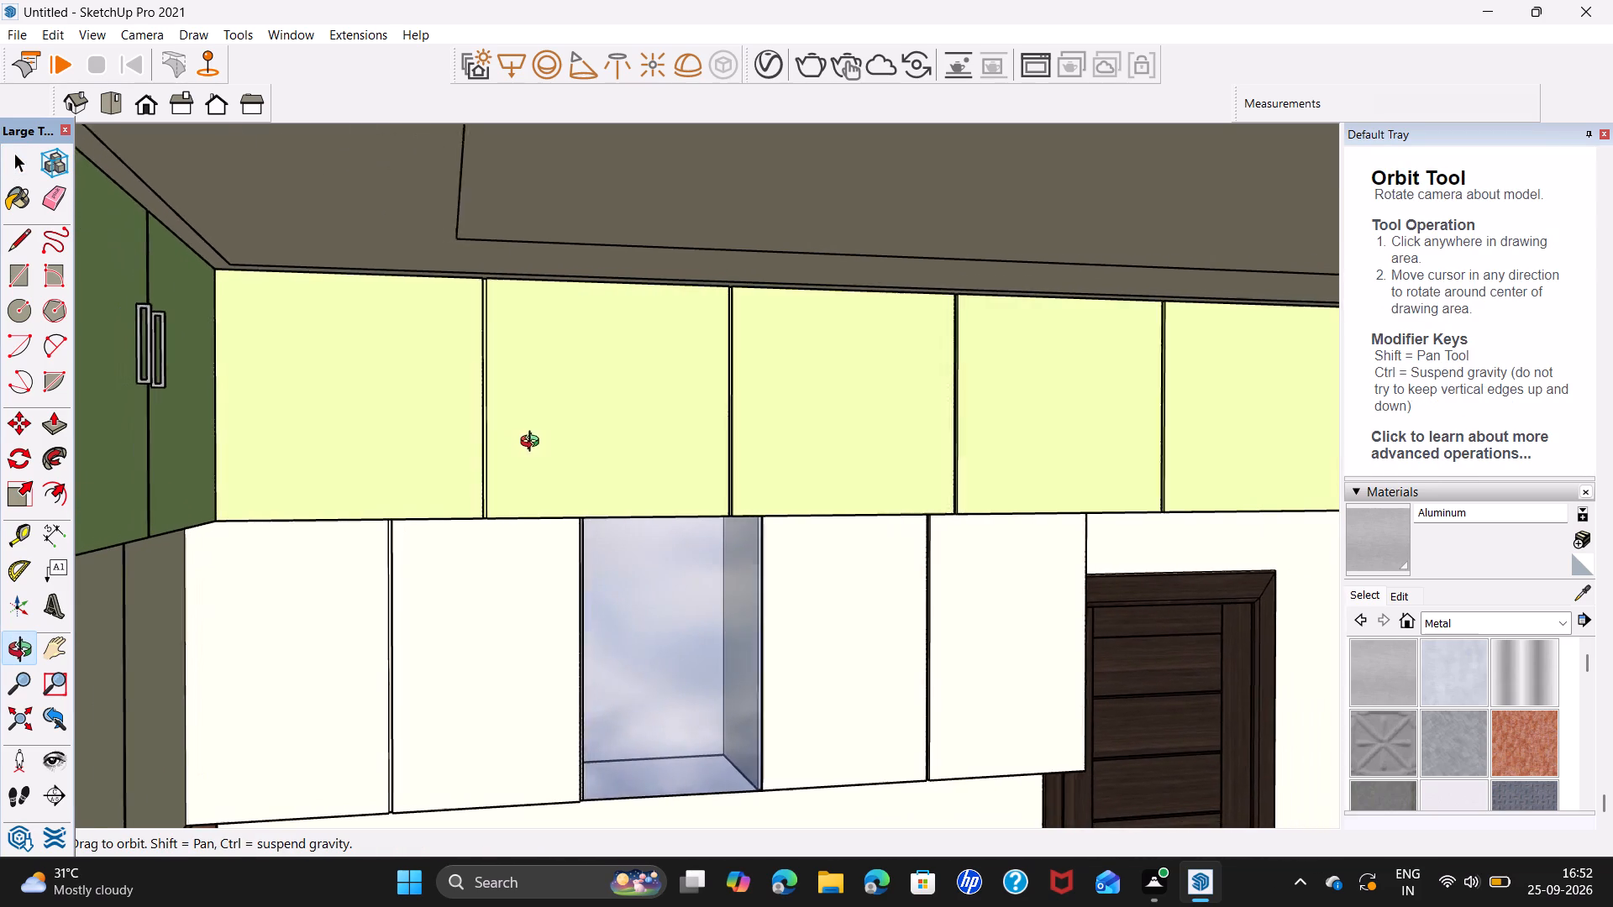
pyautogui.moveTo(533, 443); pyautogui.dragTo(538, 443, button='middle')
pyautogui.scroll(4, 478, 421)
pyautogui.moveTo(475, 438); pyautogui.dragTo(493, 451, button='middle')
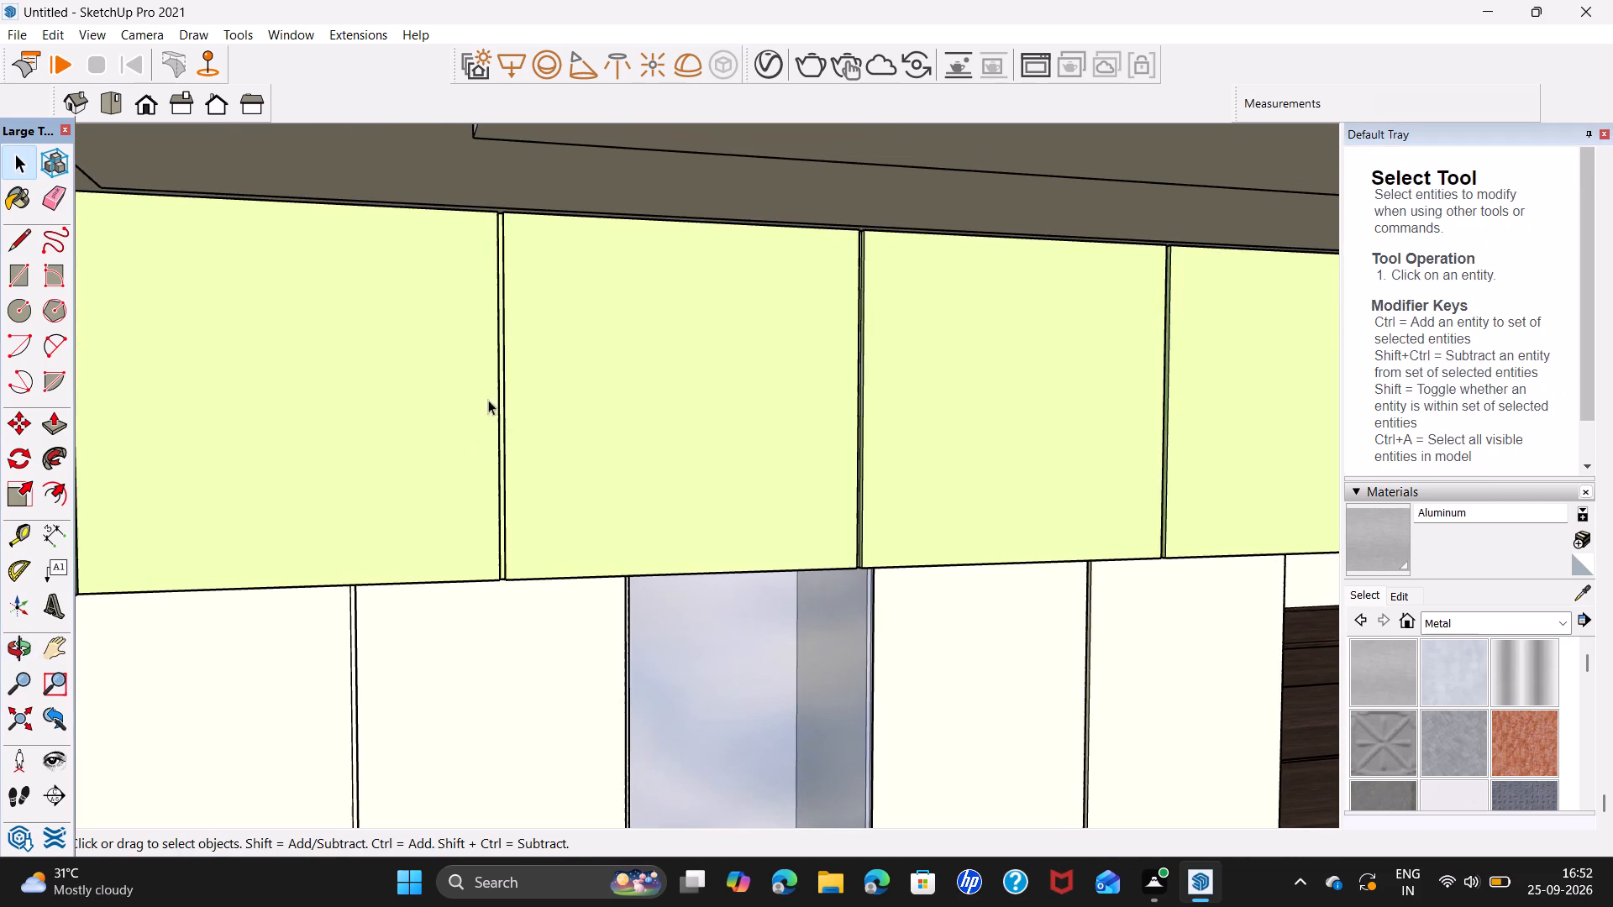
pyautogui.scroll(3, 481, 393)
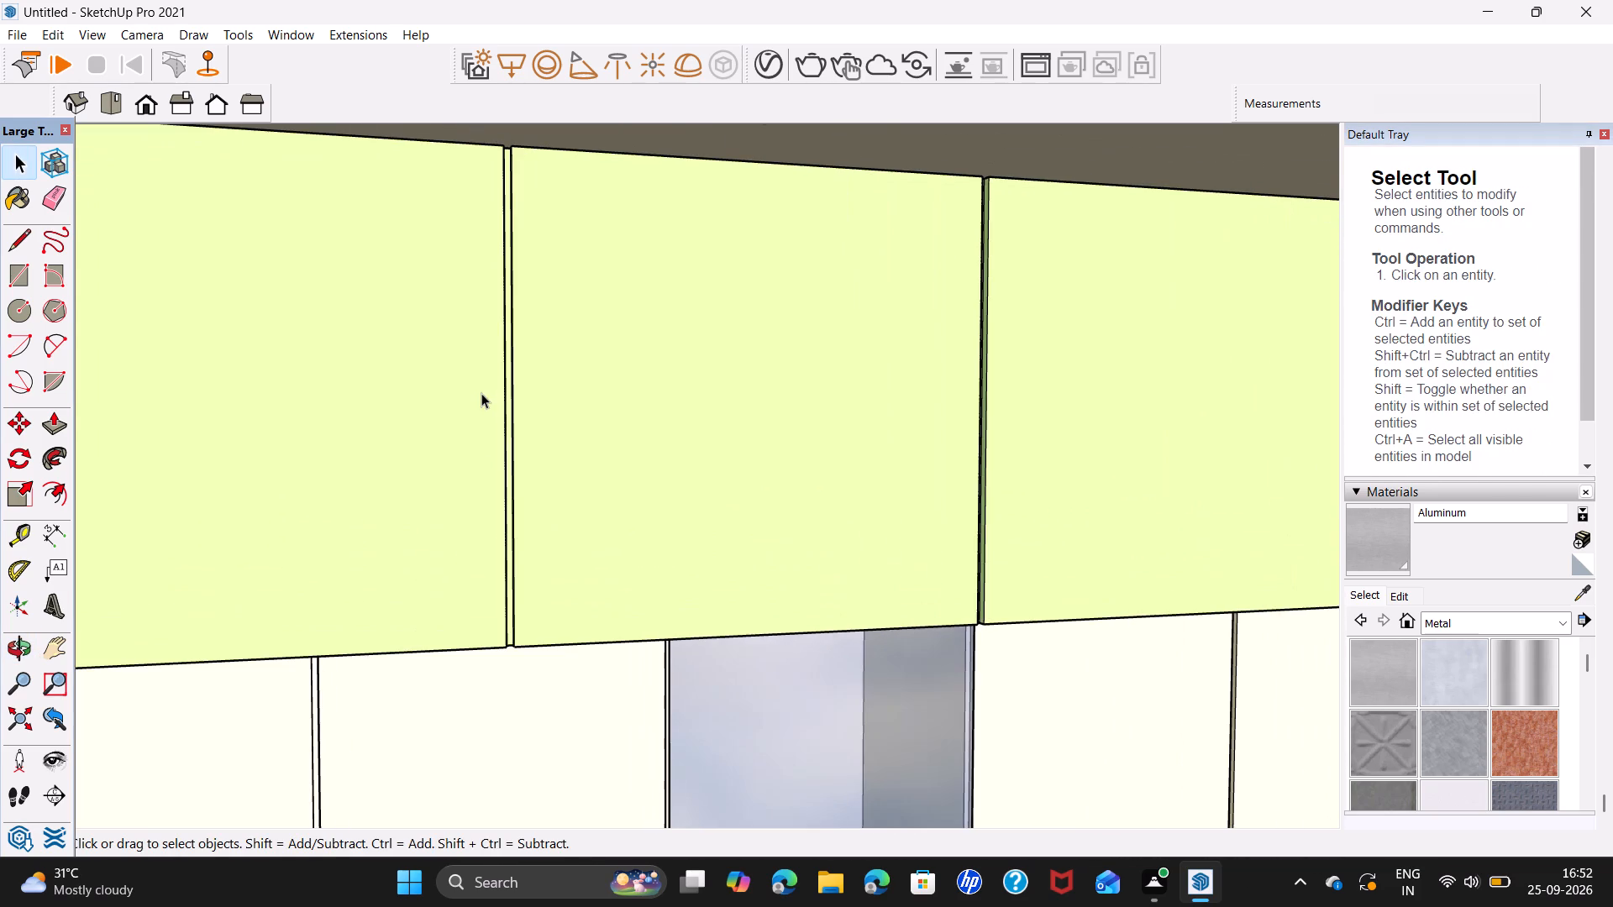
pyautogui.scroll(-6, 433, 385)
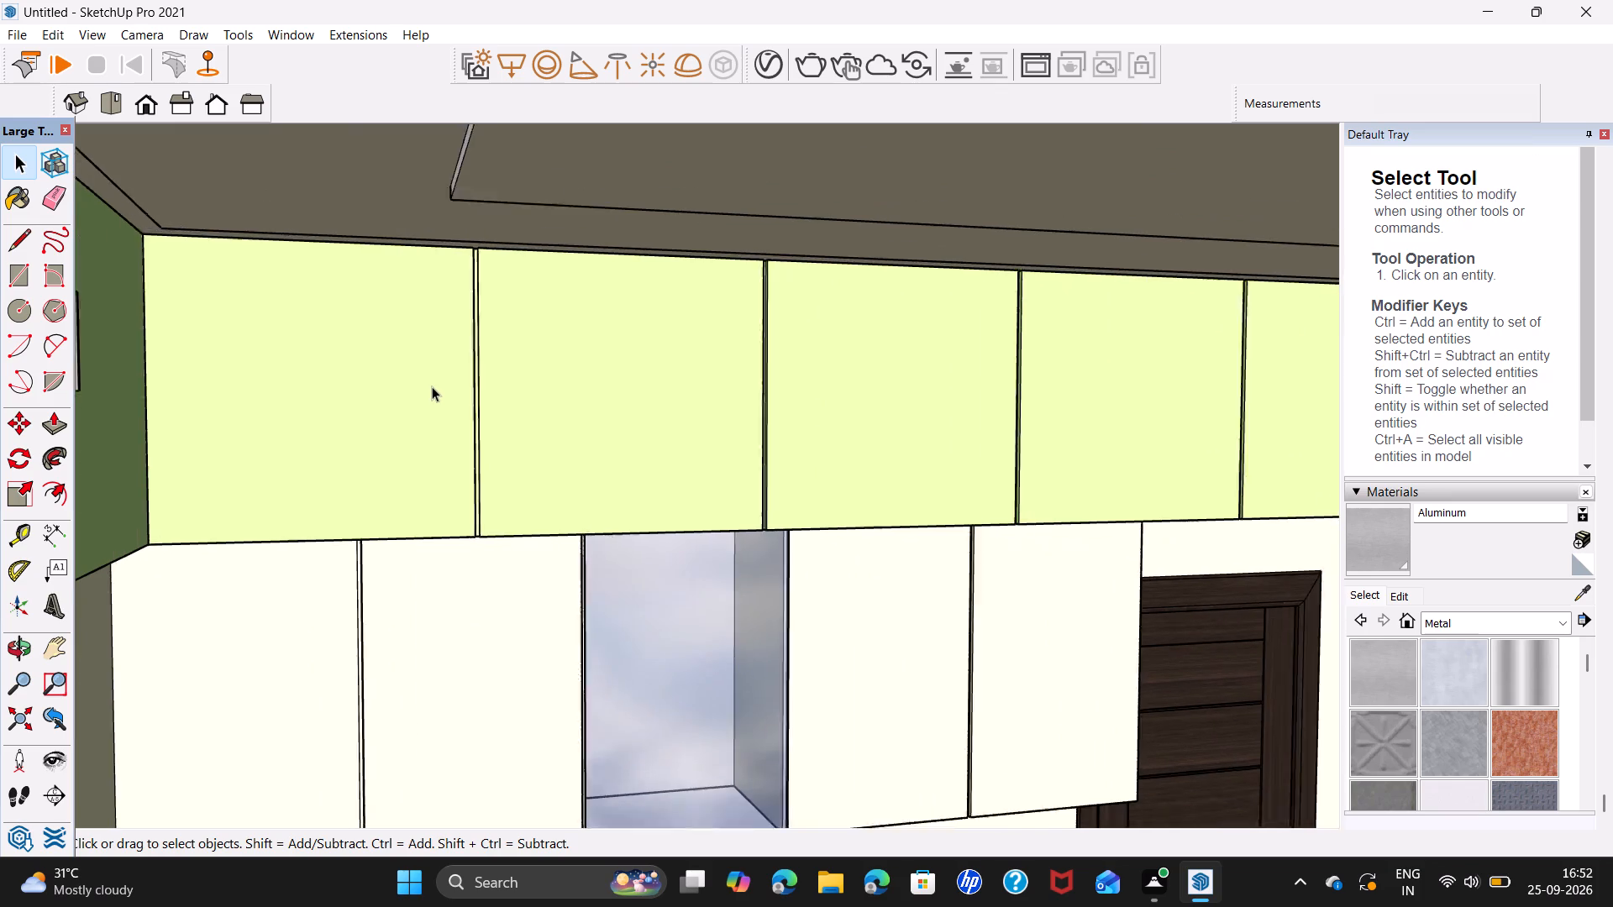
pyautogui.scroll(-2, 432, 386)
pyautogui.click(145, 382)
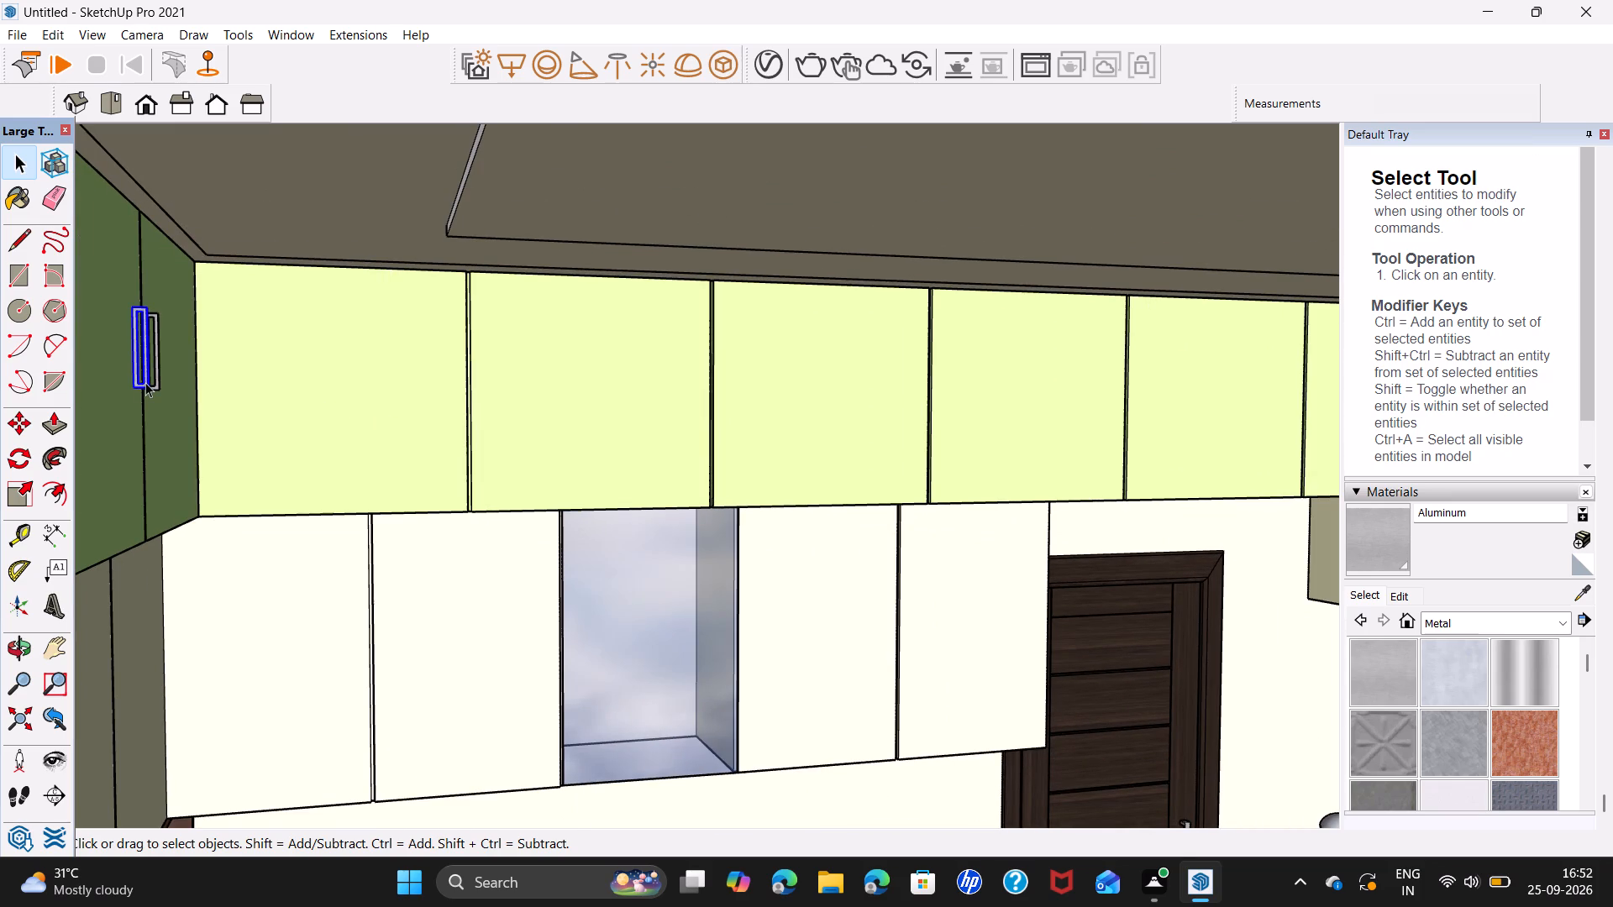
pyautogui.press('m')
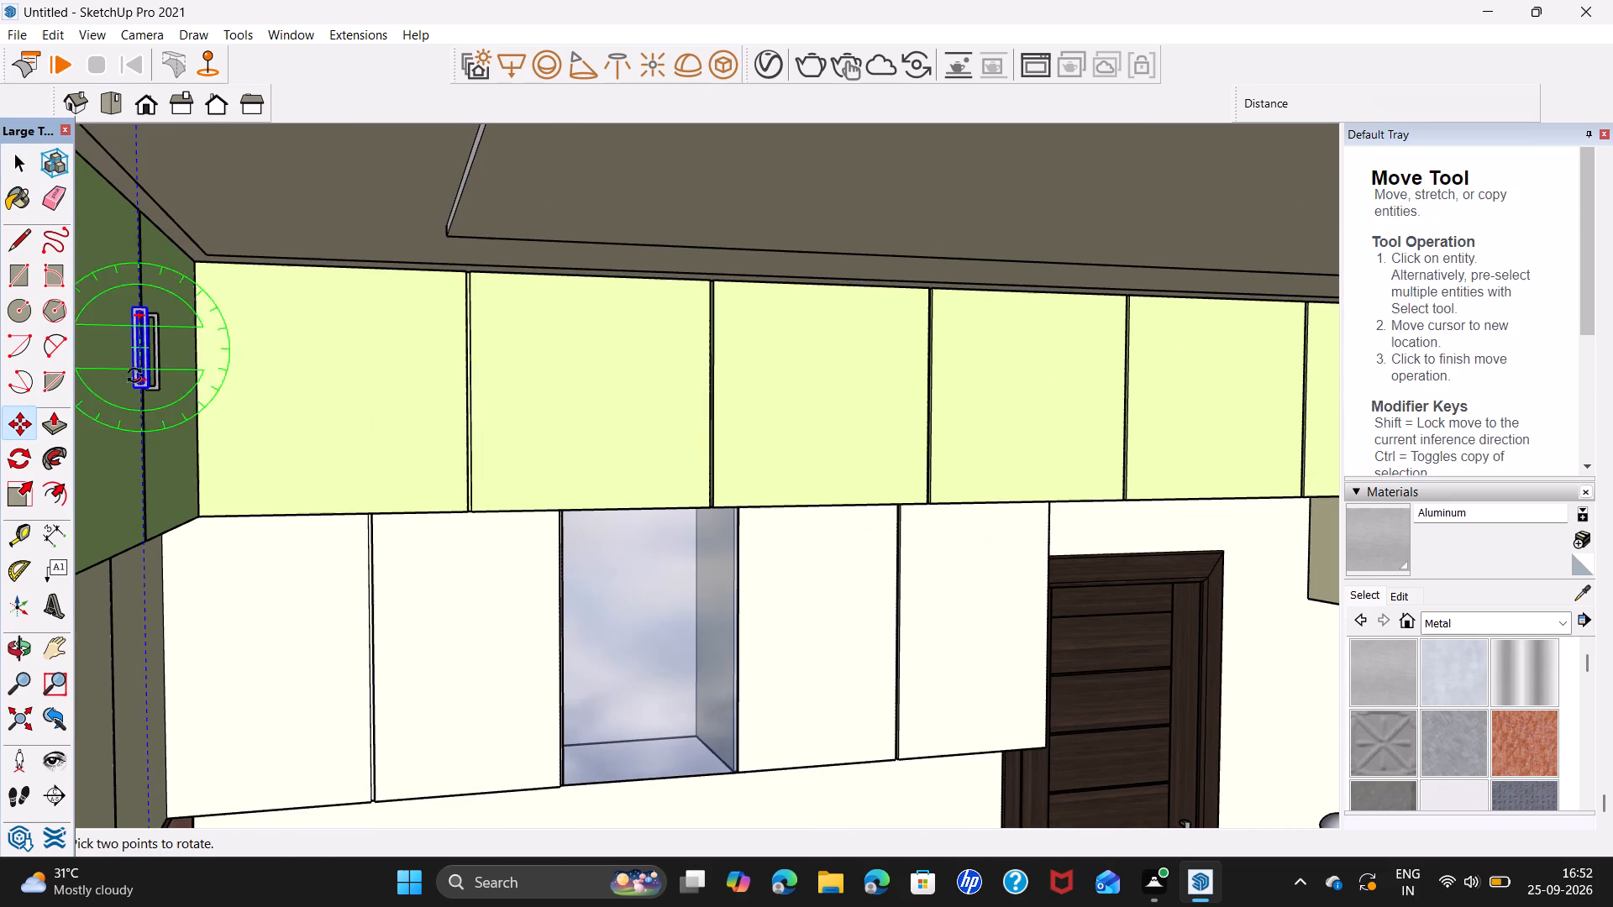
pyautogui.click(126, 384)
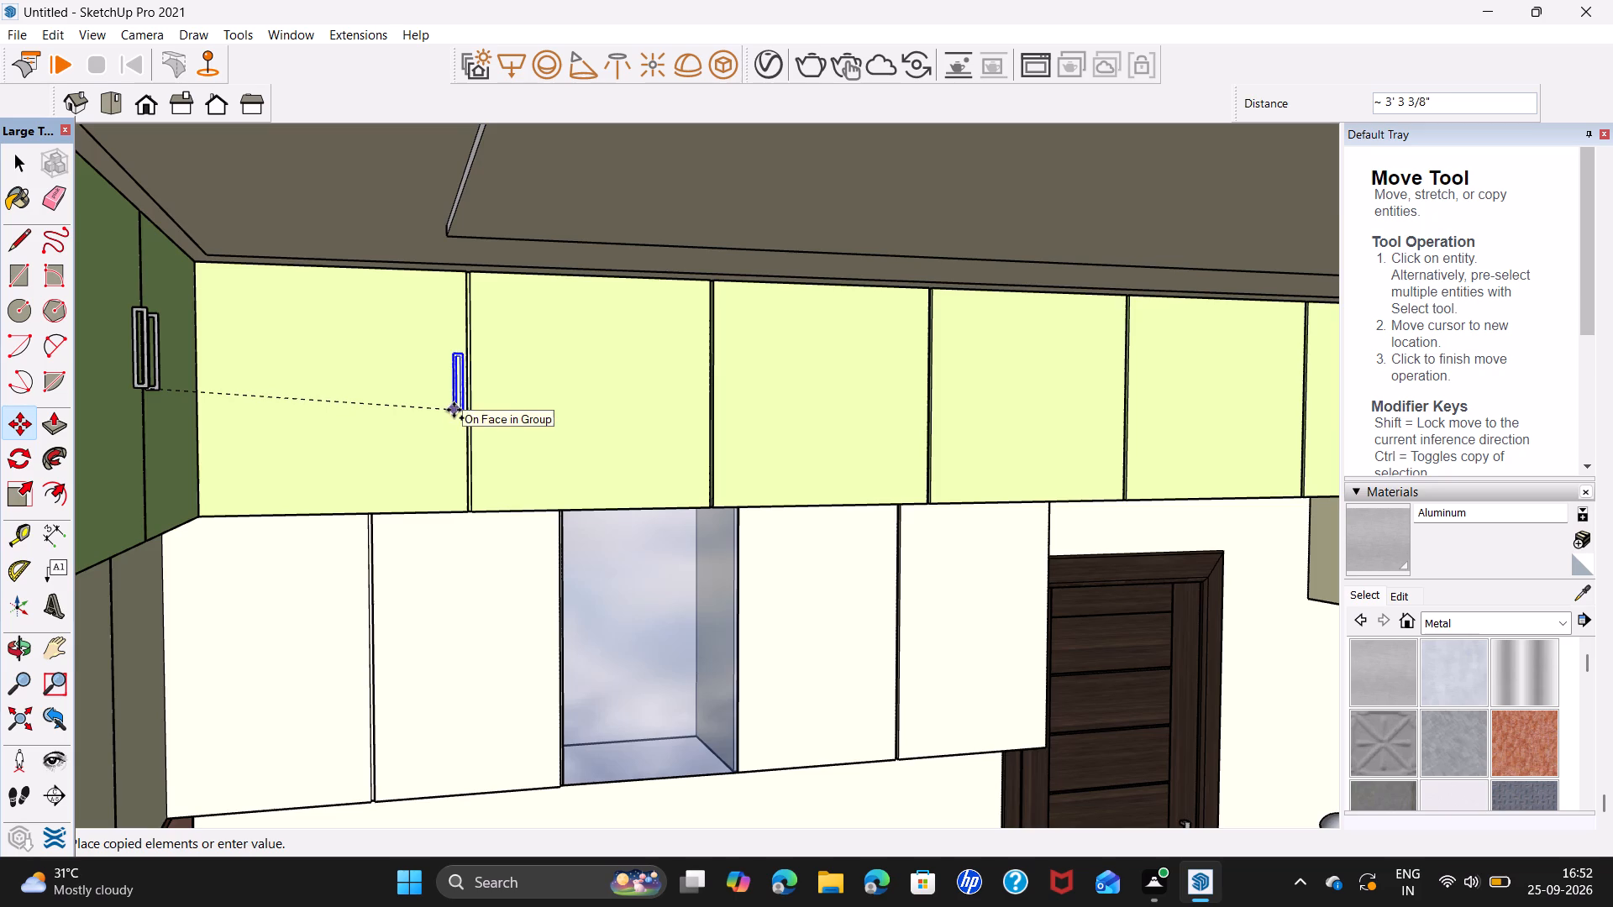
pyautogui.scroll(12, 454, 410)
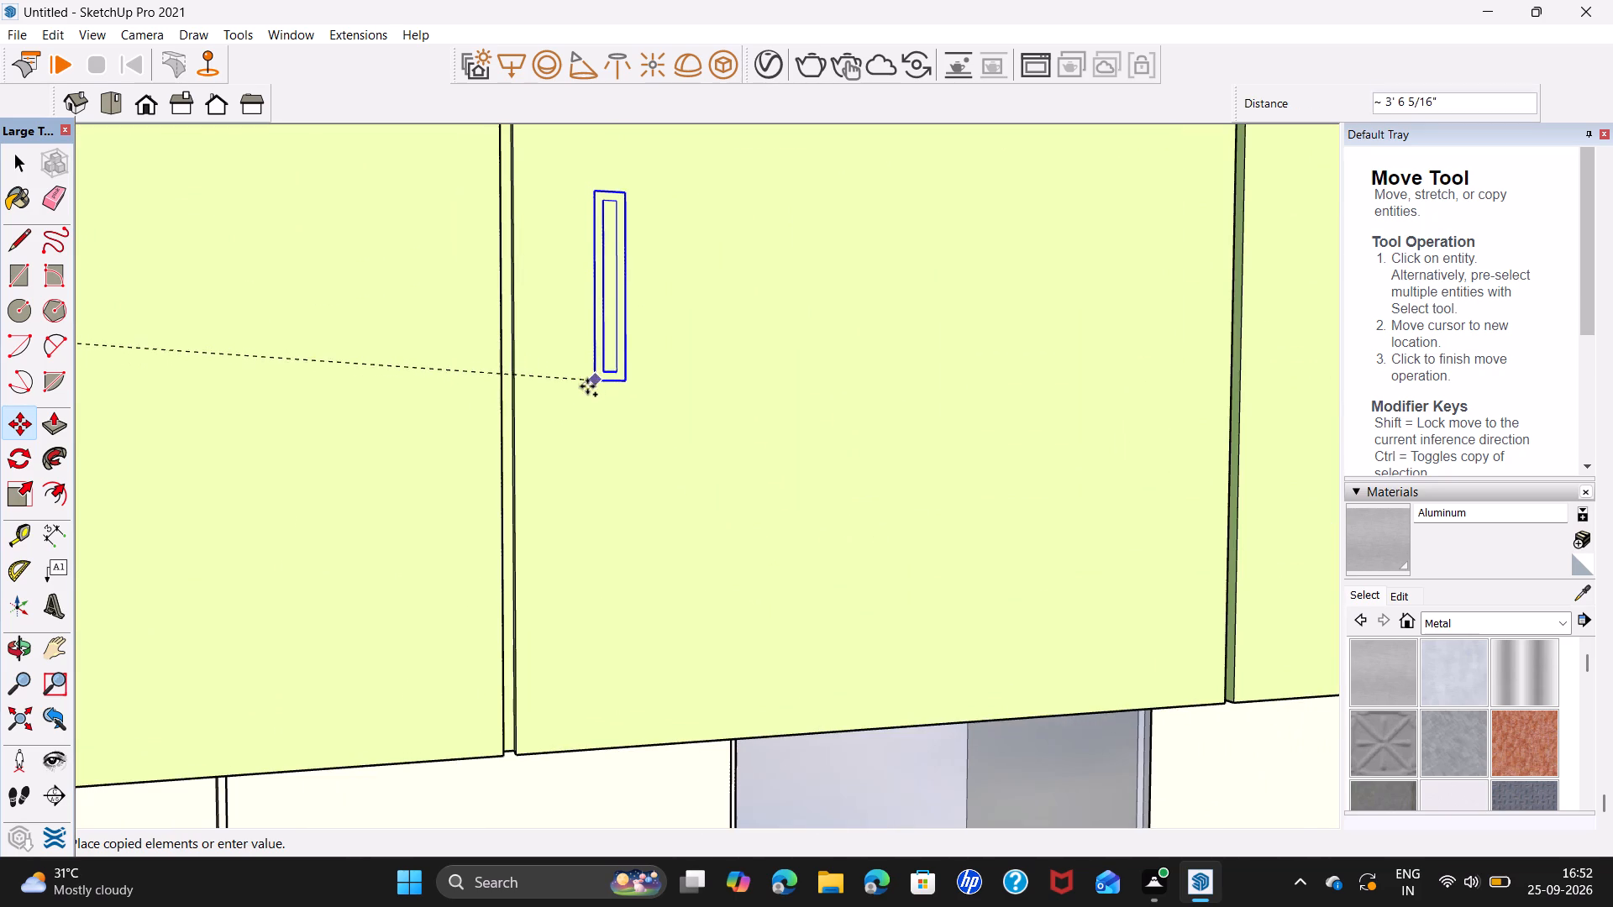
pyautogui.click(454, 408)
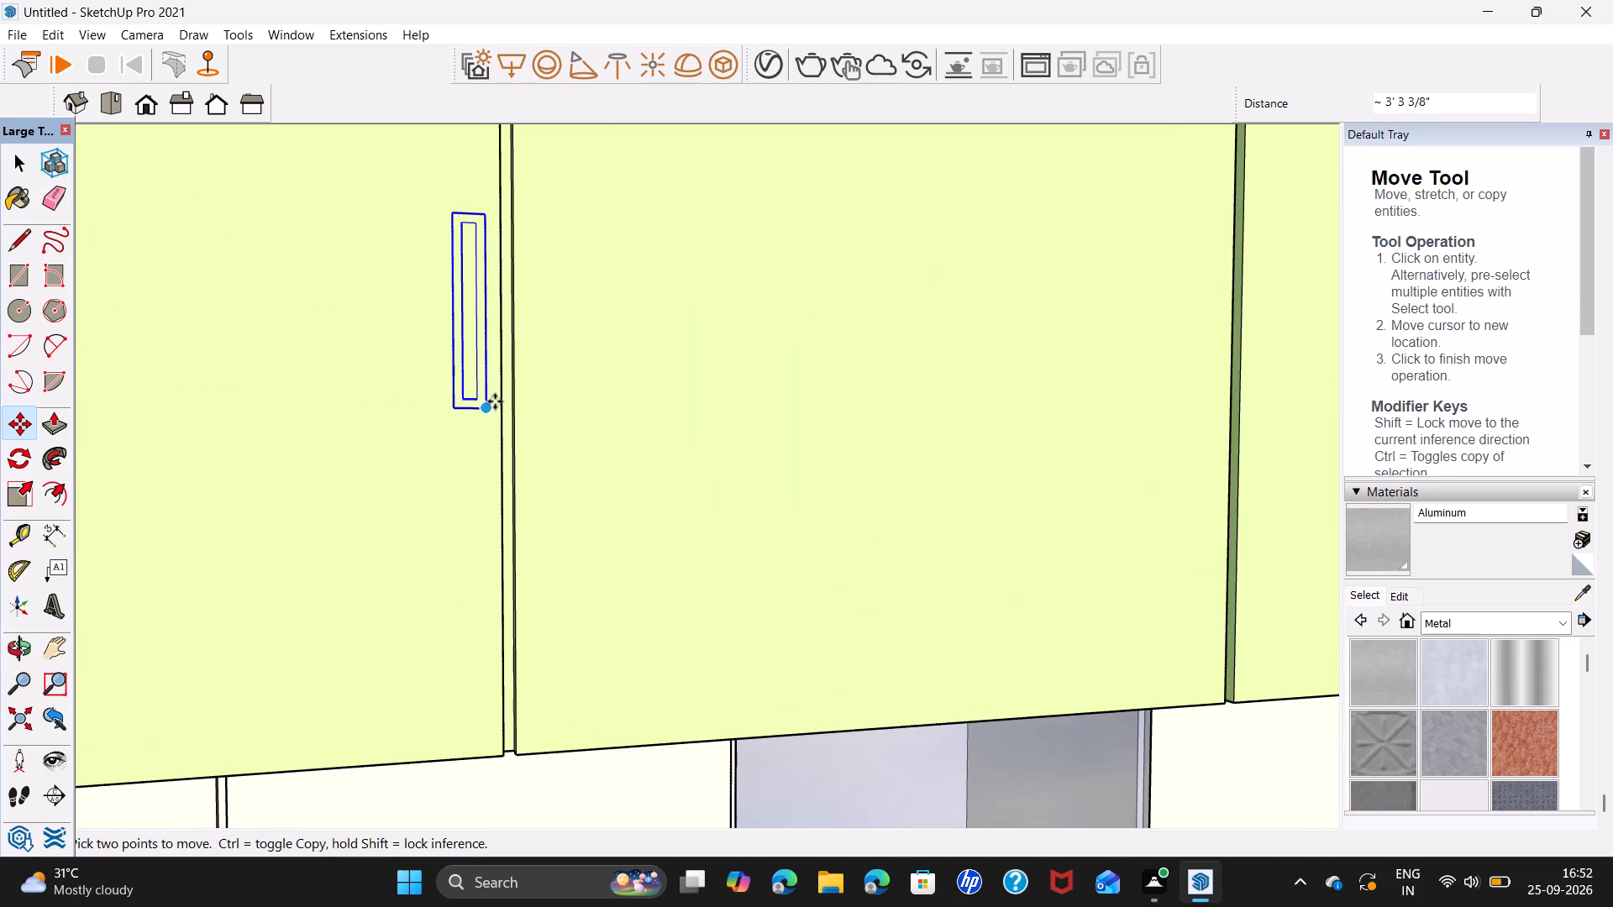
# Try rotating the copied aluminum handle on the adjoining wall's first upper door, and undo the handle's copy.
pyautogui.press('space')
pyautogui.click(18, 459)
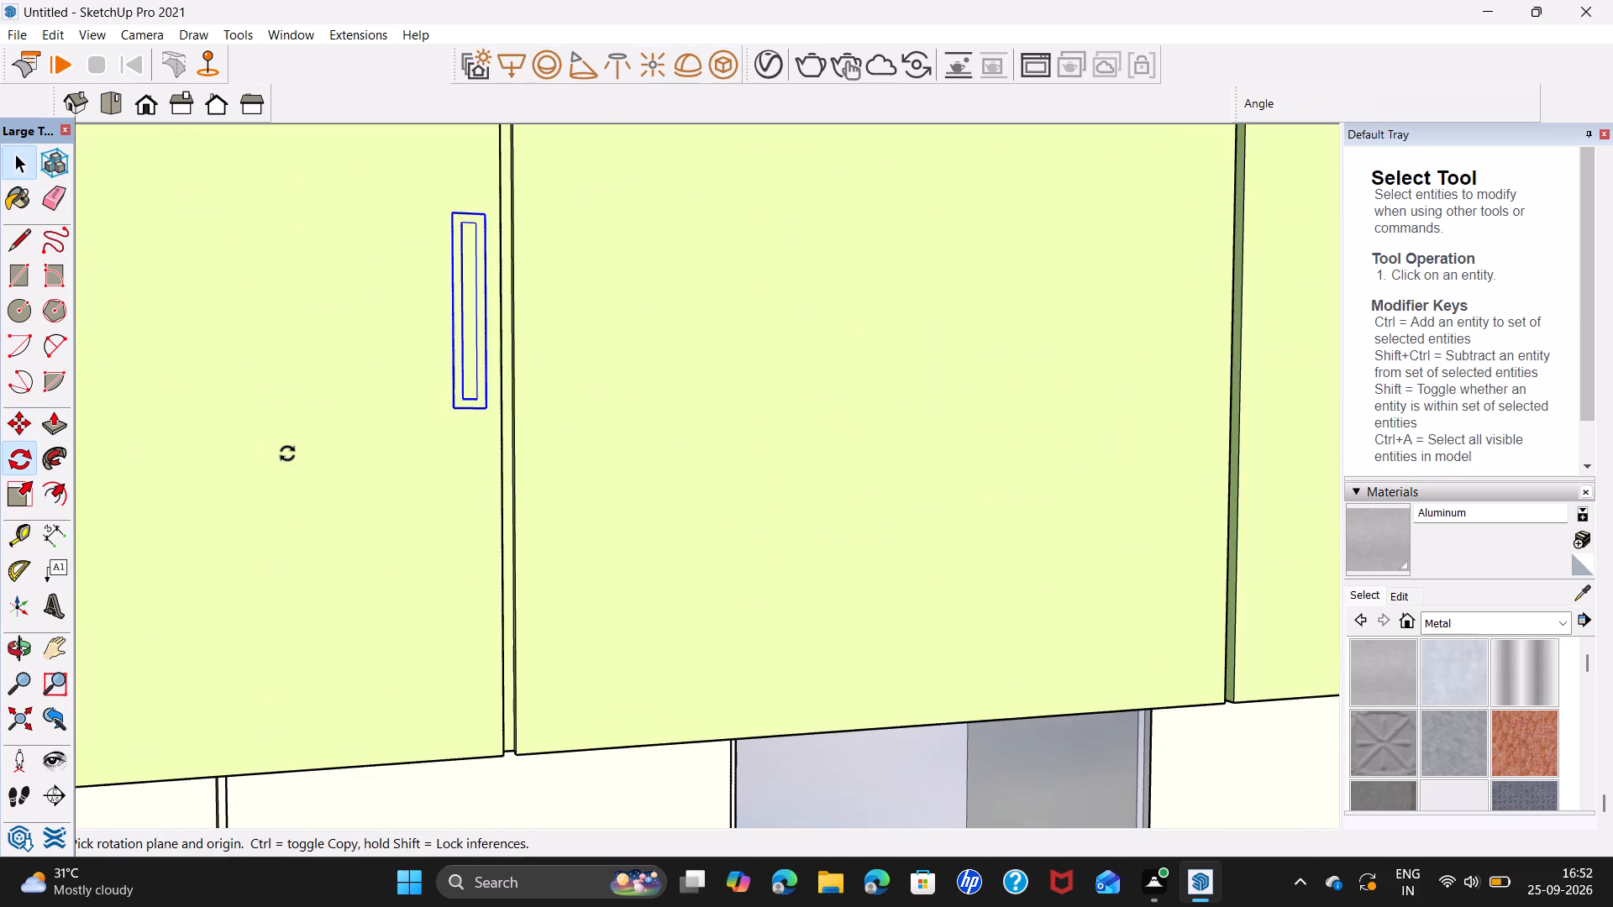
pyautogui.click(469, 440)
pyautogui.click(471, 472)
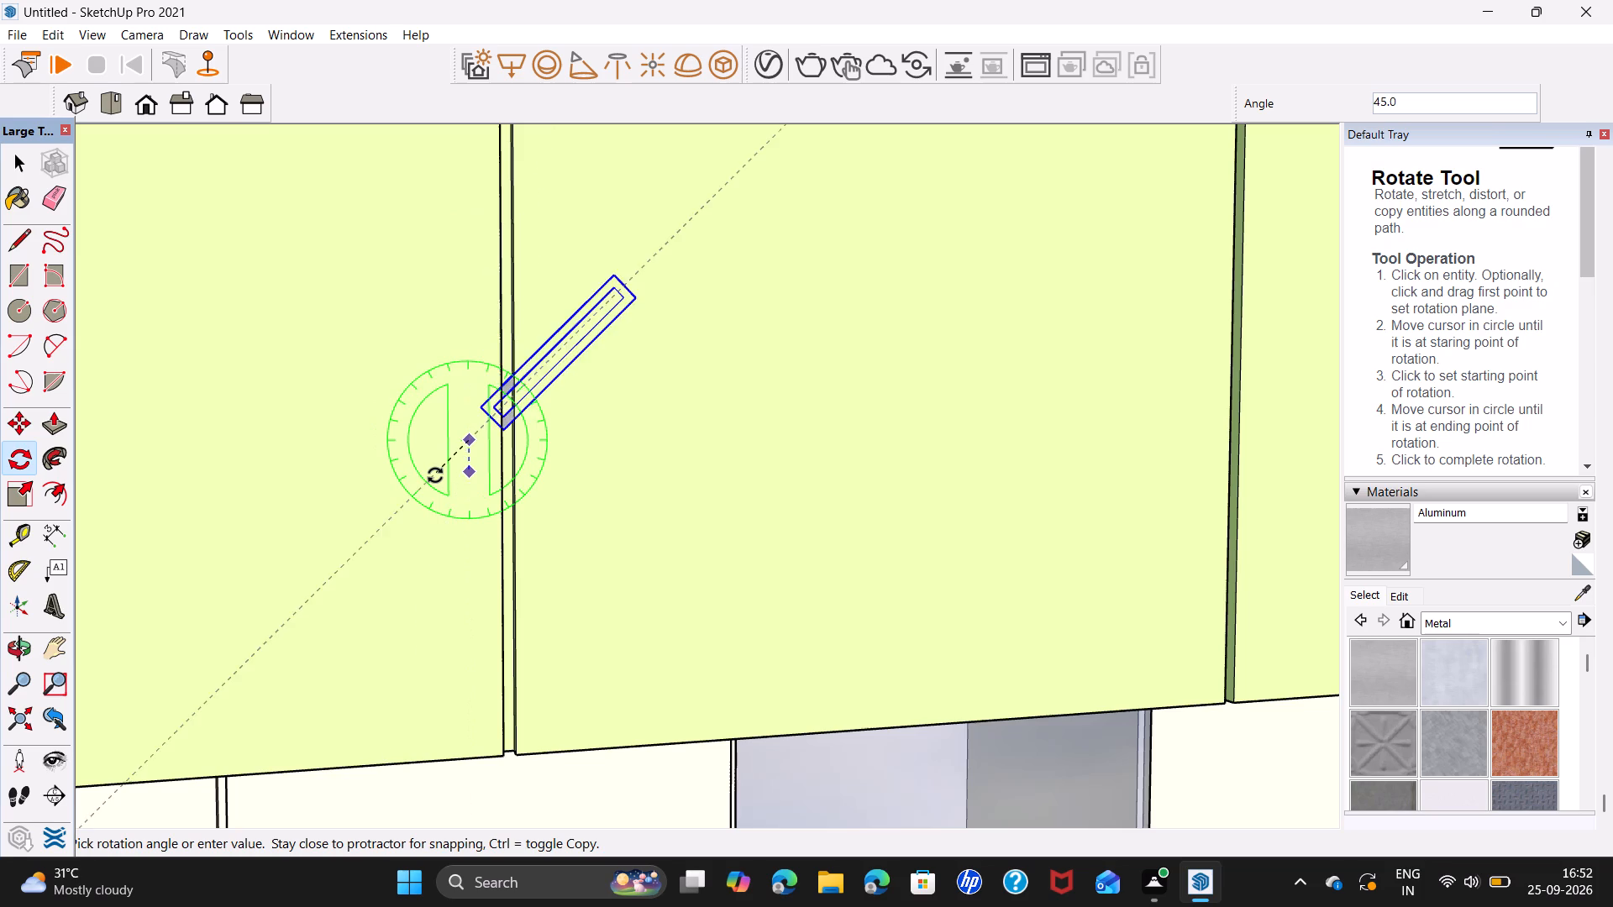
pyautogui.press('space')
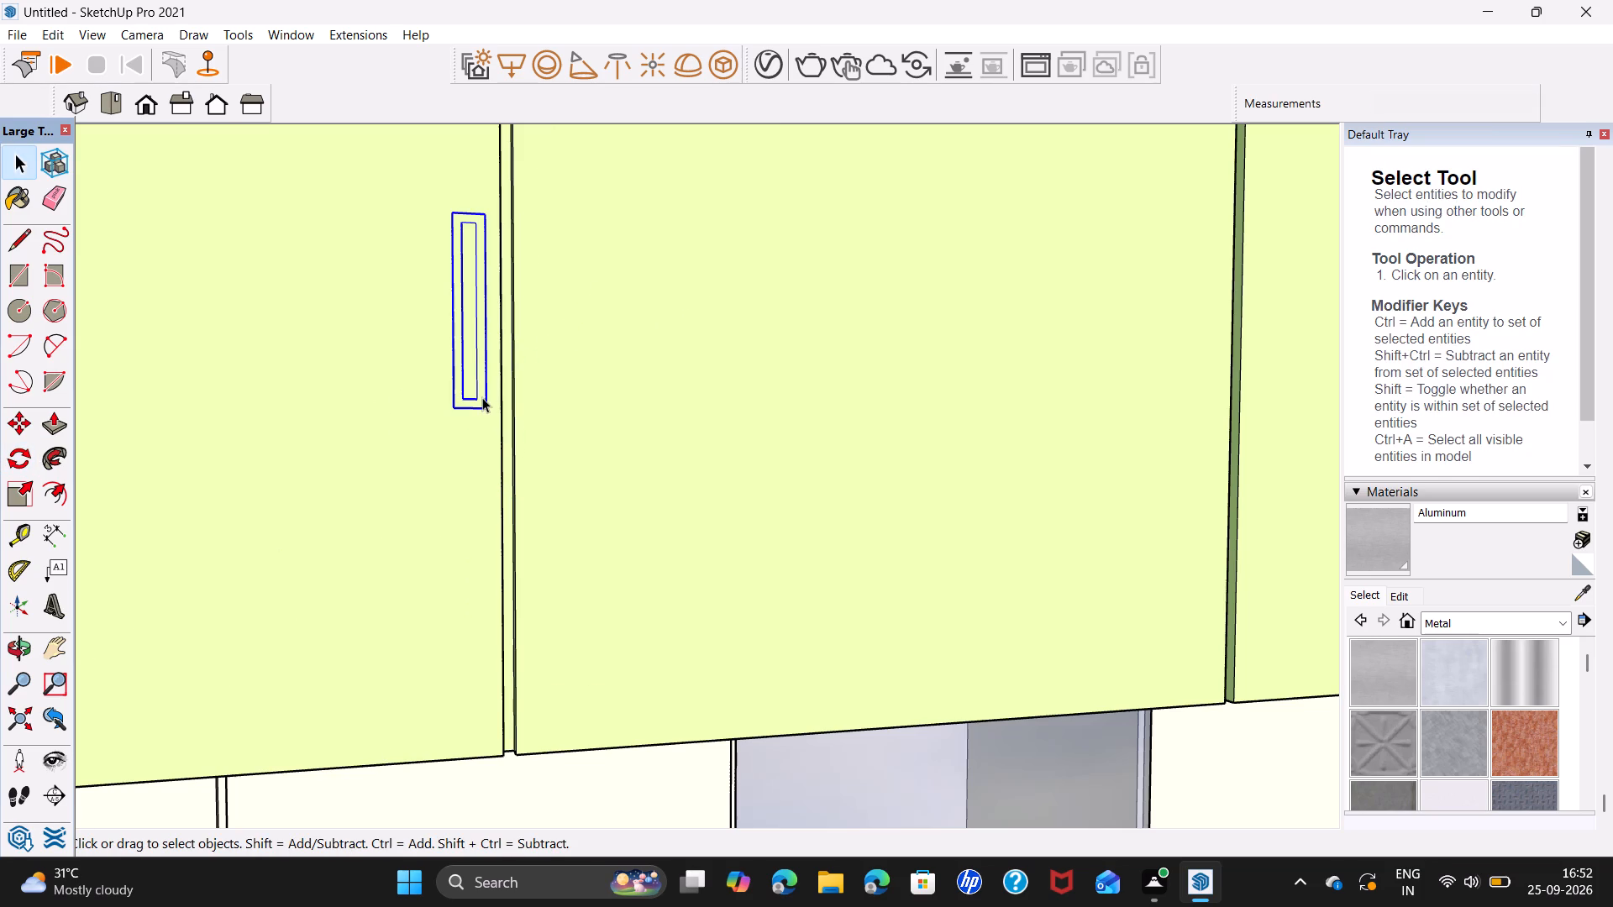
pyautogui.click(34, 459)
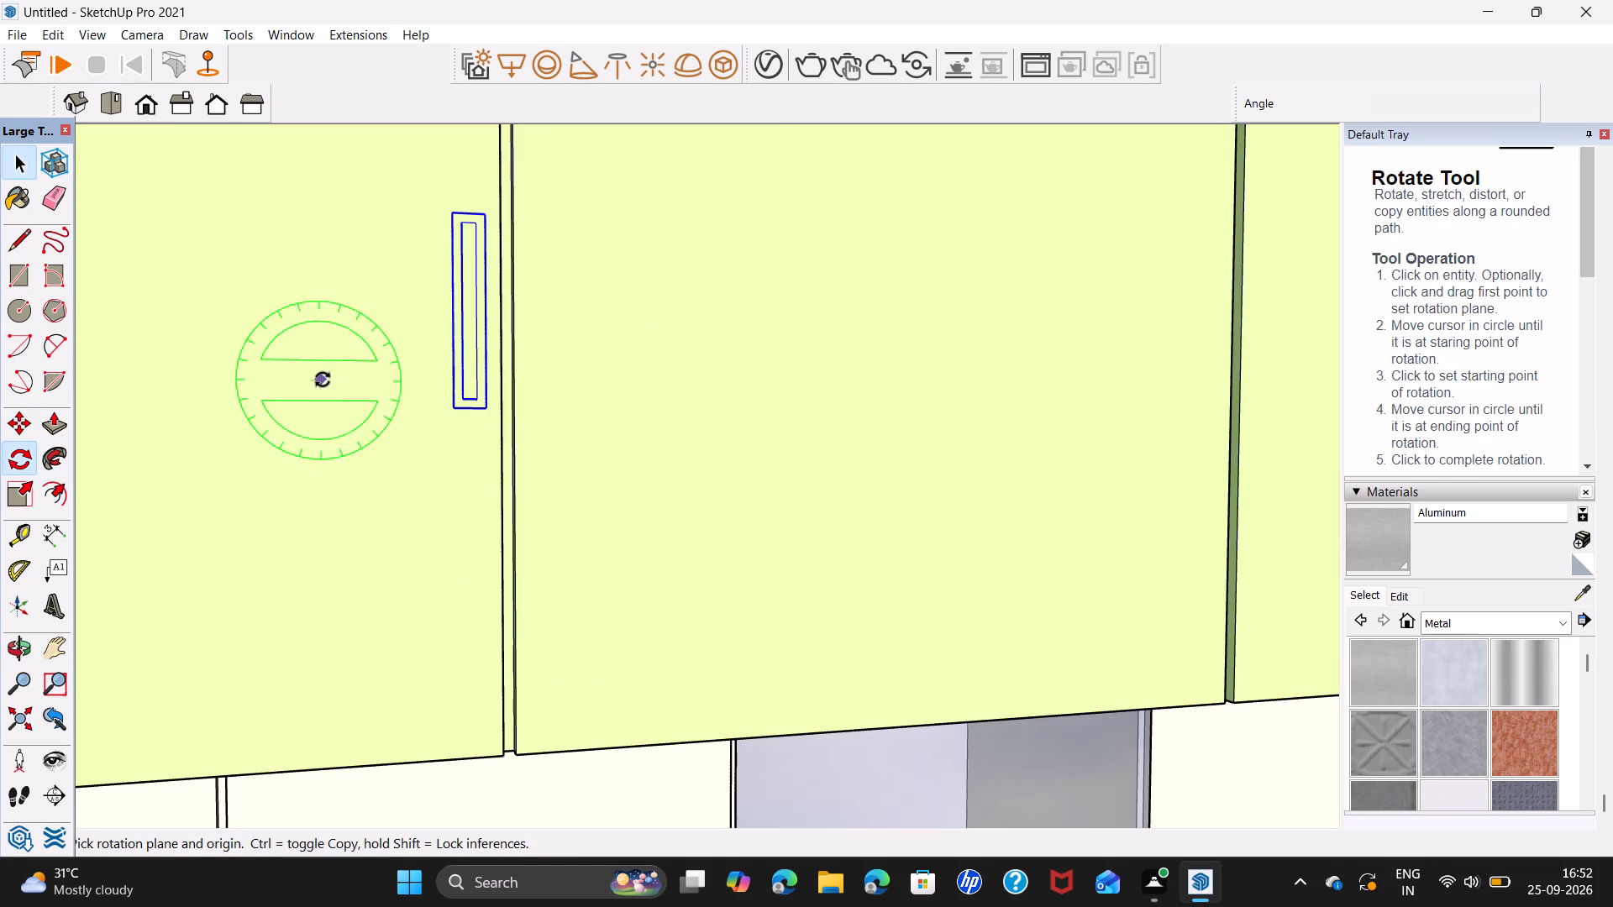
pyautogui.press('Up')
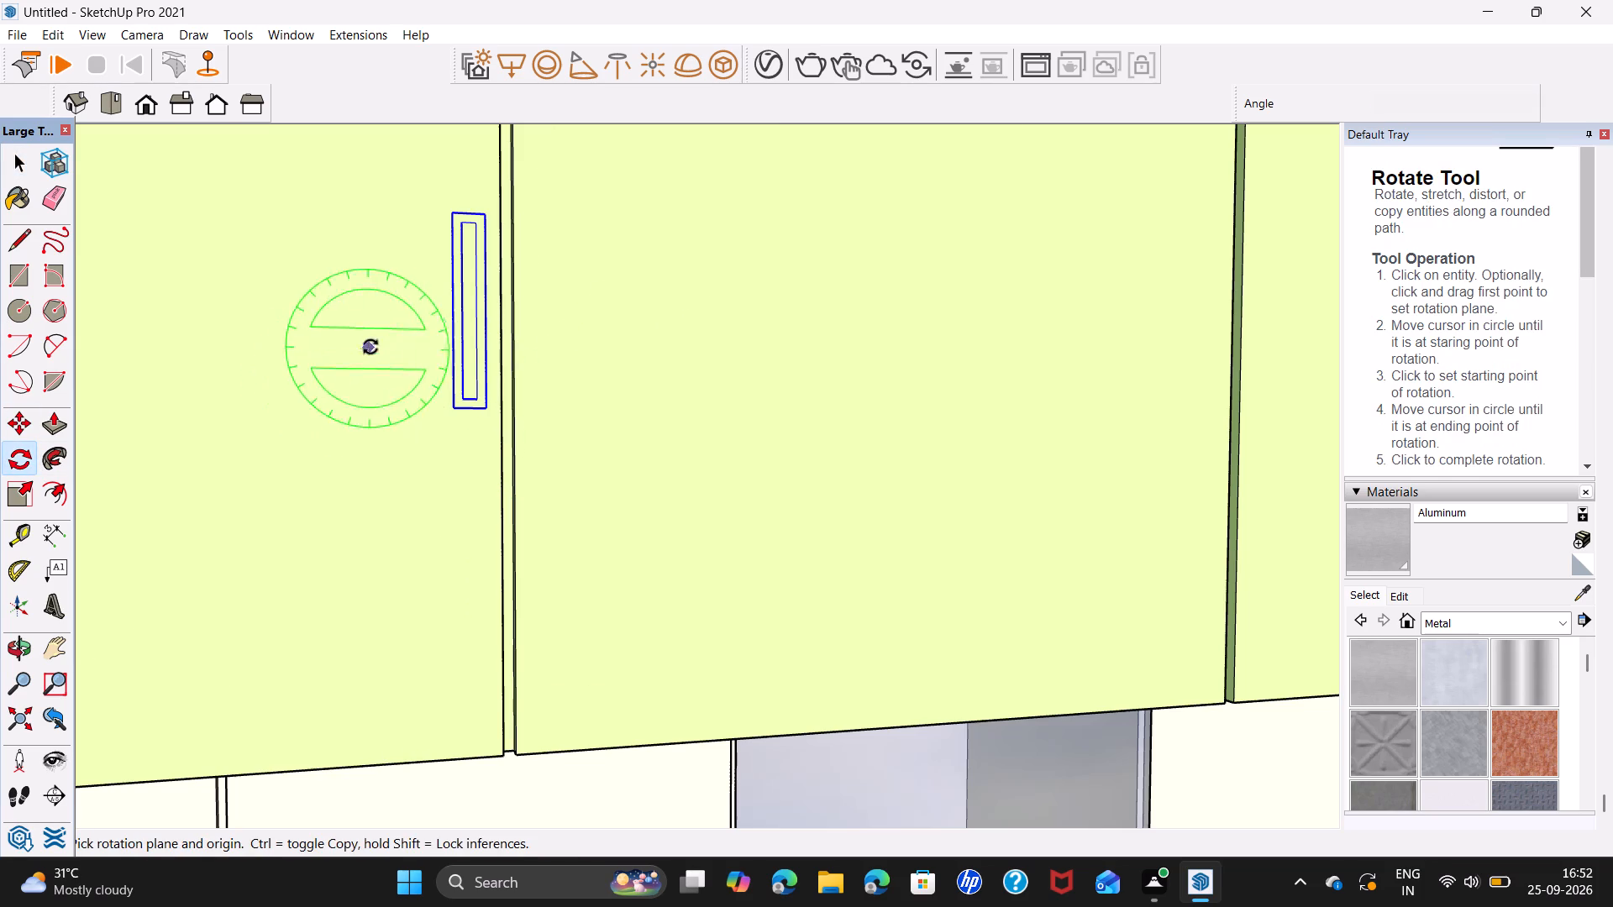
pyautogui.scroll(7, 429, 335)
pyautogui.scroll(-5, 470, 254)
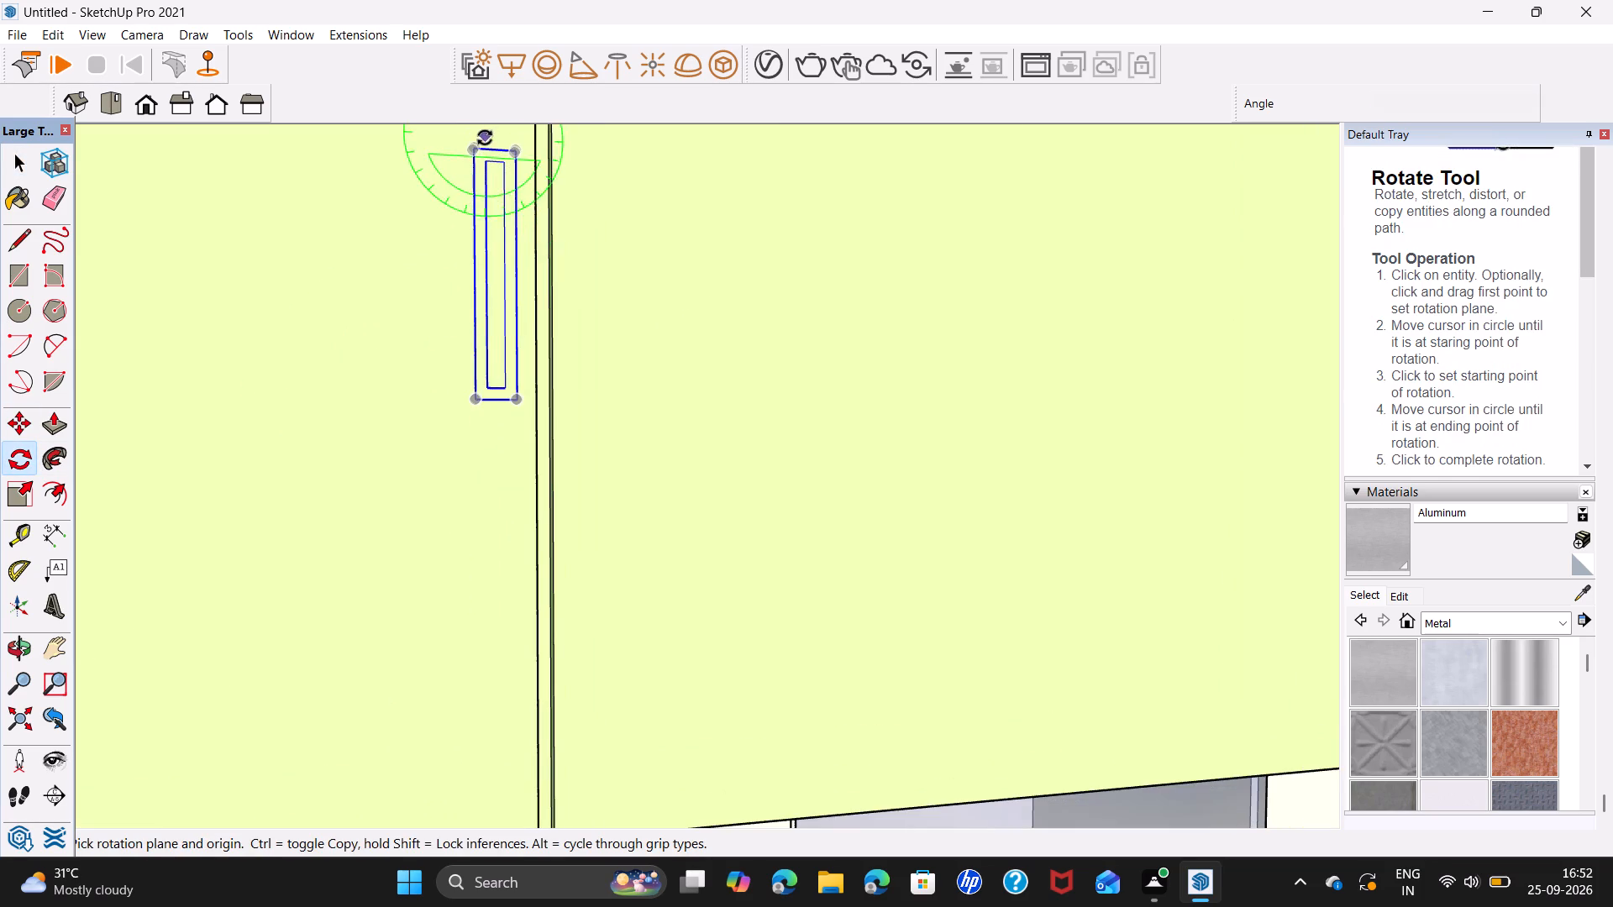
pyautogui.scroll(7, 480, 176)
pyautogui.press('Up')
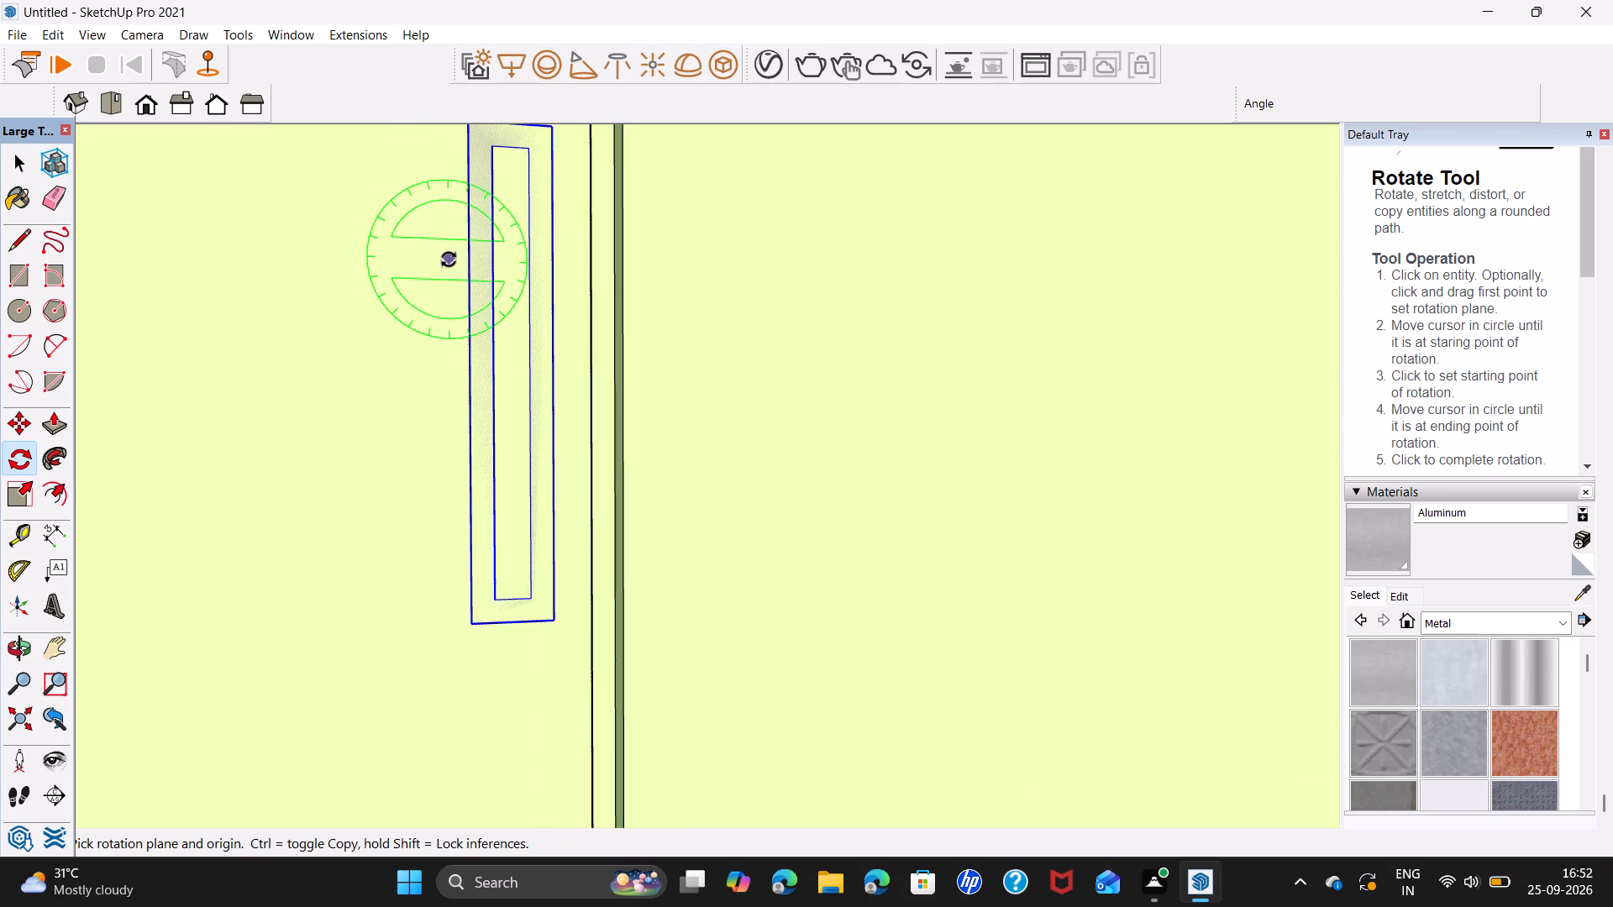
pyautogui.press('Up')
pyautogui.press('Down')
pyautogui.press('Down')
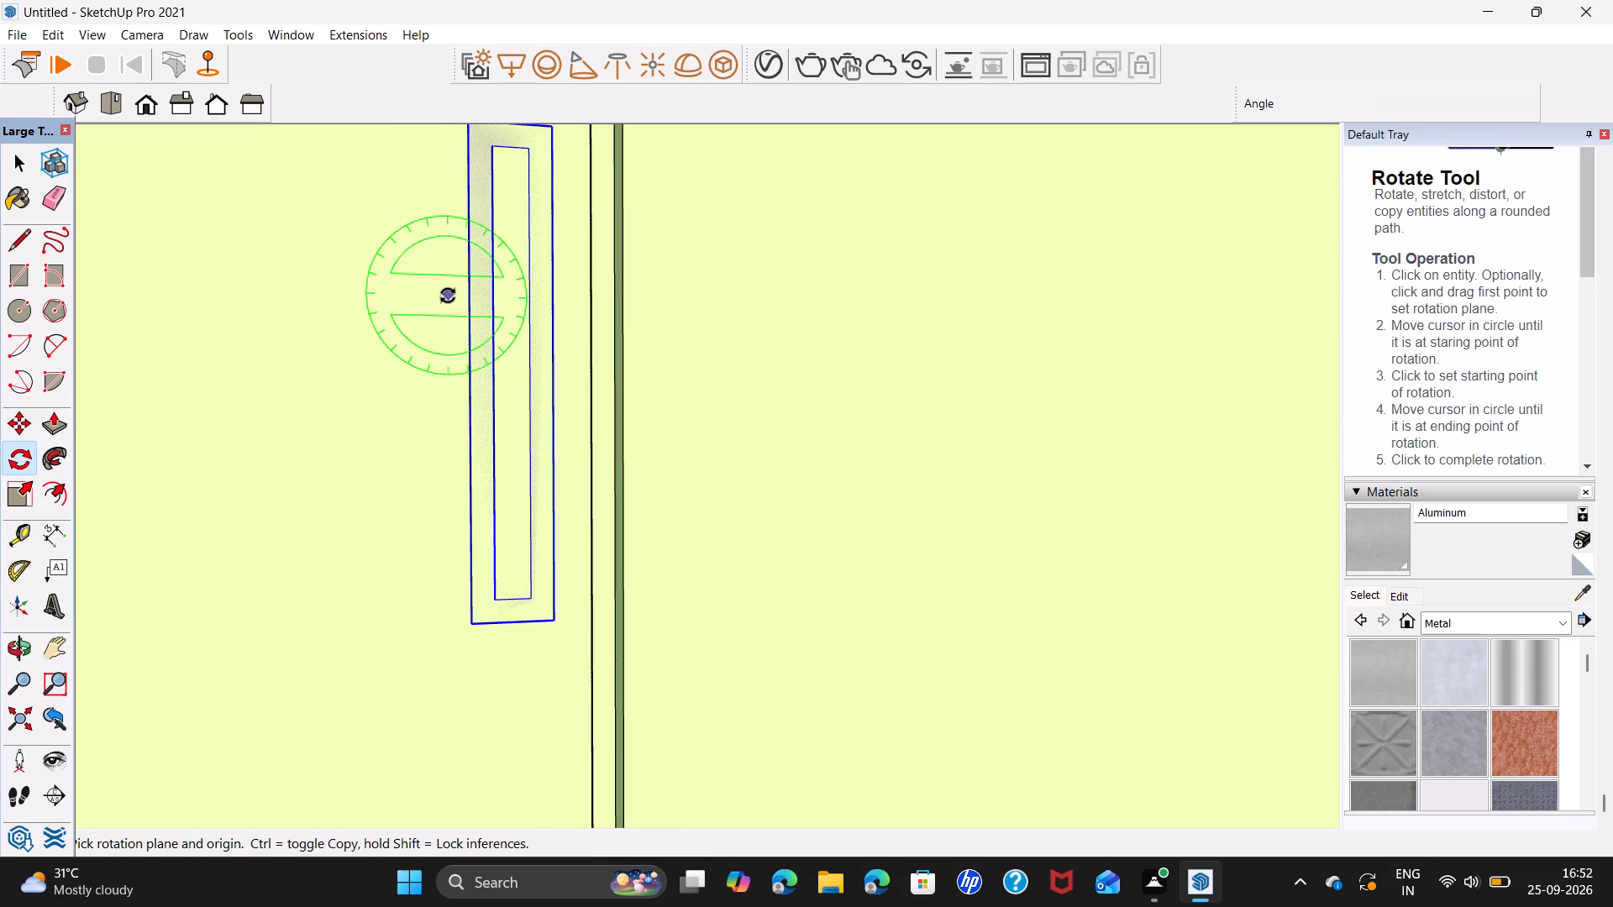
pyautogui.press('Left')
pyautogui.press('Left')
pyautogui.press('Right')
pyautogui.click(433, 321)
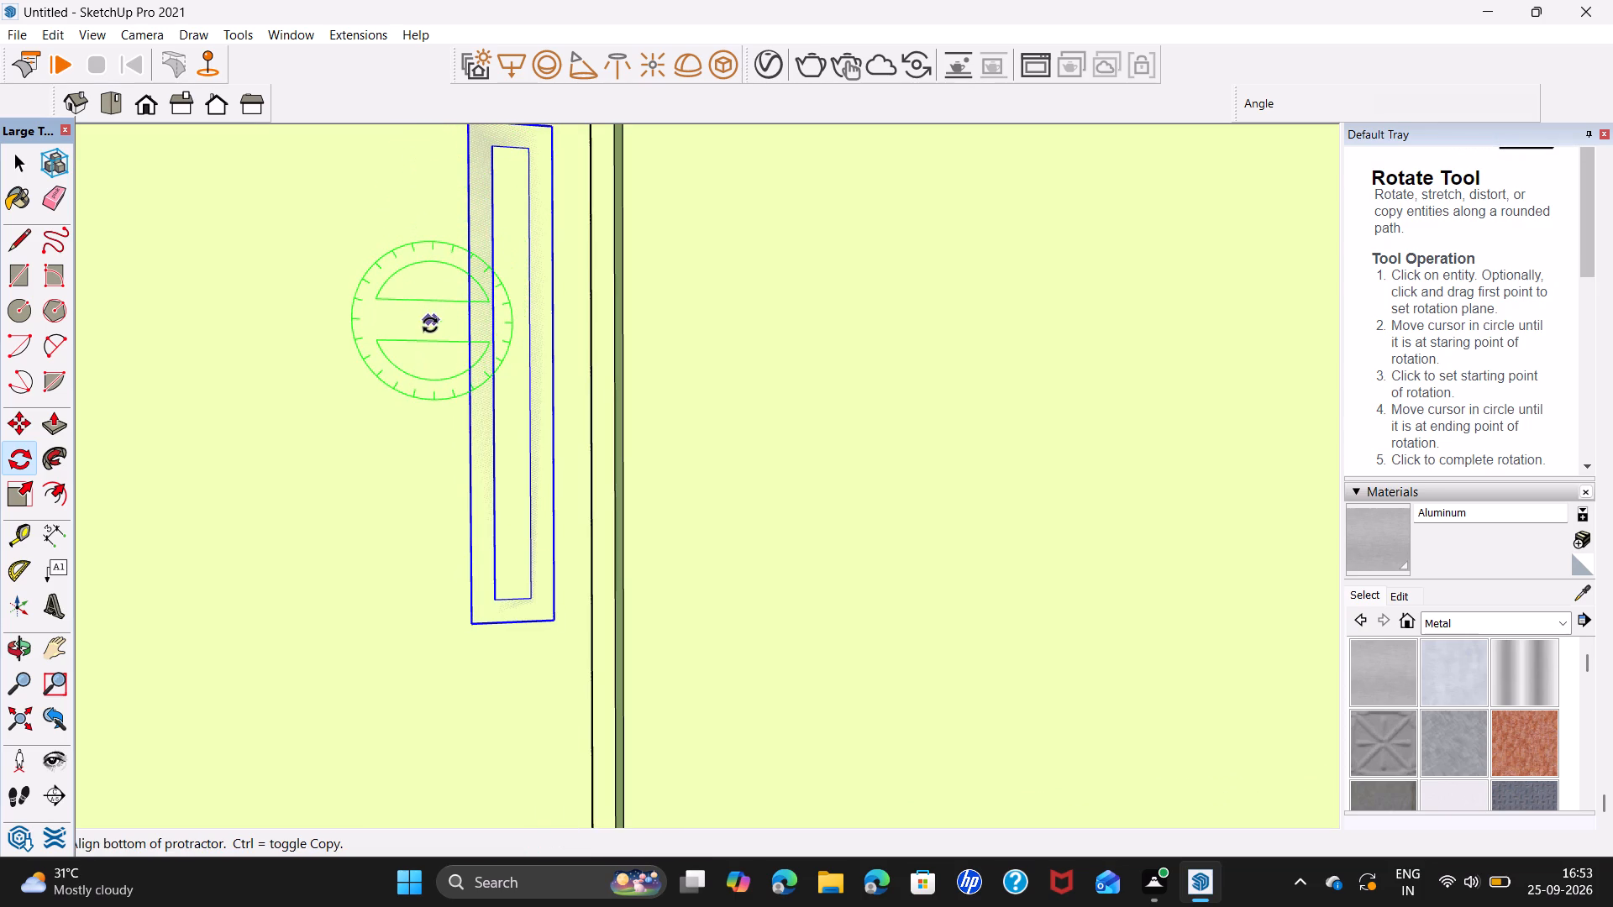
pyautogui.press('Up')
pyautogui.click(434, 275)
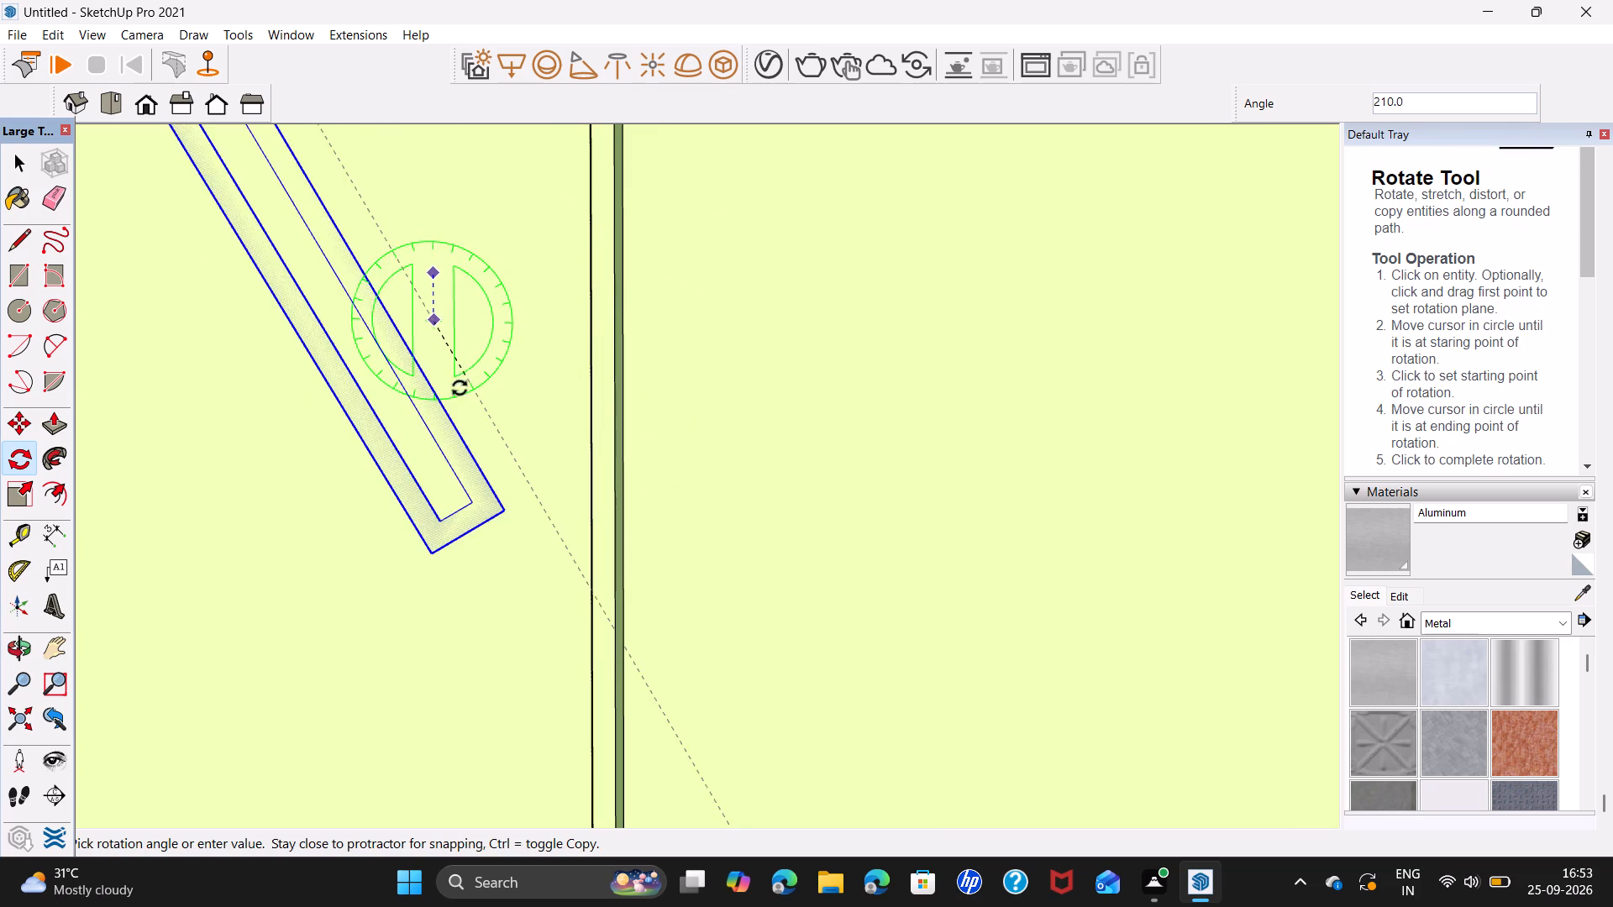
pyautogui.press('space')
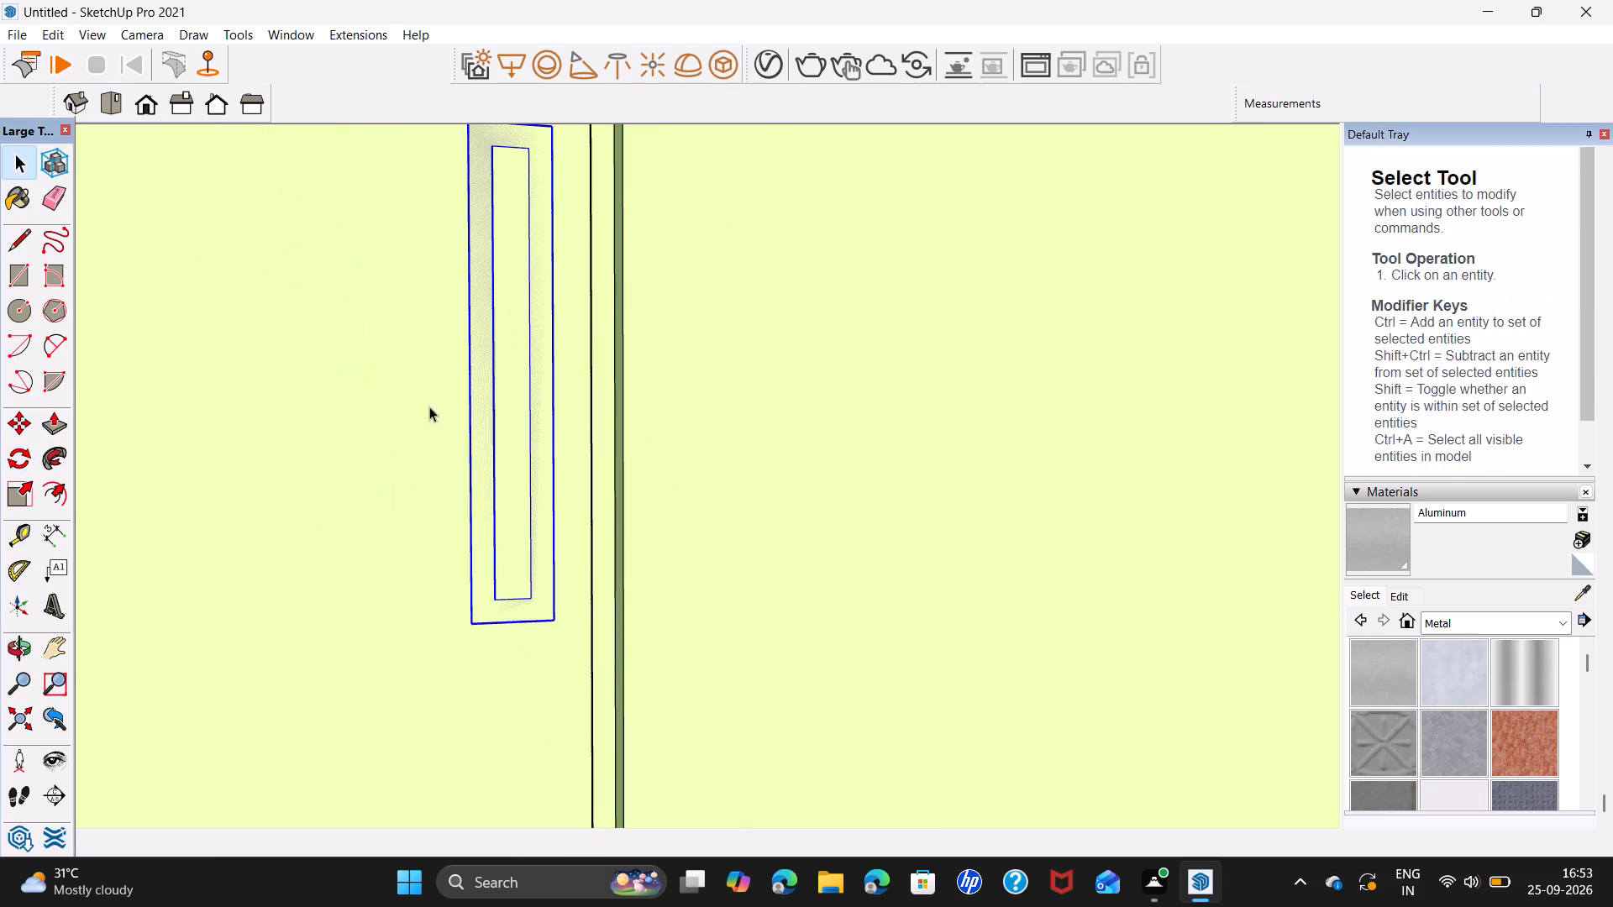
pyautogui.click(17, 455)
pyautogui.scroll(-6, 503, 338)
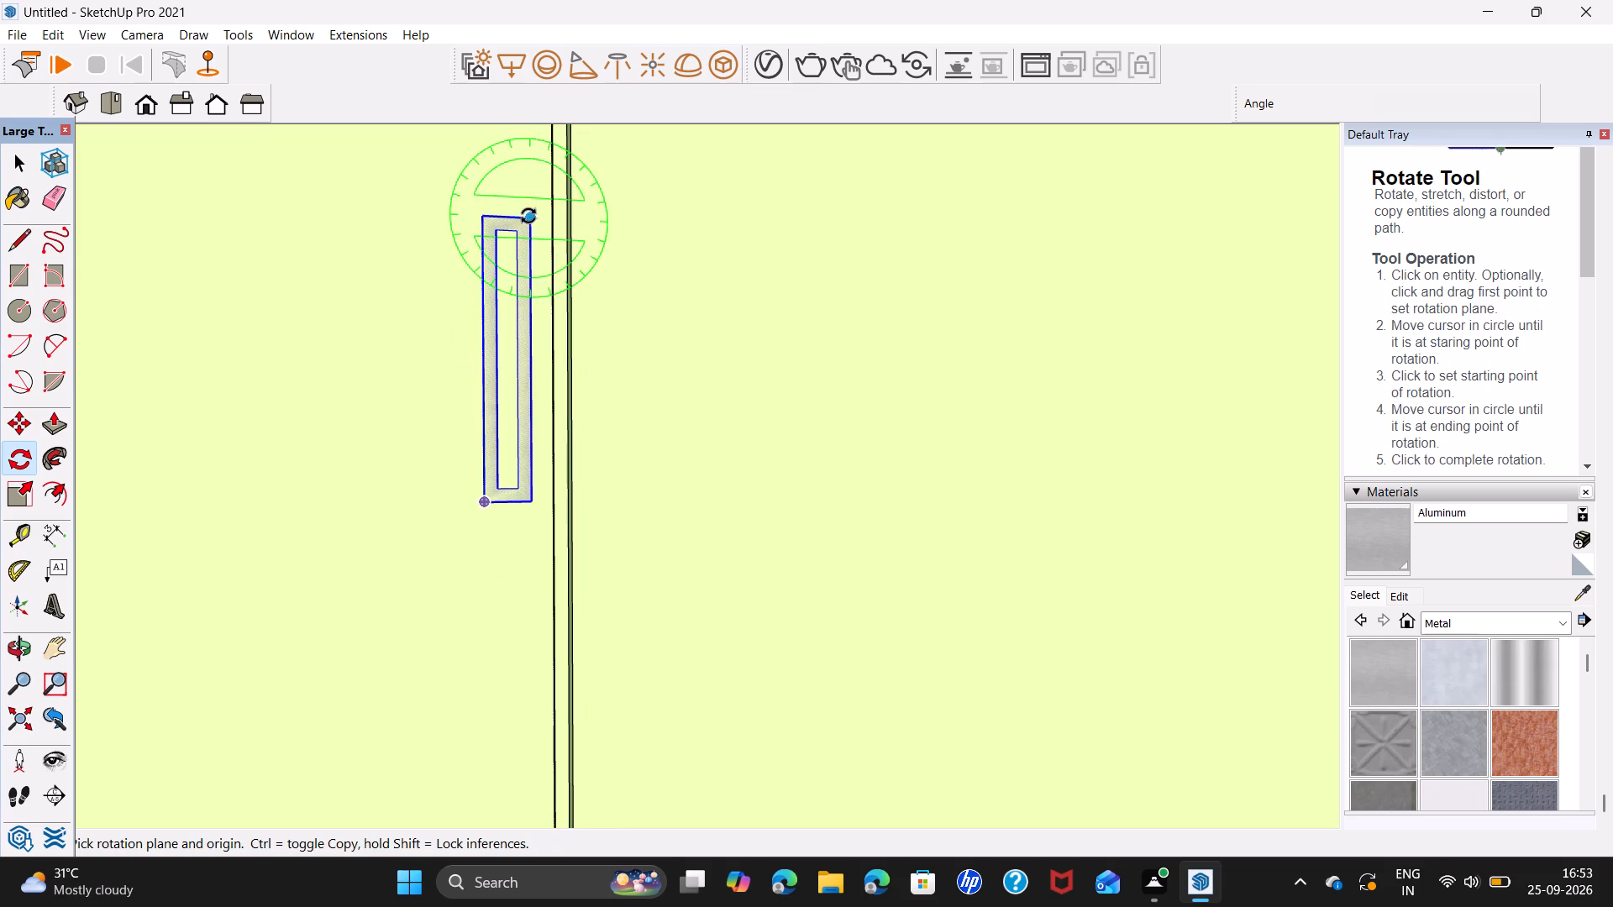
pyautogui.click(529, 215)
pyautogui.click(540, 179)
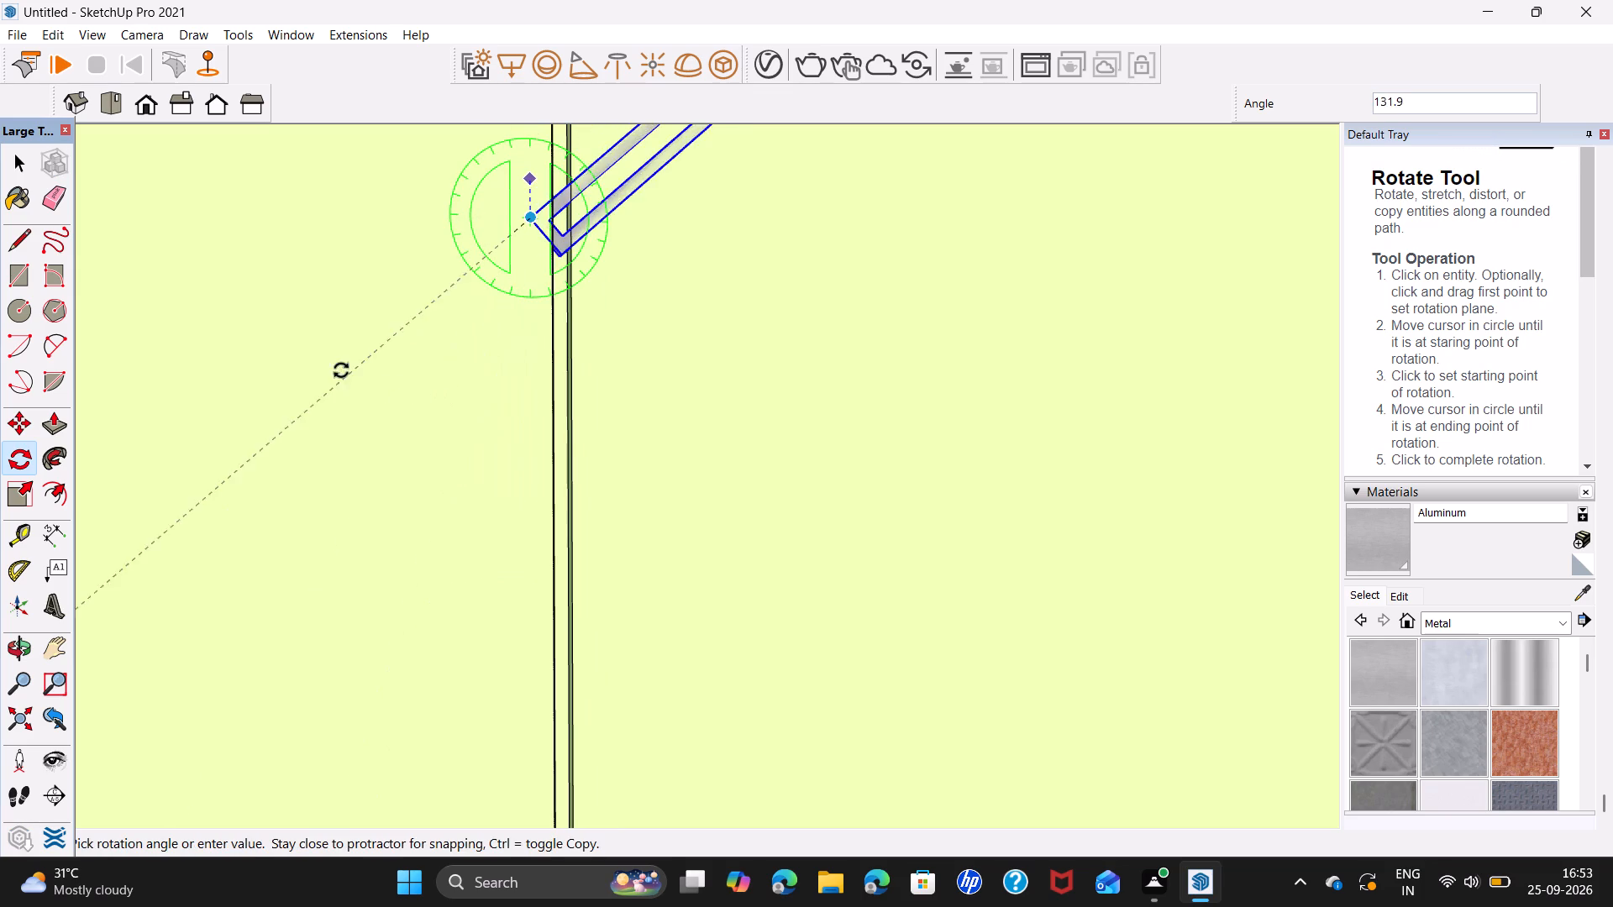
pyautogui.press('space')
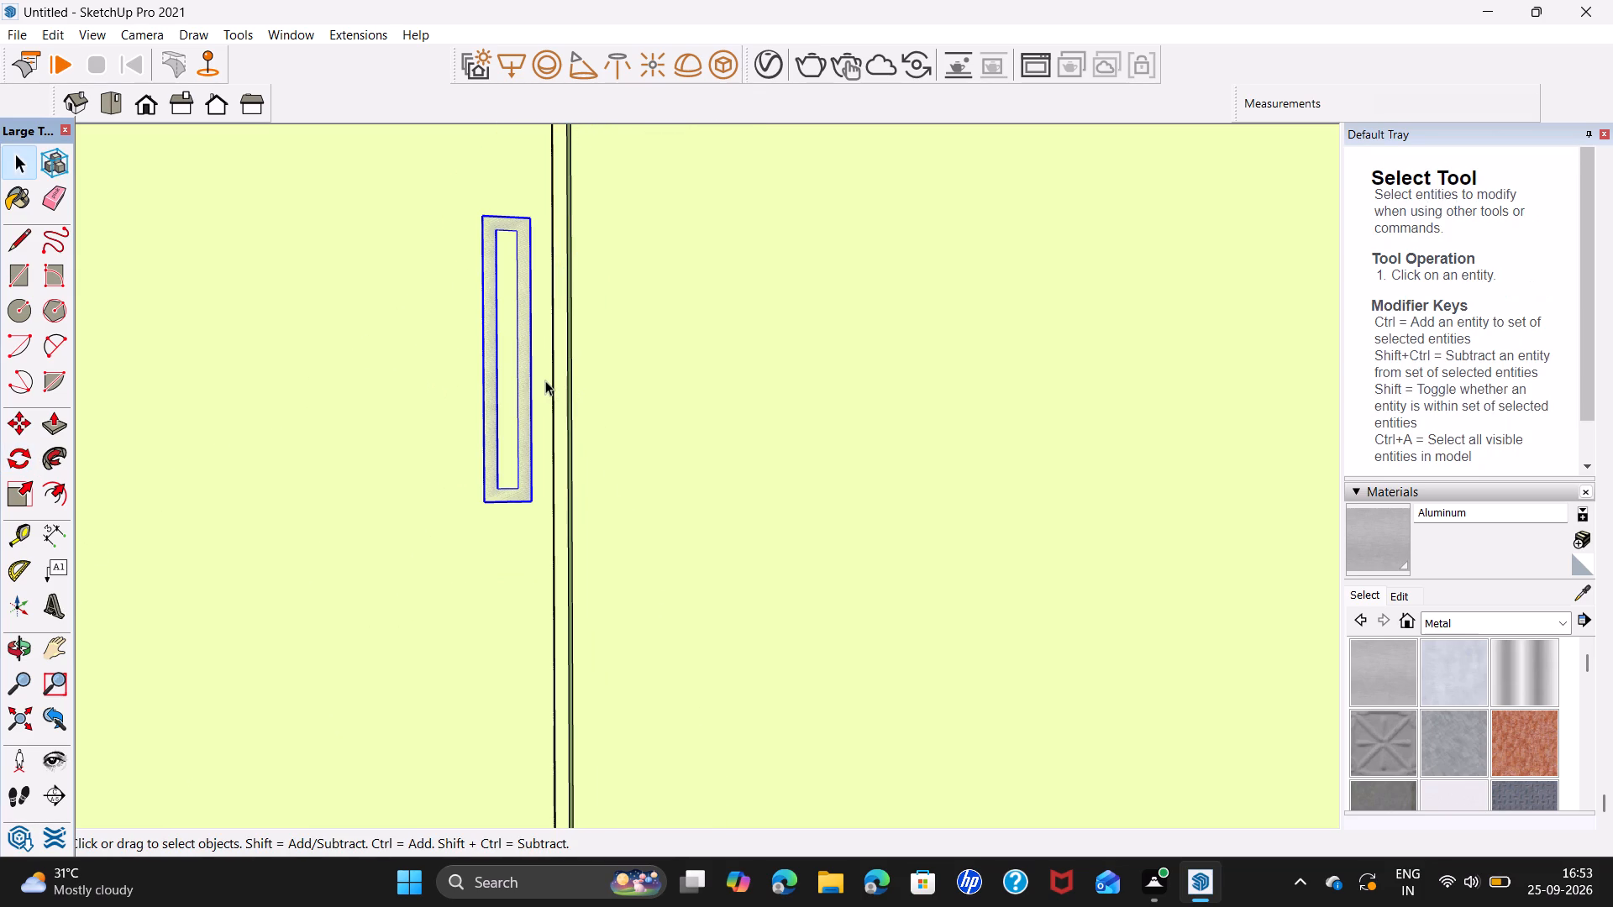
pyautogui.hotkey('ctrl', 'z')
# Draw an upright rectangle about 1/2" by 5 13/16" on the adjoining wall's first upper door, beside its joint with the second.
pyautogui.scroll(-7, 541, 380)
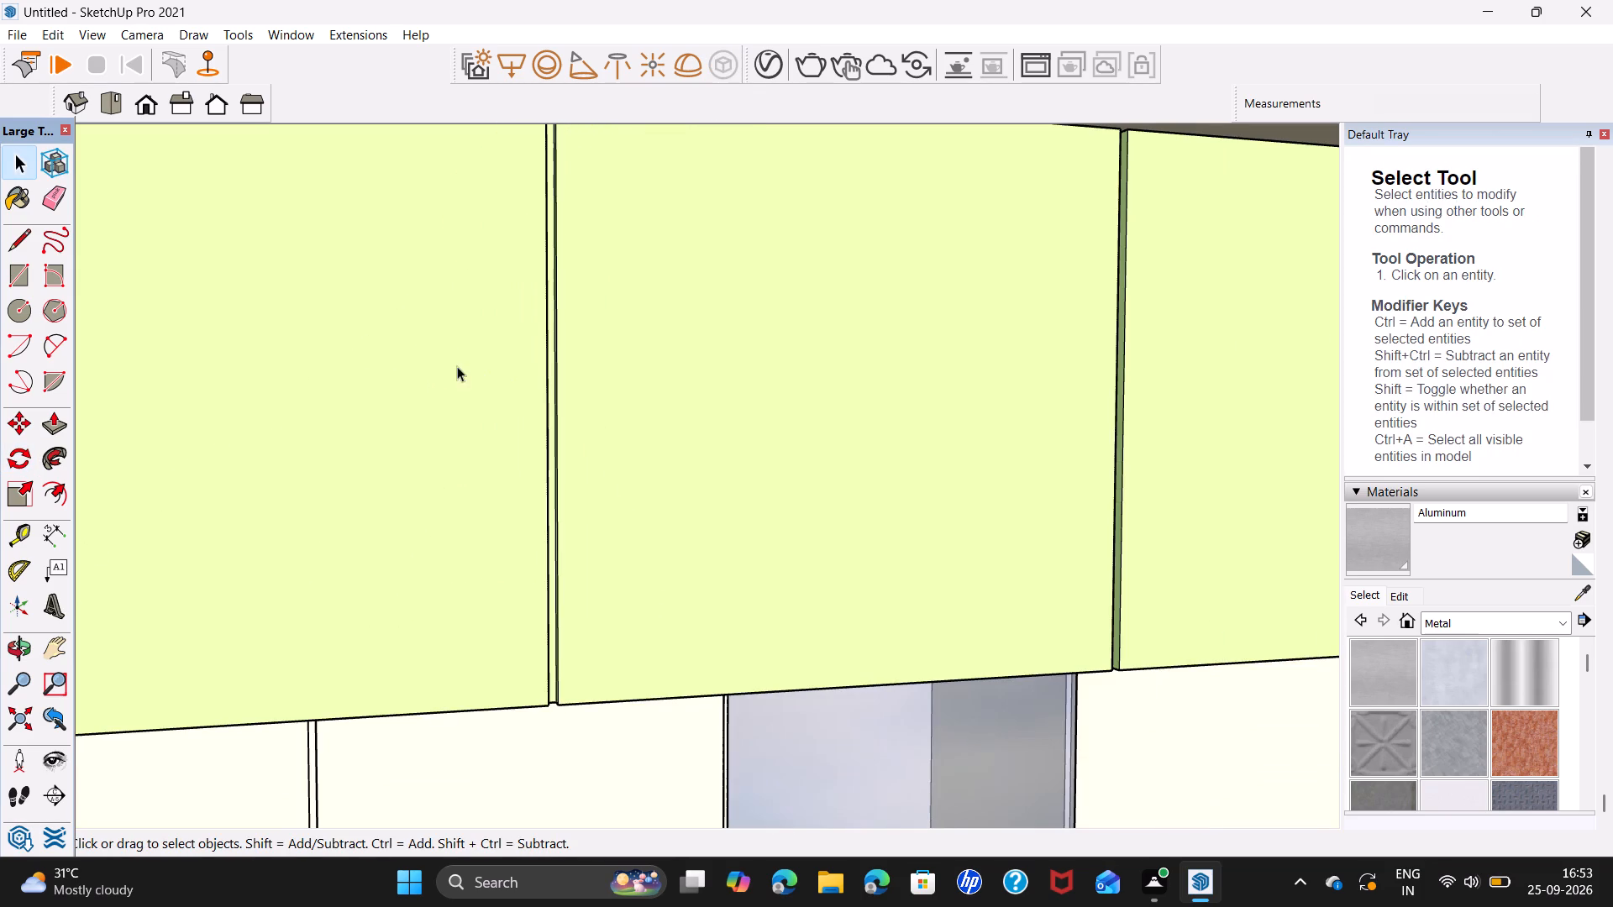
pyautogui.keyDown('shift'); pyautogui.moveTo(491, 357); pyautogui.dragTo(482, 490, button='middle'); pyautogui.keyUp('shift')
pyautogui.press('r')
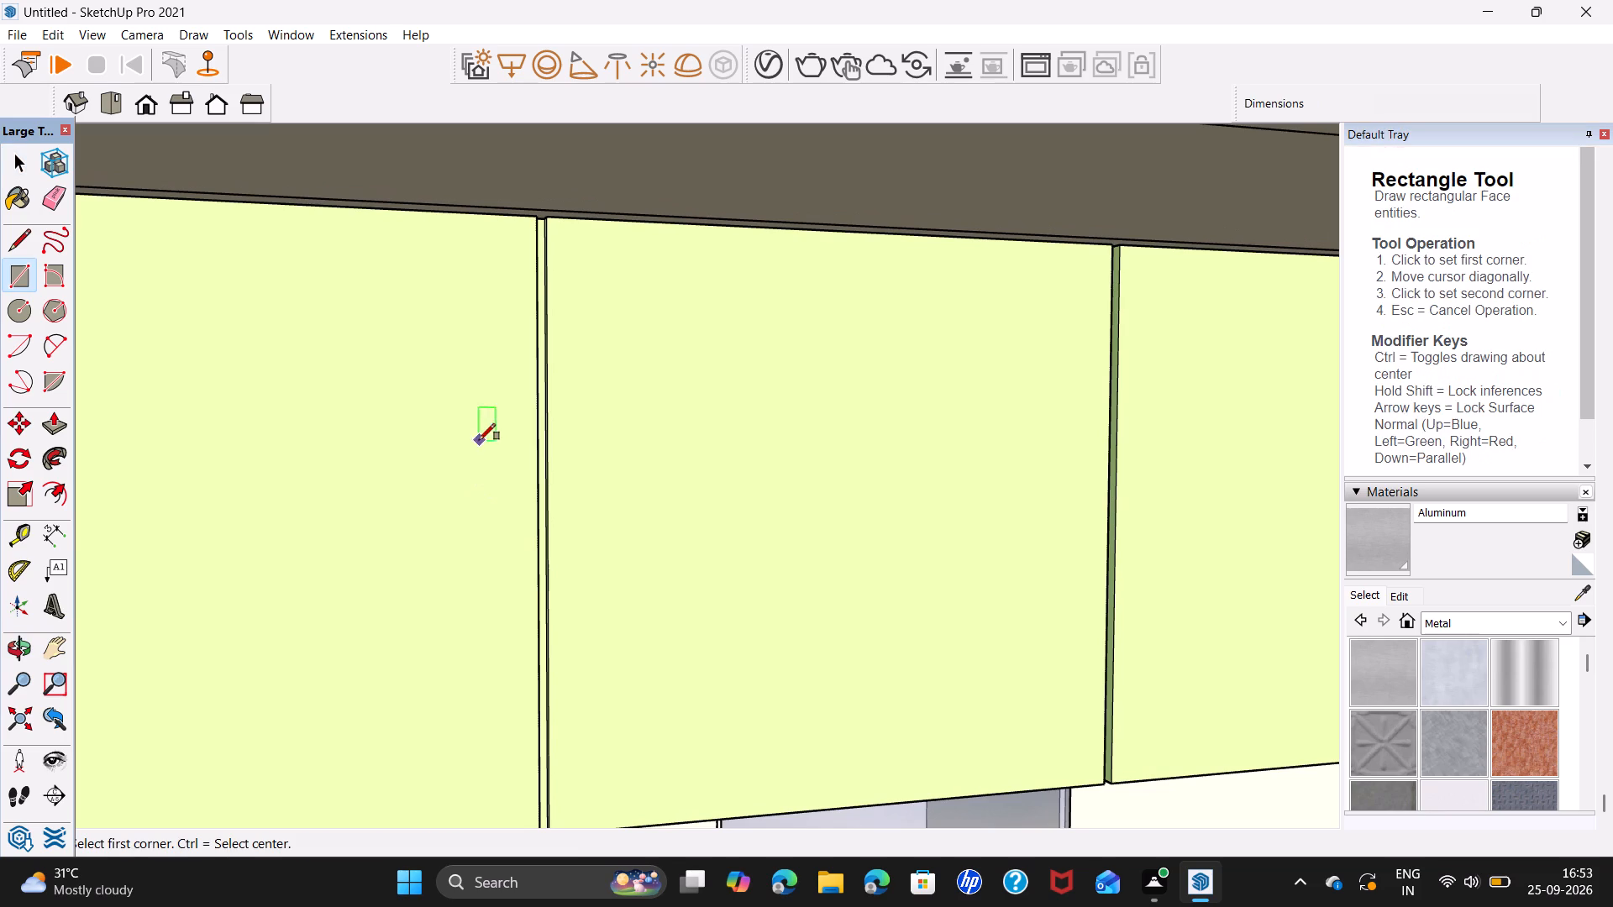
pyautogui.click(491, 520)
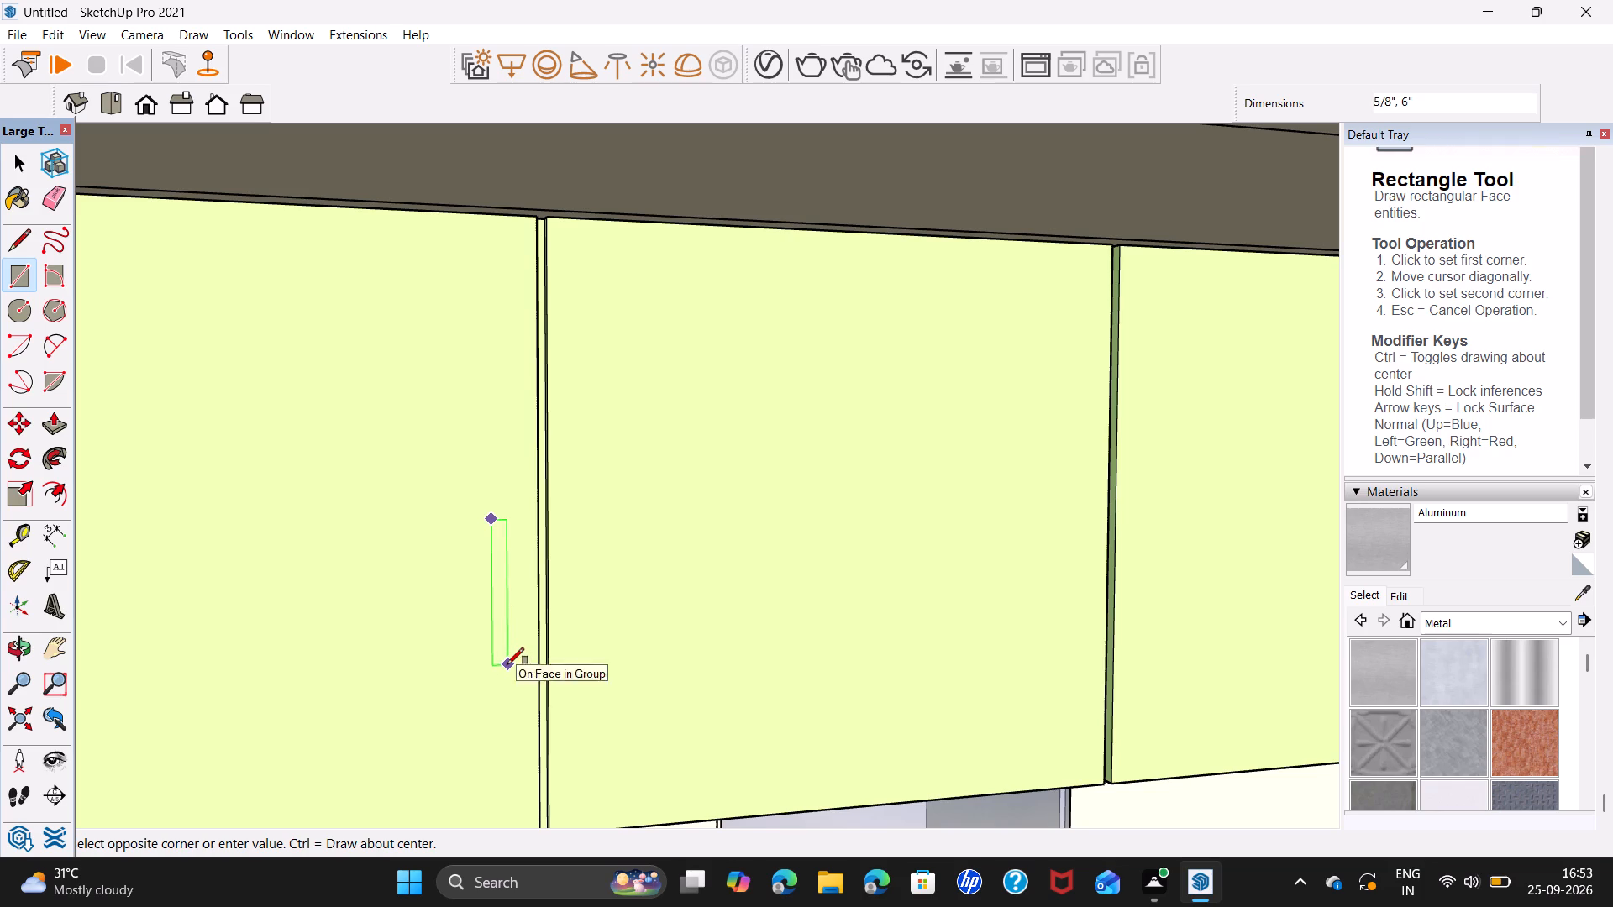
pyautogui.scroll(5, 507, 663)
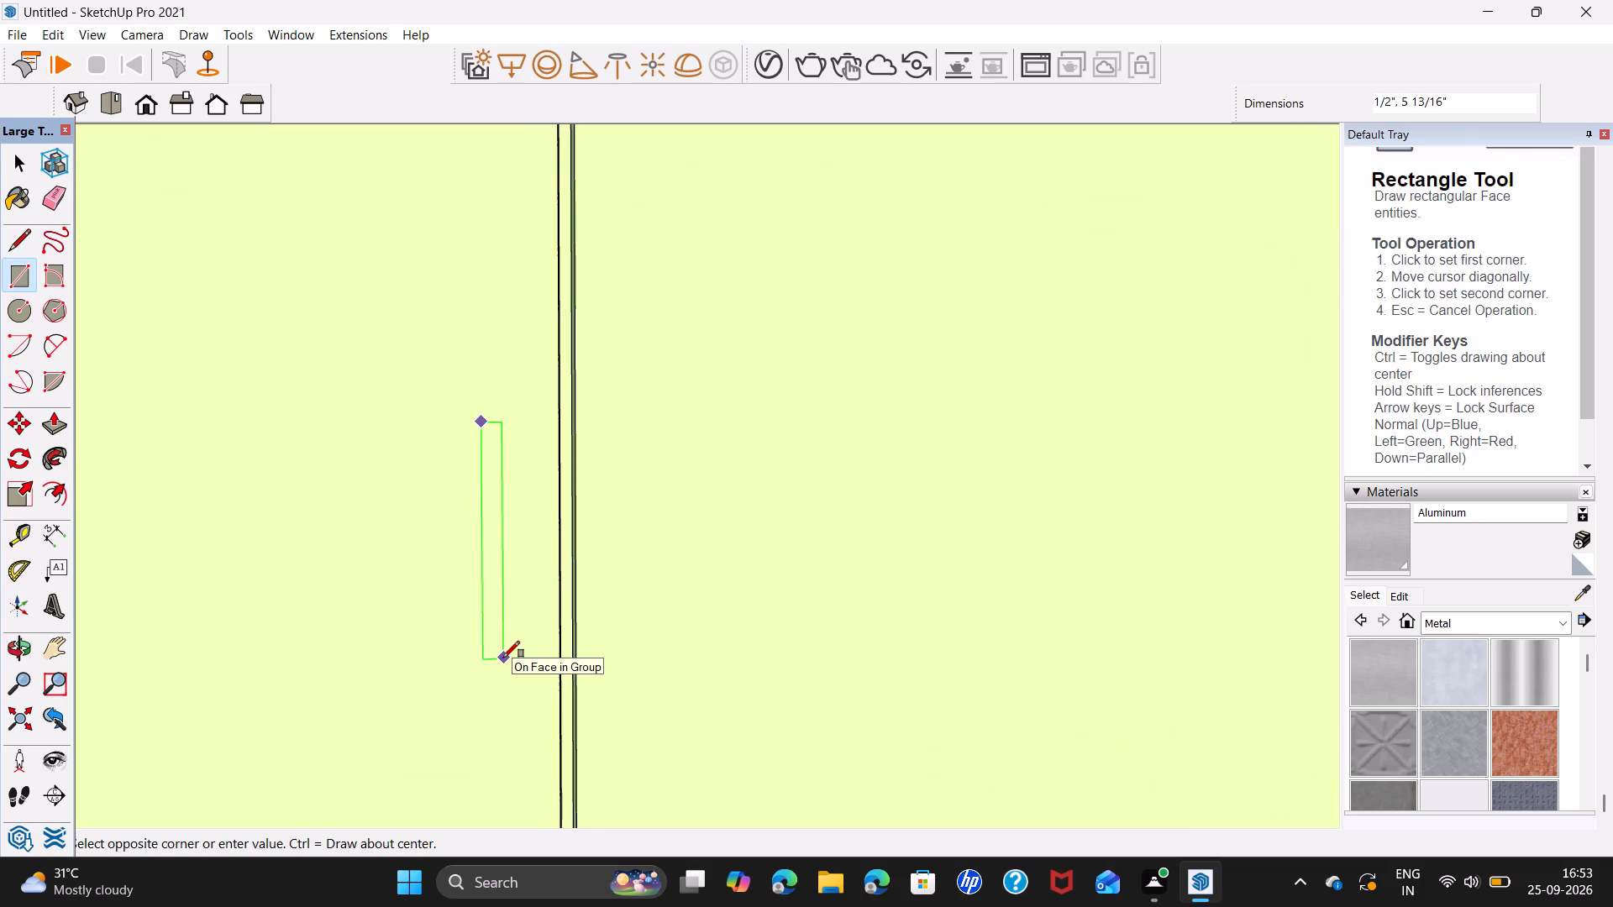
pyautogui.click(503, 658)
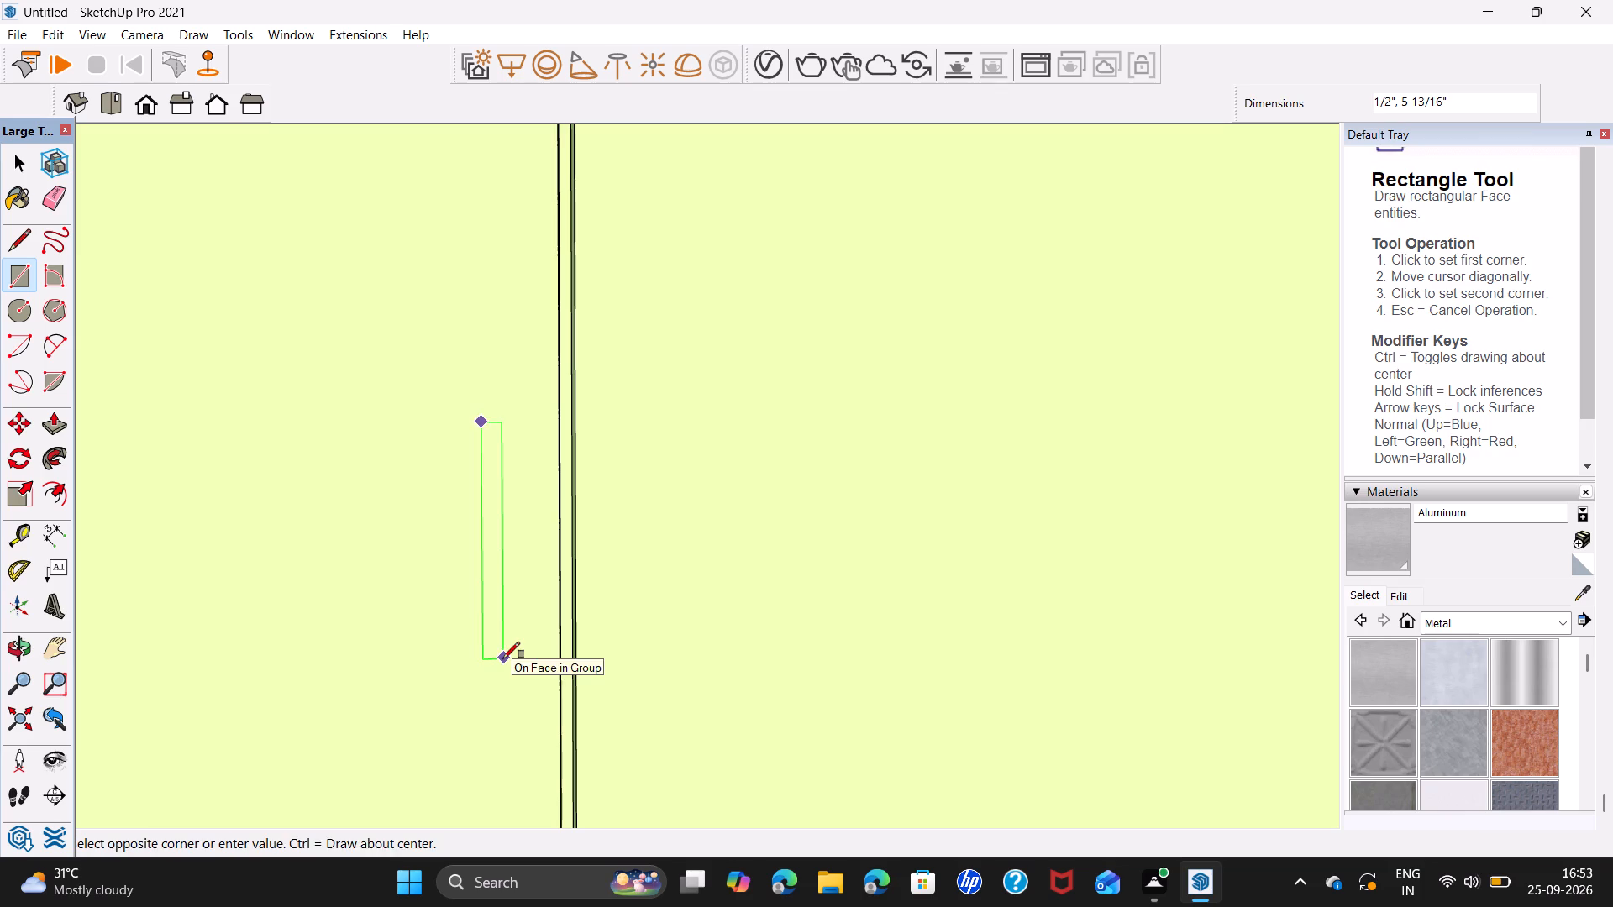
# Extrude the rectangle 1" out from the cabinet door to form the handle block.
pyautogui.press('space')
pyautogui.click(491, 632)
pyautogui.press('p')
pyautogui.click(491, 632)
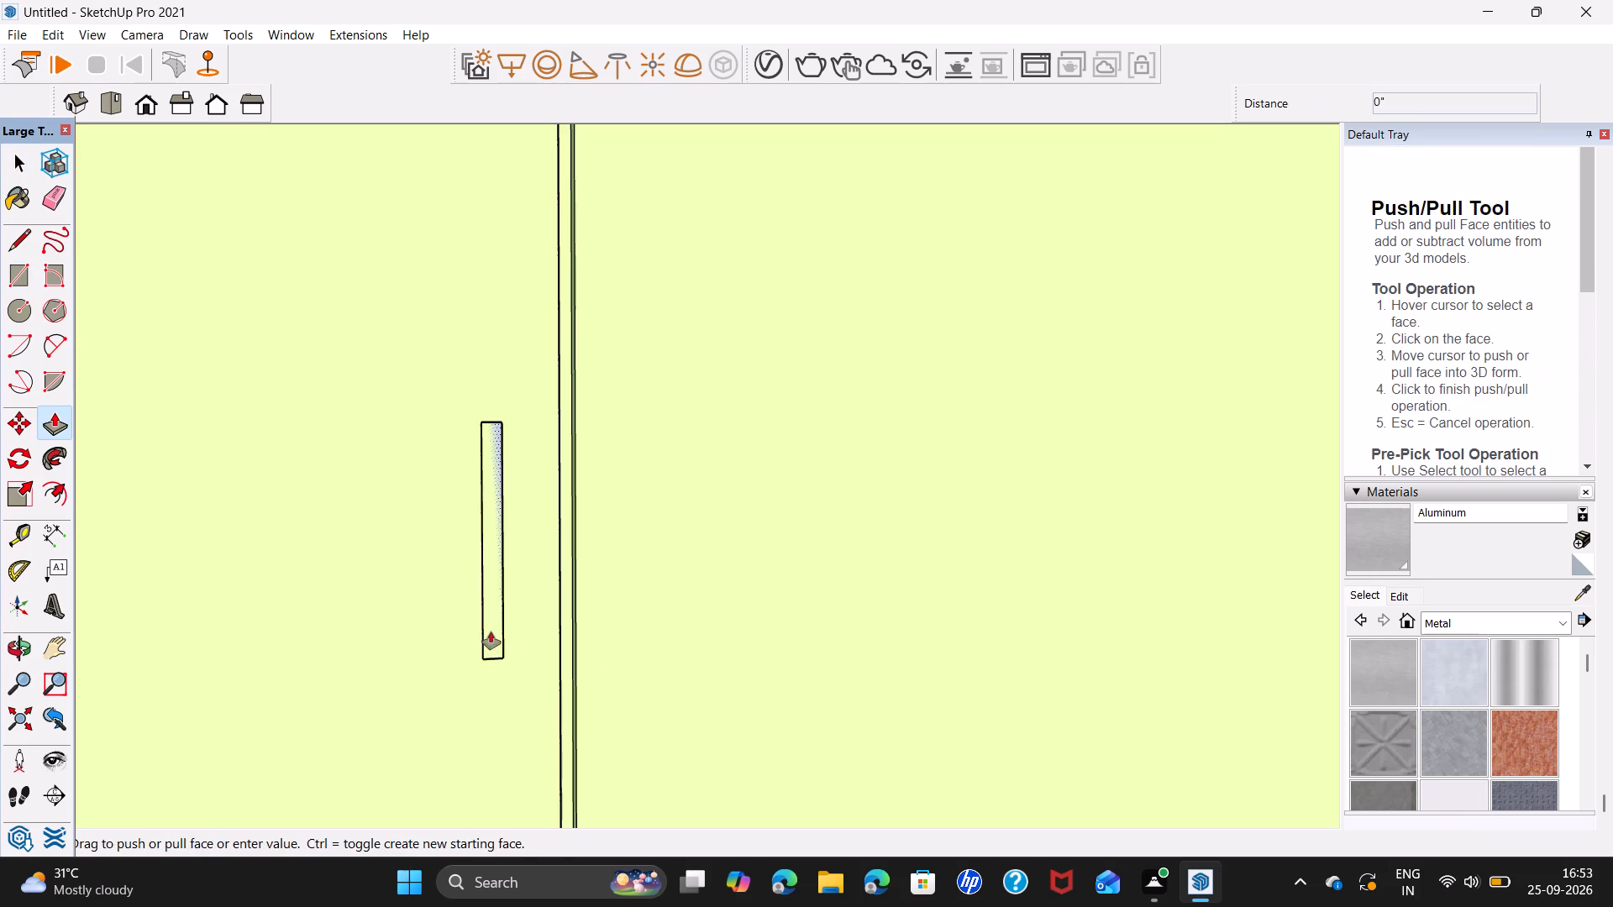
pyautogui.press('1')
pyautogui.press('Return')
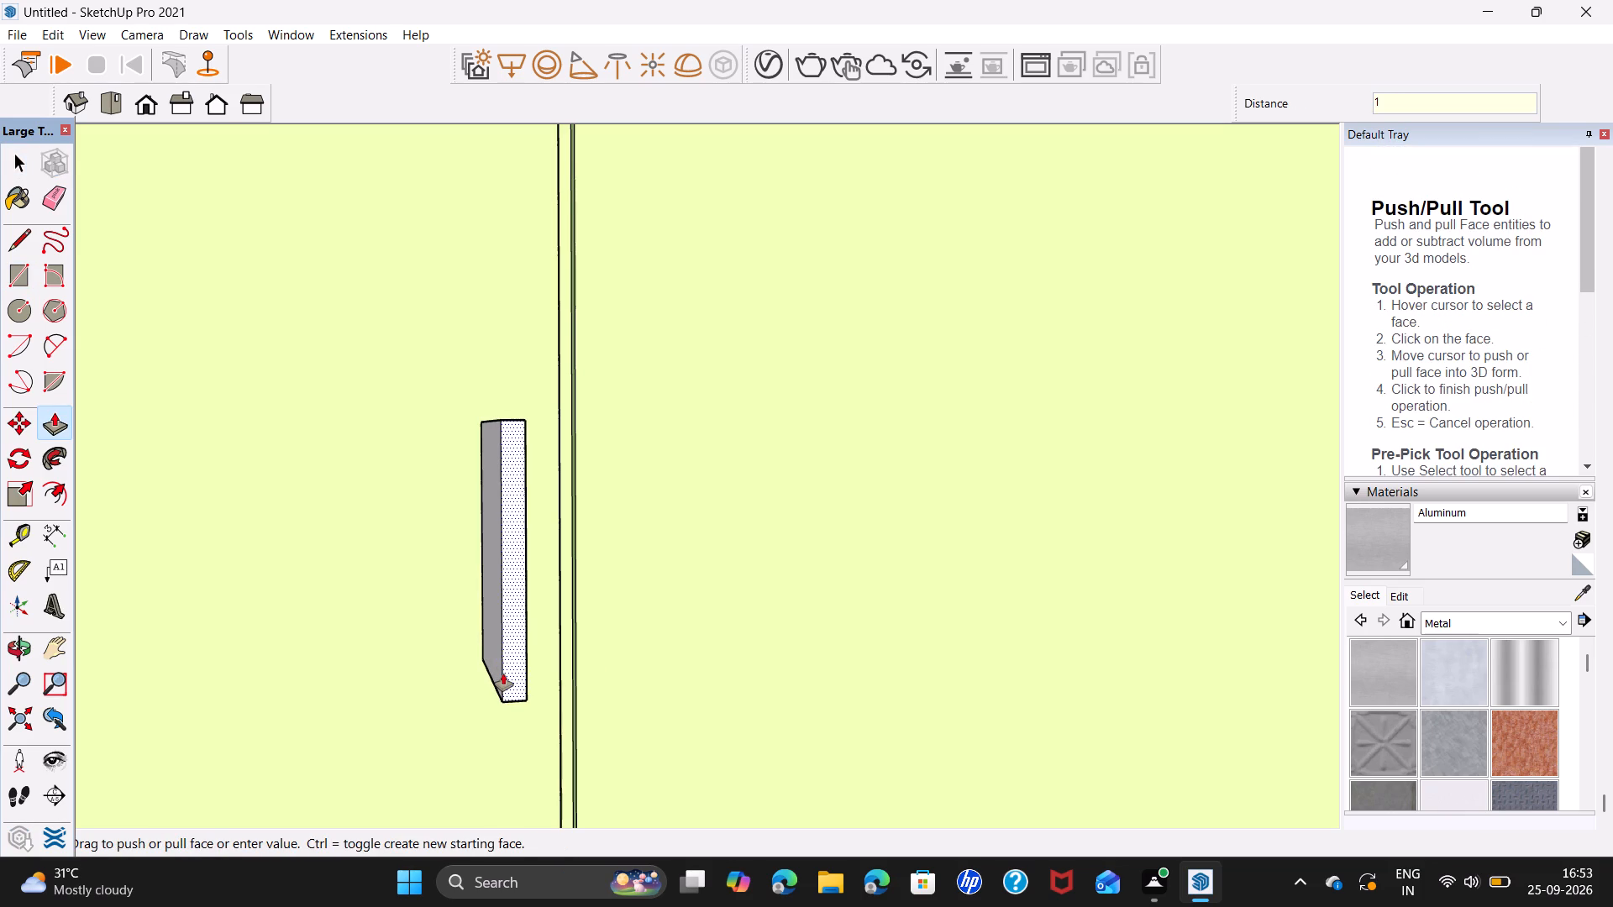
# Hollow out the handle block by offsetting its side face about 1/4" inward and pushing the inner face 1/2" through.
pyautogui.moveTo(473, 654); pyautogui.dragTo(850, 645, button='middle')
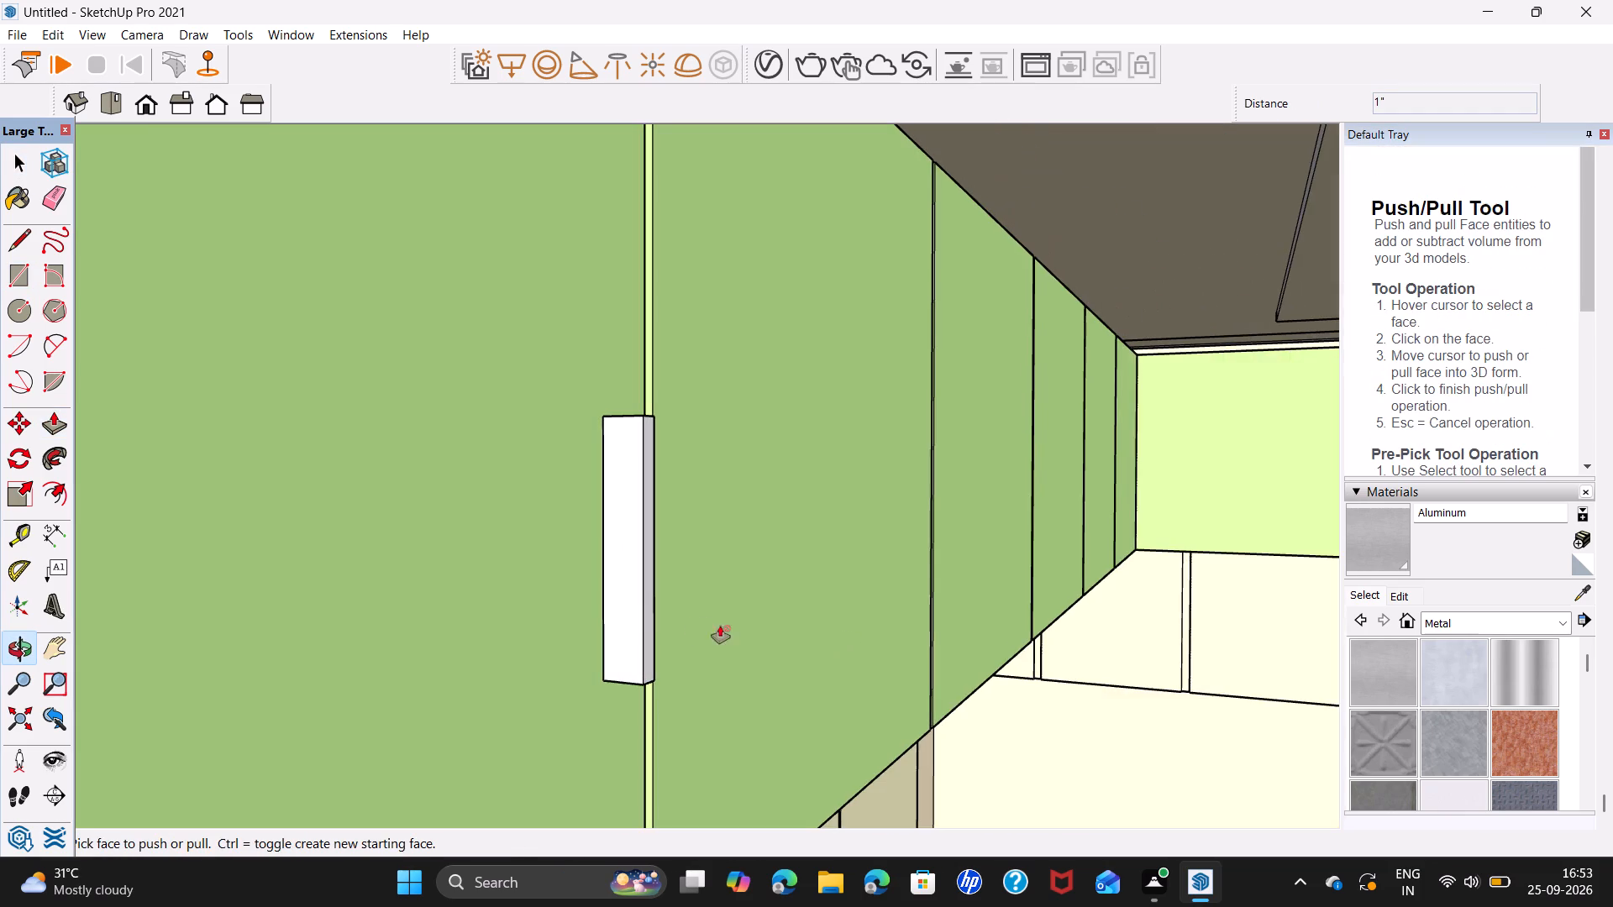
pyautogui.scroll(2, 637, 616)
pyautogui.press('space')
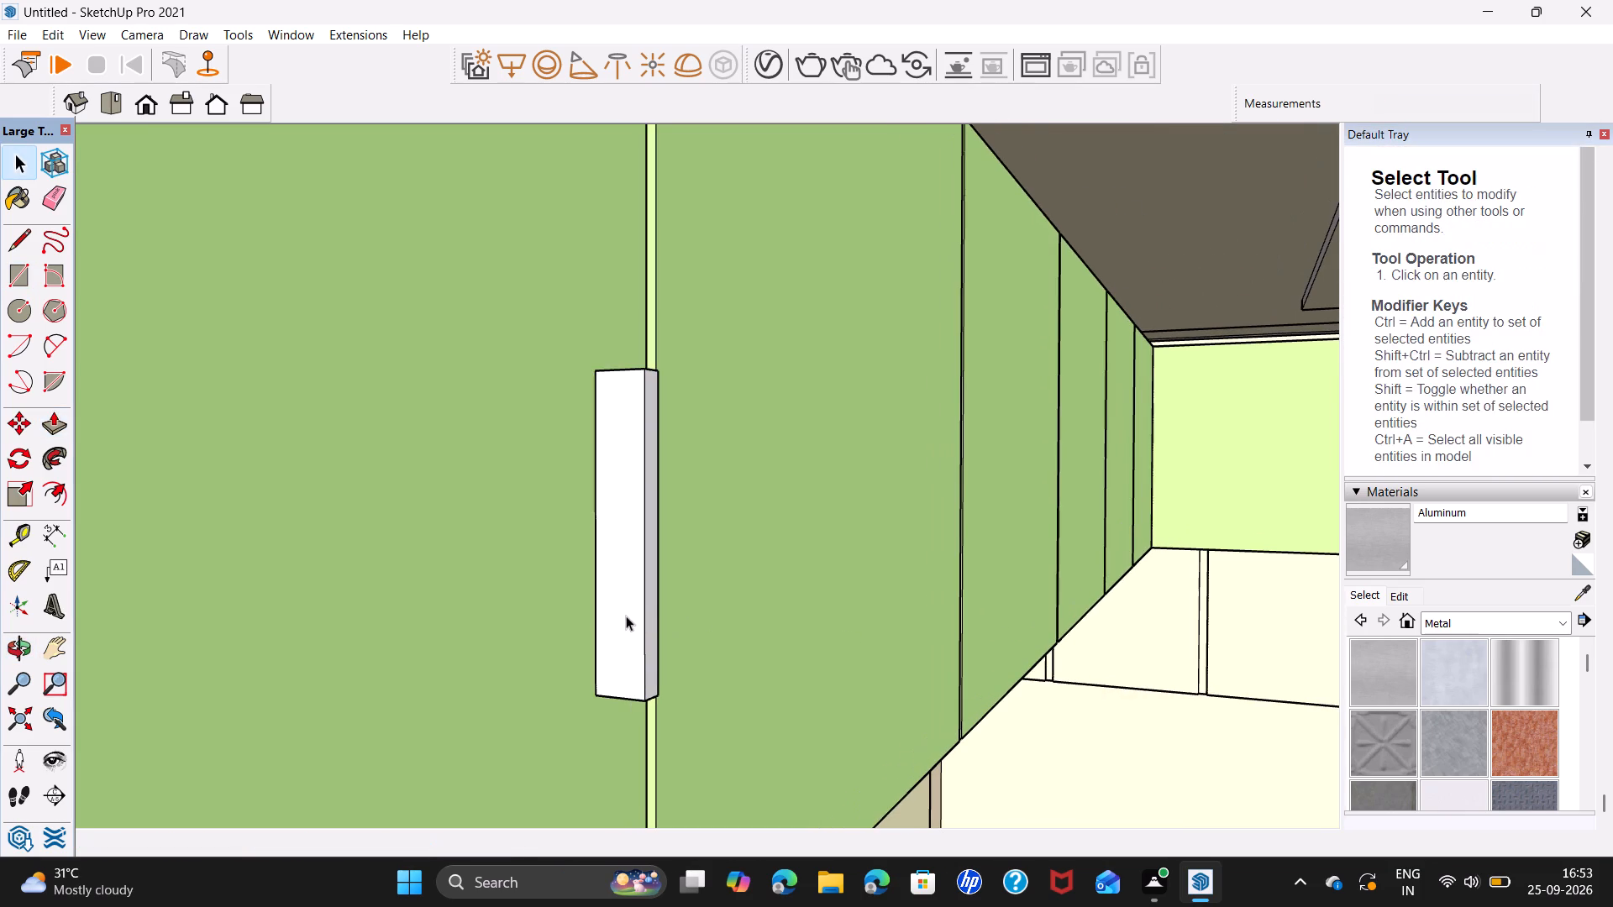
pyautogui.click(66, 504)
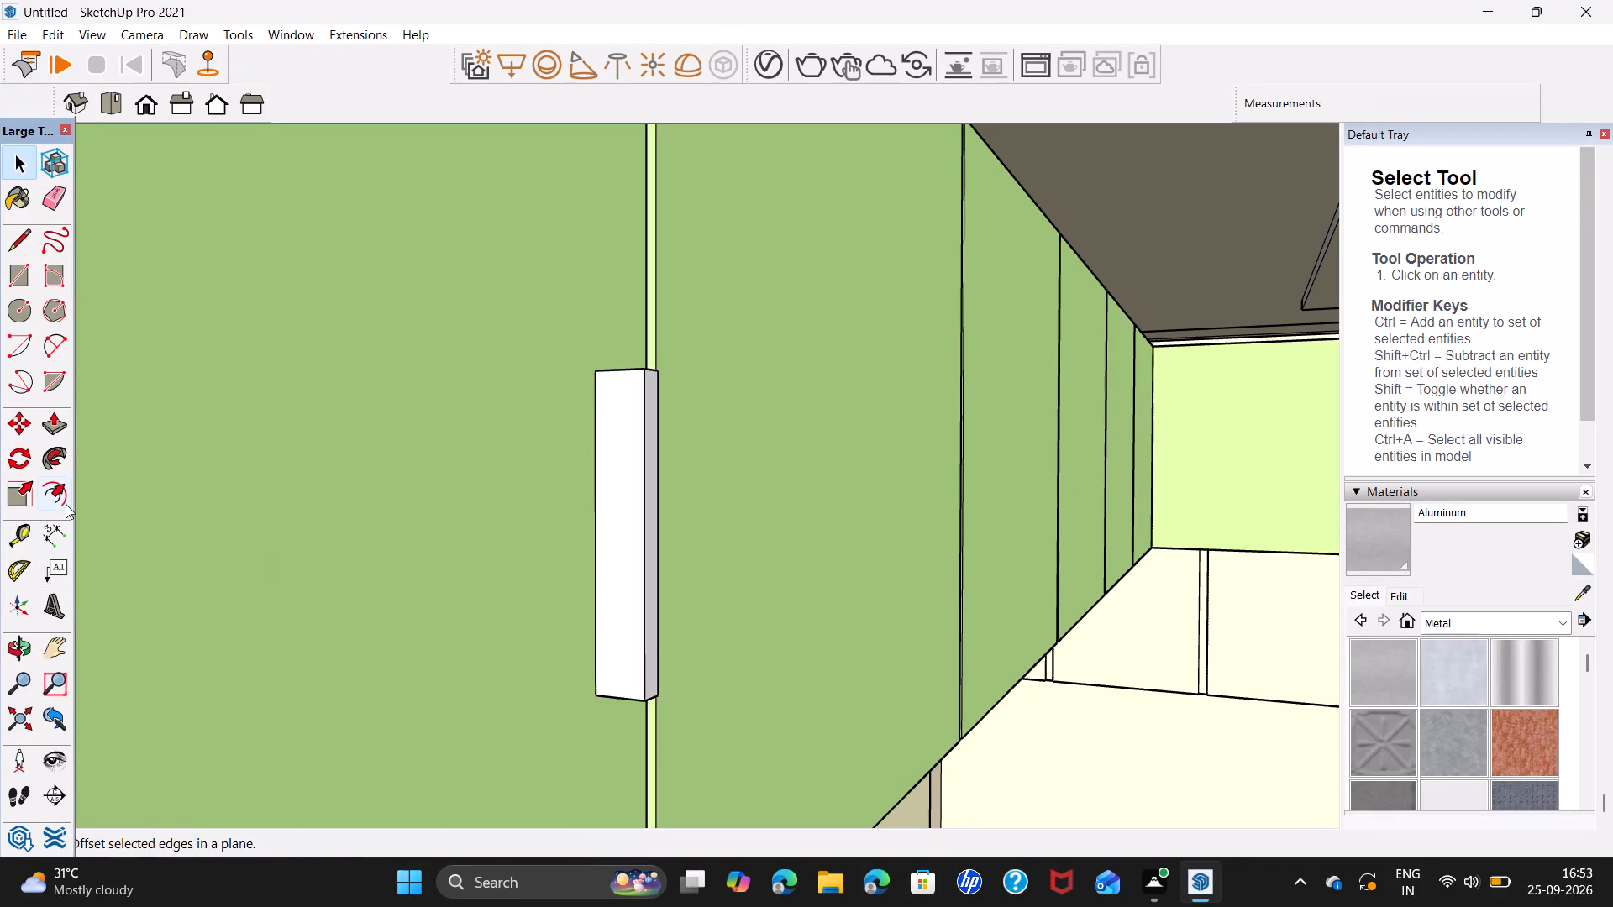
pyautogui.click(602, 579)
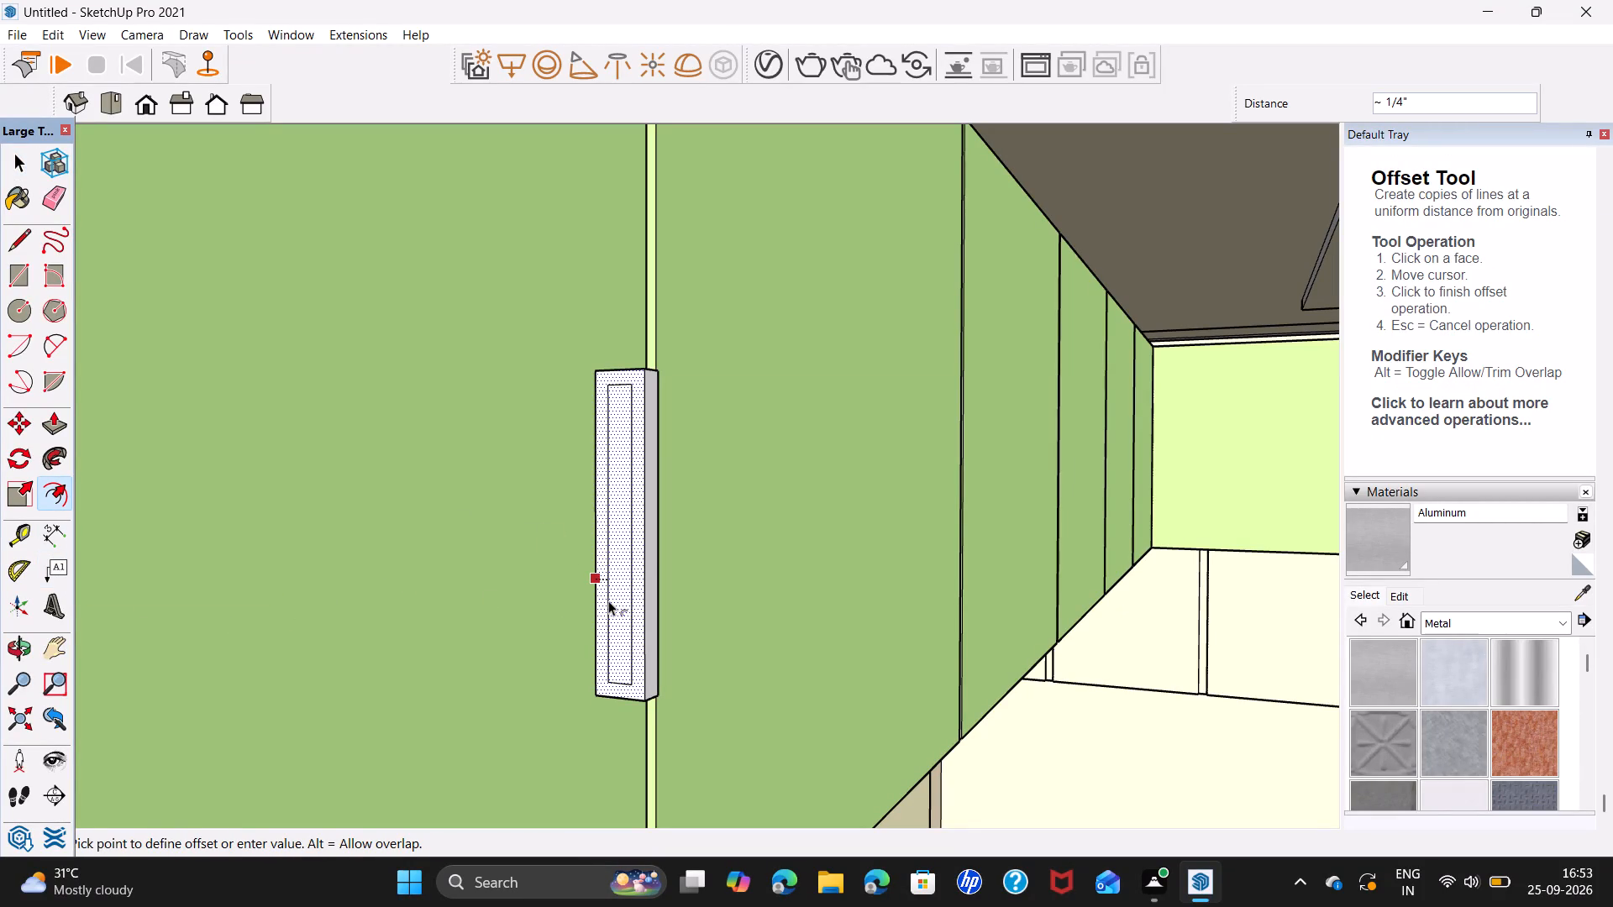
pyautogui.click(608, 600)
pyautogui.press('space')
pyautogui.press('p')
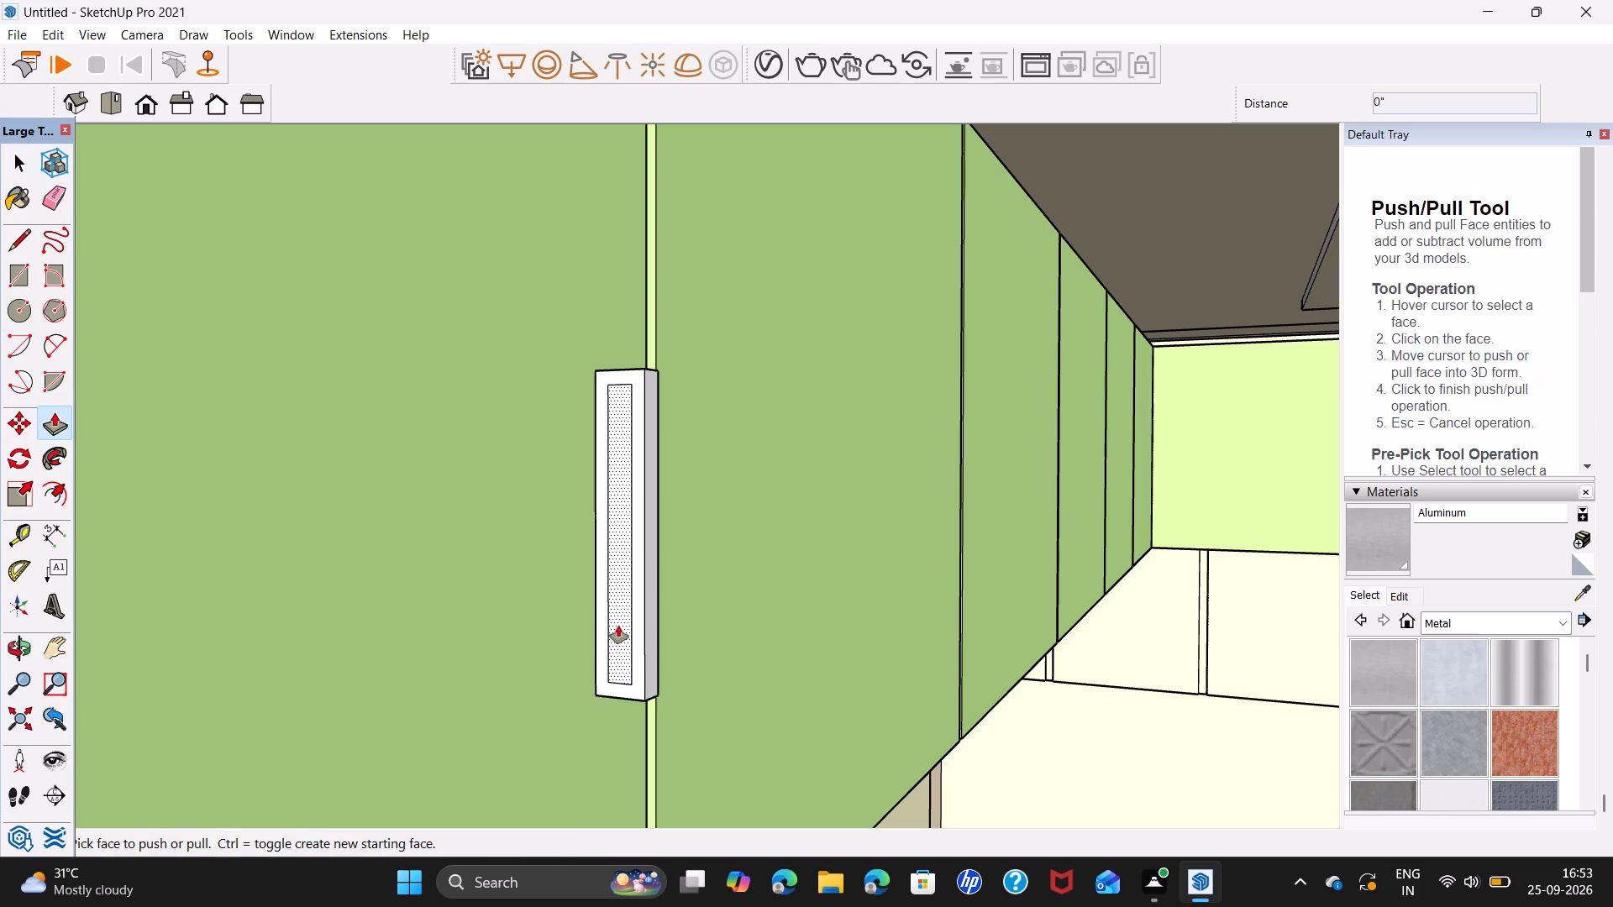
pyautogui.click(618, 626)
pyautogui.click(625, 577)
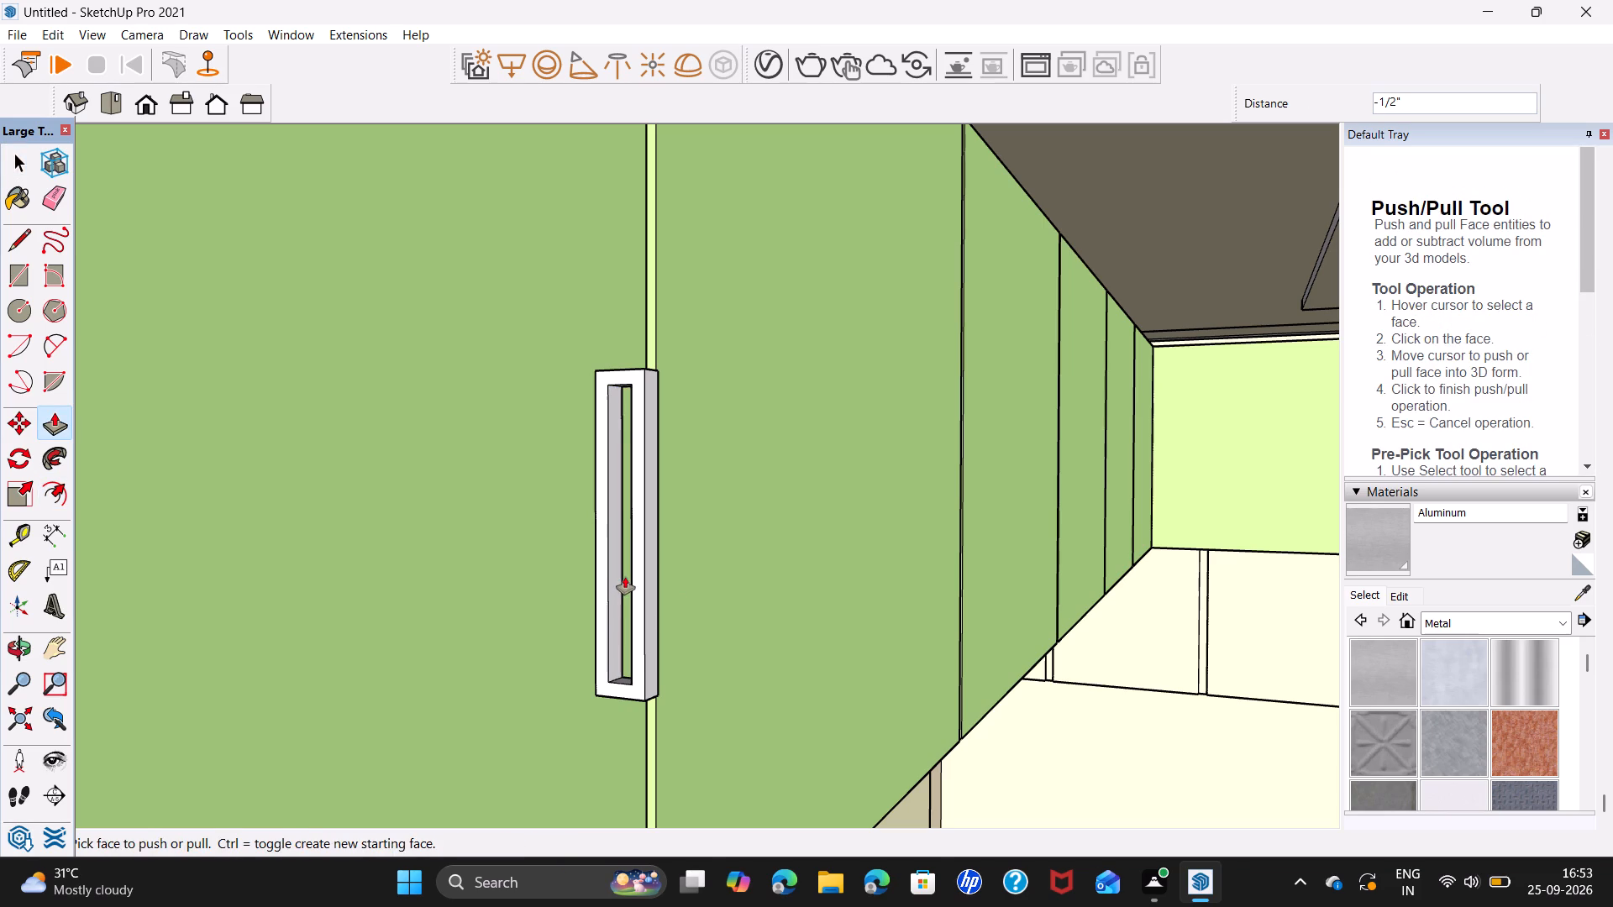
# Group the whole handle and apply the Aluminum material to it.
pyautogui.press('space')
pyautogui.tripleClick(648, 574)
pyautogui.rightClick(635, 587)
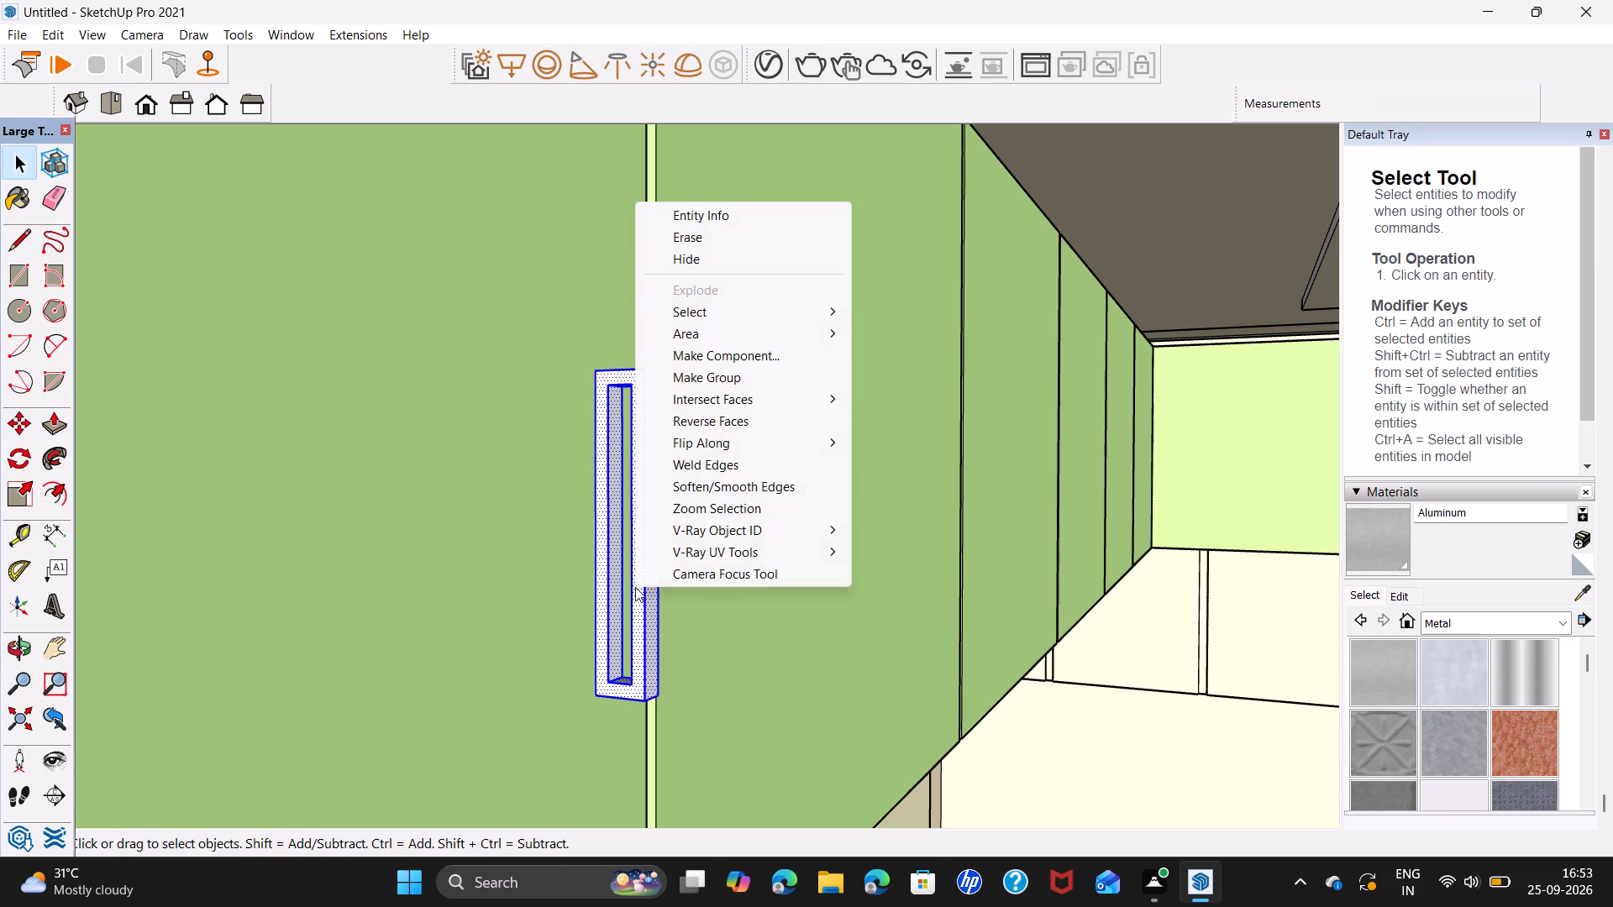
pyautogui.click(767, 381)
pyautogui.click(1357, 551)
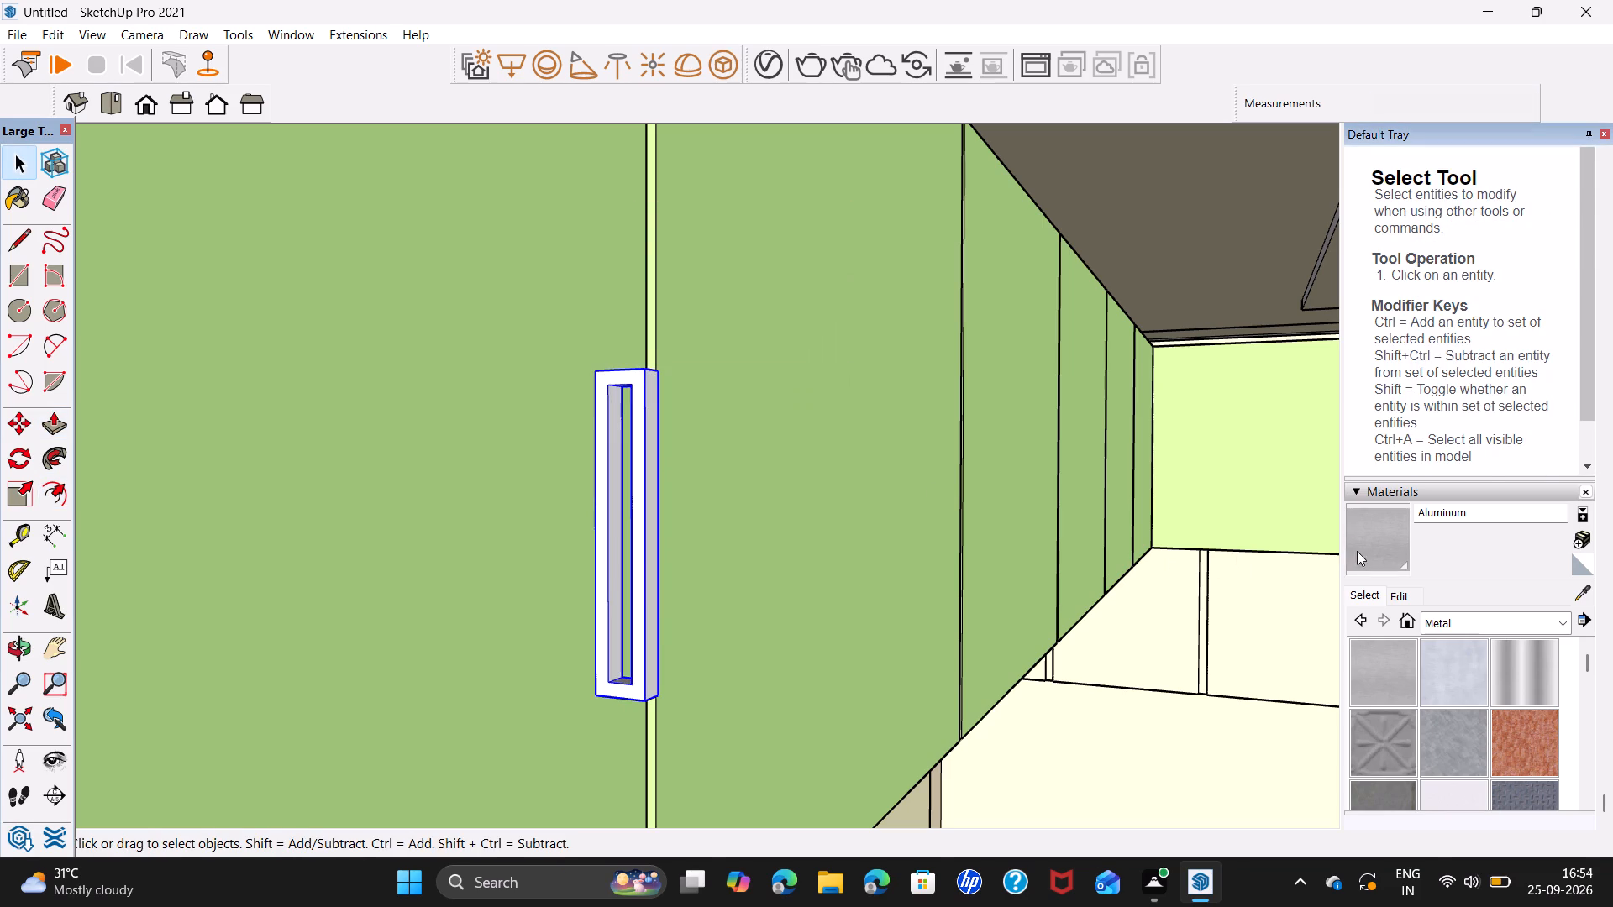
pyautogui.click(649, 558)
pyautogui.press('space')
# Copy the aluminum handle 3 1/8" across the door joint onto the adjoining wall's second upper door.
pyautogui.scroll(-3, 713, 572)
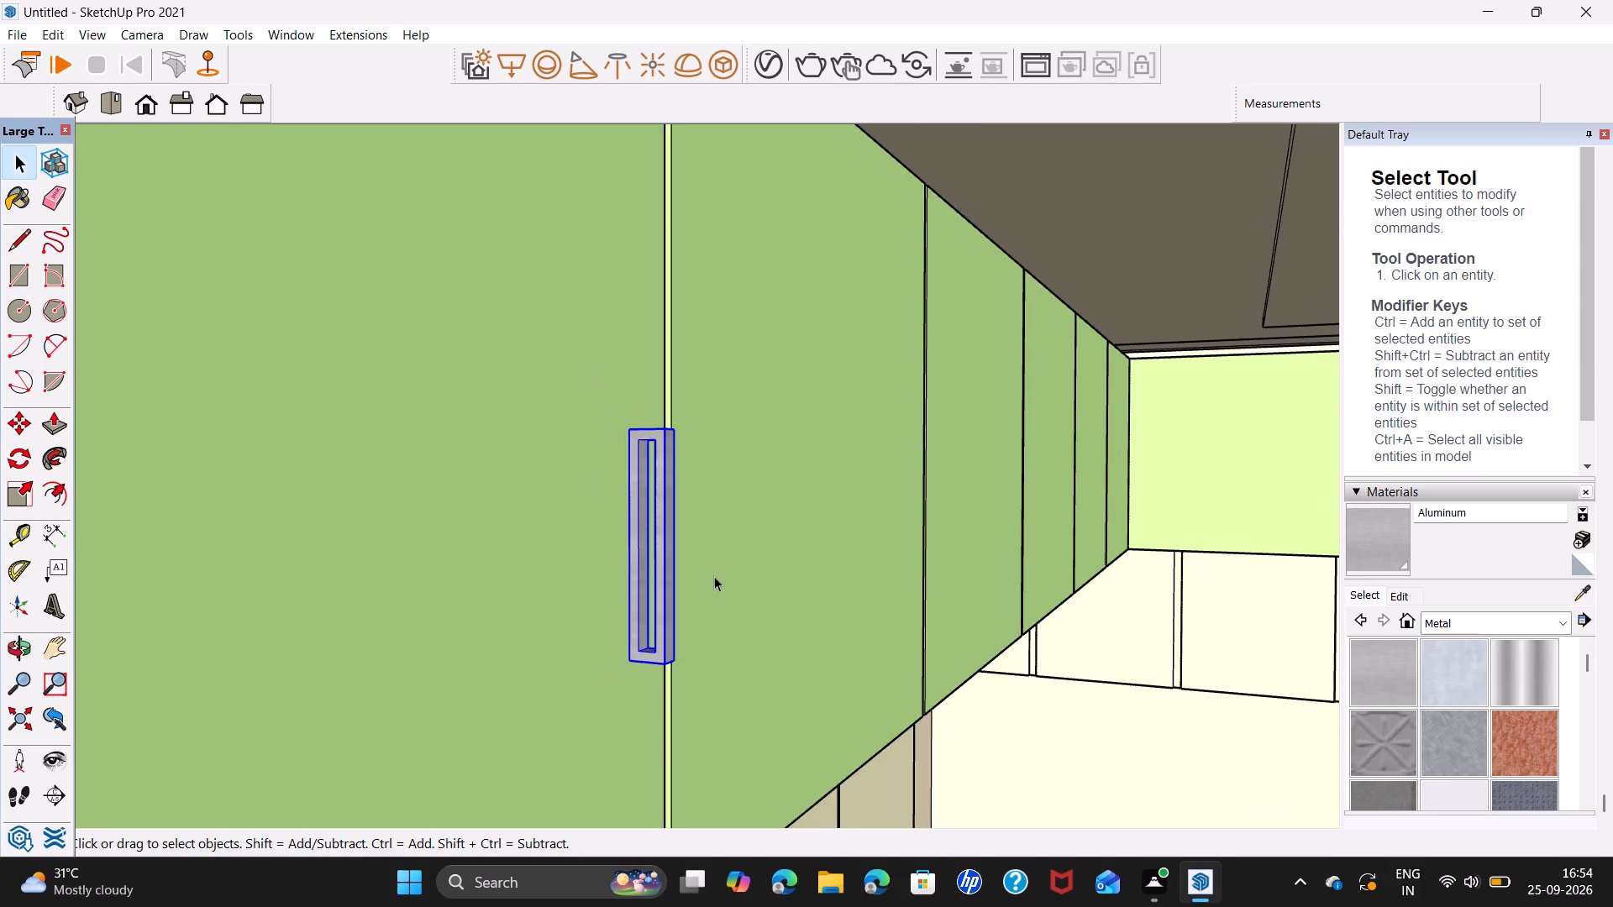
pyautogui.moveTo(714, 577); pyautogui.dragTo(498, 558, button='middle')
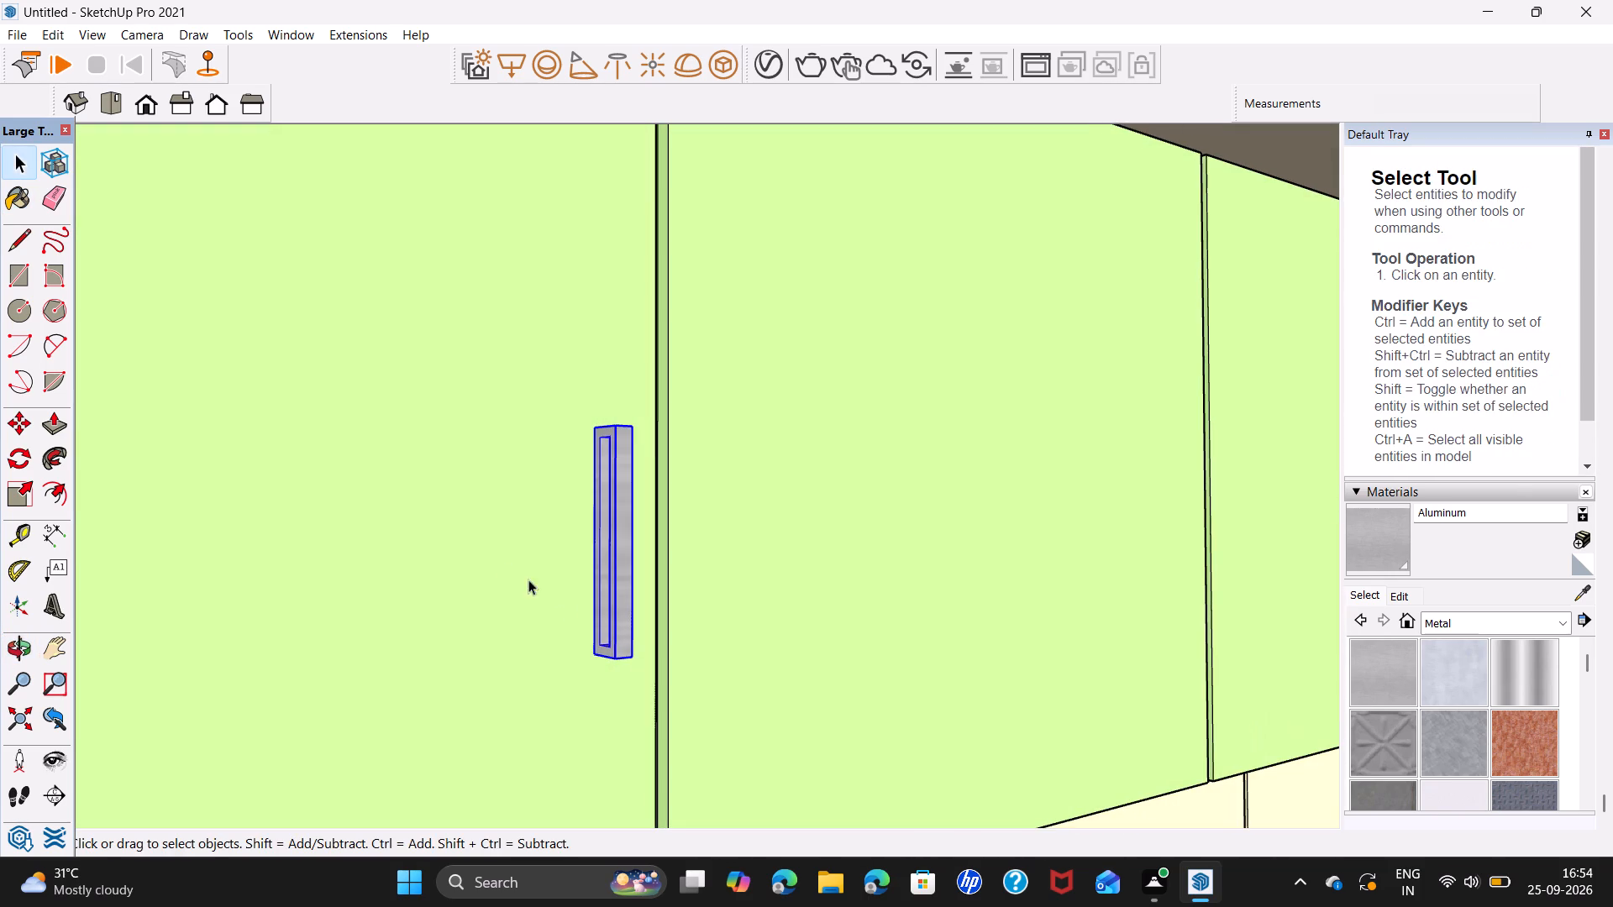
pyautogui.press('space')
pyautogui.press('m')
pyautogui.click(584, 655)
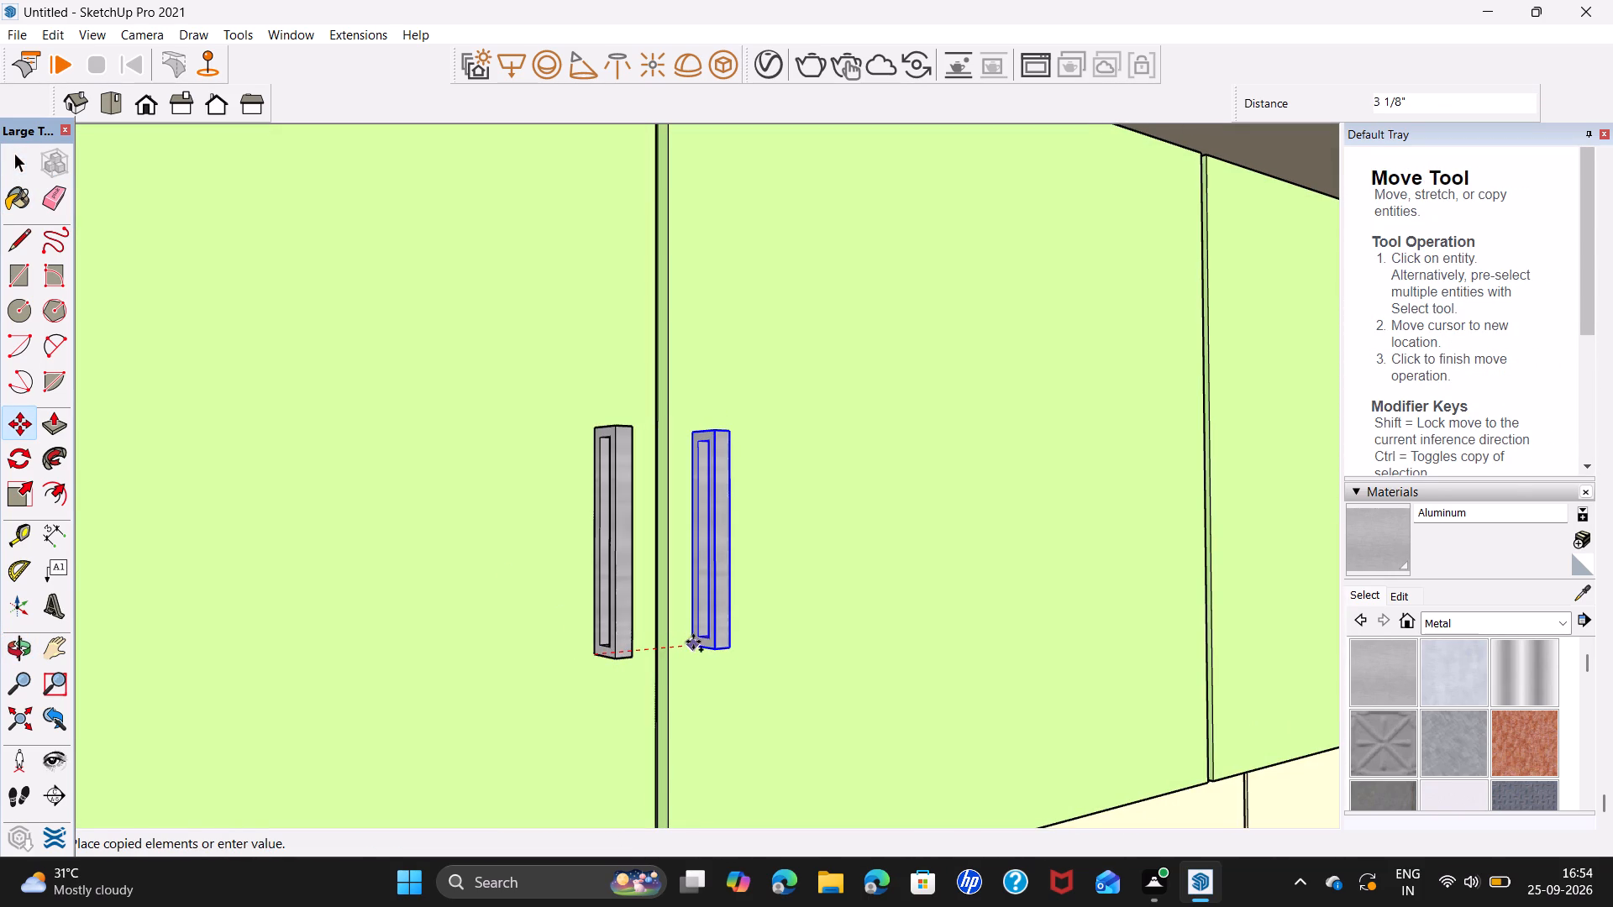
pyautogui.click(693, 642)
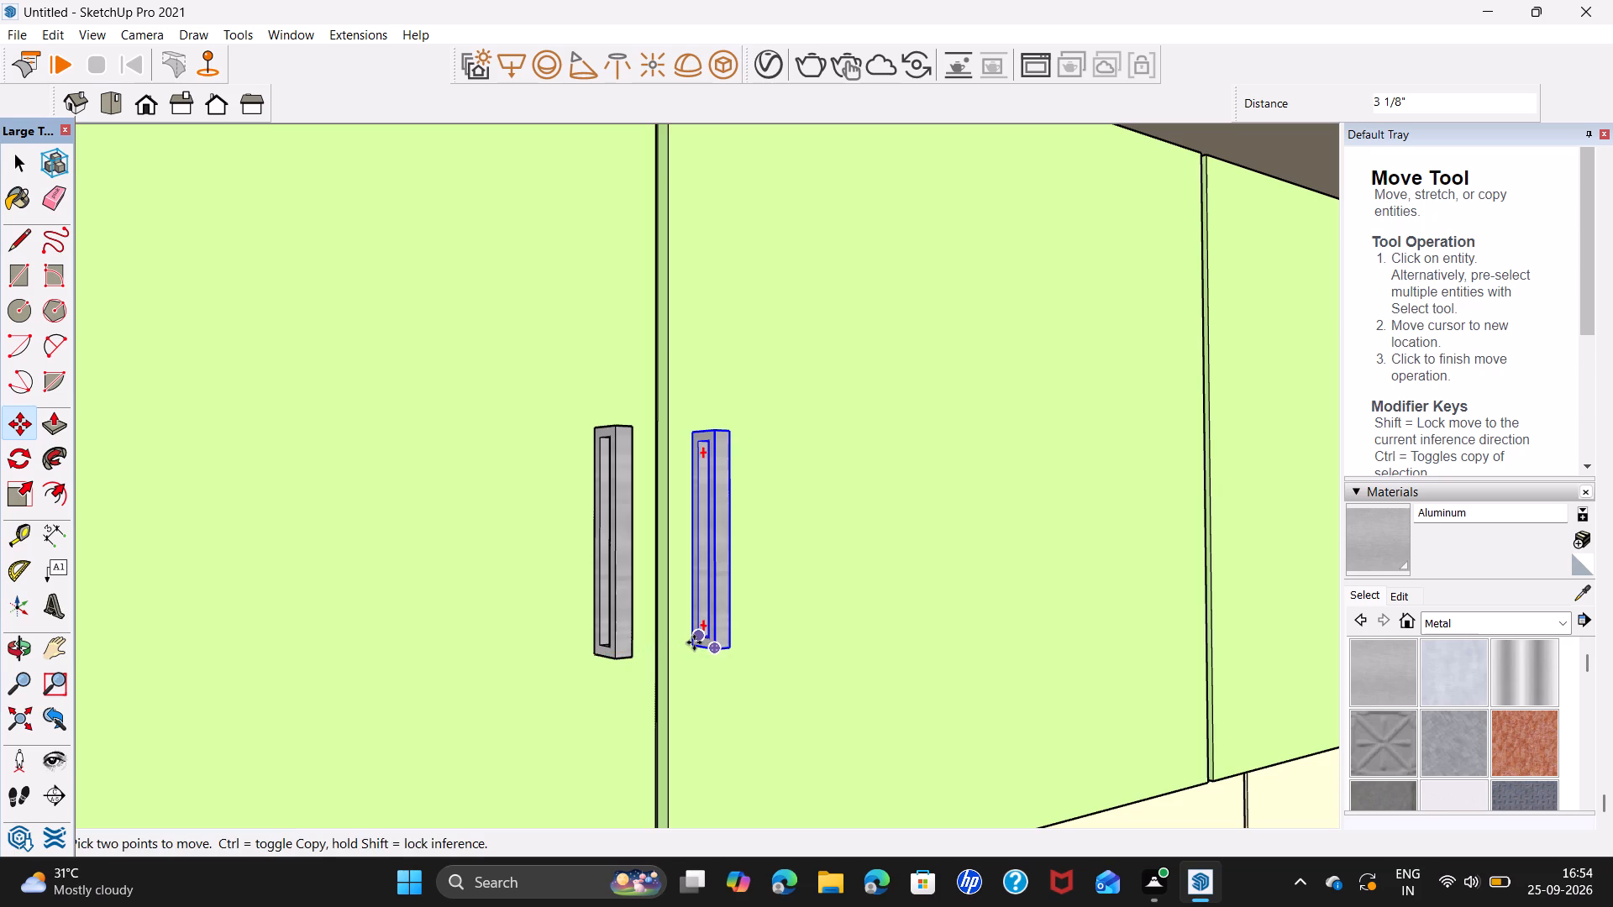
pyautogui.press('space')
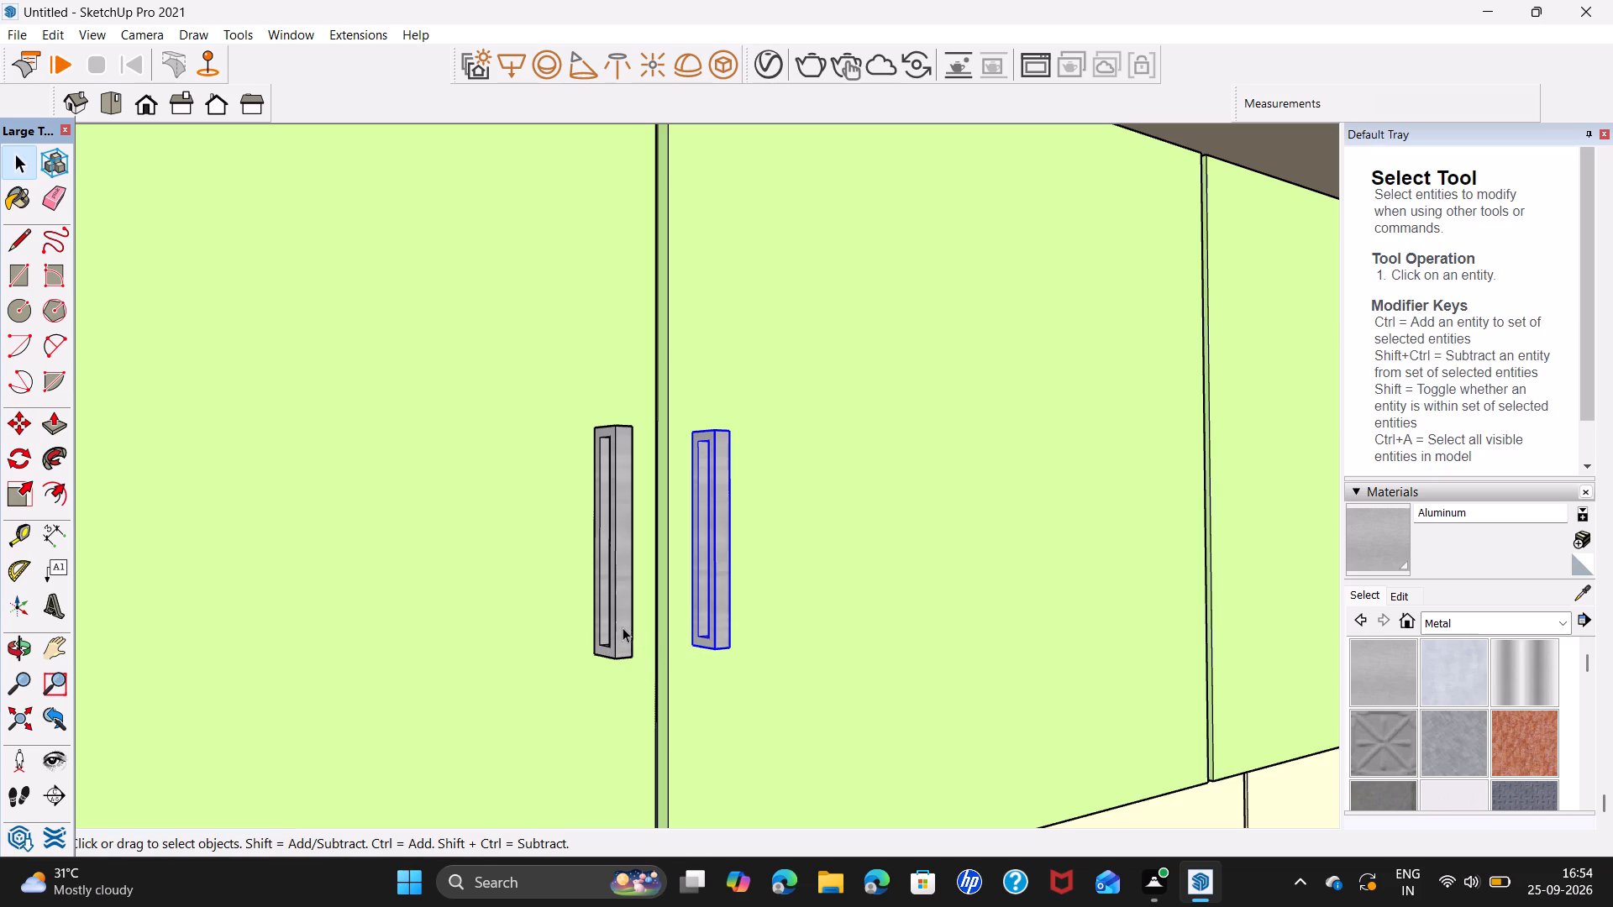
# Copy the pair of aluminum handles about 9' 1" along the door wall's upper cabinets to the last door joint above the door.
pyautogui.keyDown('ctrl'); pyautogui.click(623, 627); pyautogui.keyUp('ctrl')
pyautogui.press('m')
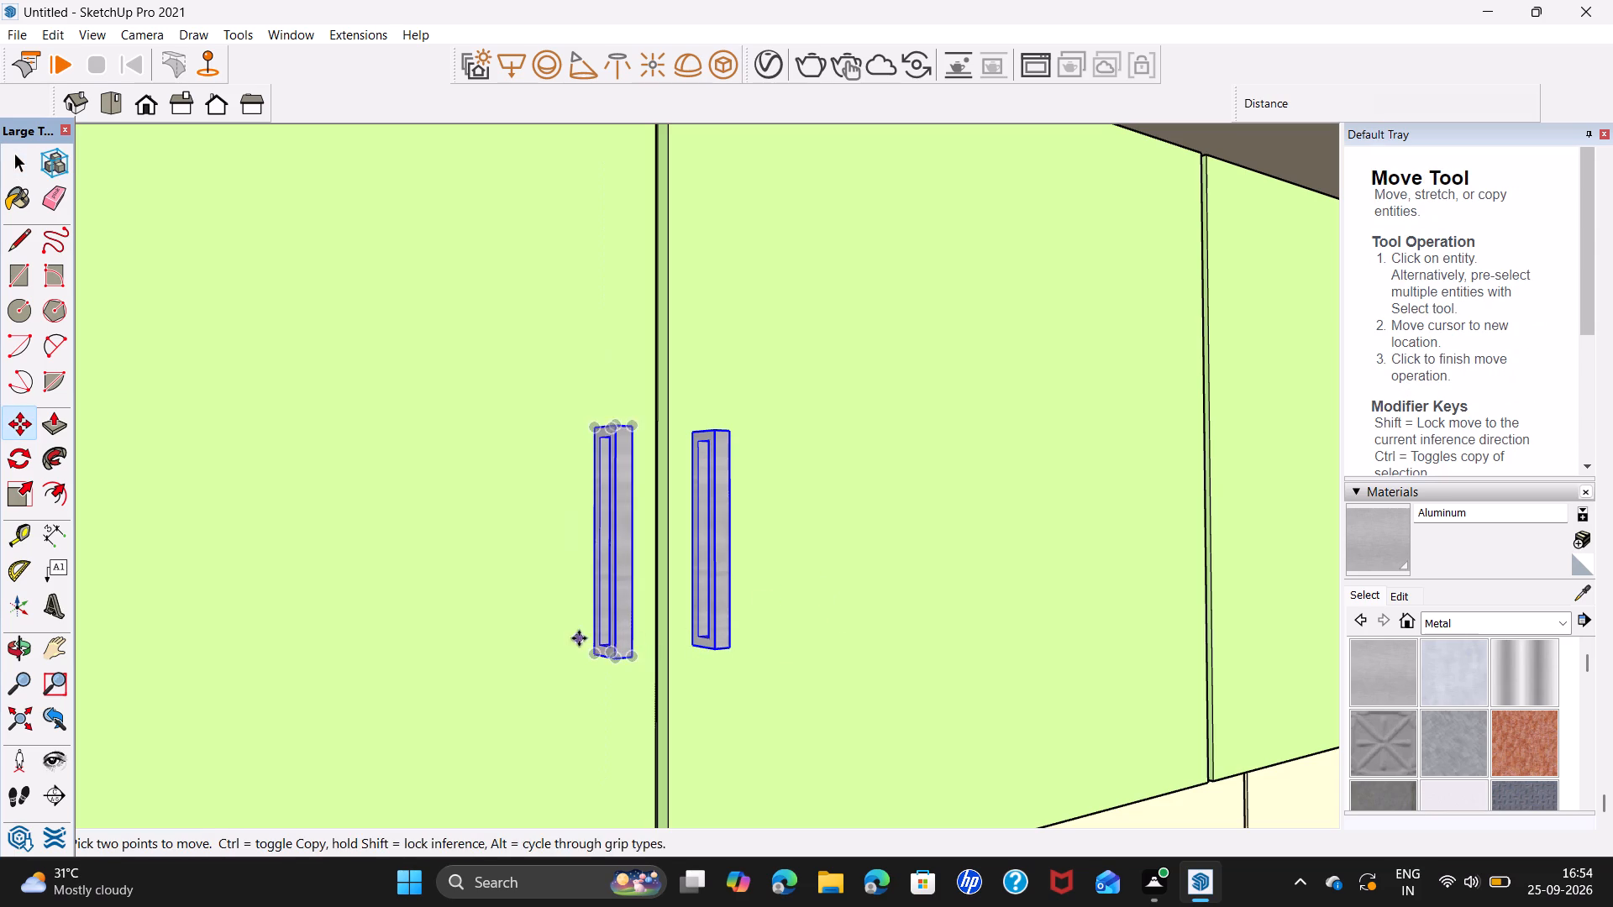
pyautogui.click(593, 653)
pyautogui.scroll(-2, 913, 602)
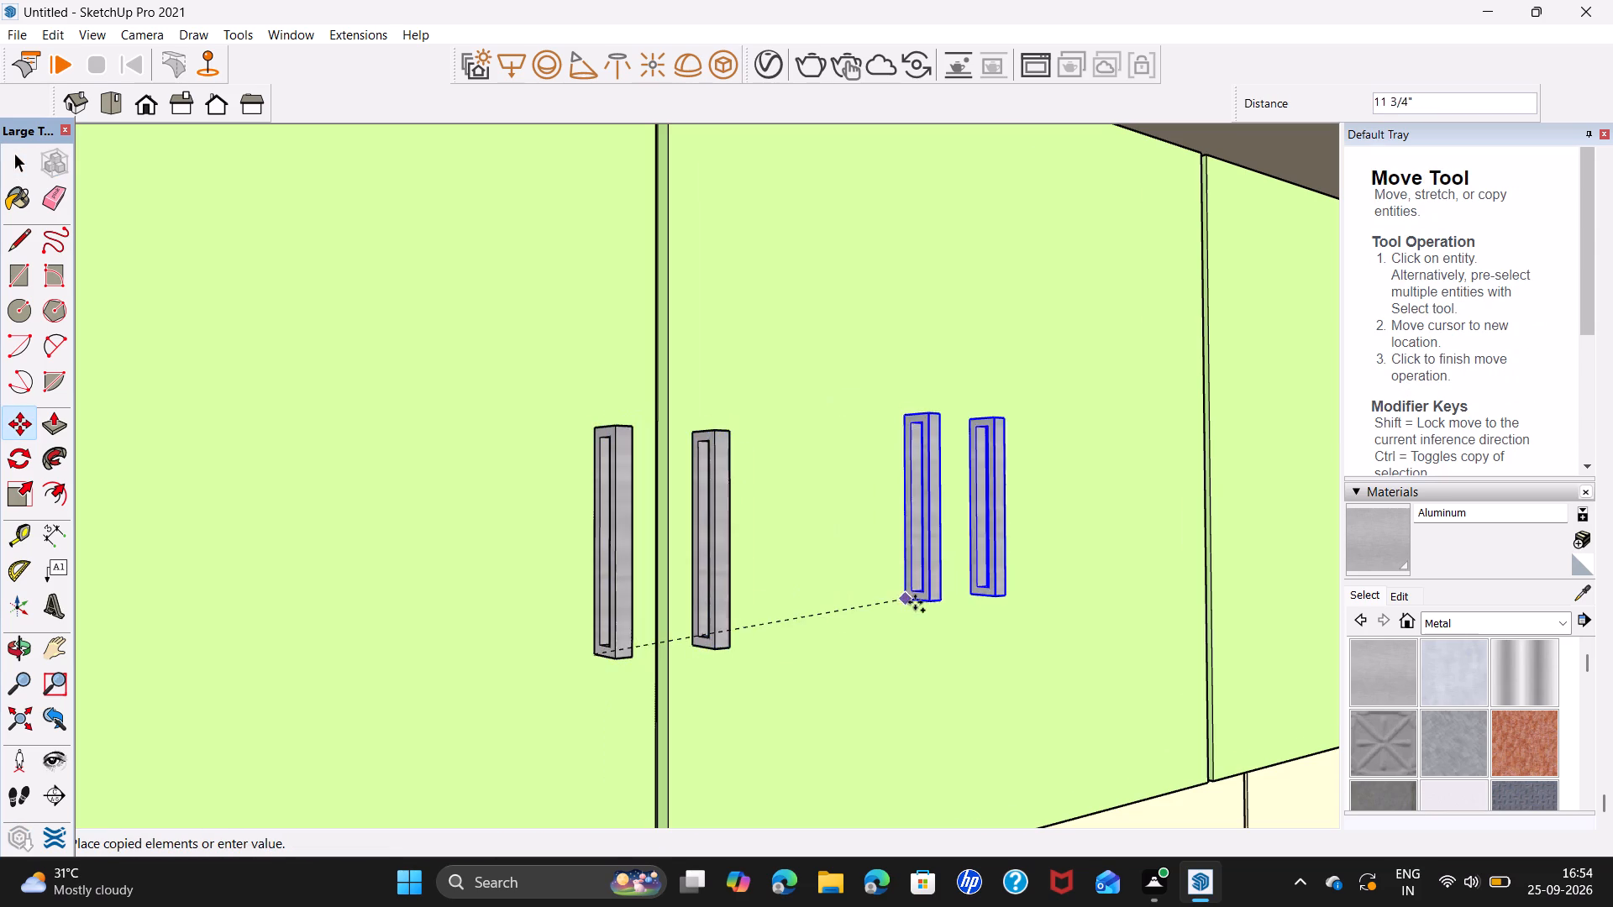
pyautogui.scroll(-4, 915, 602)
pyautogui.click(15, 709)
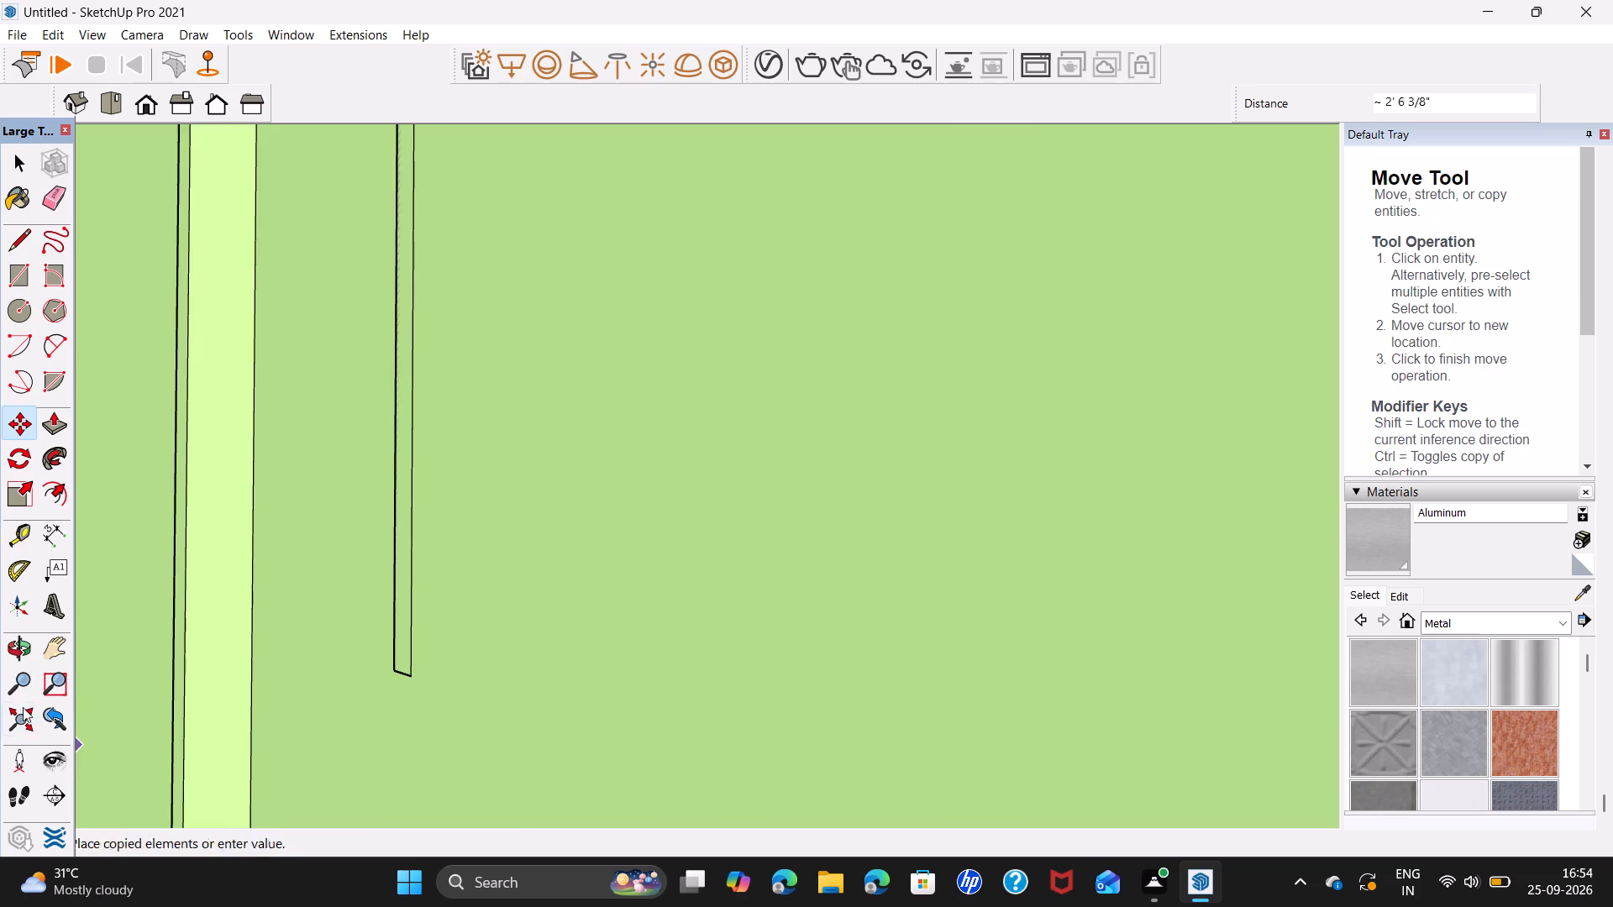
pyautogui.moveTo(773, 468); pyautogui.dragTo(585, 487, button='middle')
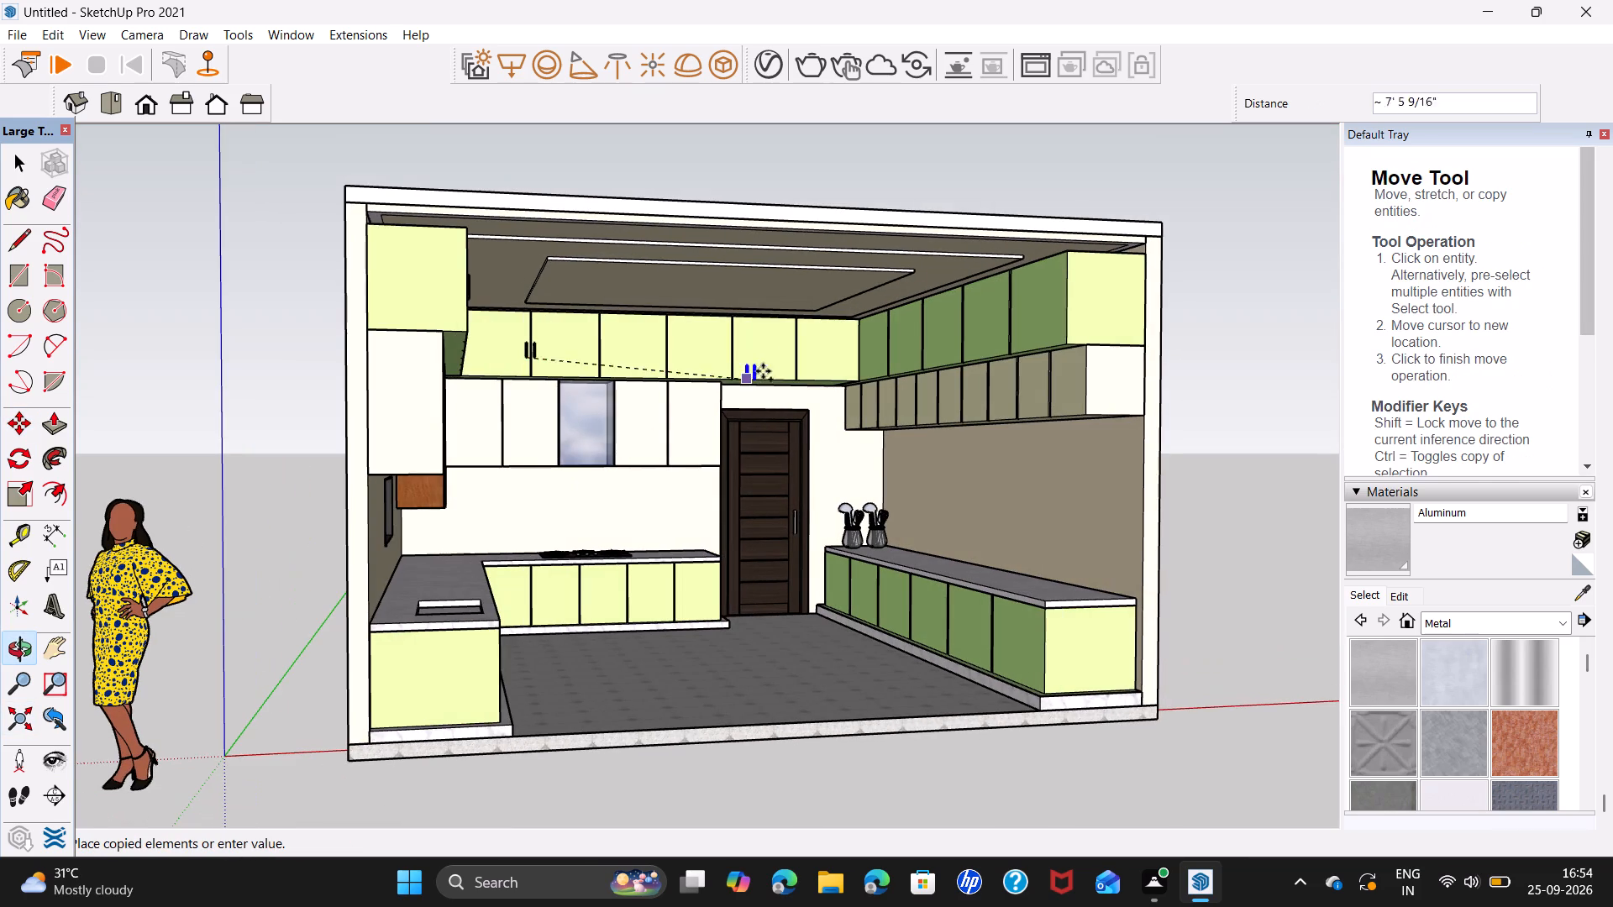
pyautogui.scroll(9, 791, 364)
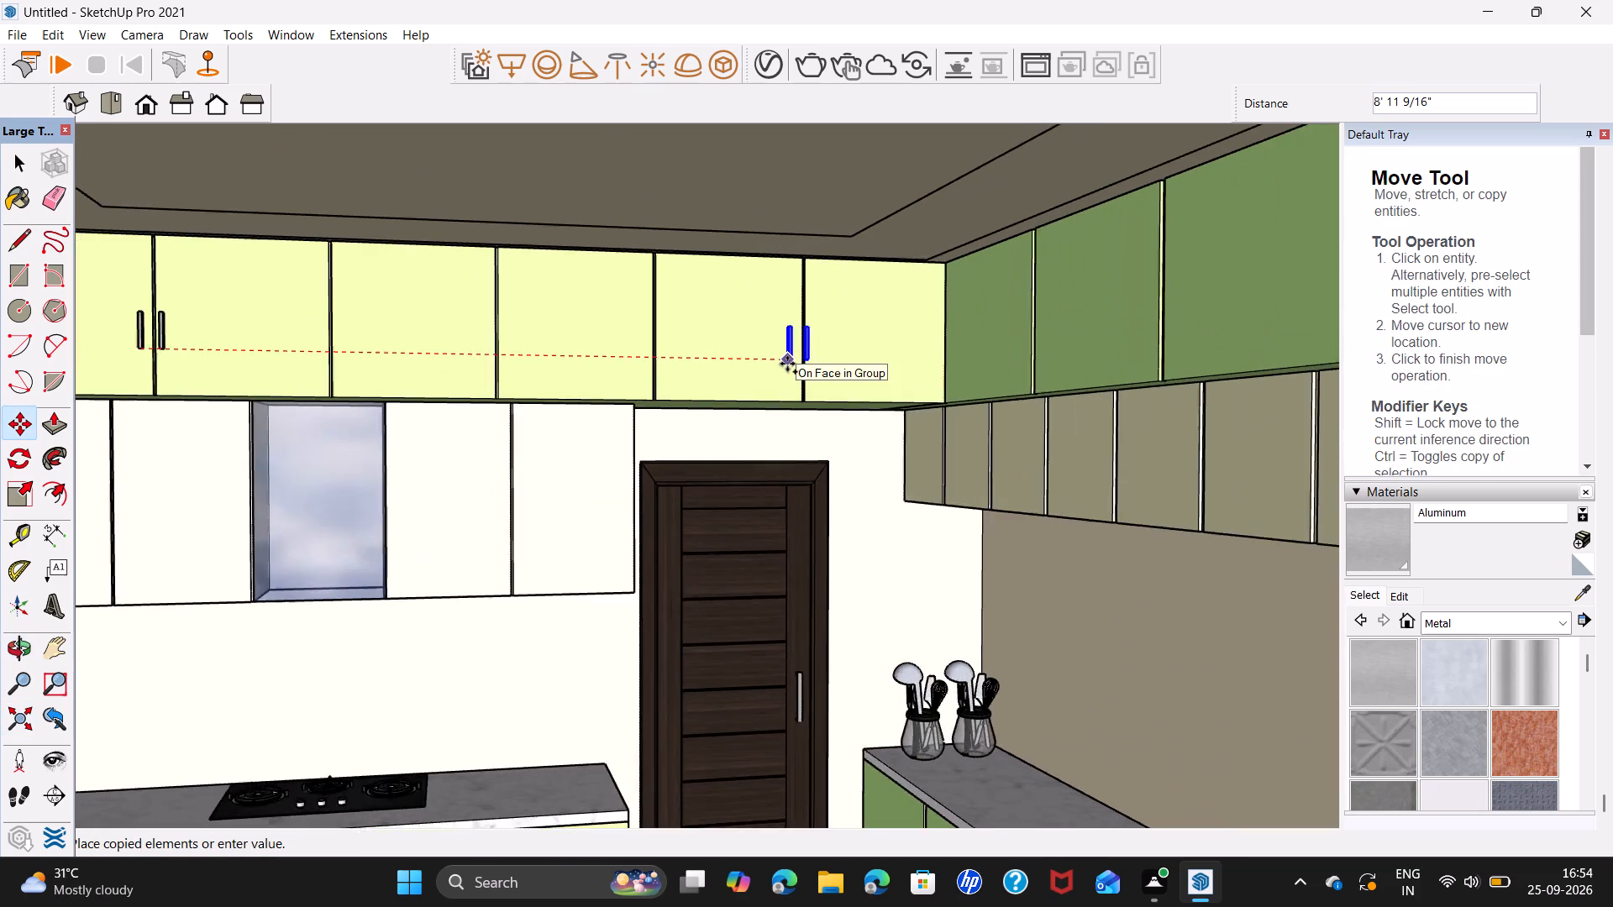
pyautogui.scroll(4, 794, 359)
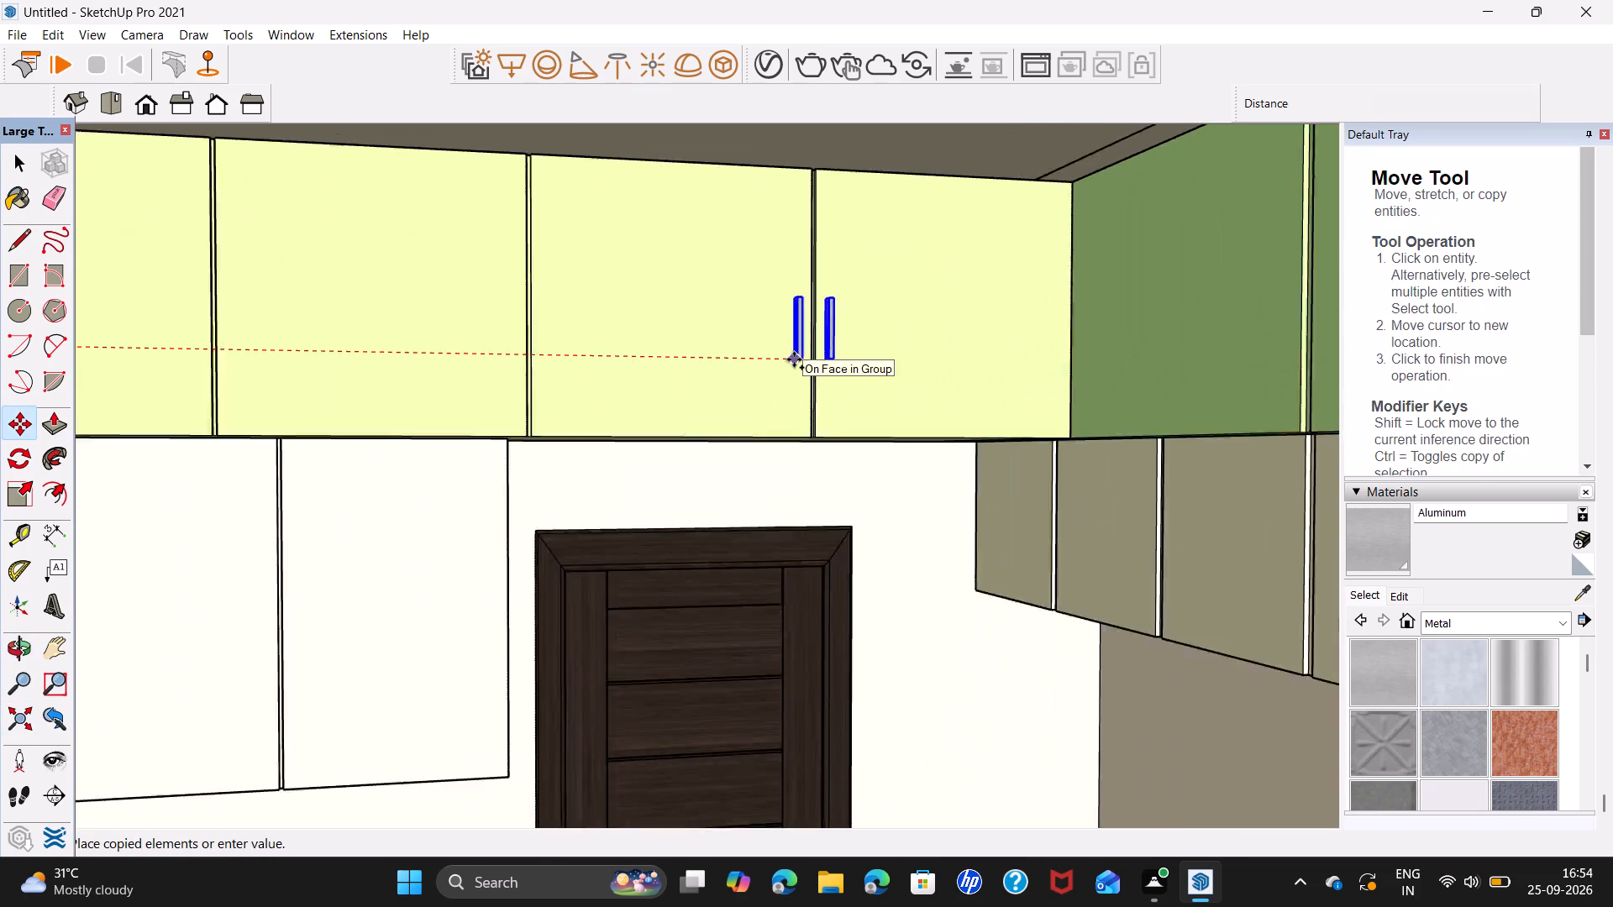
pyautogui.scroll(8, 794, 359)
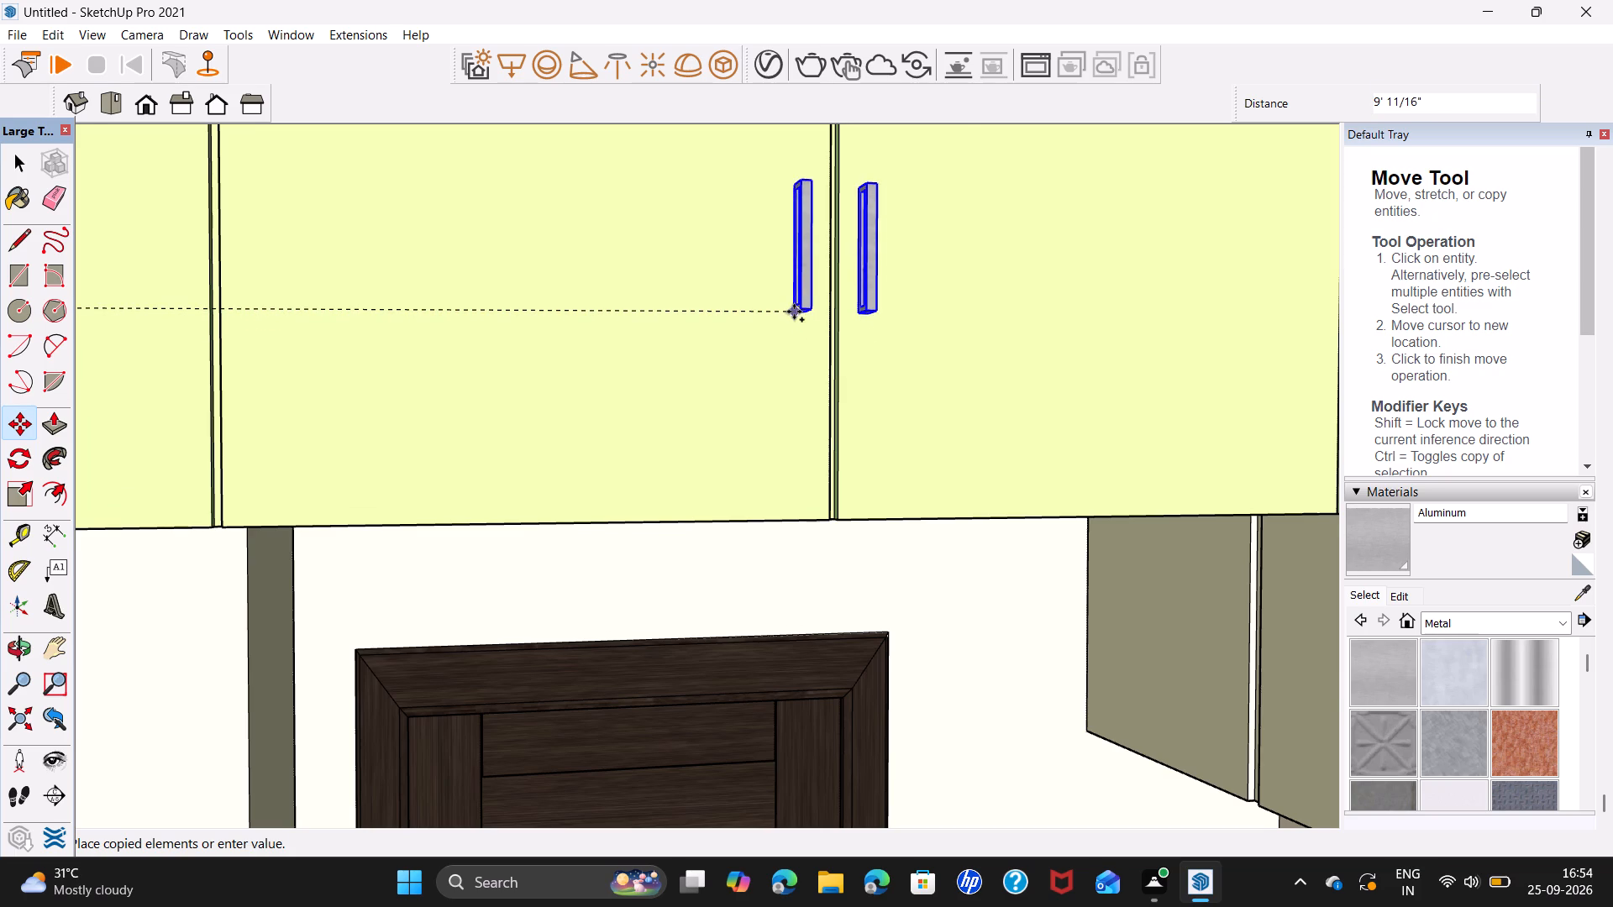
pyautogui.scroll(-9, 794, 312)
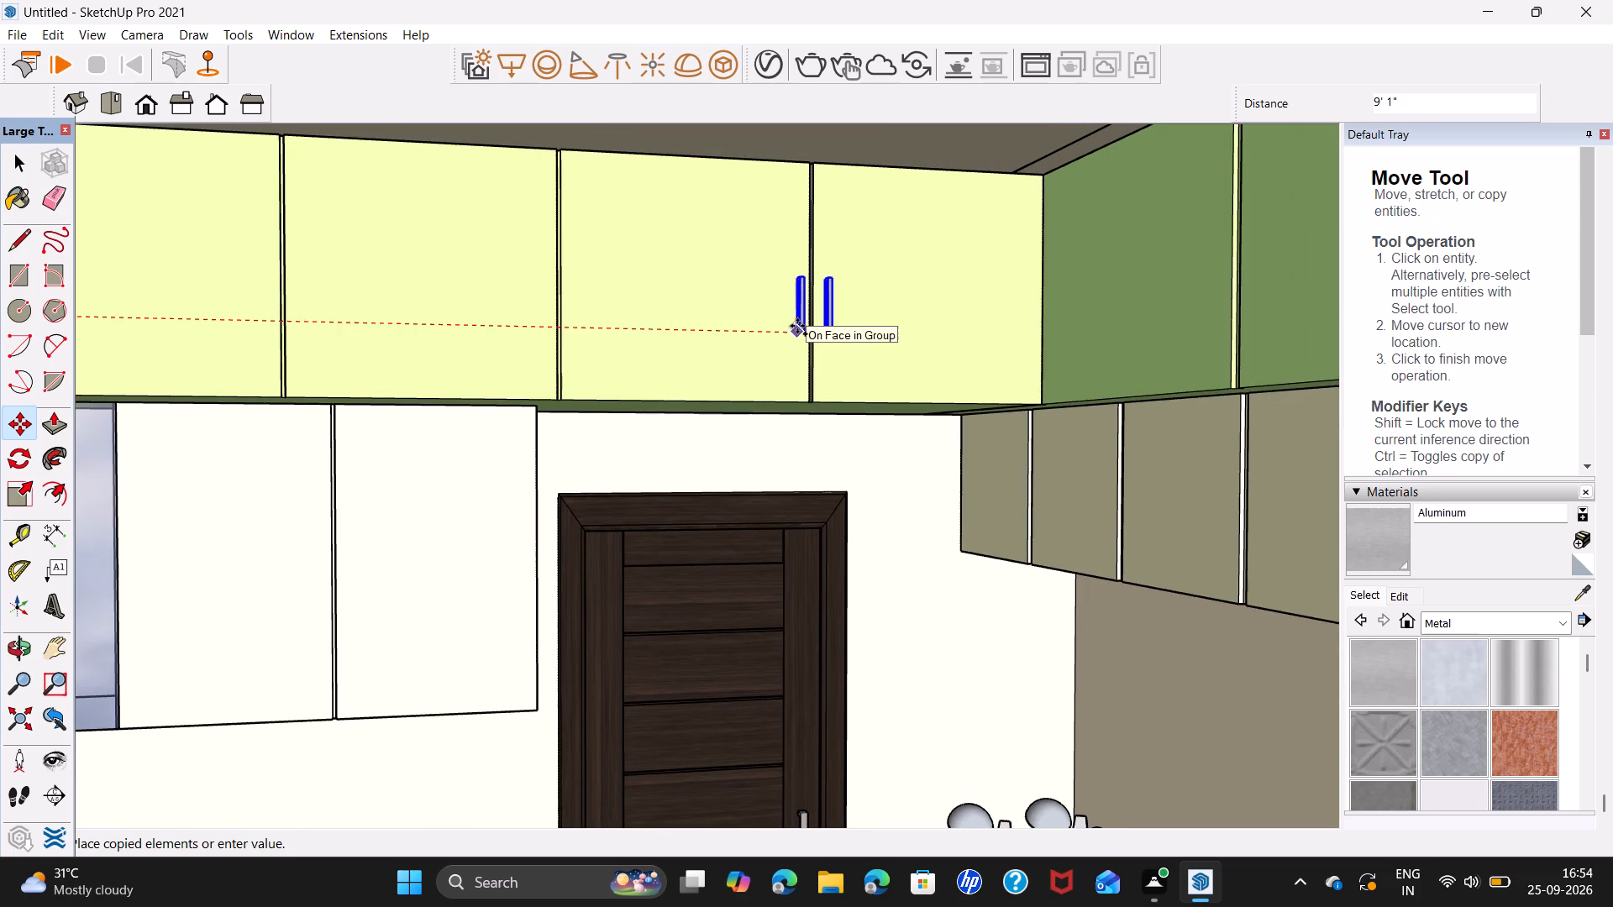
pyautogui.click(797, 326)
pyautogui.scroll(-3, 797, 326)
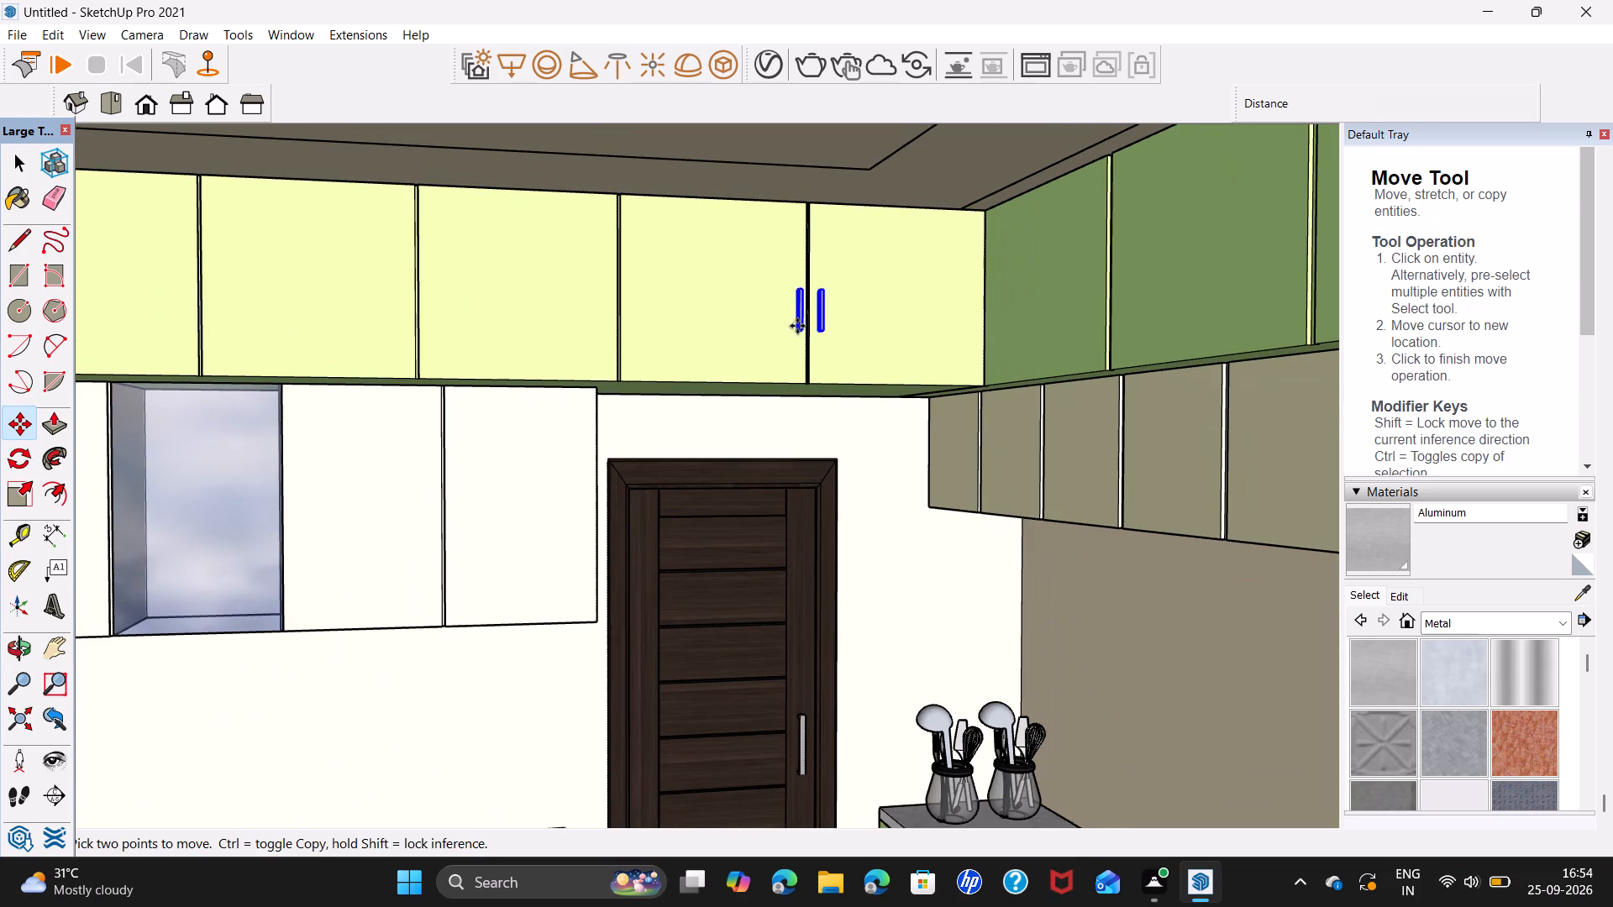
# Divide the copy distance by 2 to add an evenly spaced handle pair at the middle door joint.
pyautogui.press('/')
pyautogui.press('2')
pyautogui.press('Return')
pyautogui.press('space')
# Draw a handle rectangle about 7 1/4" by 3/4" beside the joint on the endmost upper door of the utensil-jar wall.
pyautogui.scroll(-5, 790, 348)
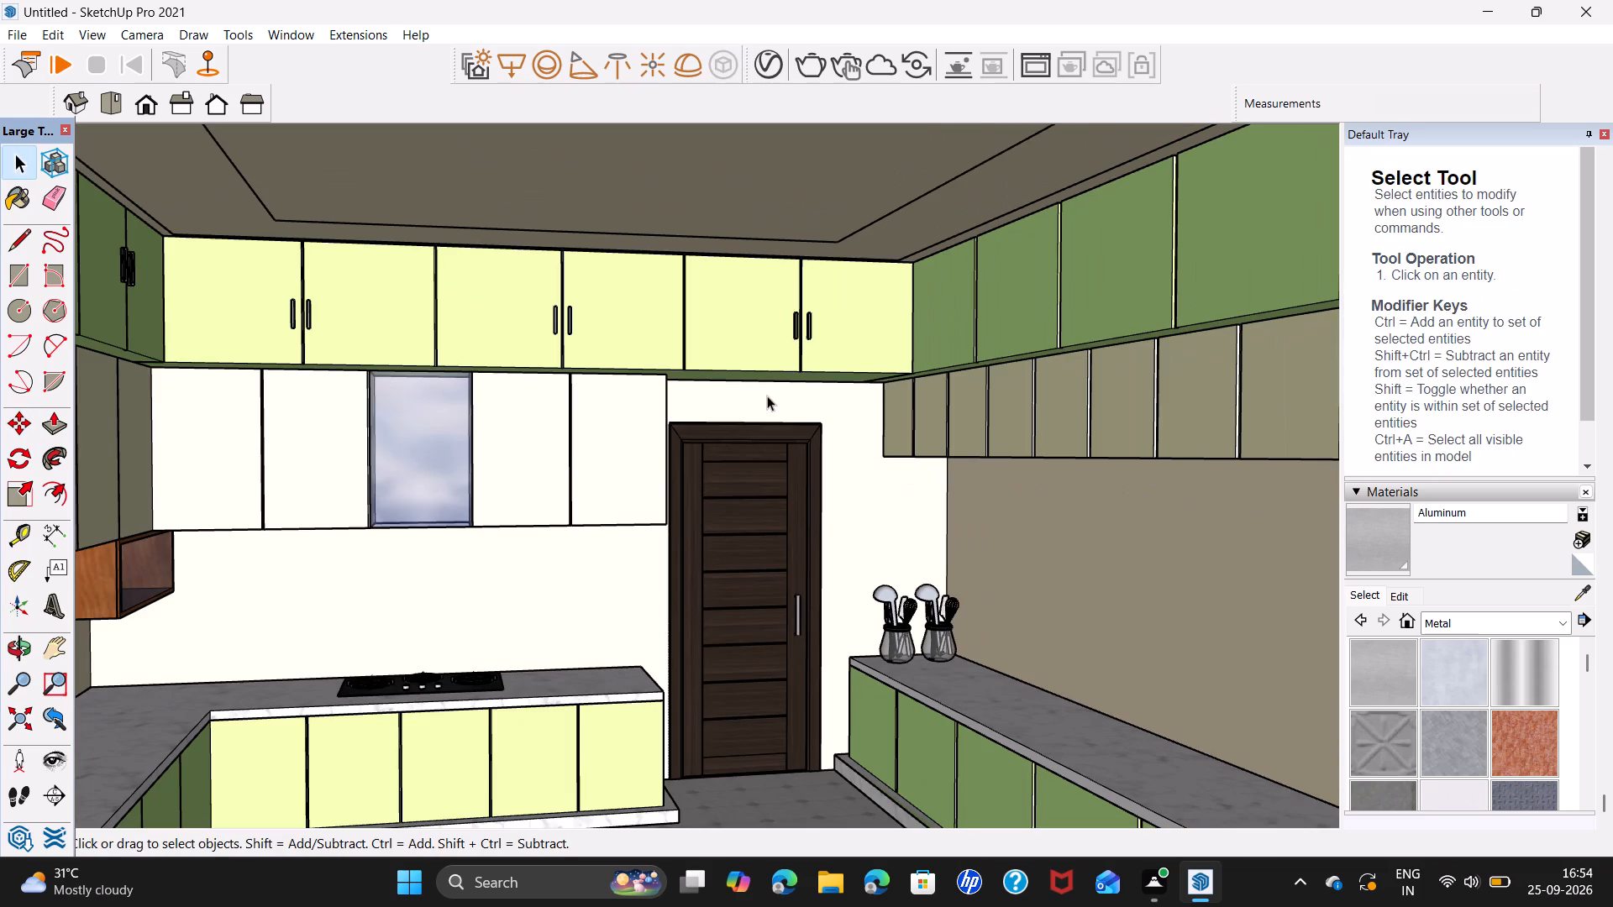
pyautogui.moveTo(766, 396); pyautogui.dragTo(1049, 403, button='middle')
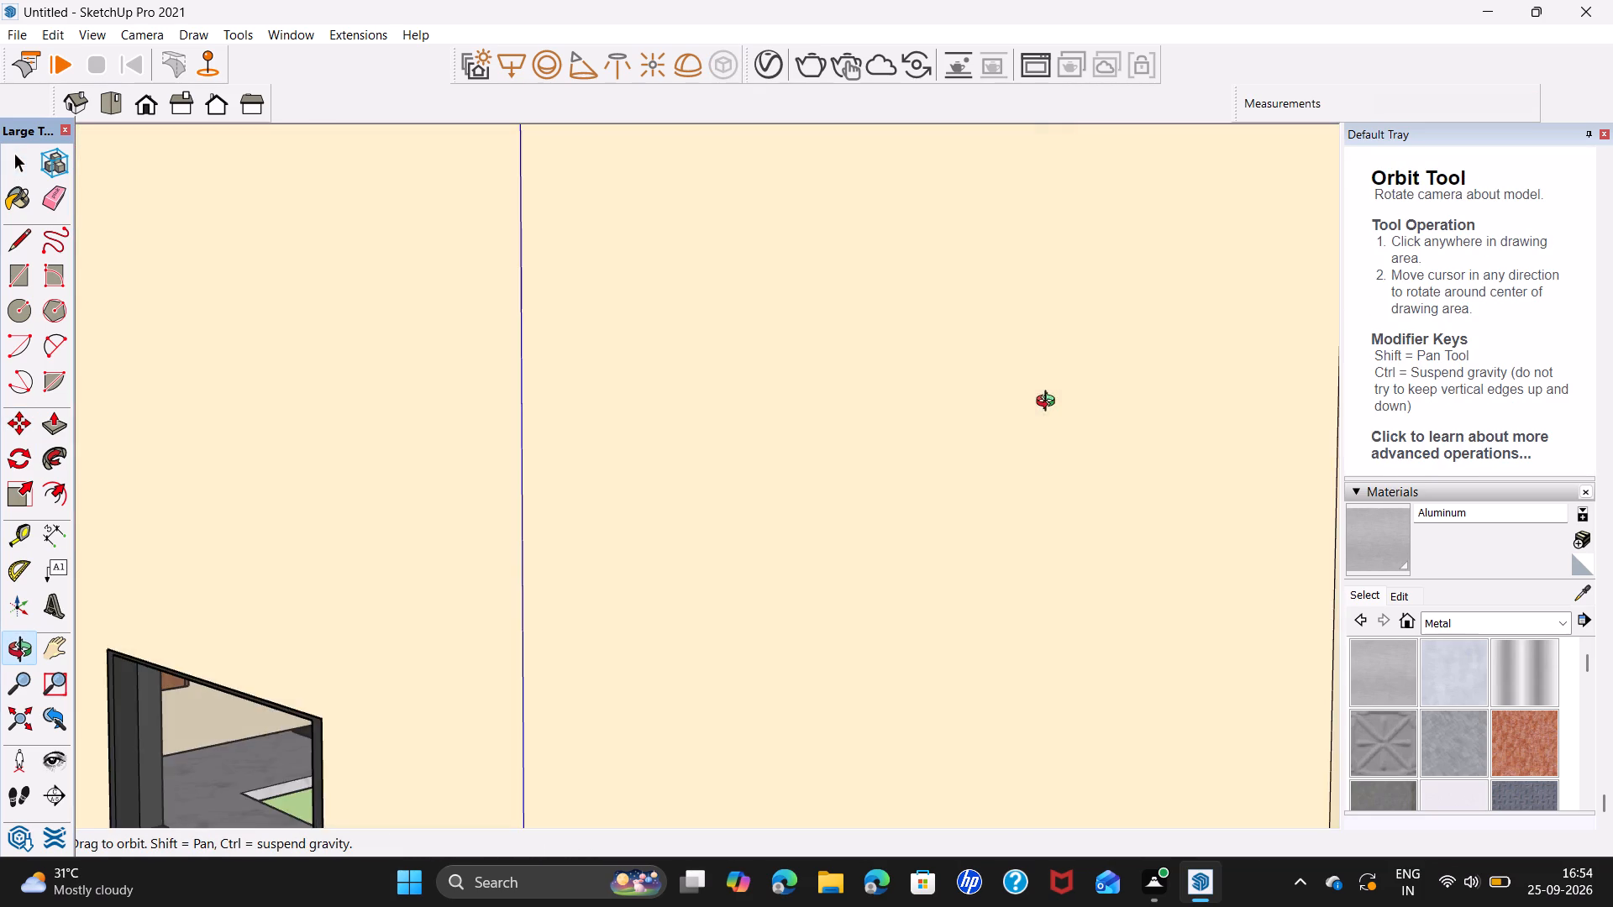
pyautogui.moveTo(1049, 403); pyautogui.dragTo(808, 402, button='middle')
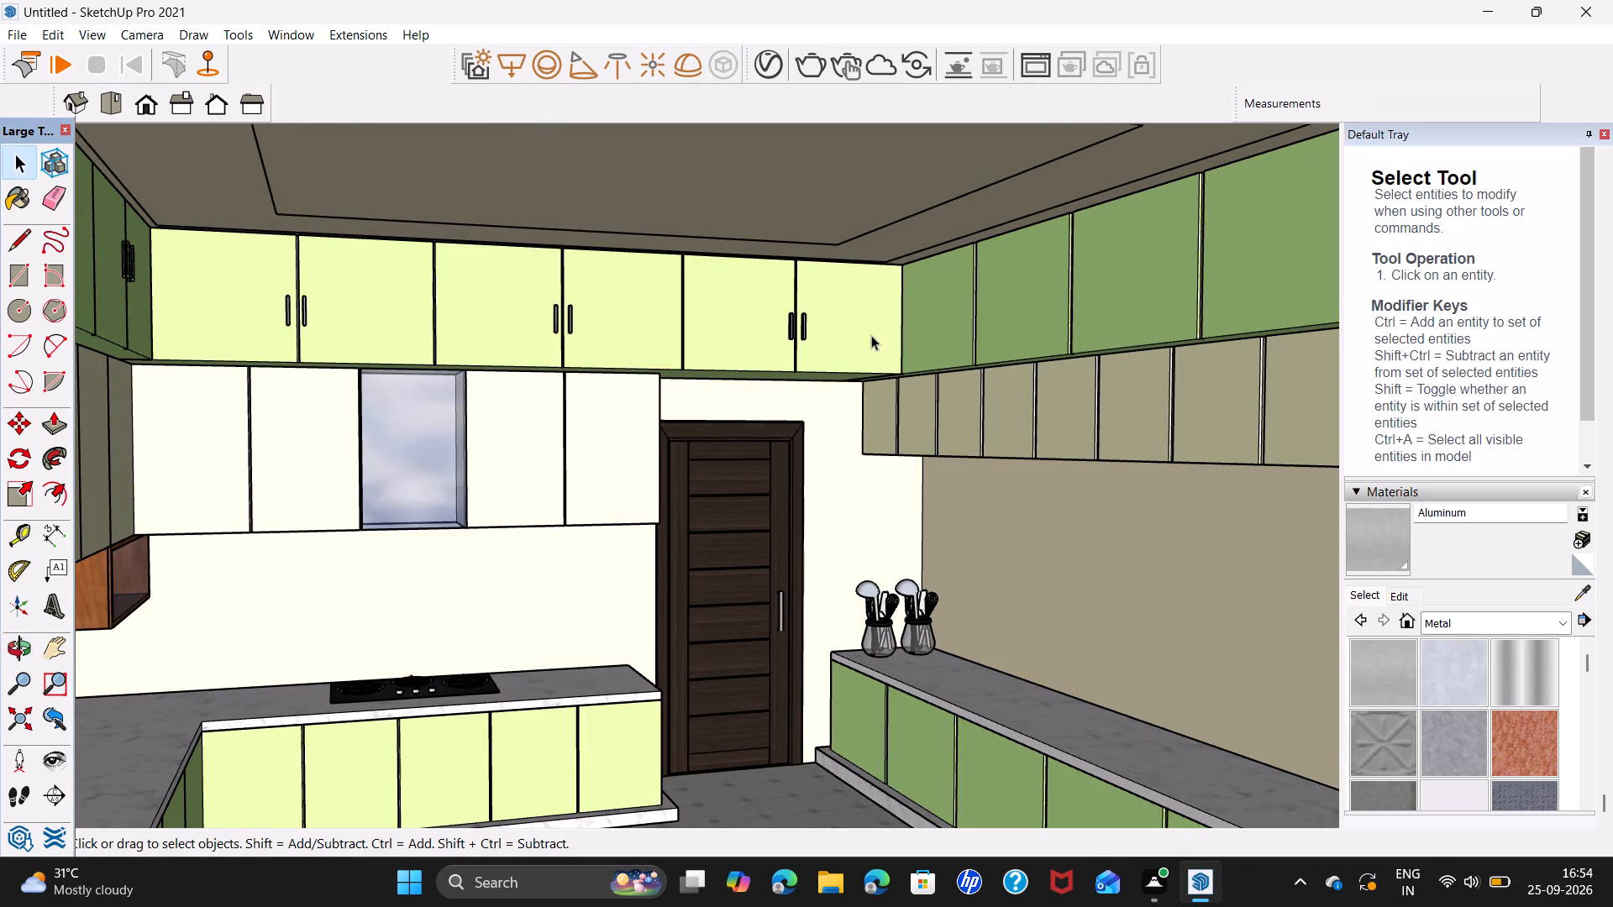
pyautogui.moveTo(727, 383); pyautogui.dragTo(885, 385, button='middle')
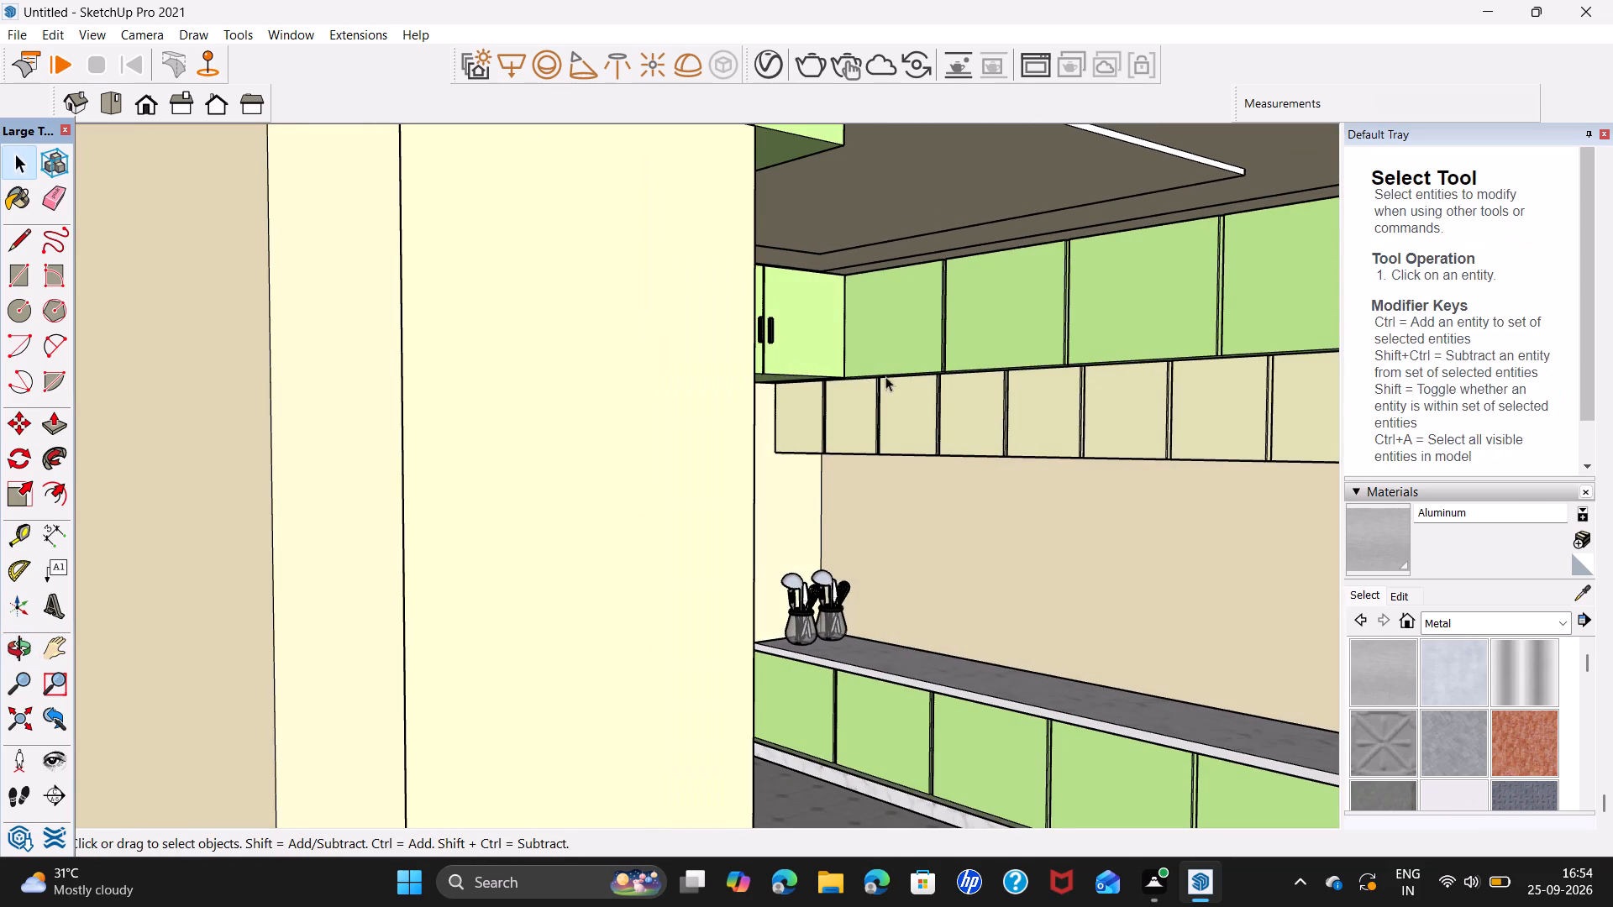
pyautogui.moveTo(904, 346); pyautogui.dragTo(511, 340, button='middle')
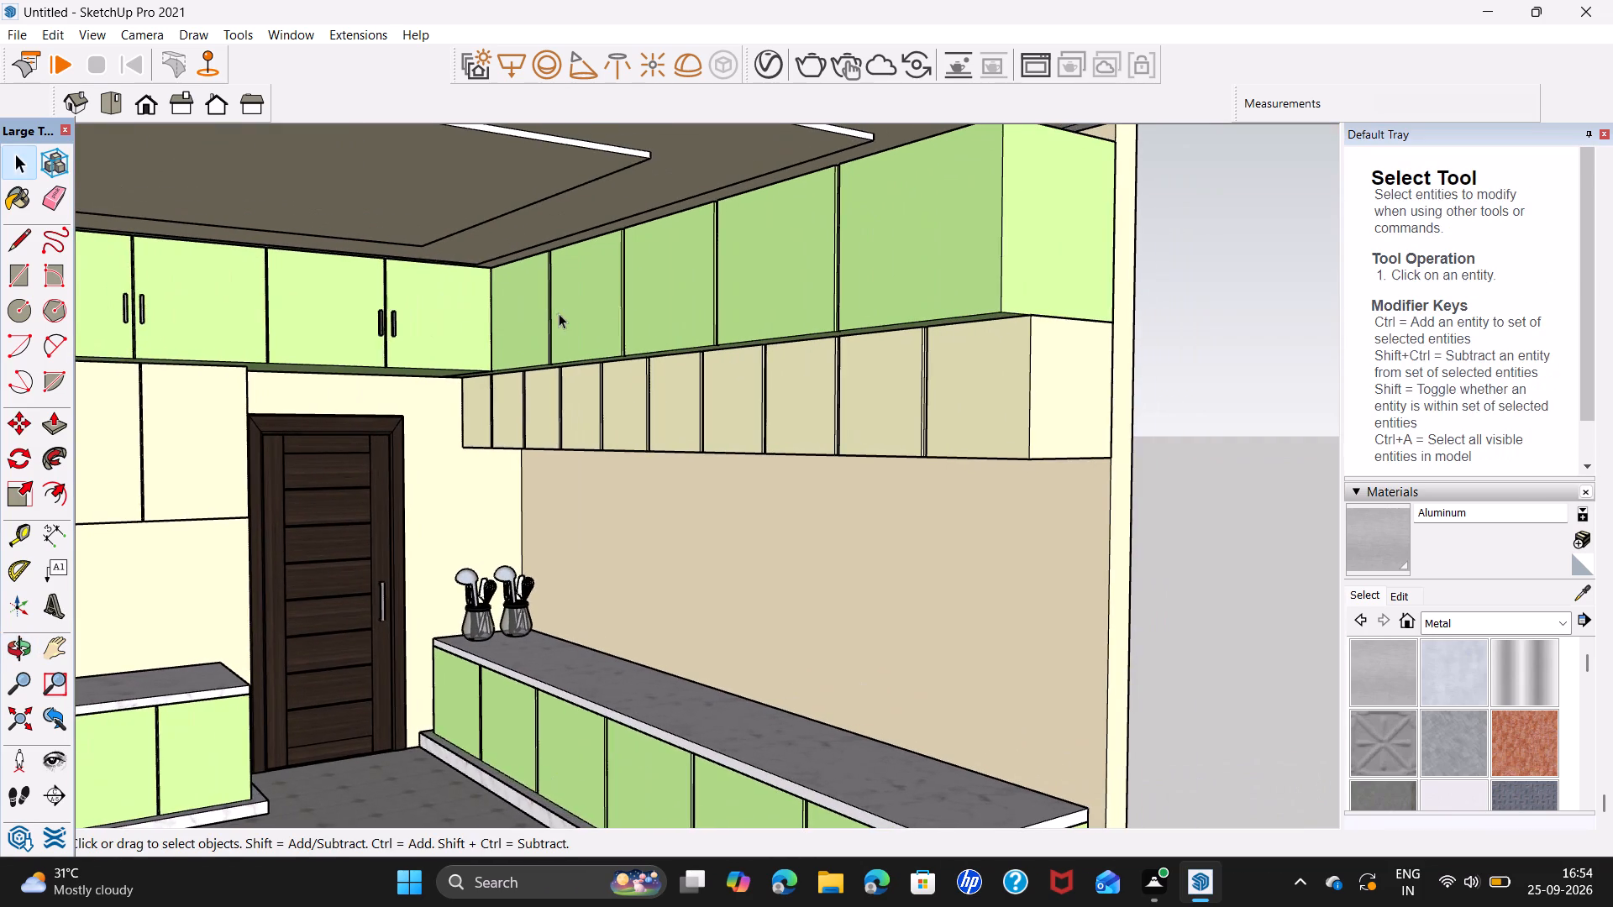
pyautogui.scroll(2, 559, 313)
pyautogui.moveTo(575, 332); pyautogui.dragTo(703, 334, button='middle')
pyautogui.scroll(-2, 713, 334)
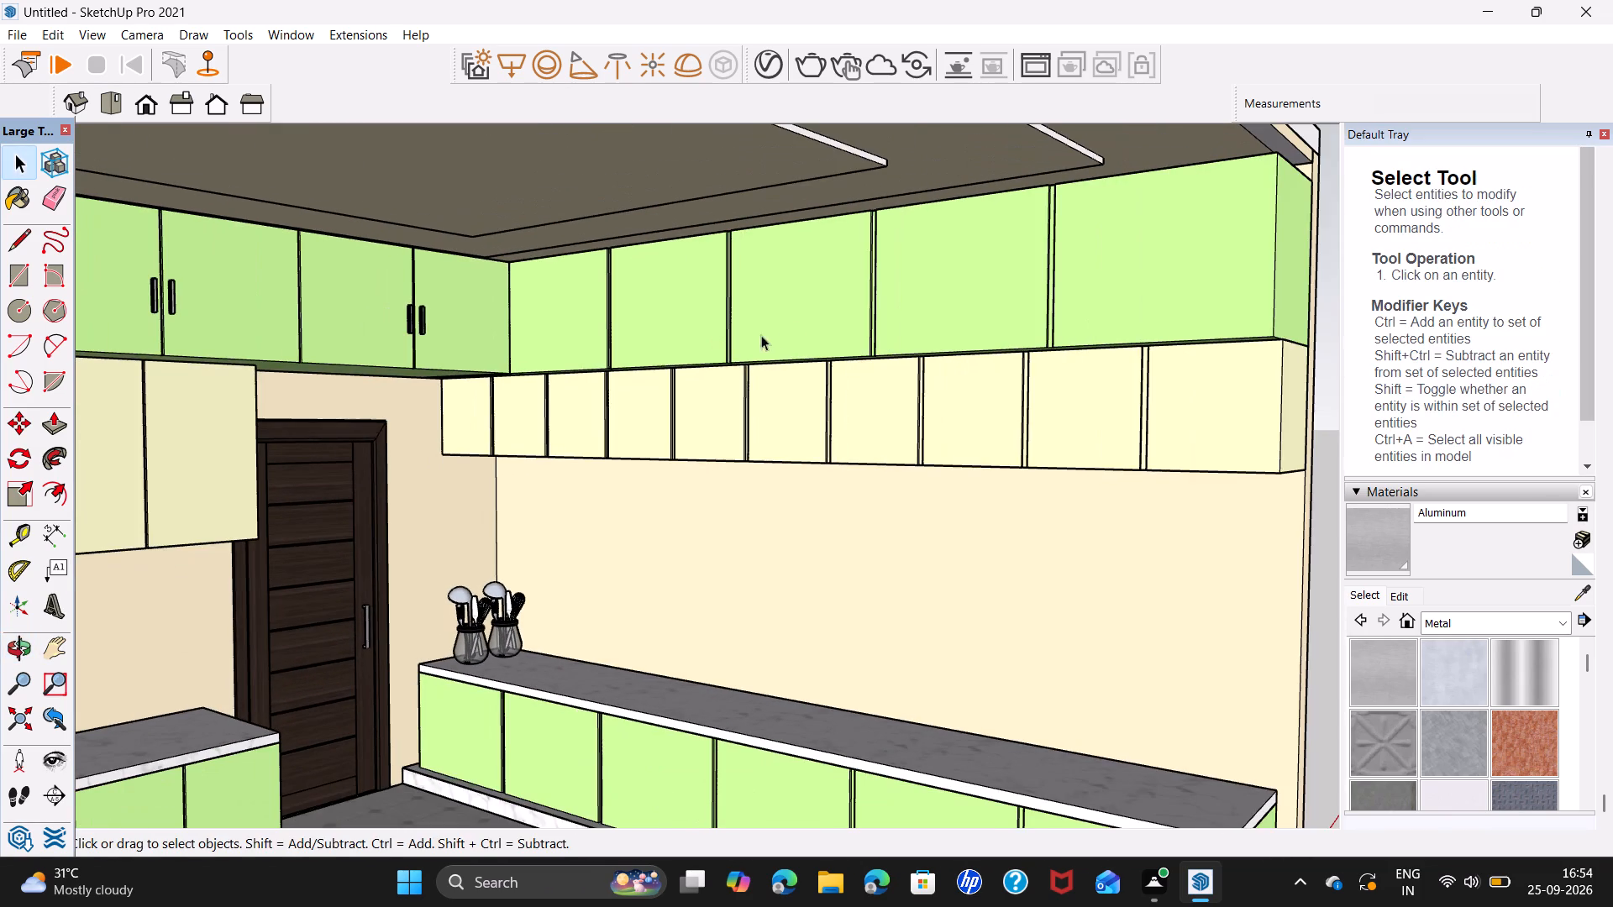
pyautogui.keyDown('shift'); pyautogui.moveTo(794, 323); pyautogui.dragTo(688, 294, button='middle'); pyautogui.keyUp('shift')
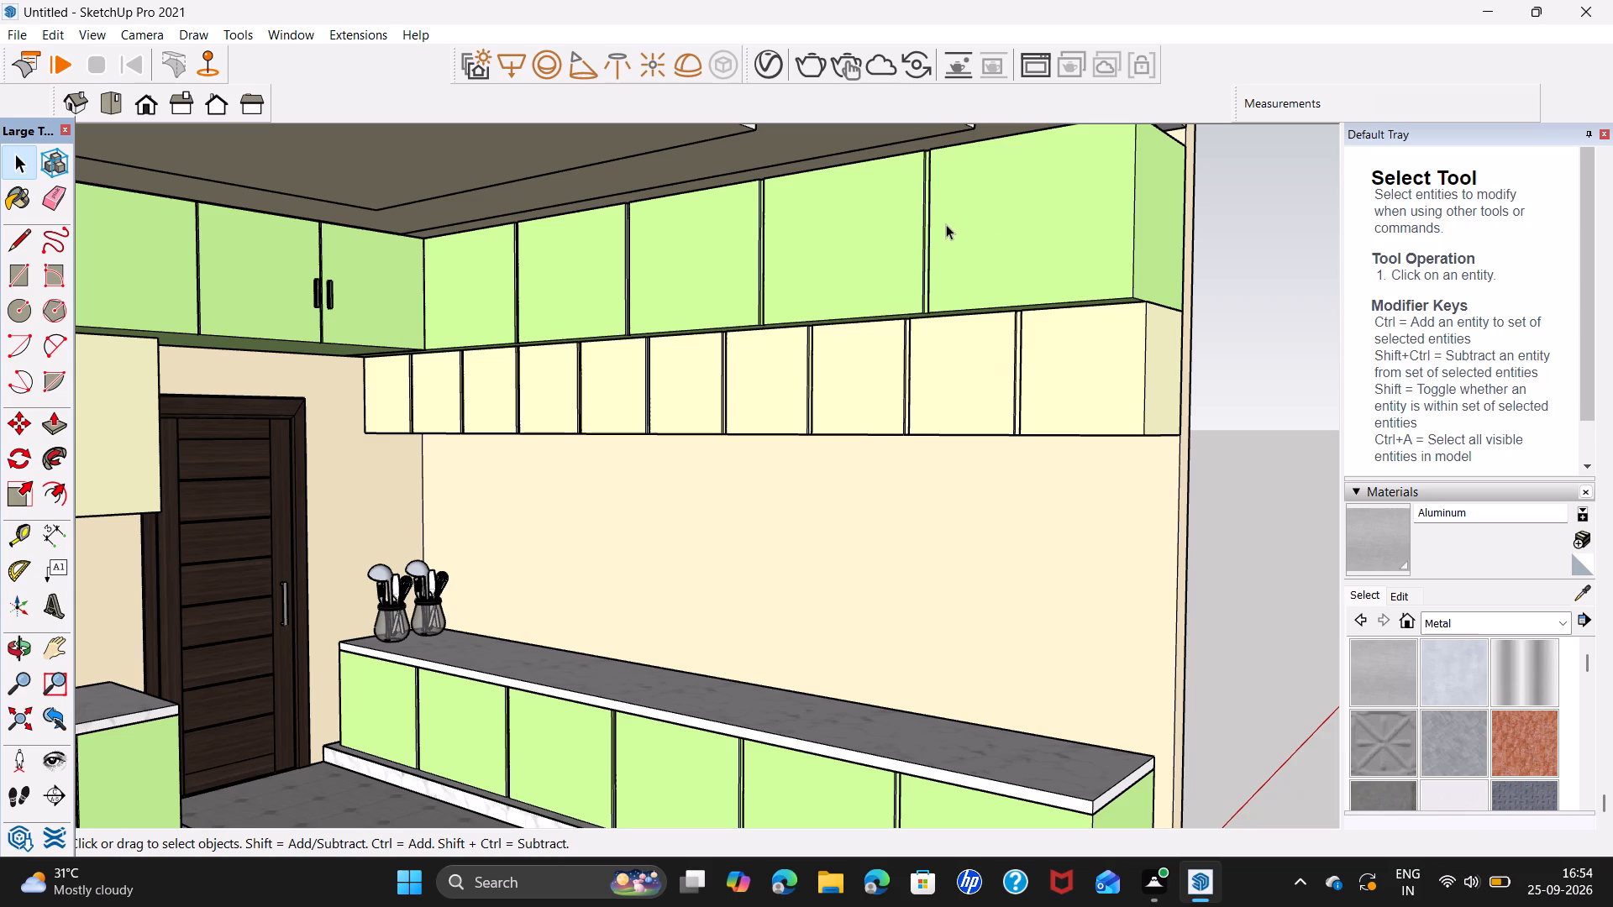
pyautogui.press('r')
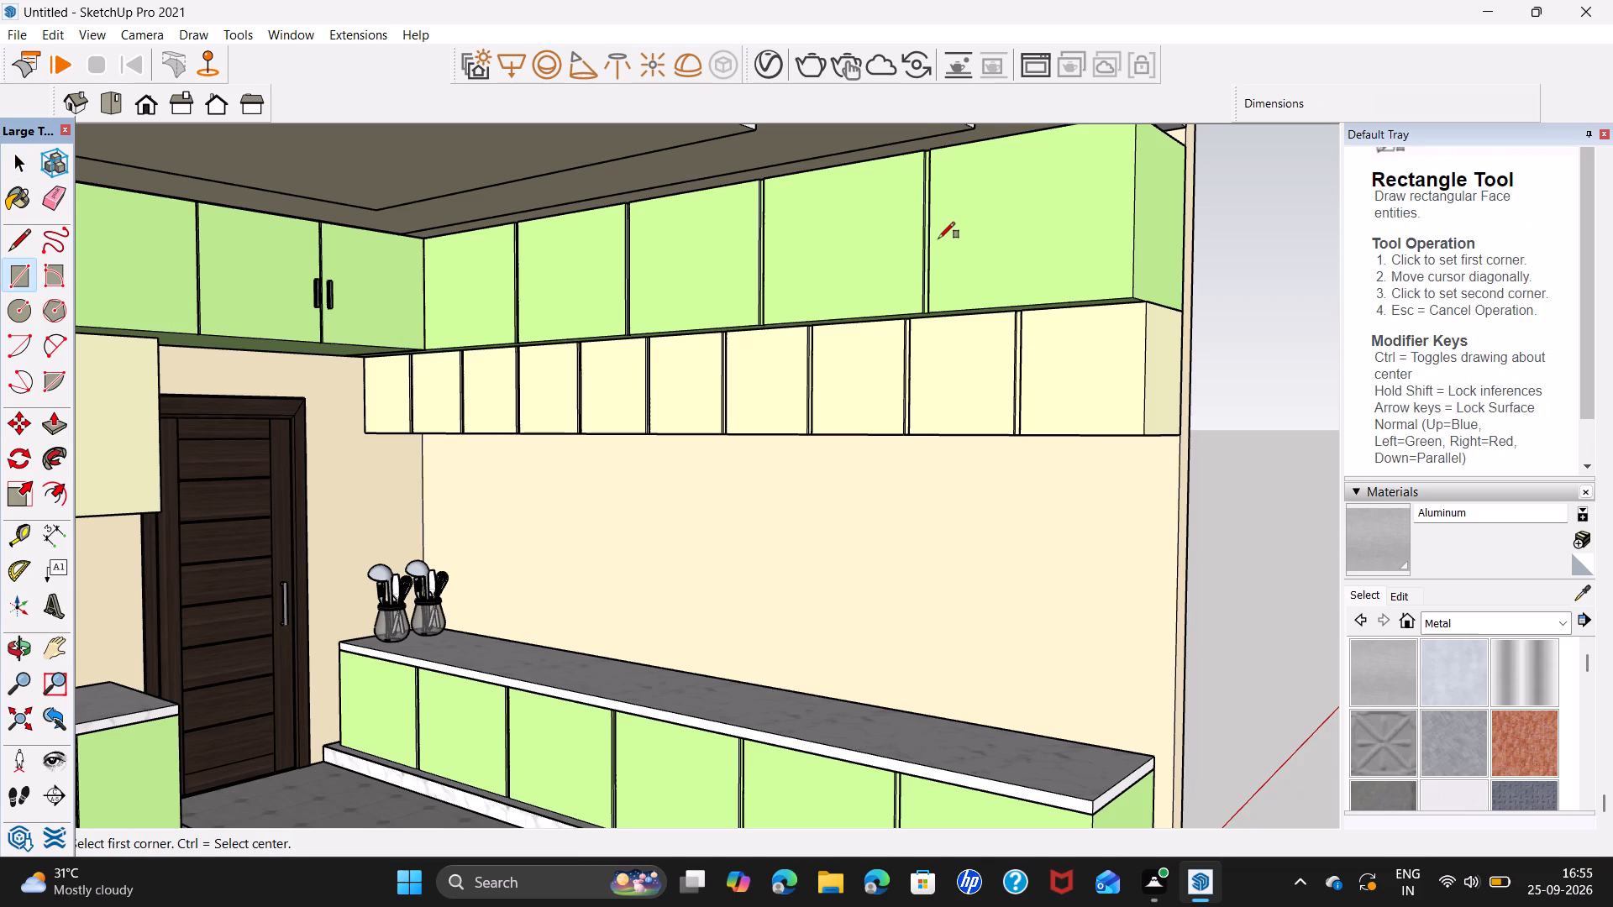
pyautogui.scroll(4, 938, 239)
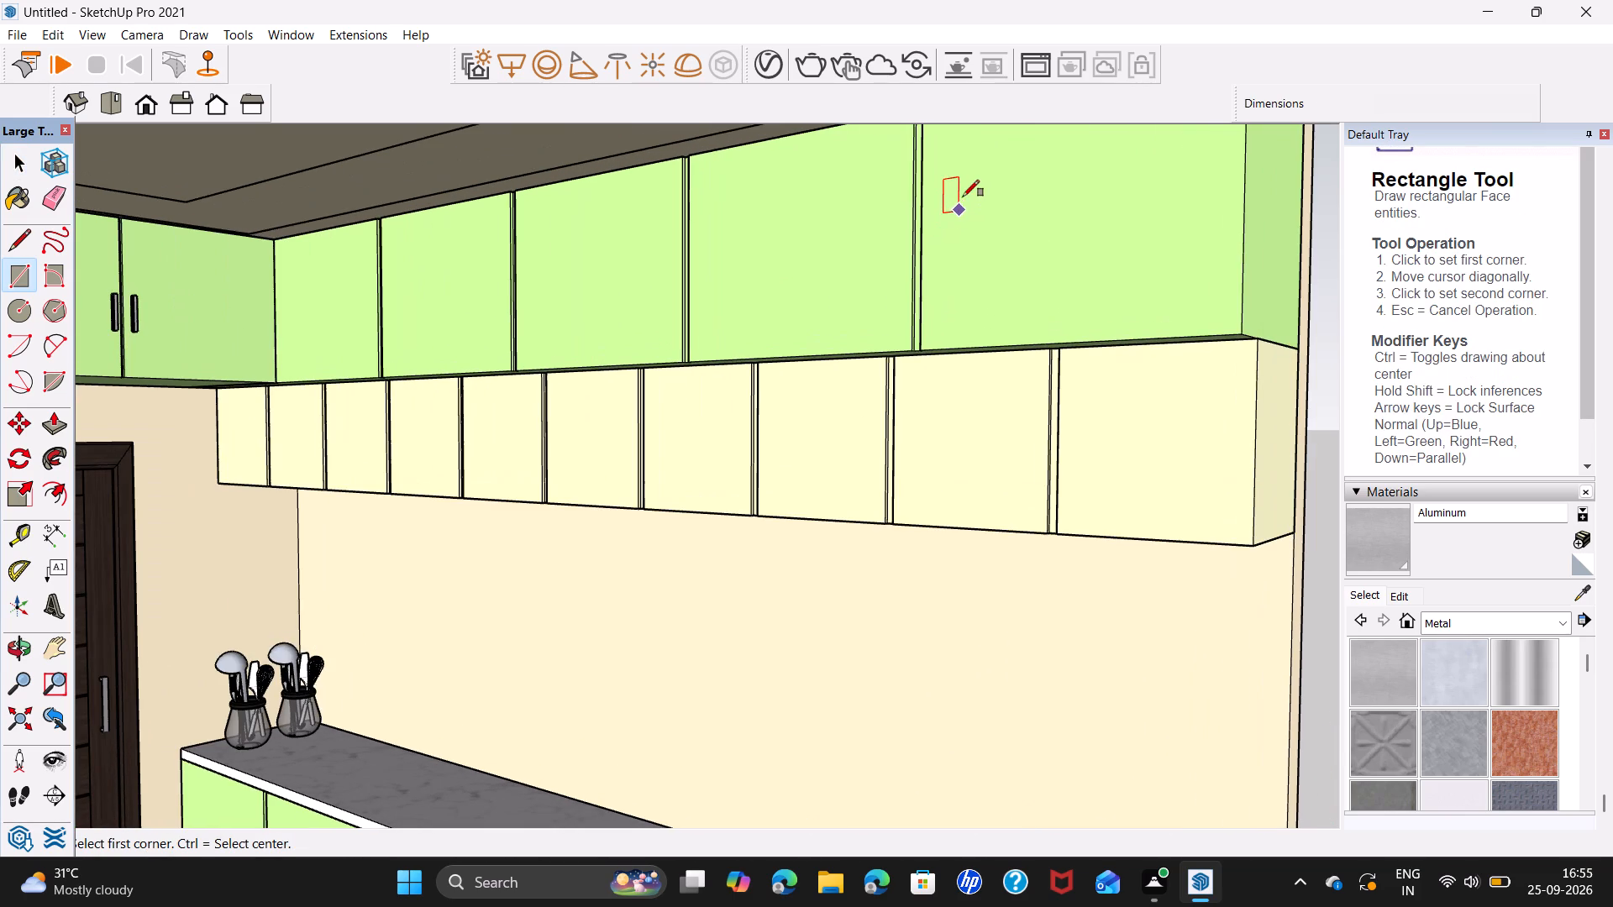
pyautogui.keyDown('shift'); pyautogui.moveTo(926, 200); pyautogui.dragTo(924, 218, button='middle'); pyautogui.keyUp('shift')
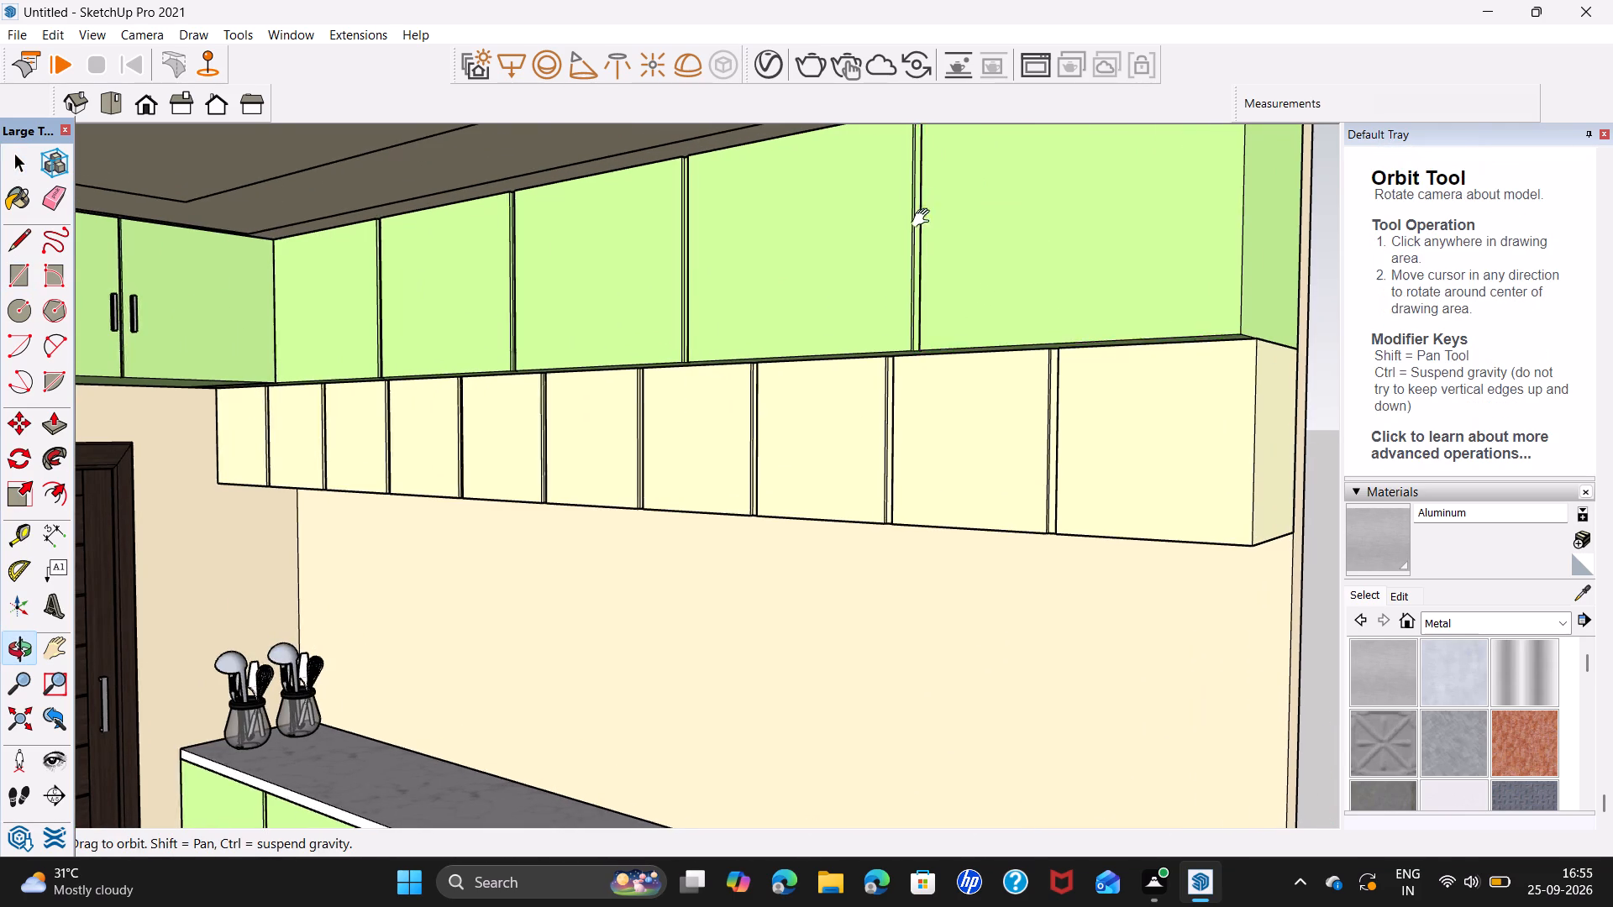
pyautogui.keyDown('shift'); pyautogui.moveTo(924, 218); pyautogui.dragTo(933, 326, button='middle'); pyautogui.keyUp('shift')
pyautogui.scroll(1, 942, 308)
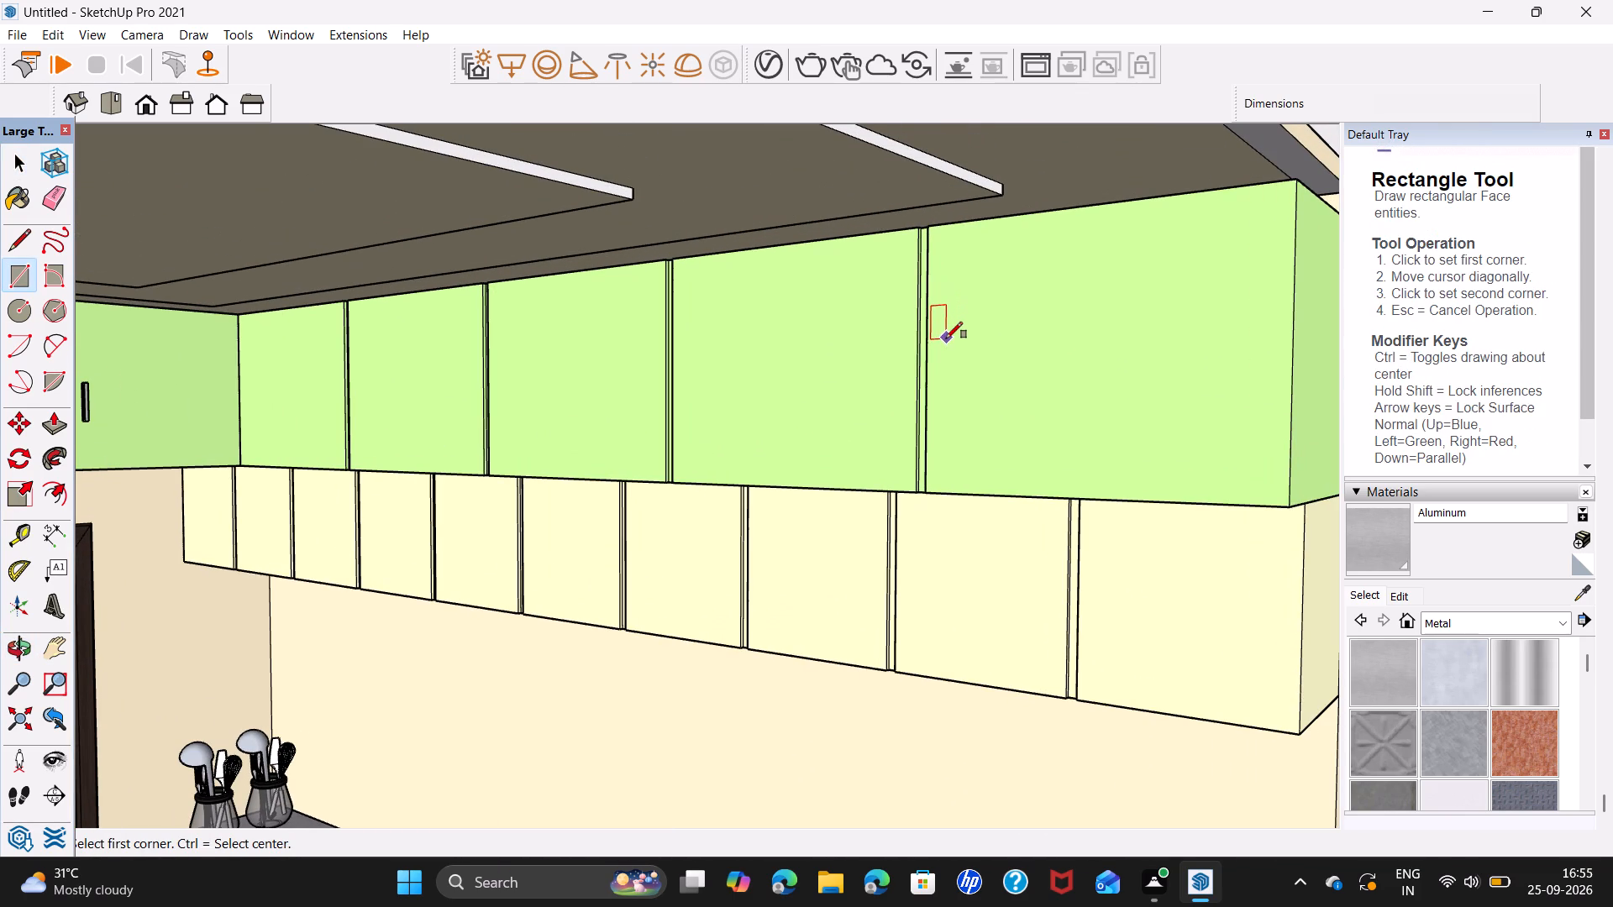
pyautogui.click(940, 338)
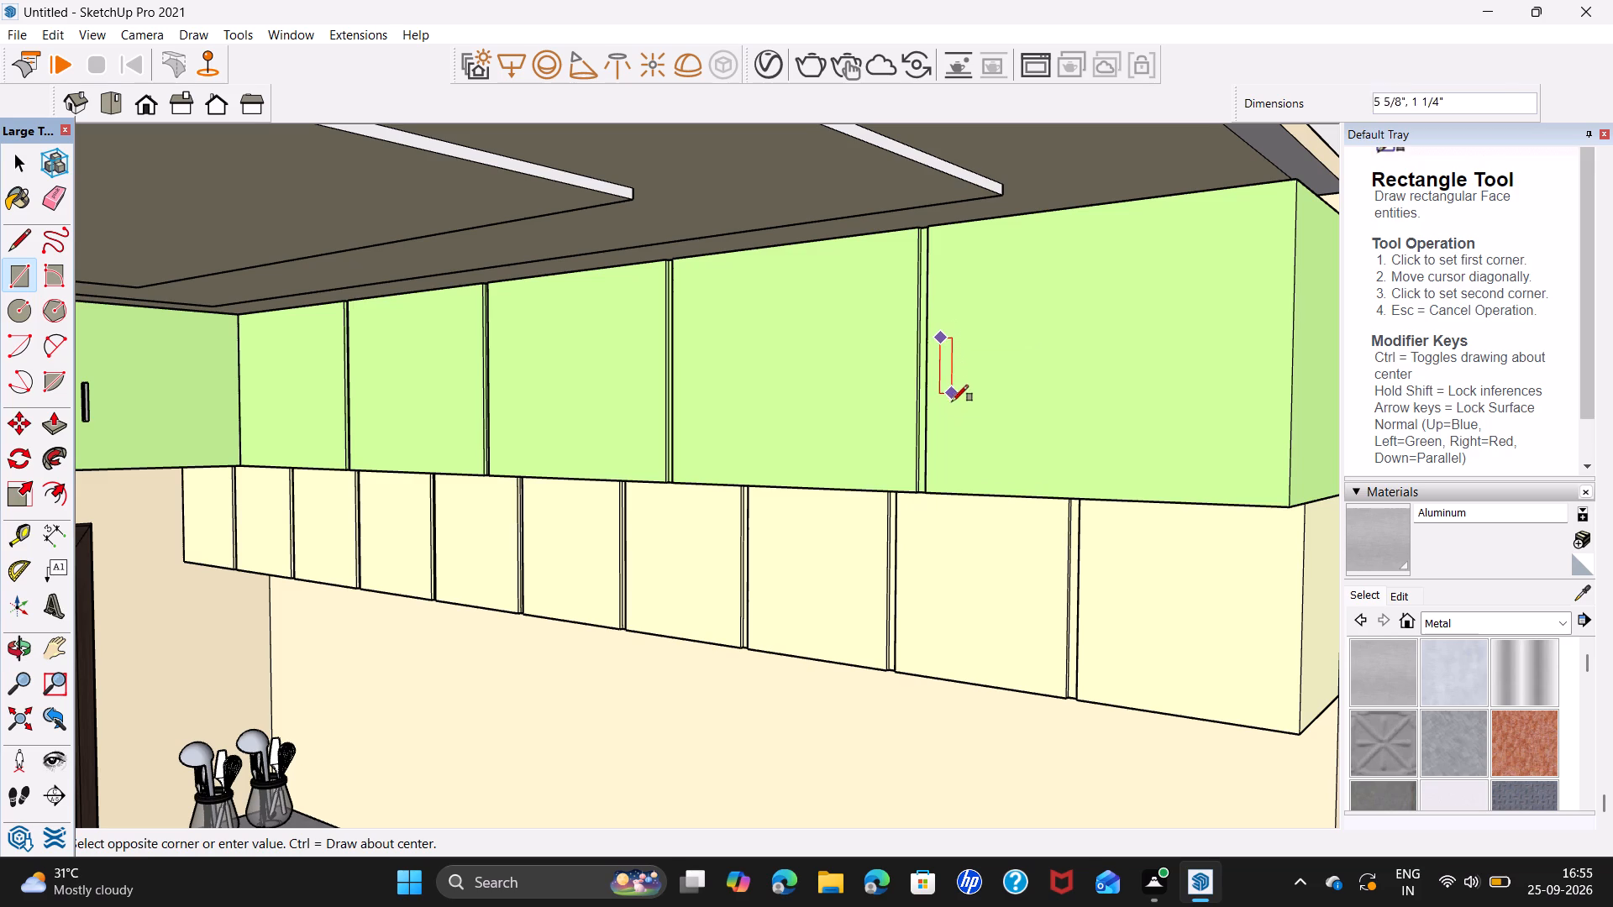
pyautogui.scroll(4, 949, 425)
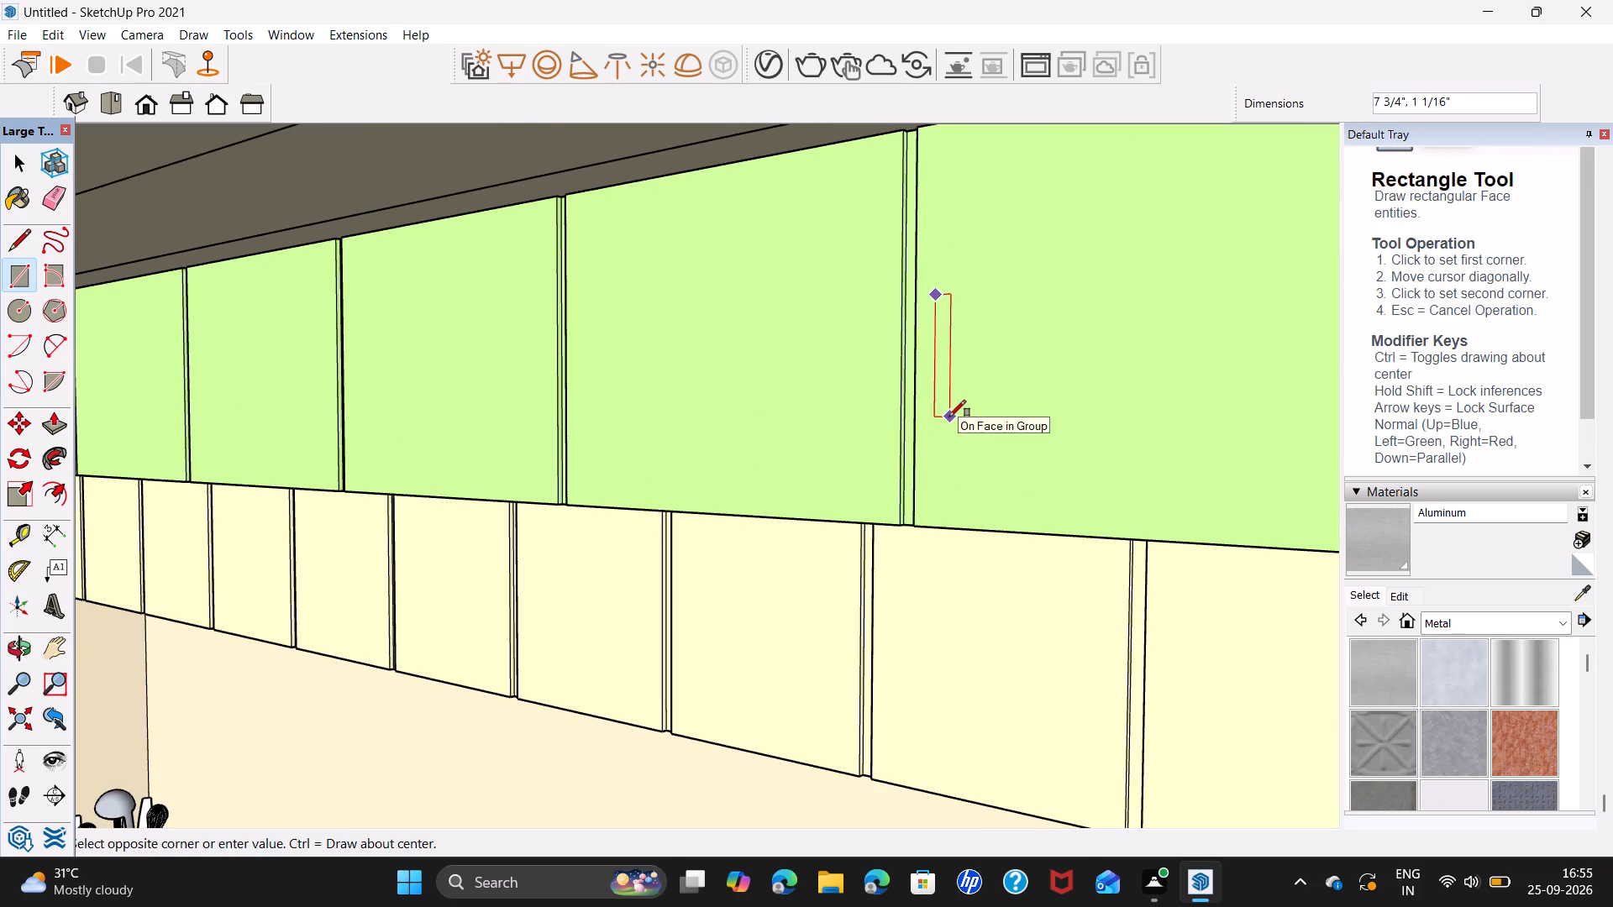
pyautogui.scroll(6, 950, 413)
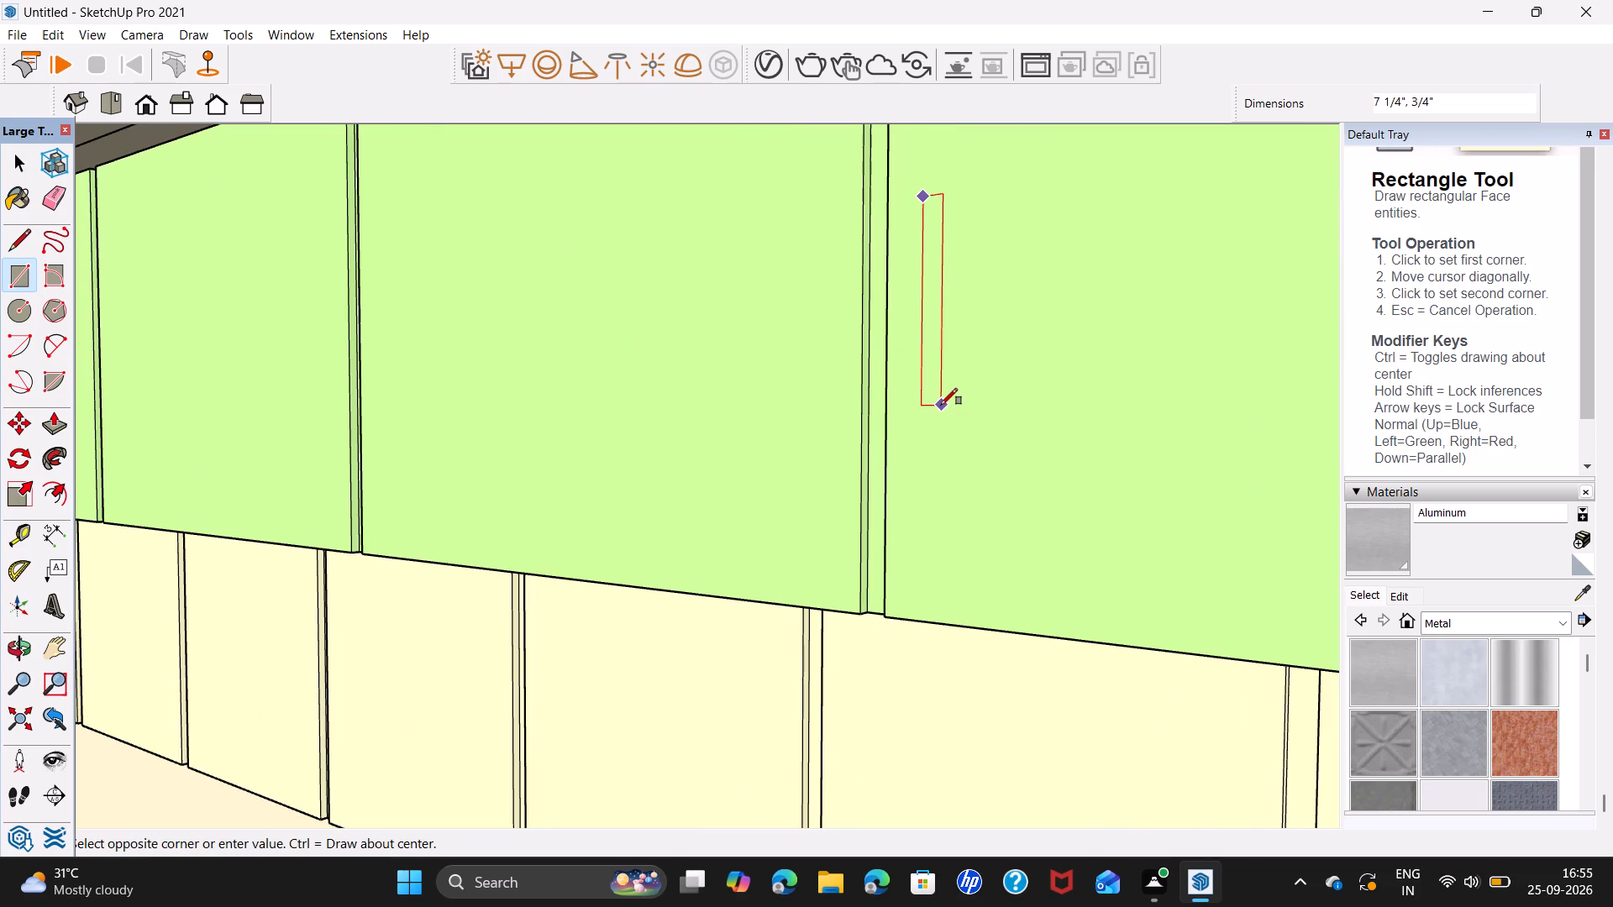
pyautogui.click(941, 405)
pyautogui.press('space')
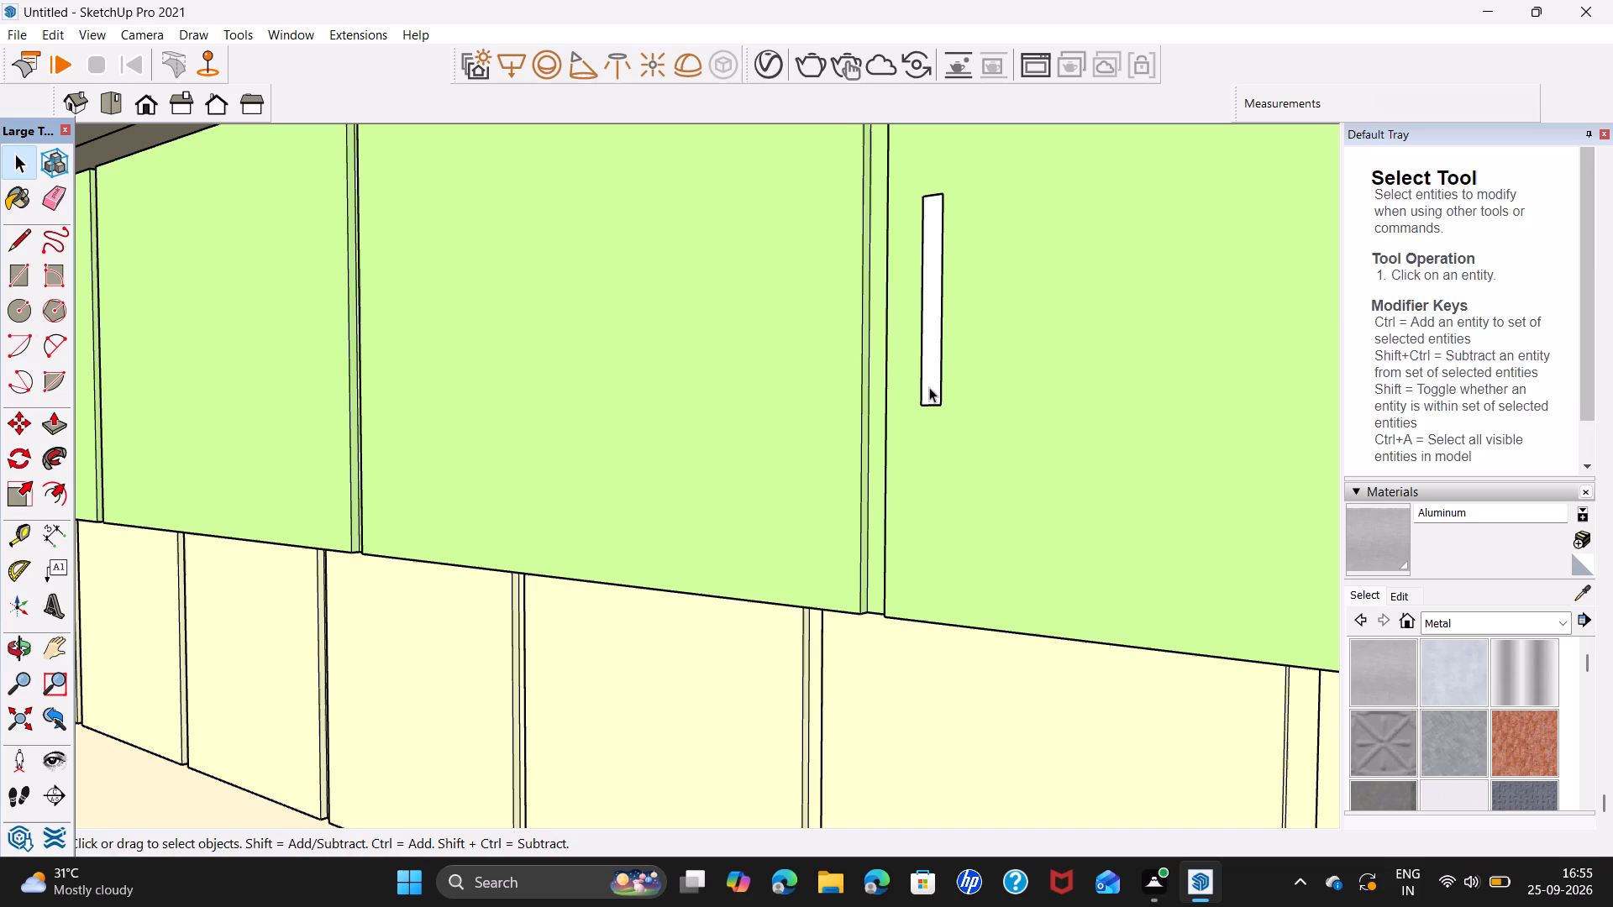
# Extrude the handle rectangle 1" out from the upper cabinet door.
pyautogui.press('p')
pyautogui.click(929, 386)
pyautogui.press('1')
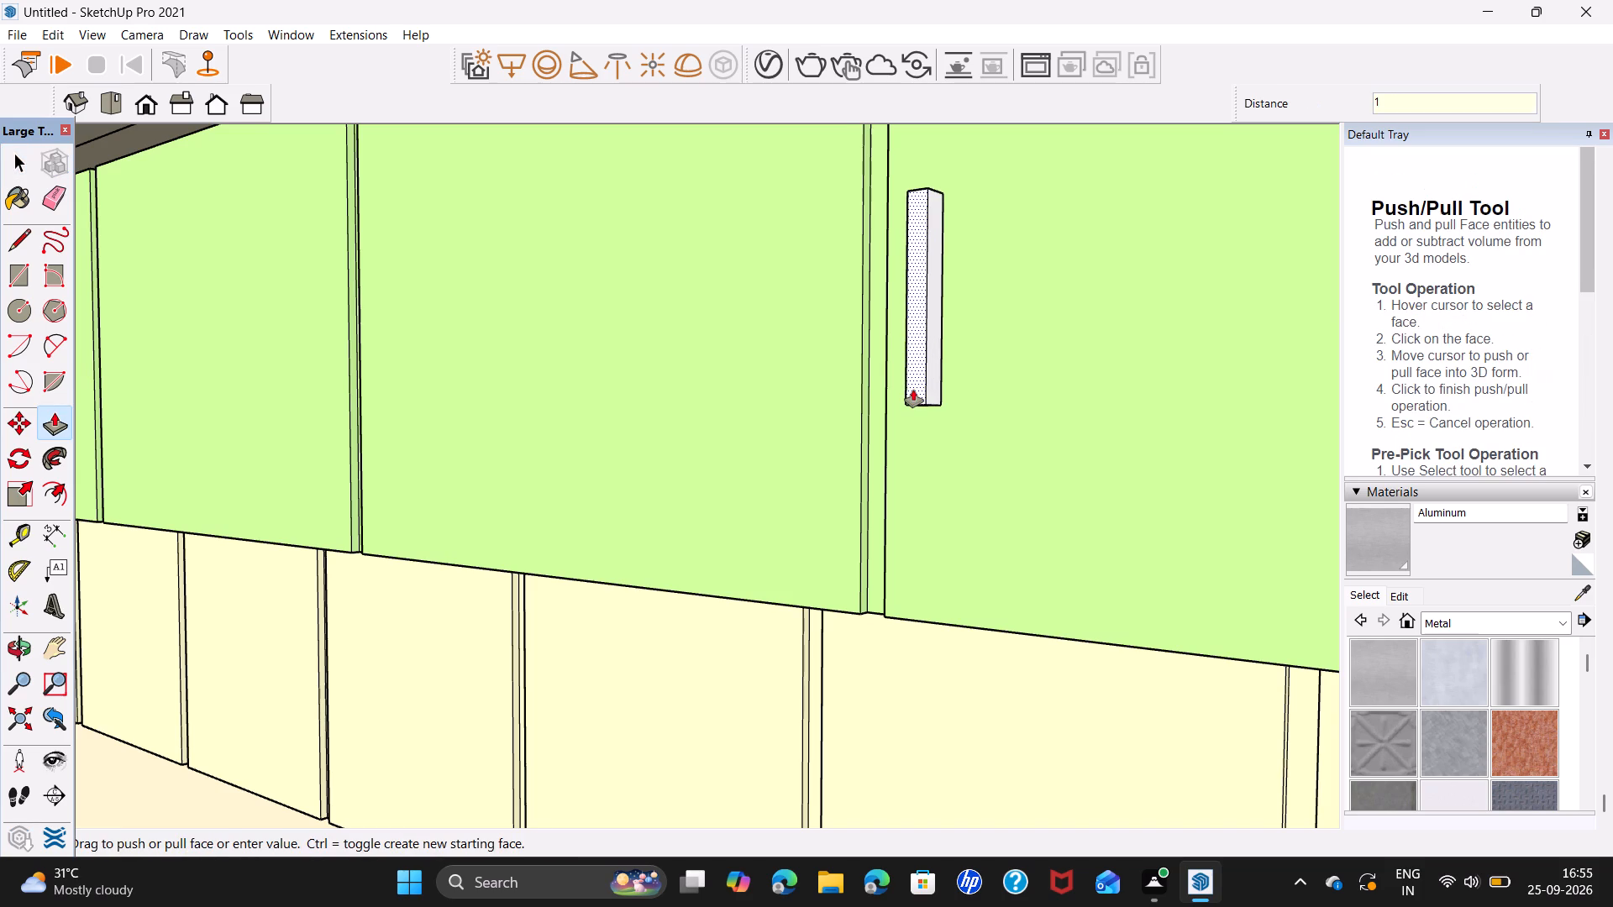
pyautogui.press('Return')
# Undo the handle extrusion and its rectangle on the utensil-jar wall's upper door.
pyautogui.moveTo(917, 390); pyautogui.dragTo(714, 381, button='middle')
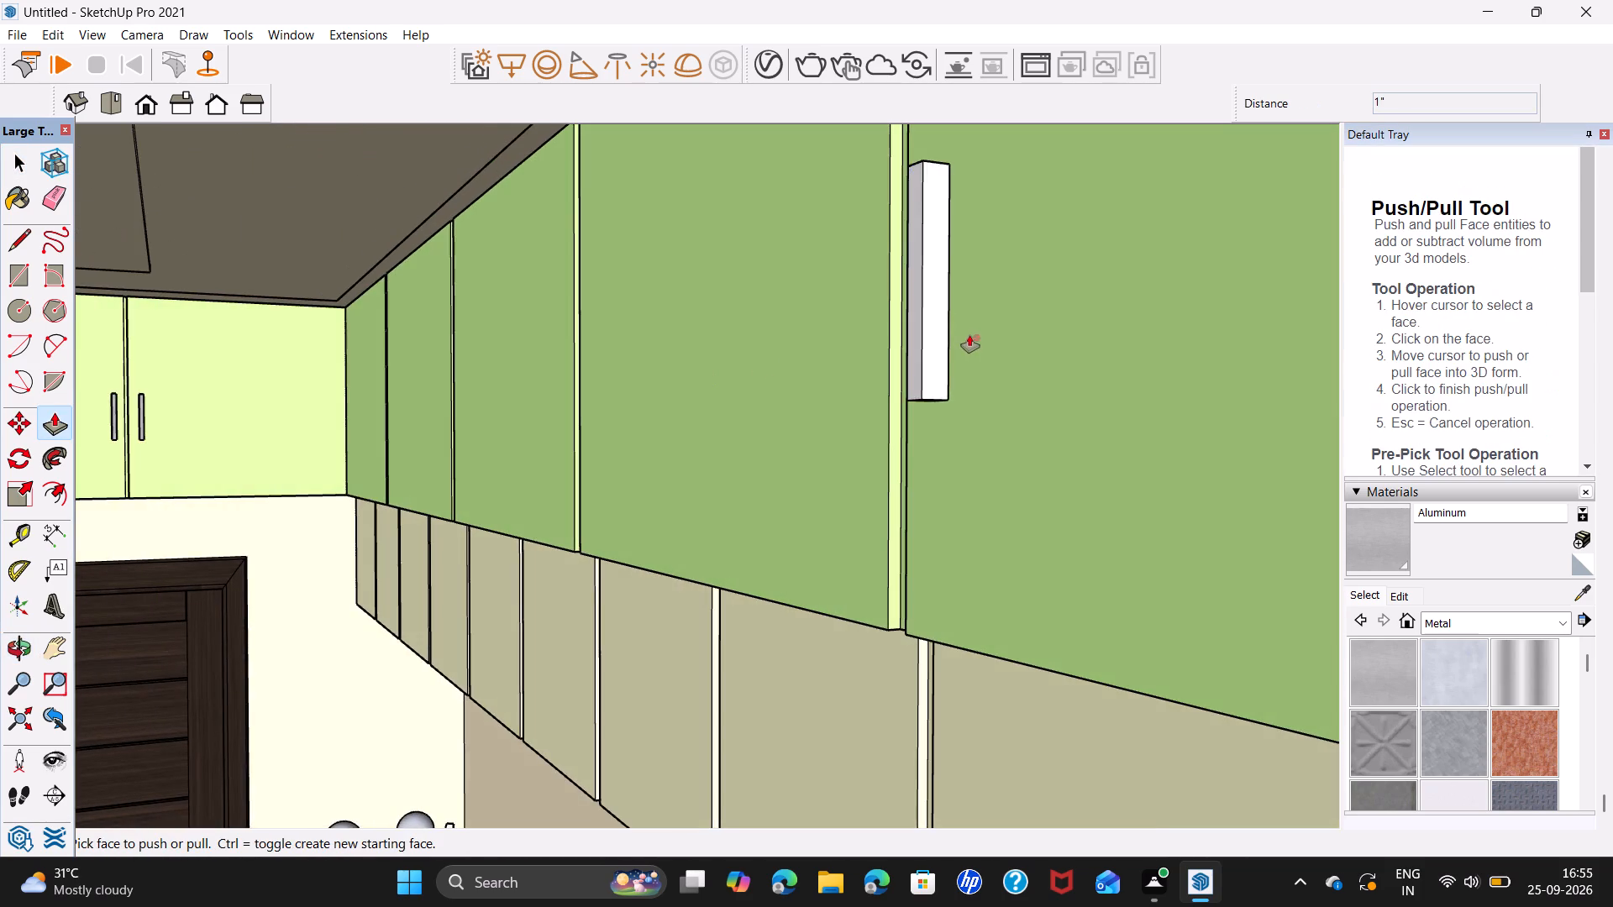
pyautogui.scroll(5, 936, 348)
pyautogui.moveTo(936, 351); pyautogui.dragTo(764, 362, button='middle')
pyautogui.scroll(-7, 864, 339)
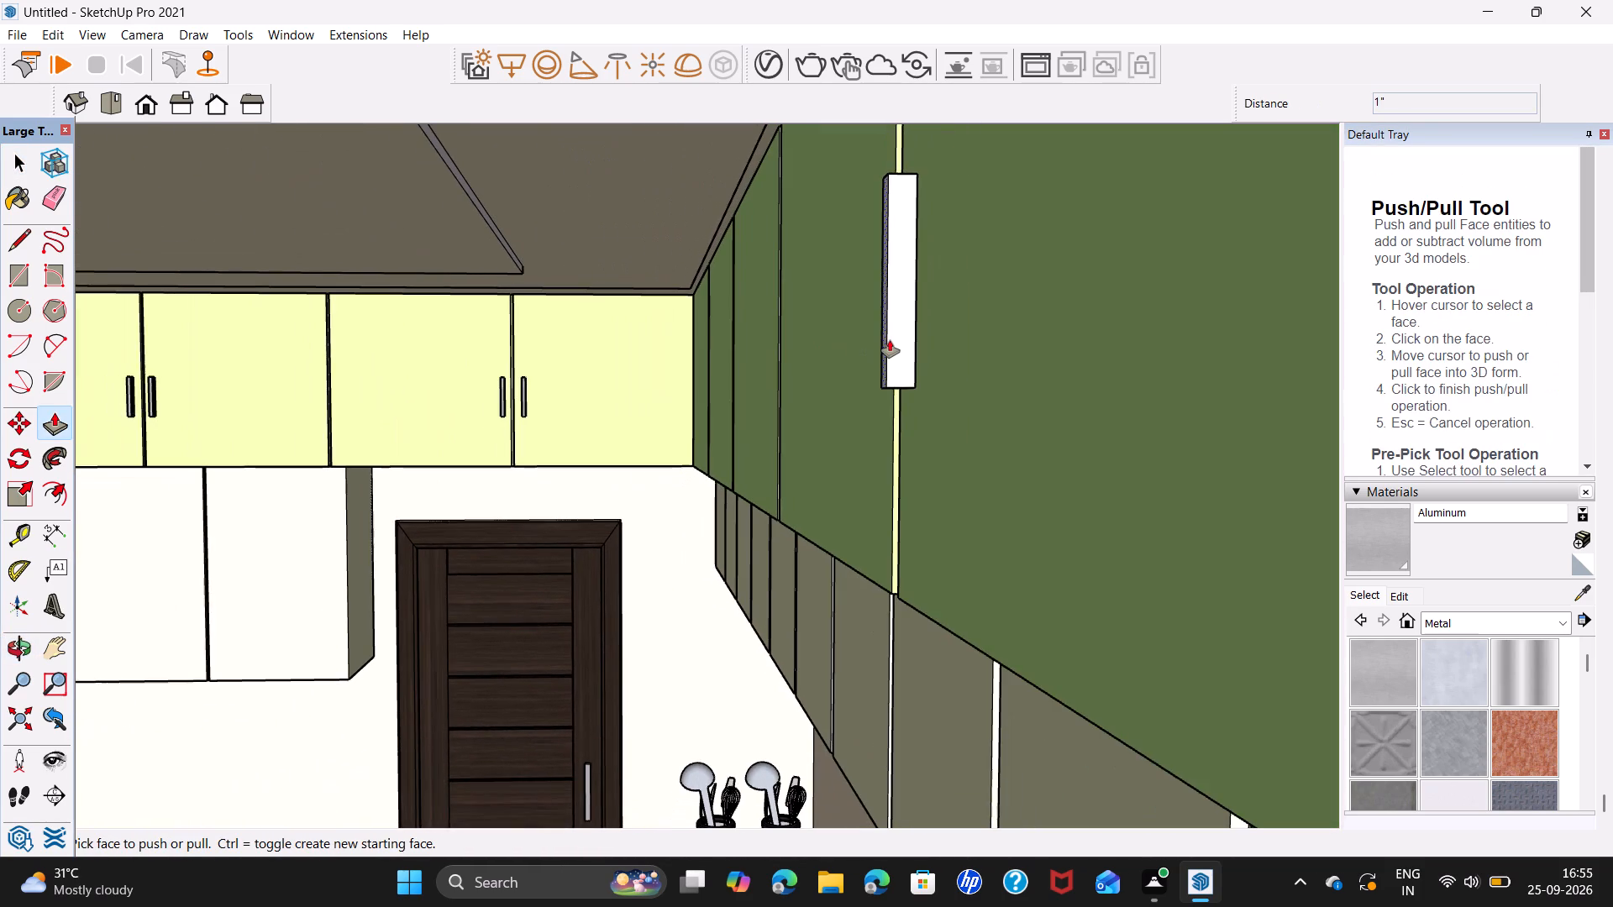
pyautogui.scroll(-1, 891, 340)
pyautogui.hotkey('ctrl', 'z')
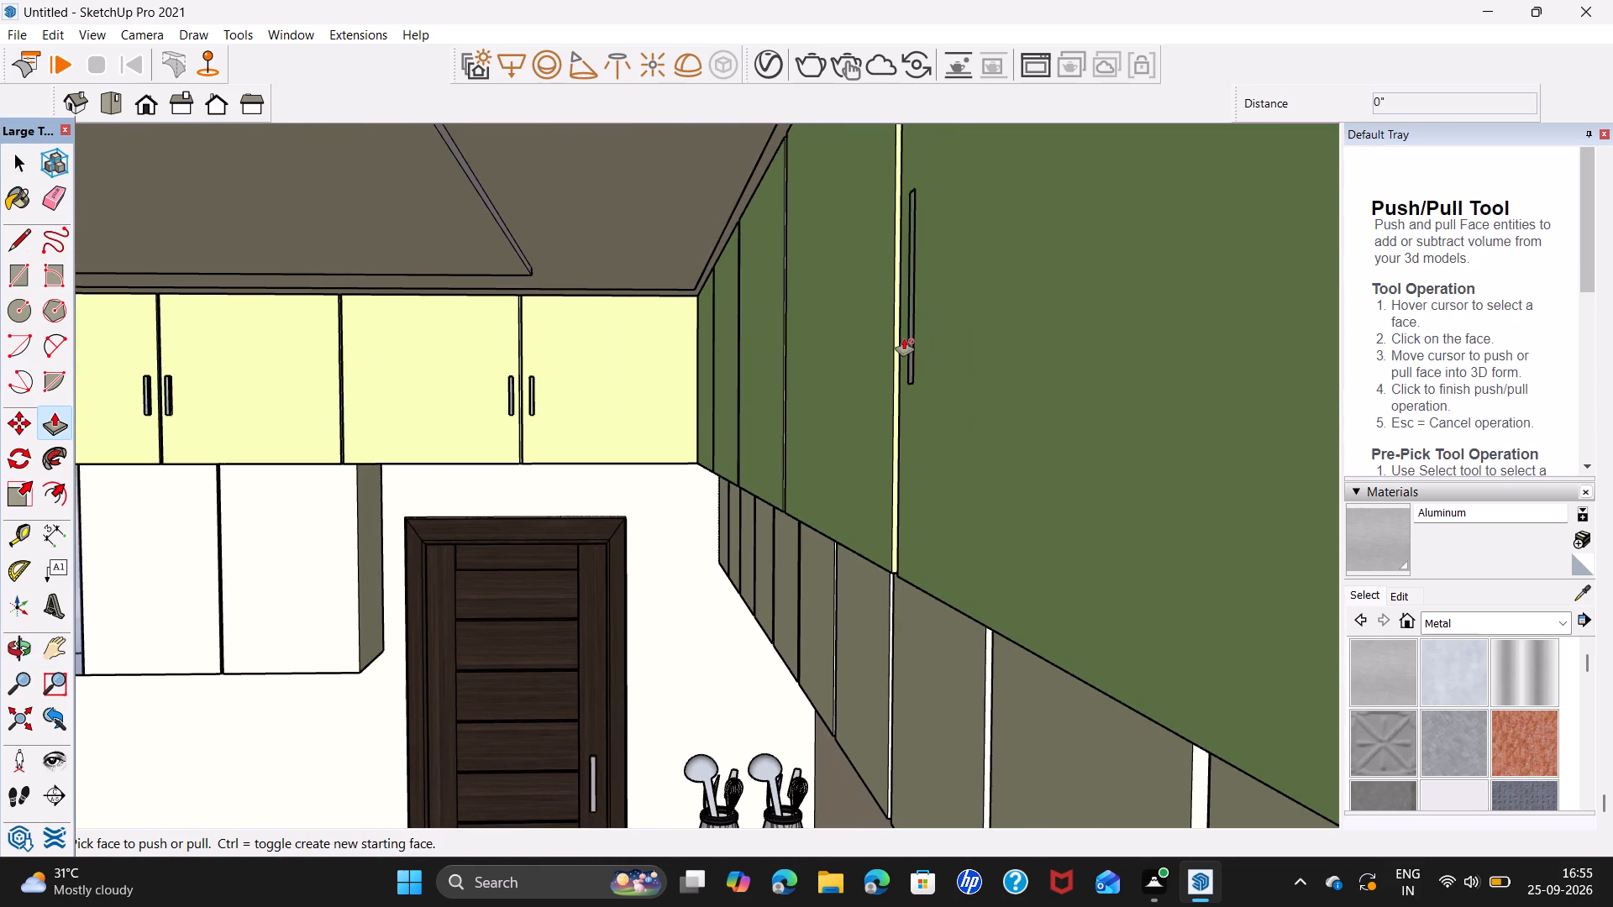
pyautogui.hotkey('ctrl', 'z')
# Draw a handle rectangle about 7 5/8" by 11/16" beside the joint on the endmost upper door of the utensil-jar wall.
pyautogui.moveTo(905, 338); pyautogui.dragTo(1086, 371, button='middle')
pyautogui.scroll(1, 997, 354)
pyautogui.press('r')
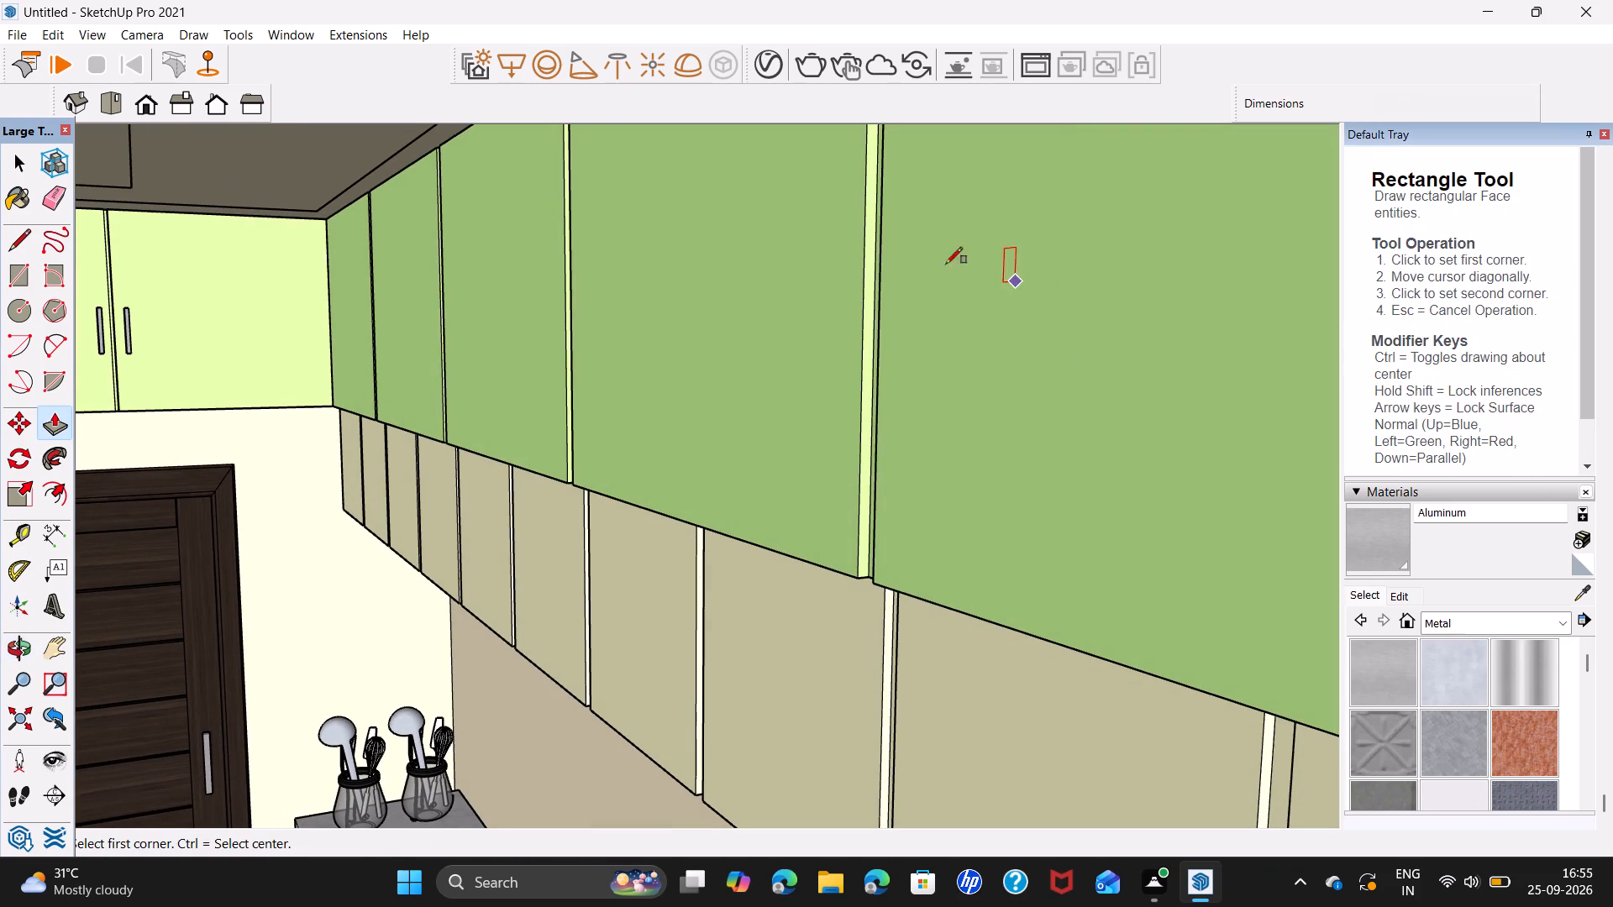
pyautogui.moveTo(928, 273); pyautogui.dragTo(1052, 258, button='middle')
pyautogui.moveTo(965, 303); pyautogui.dragTo(994, 428, button='middle')
pyautogui.moveTo(892, 481); pyautogui.dragTo(998, 410, button='middle')
pyautogui.keyDown('shift'); pyautogui.moveTo(855, 431); pyautogui.dragTo(865, 470, button='middle'); pyautogui.keyUp('shift')
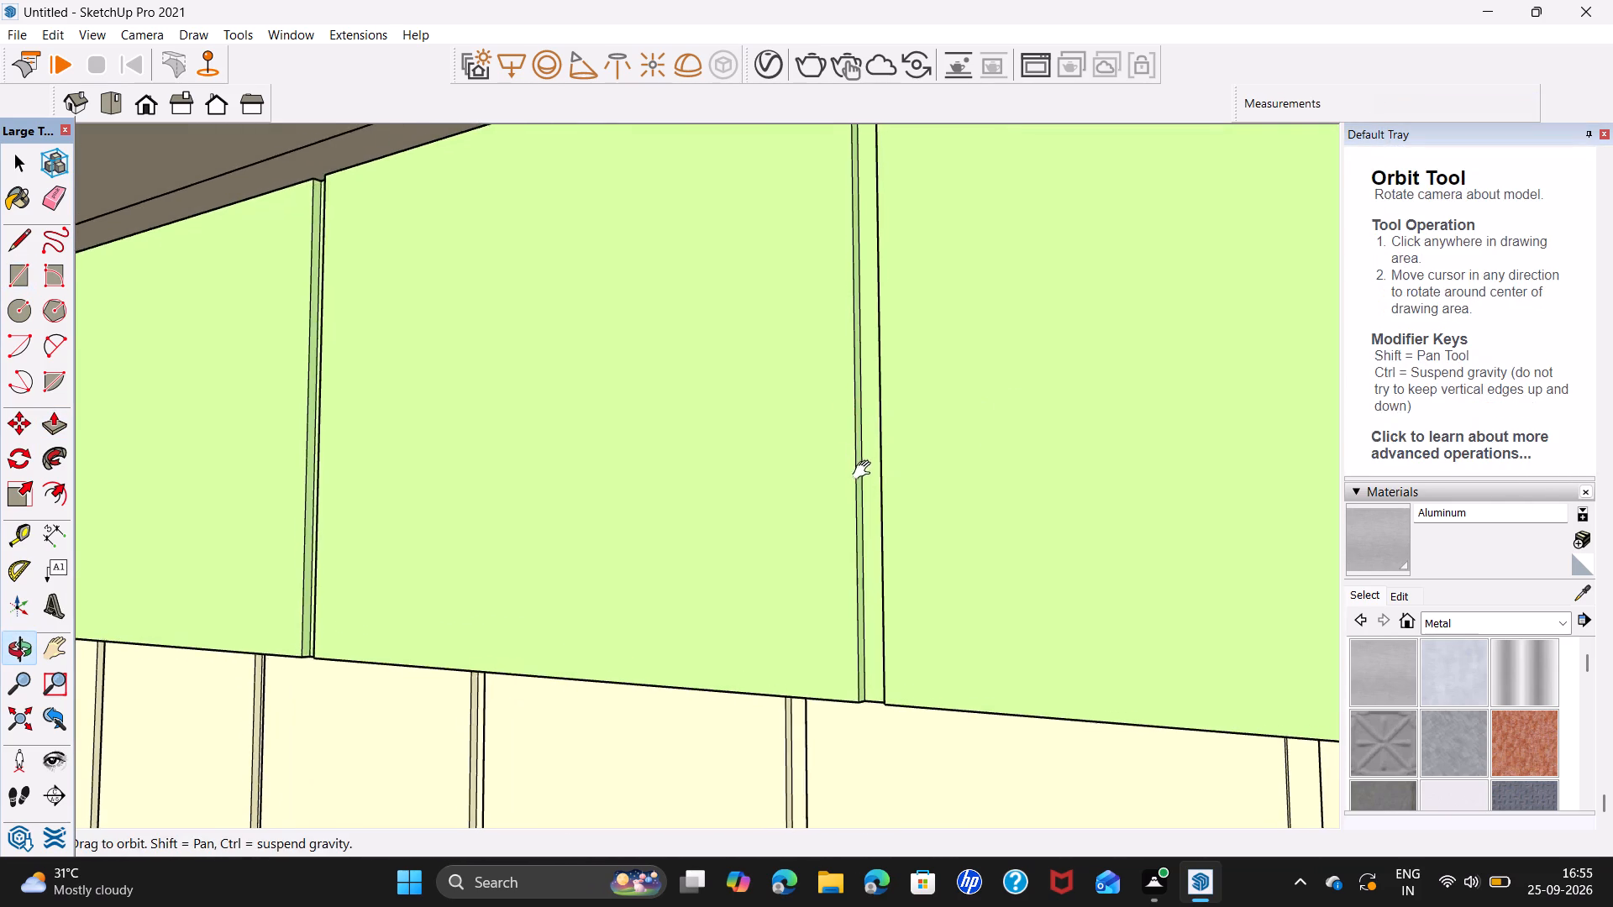
pyautogui.keyDown('shift'); pyautogui.moveTo(865, 470); pyautogui.dragTo(870, 499, button='middle'); pyautogui.keyUp('shift')
pyautogui.scroll(-4, 933, 454)
pyautogui.click(927, 359)
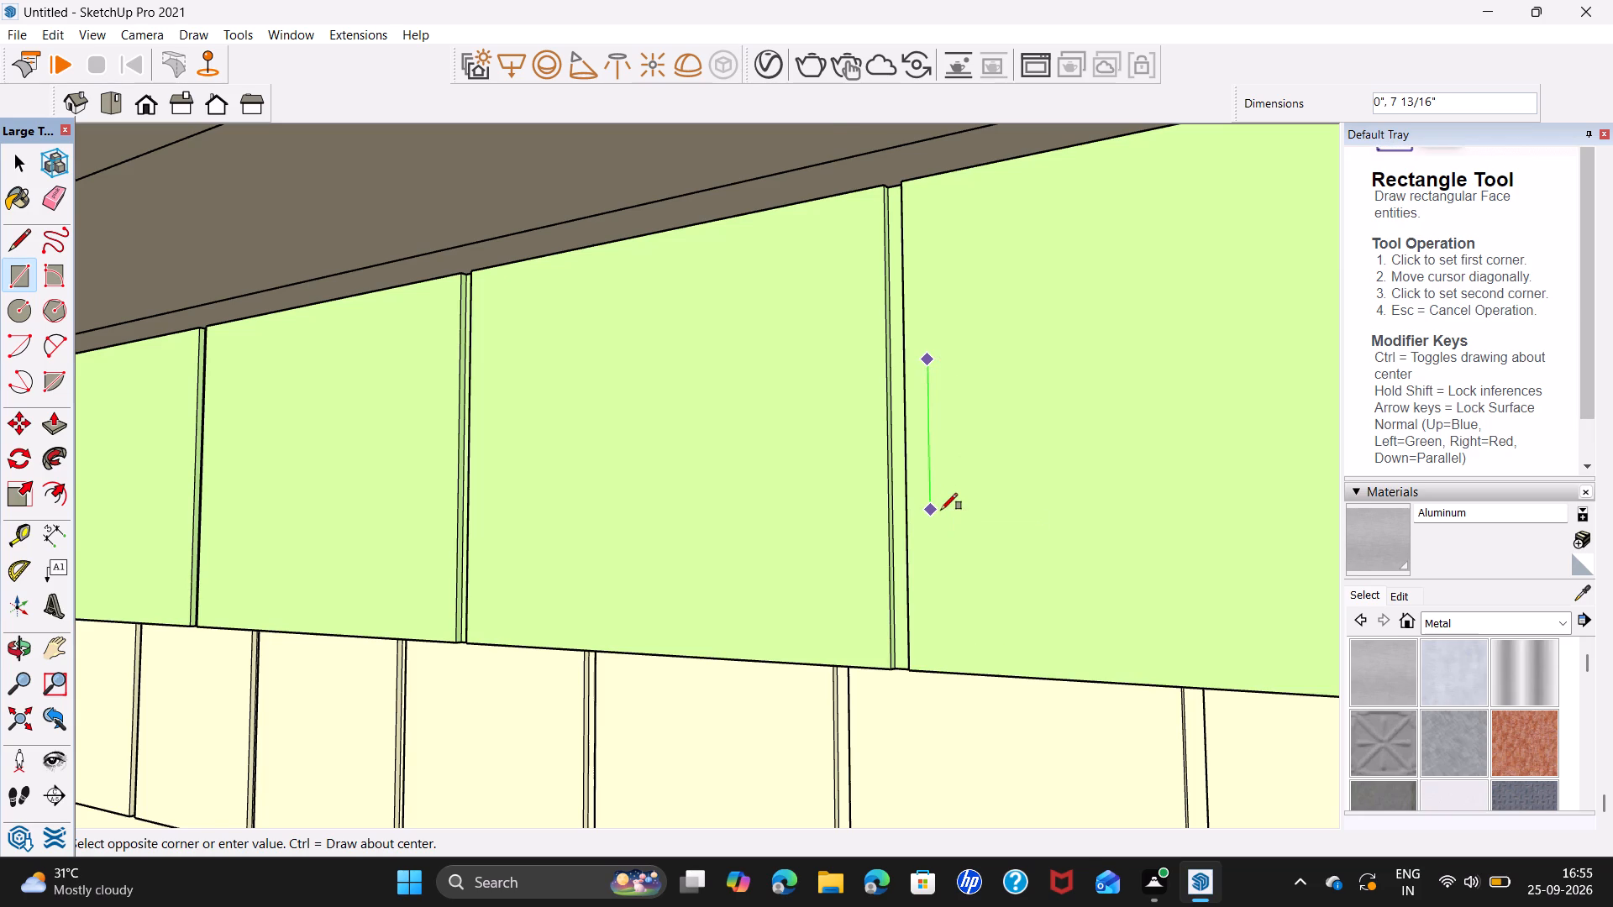
pyautogui.scroll(9, 941, 510)
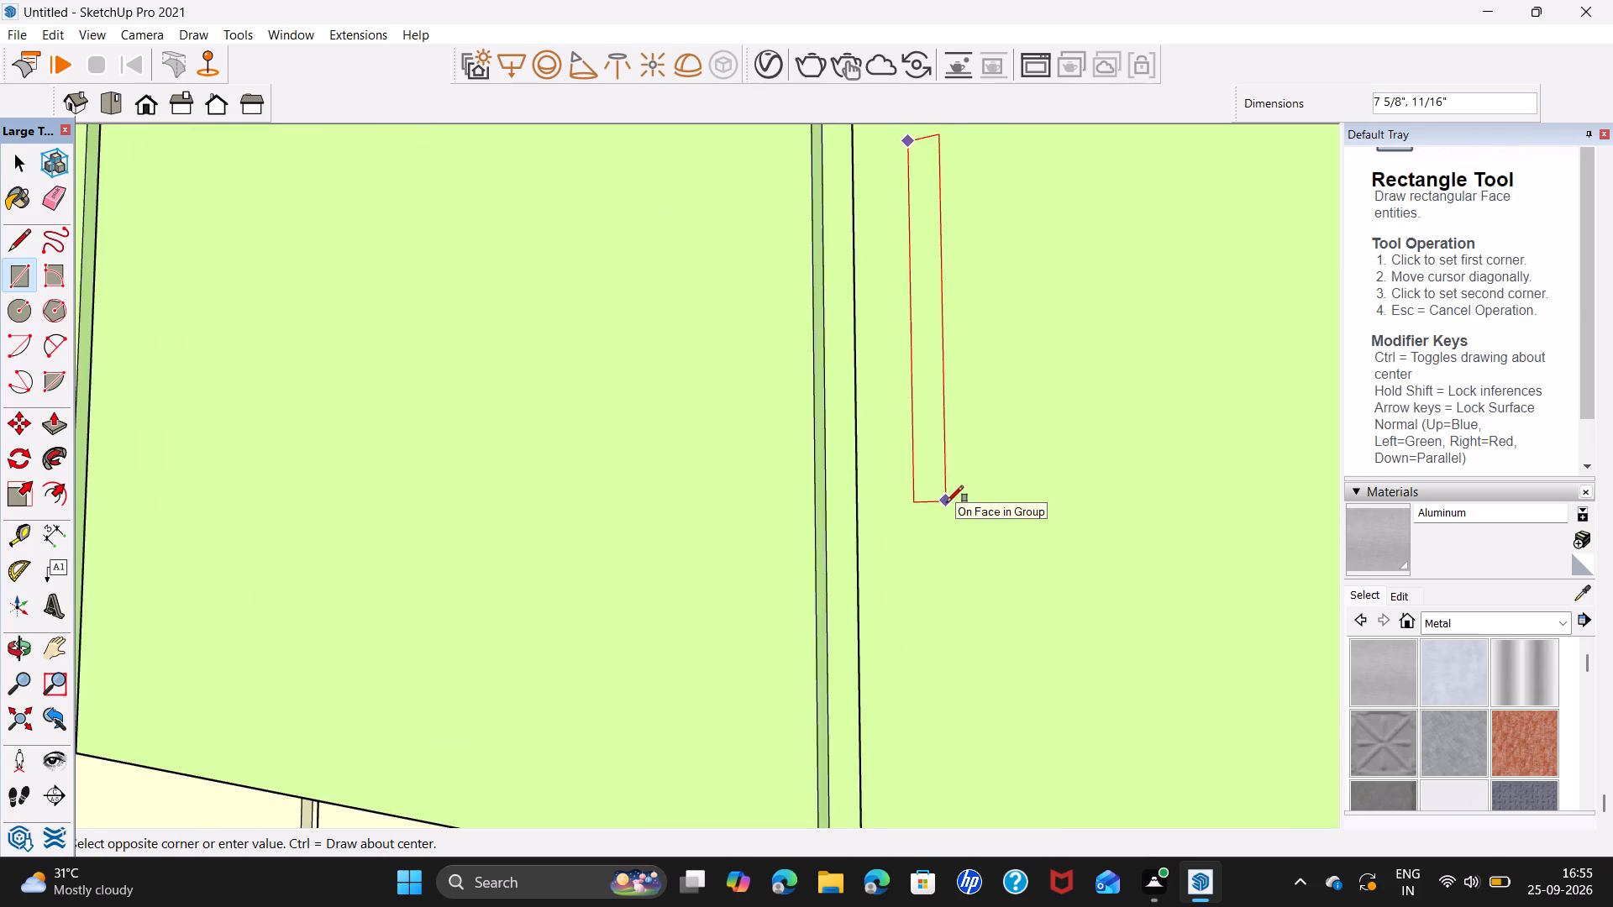
pyautogui.click(947, 502)
pyautogui.press('space')
# Extrude the new rectangle 1" out from the upper cabinet door to form the handle block.
pyautogui.press('p')
pyautogui.click(931, 475)
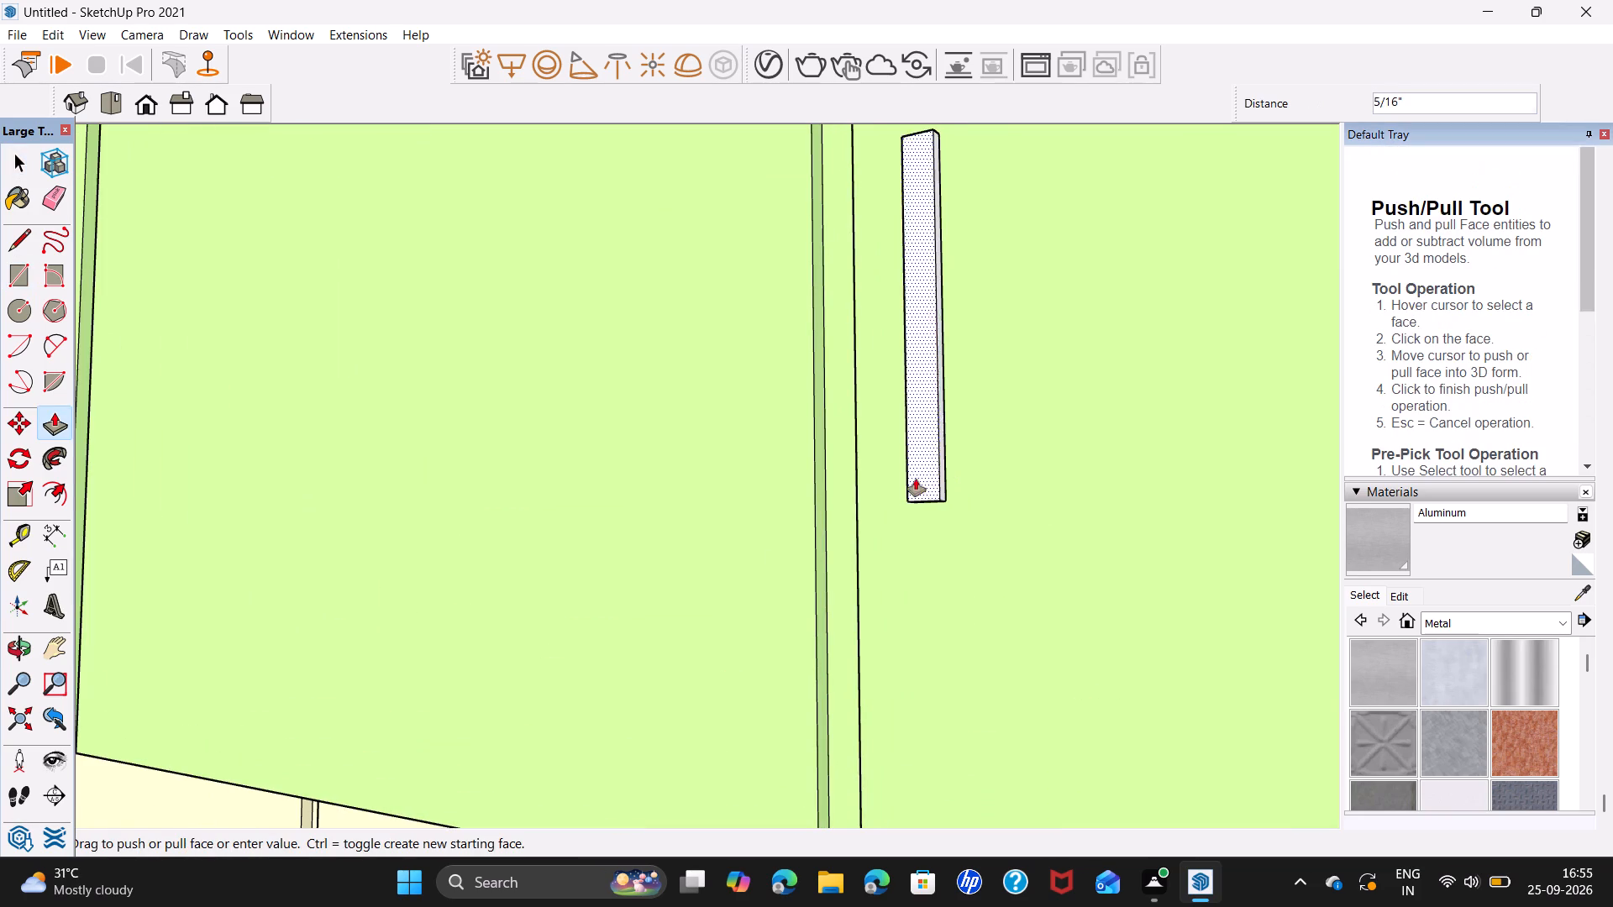
pyautogui.press('1')
pyautogui.press('Return')
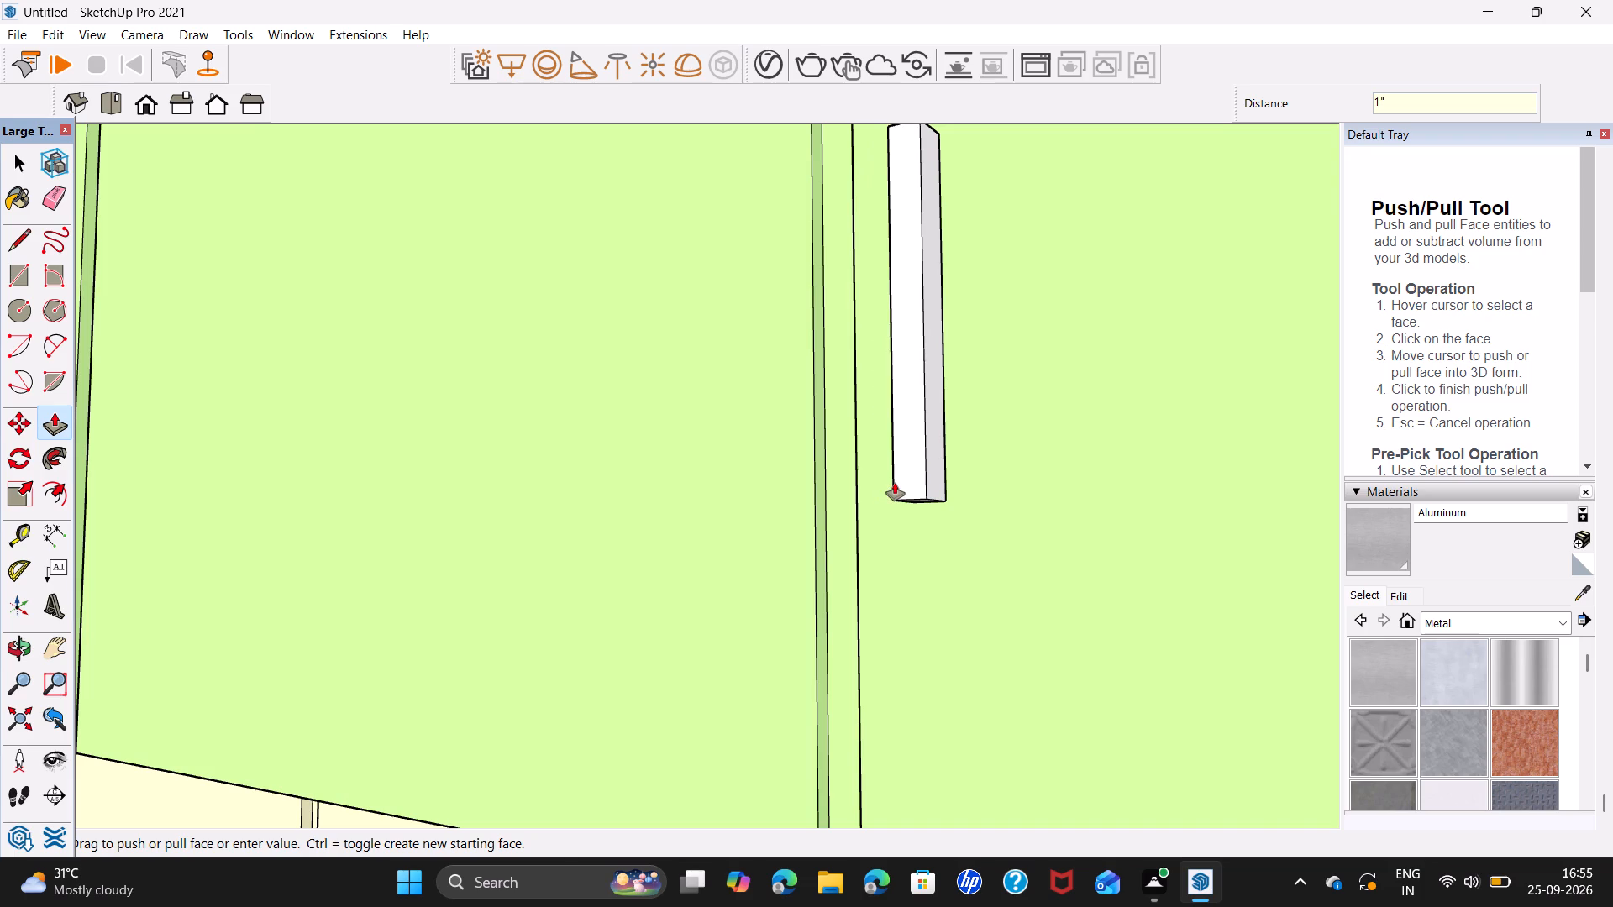
# Offset the outline of the handle block's side face inward by about 1/4".
pyautogui.press('space')
pyautogui.moveTo(943, 449); pyautogui.dragTo(620, 500, button='middle')
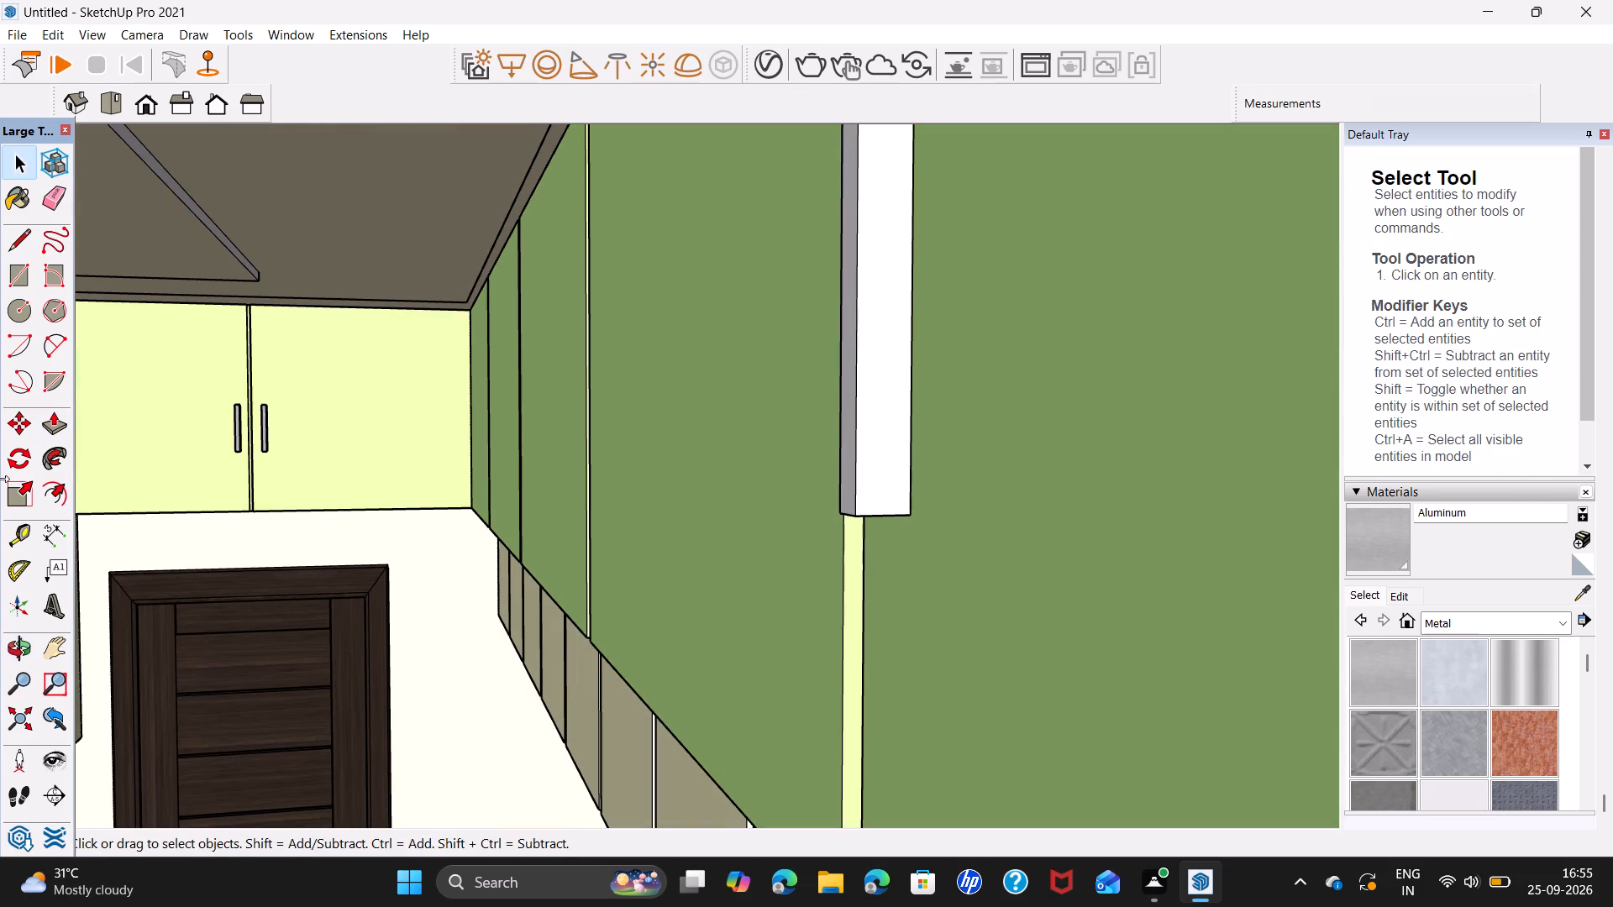
pyautogui.click(61, 492)
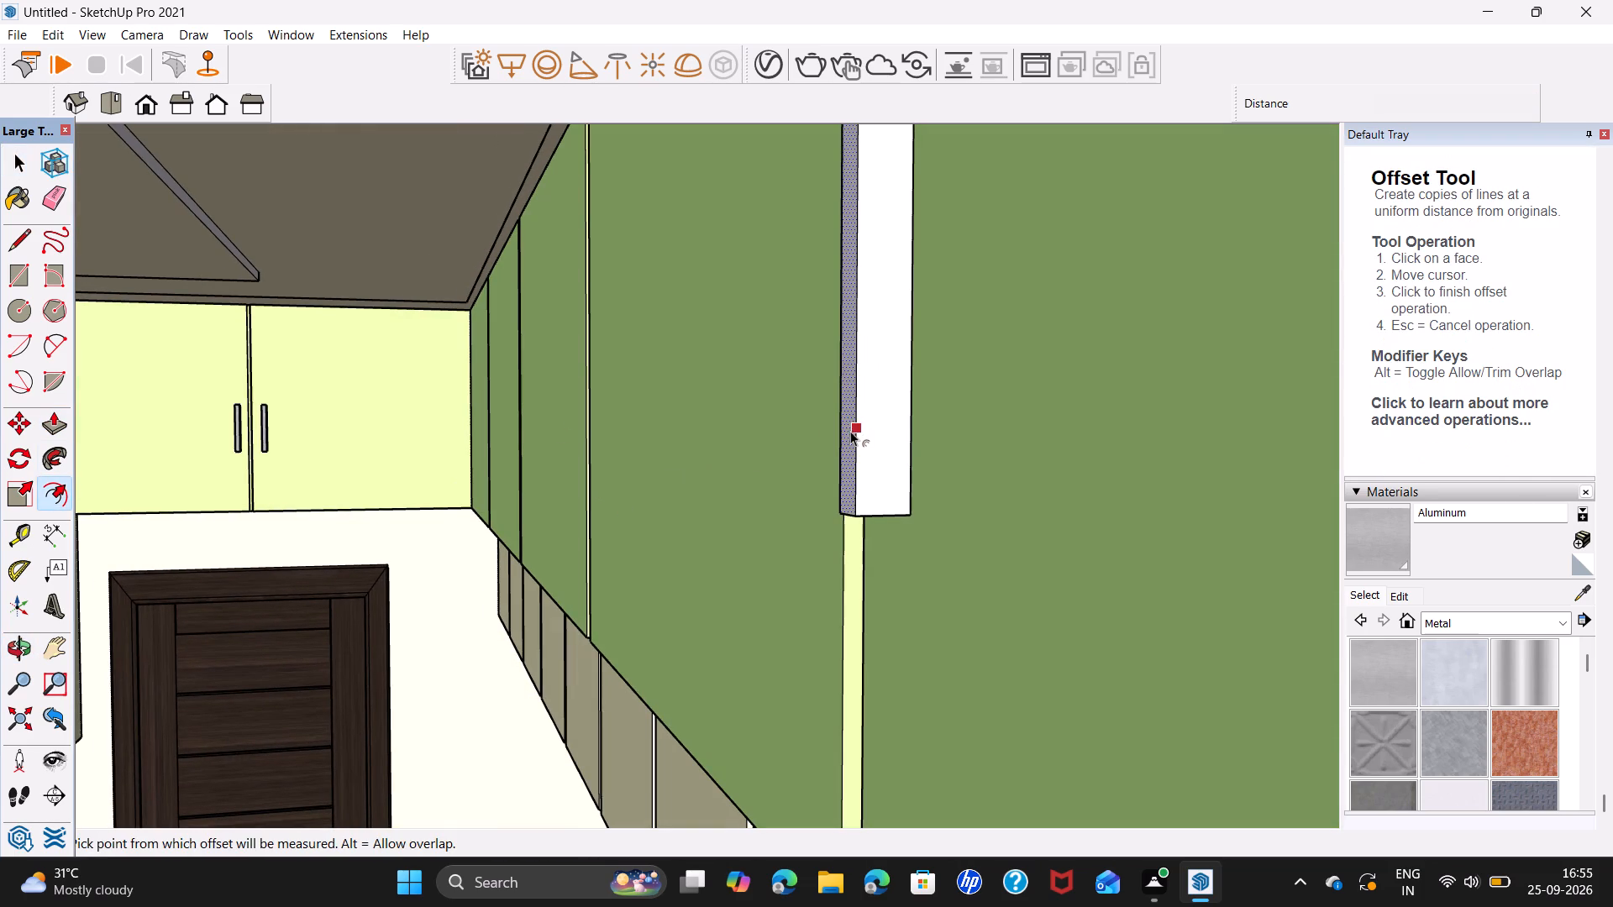
pyautogui.click(864, 445)
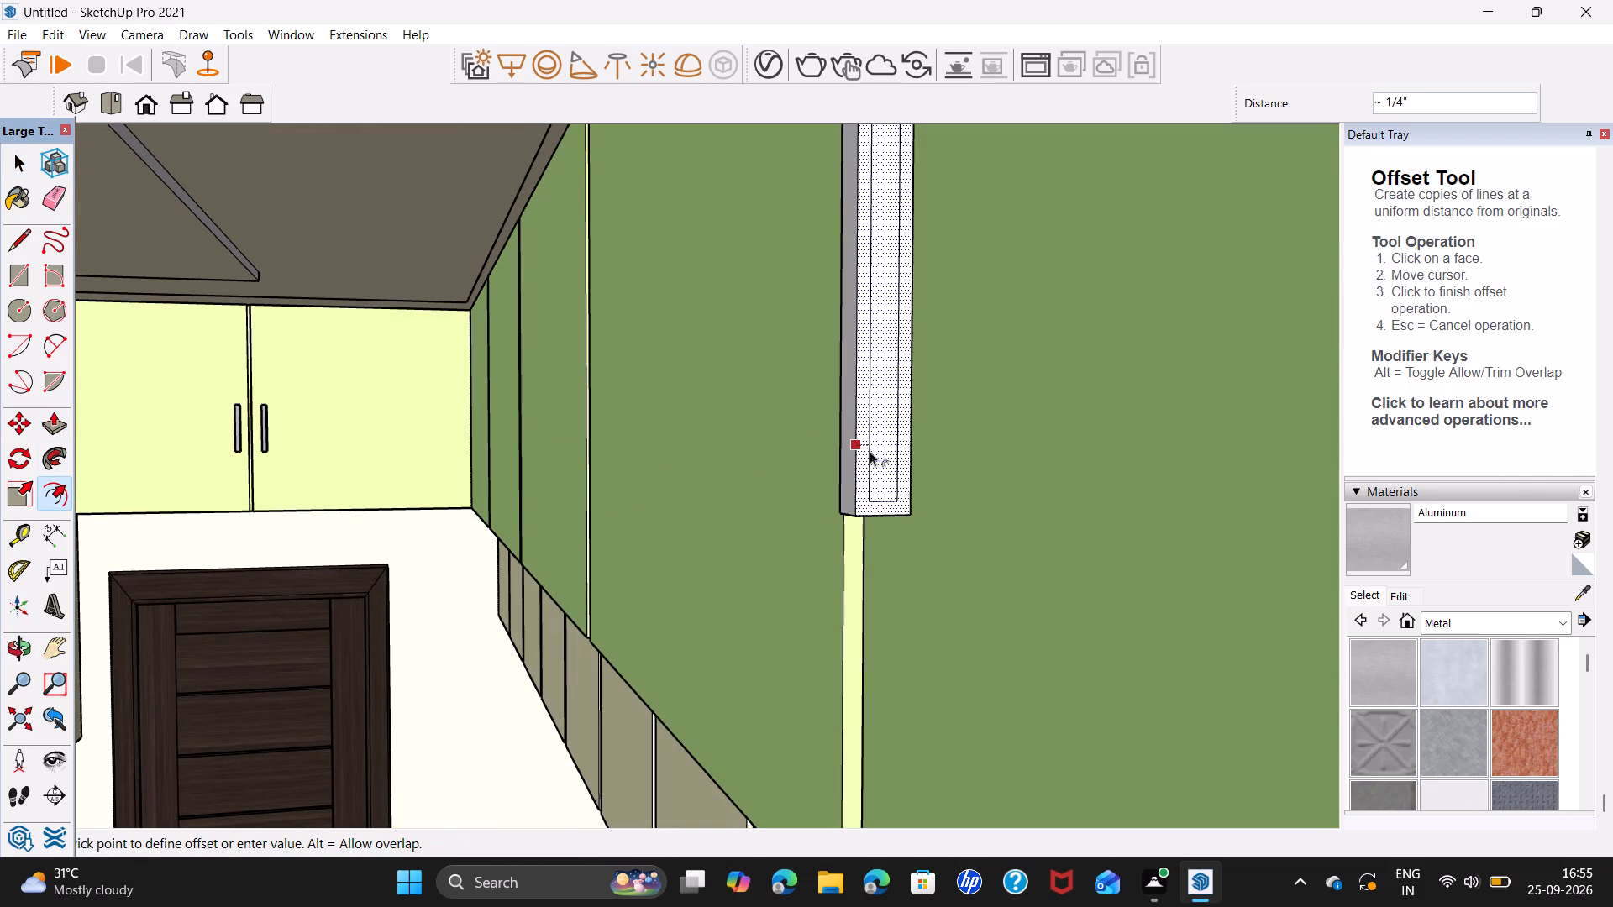
pyautogui.click(870, 452)
pyautogui.click(886, 446)
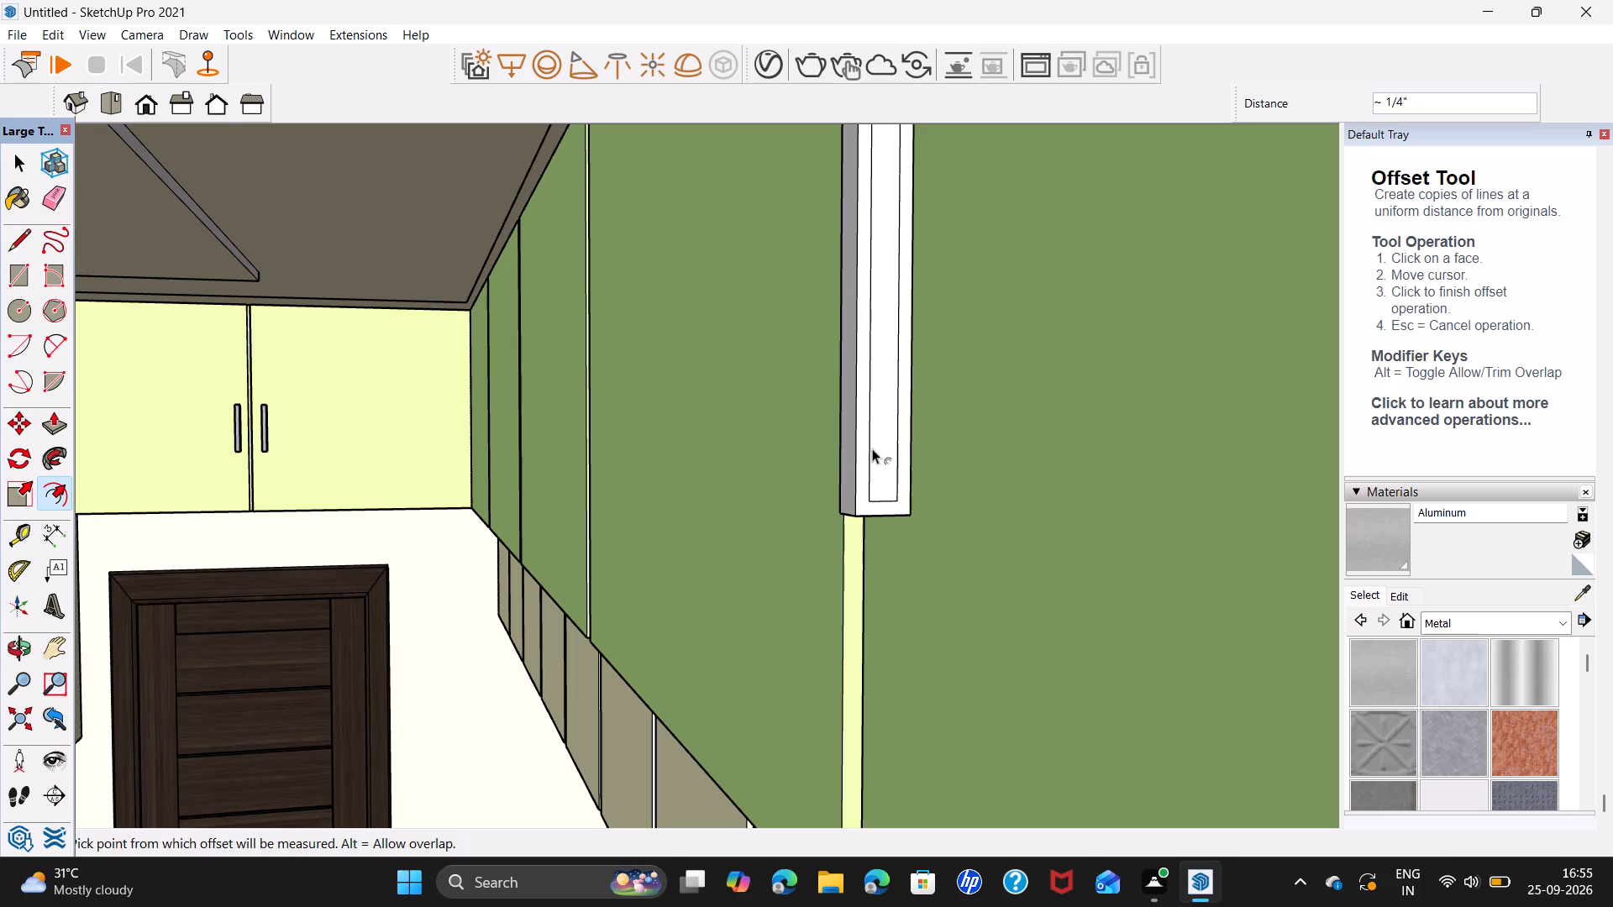
pyautogui.click(872, 448)
# Push the inner side face 11/16" through the handle block to hollow it into an open frame.
pyautogui.moveTo(868, 454); pyautogui.dragTo(658, 474, button='middle')
pyautogui.press('space')
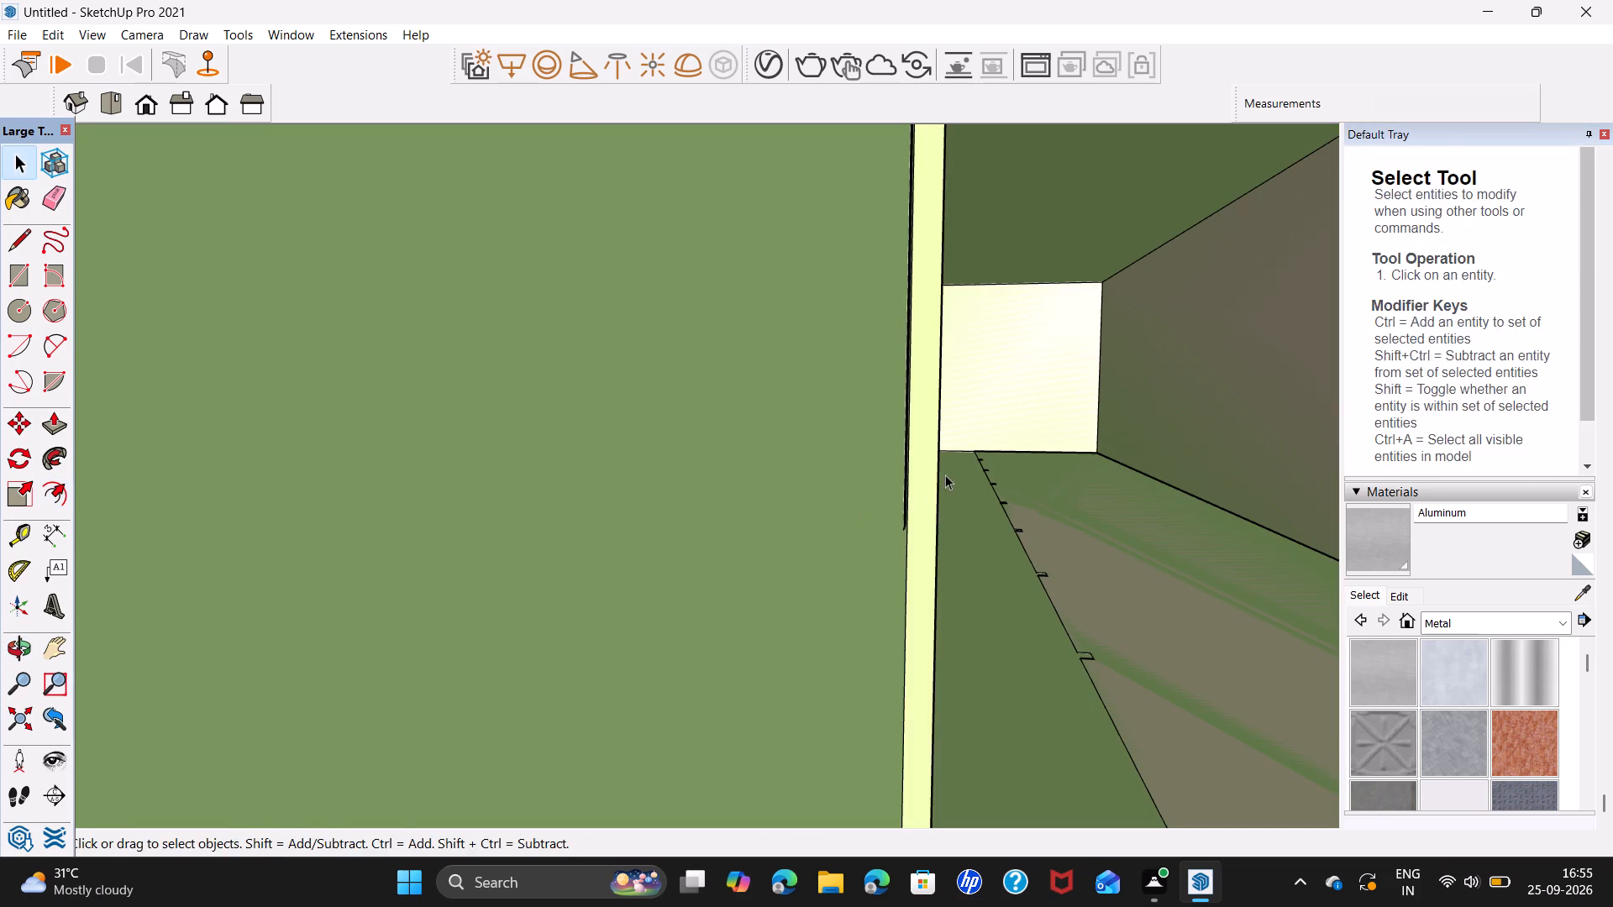
pyautogui.press('p')
pyautogui.scroll(-4, 1009, 427)
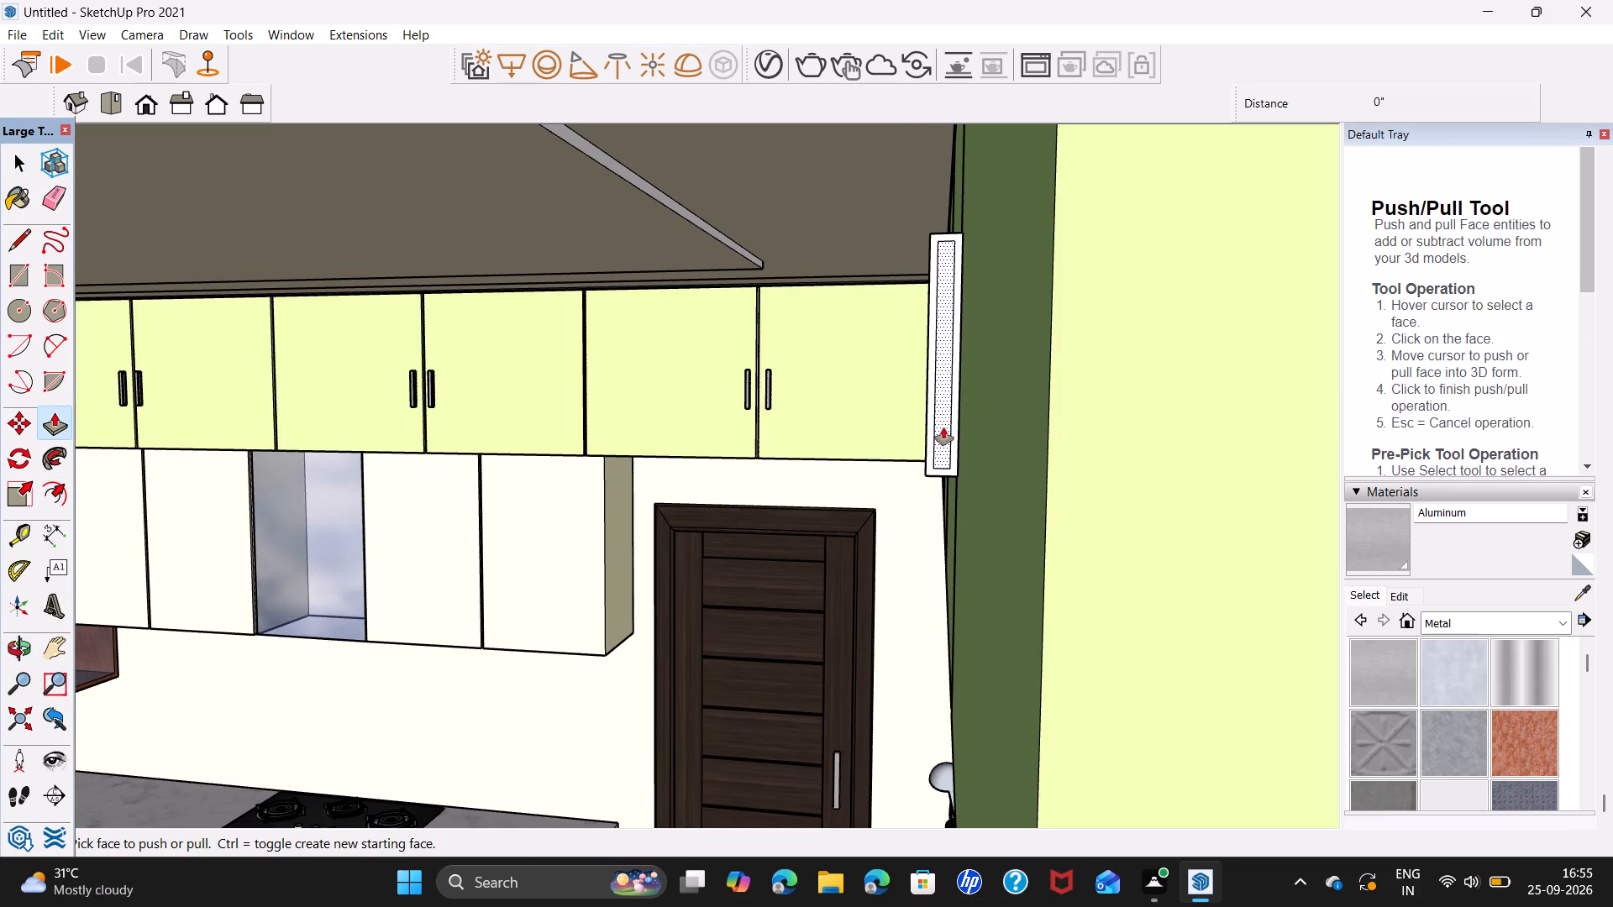
pyautogui.click(943, 427)
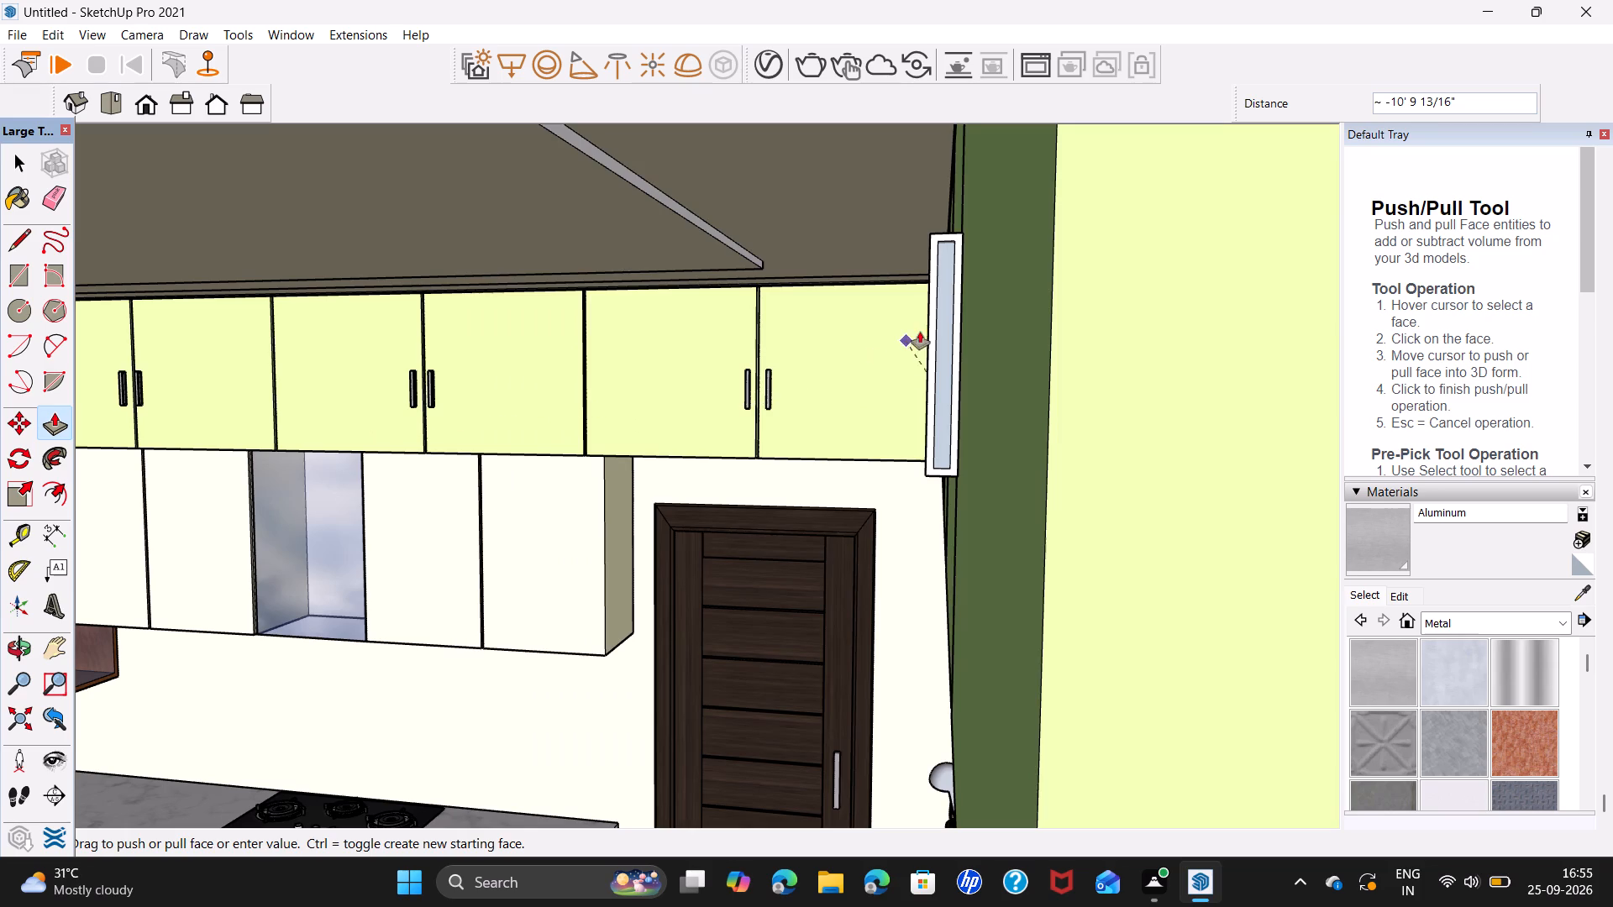
pyautogui.scroll(1, 946, 286)
pyautogui.click(946, 286)
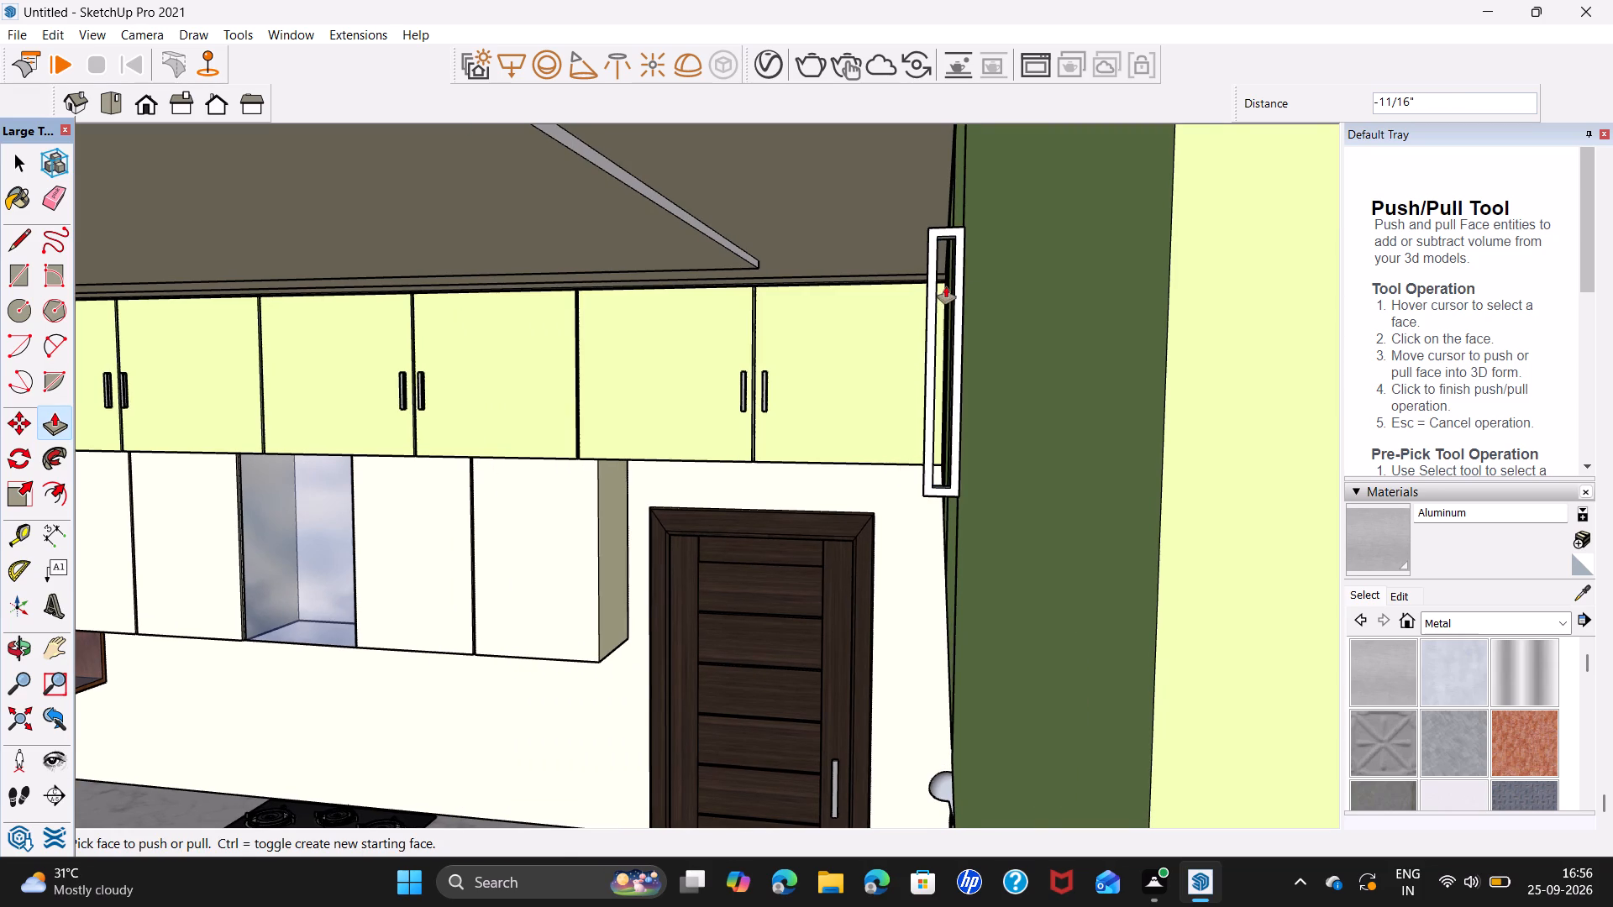
# Make the whole hollowed handle into a group.
pyautogui.press('space')
pyautogui.tripleClick(928, 399)
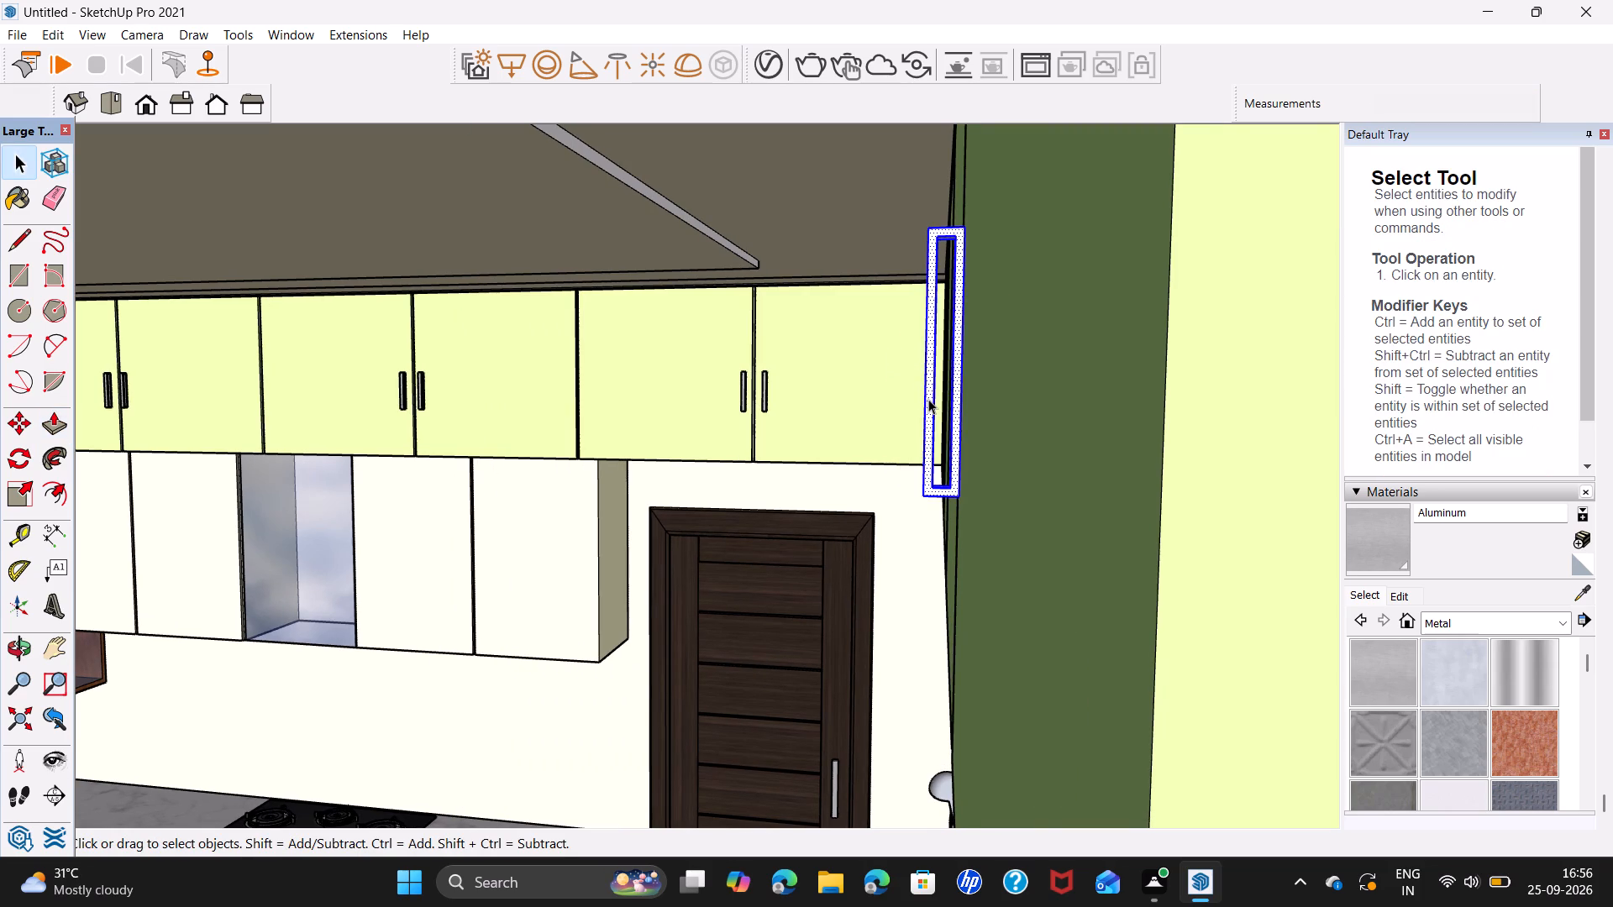
pyautogui.click(928, 399)
pyautogui.rightClick(928, 399)
pyautogui.click(997, 577)
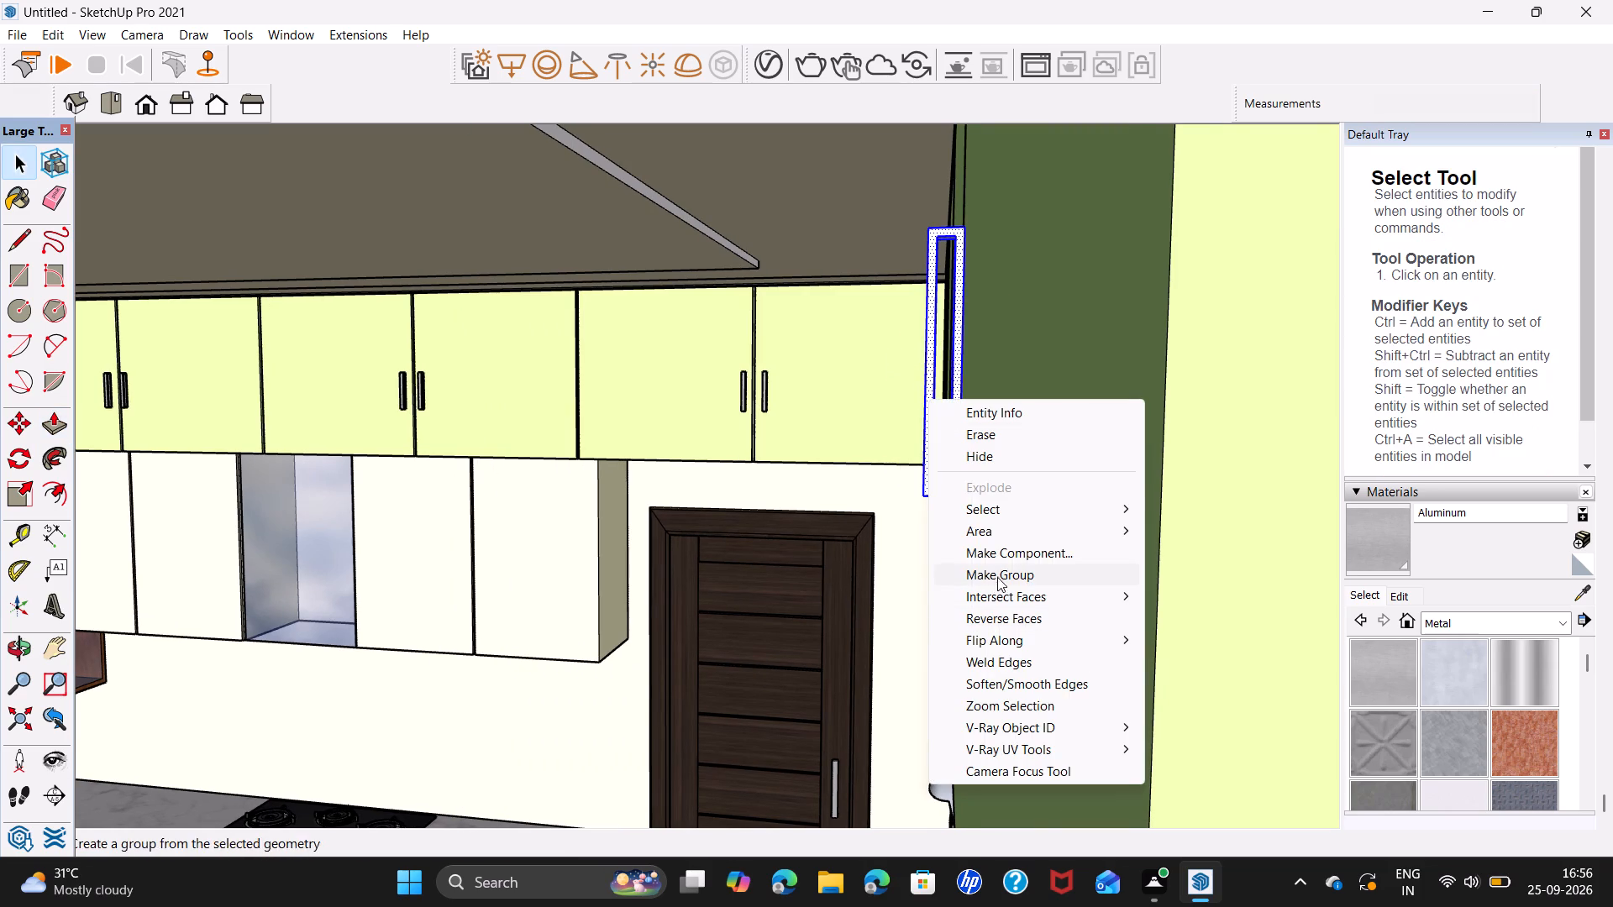
# Paint the new handle group with the Aluminum material.
pyautogui.click(1399, 548)
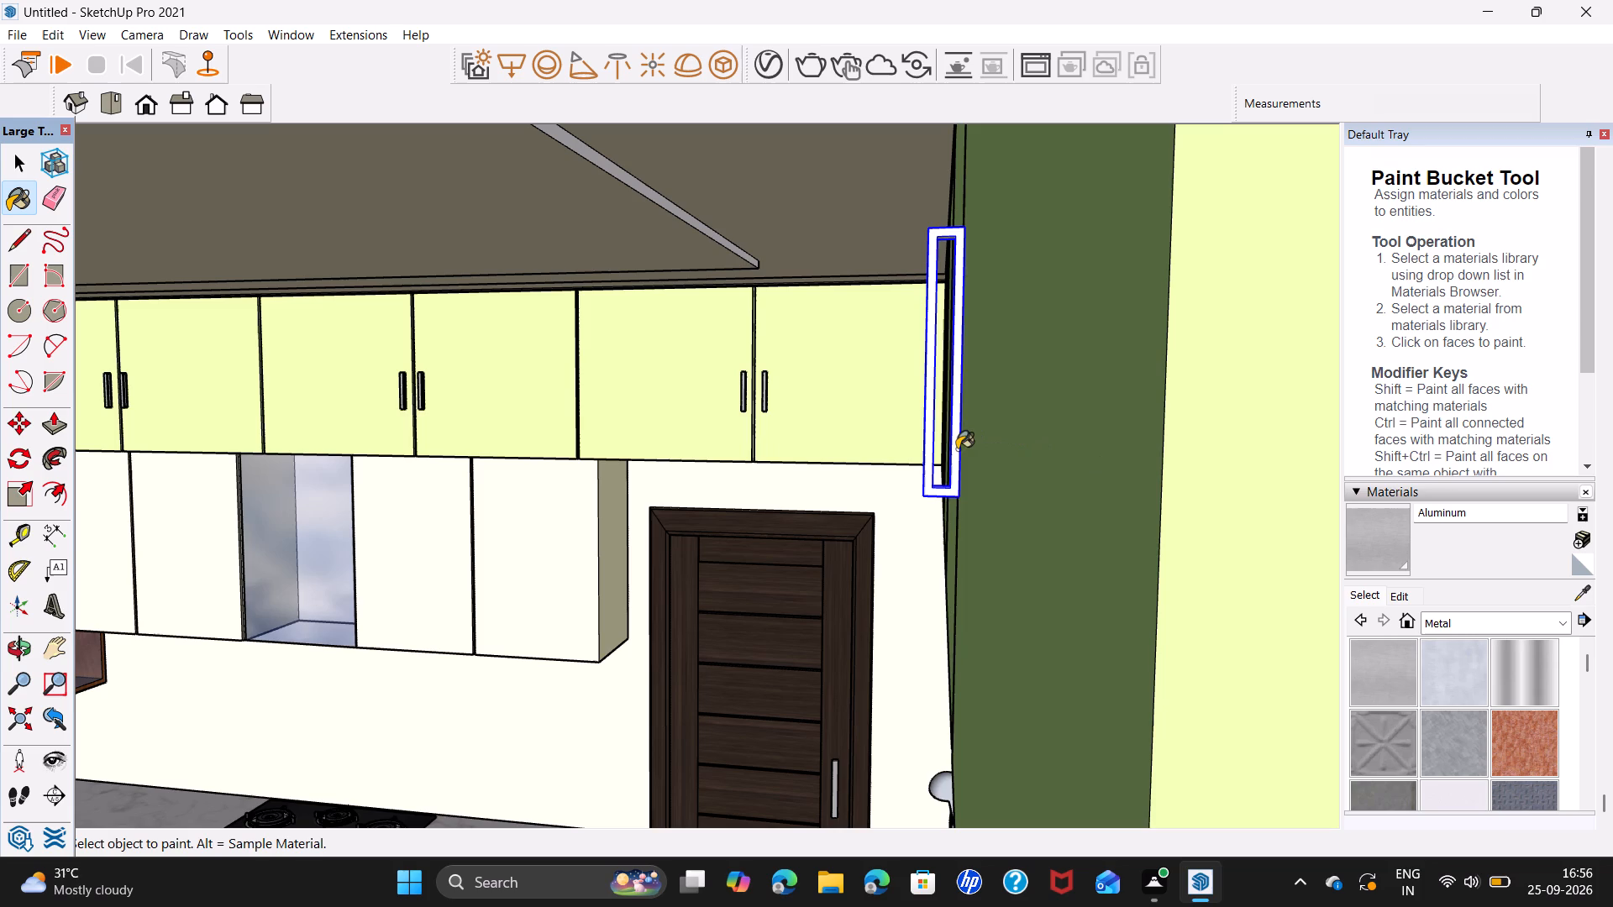
pyautogui.click(957, 449)
pyautogui.press('space')
# Copy the aluminum handle about 8' 4" along the utensil-jar wall's upper cabinets onto the door beside the room corner.
pyautogui.moveTo(871, 486); pyautogui.dragTo(1221, 484, button='middle')
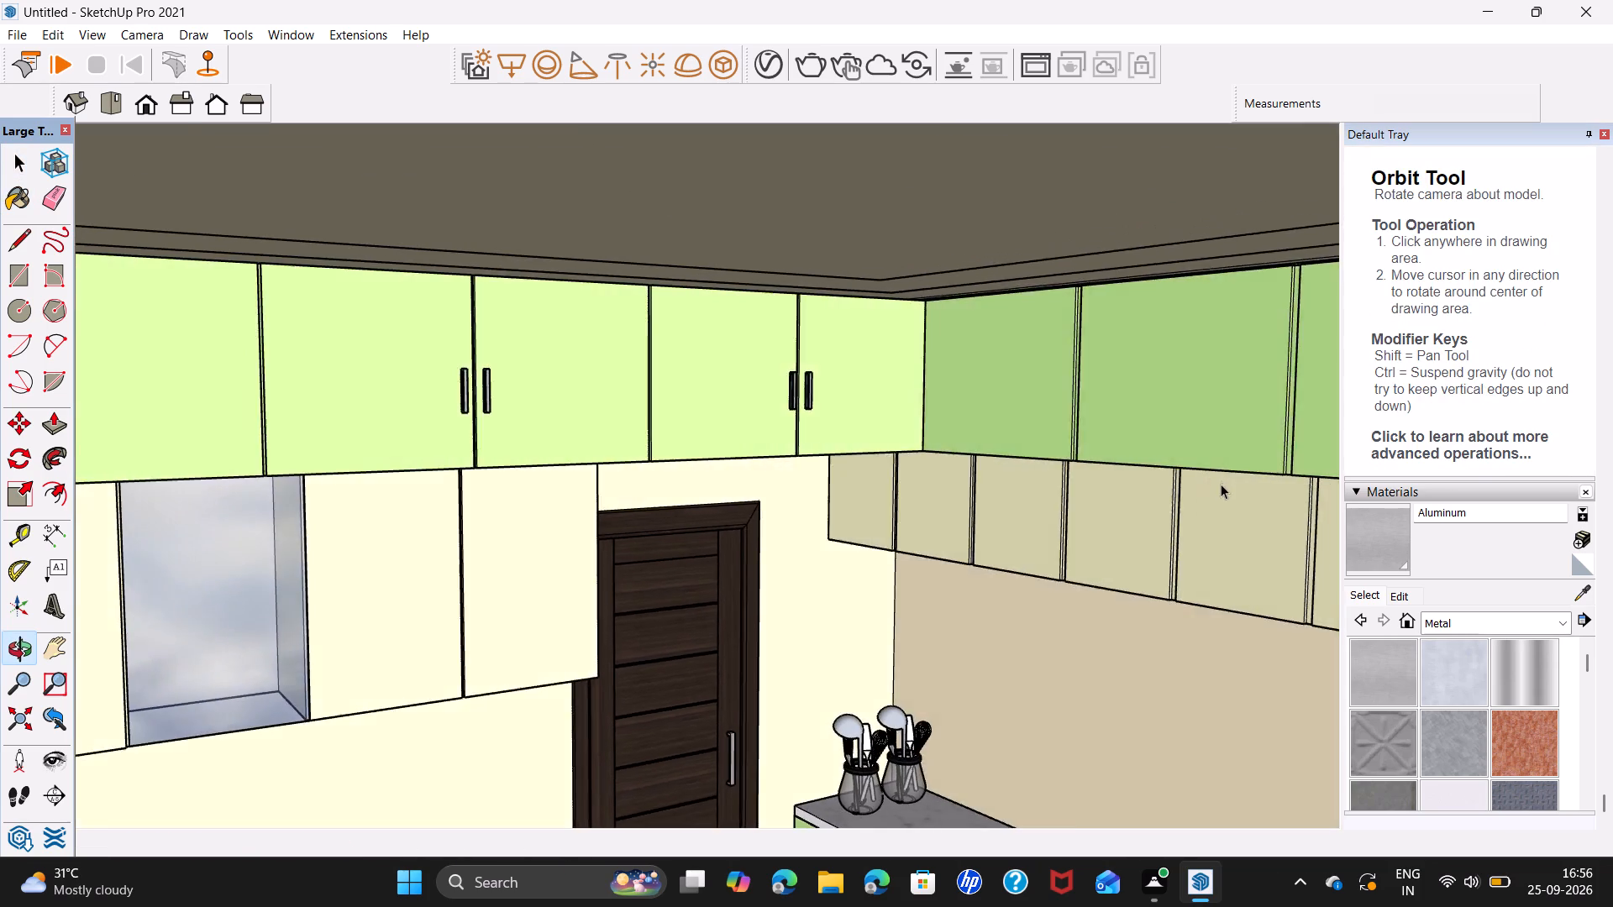
pyautogui.scroll(-4, 1222, 480)
pyautogui.click(24, 719)
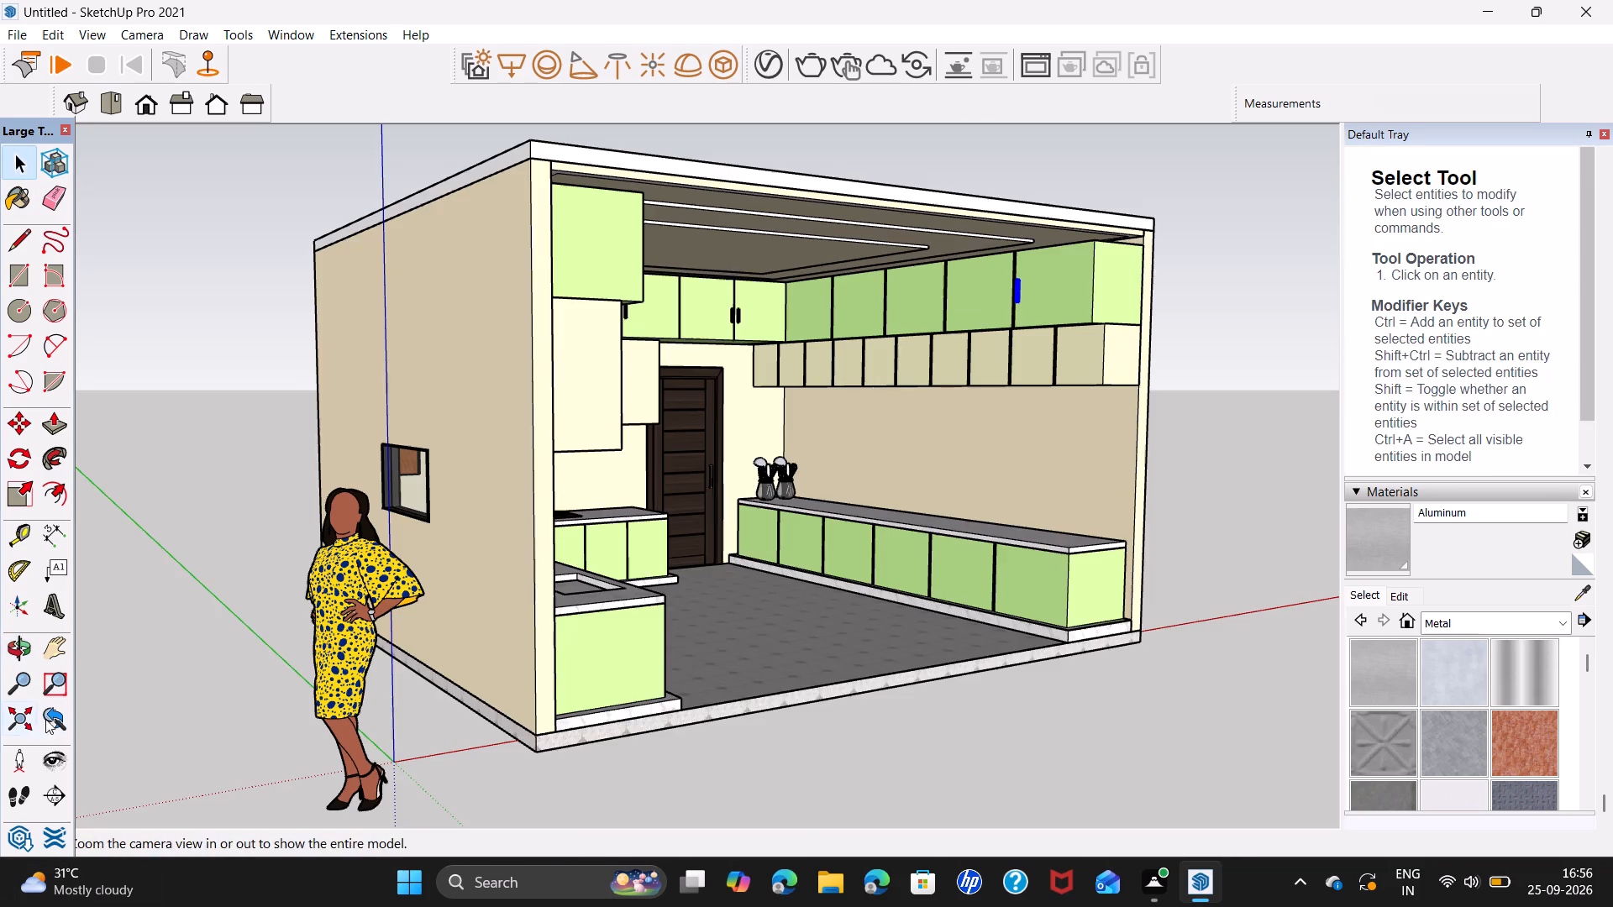
pyautogui.scroll(4, 1038, 317)
pyautogui.scroll(1, 936, 418)
pyautogui.moveTo(936, 418); pyautogui.dragTo(938, 423, button='middle')
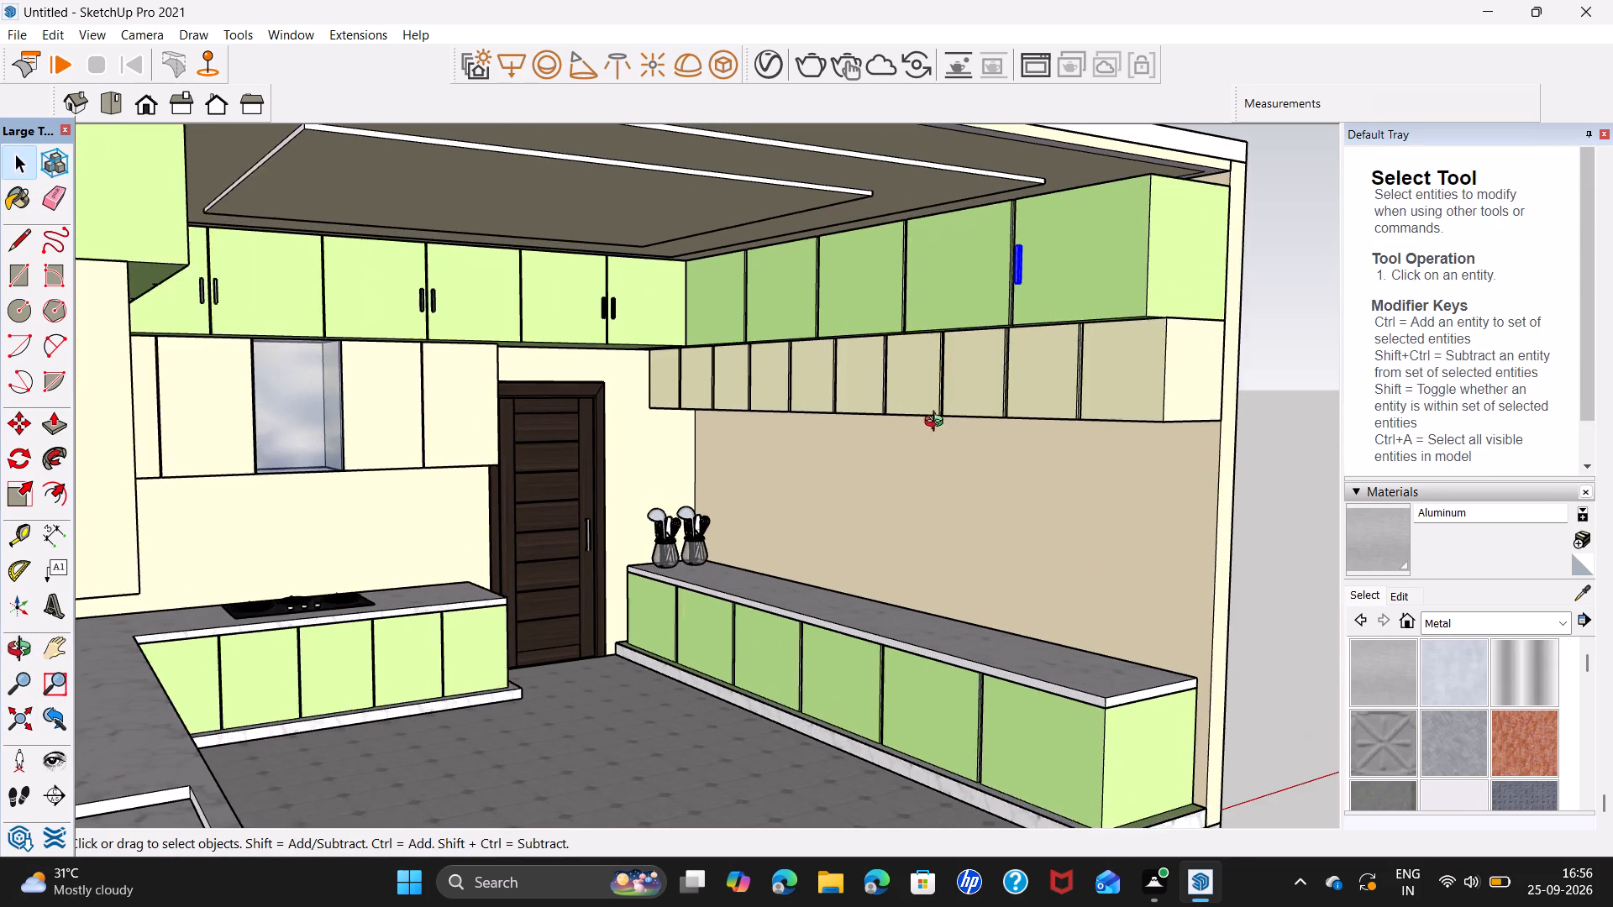
pyautogui.moveTo(938, 423); pyautogui.dragTo(992, 427, button='middle')
pyautogui.keyDown('shift'); pyautogui.moveTo(1046, 340); pyautogui.dragTo(914, 339, button='middle'); pyautogui.keyUp('shift')
pyautogui.scroll(3, 916, 288)
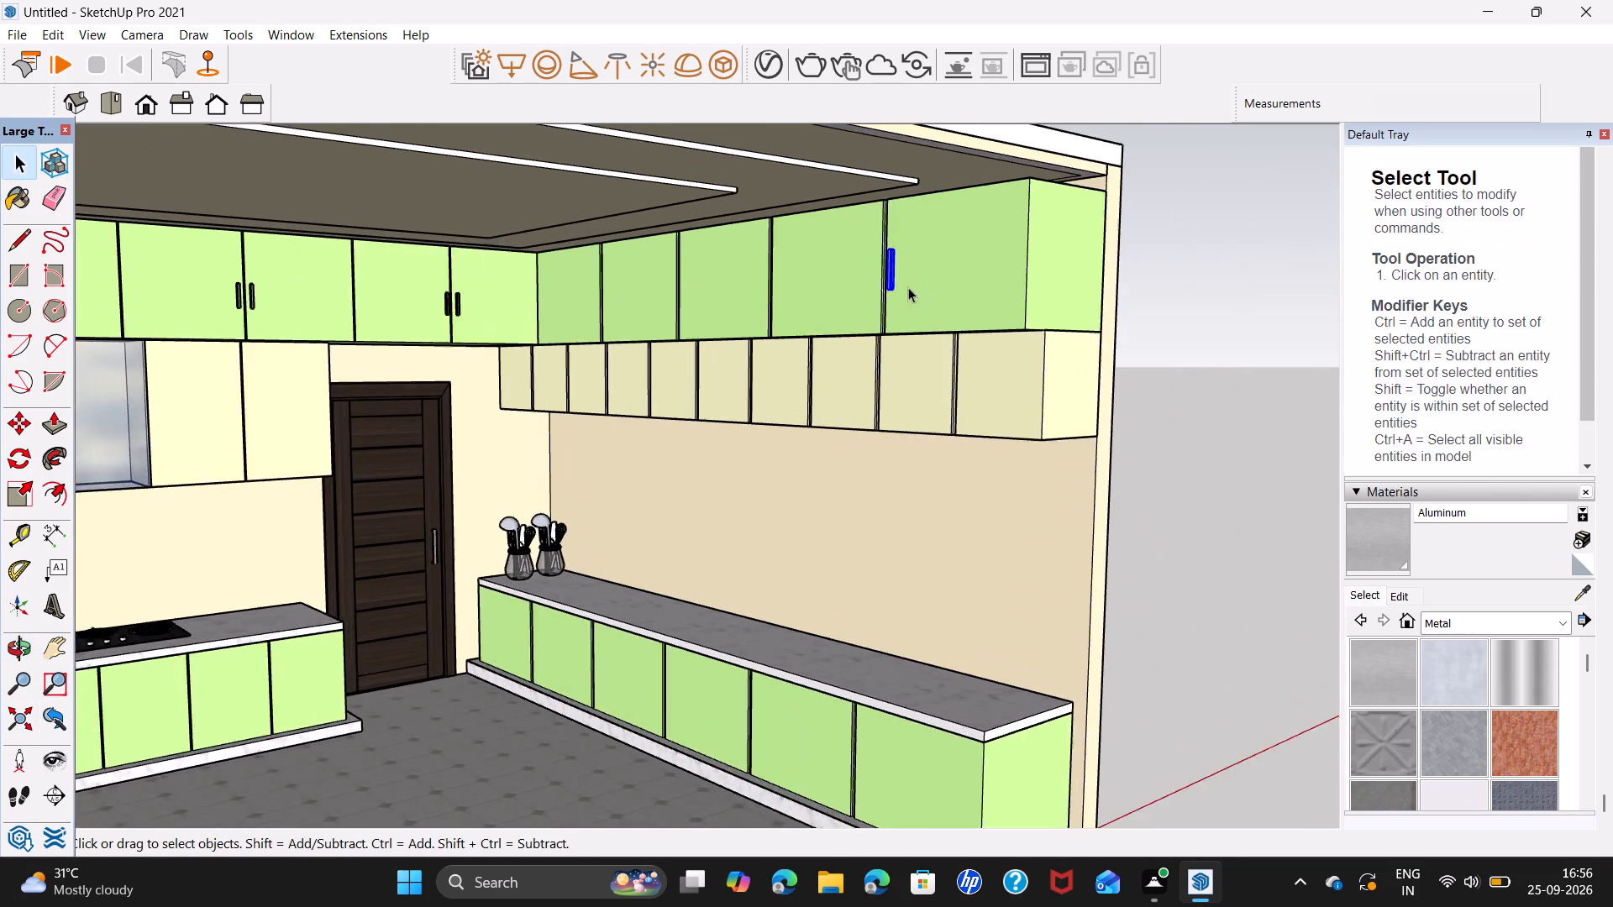
pyautogui.scroll(2, 908, 287)
pyautogui.moveTo(877, 334); pyautogui.dragTo(931, 330, button='middle')
pyautogui.scroll(6, 963, 267)
pyautogui.moveTo(926, 324); pyautogui.dragTo(974, 328, button='middle')
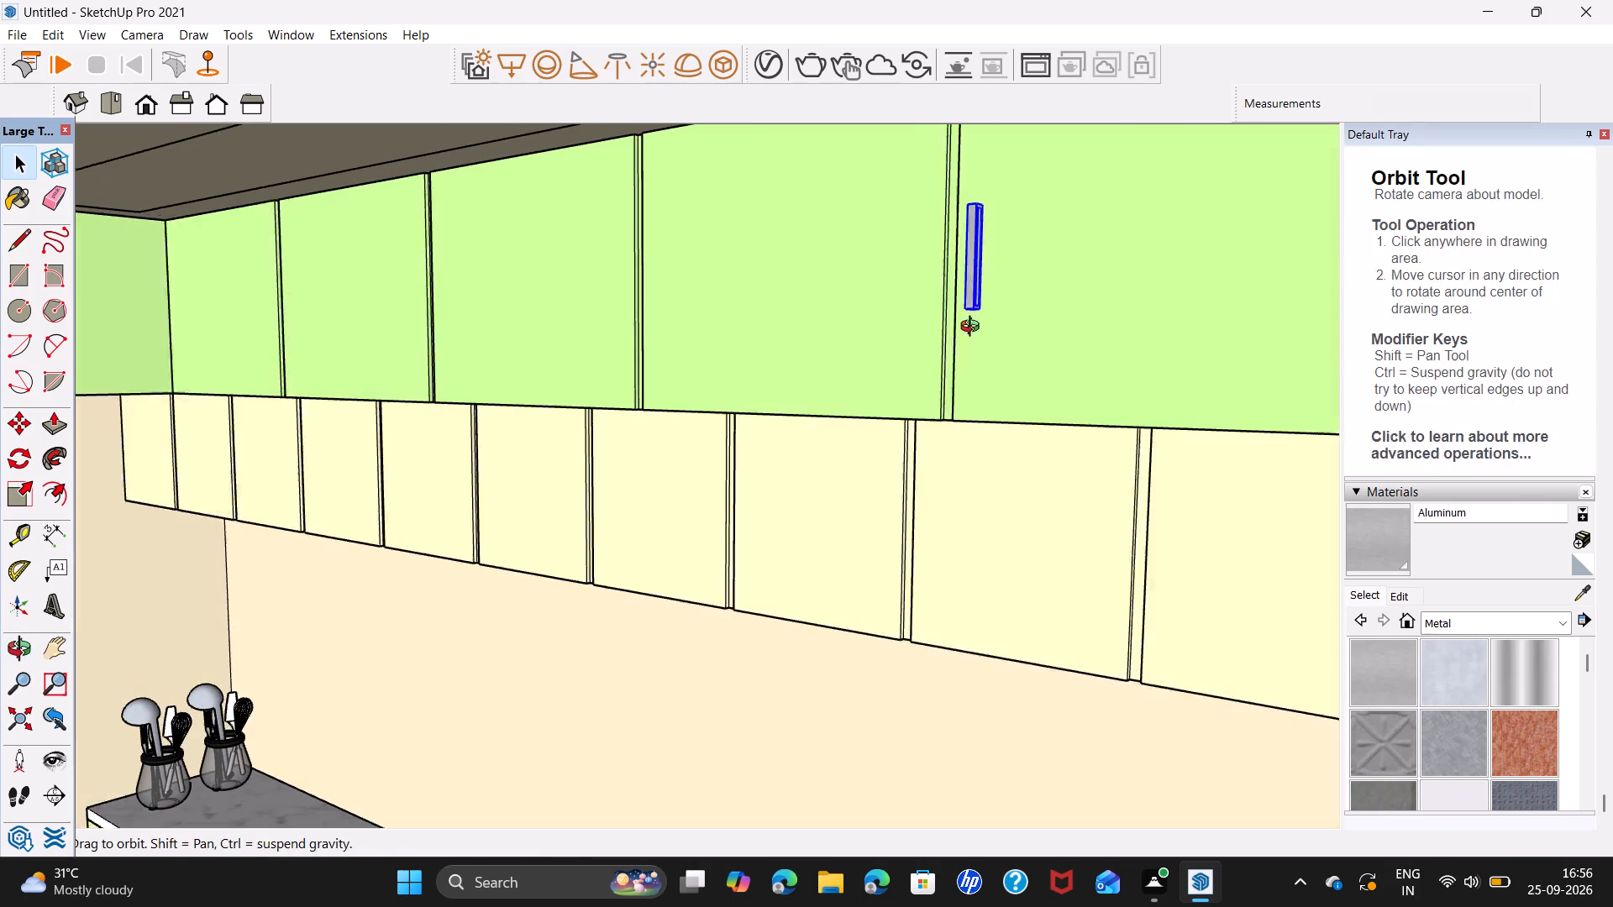
pyautogui.moveTo(974, 328); pyautogui.dragTo(980, 328, button='middle')
pyautogui.keyDown('shift'); pyautogui.moveTo(980, 297); pyautogui.dragTo(894, 489, button='middle'); pyautogui.keyUp('shift')
pyautogui.scroll(3, 916, 461)
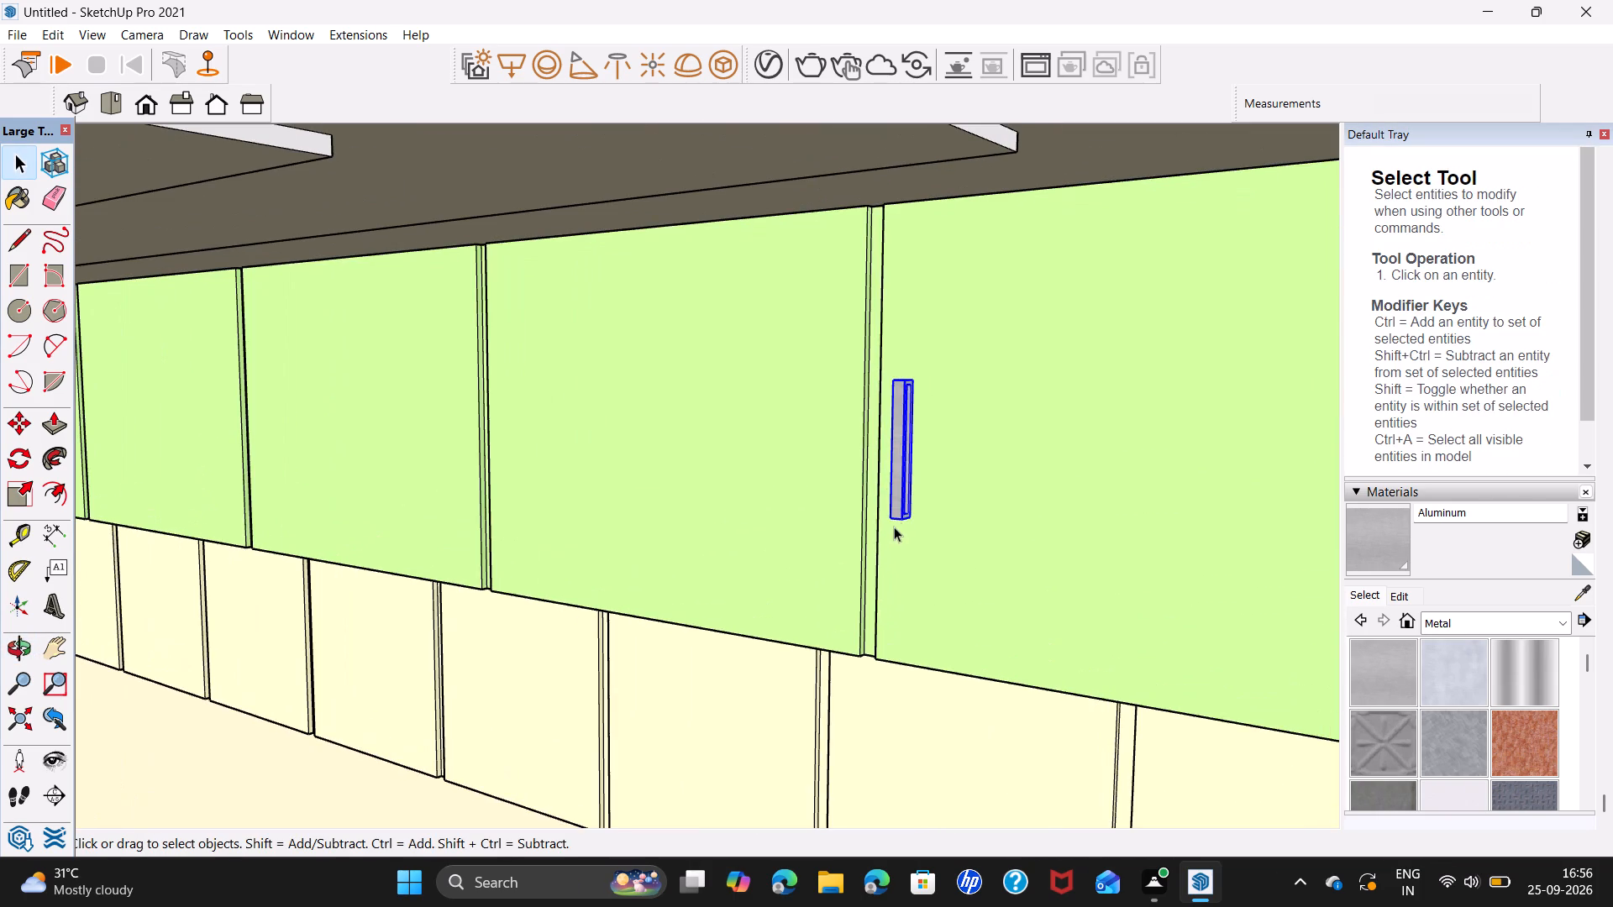
pyautogui.moveTo(891, 531); pyautogui.dragTo(1041, 433, button='middle')
pyautogui.keyDown('shift'); pyautogui.moveTo(833, 492); pyautogui.dragTo(943, 495, button='middle'); pyautogui.keyUp('shift')
pyautogui.moveTo(857, 558); pyautogui.dragTo(1053, 564, button='middle')
pyautogui.scroll(4, 863, 537)
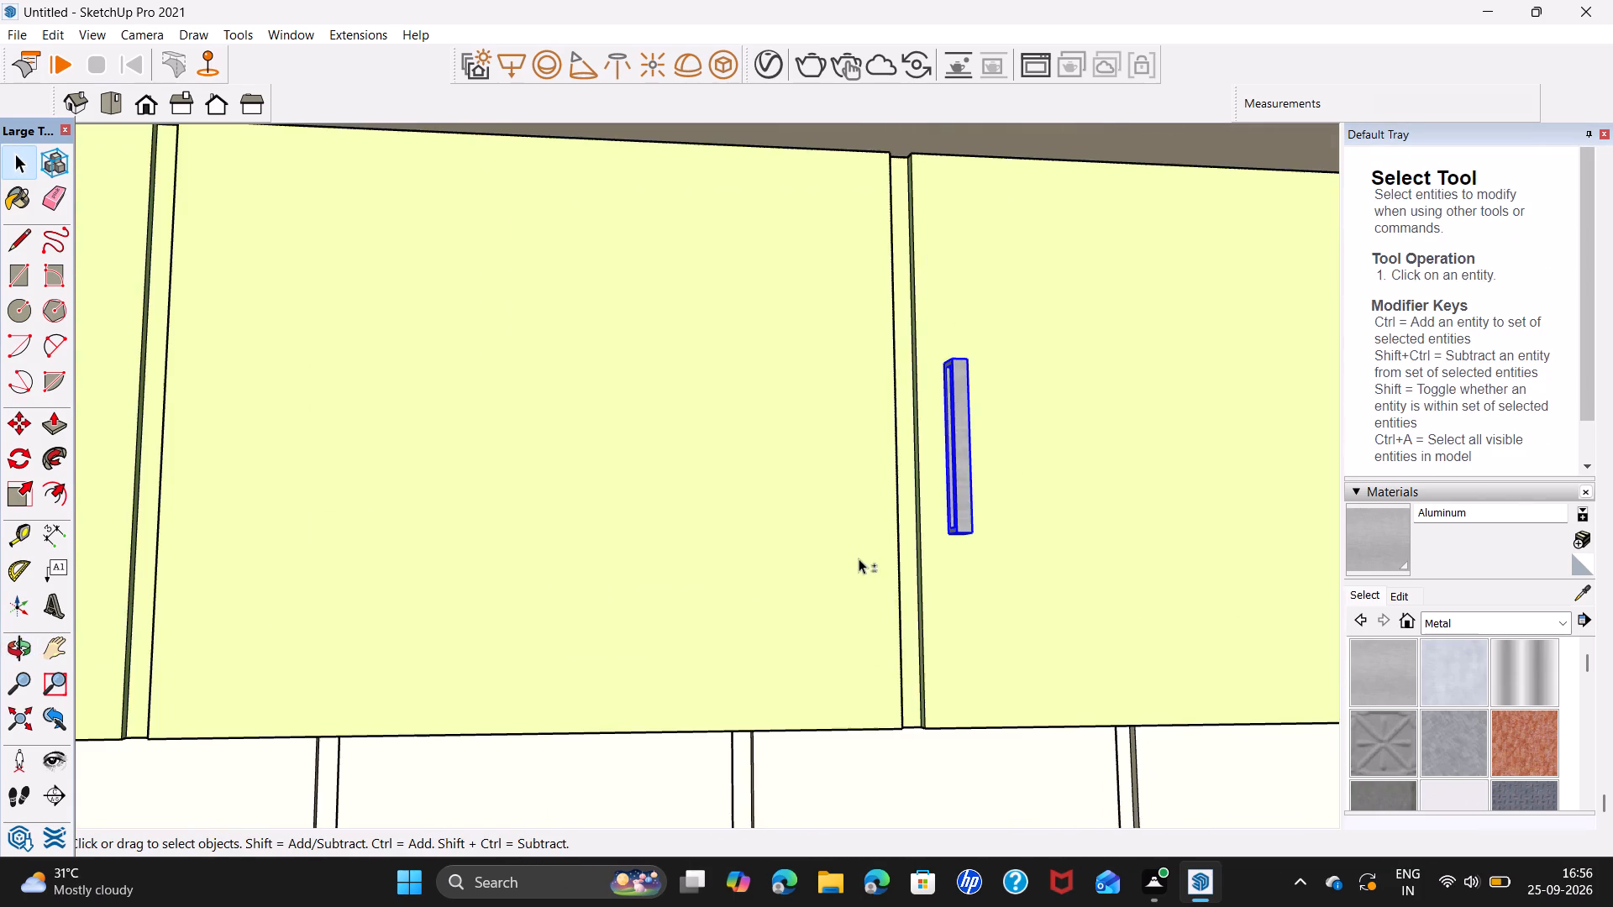
pyautogui.keyDown('shift'); pyautogui.moveTo(859, 558); pyautogui.dragTo(922, 558, button='middle'); pyautogui.keyUp('shift')
pyautogui.scroll(5, 992, 530)
pyautogui.moveTo(993, 584); pyautogui.dragTo(1068, 592, button='middle')
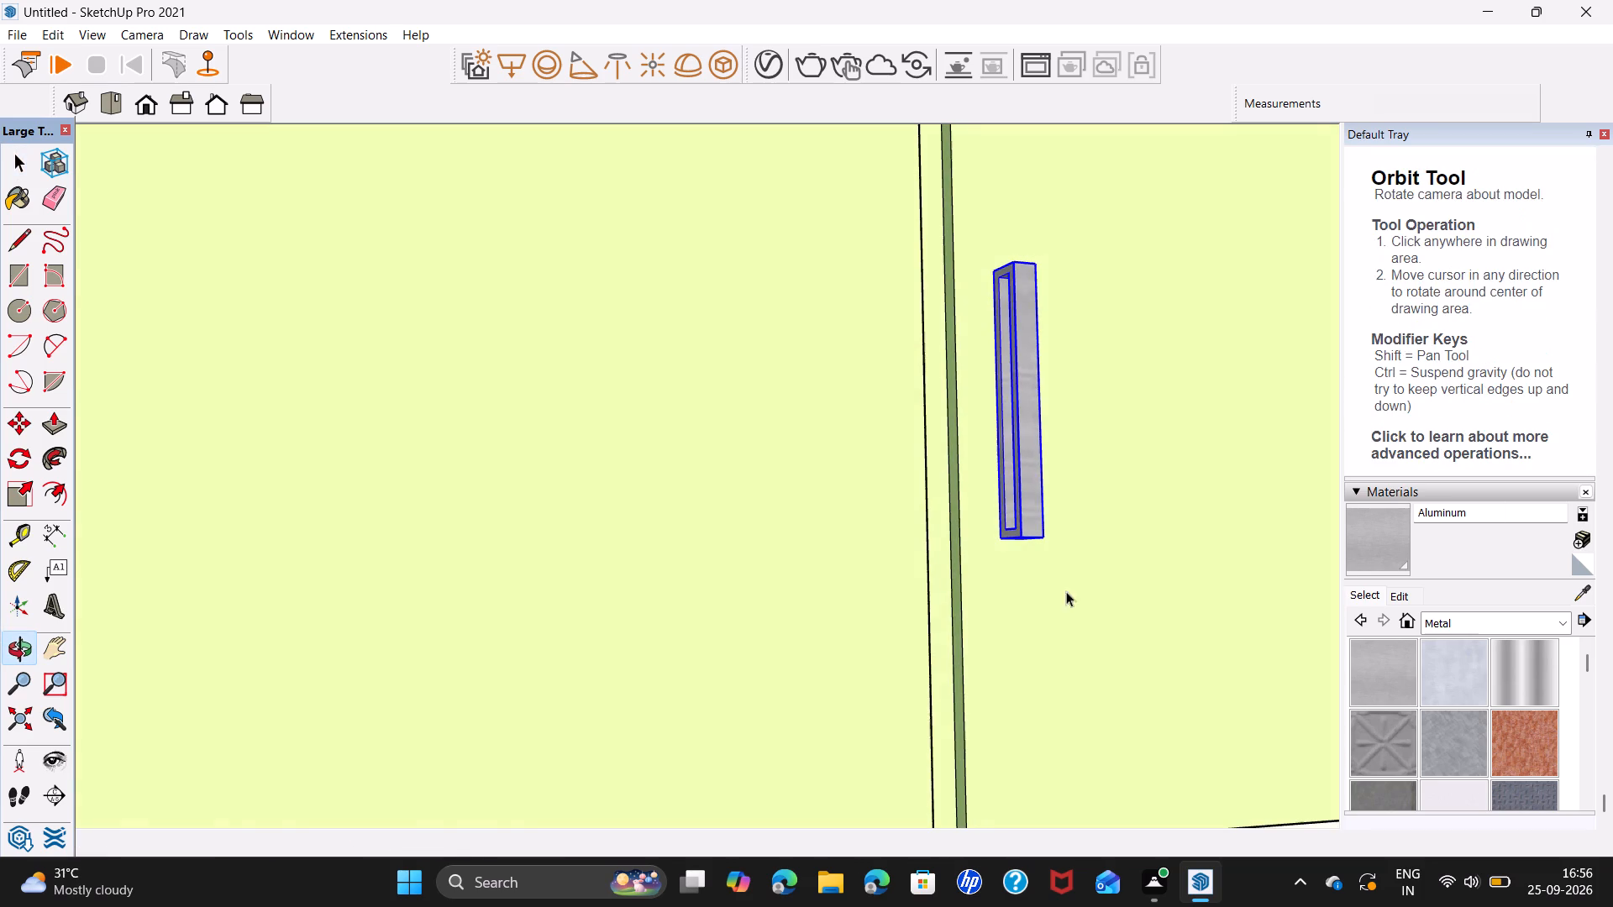
pyautogui.click(999, 540)
pyautogui.press('m')
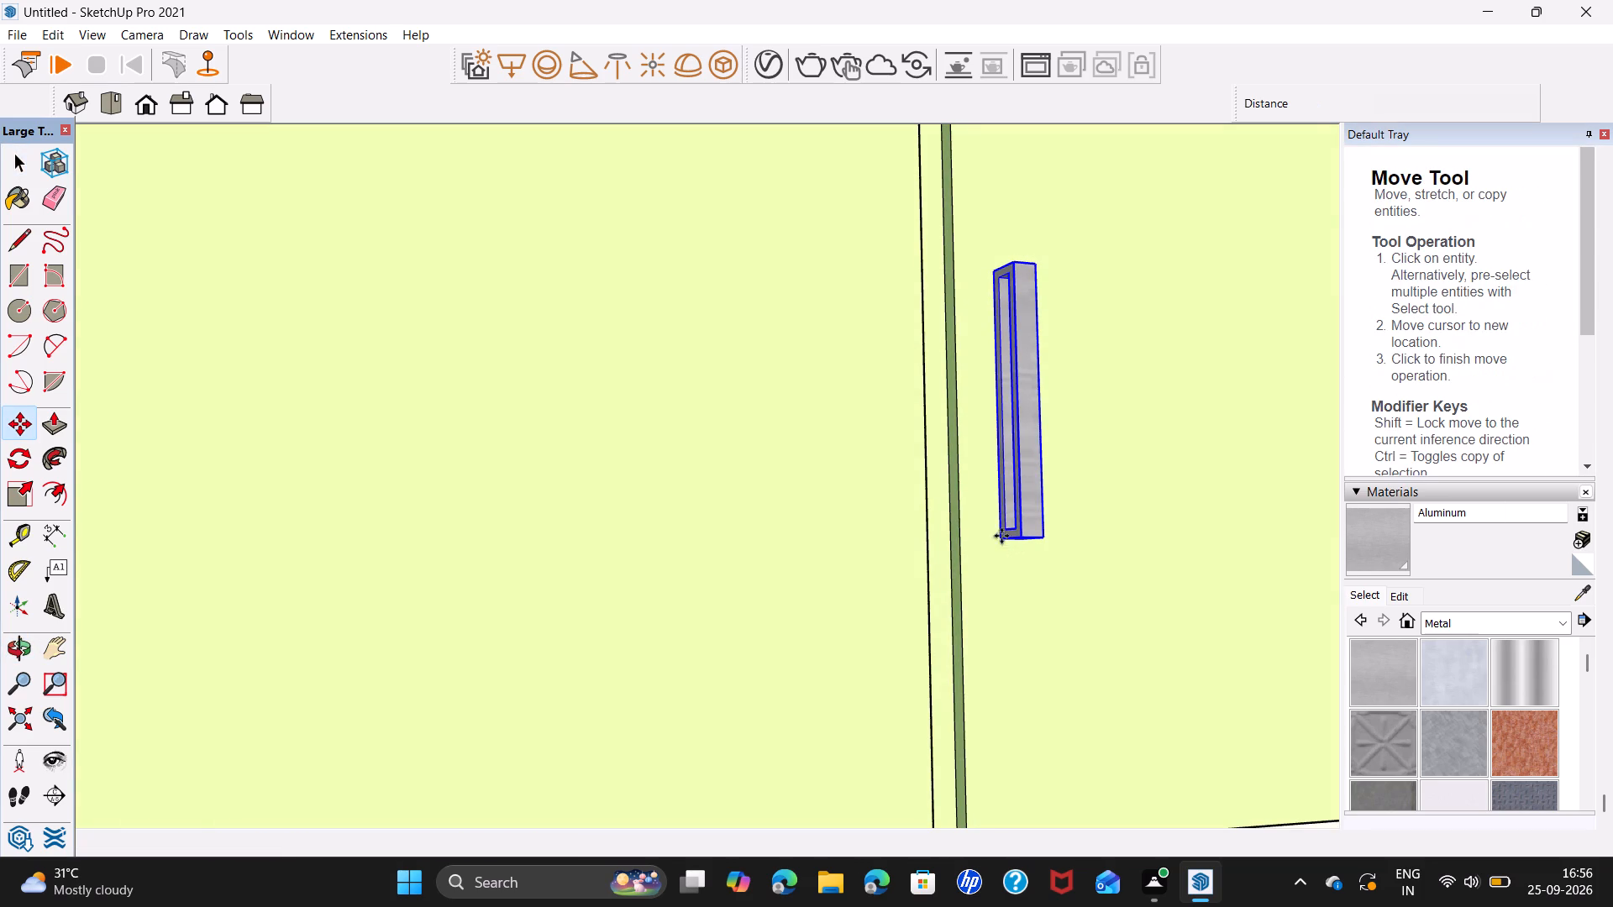
pyautogui.click(1002, 540)
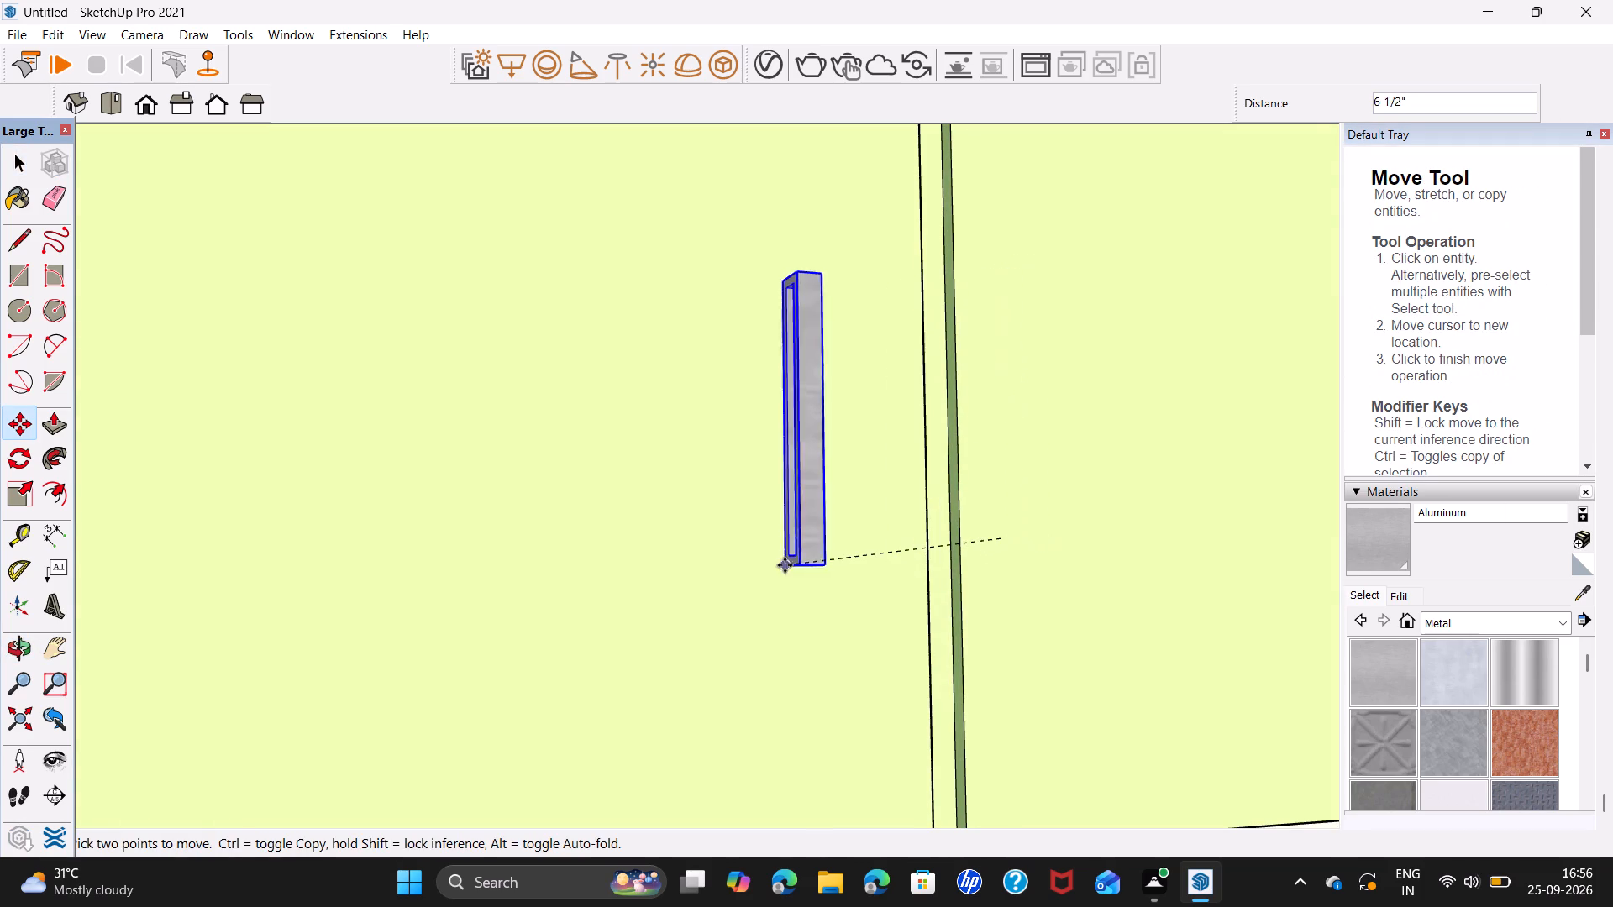
pyautogui.scroll(-7, 671, 525)
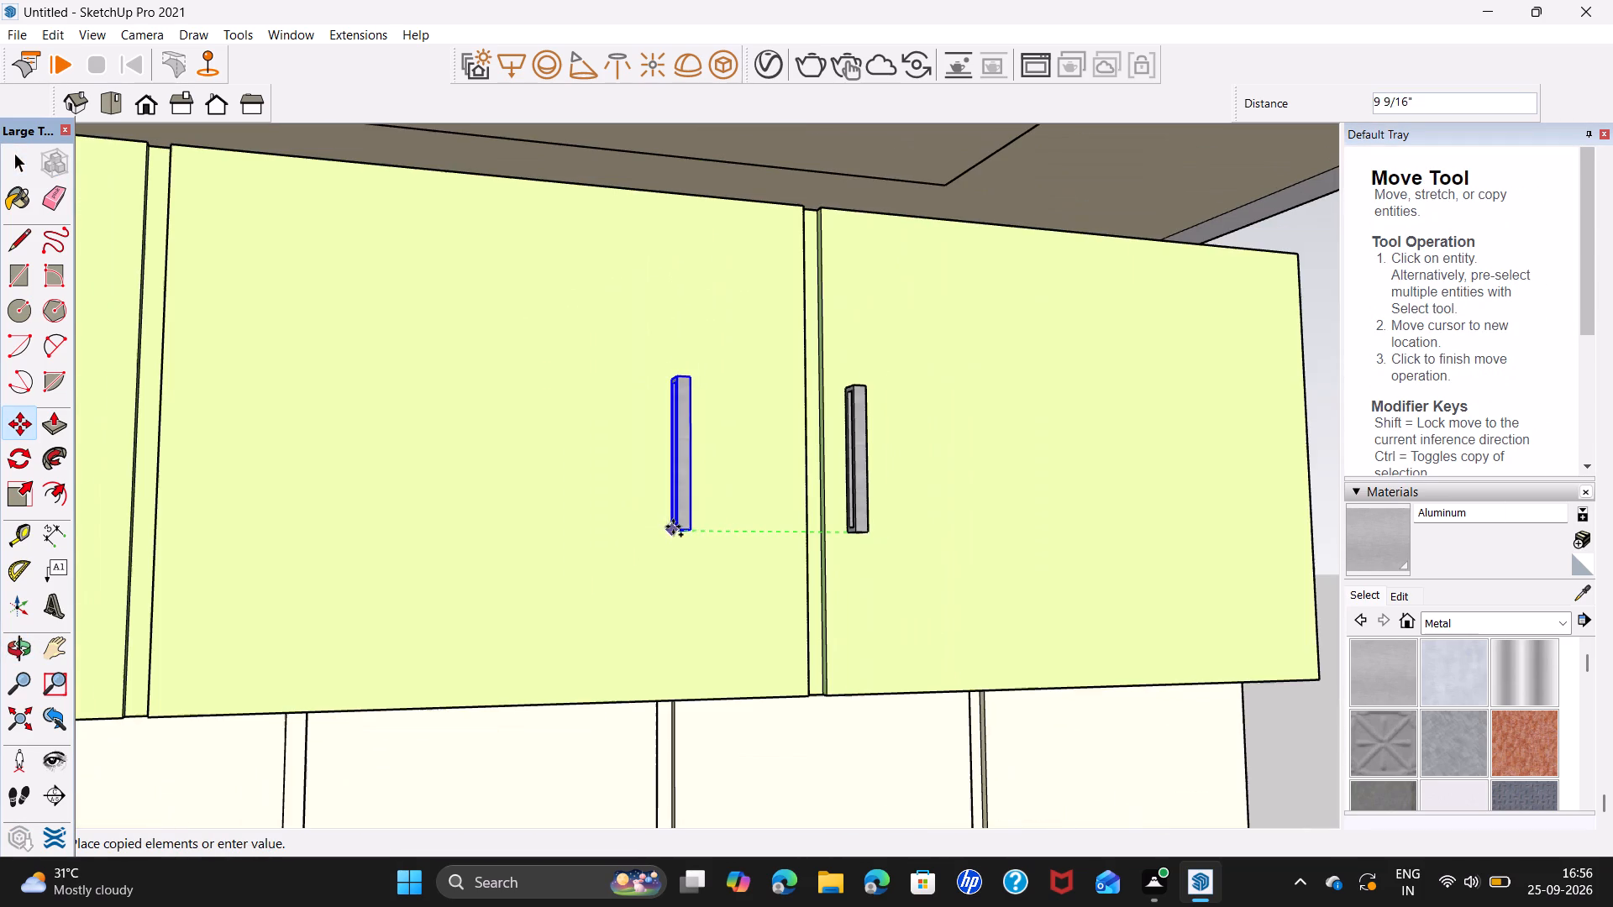
pyautogui.keyDown('shift'); pyautogui.moveTo(208, 501); pyautogui.dragTo(635, 448, button='middle'); pyautogui.keyUp('shift')
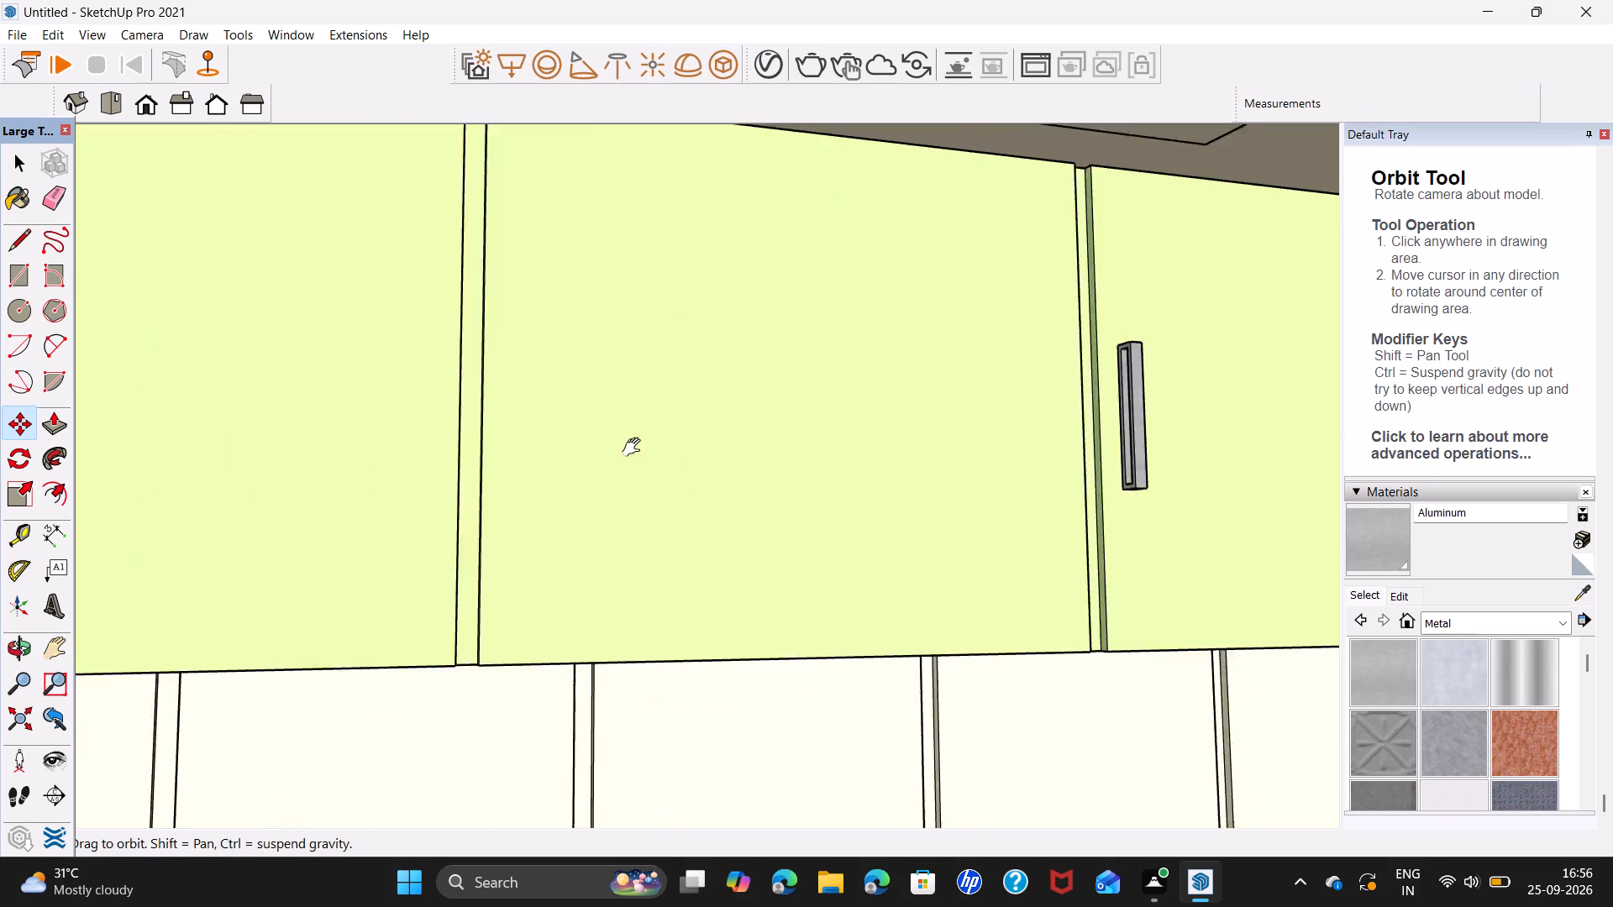
pyautogui.keyDown('shift'); pyautogui.moveTo(635, 448); pyautogui.dragTo(841, 474, button='middle'); pyautogui.keyUp('shift')
pyautogui.scroll(-7, 856, 455)
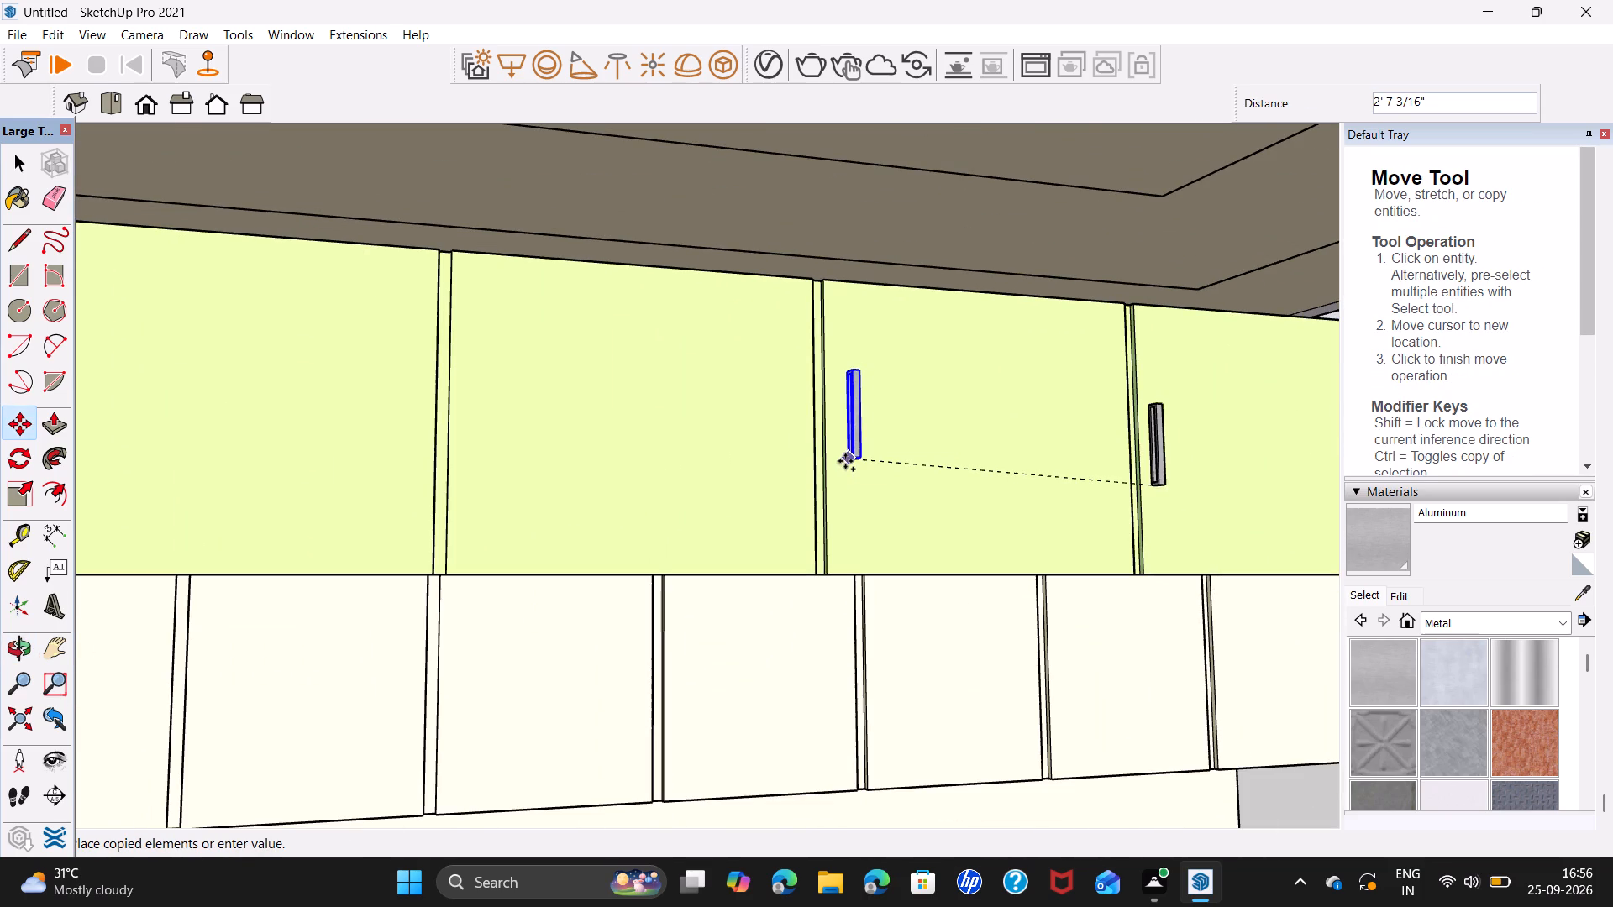
pyautogui.scroll(-5, 847, 461)
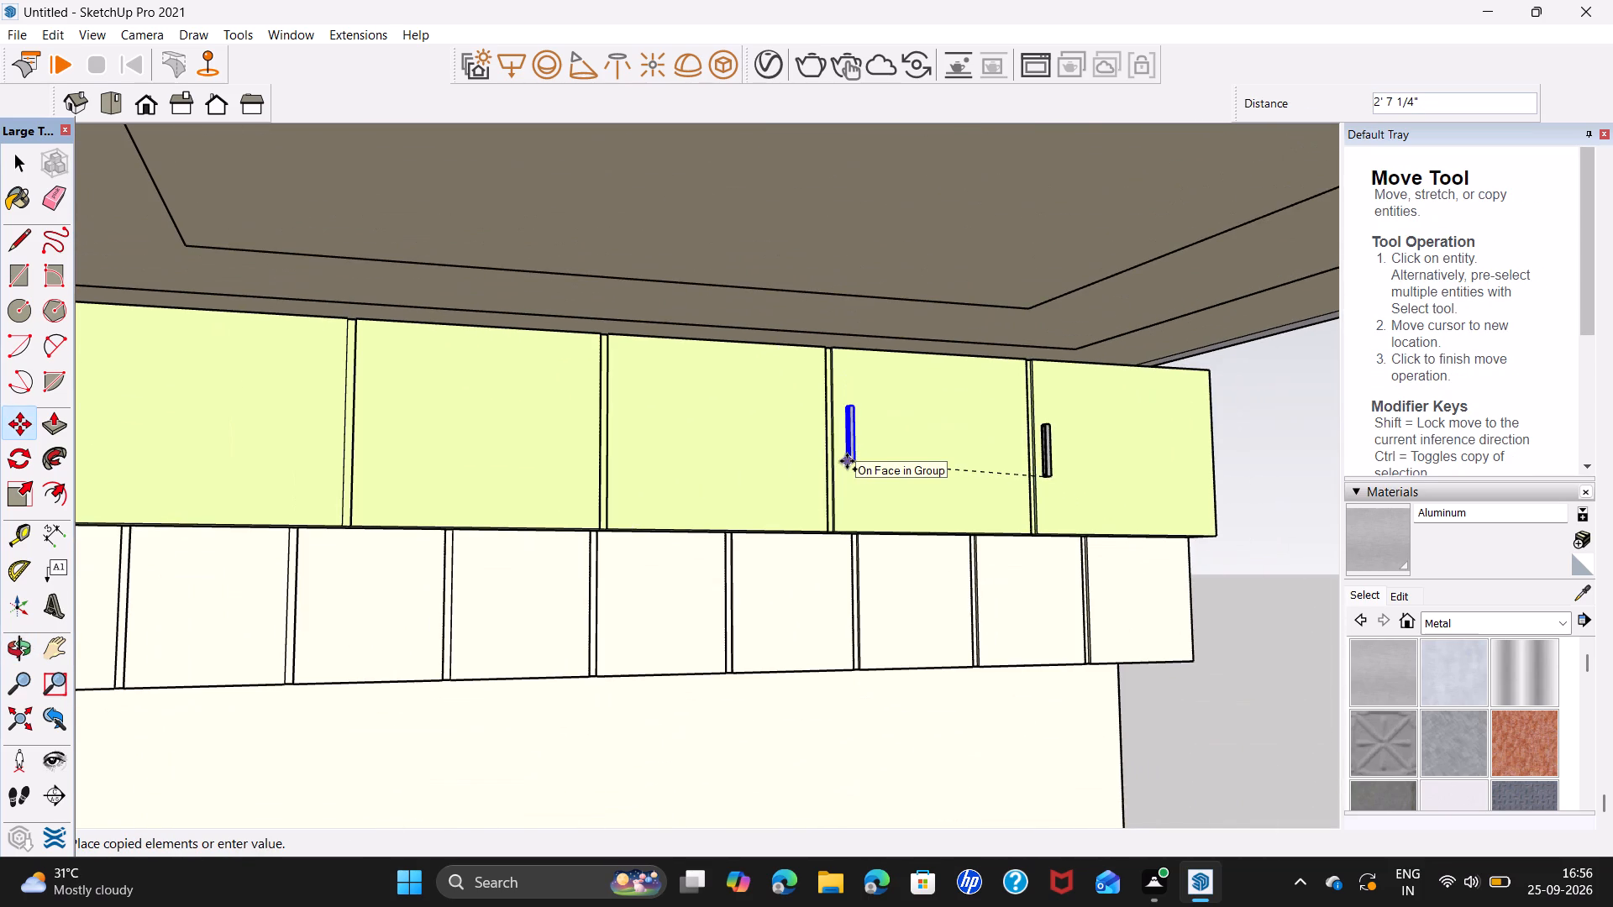
pyautogui.scroll(-4, 847, 461)
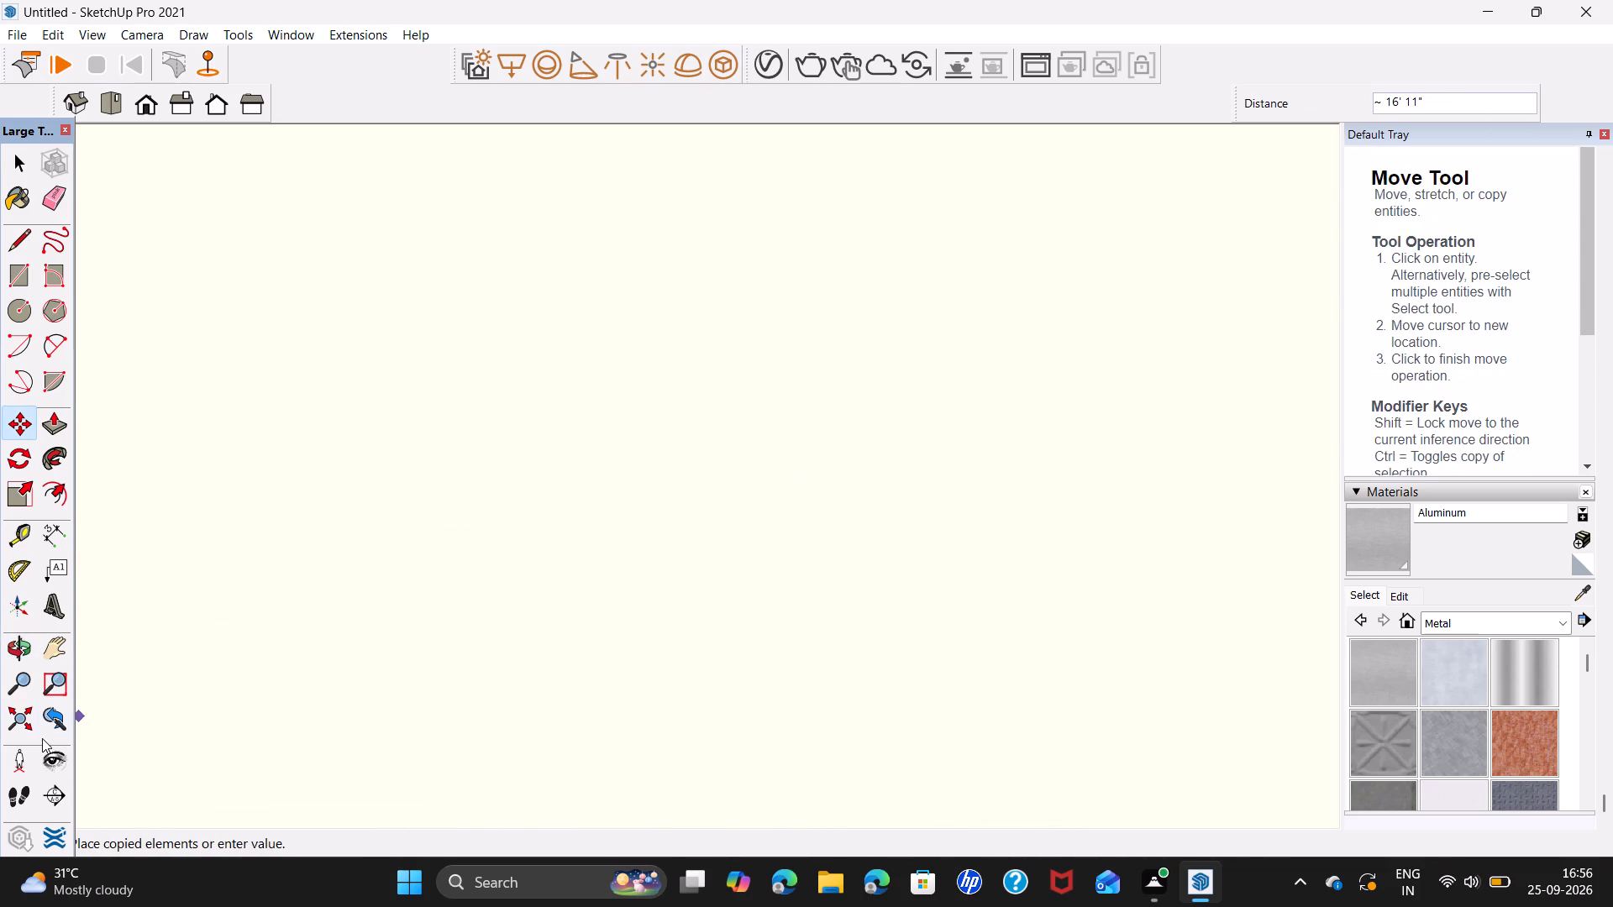
pyautogui.click(34, 722)
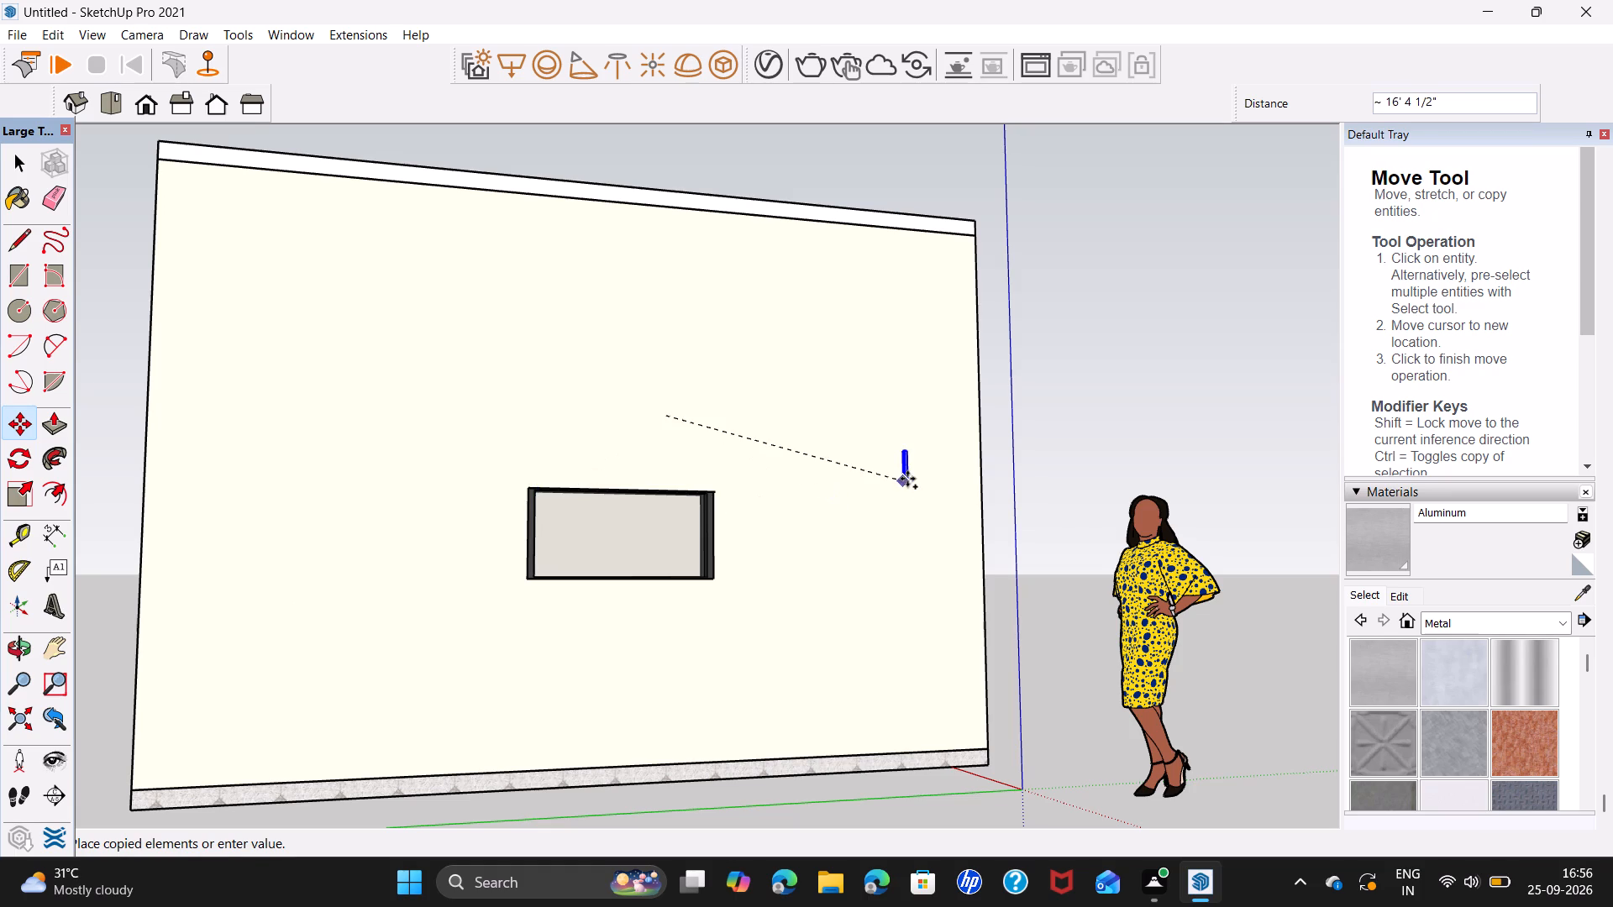
pyautogui.moveTo(908, 478); pyautogui.dragTo(376, 502, button='middle')
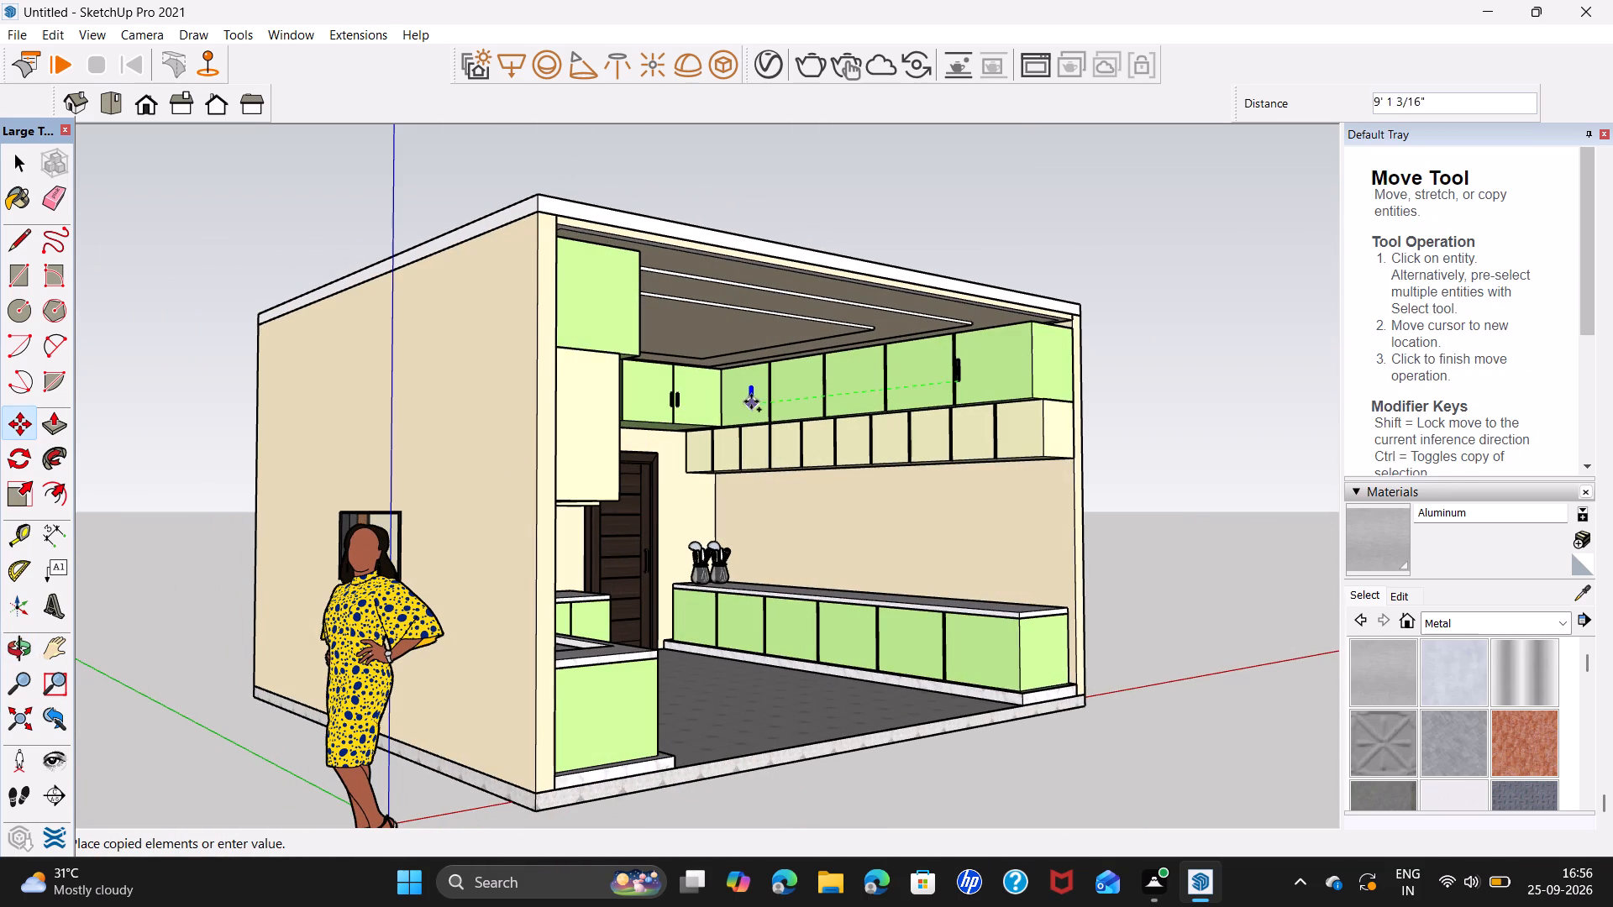
pyautogui.scroll(5, 761, 404)
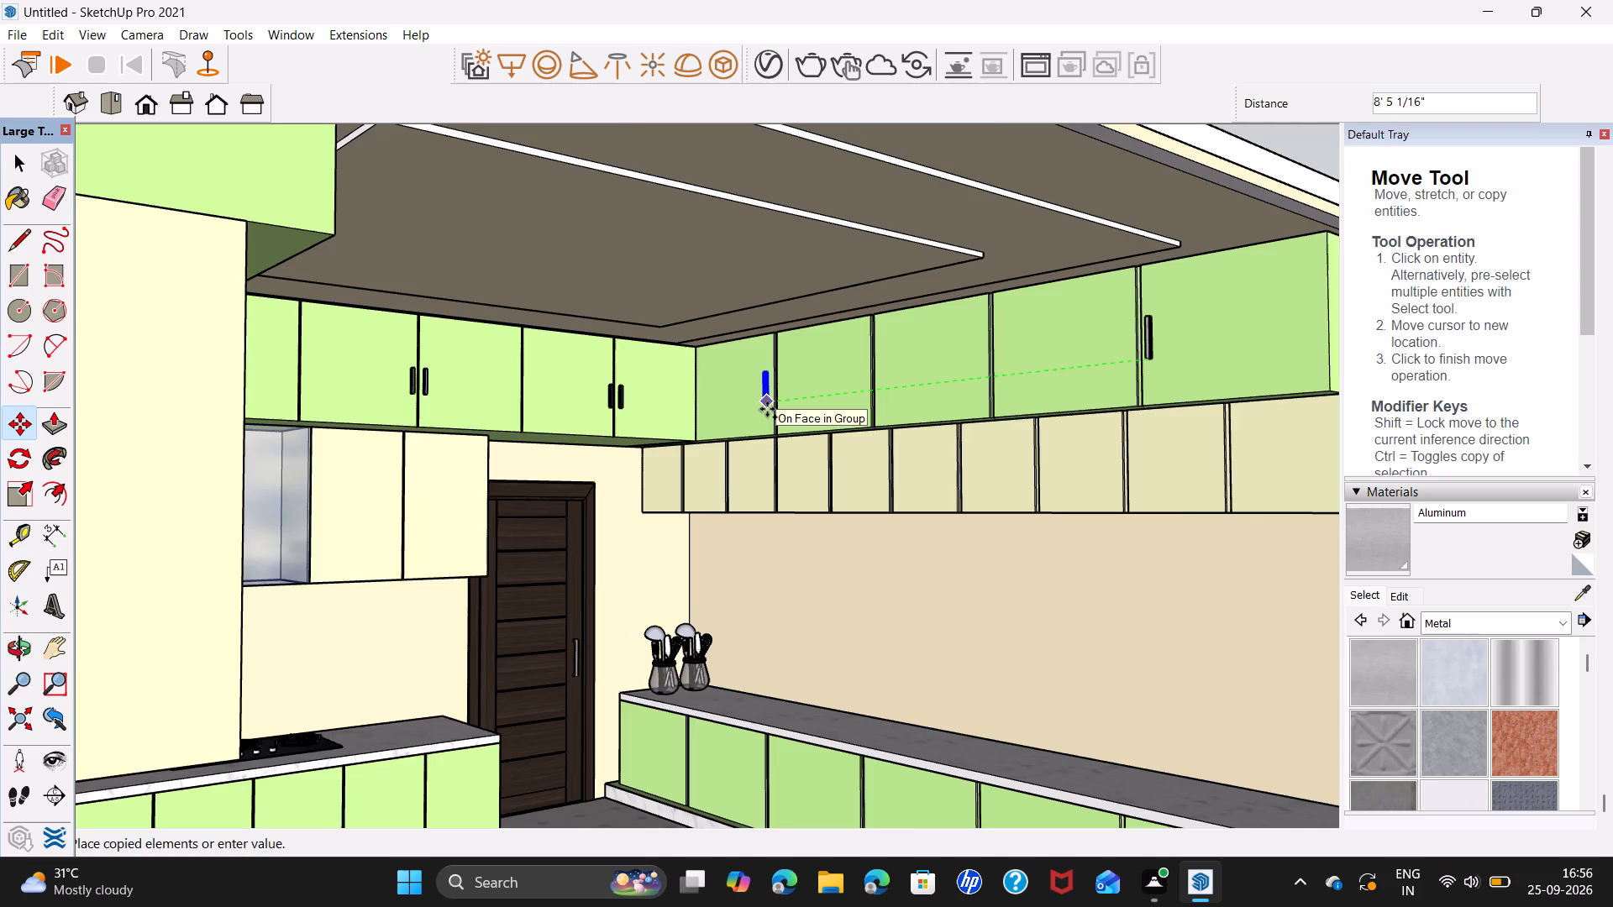
pyautogui.scroll(6, 767, 409)
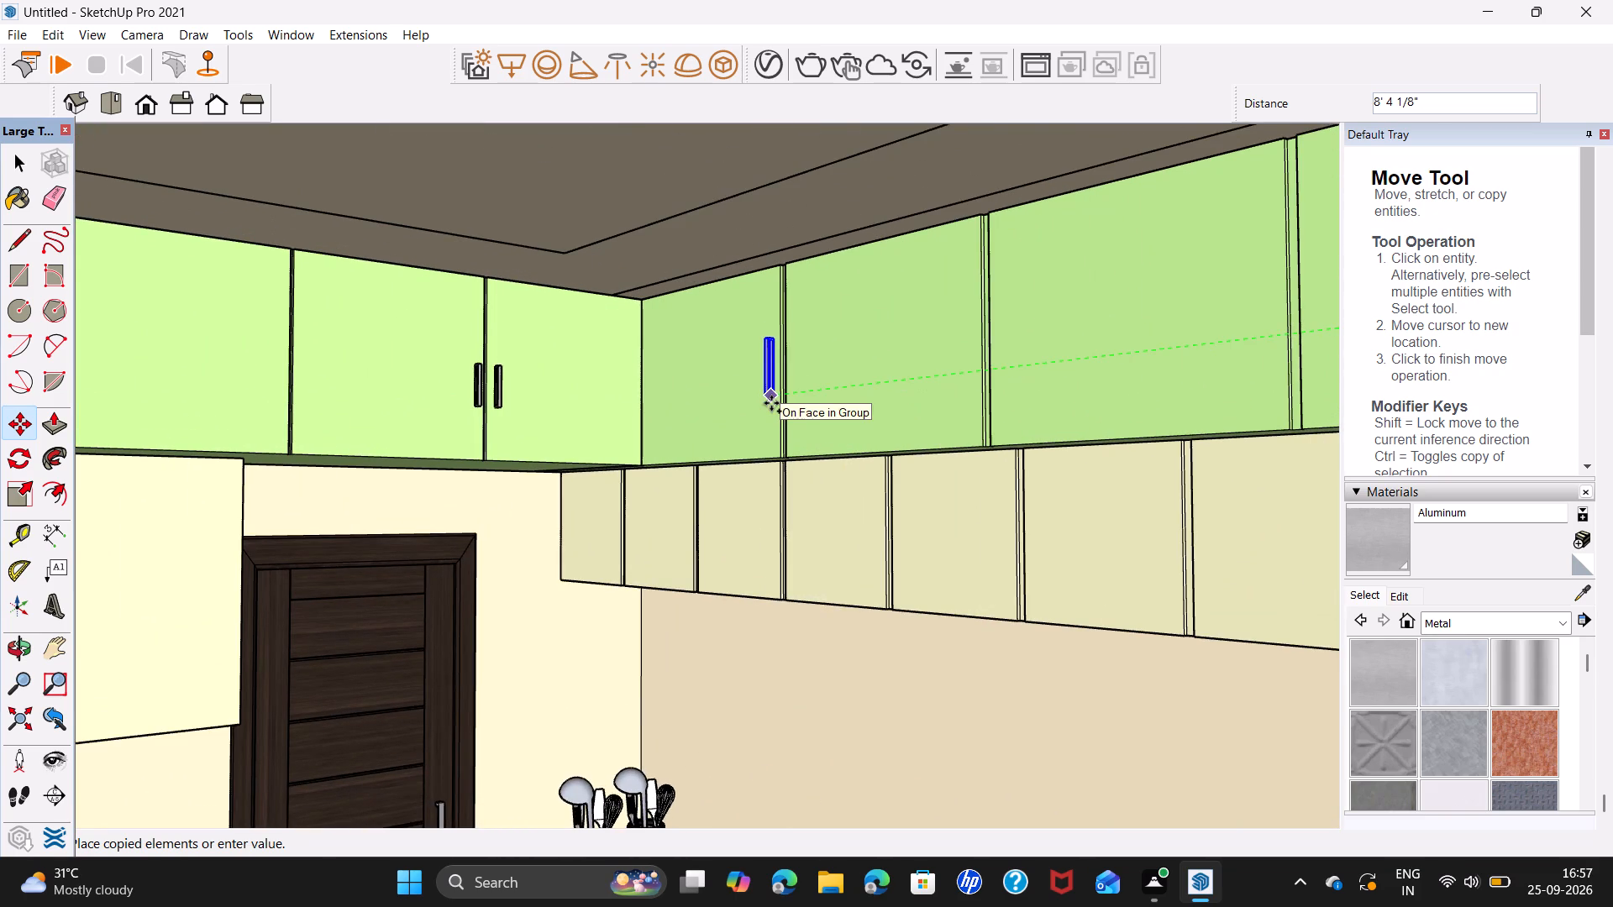
pyautogui.click(771, 403)
# Divide the copy distance into 4 equal intervals, filling in handles between the original and the corner-door copy.
pyautogui.scroll(-5, 771, 403)
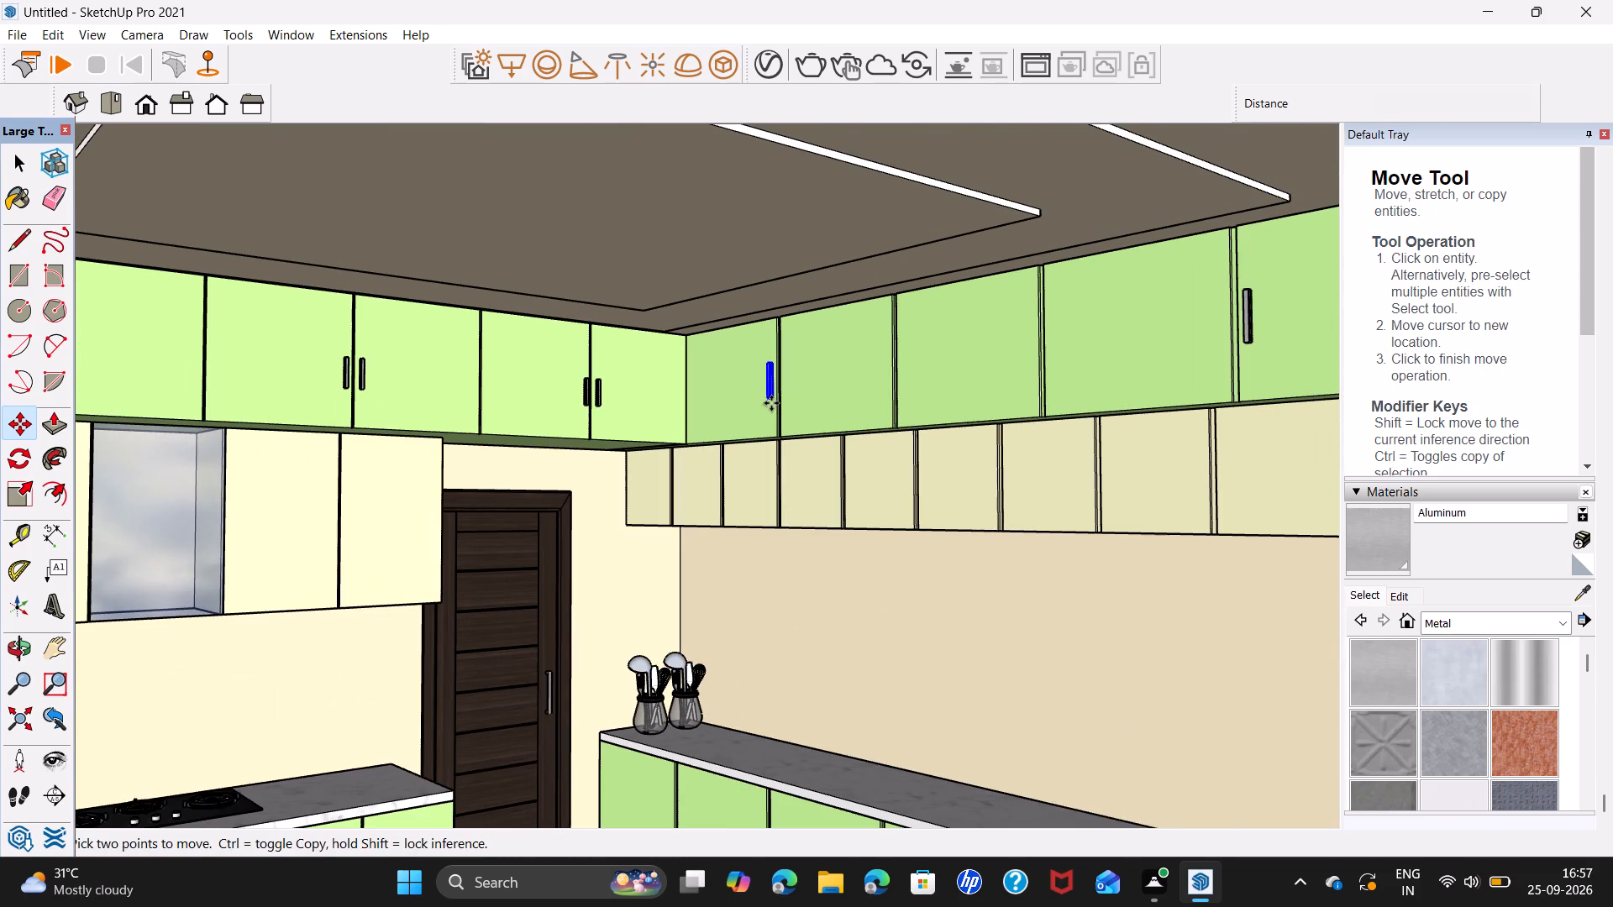
pyautogui.press('/')
pyautogui.press('3')
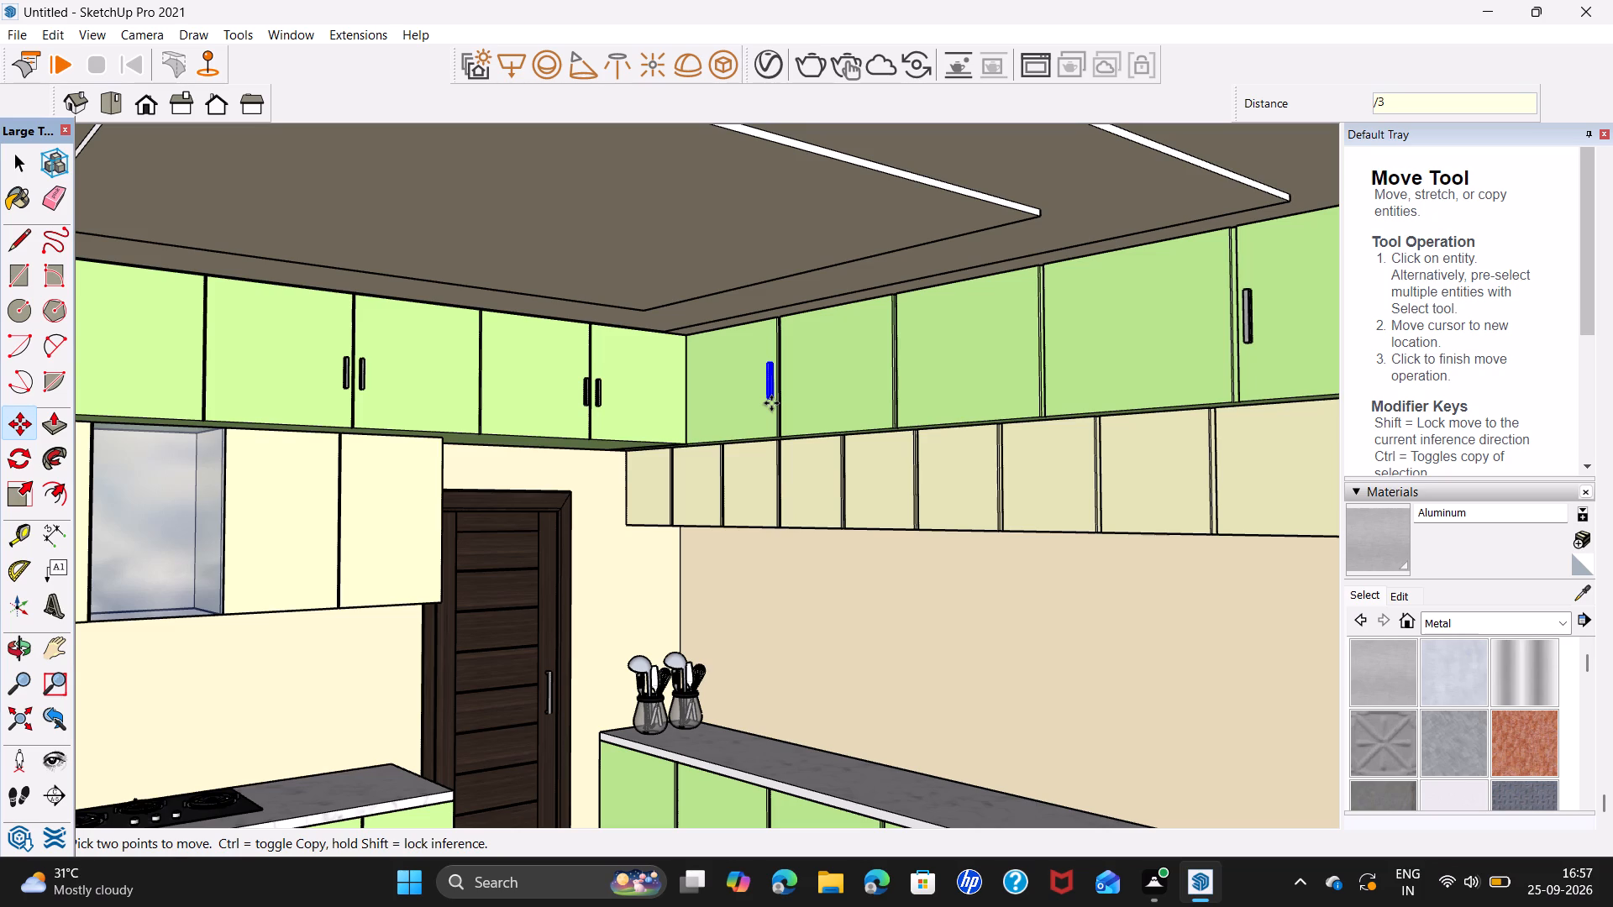
pyautogui.press('BackSpace')
pyautogui.press('4')
pyautogui.press('Return')
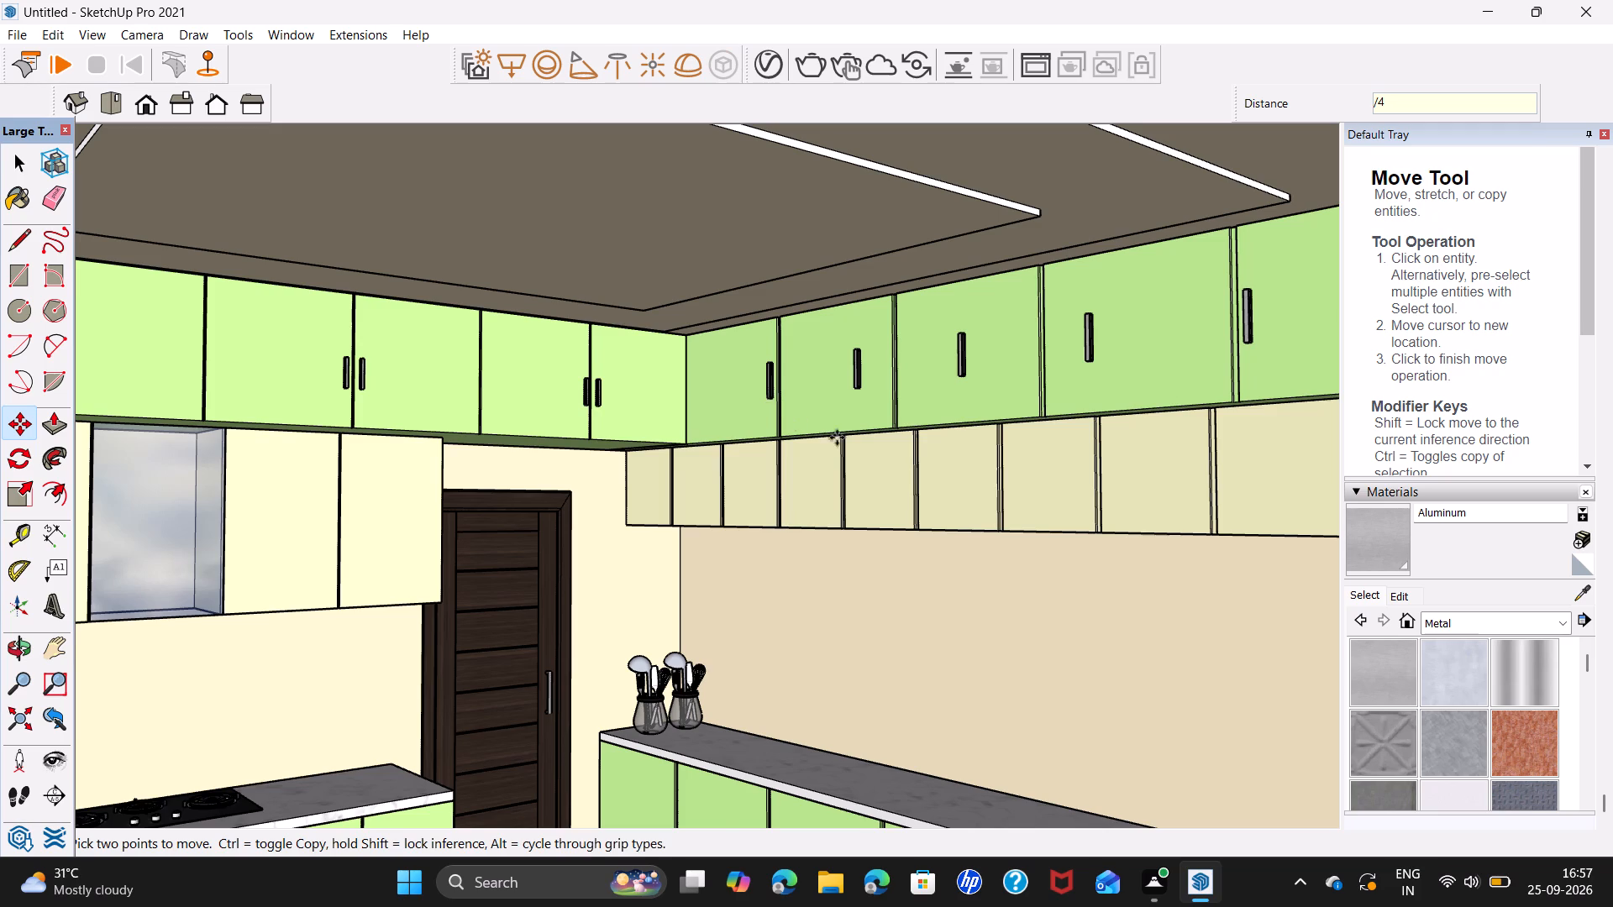
# Move the handle on the utensil-jar wall's second upper door from the room corner about 7" toward the door edge farther from the corner.
pyautogui.scroll(-2, 844, 442)
pyautogui.moveTo(841, 462); pyautogui.dragTo(826, 458, button='middle')
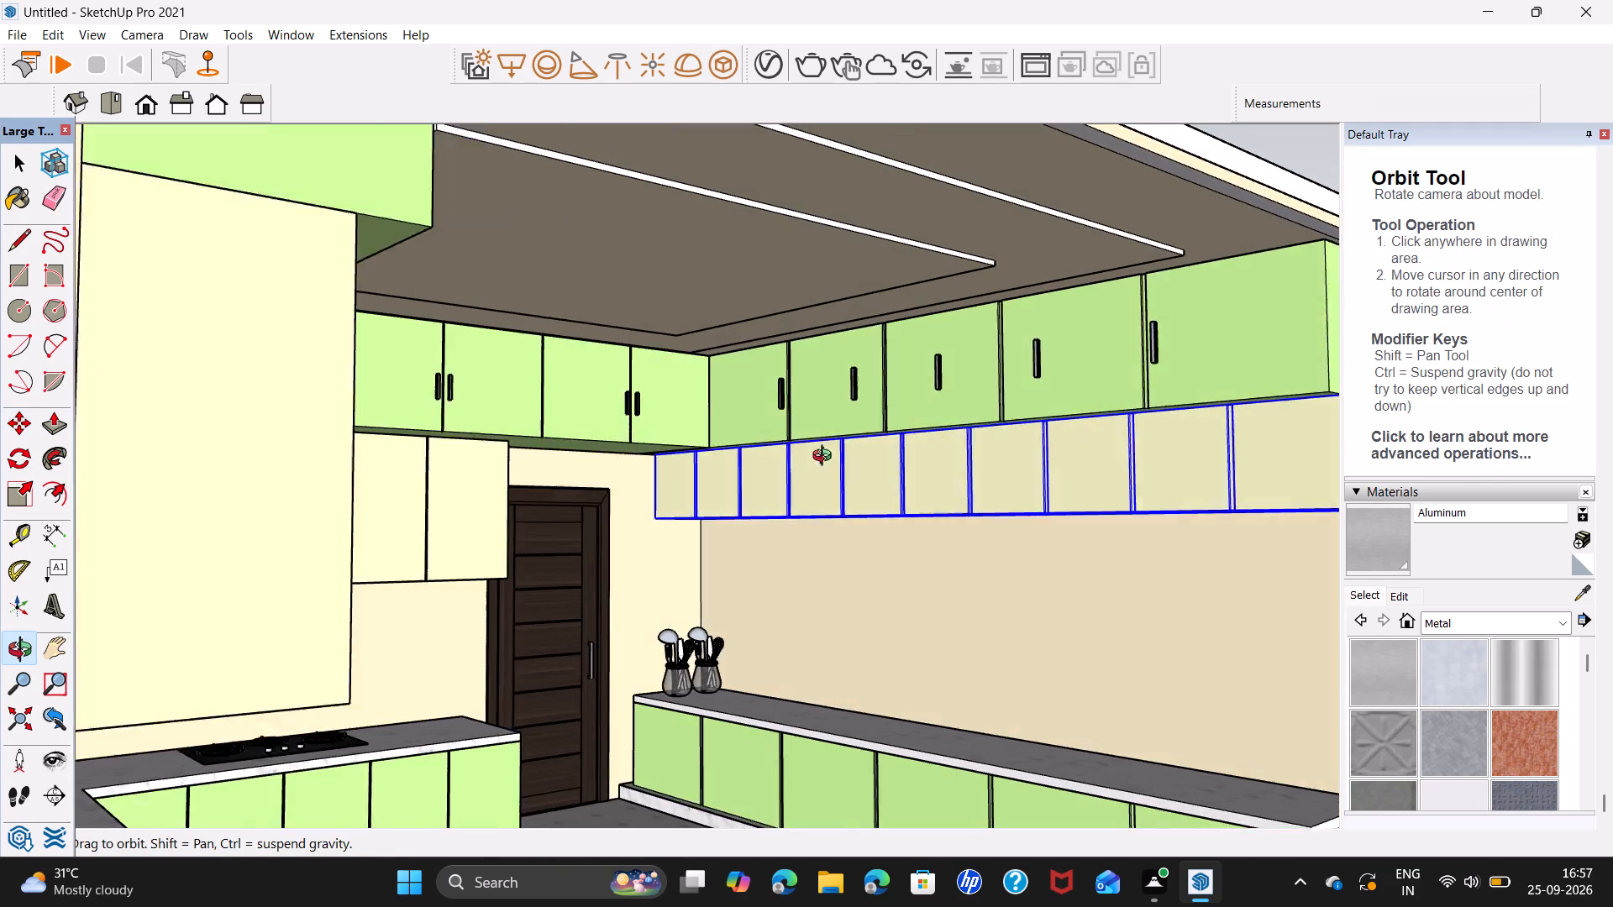
pyautogui.moveTo(826, 458); pyautogui.dragTo(814, 461, button='middle')
pyautogui.scroll(6, 859, 393)
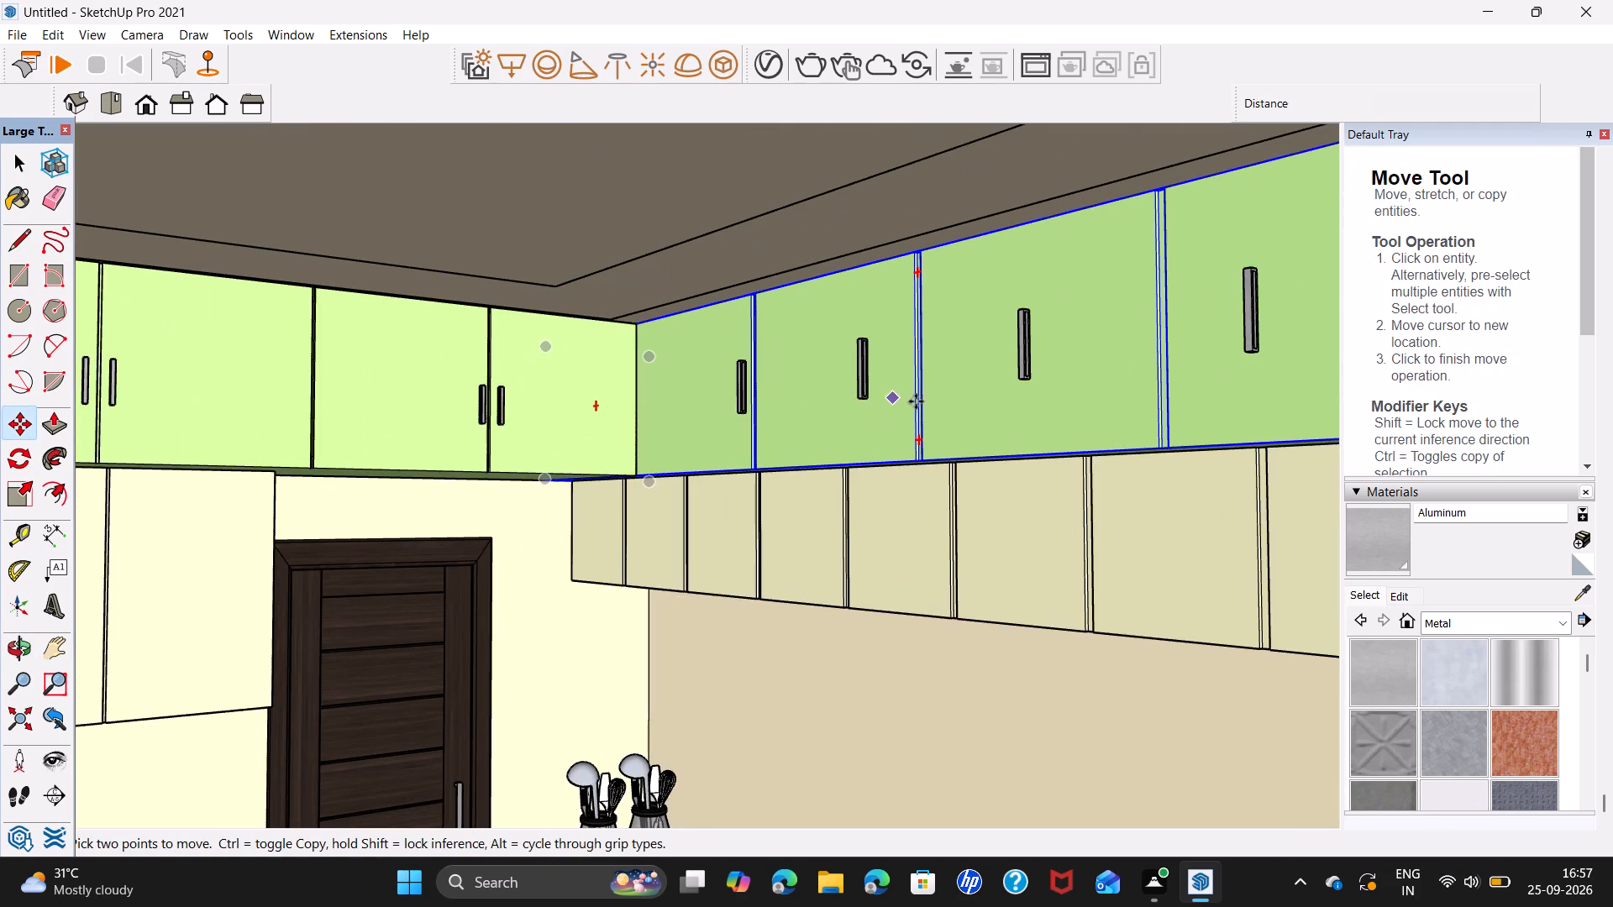
pyautogui.press('space')
pyautogui.click(855, 378)
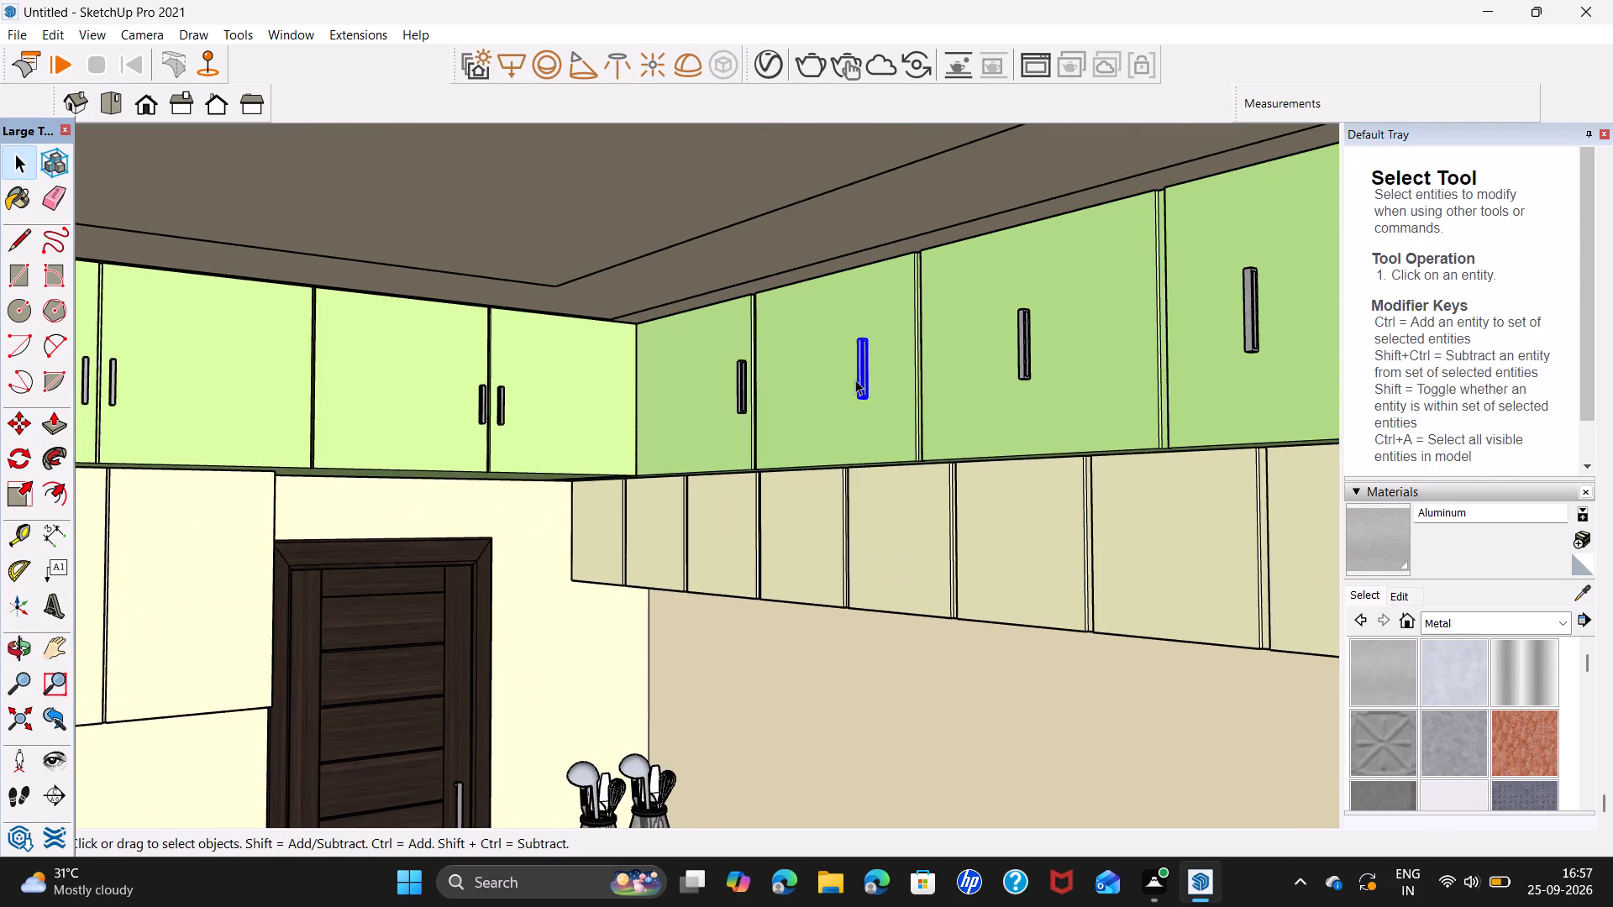
pyautogui.moveTo(885, 393); pyautogui.dragTo(975, 389, button='middle')
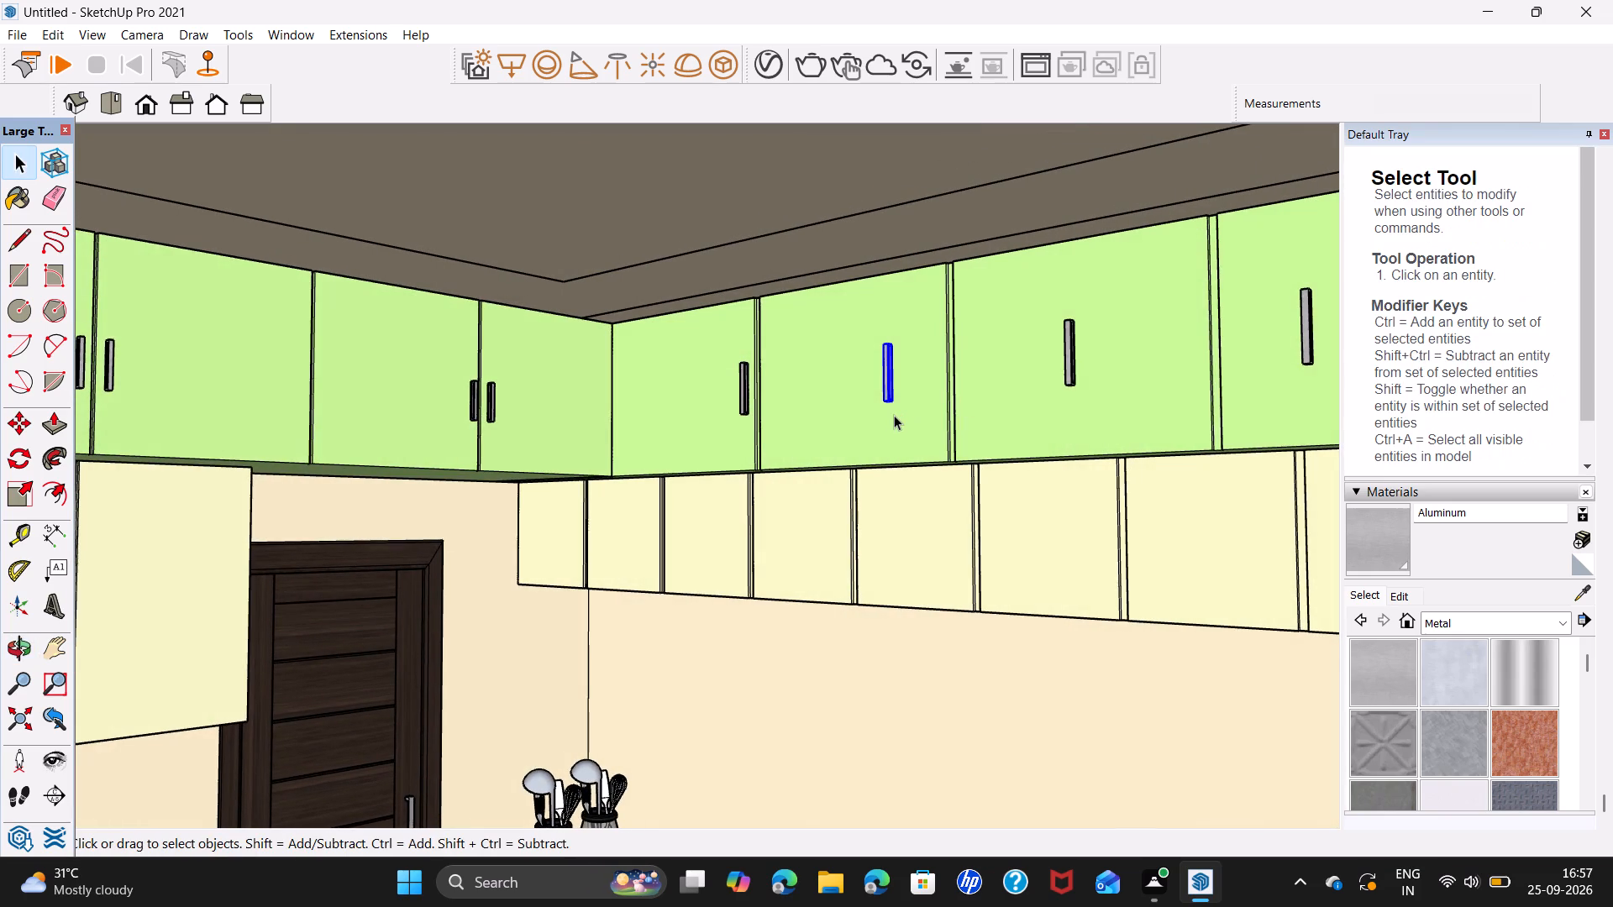
pyautogui.scroll(6, 888, 424)
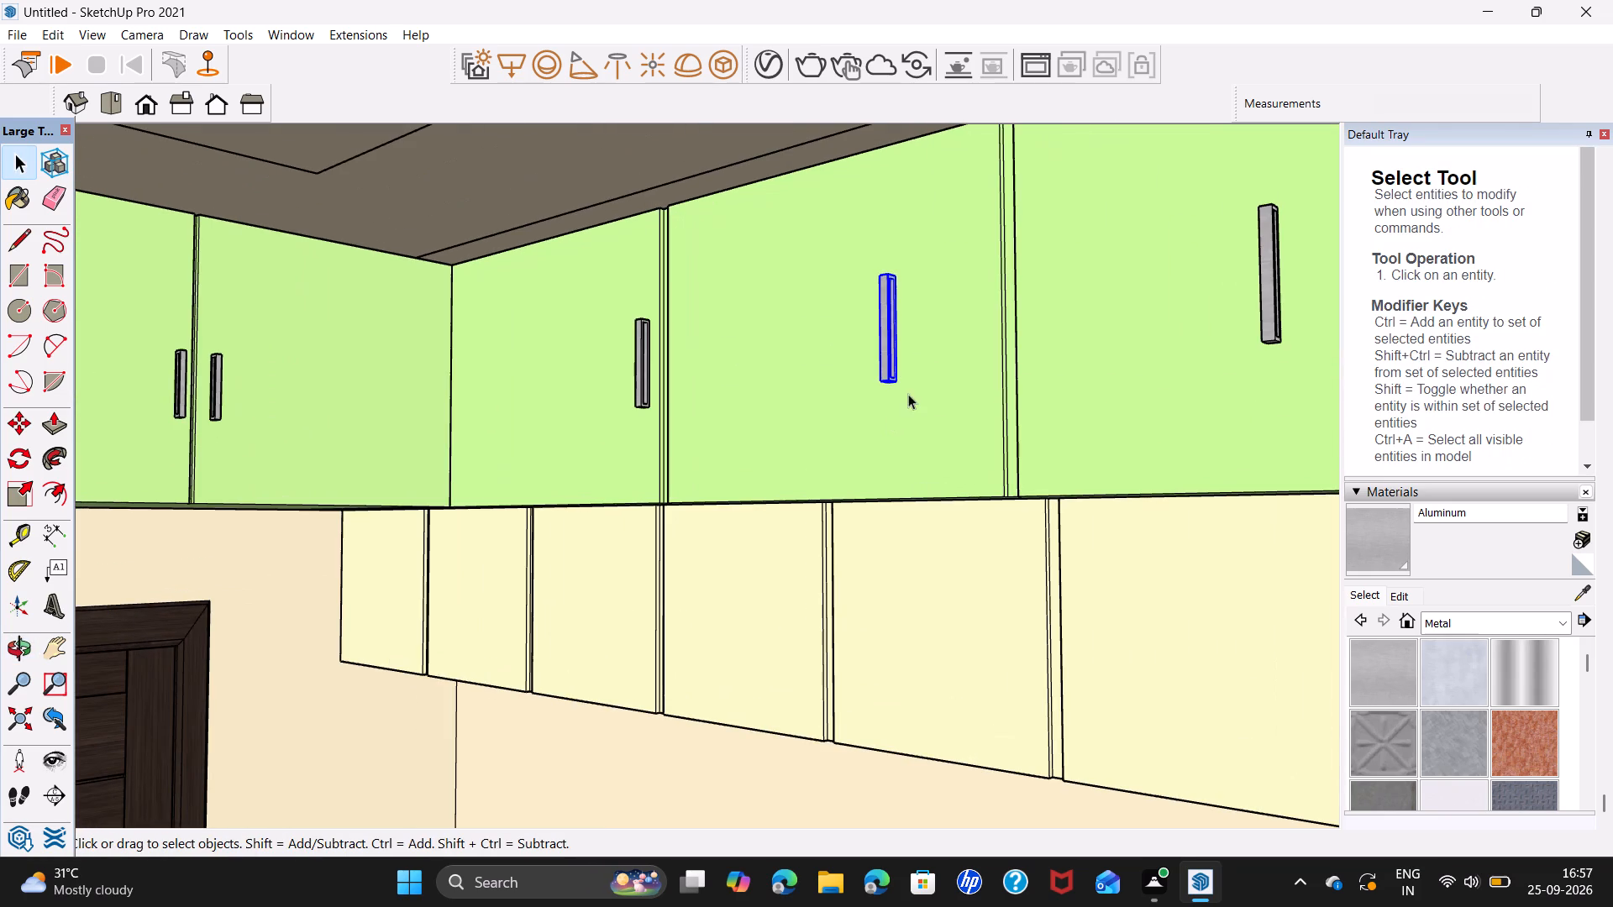
pyautogui.press('m')
pyautogui.scroll(13, 902, 375)
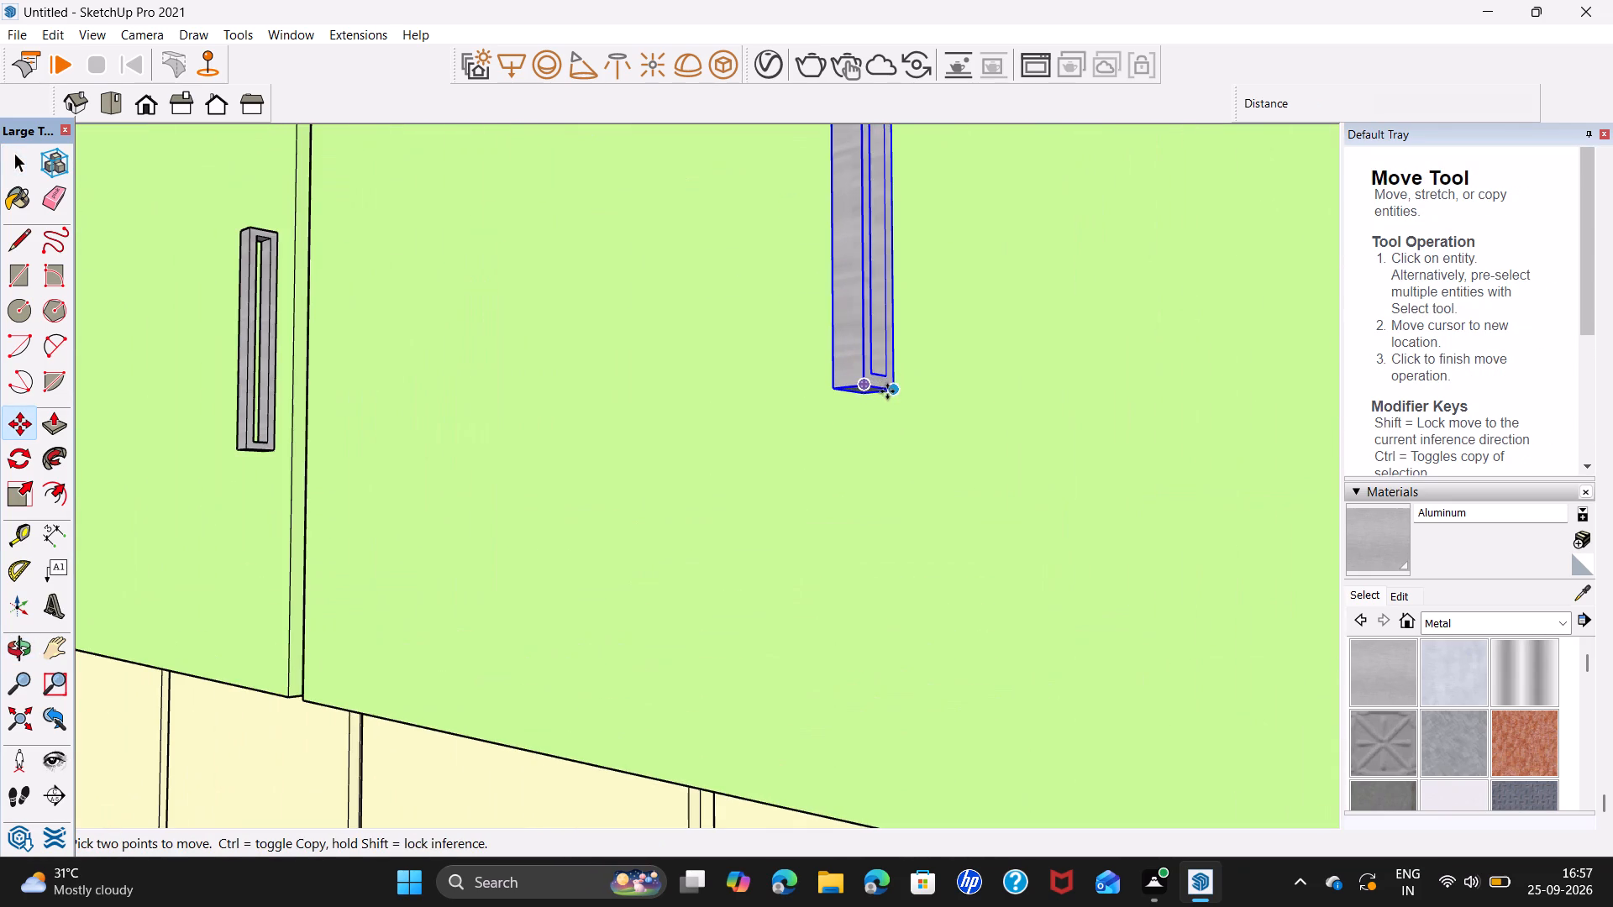
pyautogui.click(894, 389)
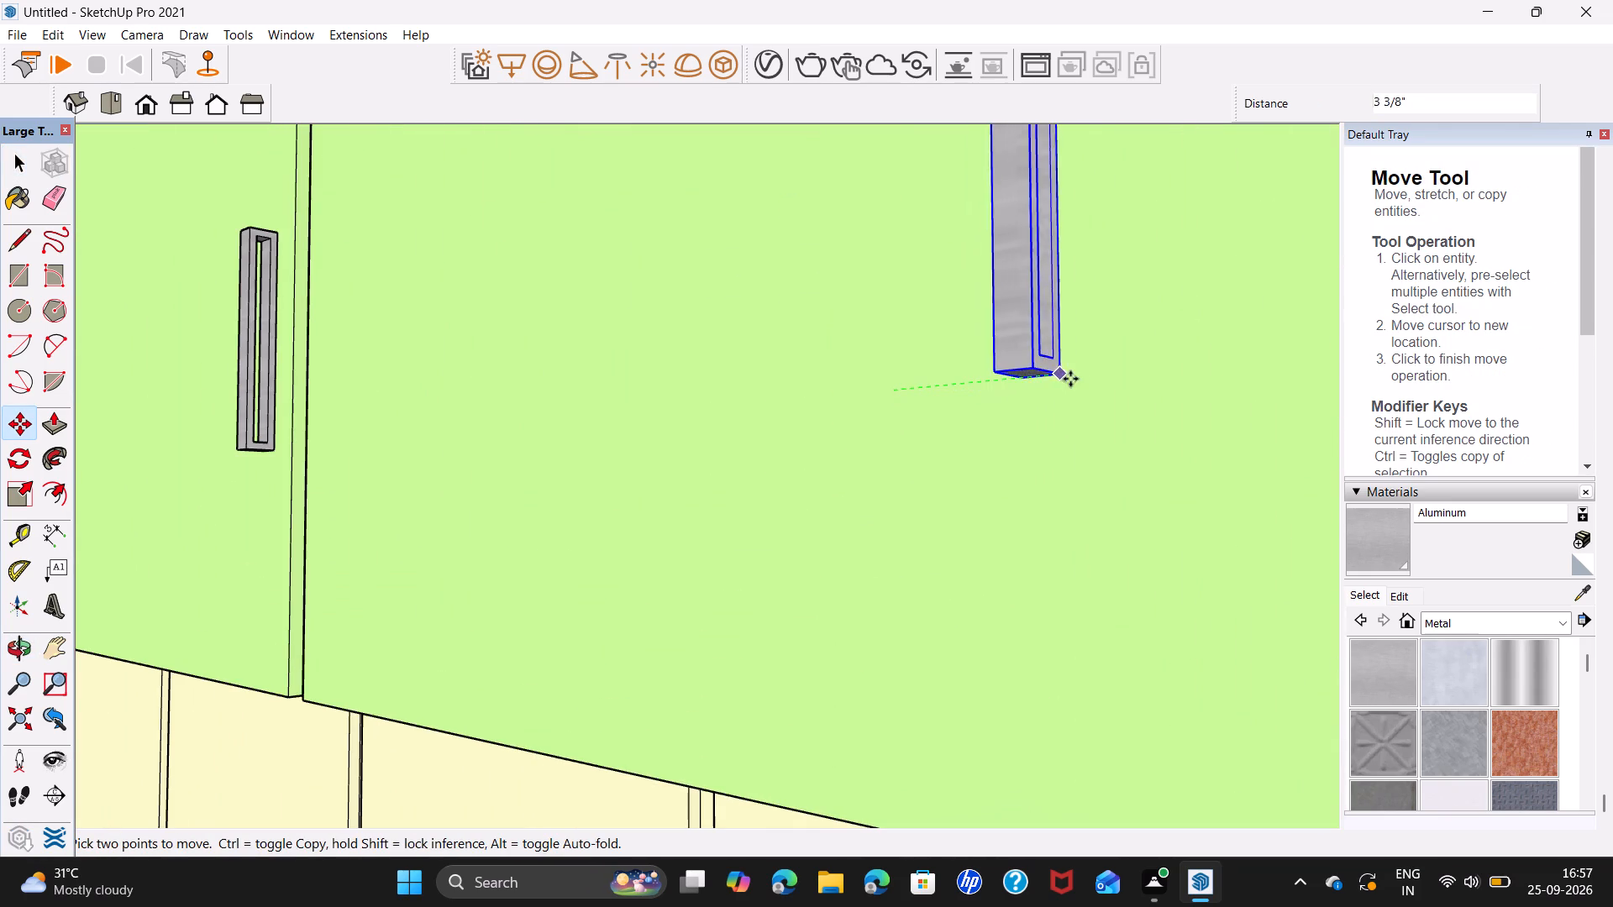
pyautogui.scroll(-10, 1131, 364)
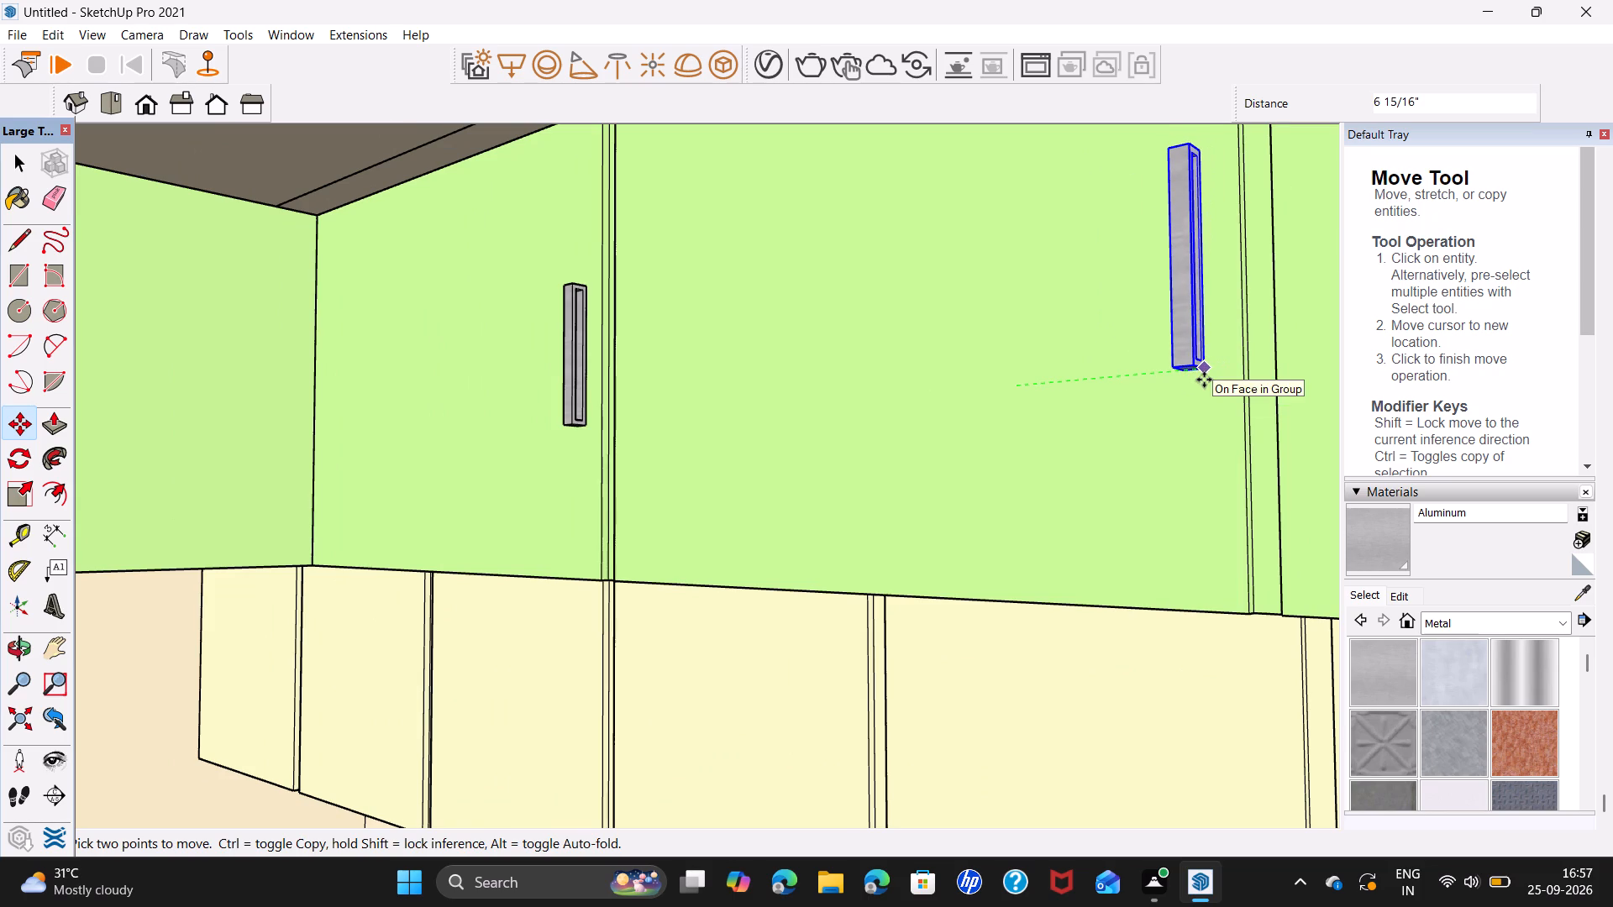
pyautogui.click(1204, 380)
# Move the handle on the third upper door from the room corner about 1' 2" toward the door edge farther from the corner.
pyautogui.scroll(-7, 1109, 438)
pyautogui.moveTo(1102, 449); pyautogui.dragTo(1151, 464, button='middle')
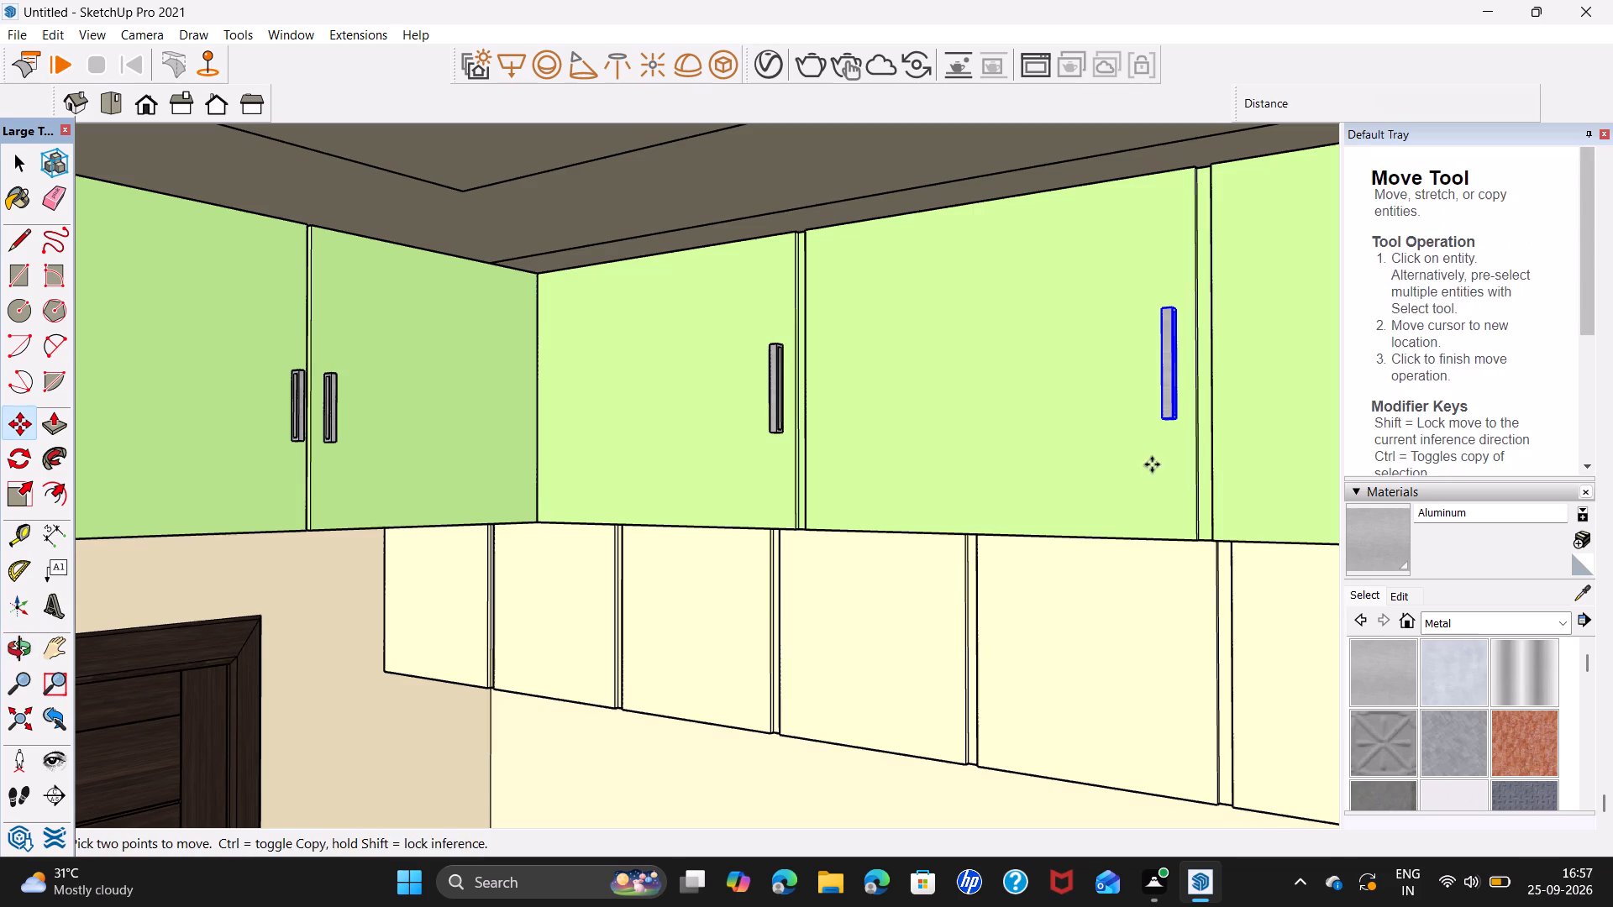
pyautogui.keyDown('shift'); pyautogui.moveTo(1148, 460); pyautogui.dragTo(504, 467, button='middle'); pyautogui.keyUp('shift')
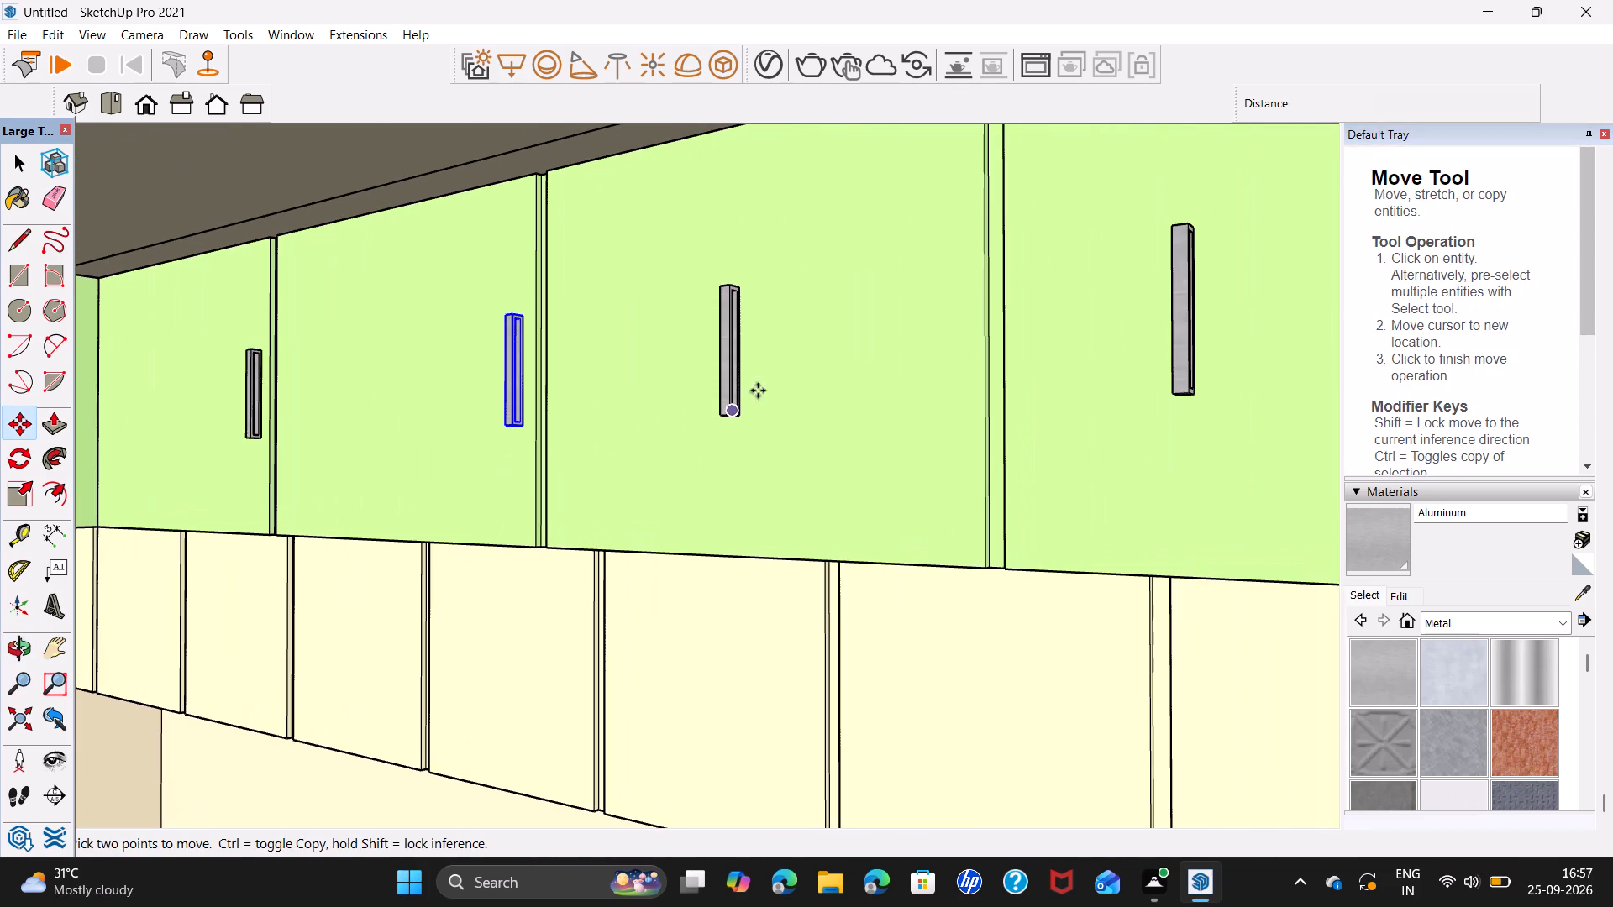
pyautogui.scroll(6, 736, 419)
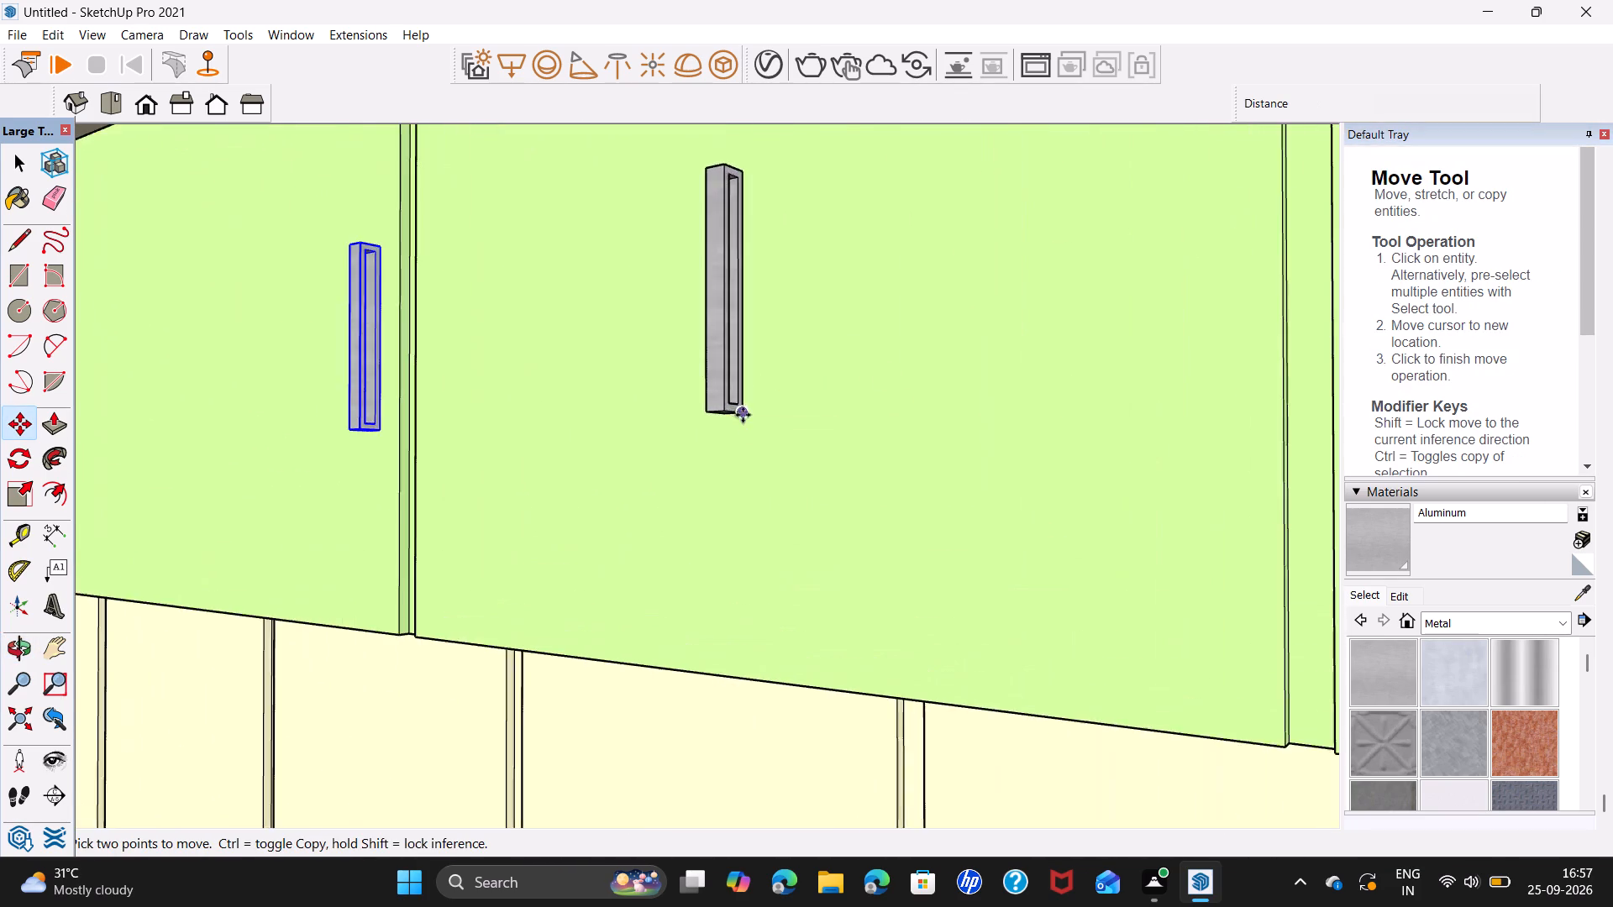
pyautogui.scroll(6, 743, 415)
pyautogui.press('space')
pyautogui.click(740, 404)
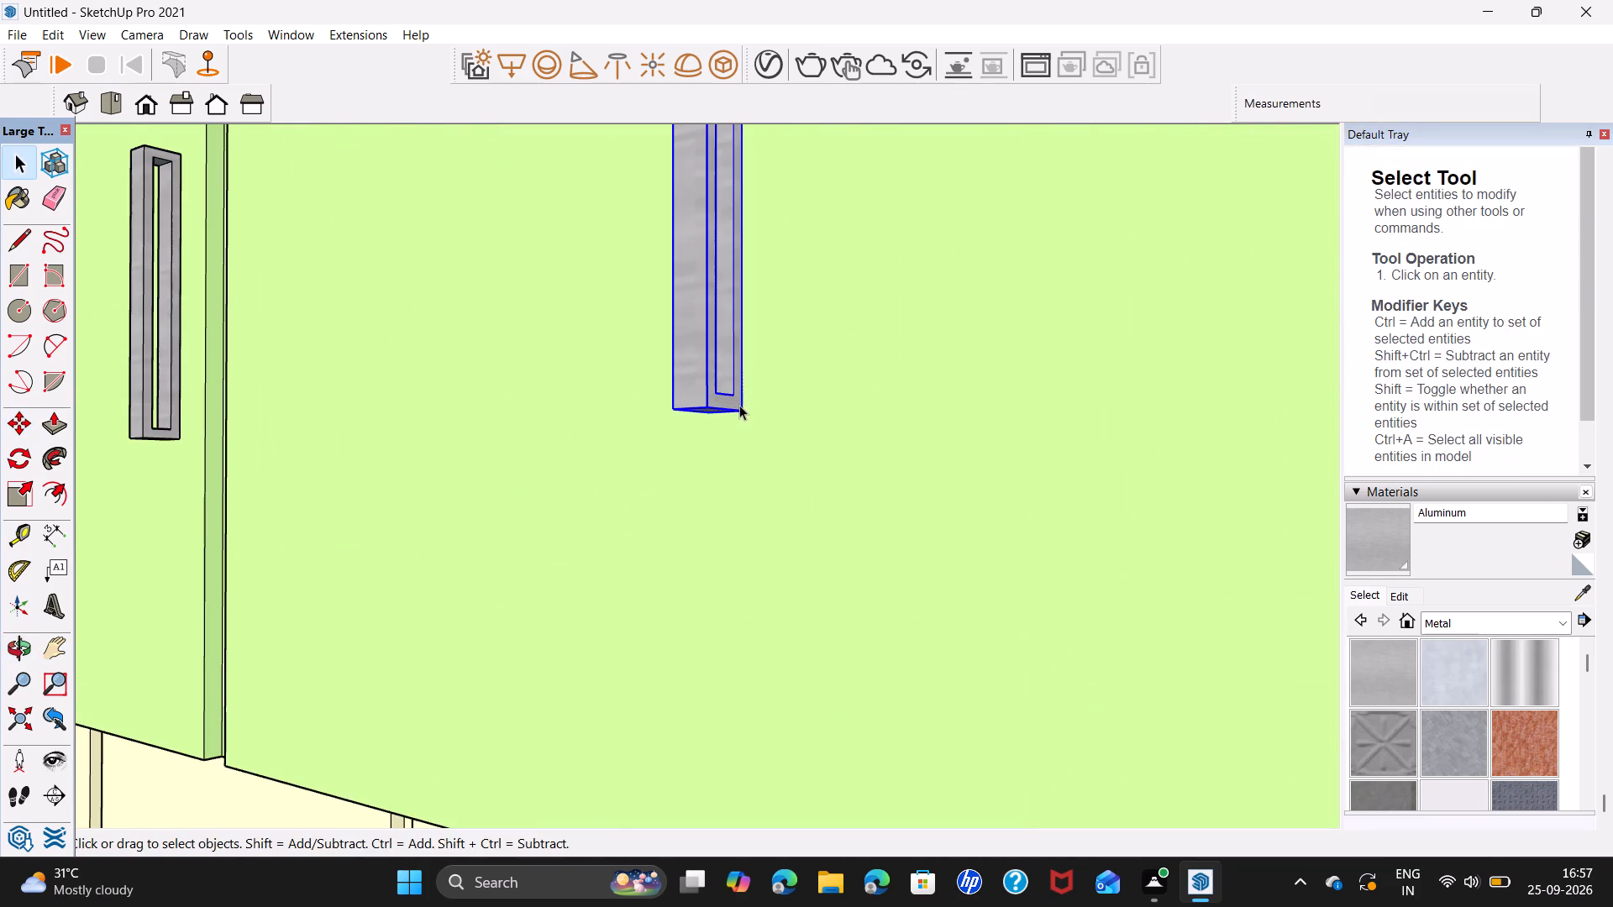
pyautogui.press('m')
pyautogui.click(744, 410)
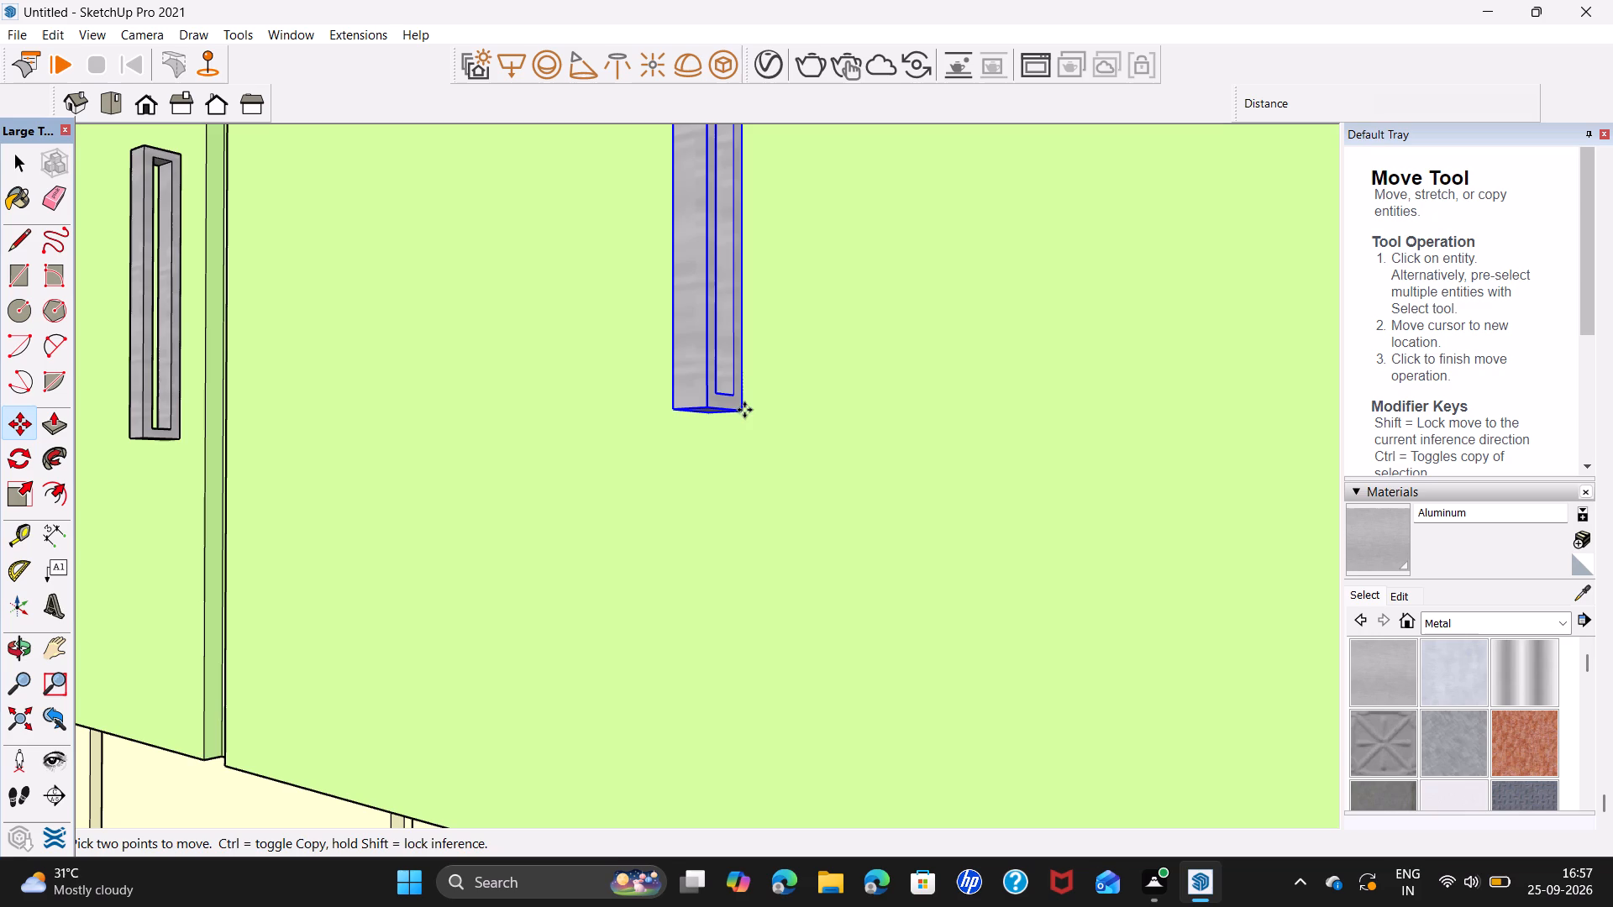
pyautogui.scroll(-2, 1021, 415)
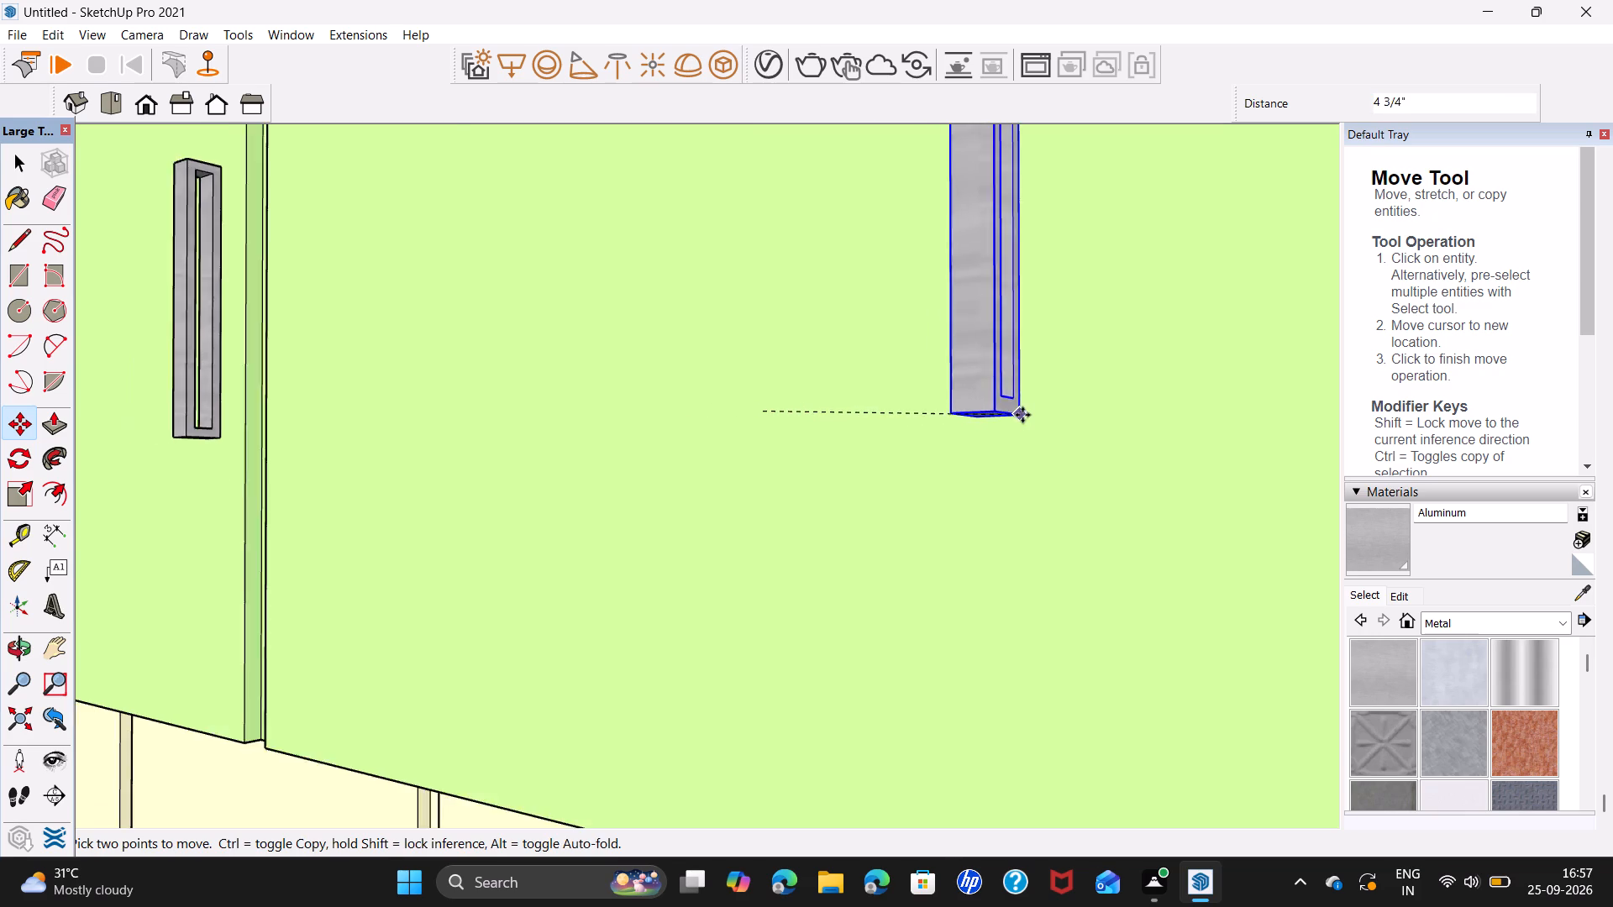
pyautogui.scroll(-4, 1022, 415)
pyautogui.moveTo(1010, 422); pyautogui.dragTo(571, 389, button='middle')
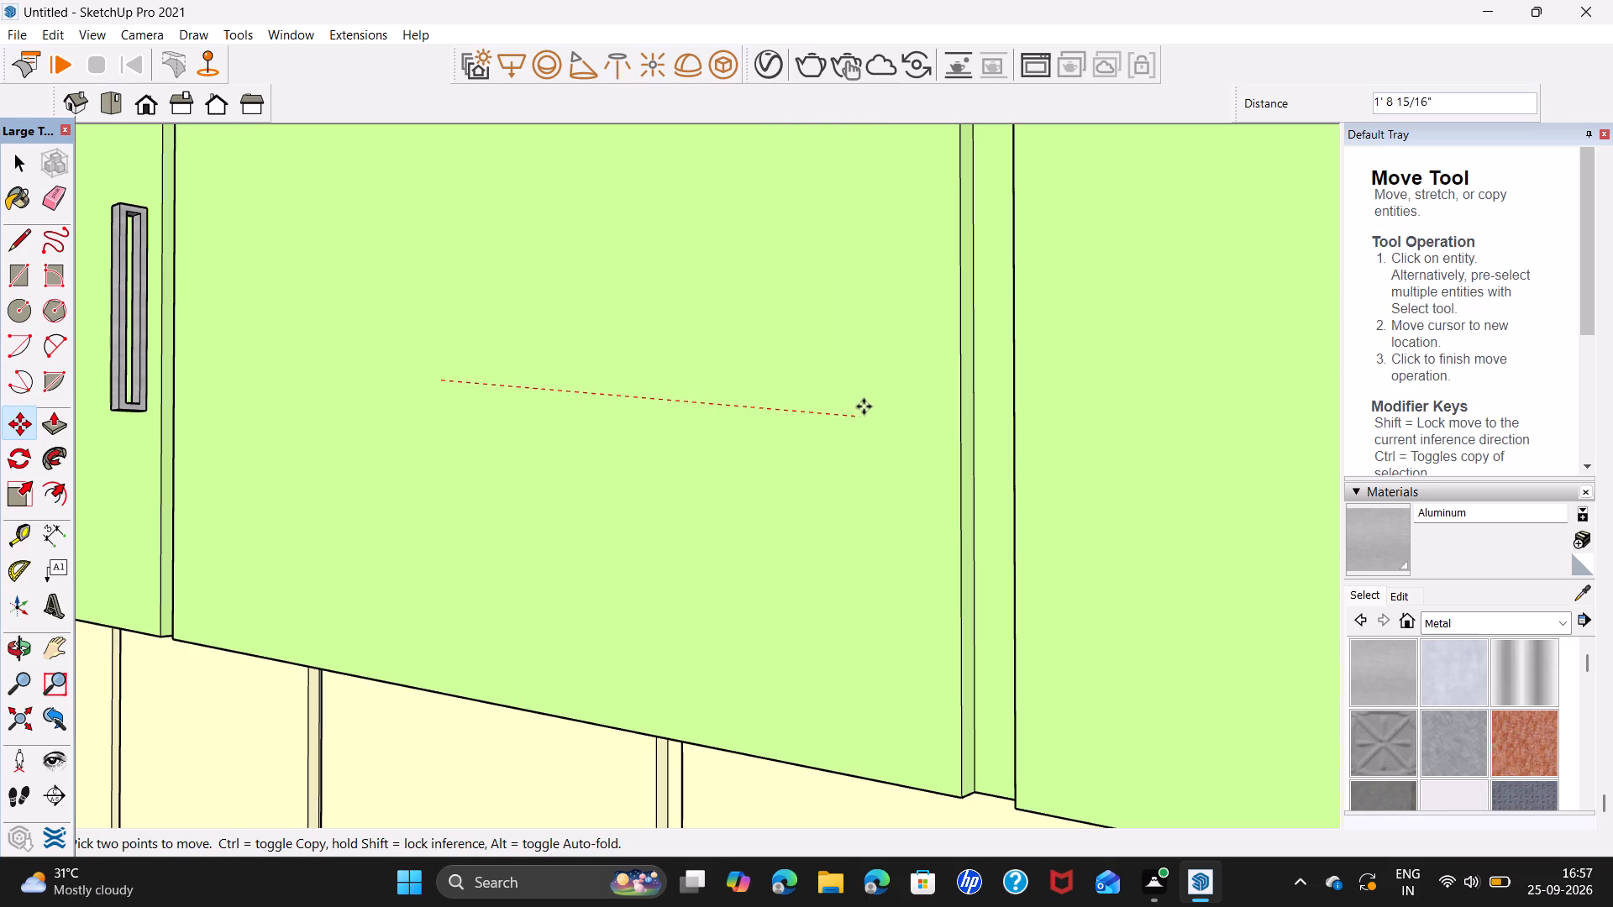
pyautogui.scroll(-7, 872, 403)
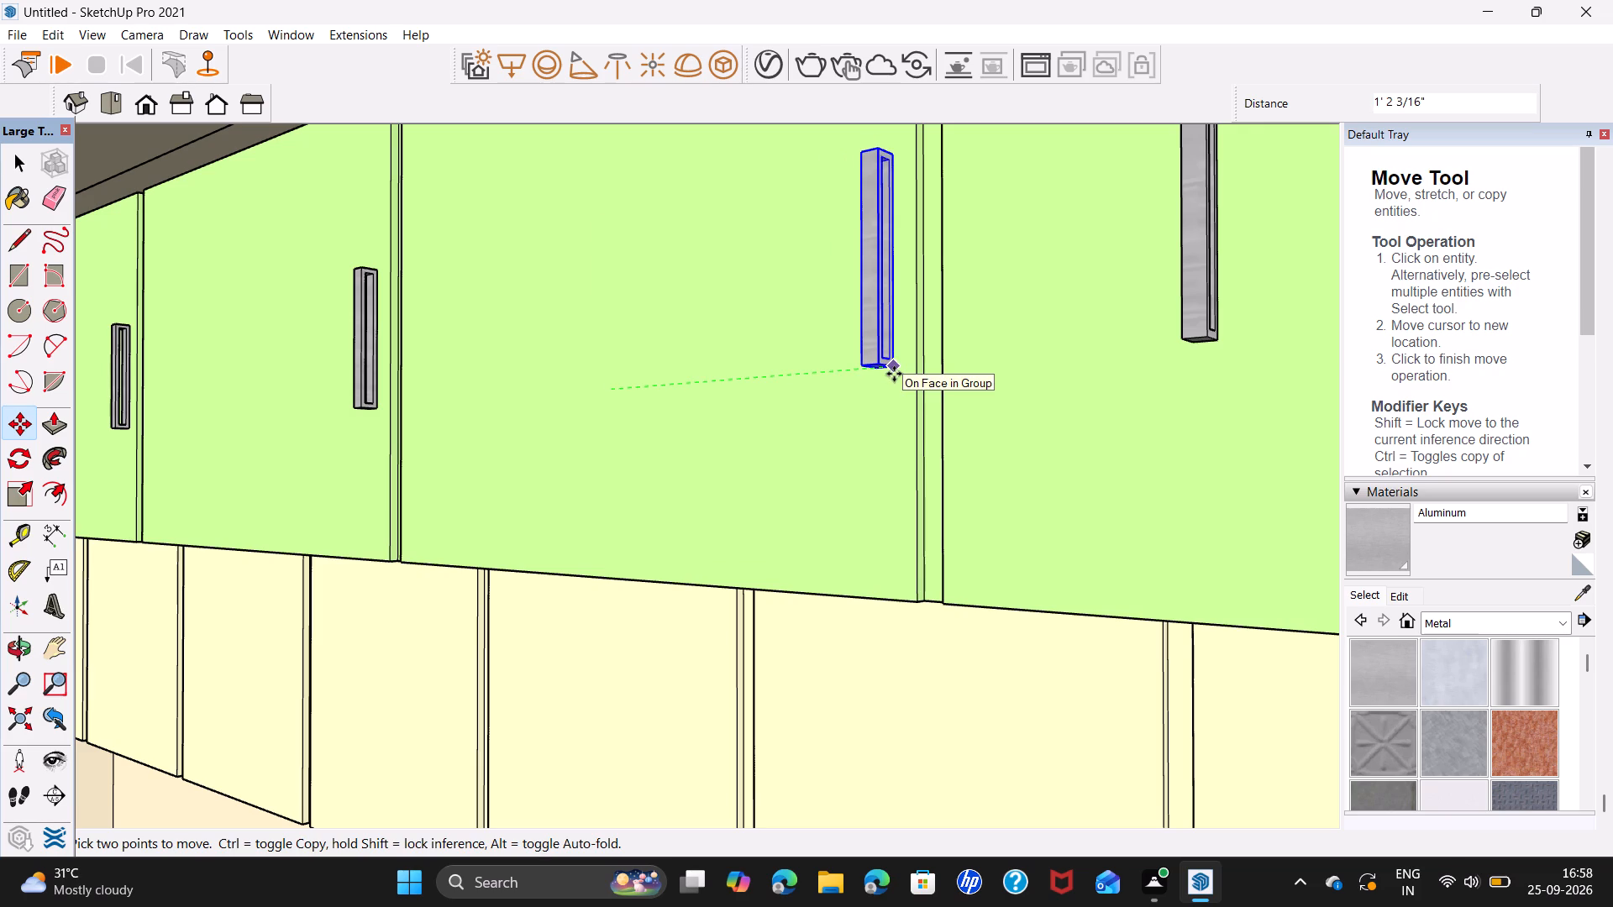
pyautogui.click(891, 371)
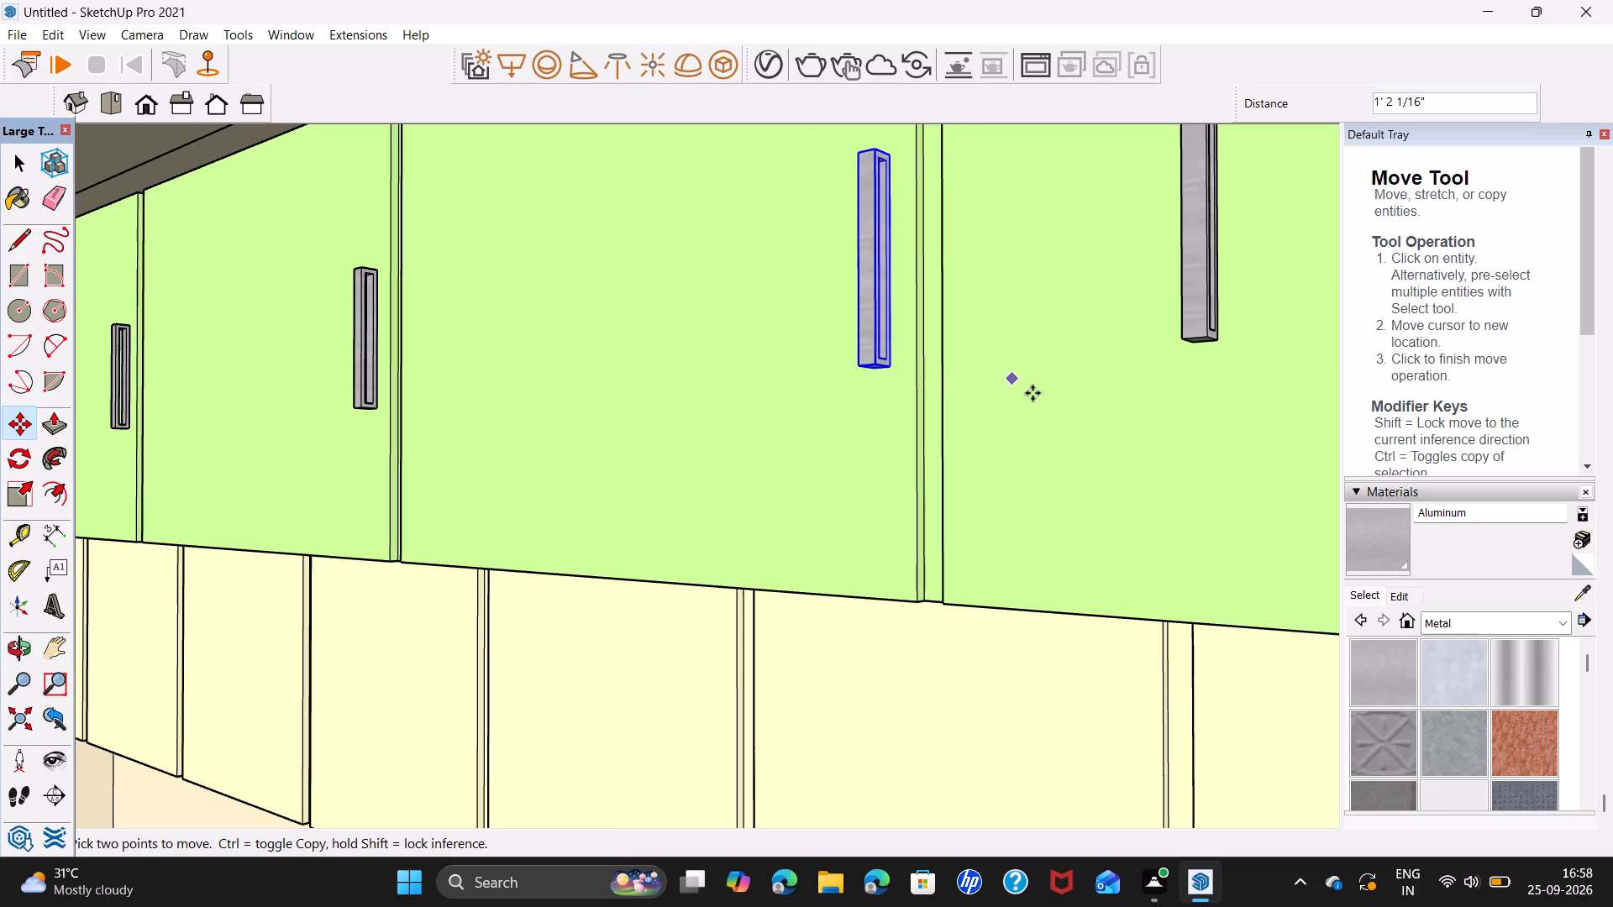
# Move the handle on the fourth upper door from the room corner about 1' 9" toward the edge beside the neighbouring door's handle.
pyautogui.scroll(-6, 1031, 390)
pyautogui.moveTo(1035, 397); pyautogui.dragTo(577, 442, button='middle')
pyautogui.scroll(4, 663, 417)
pyautogui.press('space')
pyautogui.click(634, 404)
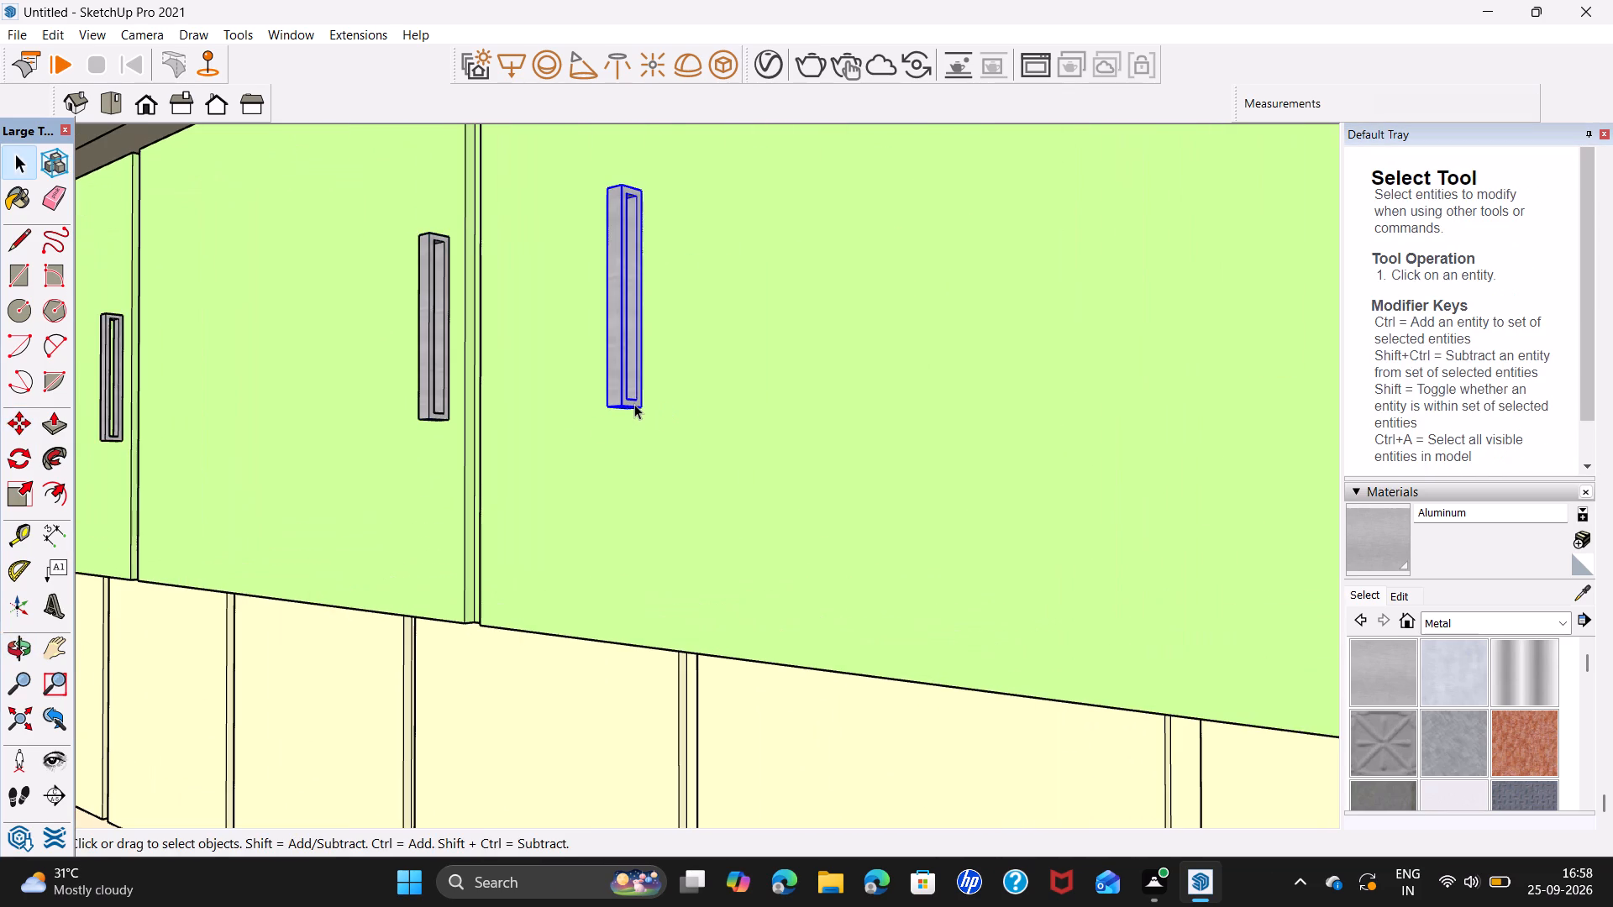
pyautogui.press('m')
pyautogui.click(648, 412)
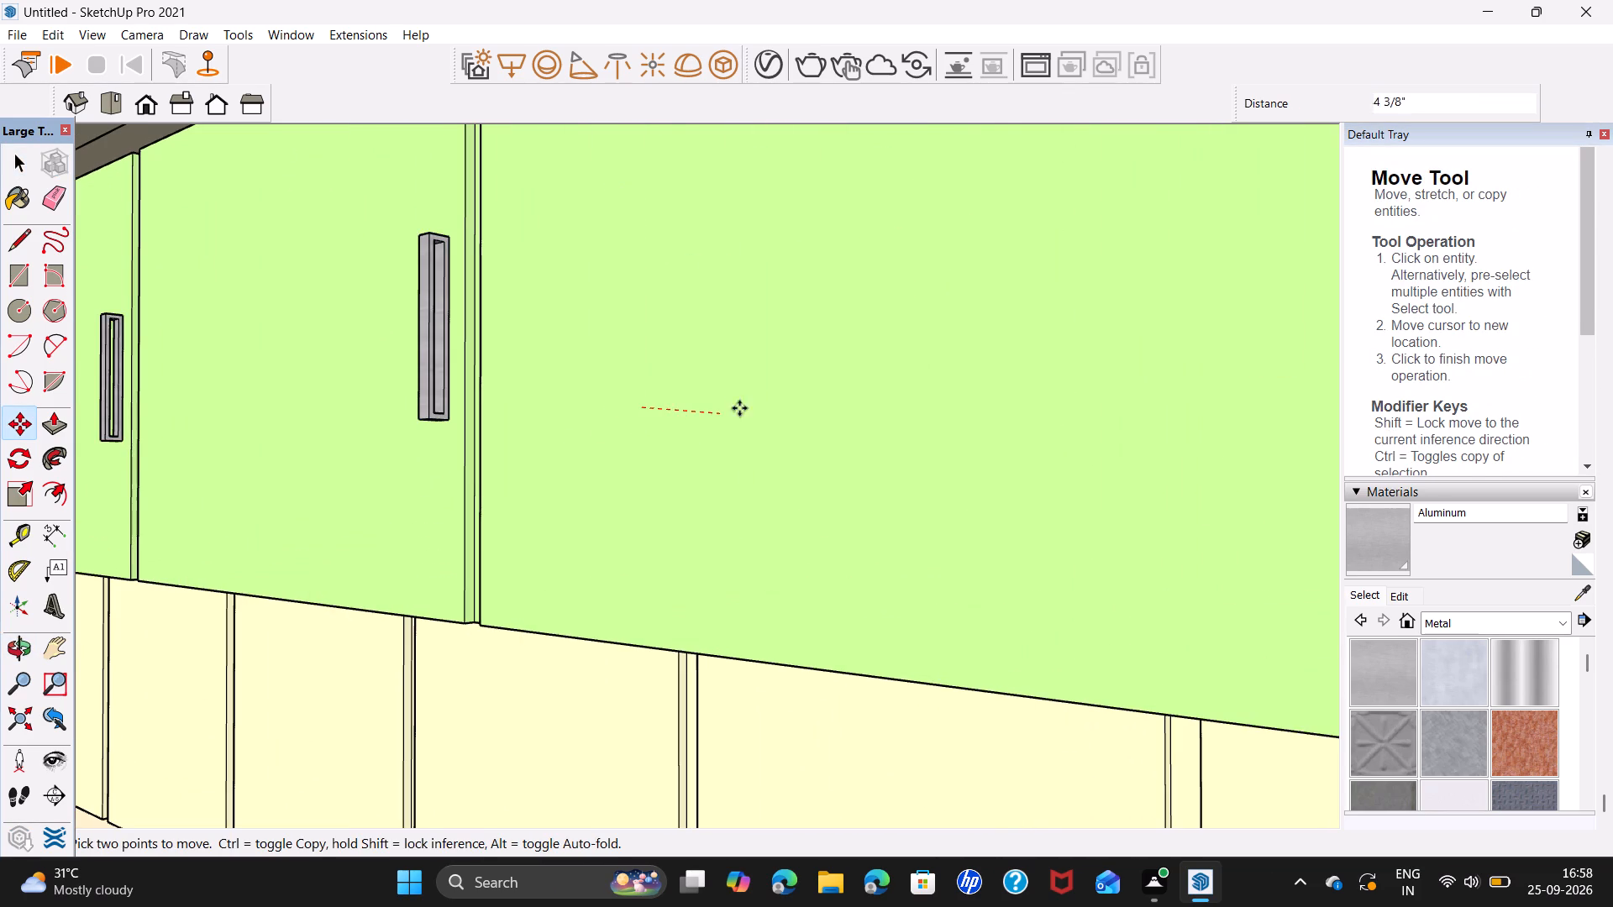
pyautogui.scroll(-3, 1018, 382)
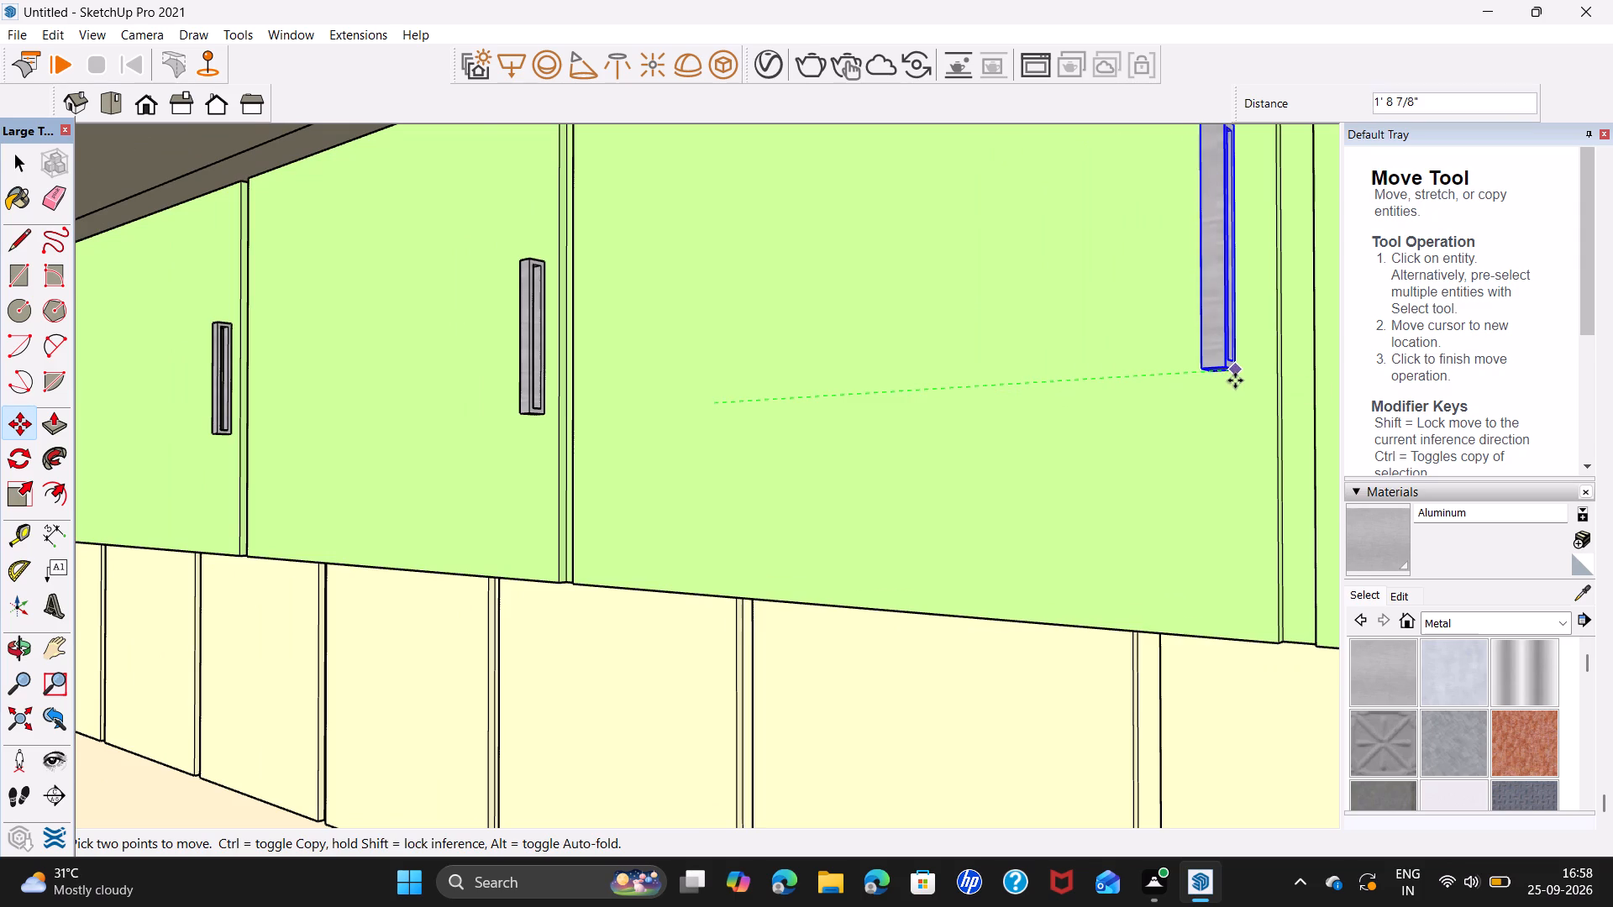
pyautogui.click(1243, 380)
pyautogui.scroll(-7, 1127, 418)
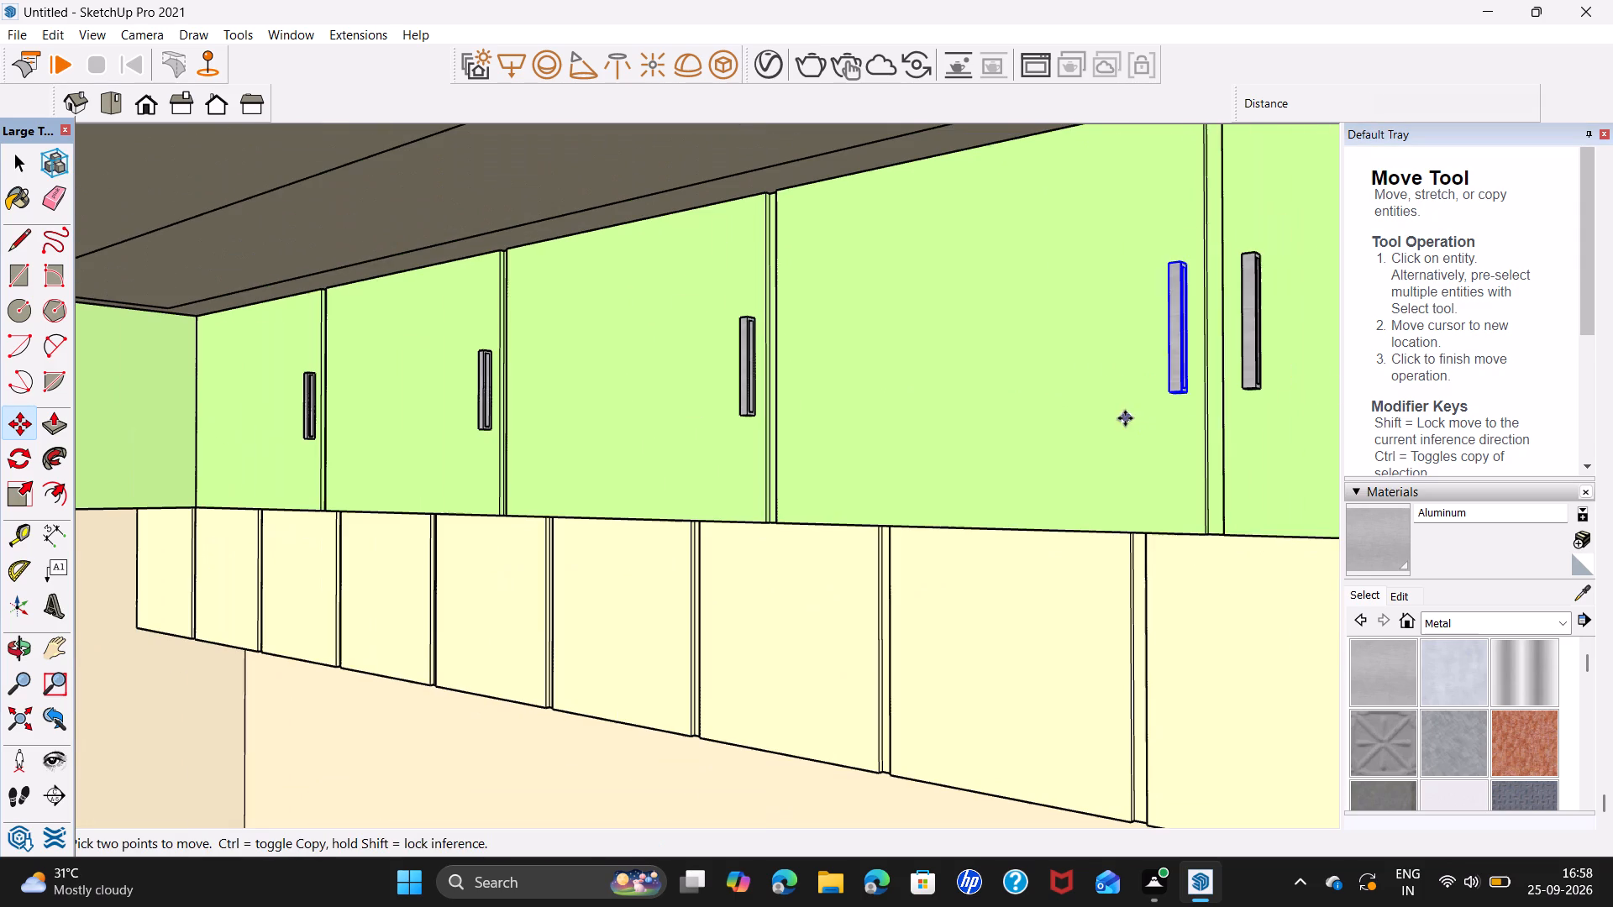
pyautogui.press('space')
# Copy the six handles on the window wall's upper cabinets about 8' 7 3/8" down onto the base cabinet doors beneath them.
pyautogui.scroll(-11, 1130, 417)
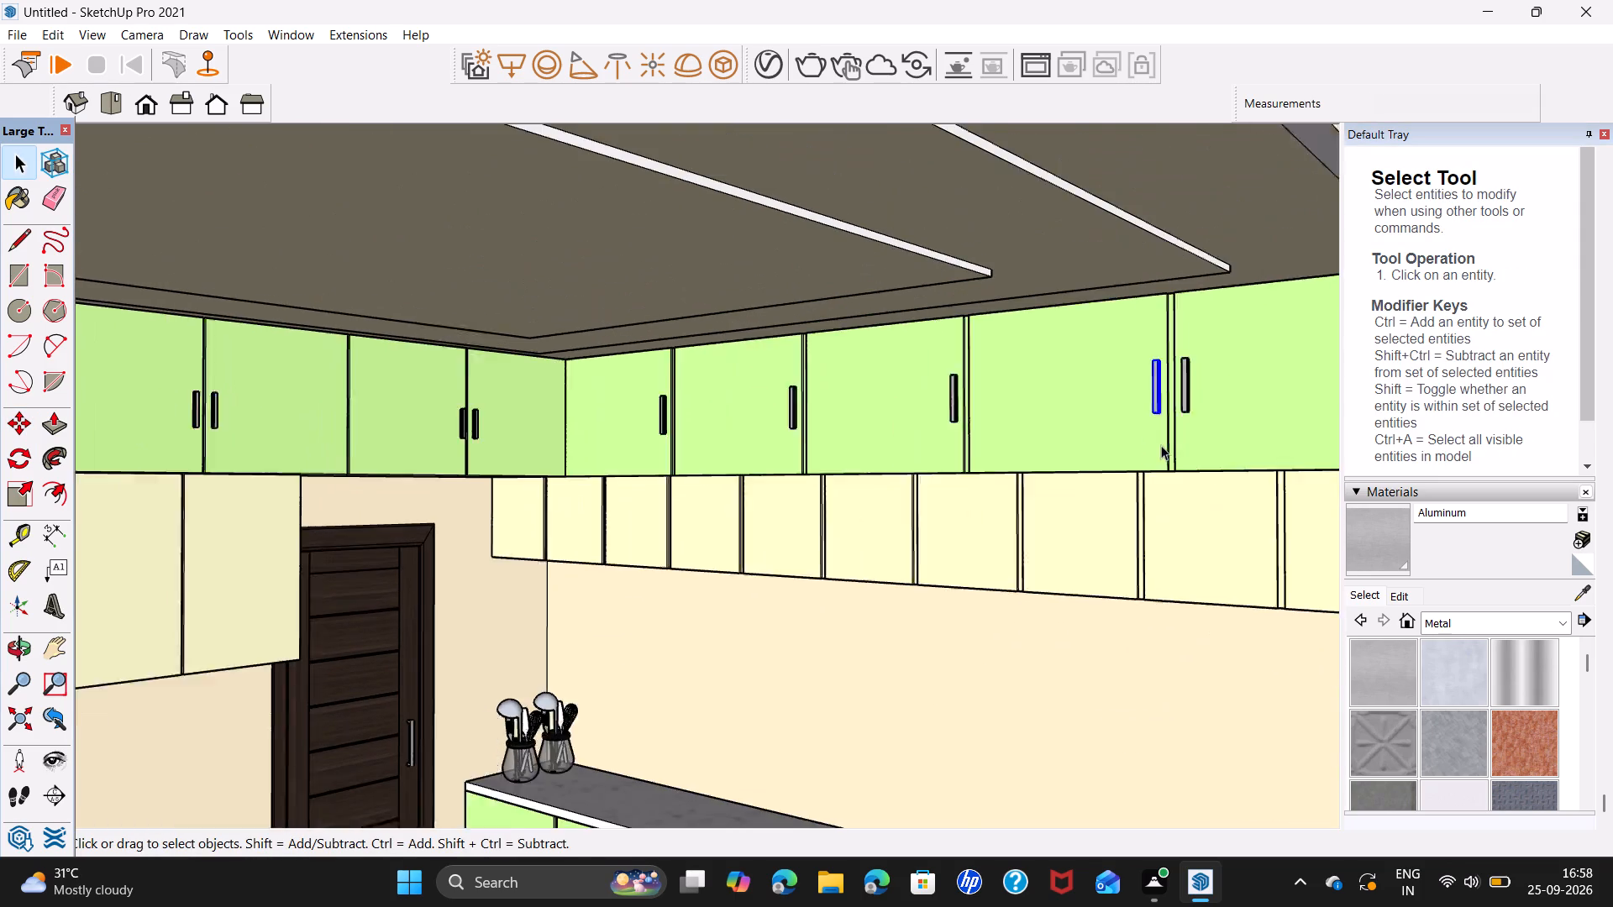
pyautogui.moveTo(1153, 522); pyautogui.dragTo(922, 474, button='middle')
pyautogui.scroll(-4, 920, 476)
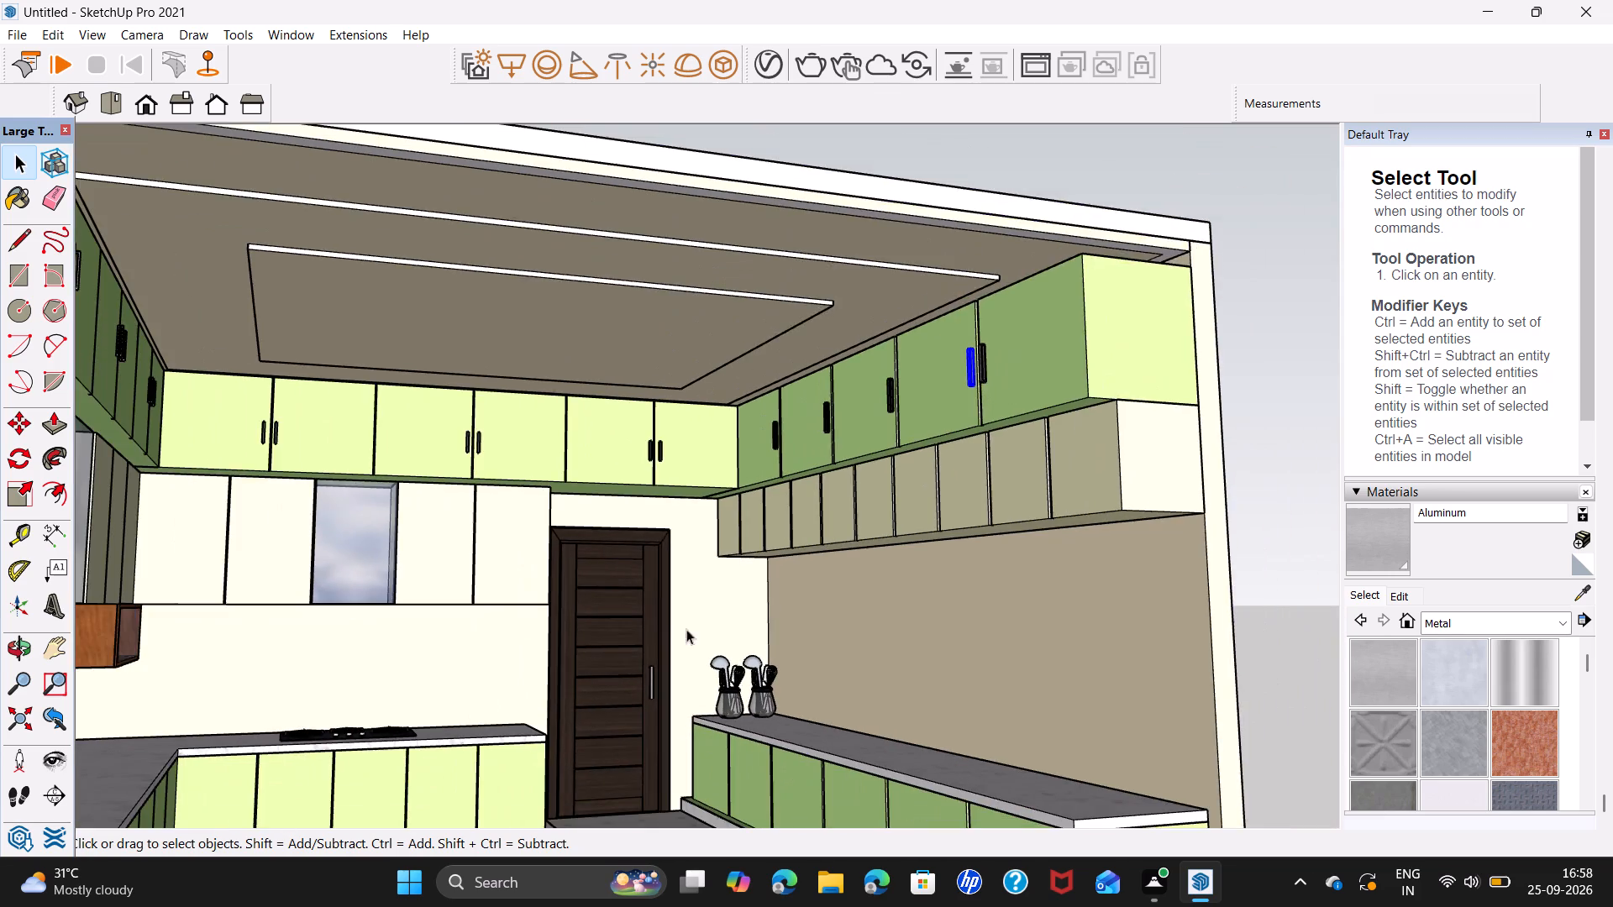
pyautogui.scroll(-3, 575, 629)
pyautogui.moveTo(510, 662); pyautogui.dragTo(338, 646, button='middle')
pyautogui.moveTo(335, 662); pyautogui.dragTo(449, 490, button='middle')
pyautogui.scroll(4, 377, 579)
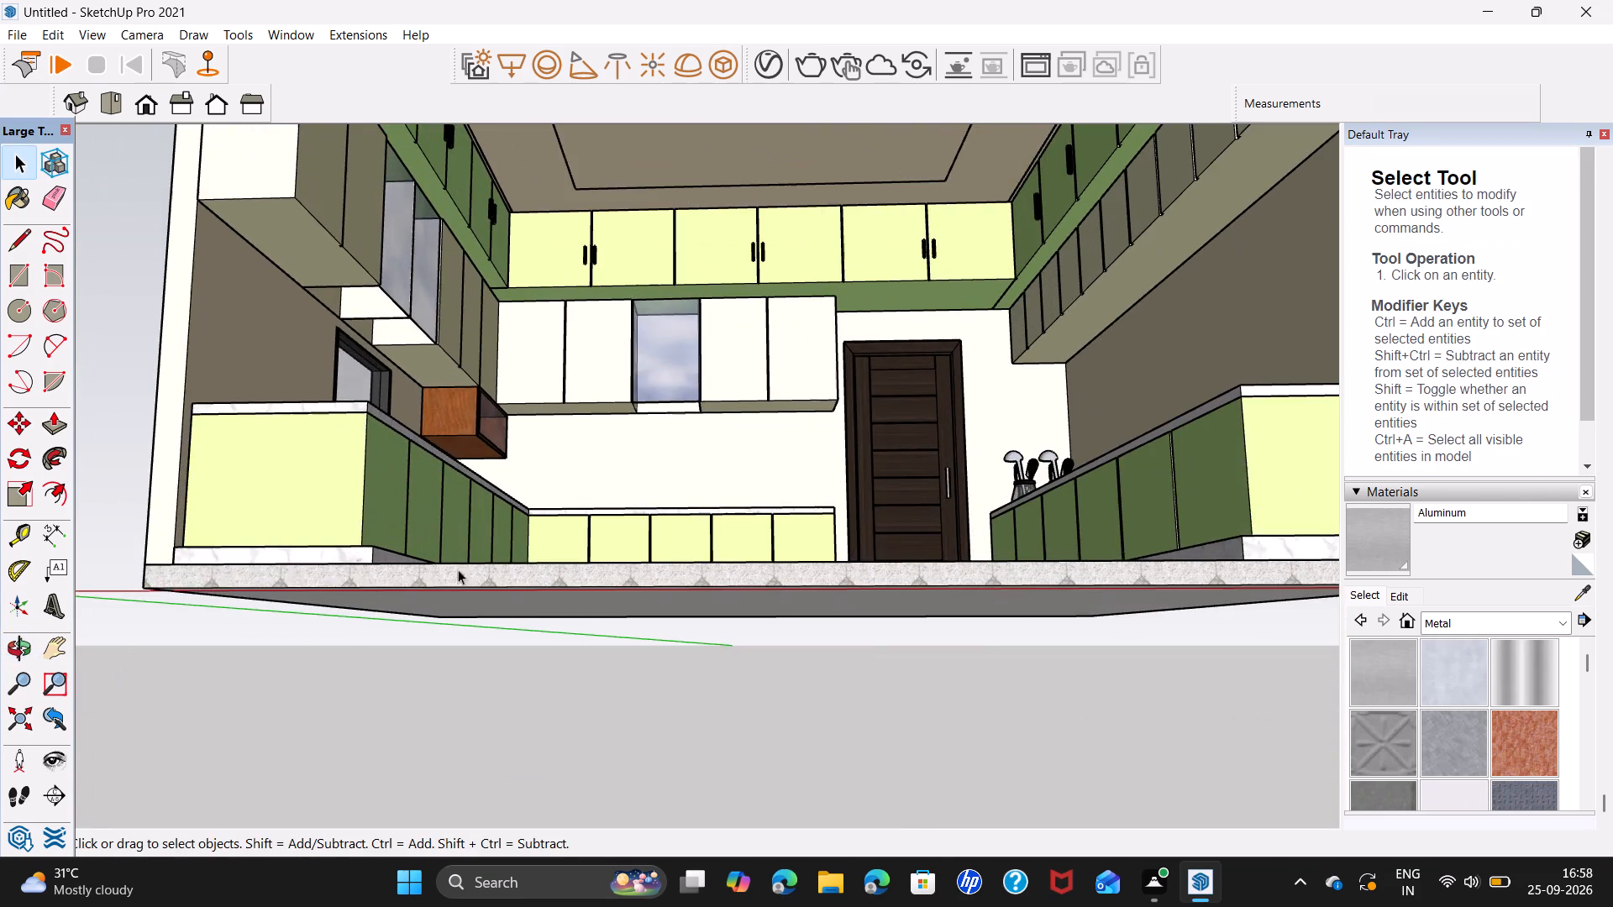
pyautogui.moveTo(544, 517); pyautogui.dragTo(344, 592, button='middle')
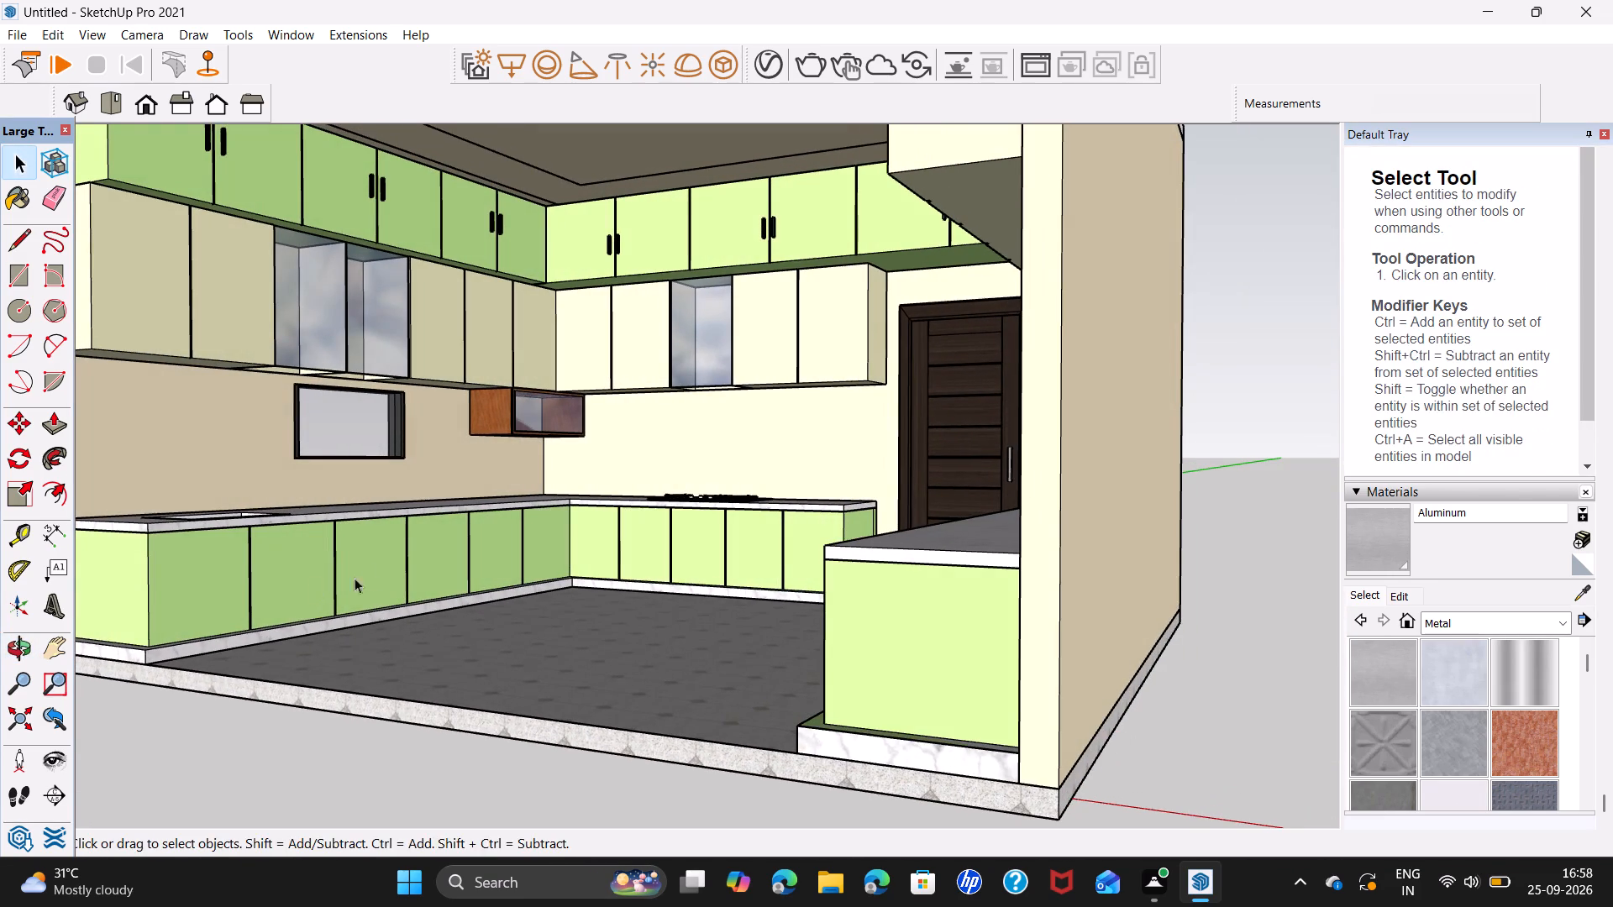
pyautogui.moveTo(398, 570); pyautogui.dragTo(333, 632, button='middle')
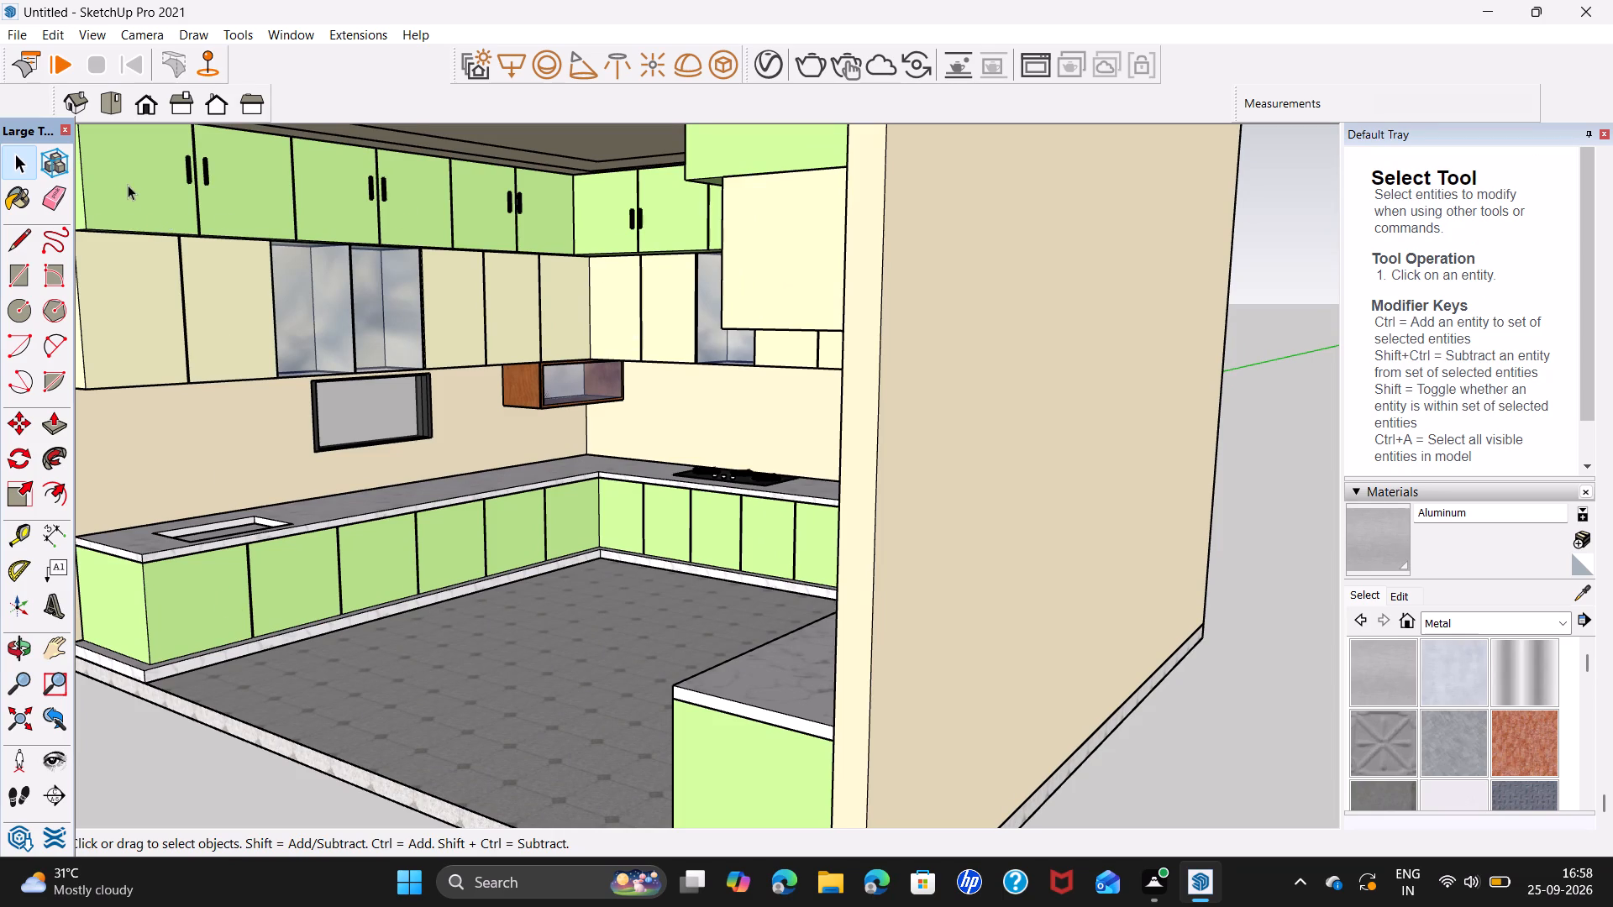
pyautogui.click(188, 178)
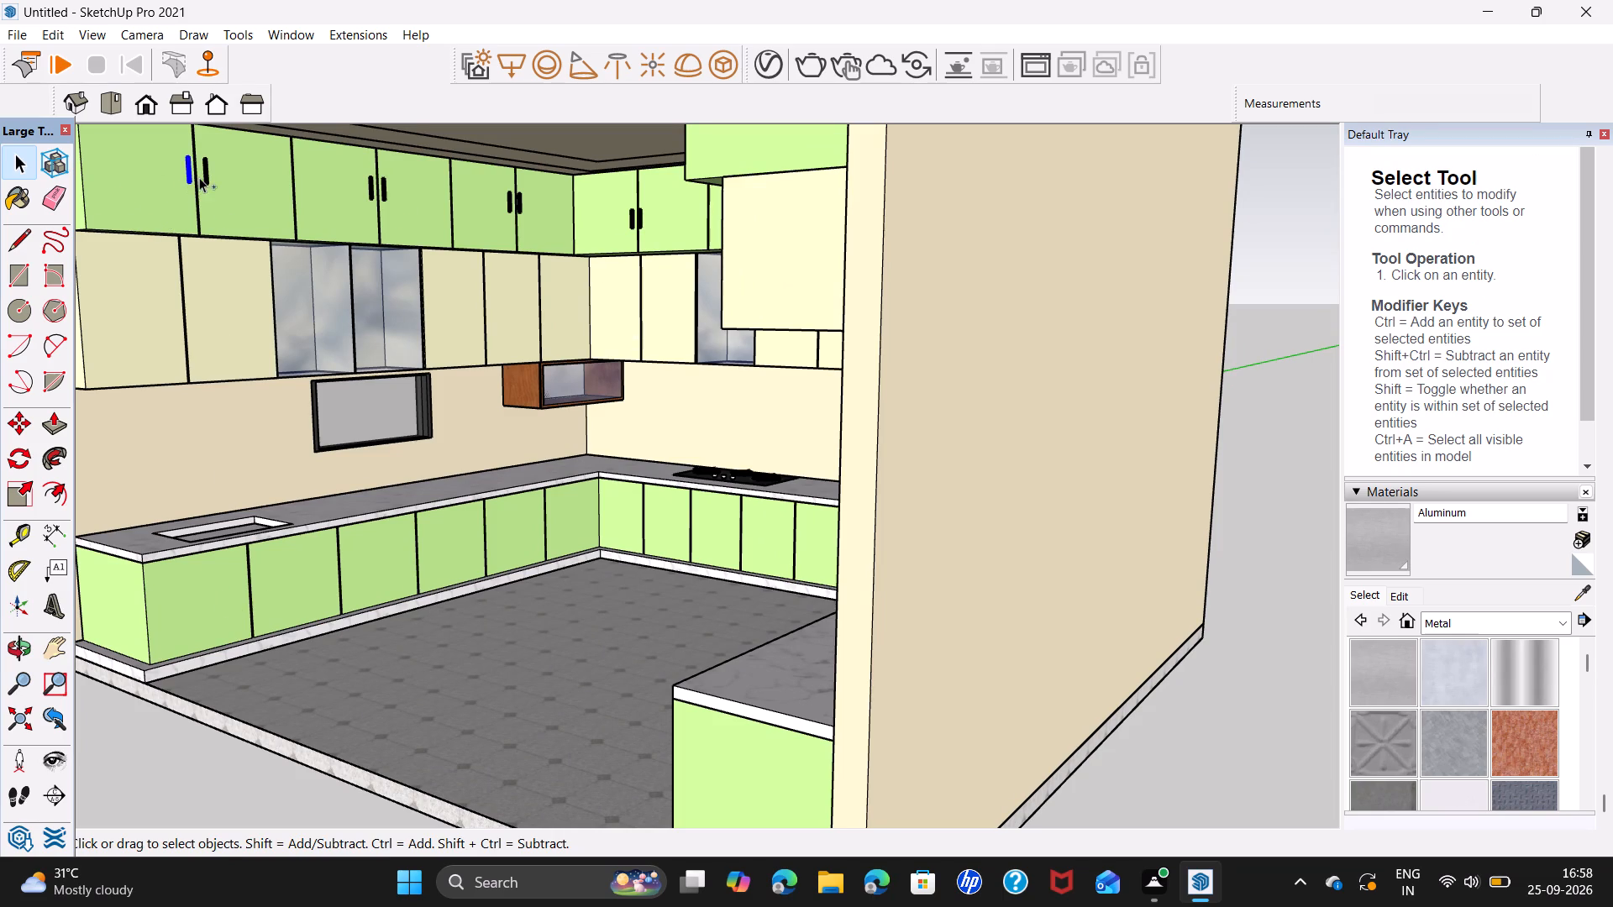
pyautogui.keyDown('ctrl'); pyautogui.click(204, 175); pyautogui.keyUp('ctrl')
pyautogui.keyDown('ctrl'); pyautogui.click(369, 191); pyautogui.keyUp('ctrl')
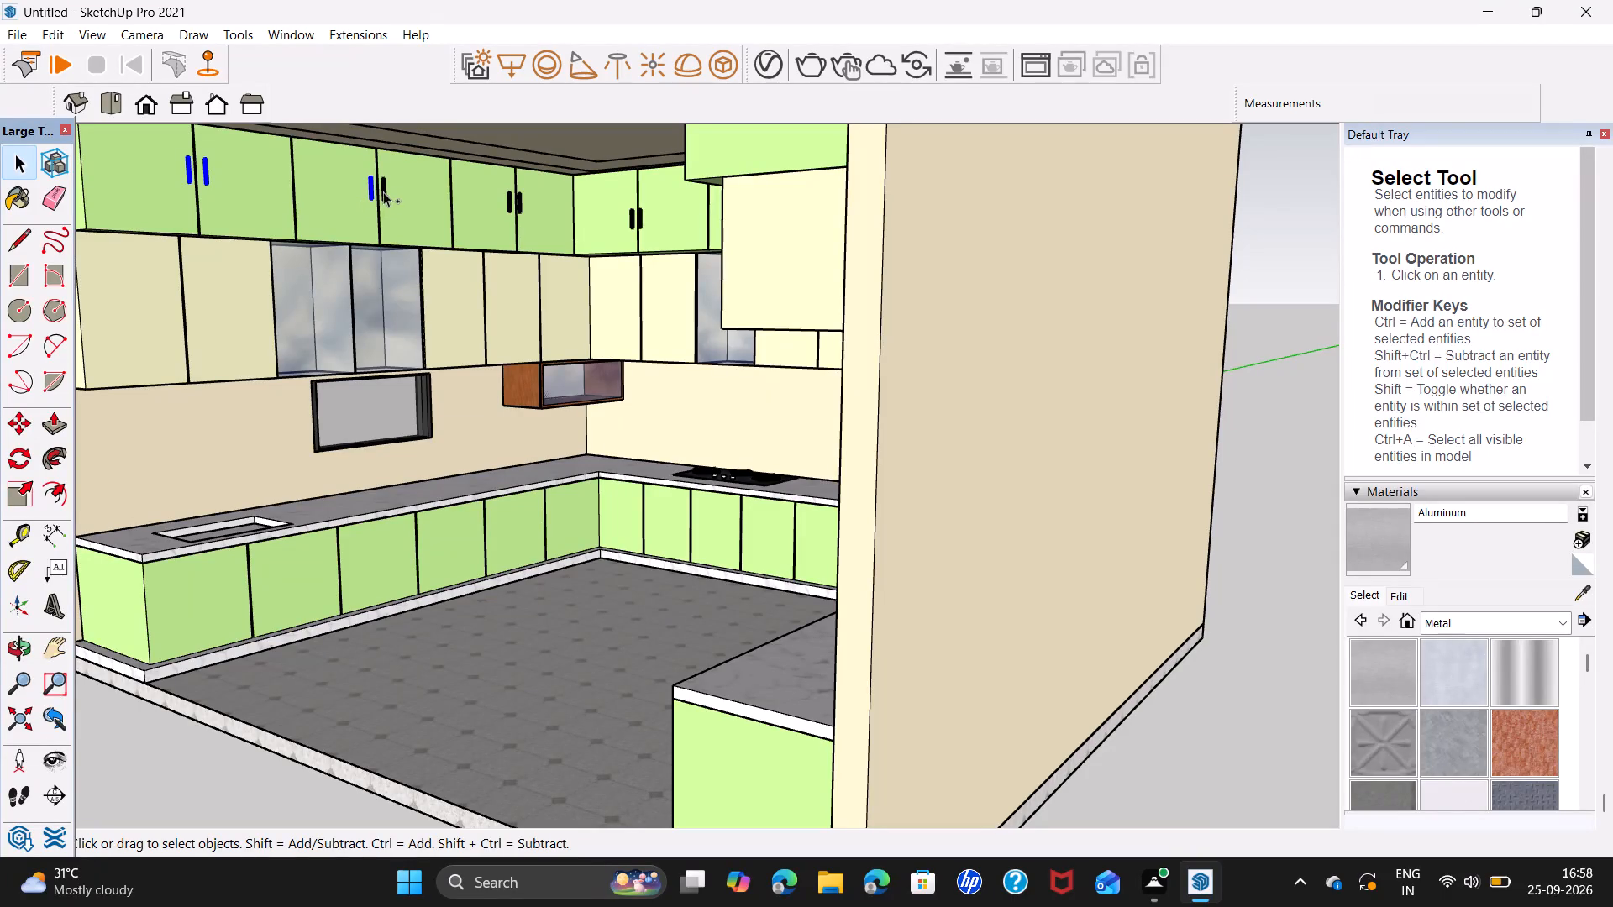
pyautogui.keyDown('ctrl'); pyautogui.click(384, 195); pyautogui.keyUp('ctrl')
pyautogui.keyDown('ctrl'); pyautogui.click(512, 203); pyautogui.keyUp('ctrl')
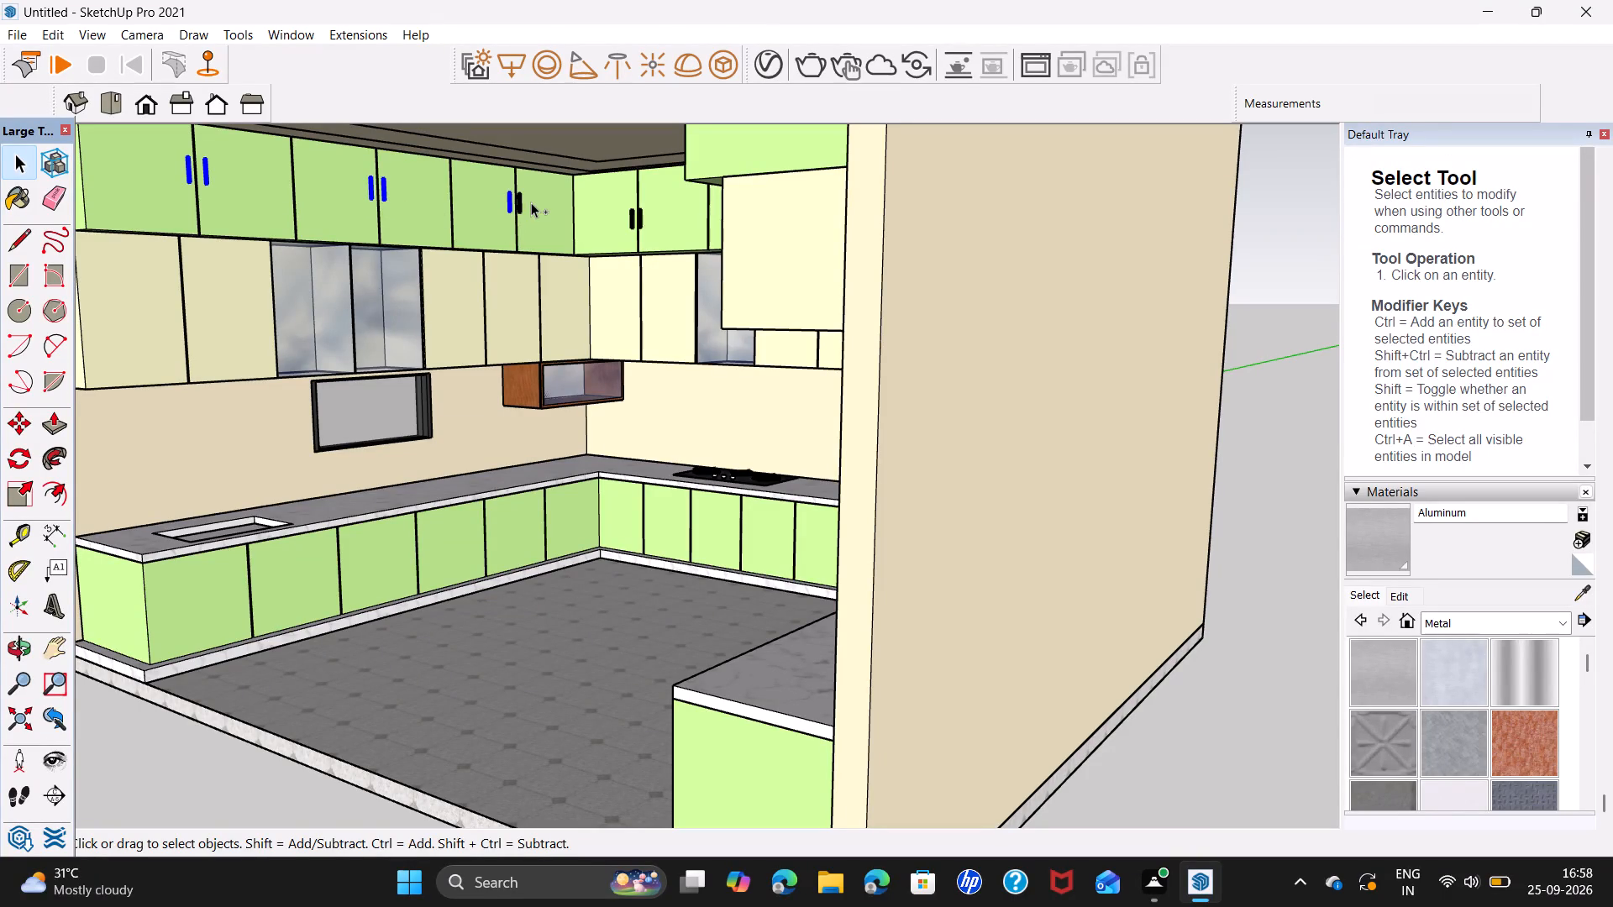
pyautogui.keyDown('ctrl'); pyautogui.click(519, 212); pyautogui.keyUp('ctrl')
pyautogui.press('m')
pyautogui.scroll(11, 190, 175)
pyautogui.moveTo(174, 191); pyautogui.dragTo(244, 205, button='middle')
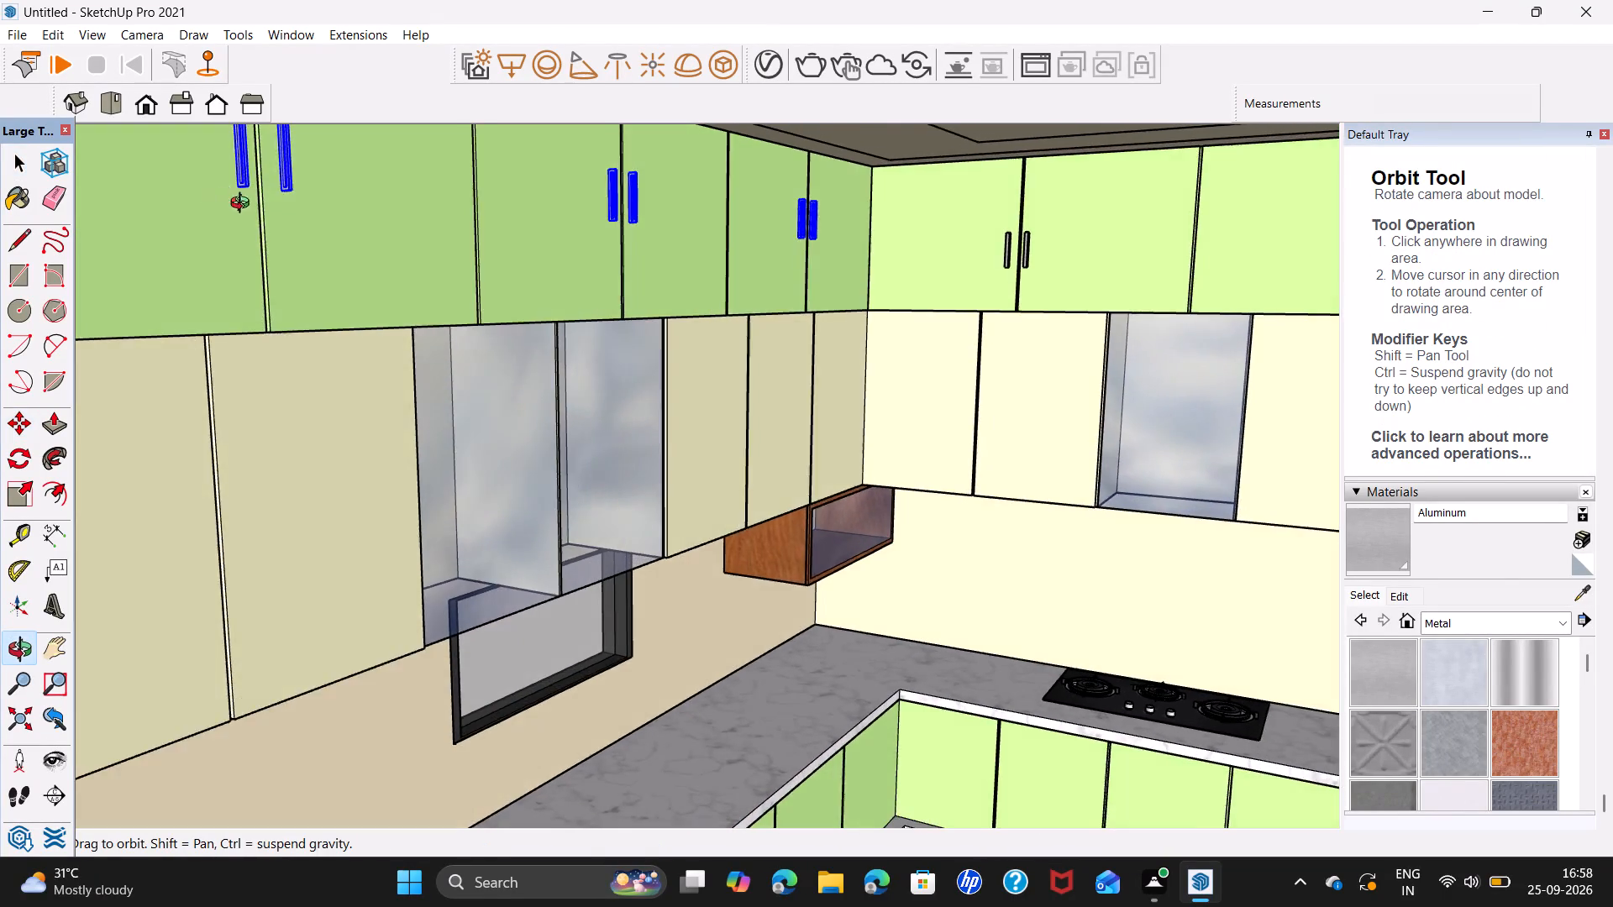
pyautogui.moveTo(244, 205); pyautogui.dragTo(286, 238, button='middle')
pyautogui.scroll(5, 335, 252)
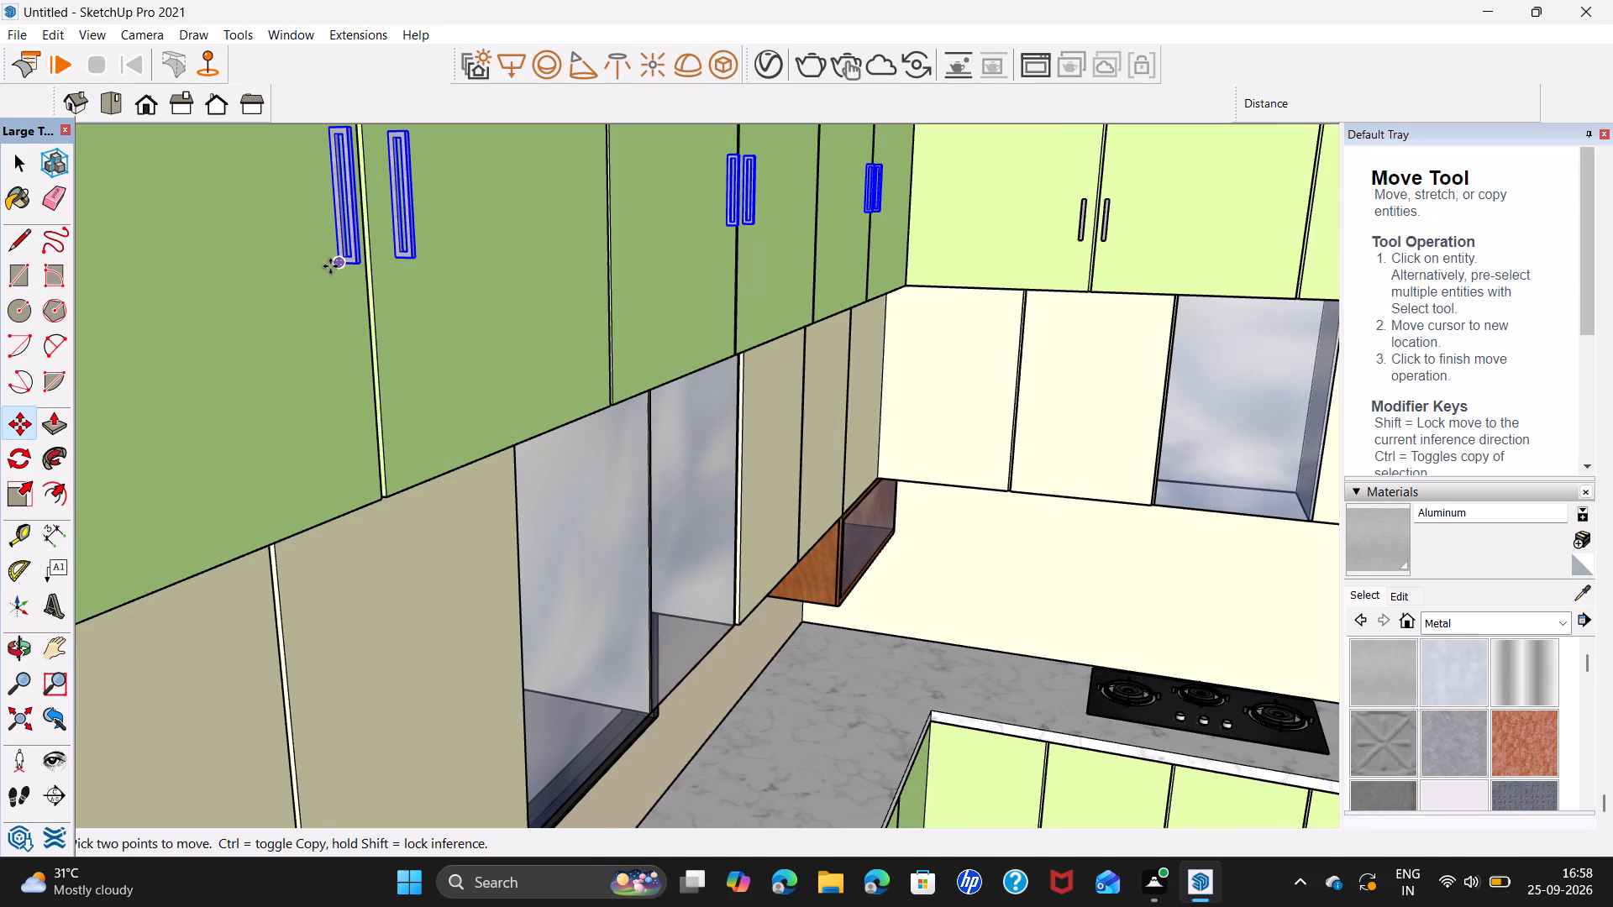
pyautogui.click(330, 266)
pyautogui.scroll(-3, 401, 517)
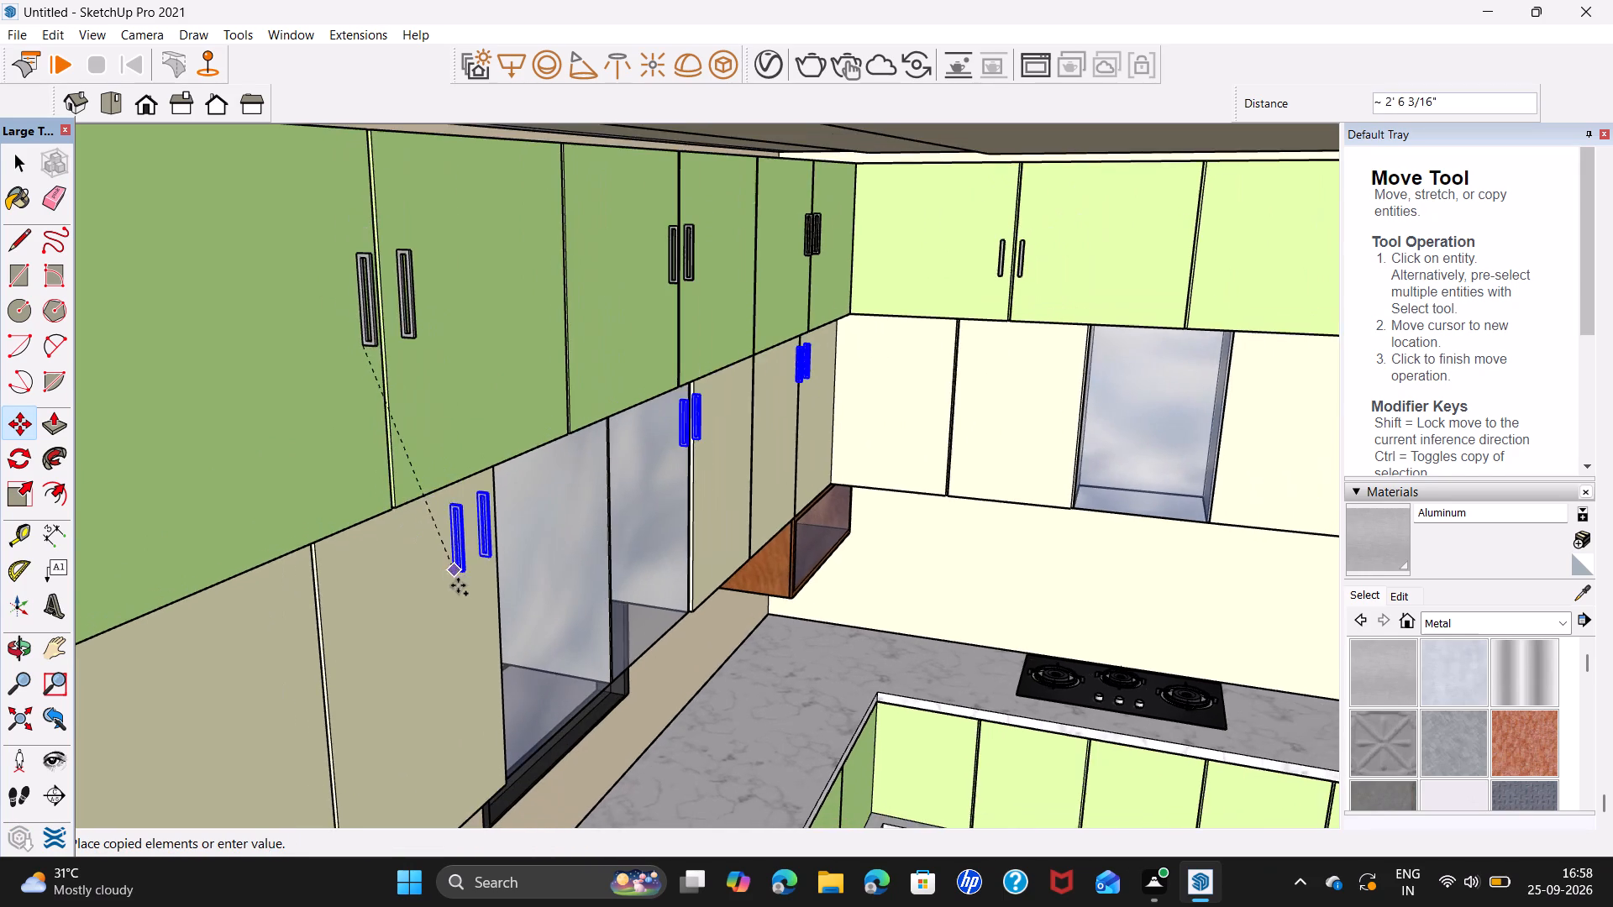
pyautogui.moveTo(459, 586); pyautogui.dragTo(277, 317, button='middle')
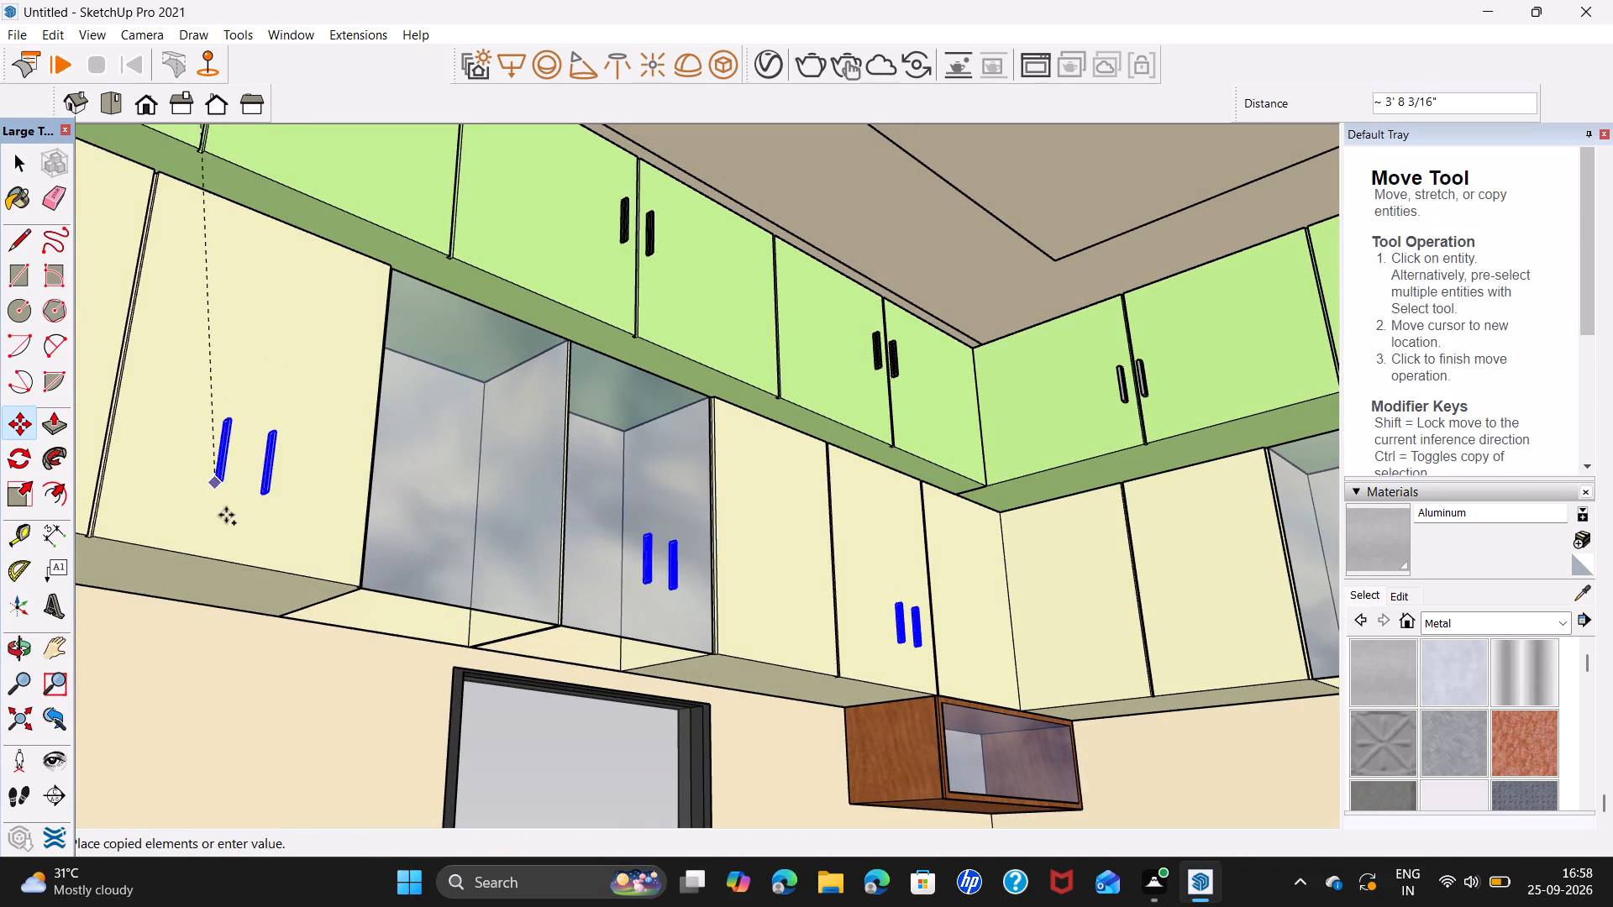
pyautogui.scroll(-12, 226, 515)
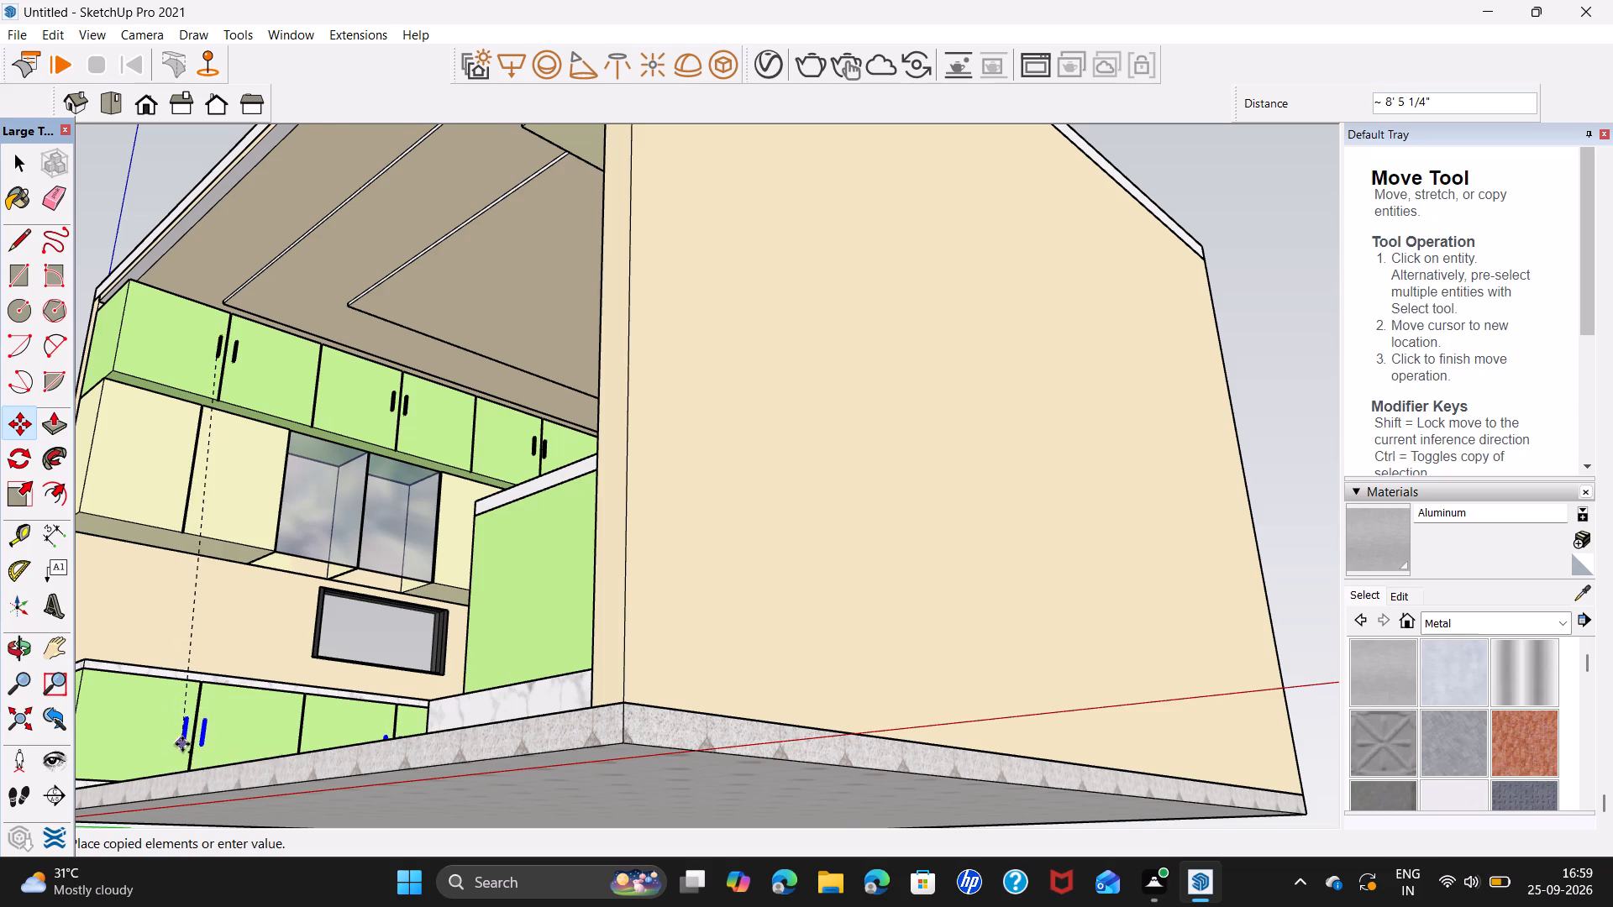
pyautogui.scroll(9, 182, 744)
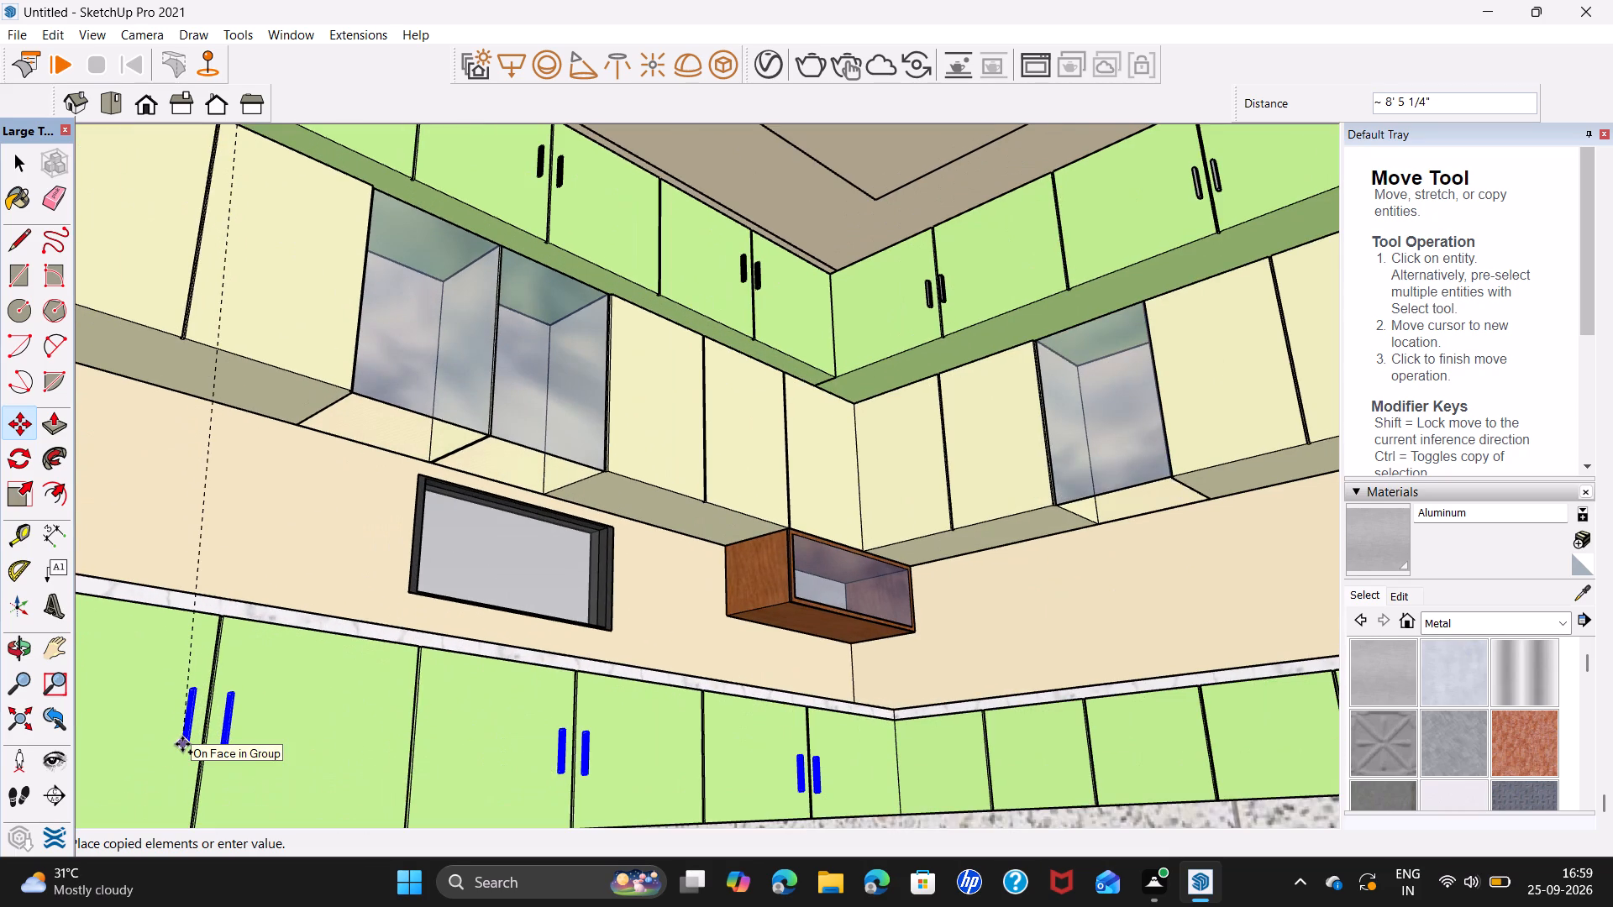
pyautogui.moveTo(182, 744); pyautogui.dragTo(195, 721, button='middle')
pyautogui.moveTo(273, 658); pyautogui.dragTo(231, 865, button='middle')
pyautogui.moveTo(298, 769); pyautogui.dragTo(299, 767, button='middle')
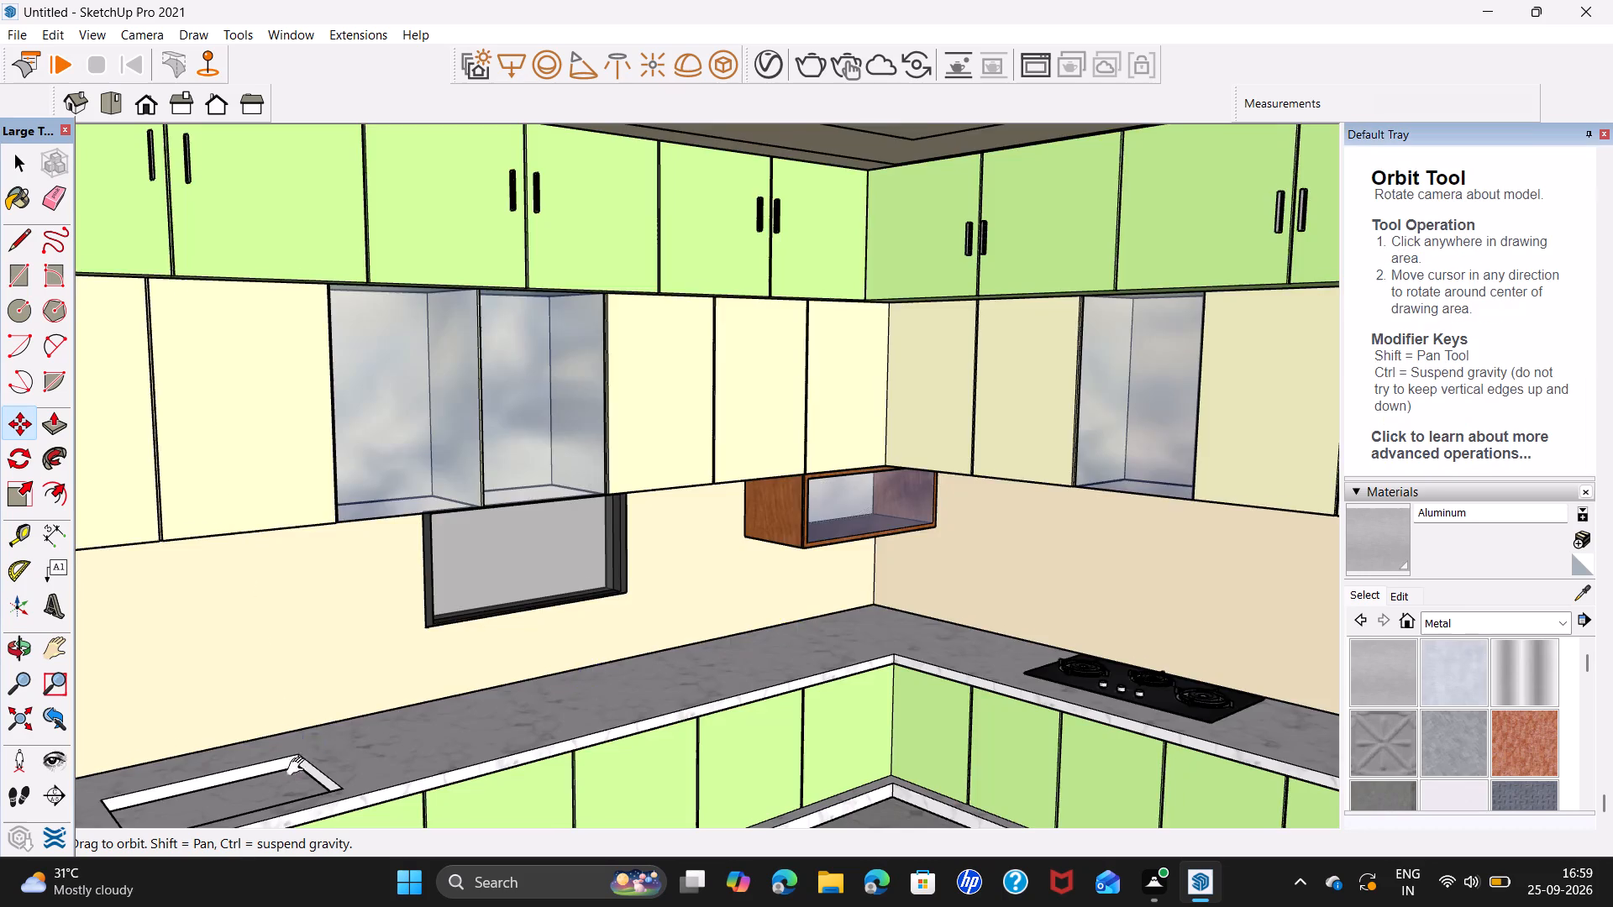
pyautogui.moveTo(299, 767); pyautogui.dragTo(297, 384, button='middle')
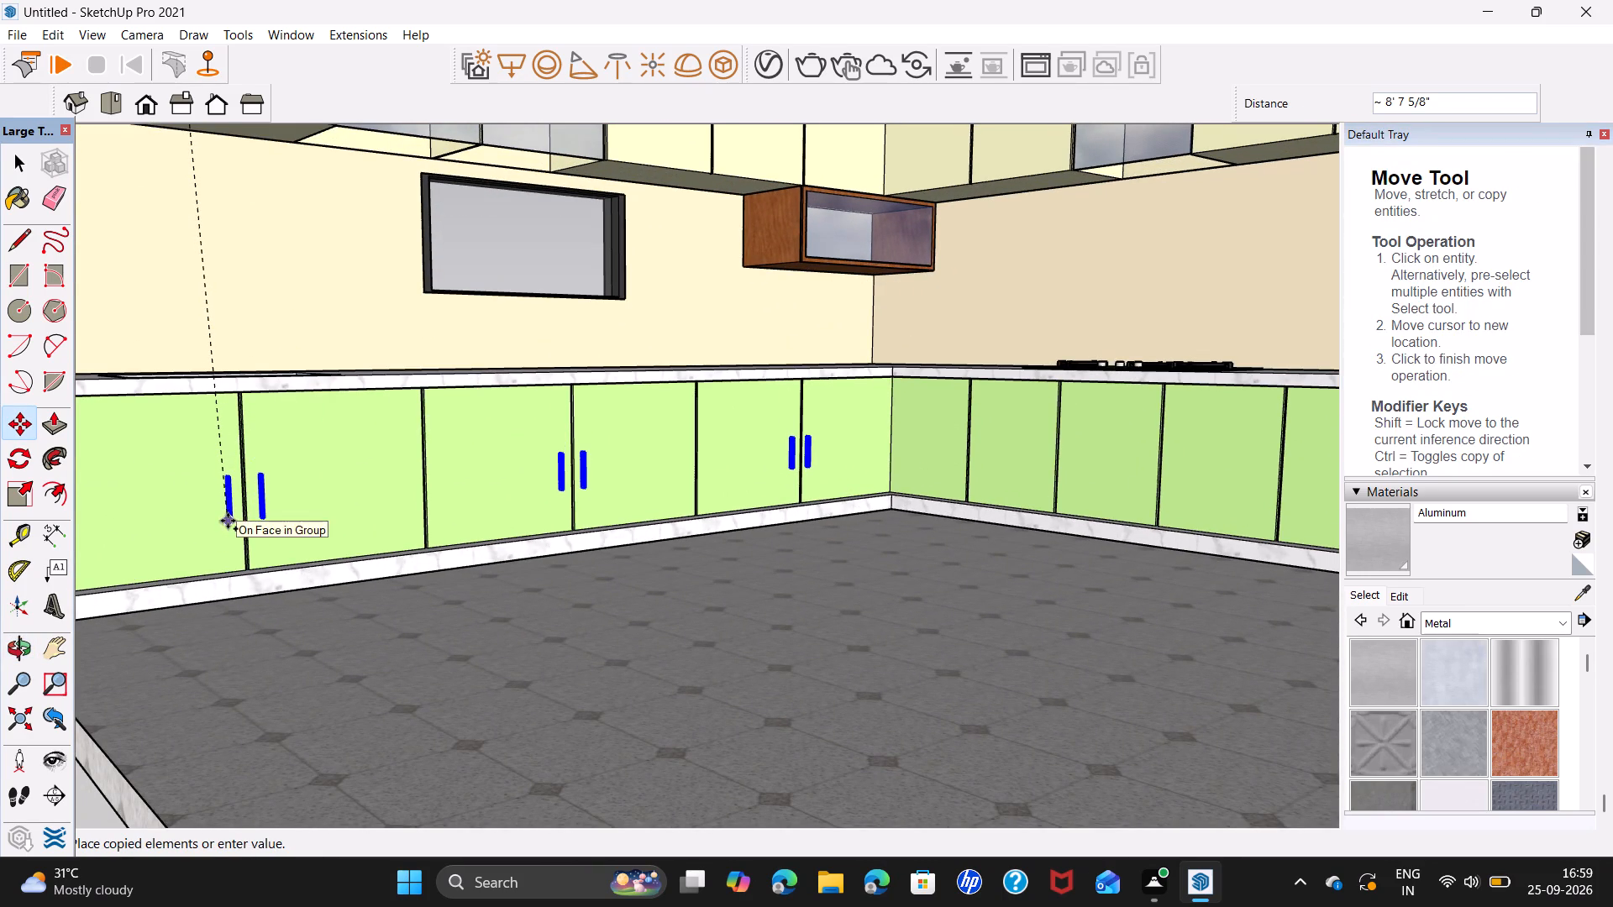
pyautogui.scroll(14, 229, 516)
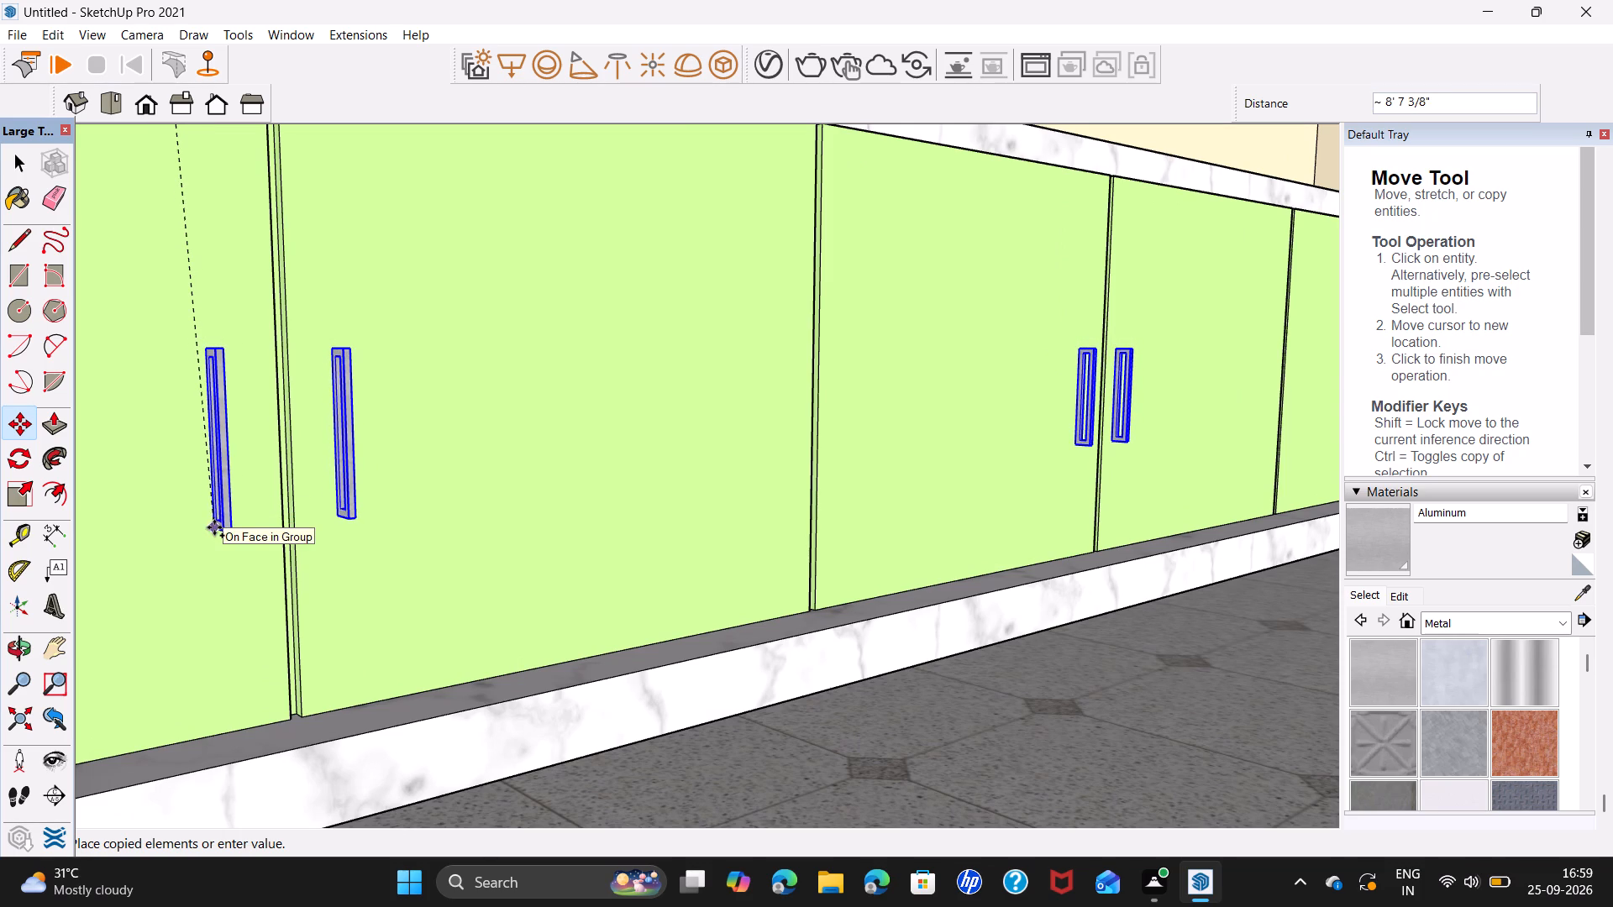
pyautogui.click(214, 527)
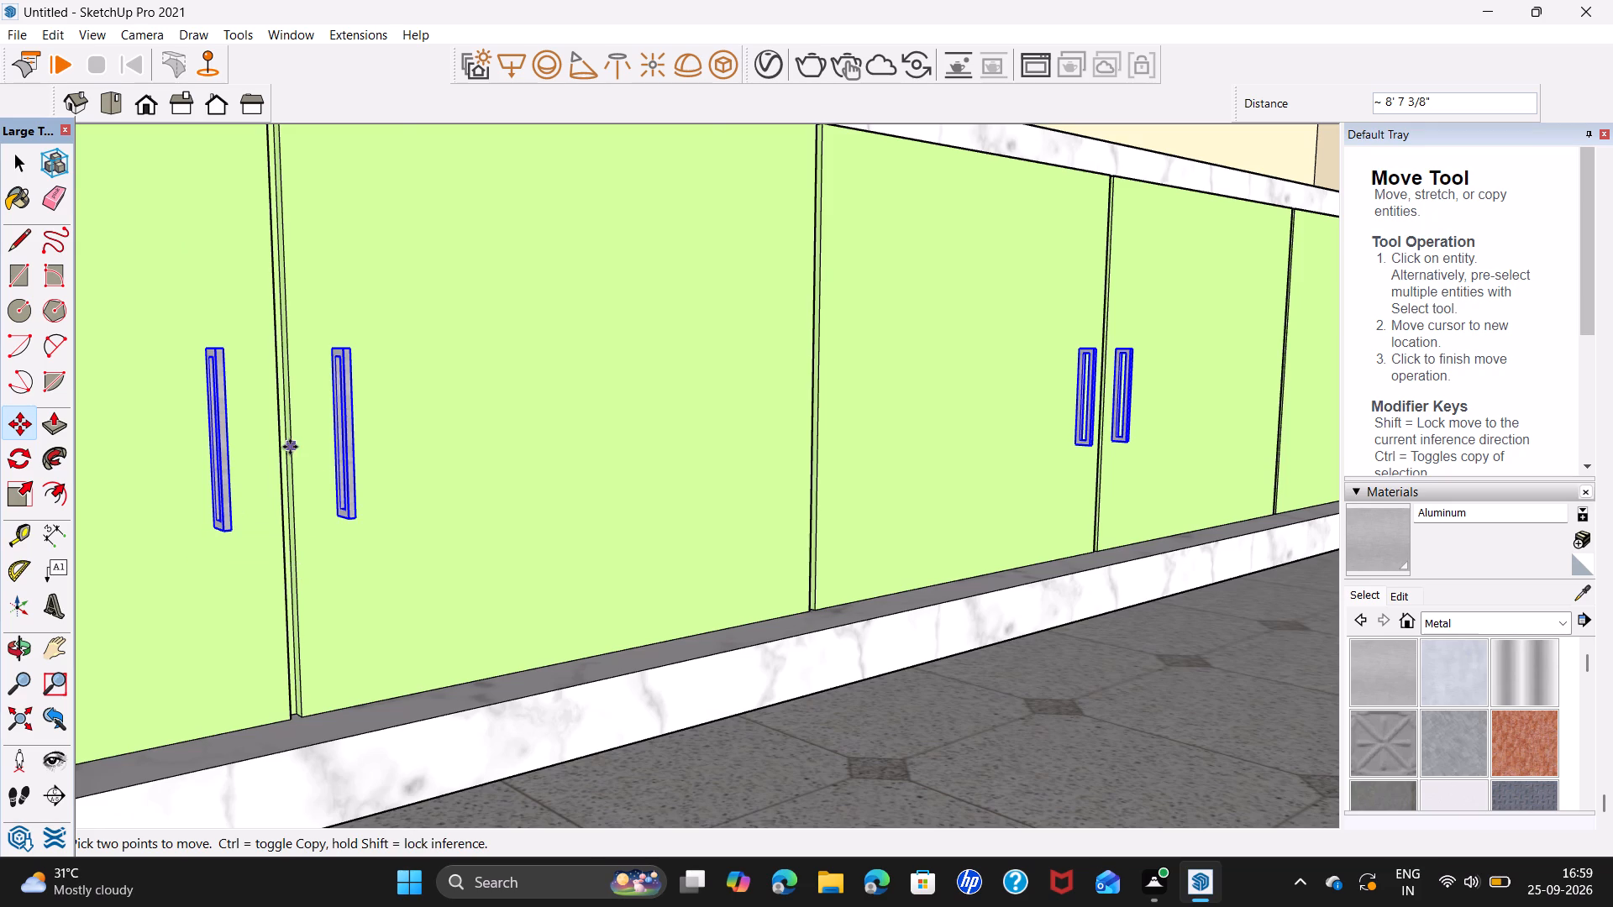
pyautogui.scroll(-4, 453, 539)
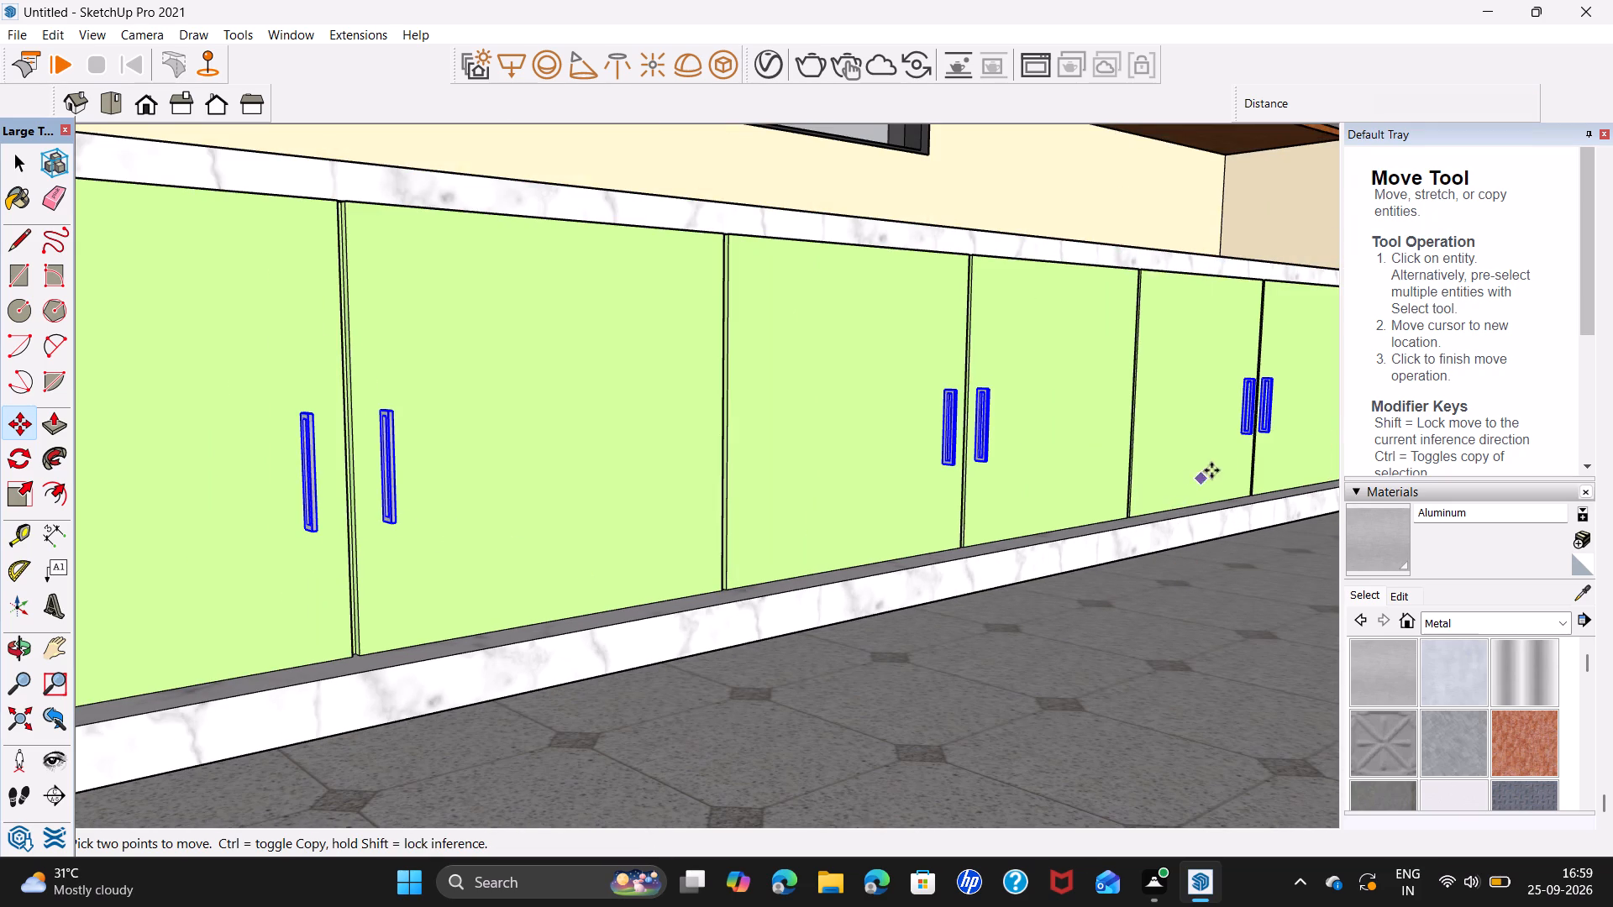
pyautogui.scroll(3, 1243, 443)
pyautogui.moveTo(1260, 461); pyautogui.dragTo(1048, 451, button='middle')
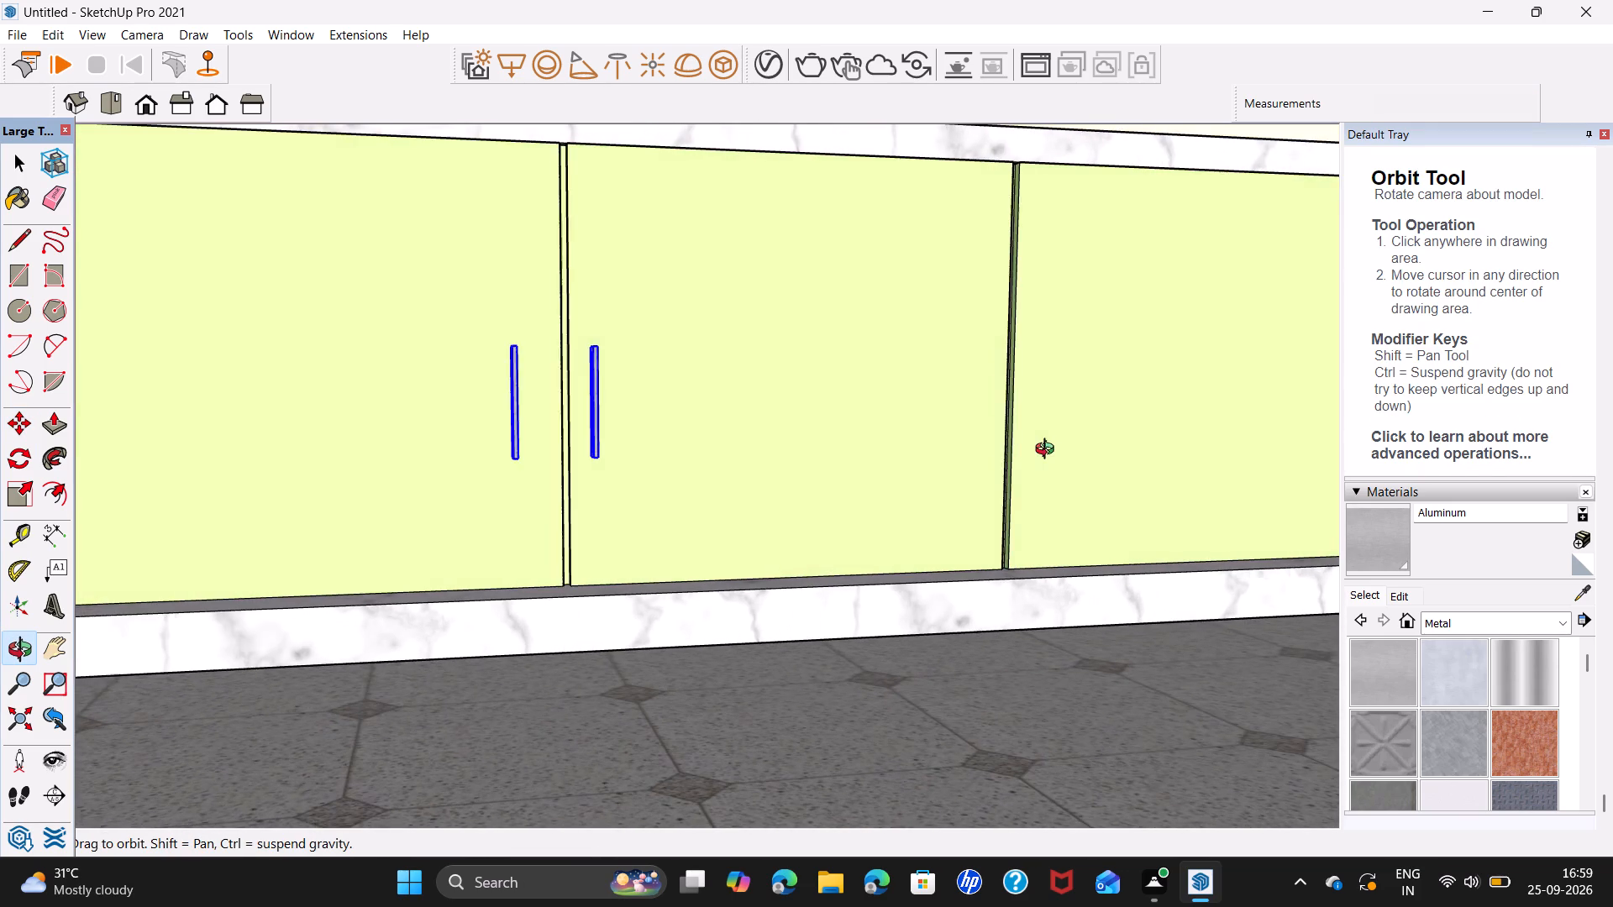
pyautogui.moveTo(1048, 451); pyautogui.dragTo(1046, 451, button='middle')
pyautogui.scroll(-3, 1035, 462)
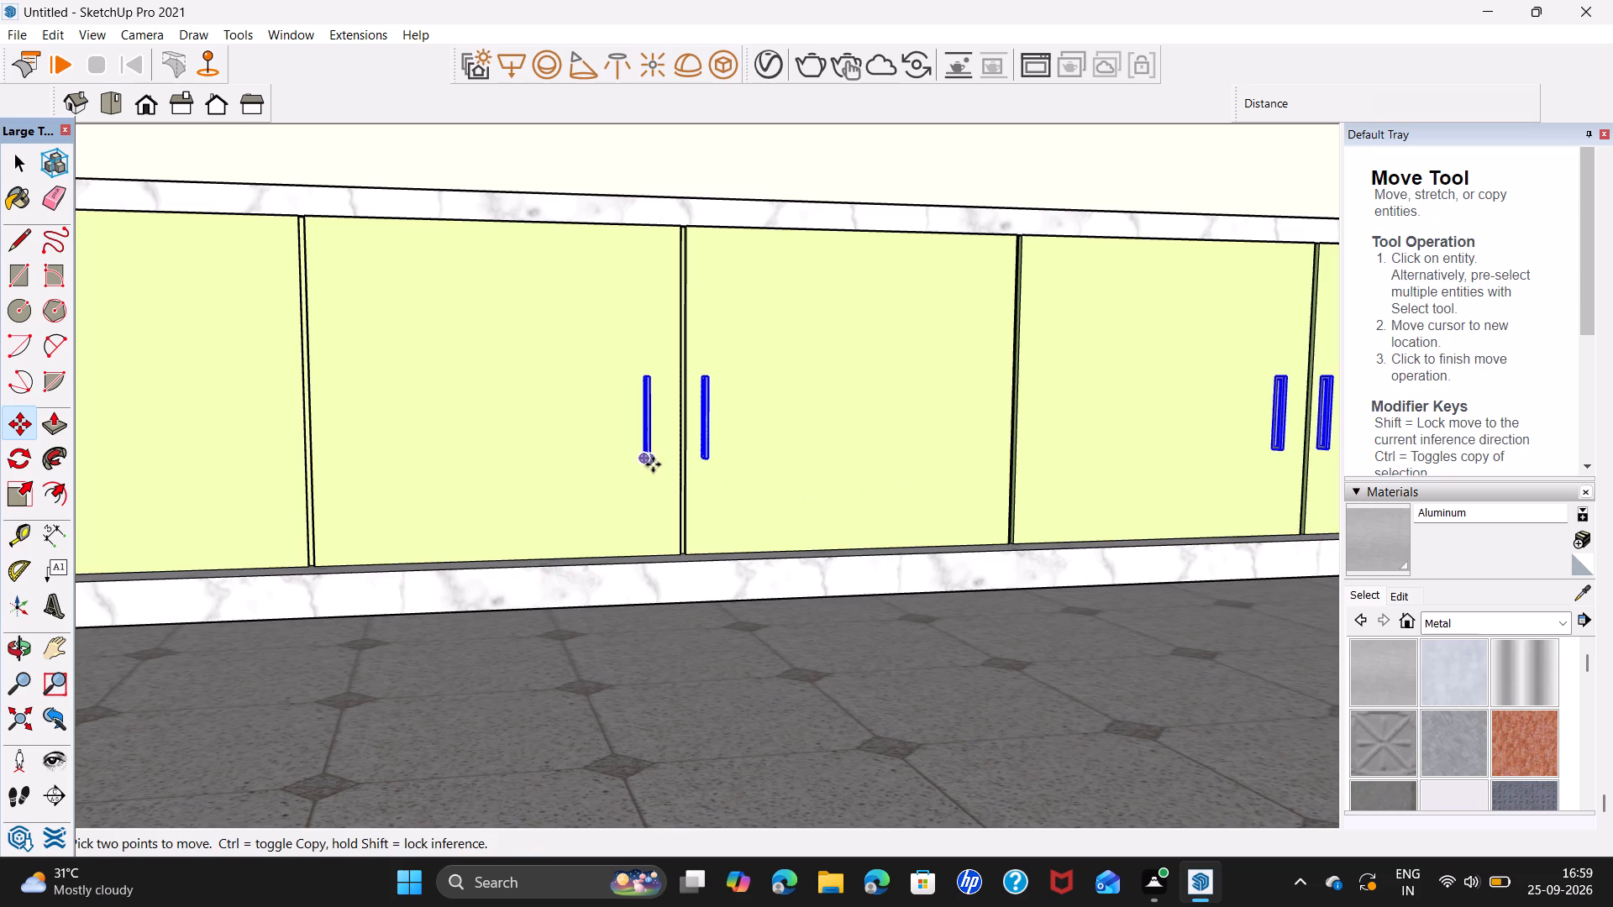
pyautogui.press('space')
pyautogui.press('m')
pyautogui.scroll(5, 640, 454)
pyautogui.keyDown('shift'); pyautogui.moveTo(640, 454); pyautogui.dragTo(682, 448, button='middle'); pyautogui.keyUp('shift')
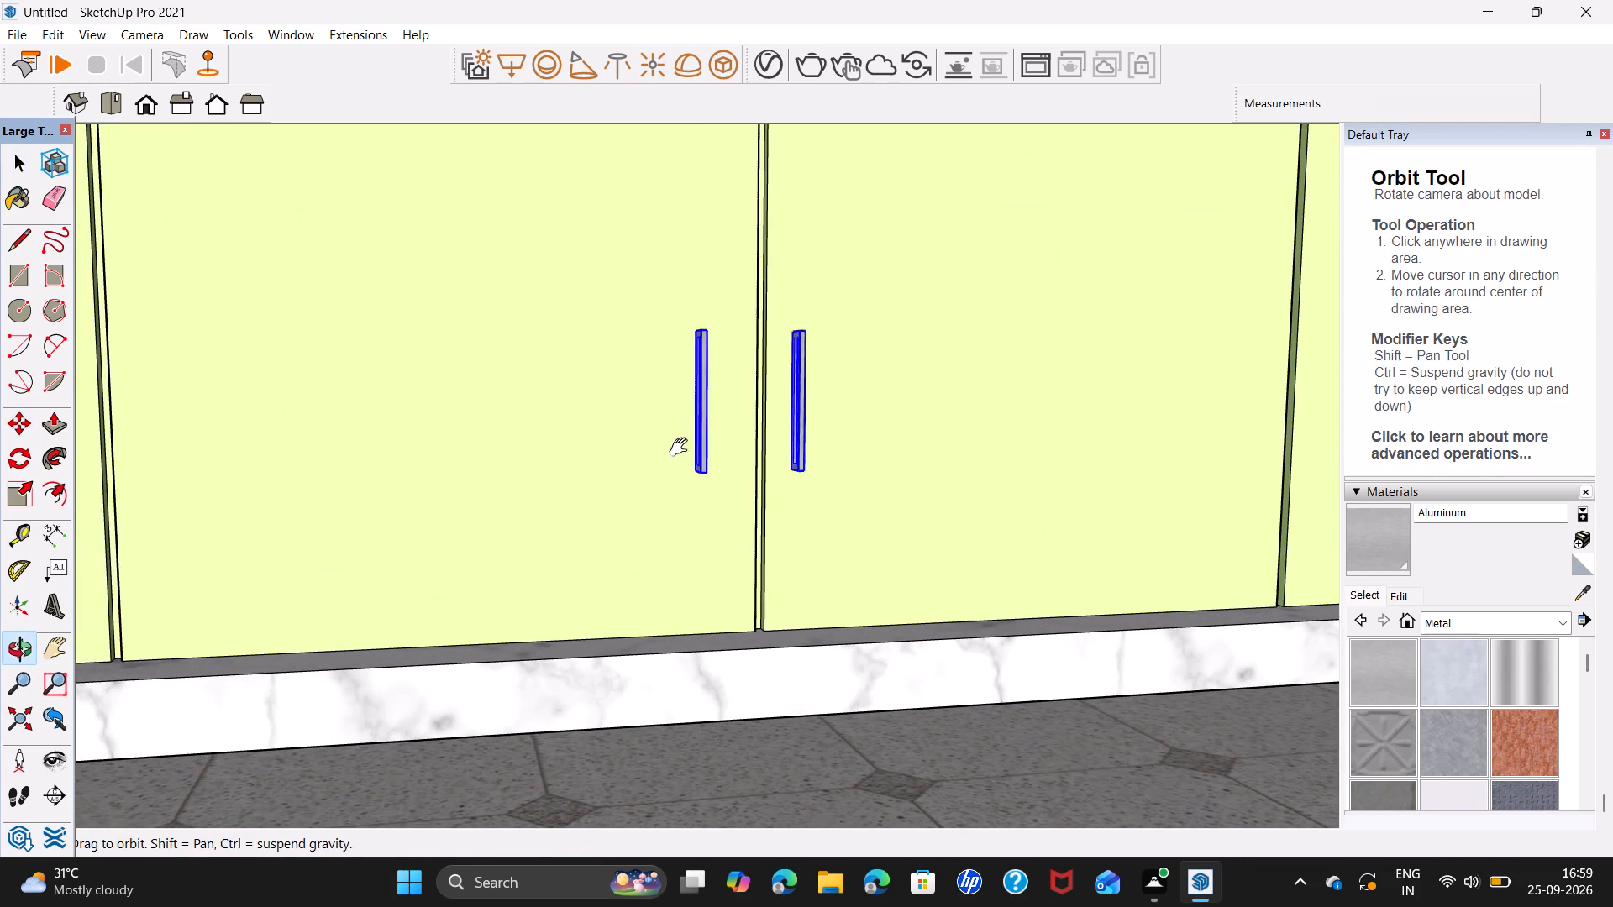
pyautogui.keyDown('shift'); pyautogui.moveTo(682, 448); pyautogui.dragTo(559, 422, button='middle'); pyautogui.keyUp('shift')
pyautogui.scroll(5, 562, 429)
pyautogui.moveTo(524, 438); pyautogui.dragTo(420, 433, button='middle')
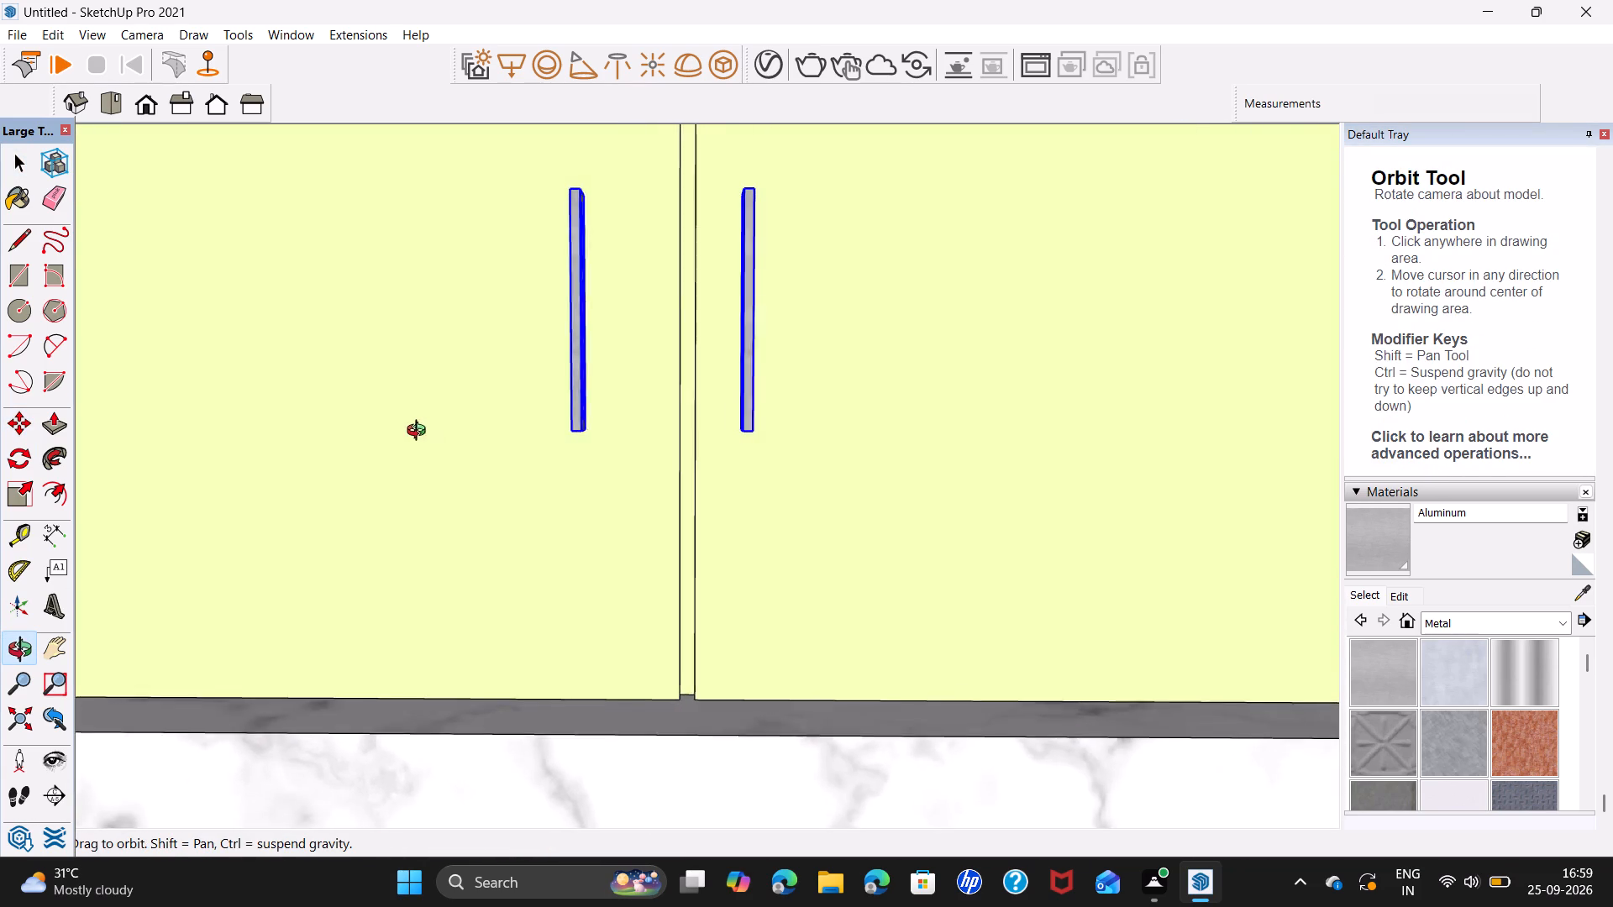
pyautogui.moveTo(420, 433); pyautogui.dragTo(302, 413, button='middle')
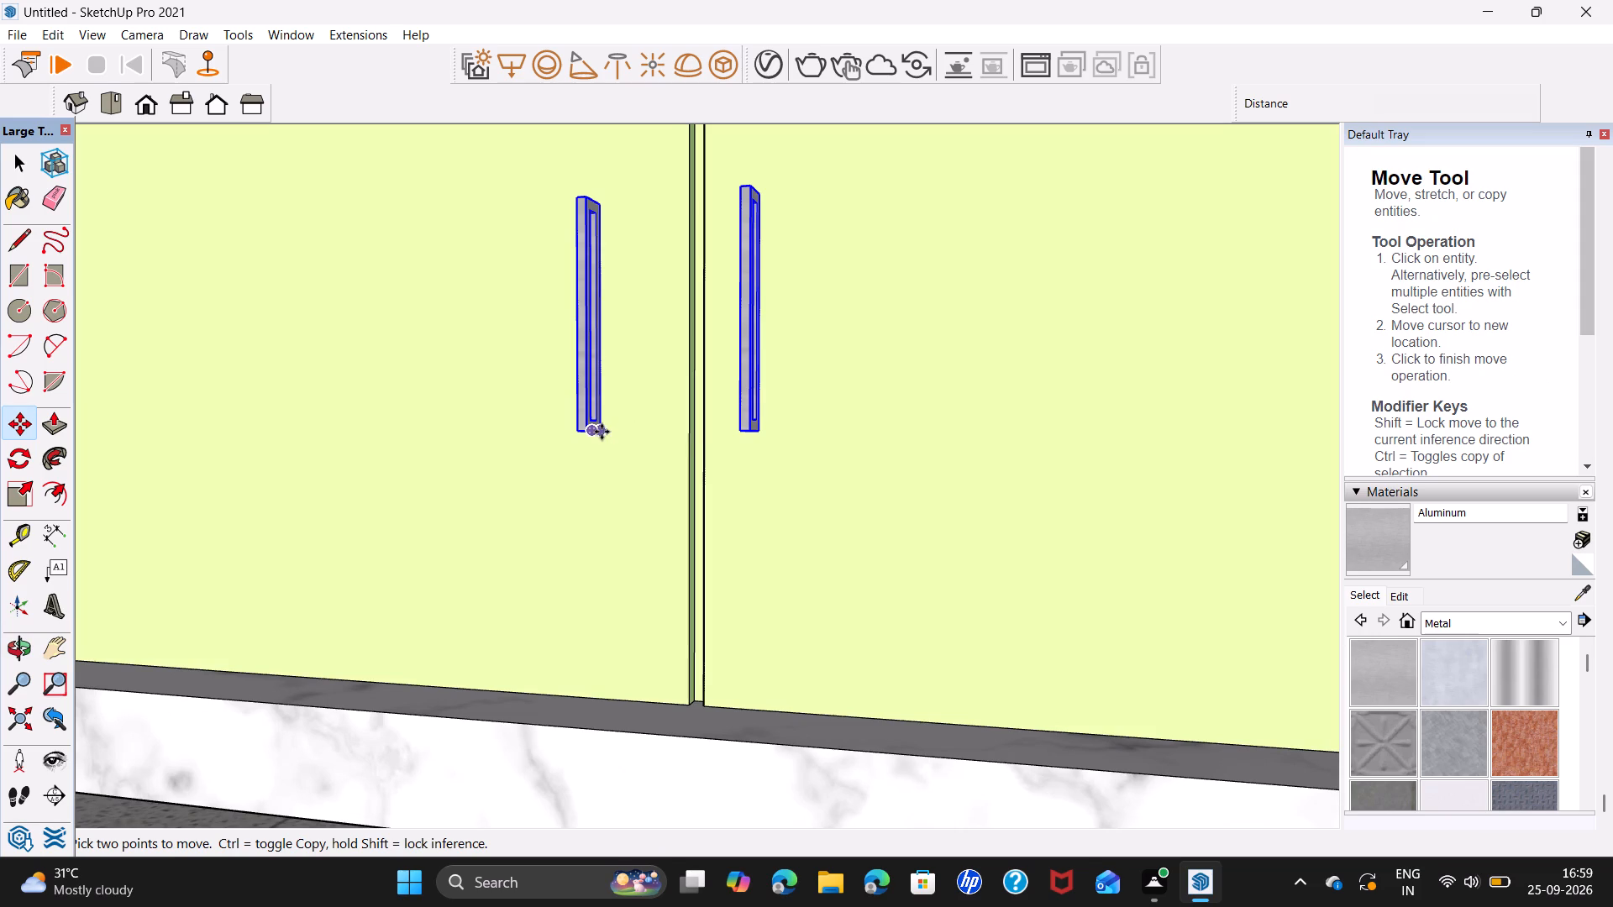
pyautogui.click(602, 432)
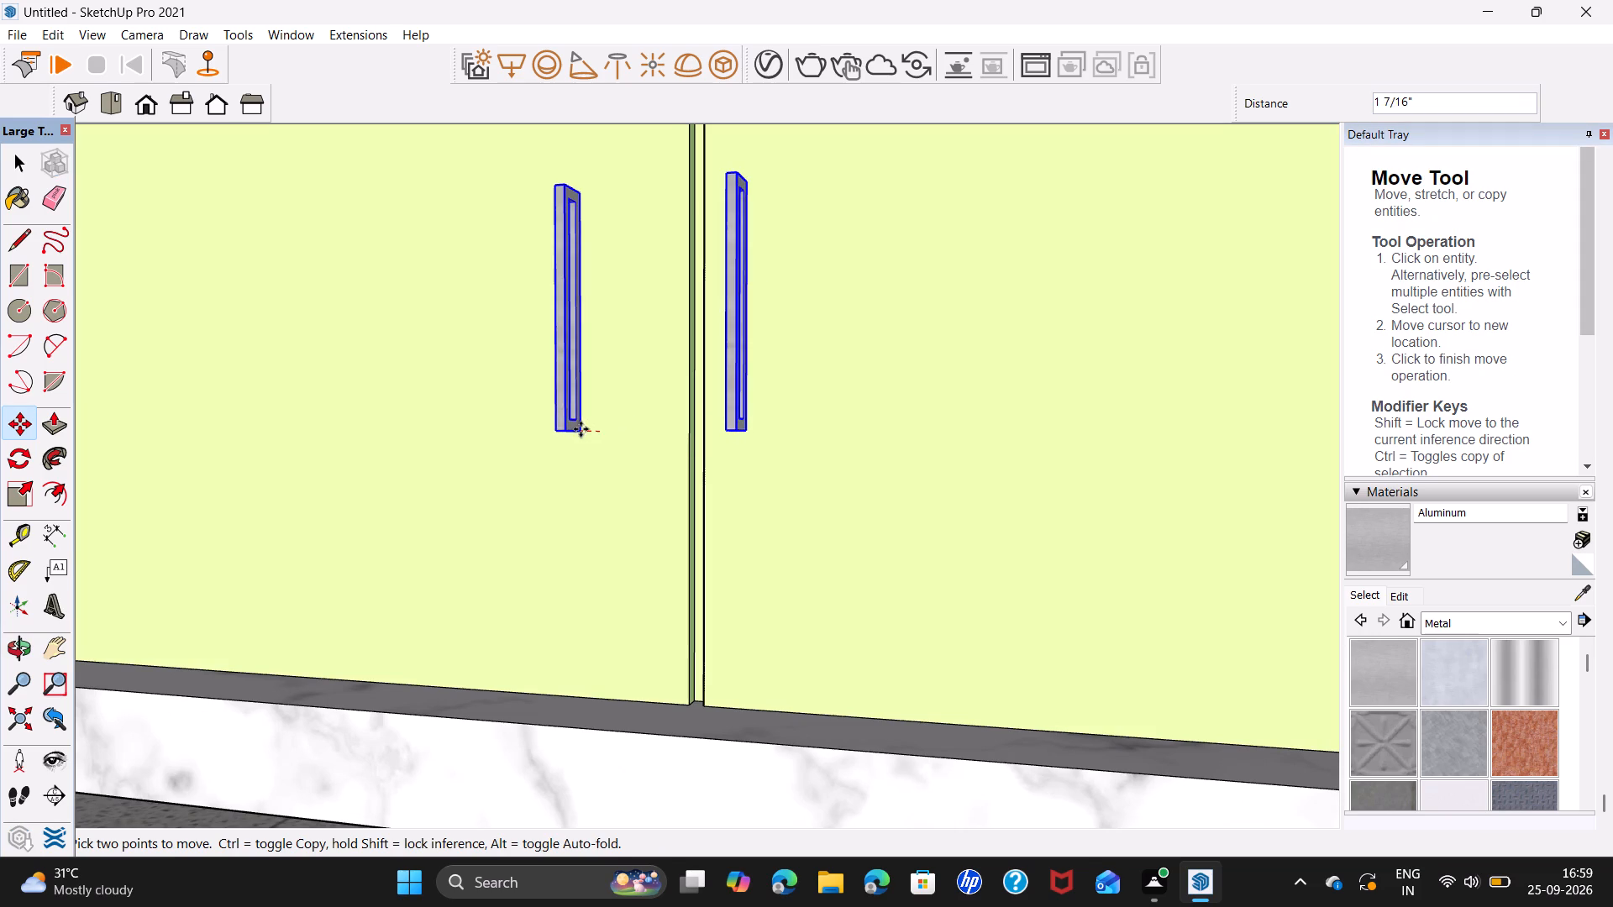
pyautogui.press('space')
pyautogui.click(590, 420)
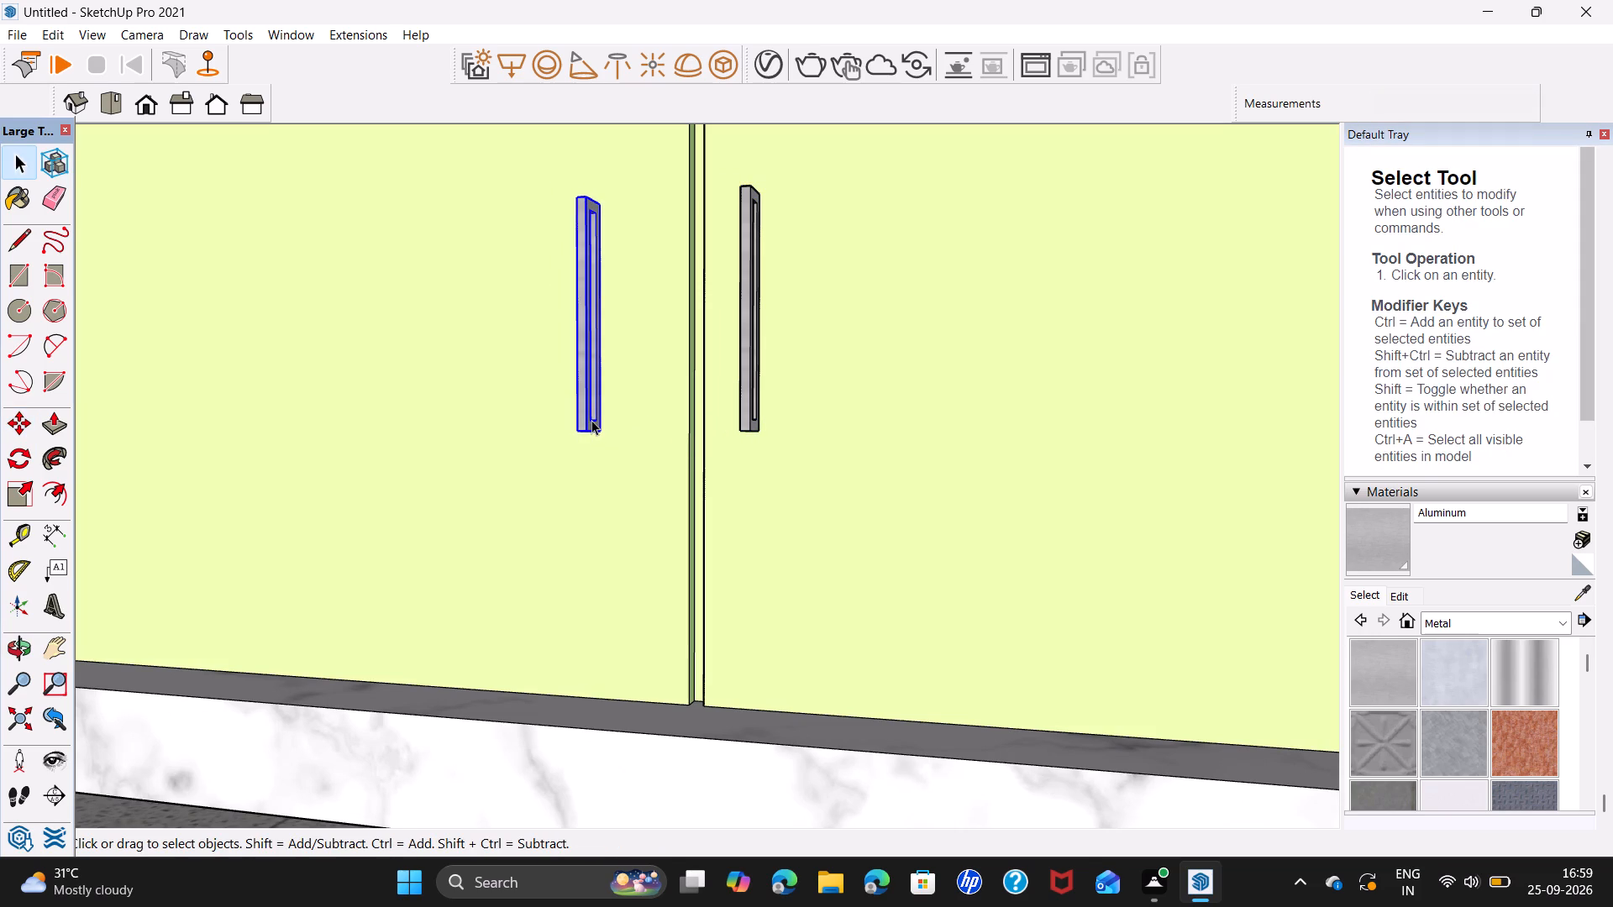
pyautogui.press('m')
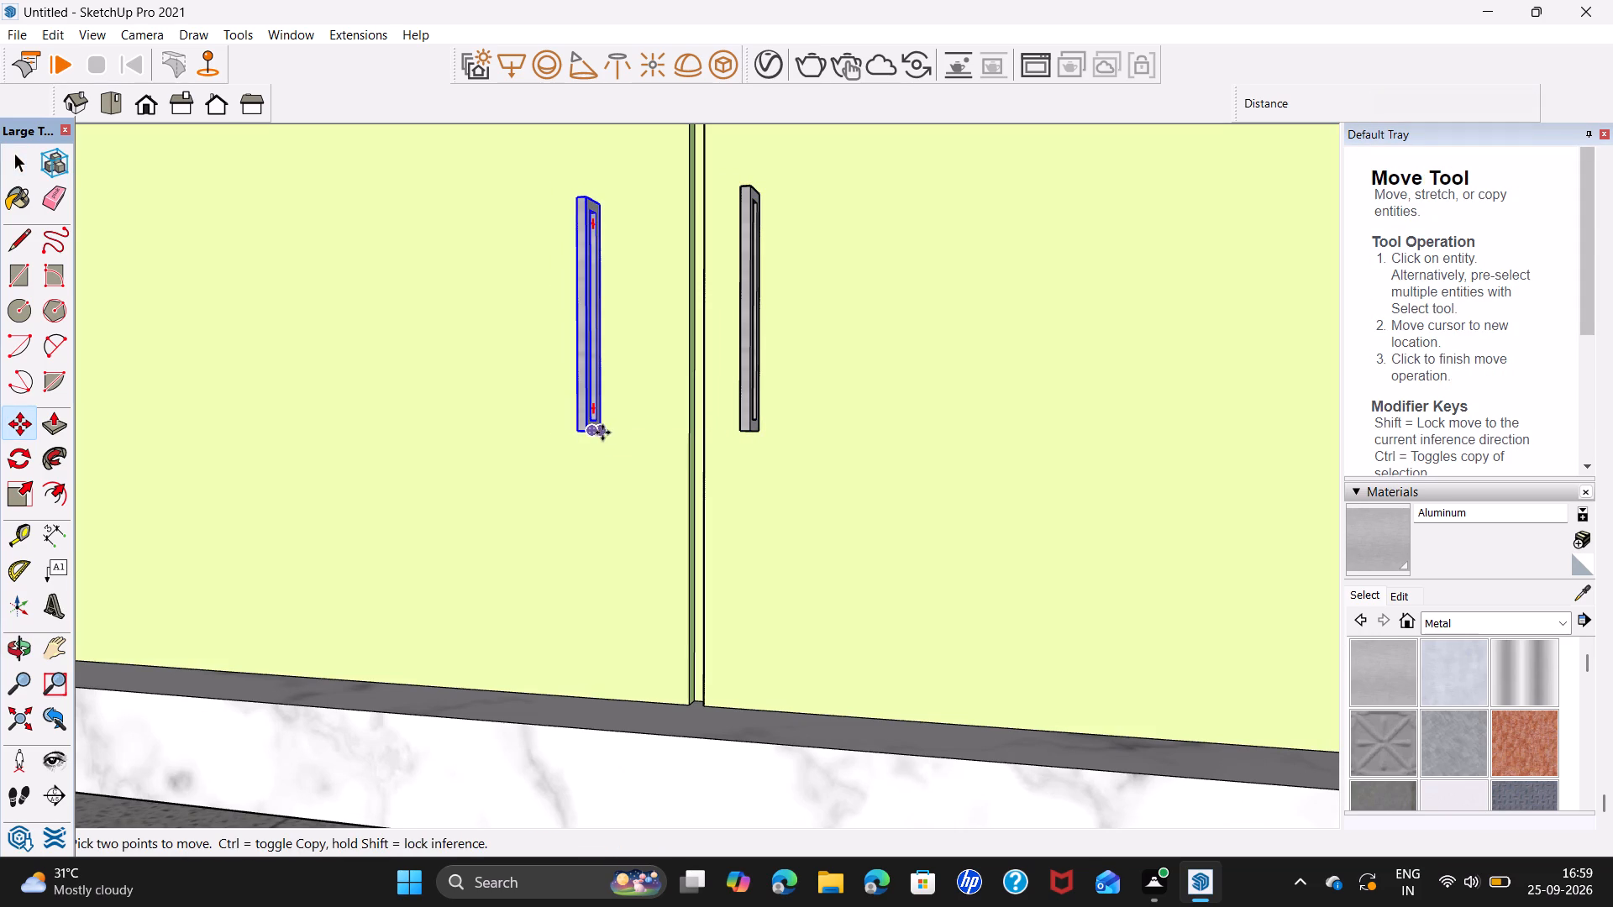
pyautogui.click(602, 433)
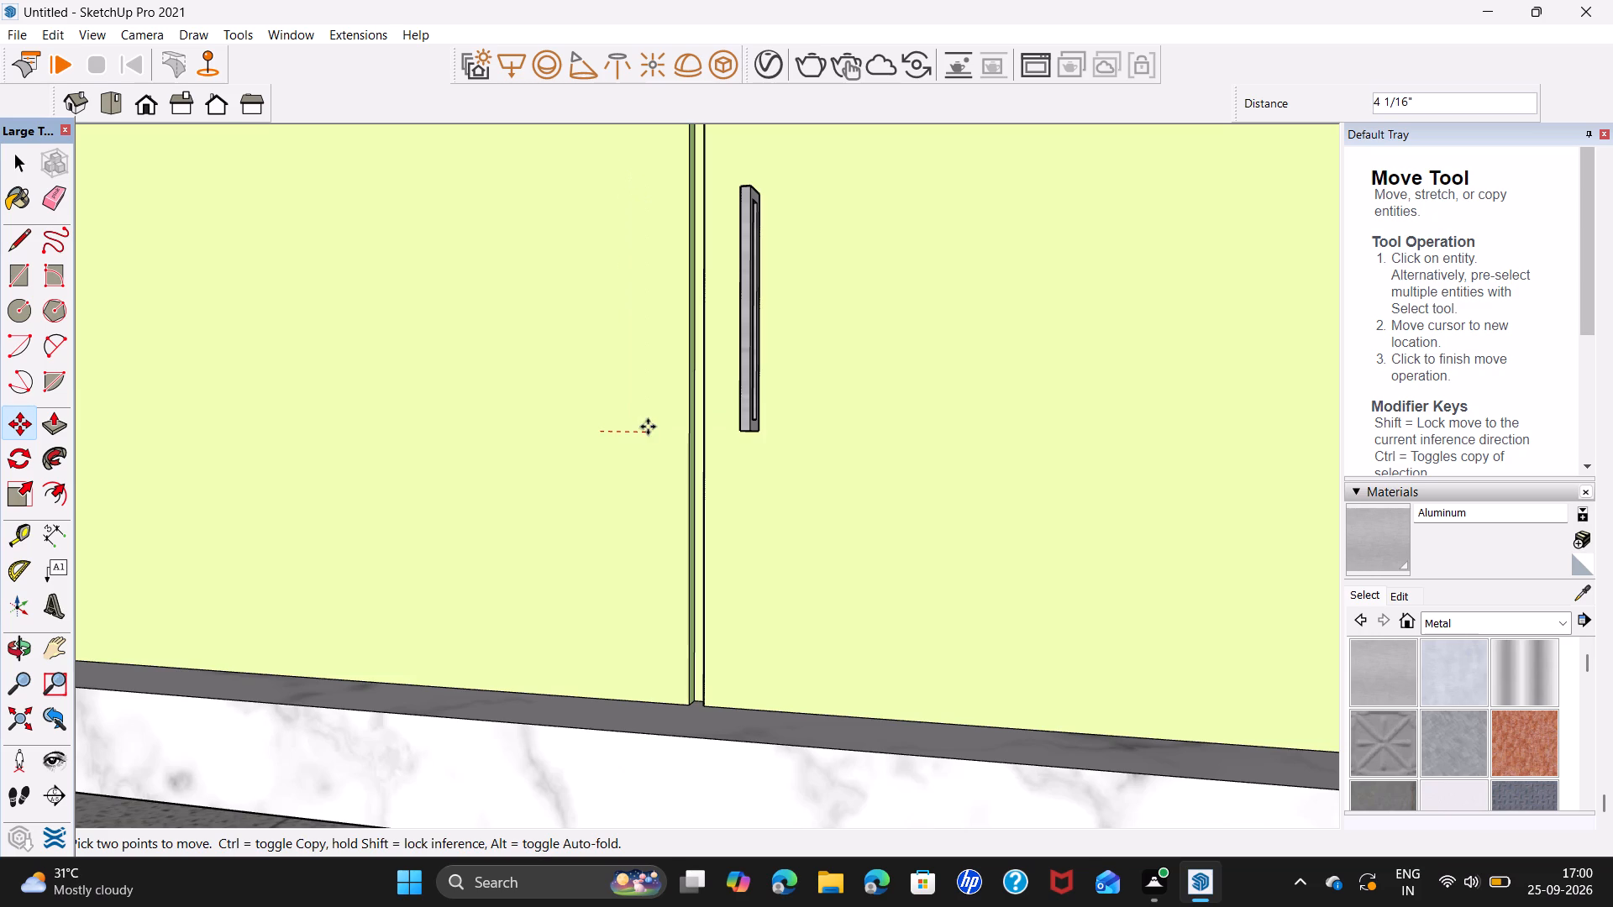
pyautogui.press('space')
# Move the left handle of the window wall's base cabinet pair under the sink about 7/8" toward the door edge beside its neighbouring handle.
pyautogui.scroll(-12, 674, 440)
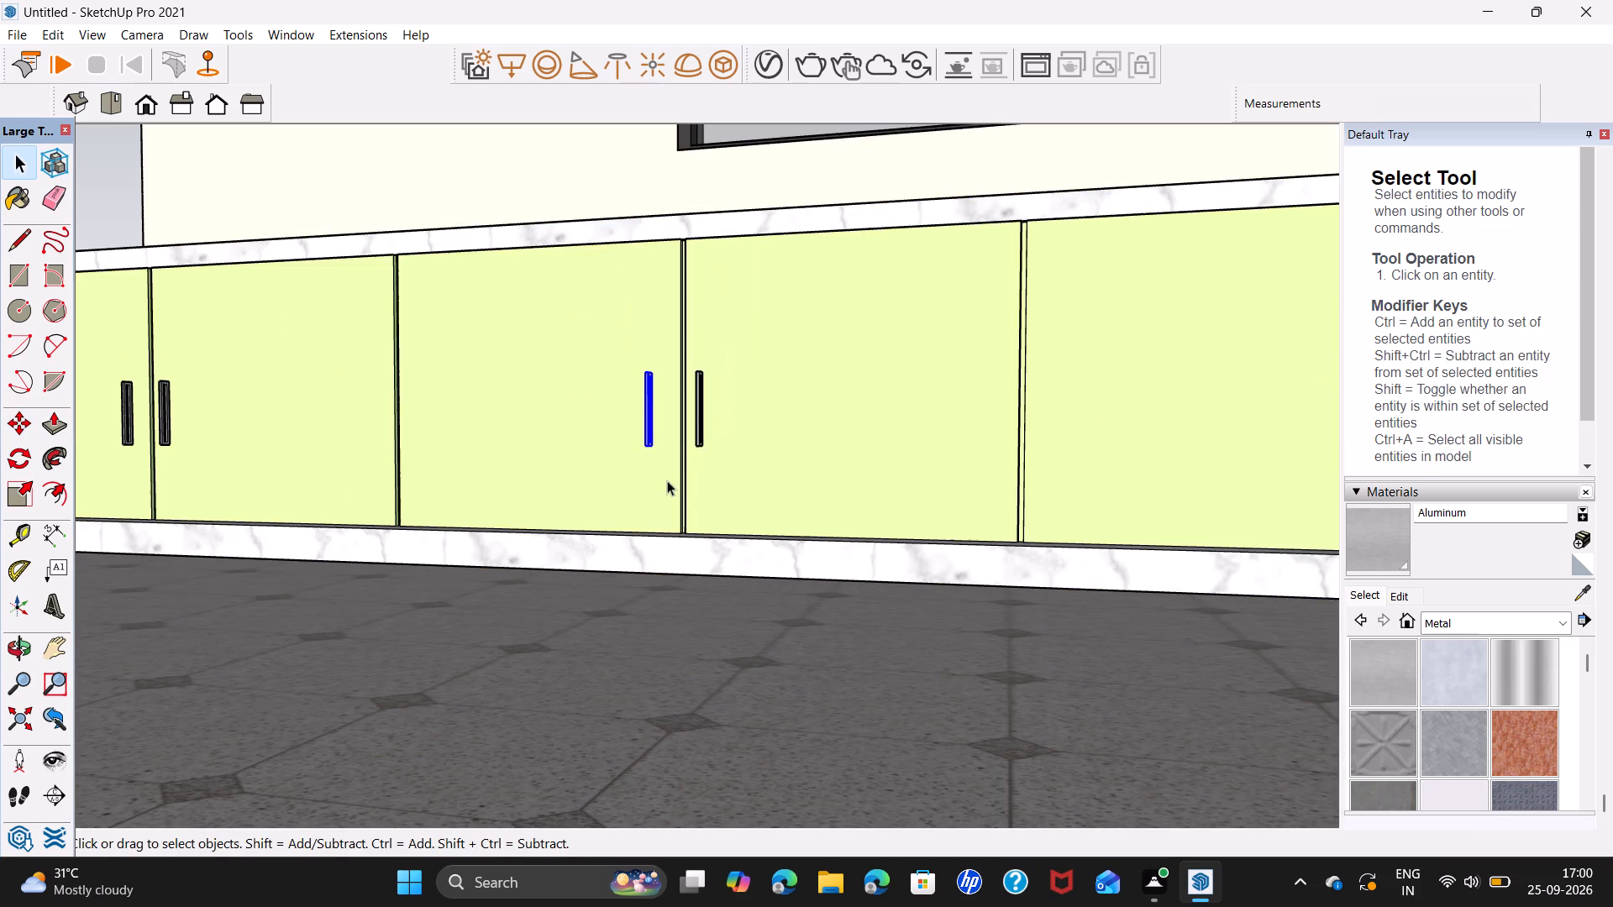
pyautogui.moveTo(646, 474); pyautogui.dragTo(809, 467, button='middle')
pyautogui.scroll(-3, 808, 466)
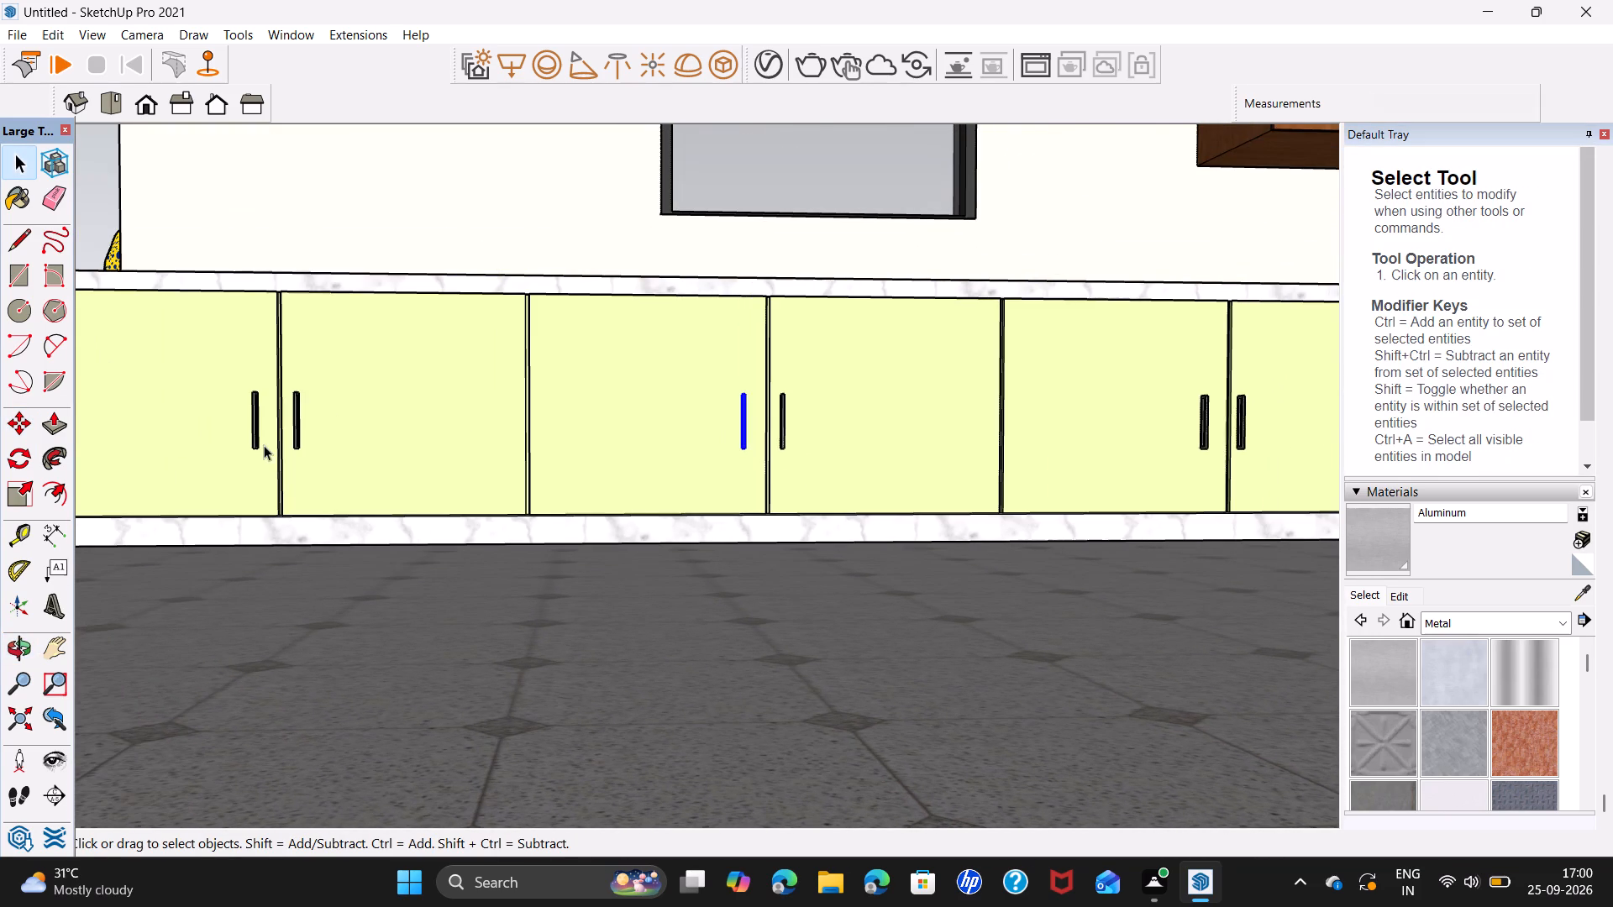
pyautogui.scroll(4, 264, 445)
pyautogui.moveTo(266, 444); pyautogui.dragTo(329, 434, button='middle')
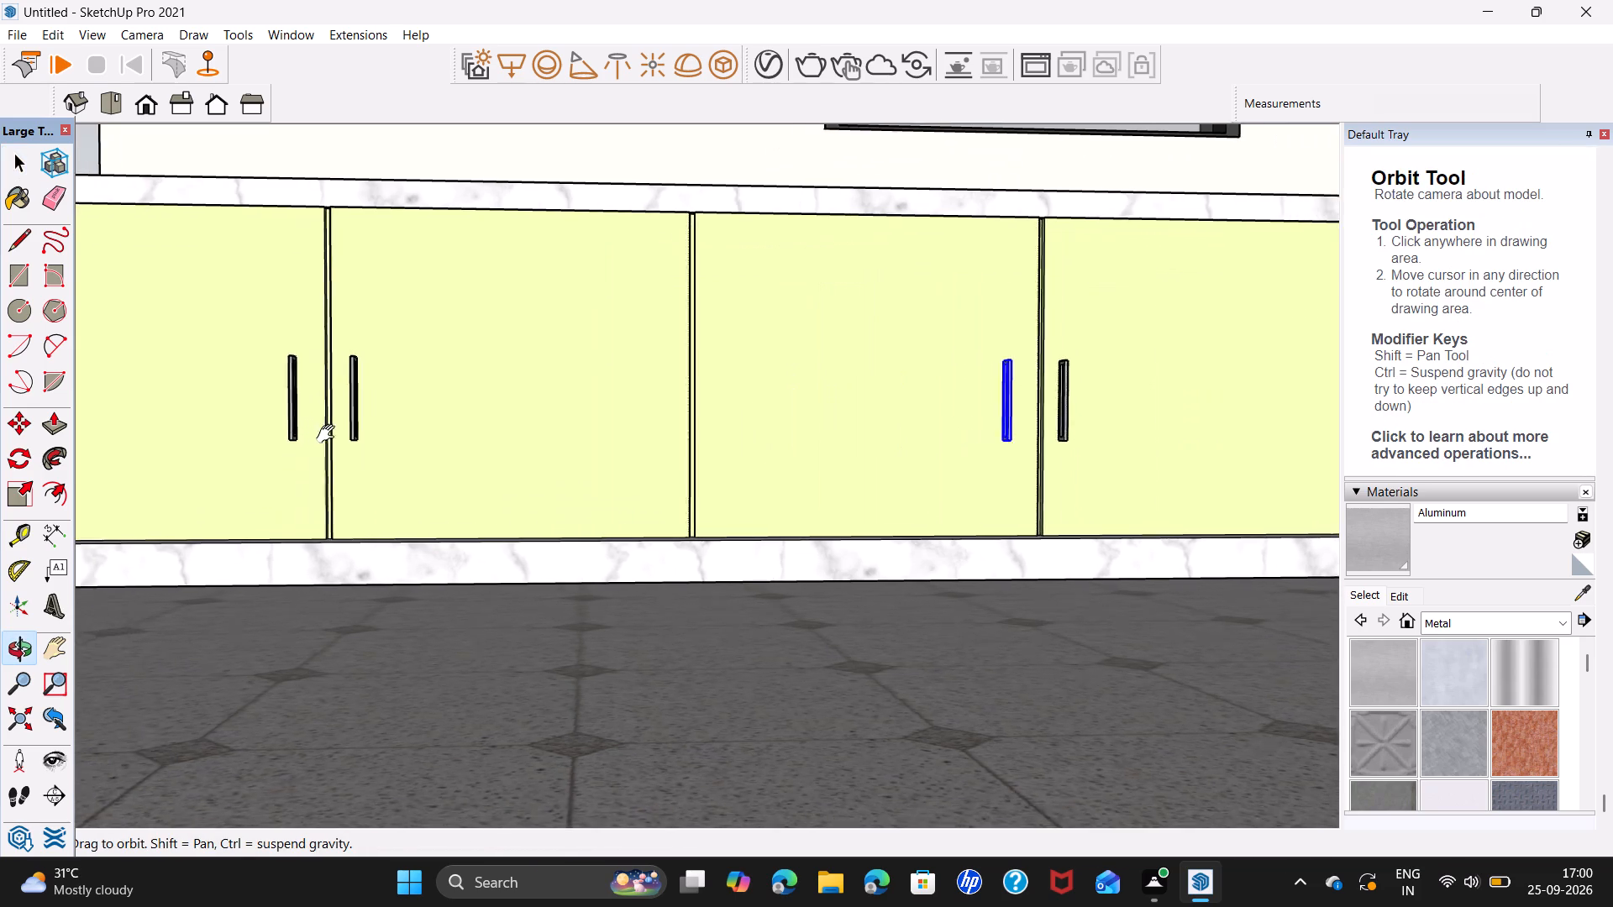
pyautogui.moveTo(329, 434); pyautogui.dragTo(551, 434, button='middle')
pyautogui.scroll(12, 498, 438)
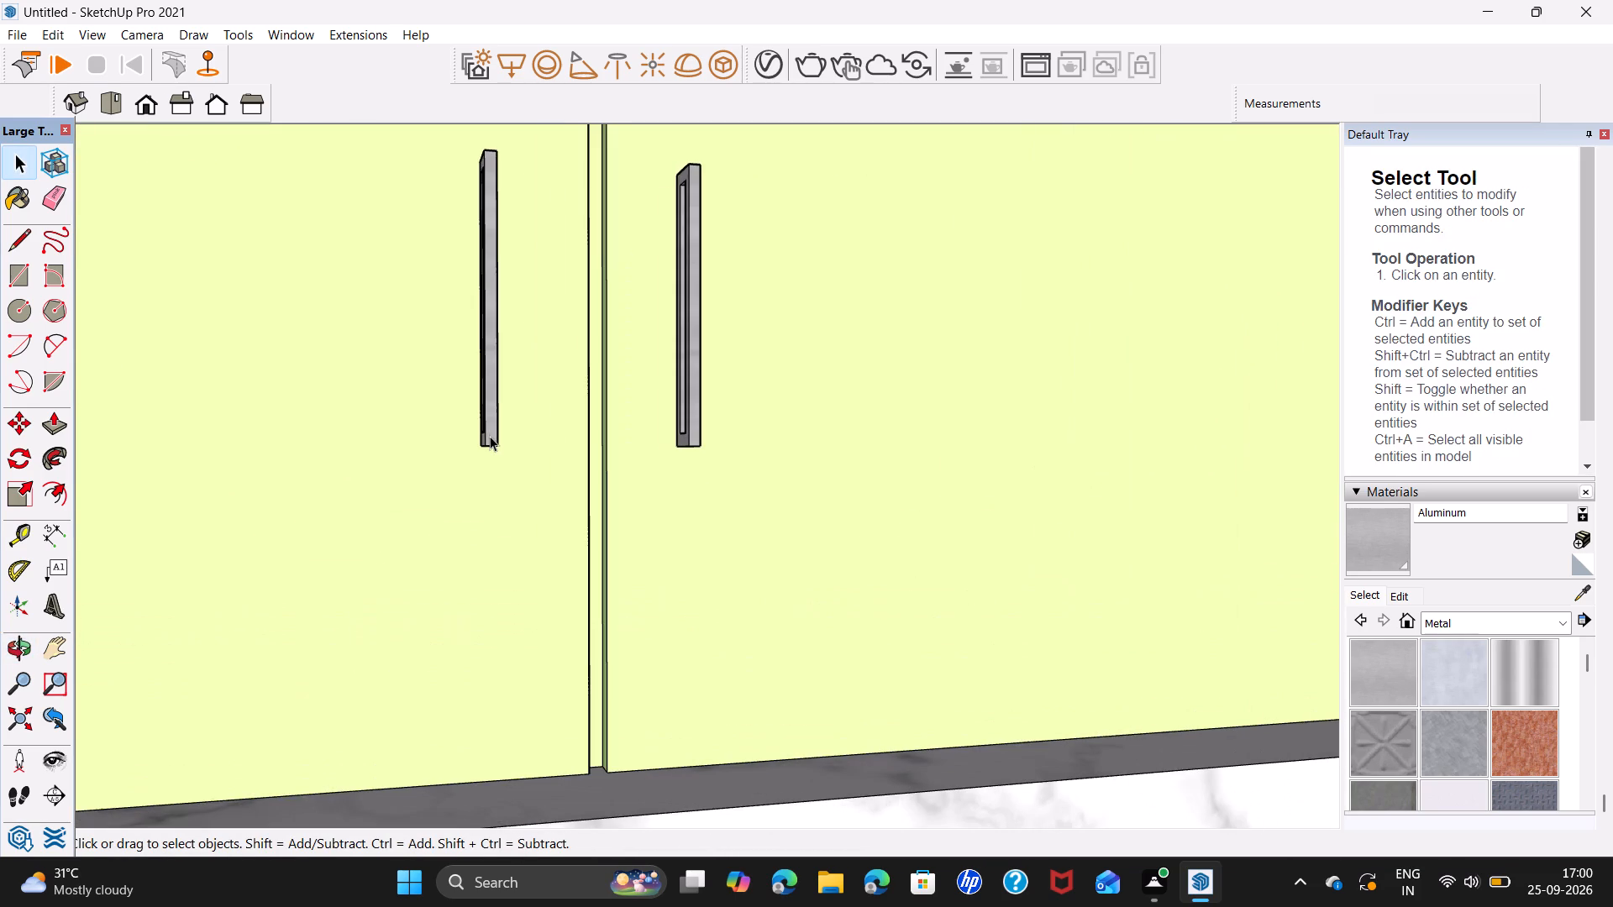
pyautogui.click(492, 427)
pyautogui.press('m')
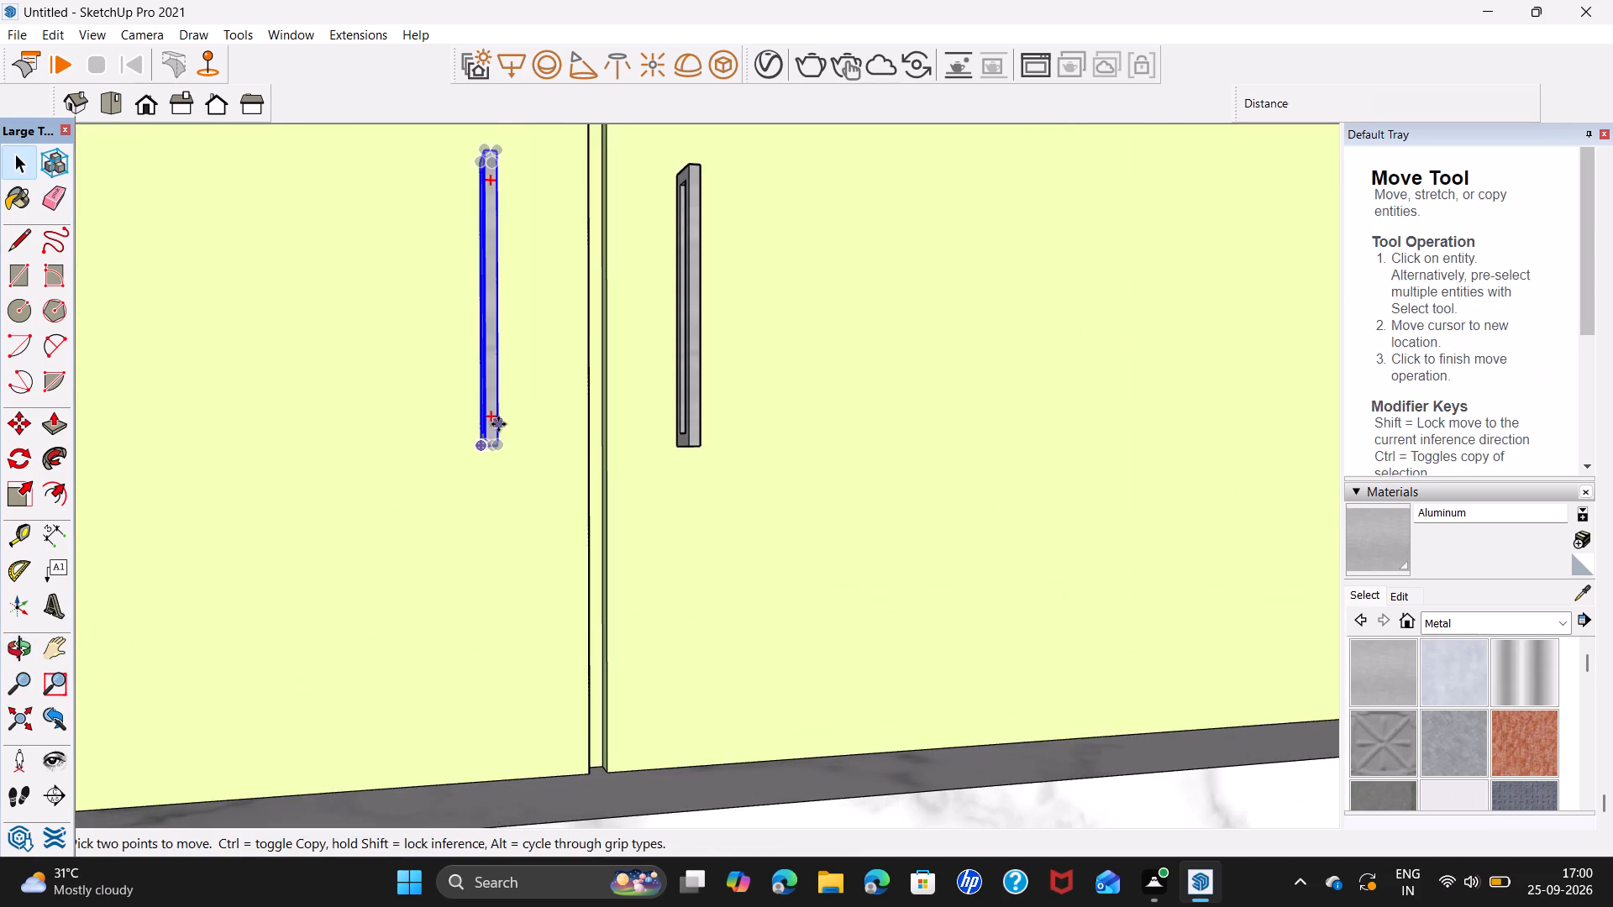
pyautogui.scroll(1, 500, 424)
pyautogui.moveTo(500, 424); pyautogui.dragTo(259, 417, button='middle')
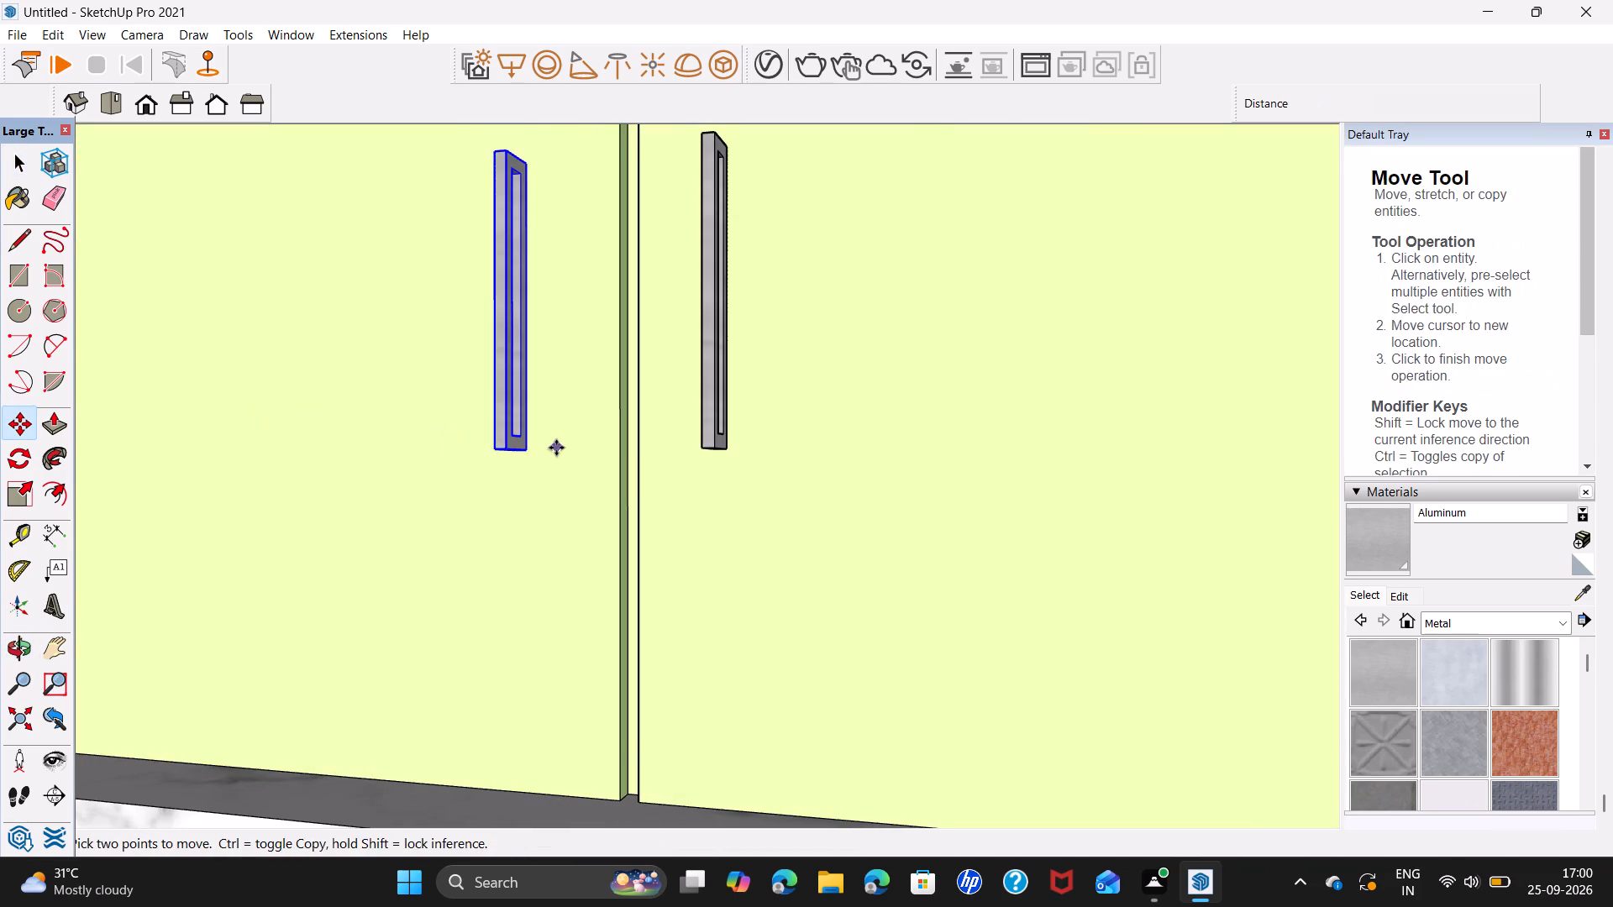
pyautogui.scroll(6, 556, 448)
pyautogui.click(505, 452)
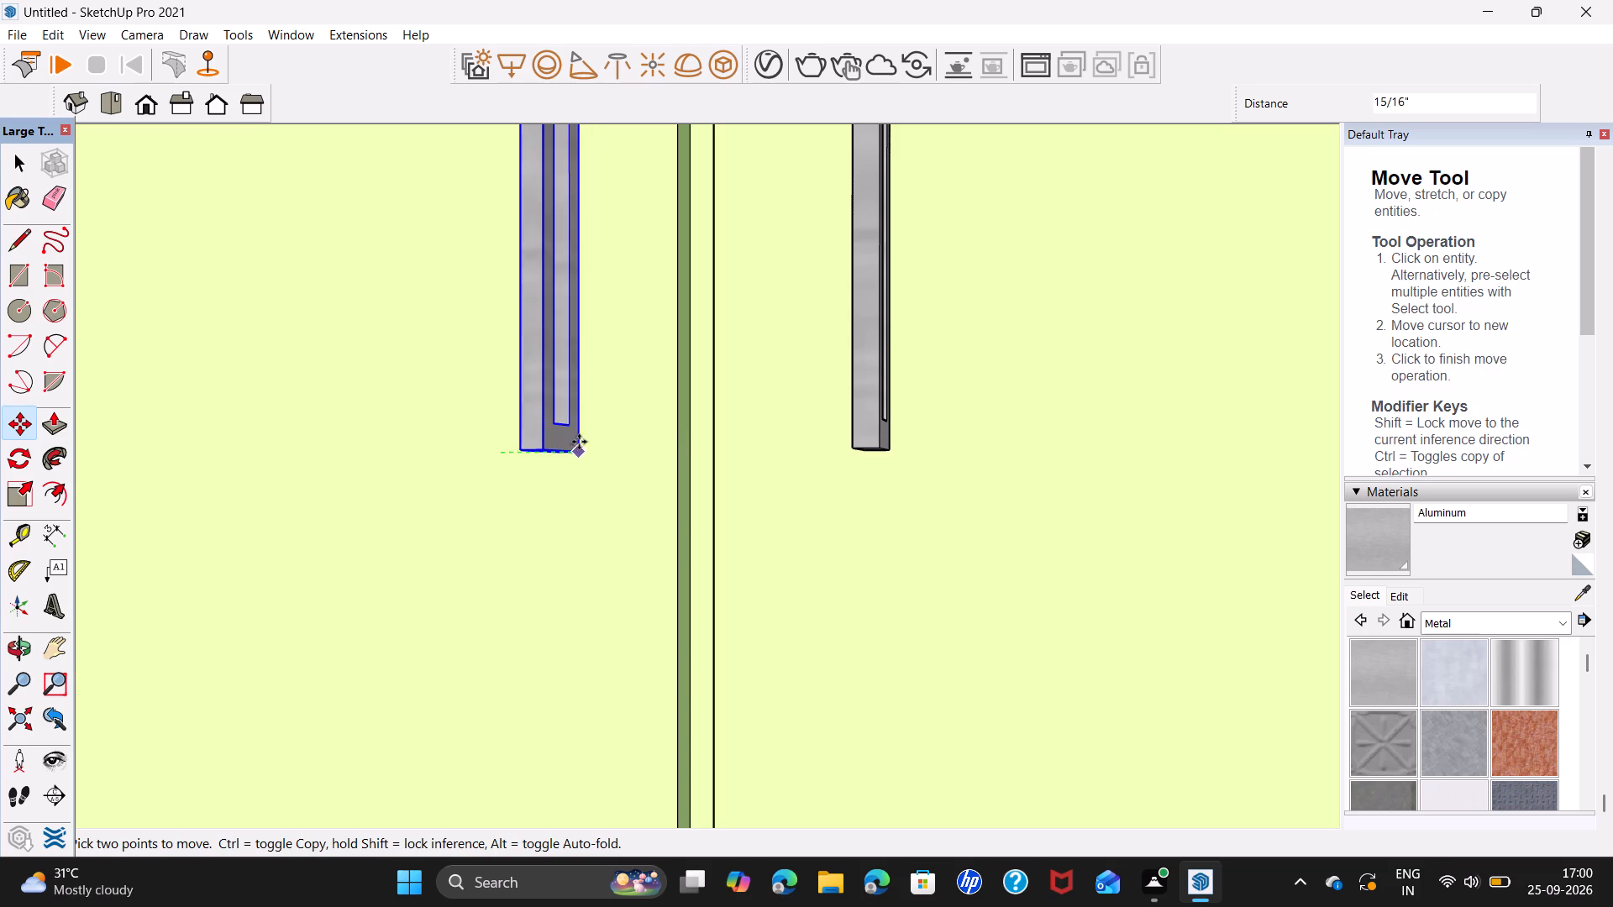
pyautogui.click(571, 442)
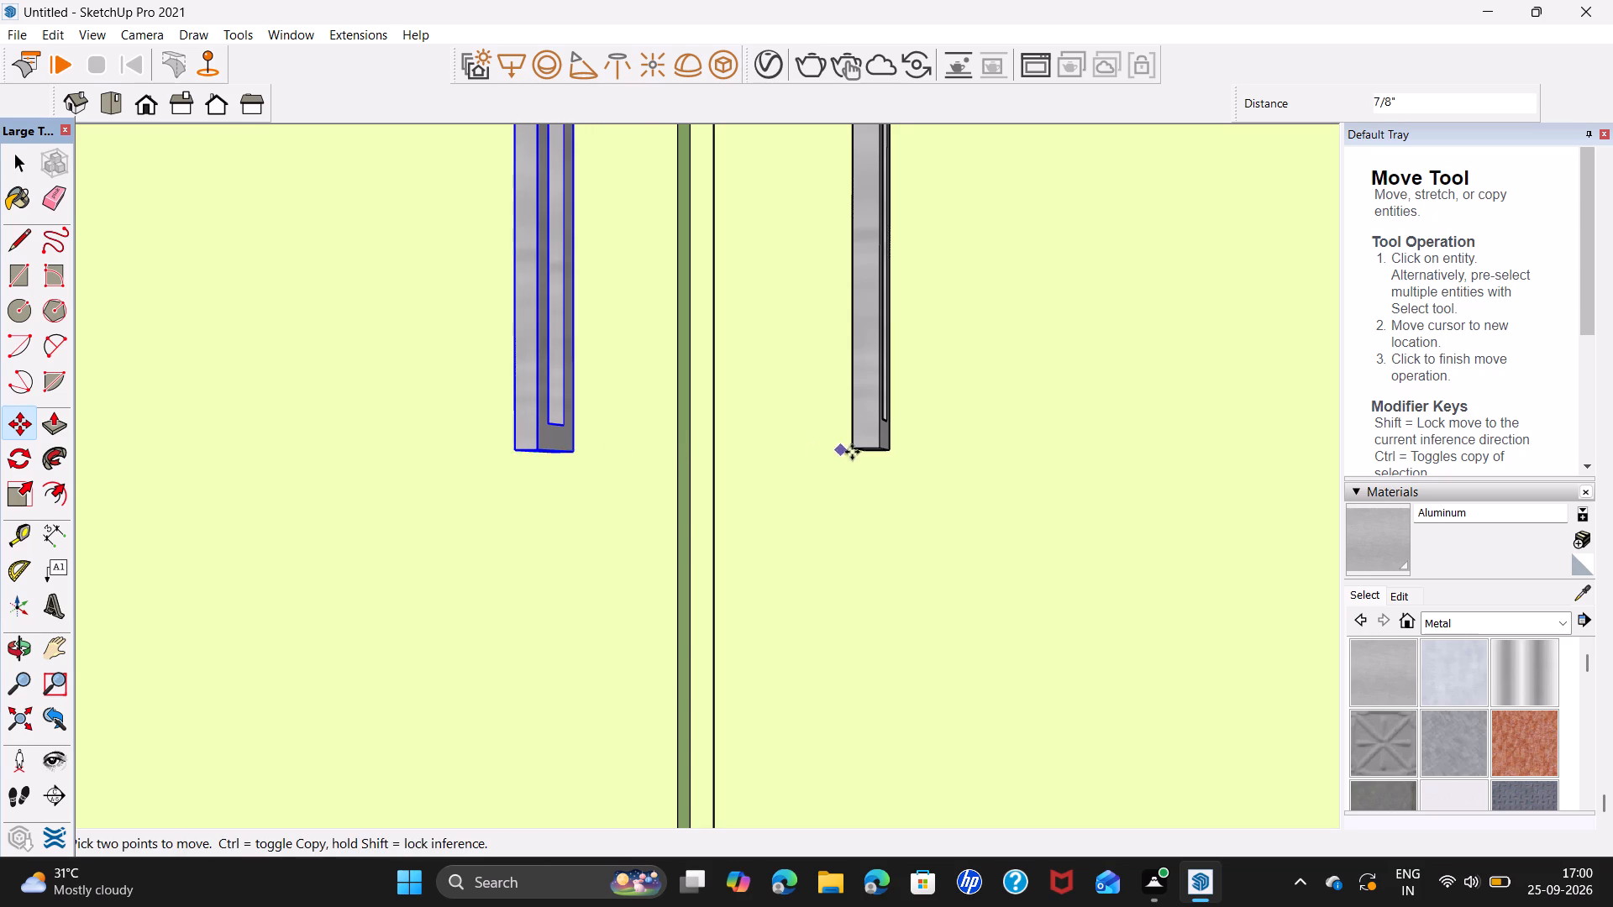
# Move the left handle of the window wall's middle base cabinet pair about 1 5/8" toward the door edge beside its neighbouring handle.
pyautogui.scroll(-10, 856, 457)
pyautogui.moveTo(980, 487); pyautogui.dragTo(996, 539, button='middle')
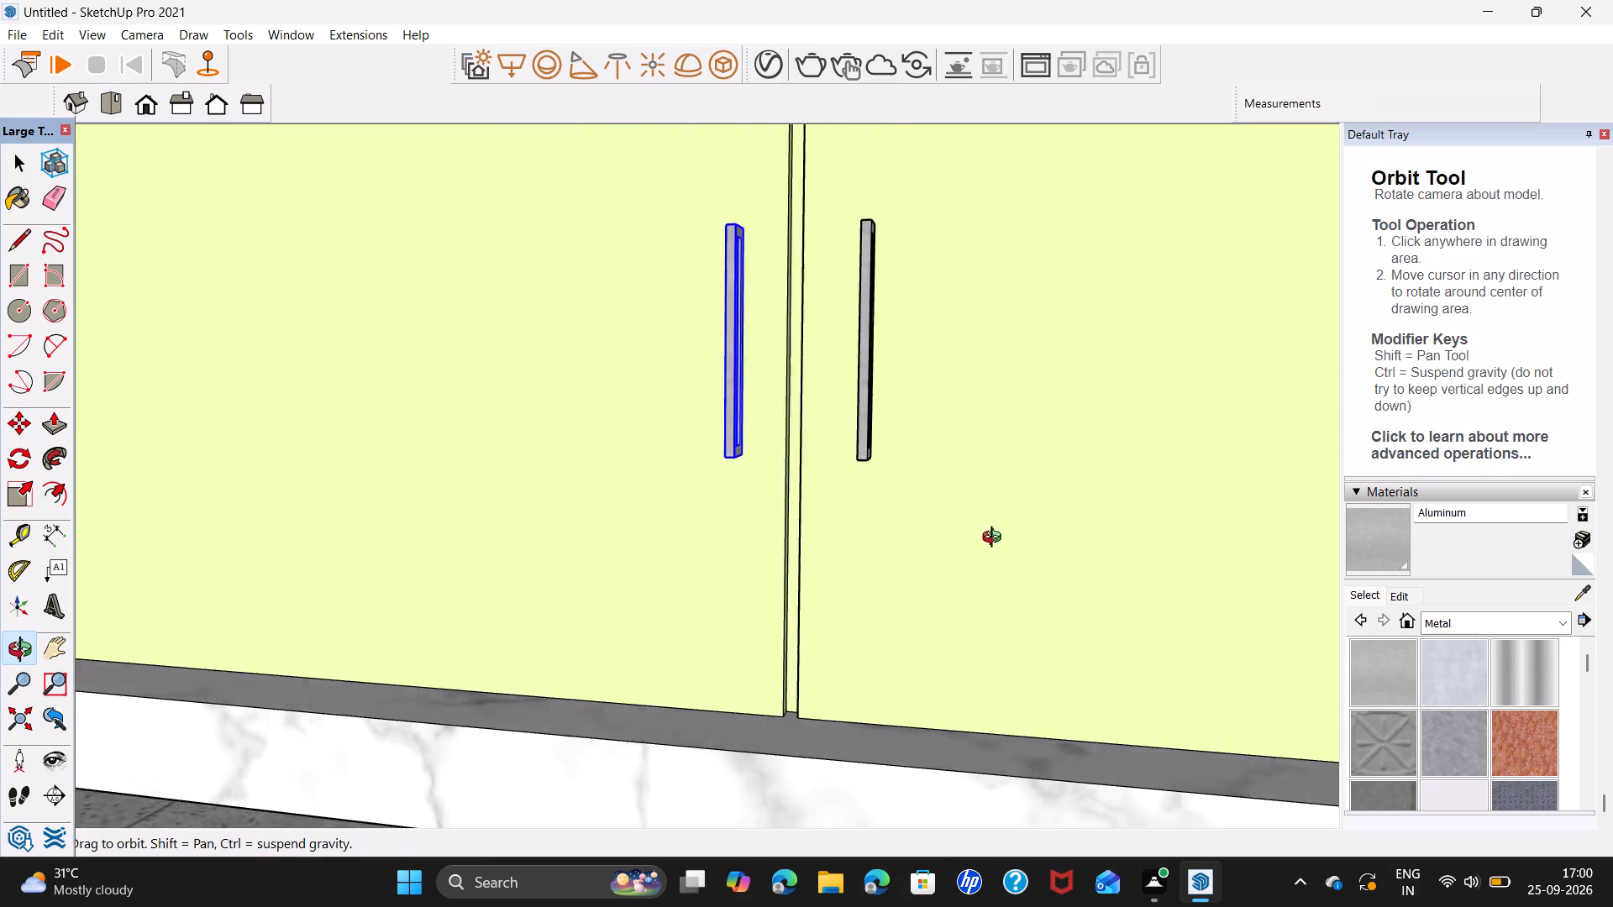
pyautogui.moveTo(996, 539); pyautogui.dragTo(1111, 617, button='middle')
pyautogui.moveTo(1091, 530); pyautogui.dragTo(500, 523, button='middle')
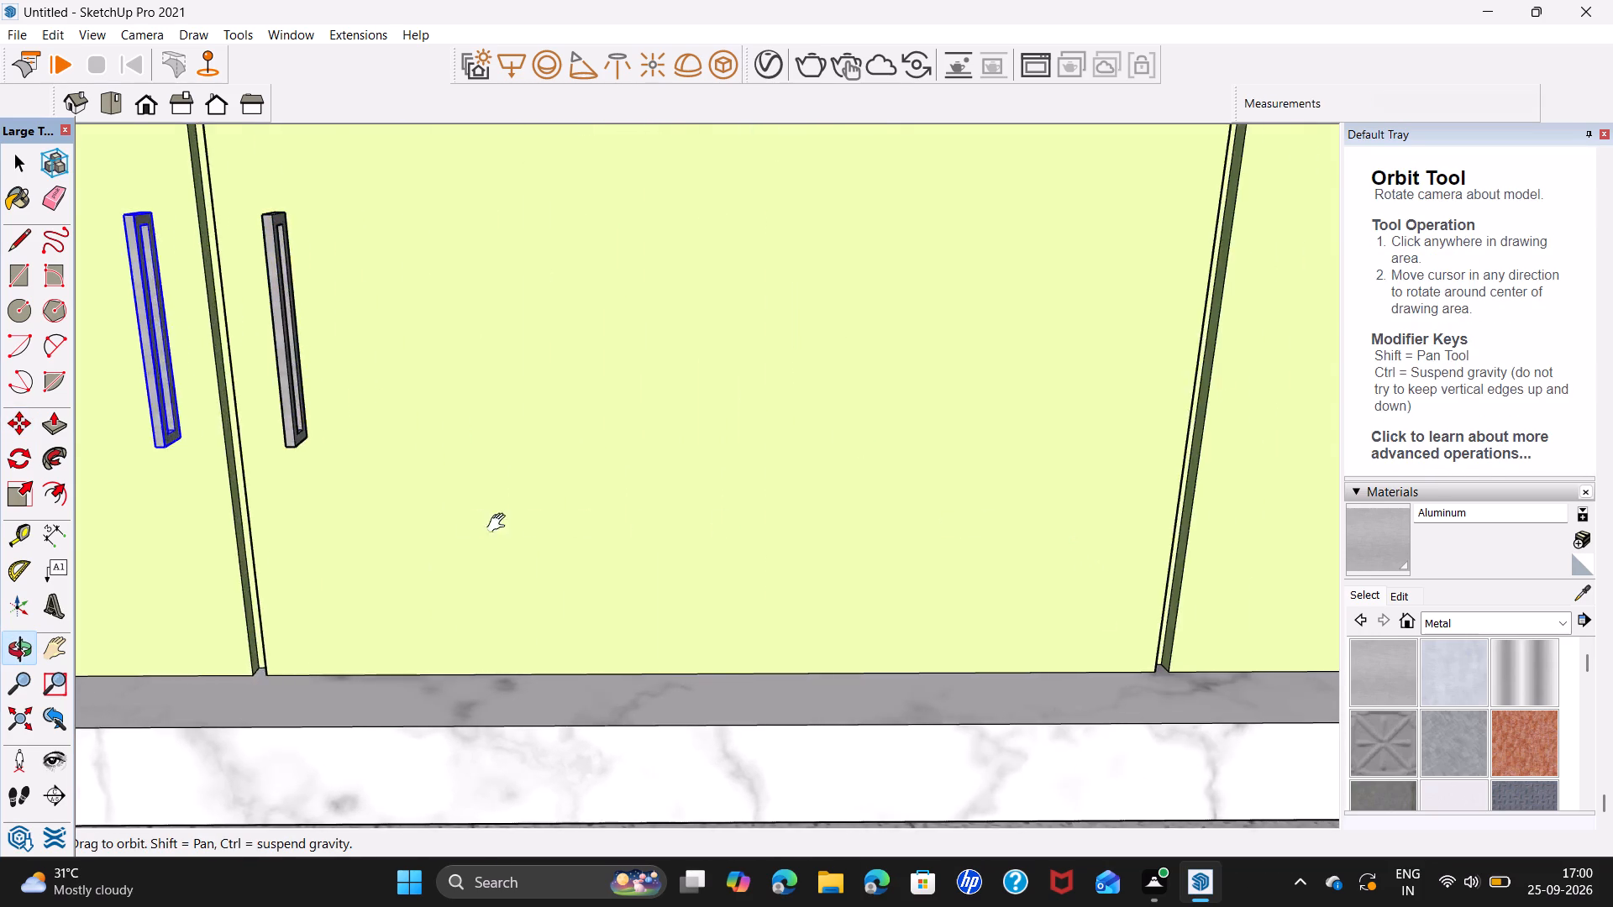
pyautogui.moveTo(500, 523); pyautogui.dragTo(468, 523, button='middle')
pyautogui.scroll(-7, 486, 521)
pyautogui.scroll(-4, 755, 475)
pyautogui.keyDown('shift'); pyautogui.moveTo(930, 474); pyautogui.dragTo(705, 511, button='middle'); pyautogui.keyUp('shift')
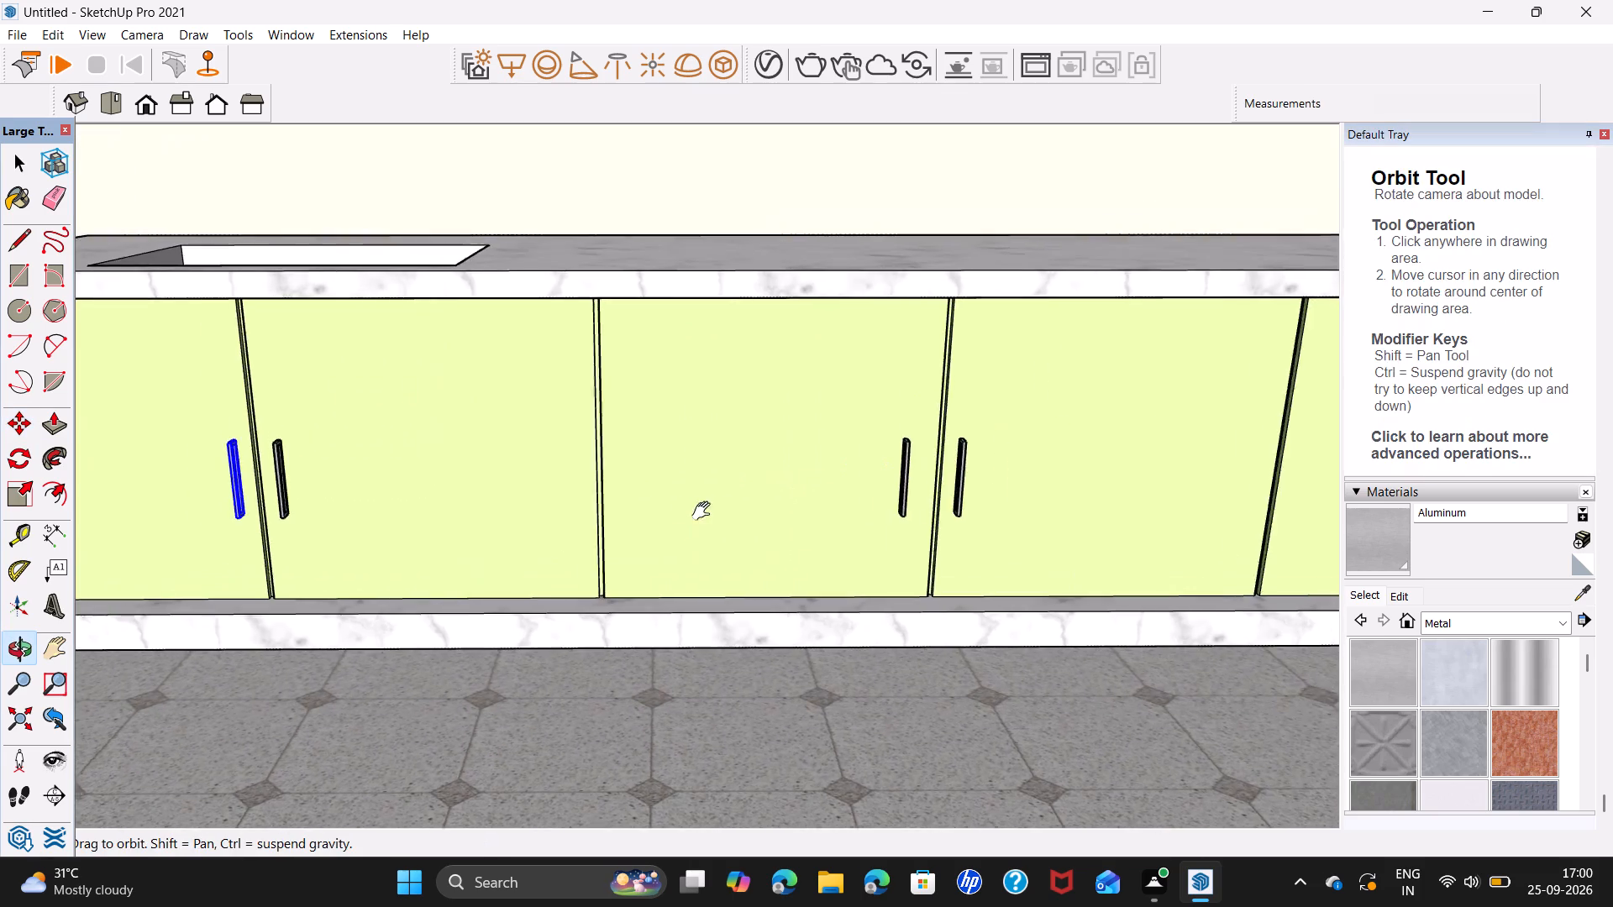
pyautogui.keyDown('shift'); pyautogui.moveTo(705, 511); pyautogui.dragTo(607, 501, button='middle'); pyautogui.keyUp('shift')
pyautogui.scroll(6, 797, 497)
pyautogui.press('space')
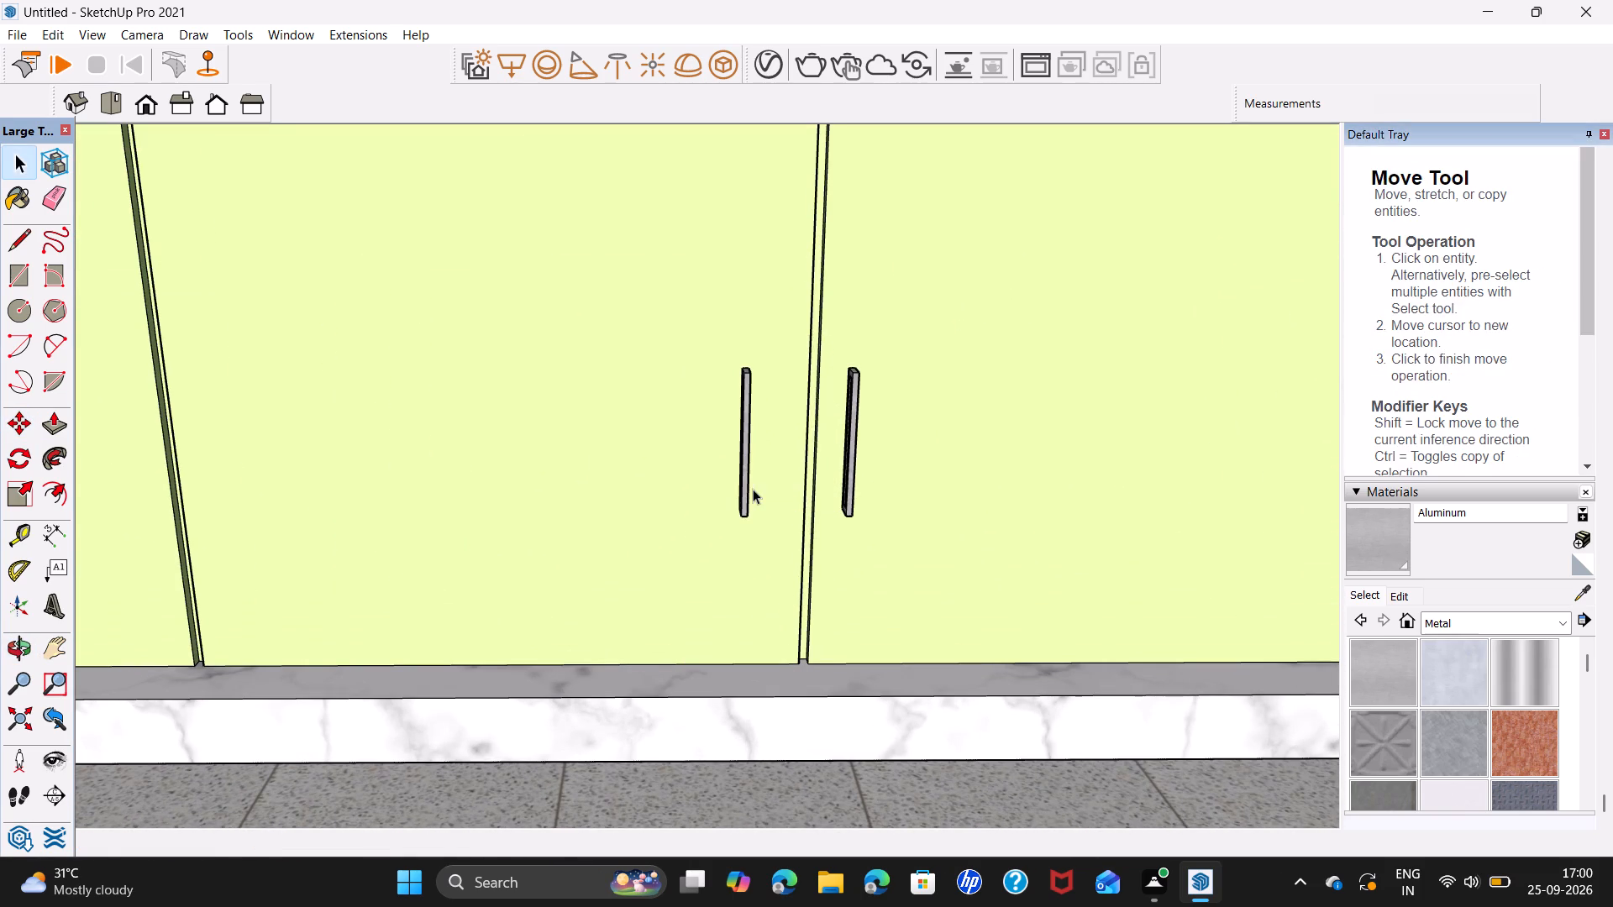
pyautogui.click(746, 490)
pyautogui.moveTo(742, 518); pyautogui.dragTo(384, 353, button='middle')
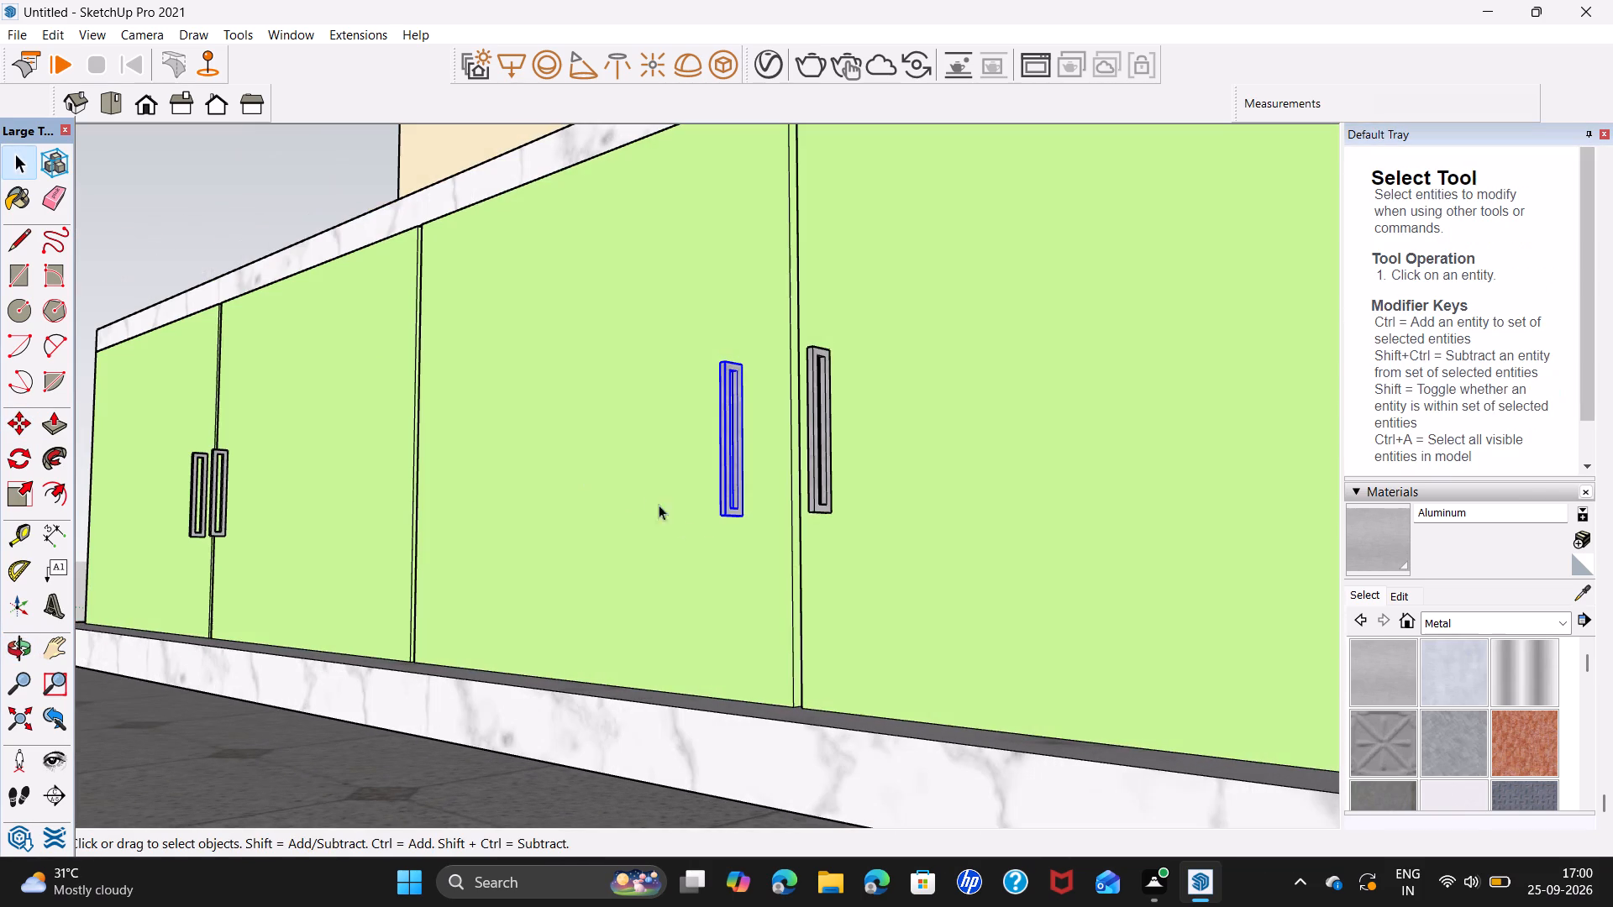
pyautogui.press('m')
pyautogui.scroll(6, 740, 519)
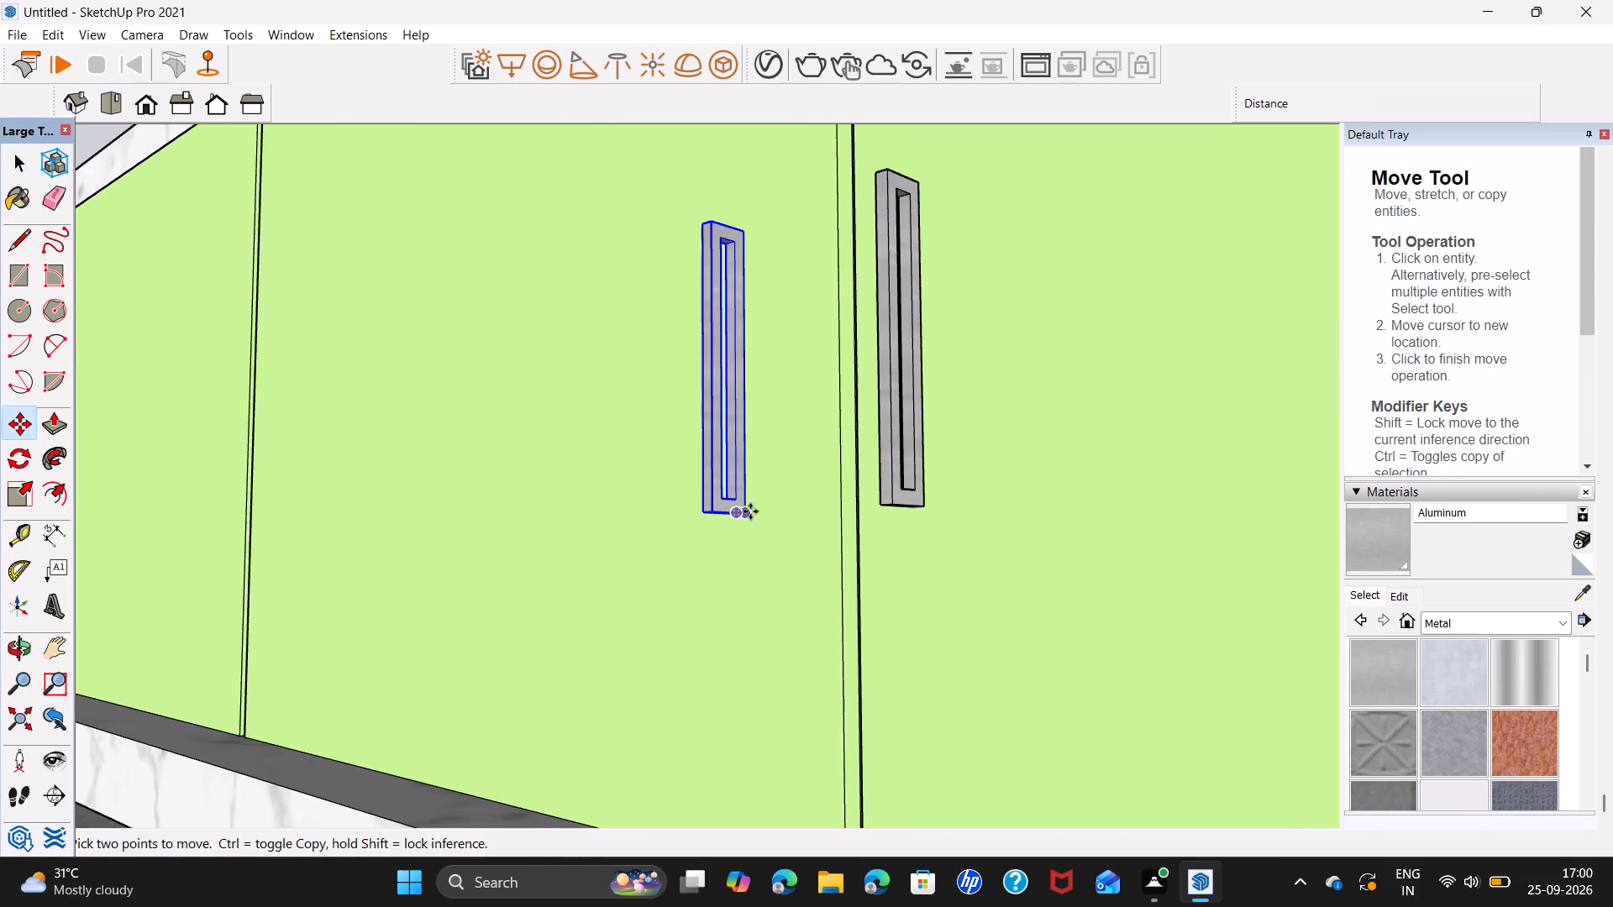
pyautogui.click(743, 512)
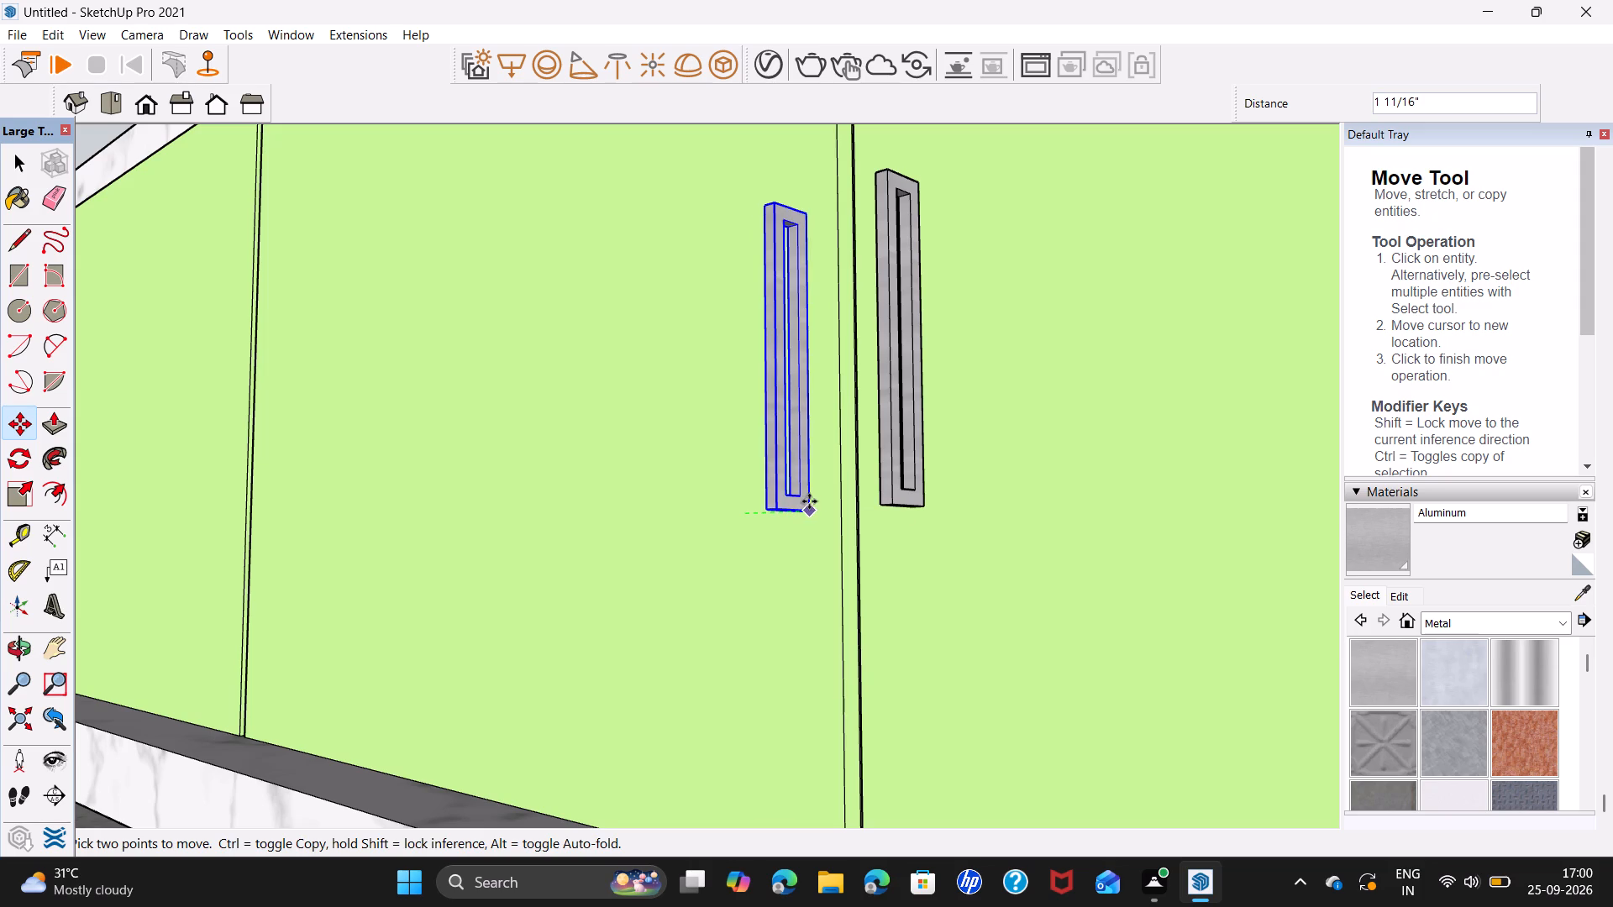
pyautogui.moveTo(809, 501); pyautogui.dragTo(971, 498, button='middle')
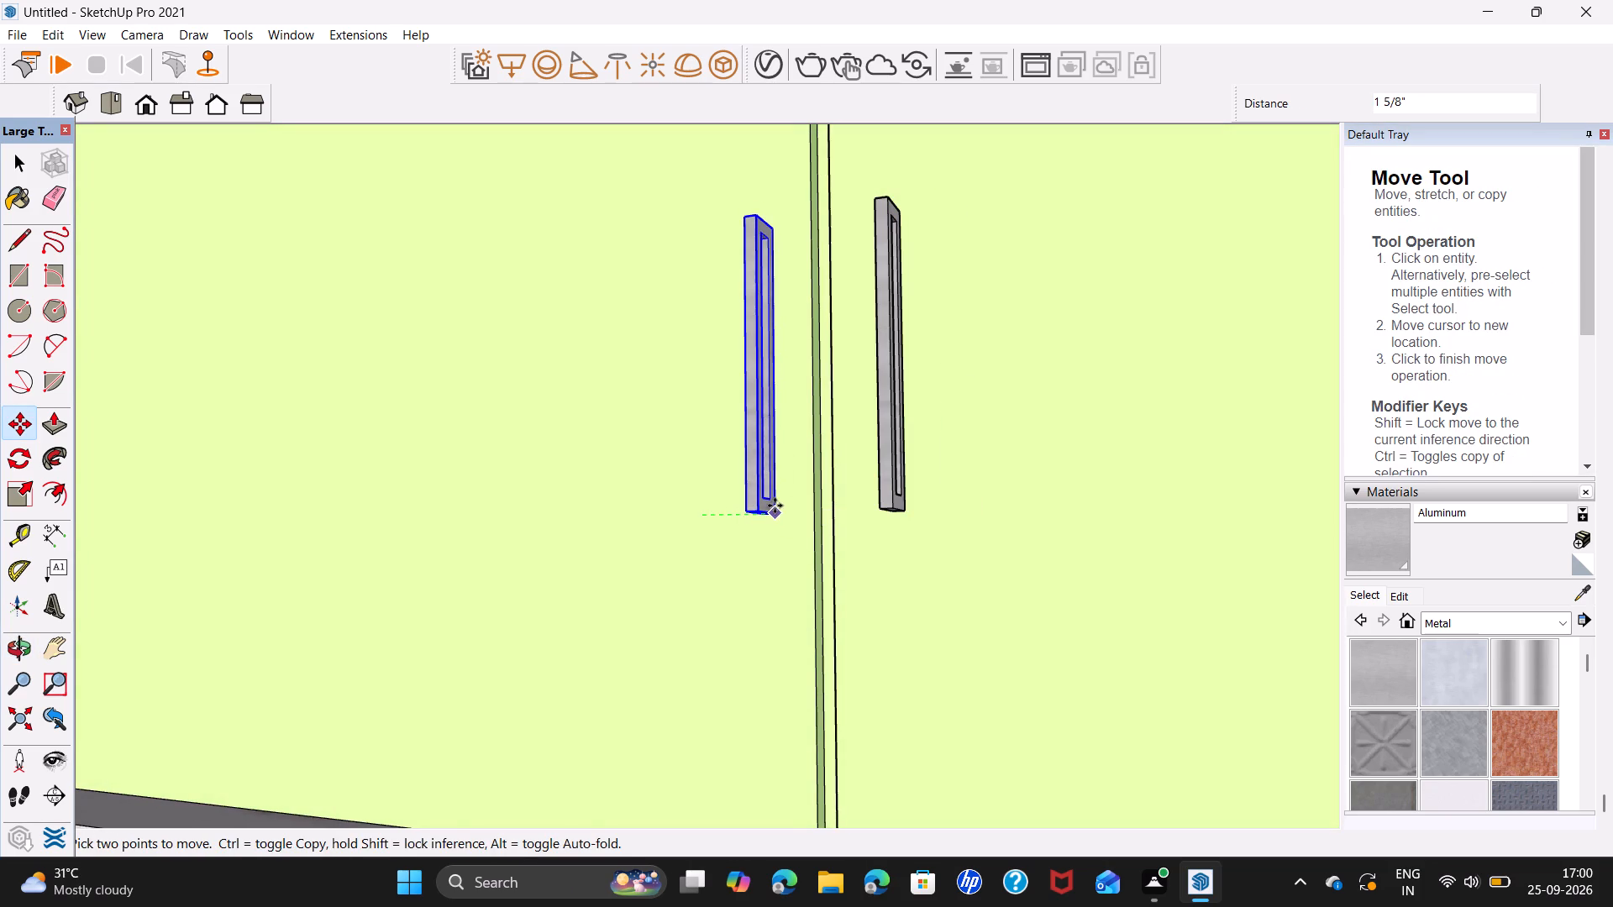
pyautogui.click(775, 506)
# Move the left handle of the window wall's base cabinet pair nearest the room corner about 1 7/8" toward its neighbouring handle.
pyautogui.scroll(-7, 885, 502)
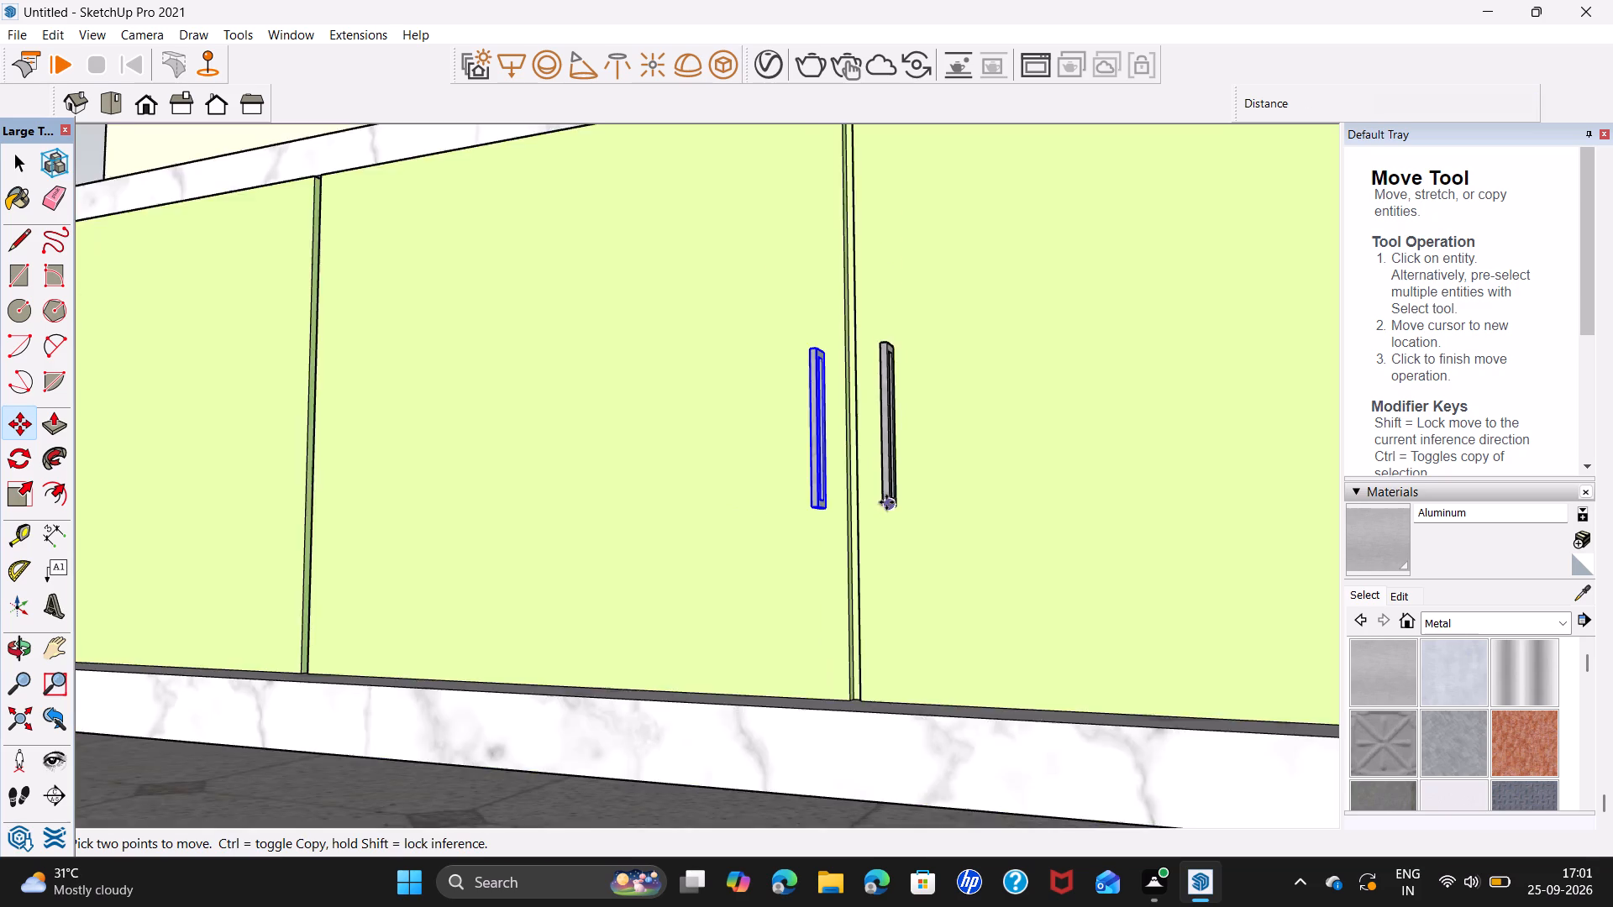
pyautogui.scroll(-7, 886, 502)
pyautogui.moveTo(1030, 522); pyautogui.dragTo(66, 511, button='middle')
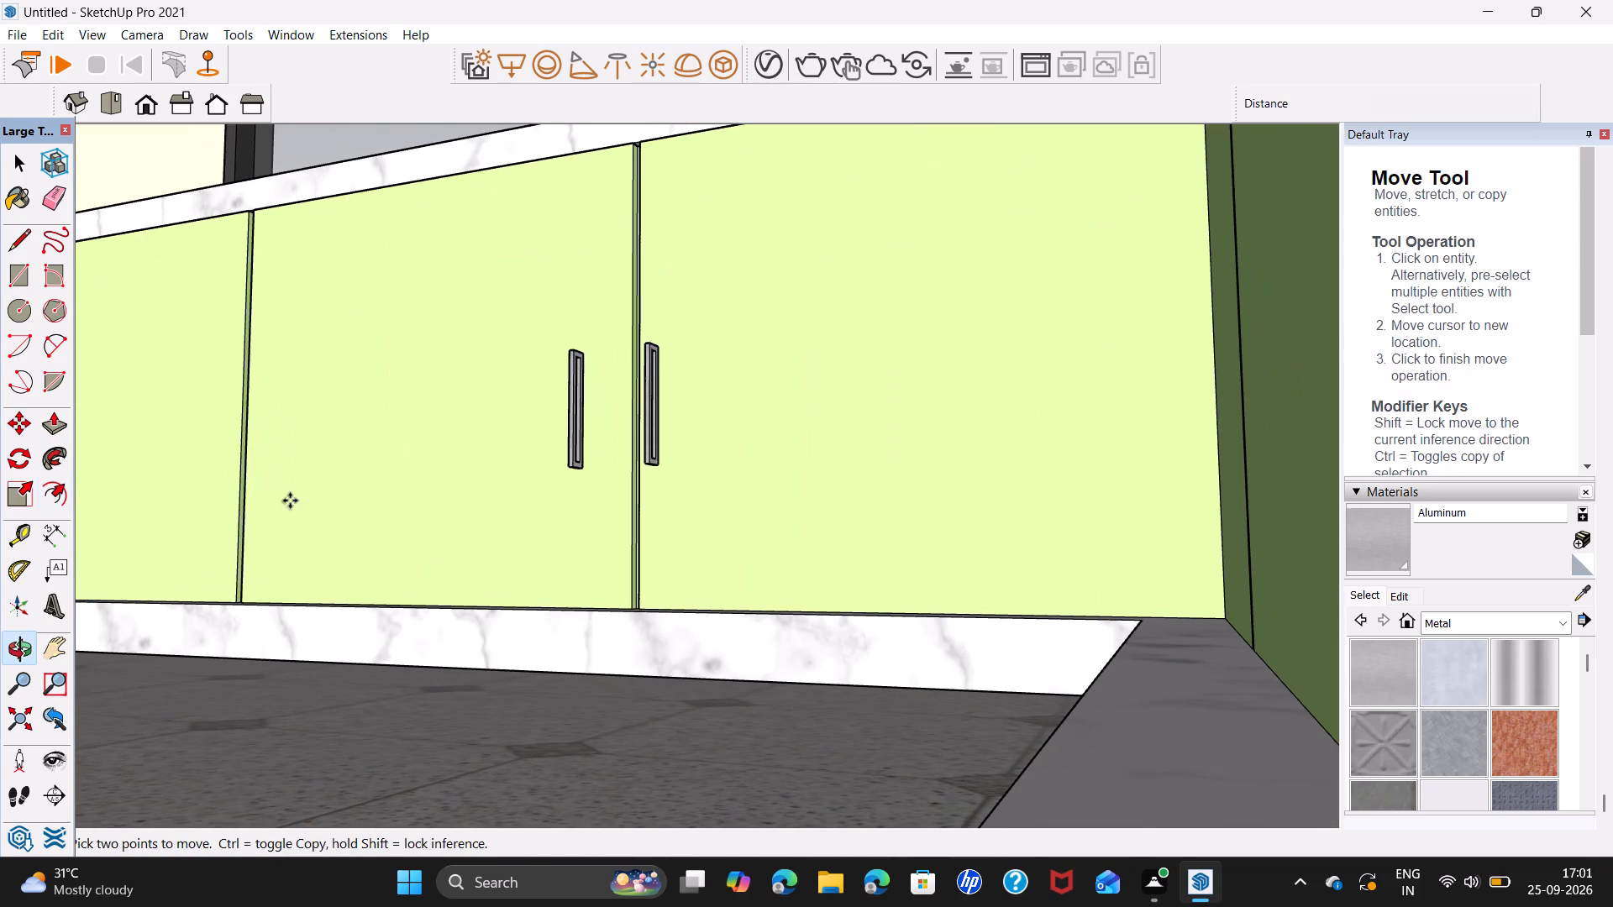
pyautogui.press('space')
pyautogui.click(574, 459)
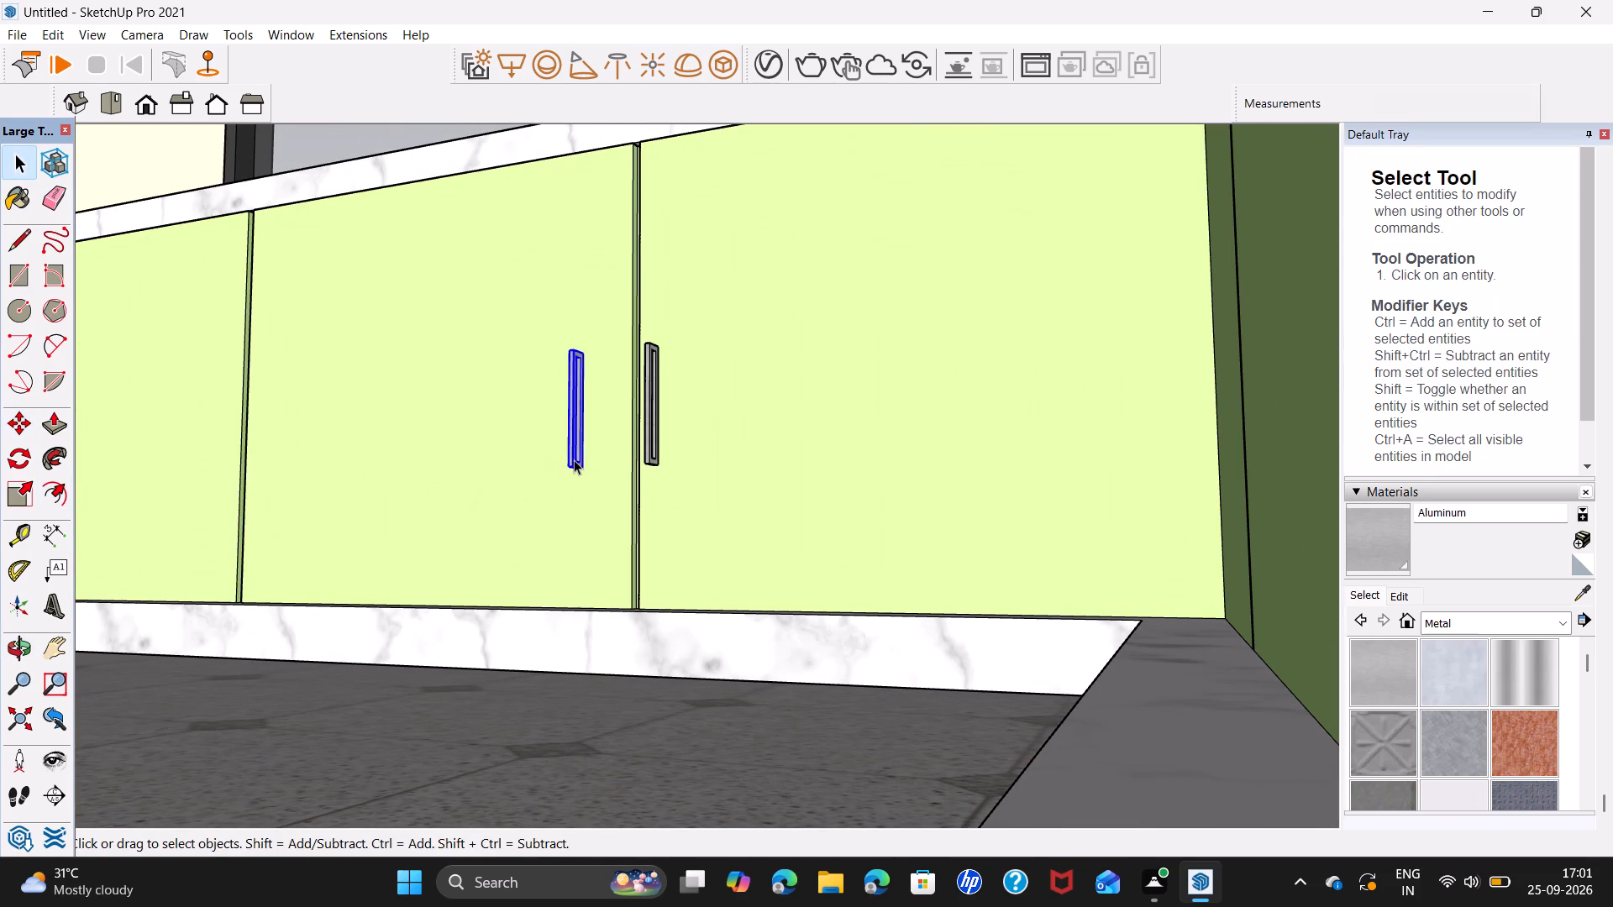
pyautogui.press('m')
pyautogui.scroll(13, 587, 458)
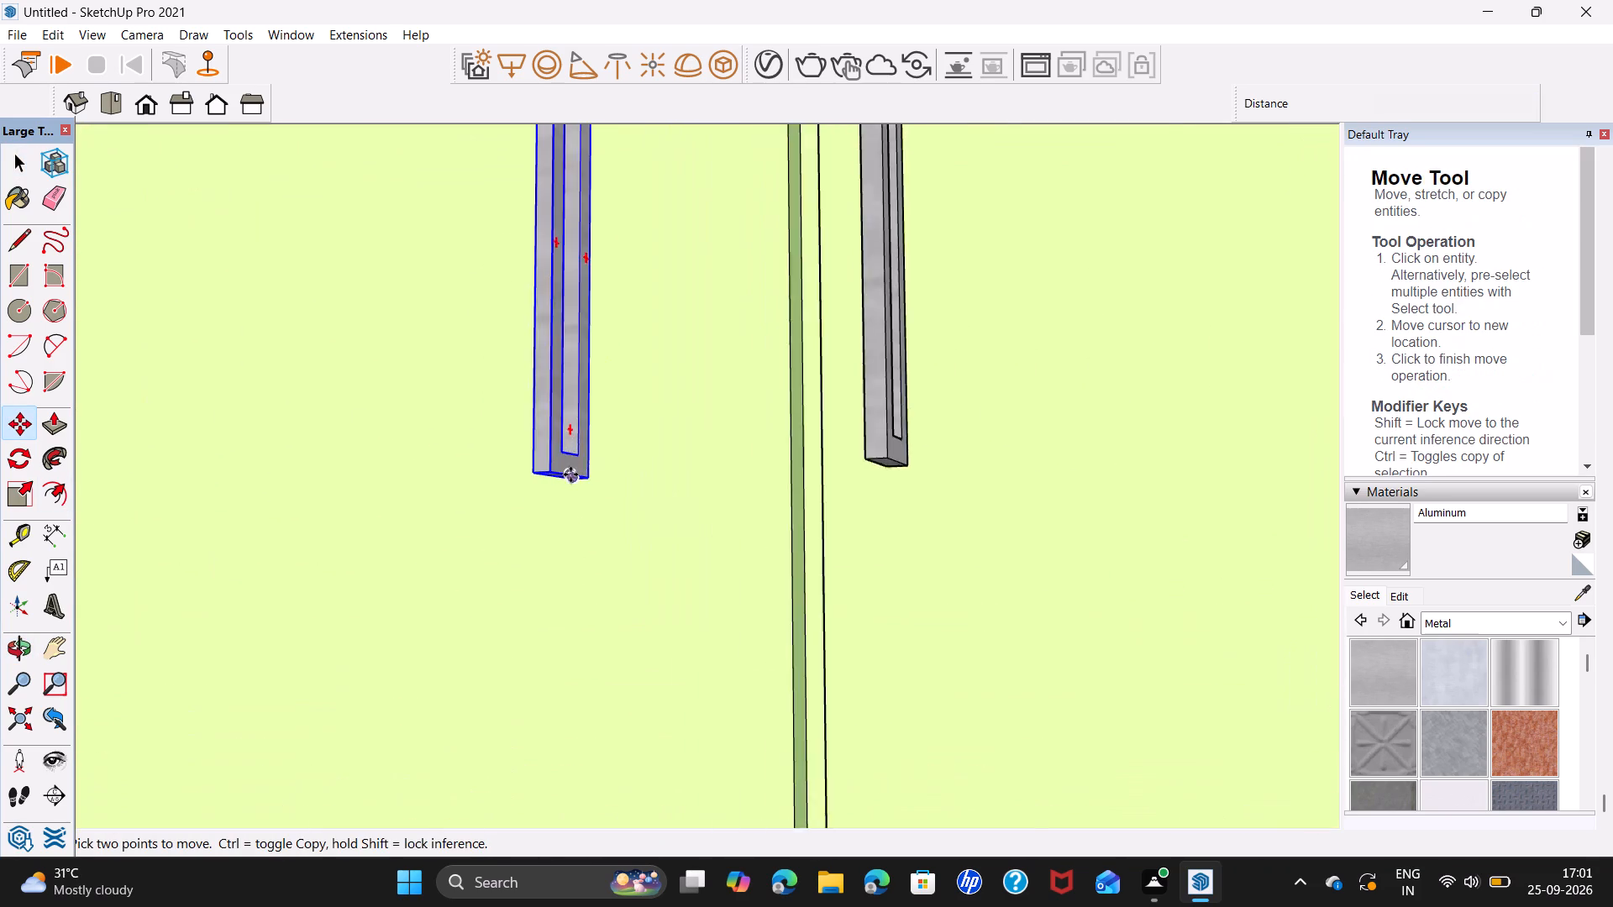
pyautogui.scroll(6, 570, 474)
pyautogui.click(602, 478)
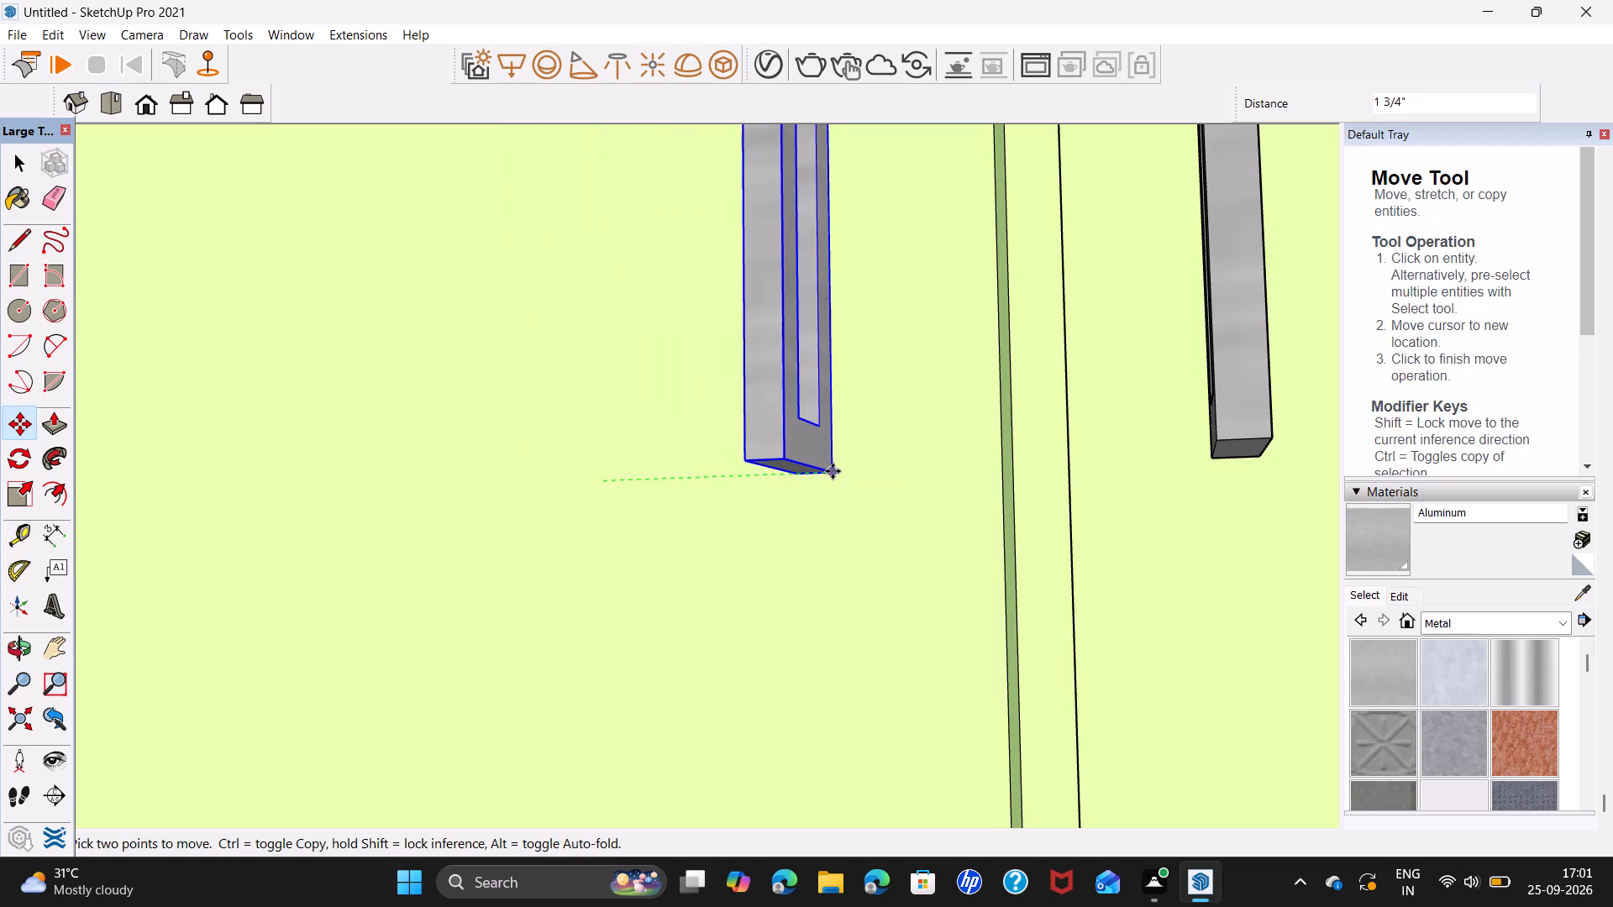
pyautogui.click(847, 474)
pyautogui.press('space')
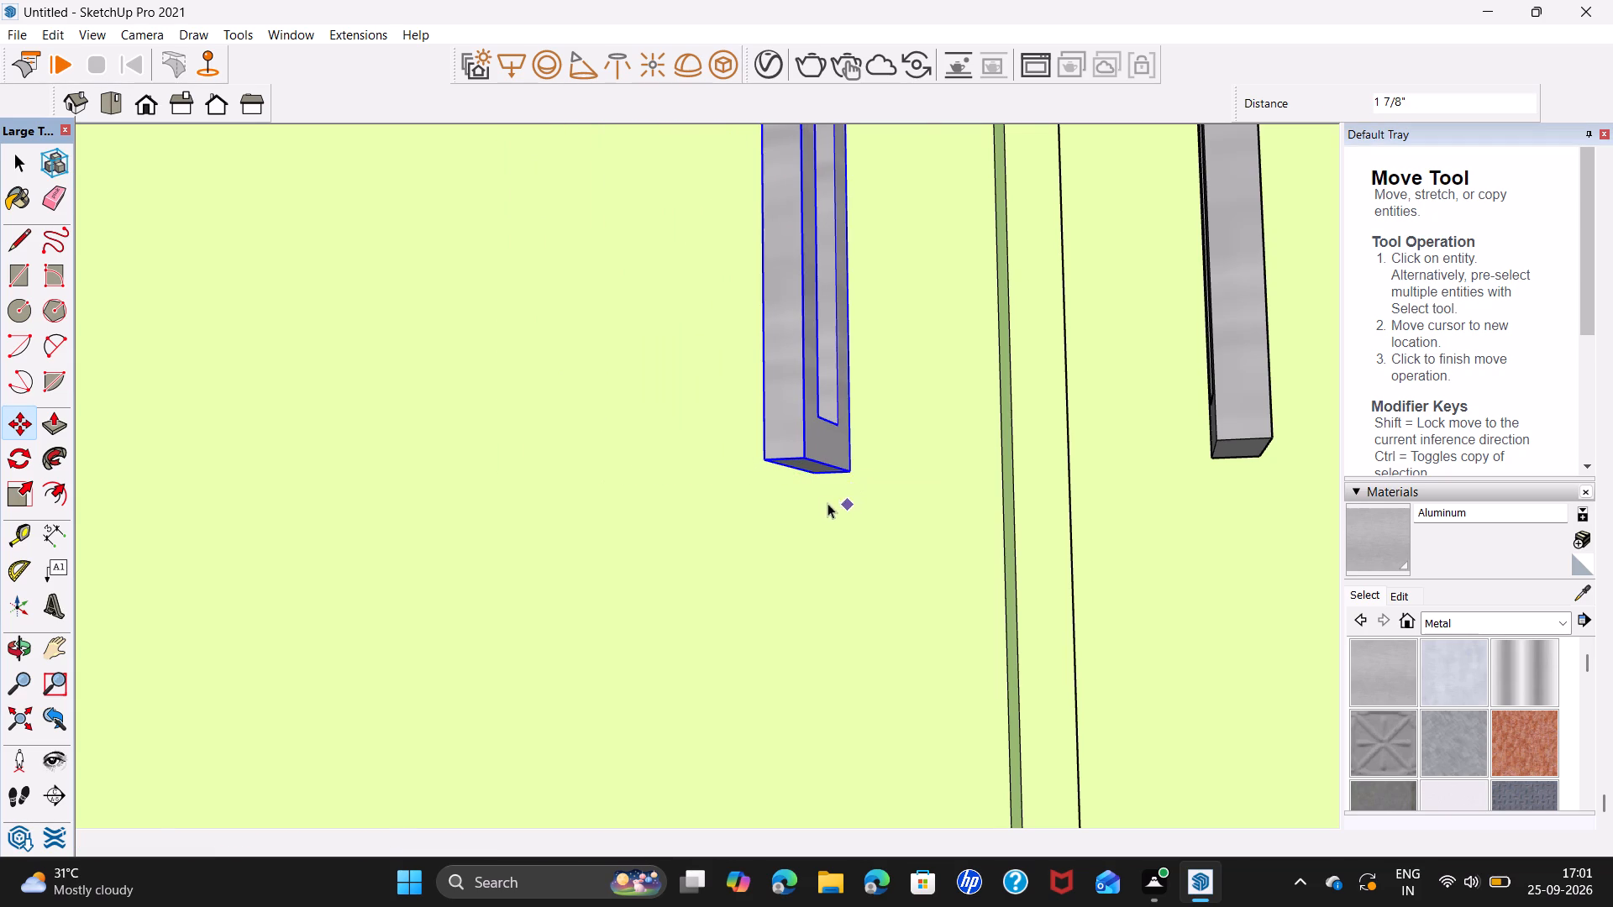
# Move the two paired handles at the open end of the utensil-jar wall's upper cabinets about 8' 3 1/16" down onto the base cabinet doors.
pyautogui.scroll(-20, 826, 499)
pyautogui.scroll(-7, 826, 499)
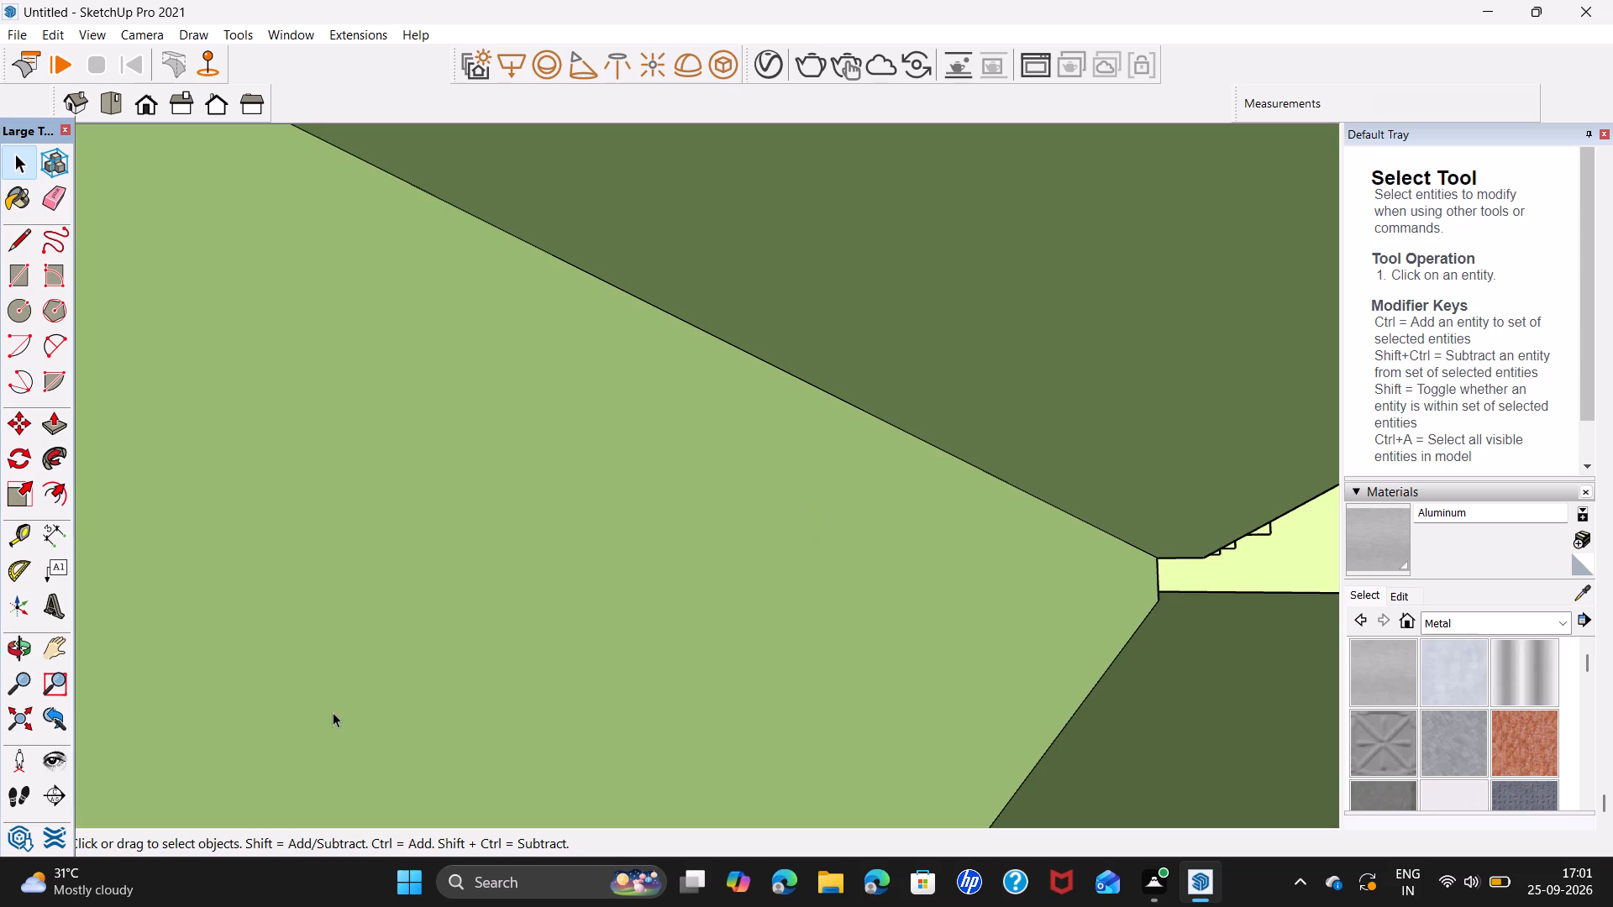
pyautogui.click(17, 721)
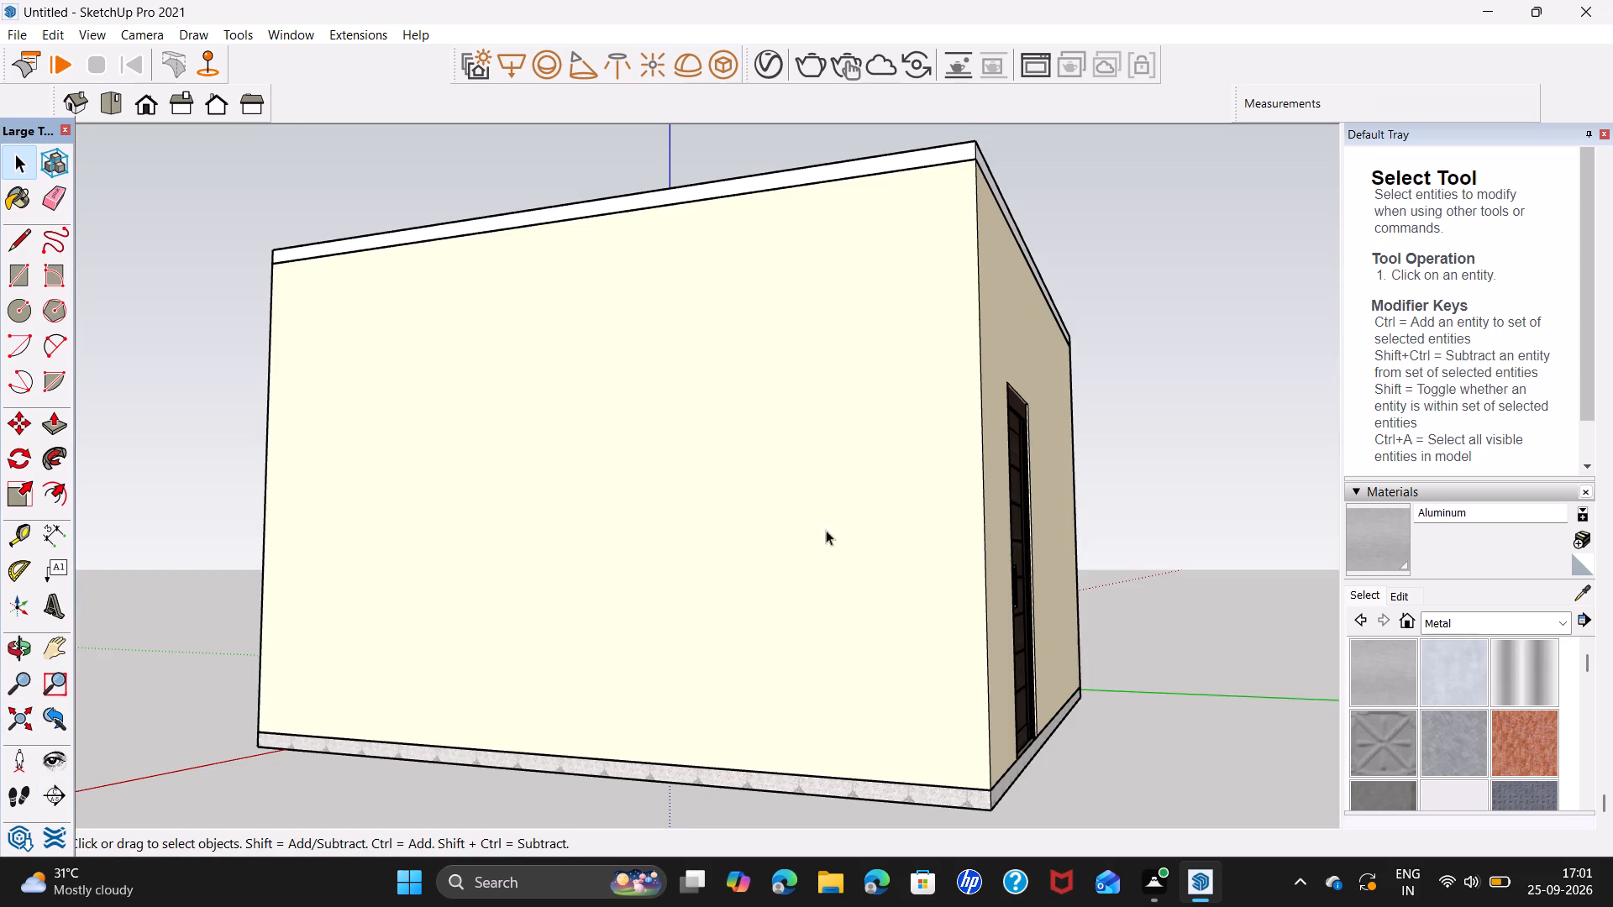
pyautogui.click(1232, 561)
pyautogui.moveTo(581, 653); pyautogui.dragTo(1111, 637, button='middle')
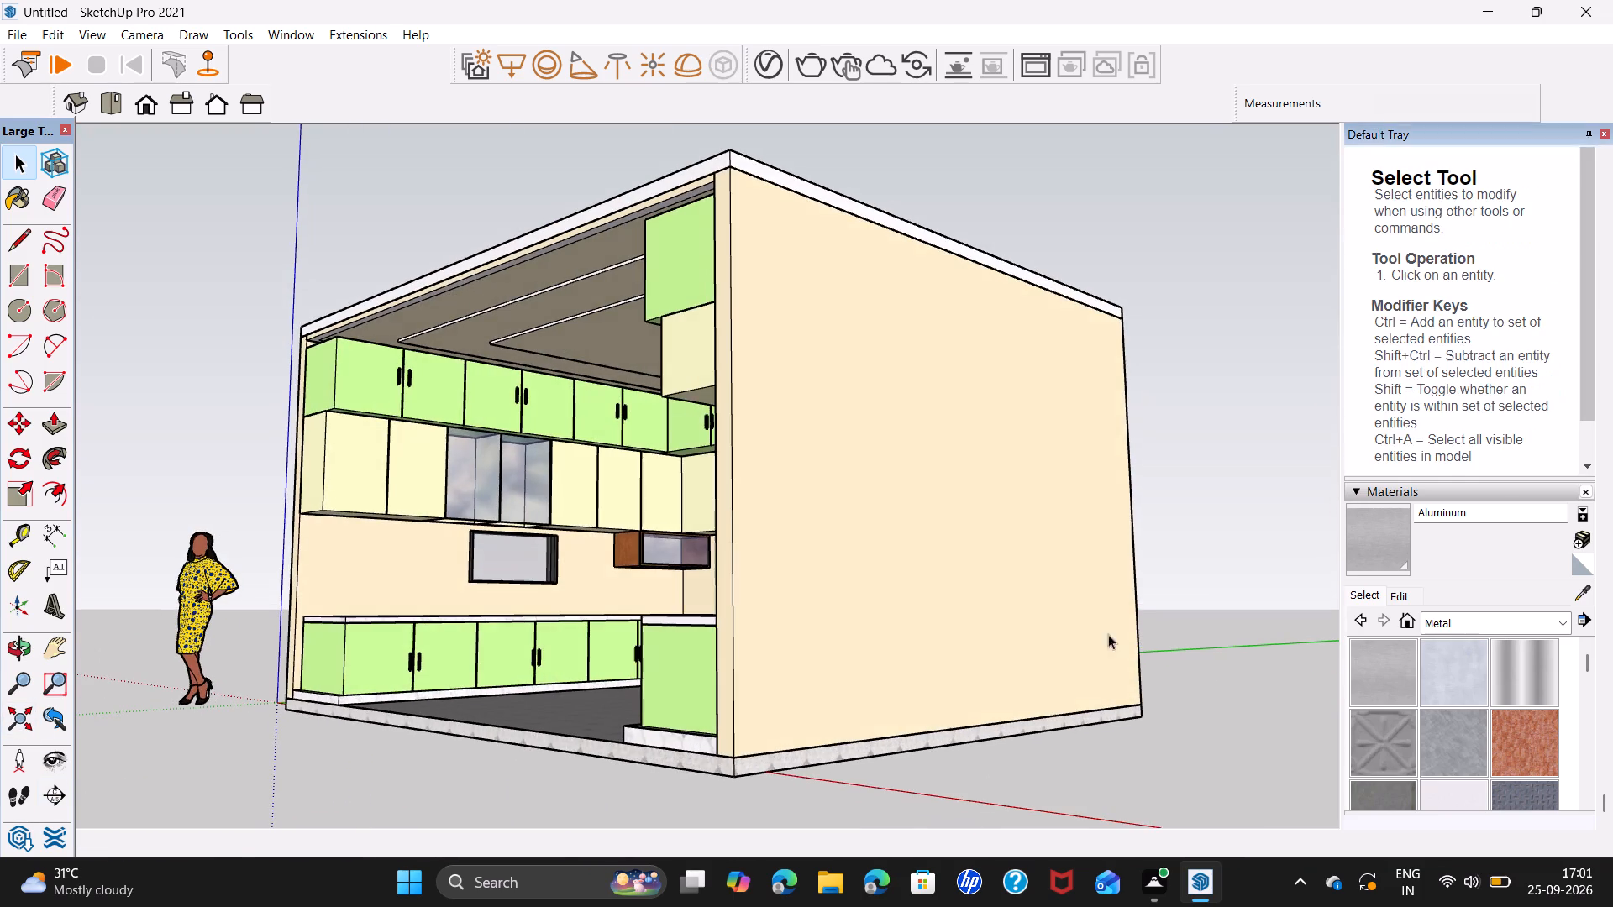
pyautogui.moveTo(640, 612); pyautogui.dragTo(882, 616, button='middle')
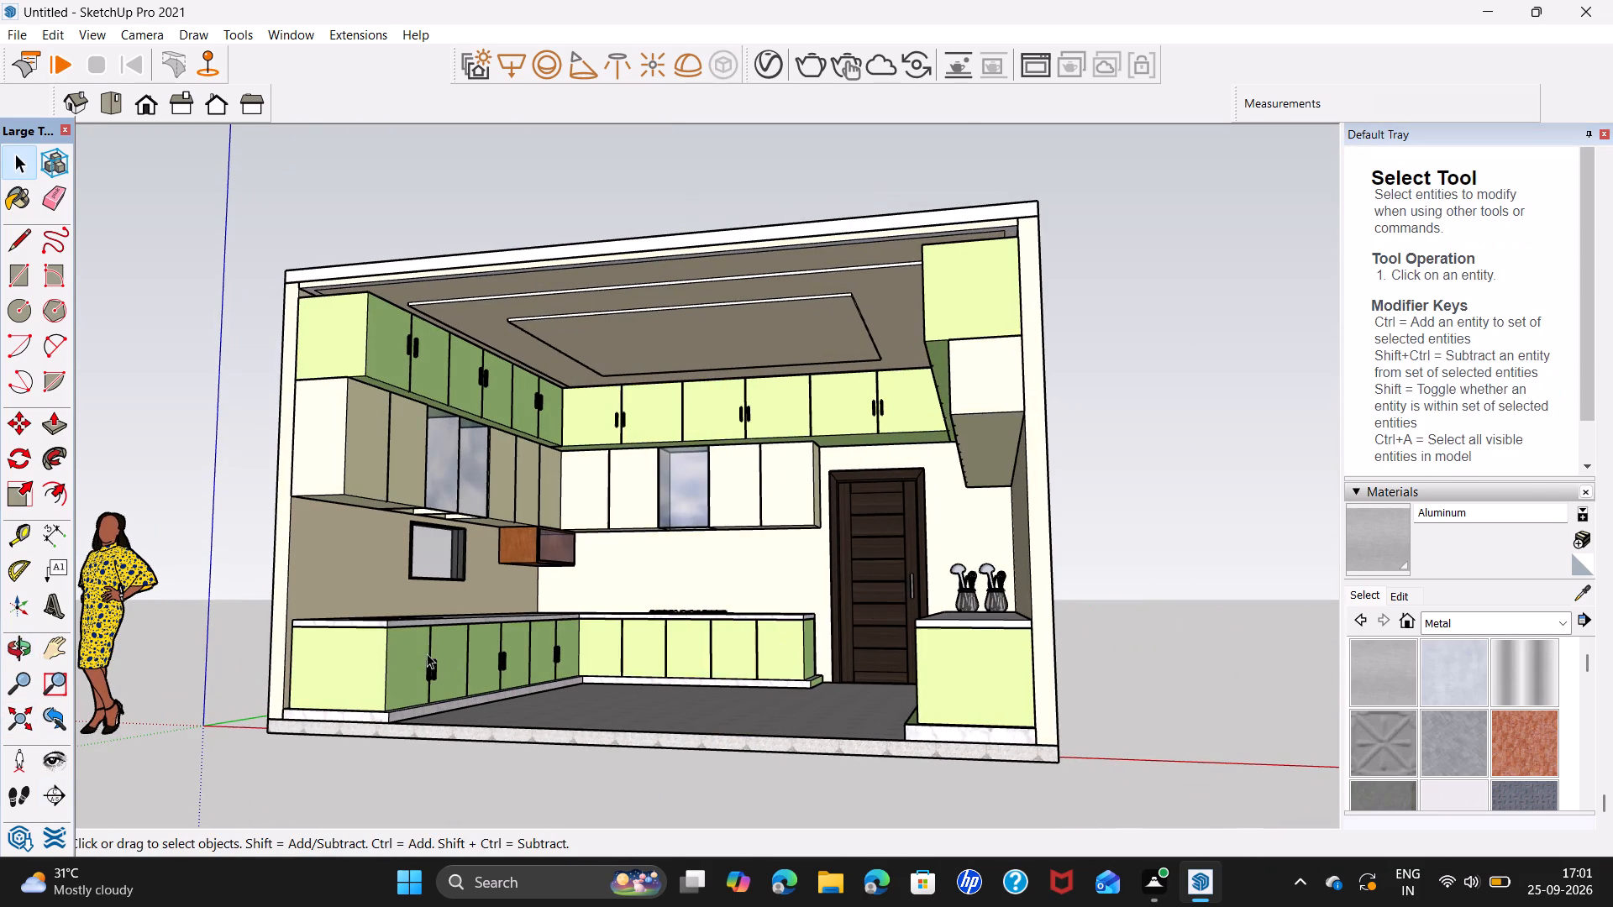
pyautogui.moveTo(527, 696); pyautogui.dragTo(967, 710, button='middle')
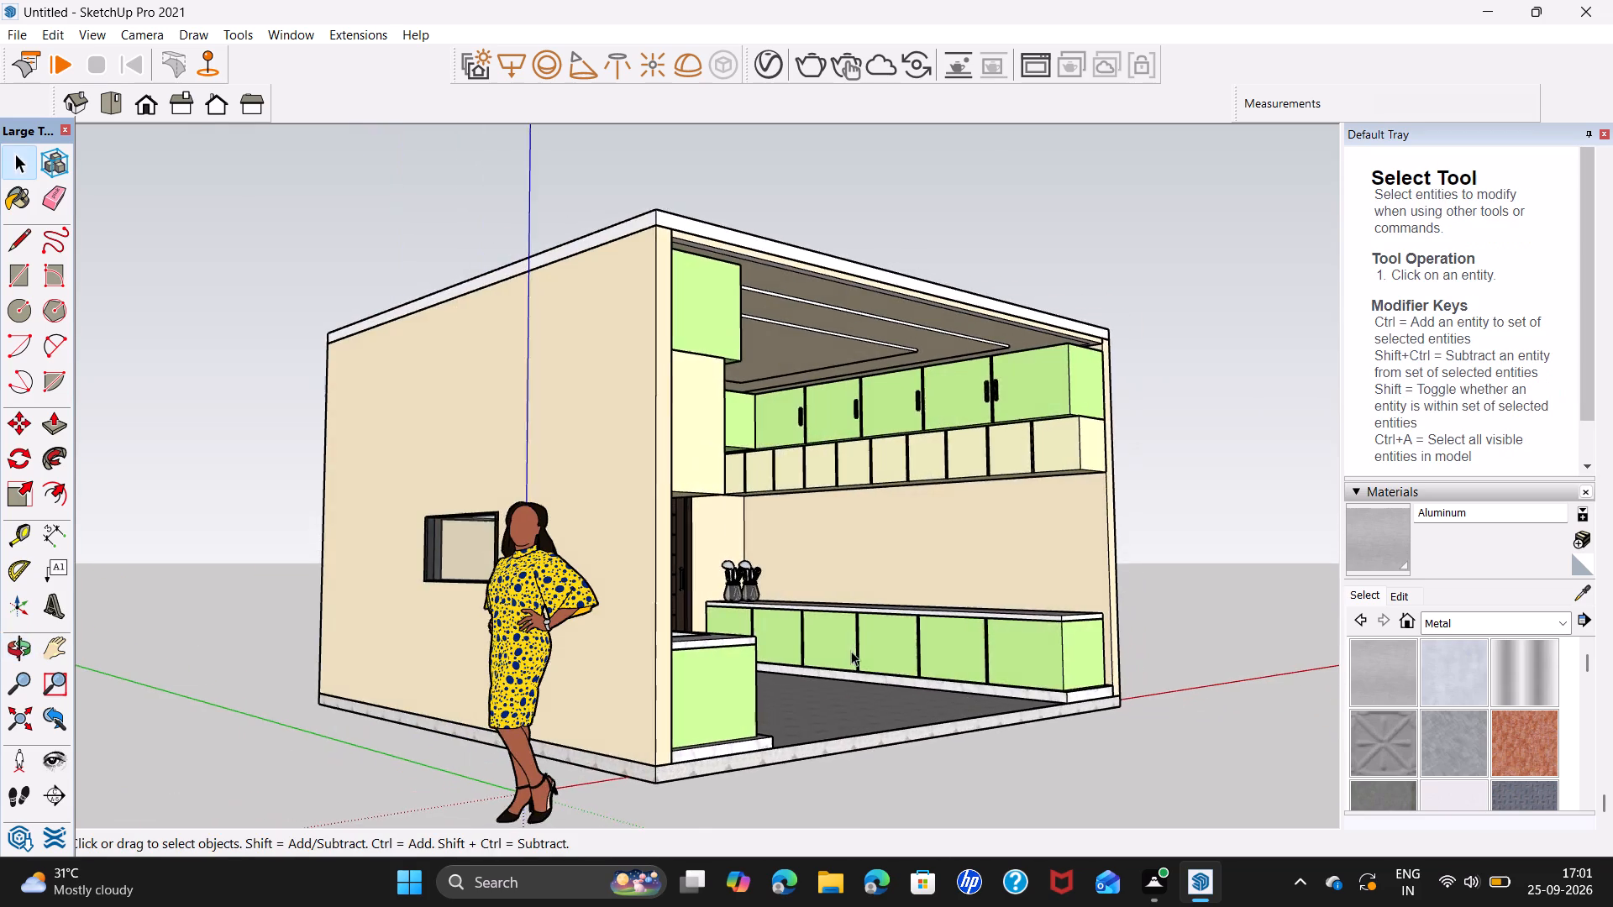
pyautogui.scroll(3, 849, 648)
pyautogui.moveTo(716, 732); pyautogui.dragTo(733, 744, button='middle')
pyautogui.scroll(3, 739, 700)
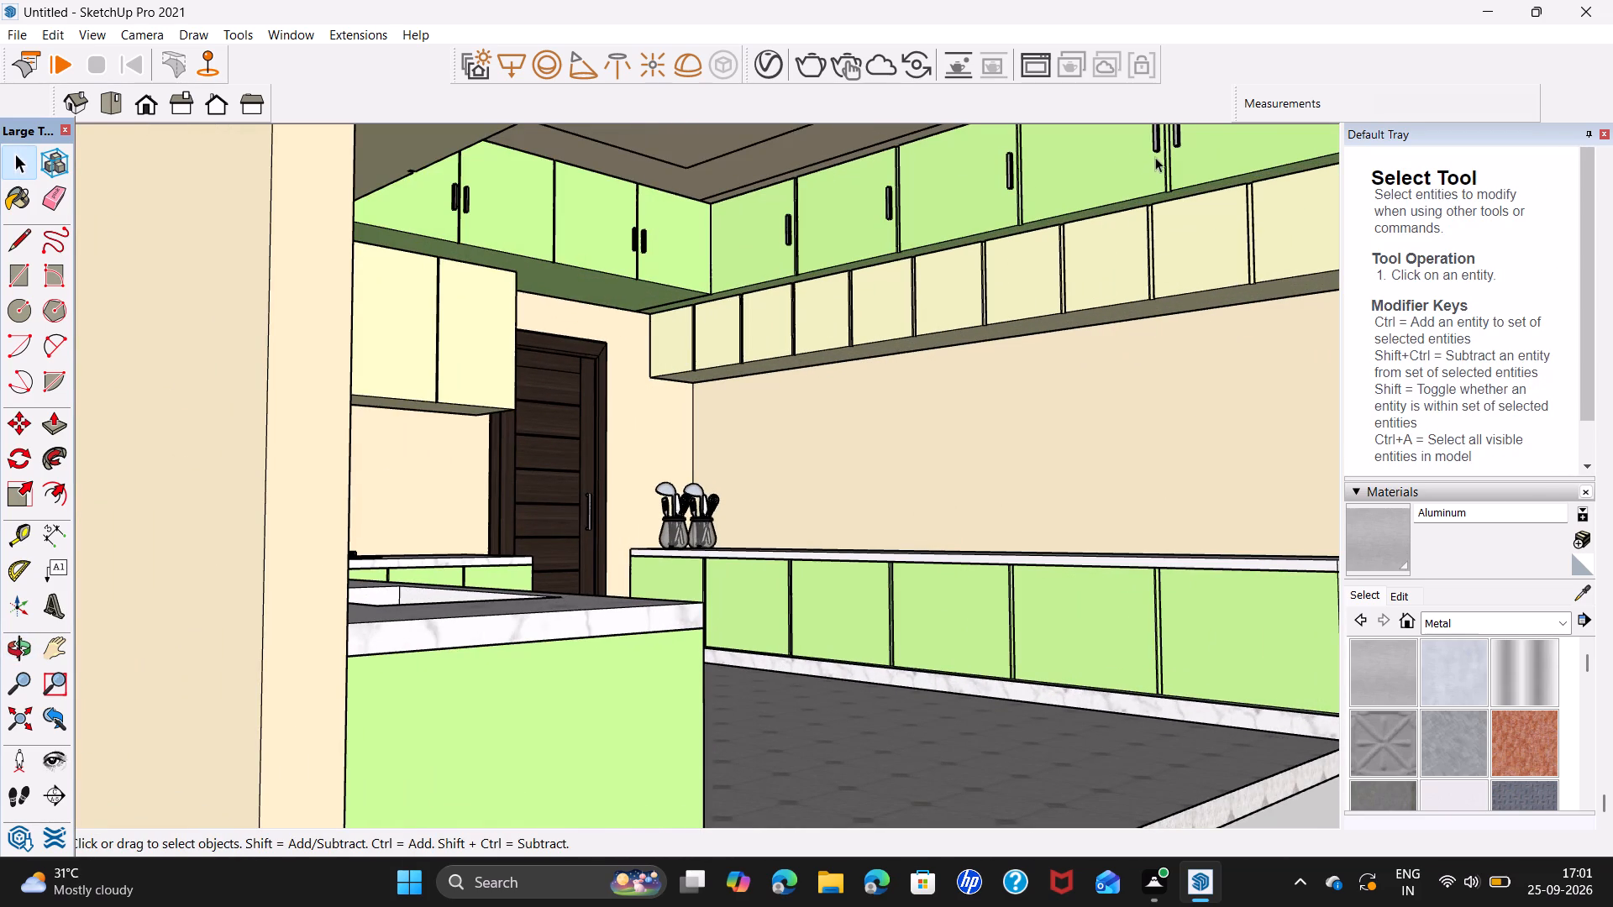
pyautogui.click(1179, 137)
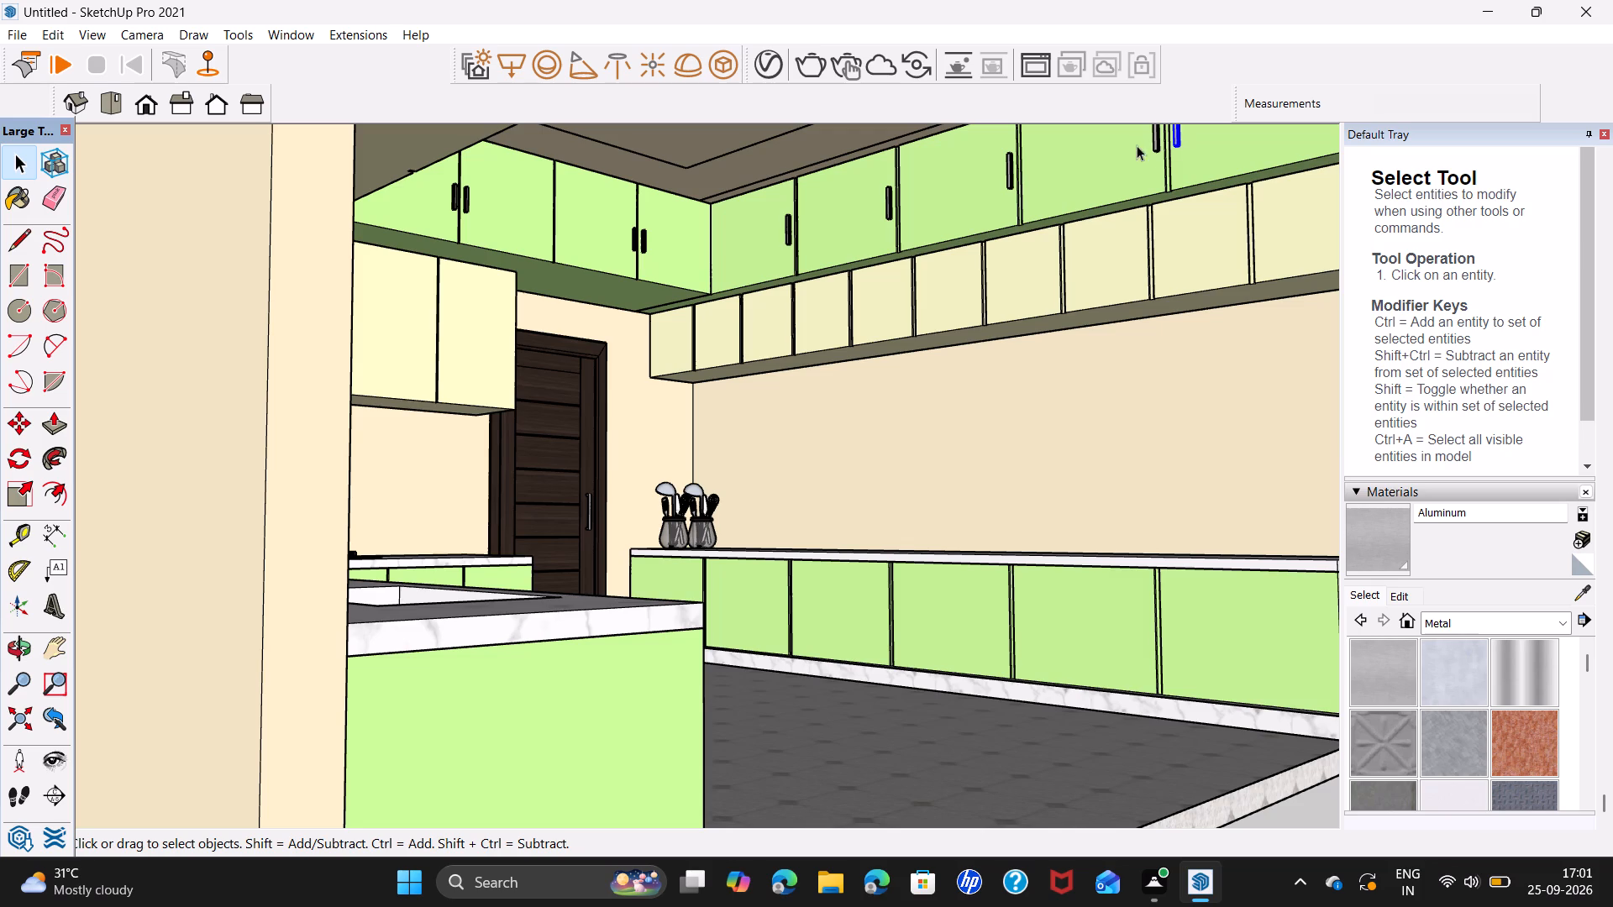
pyautogui.keyDown('ctrl'); pyautogui.click(1159, 135); pyautogui.keyUp('ctrl')
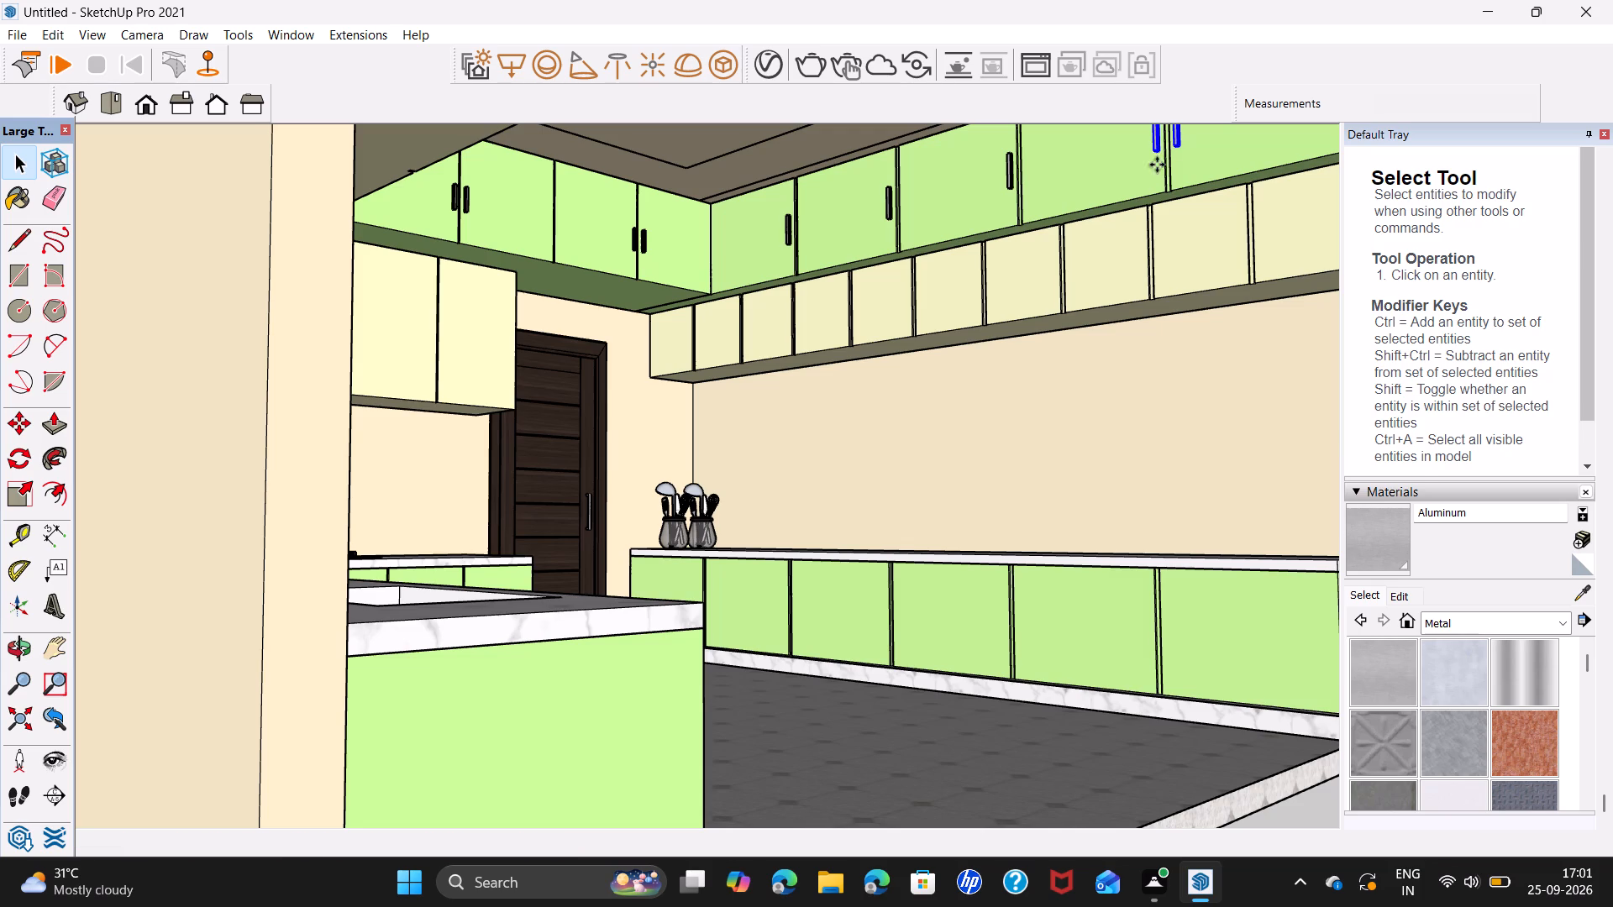
pyautogui.press('m')
pyautogui.scroll(6, 1187, 155)
pyautogui.moveTo(1180, 163); pyautogui.dragTo(985, 256, button='middle')
pyautogui.scroll(5, 917, 260)
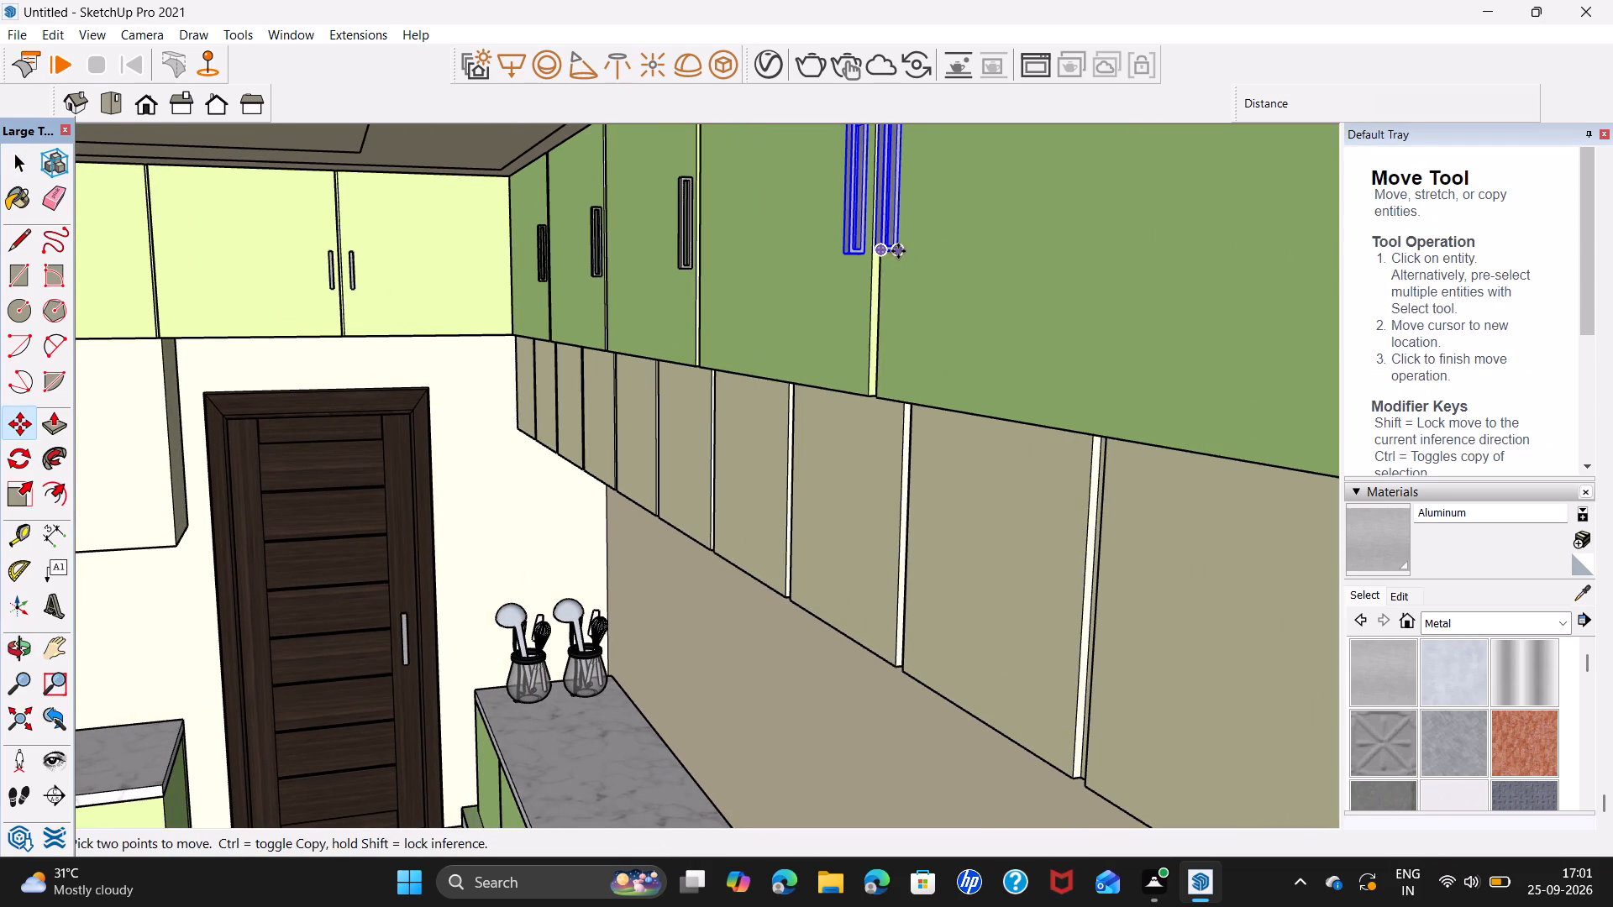
pyautogui.click(898, 251)
pyautogui.scroll(-13, 744, 560)
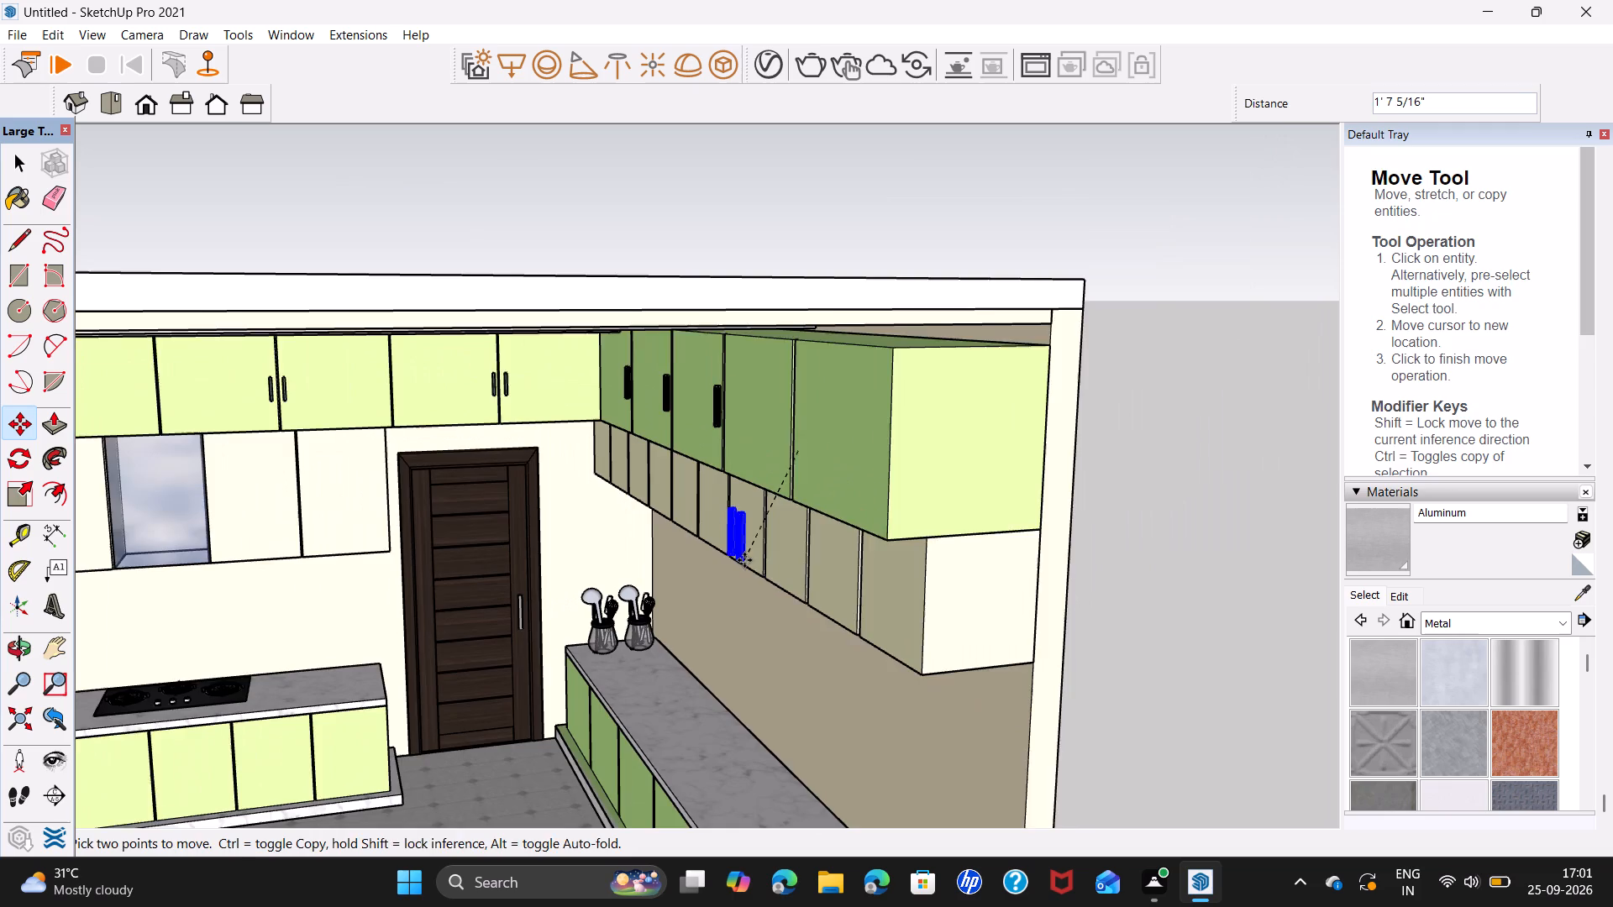
pyautogui.moveTo(744, 560); pyautogui.dragTo(928, 243, button='middle')
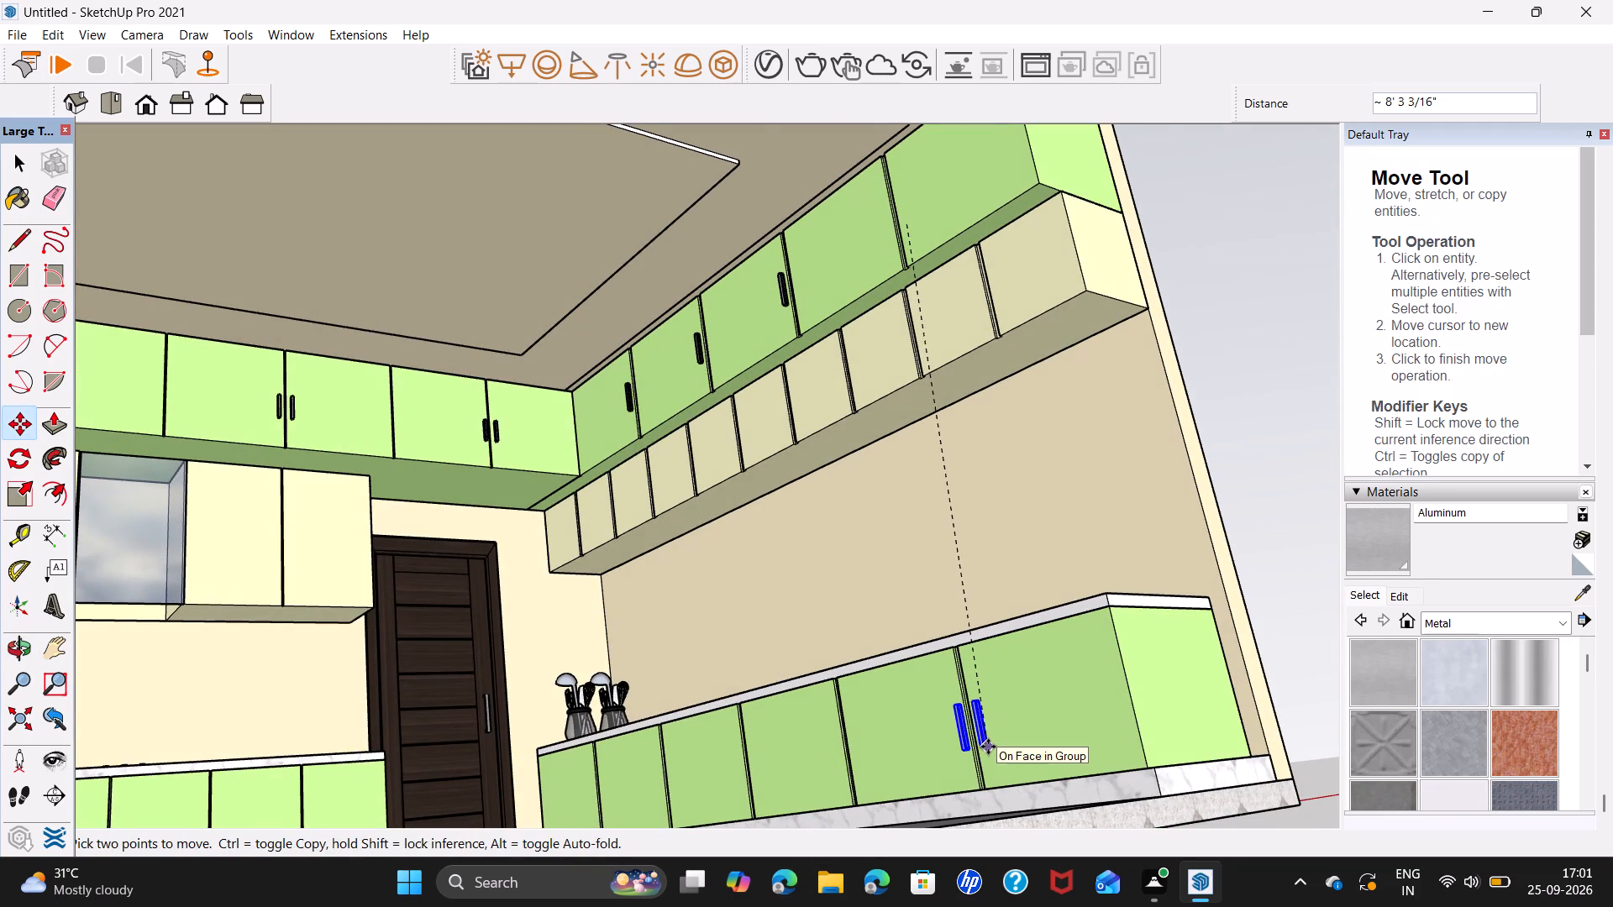
pyautogui.scroll(14, 988, 747)
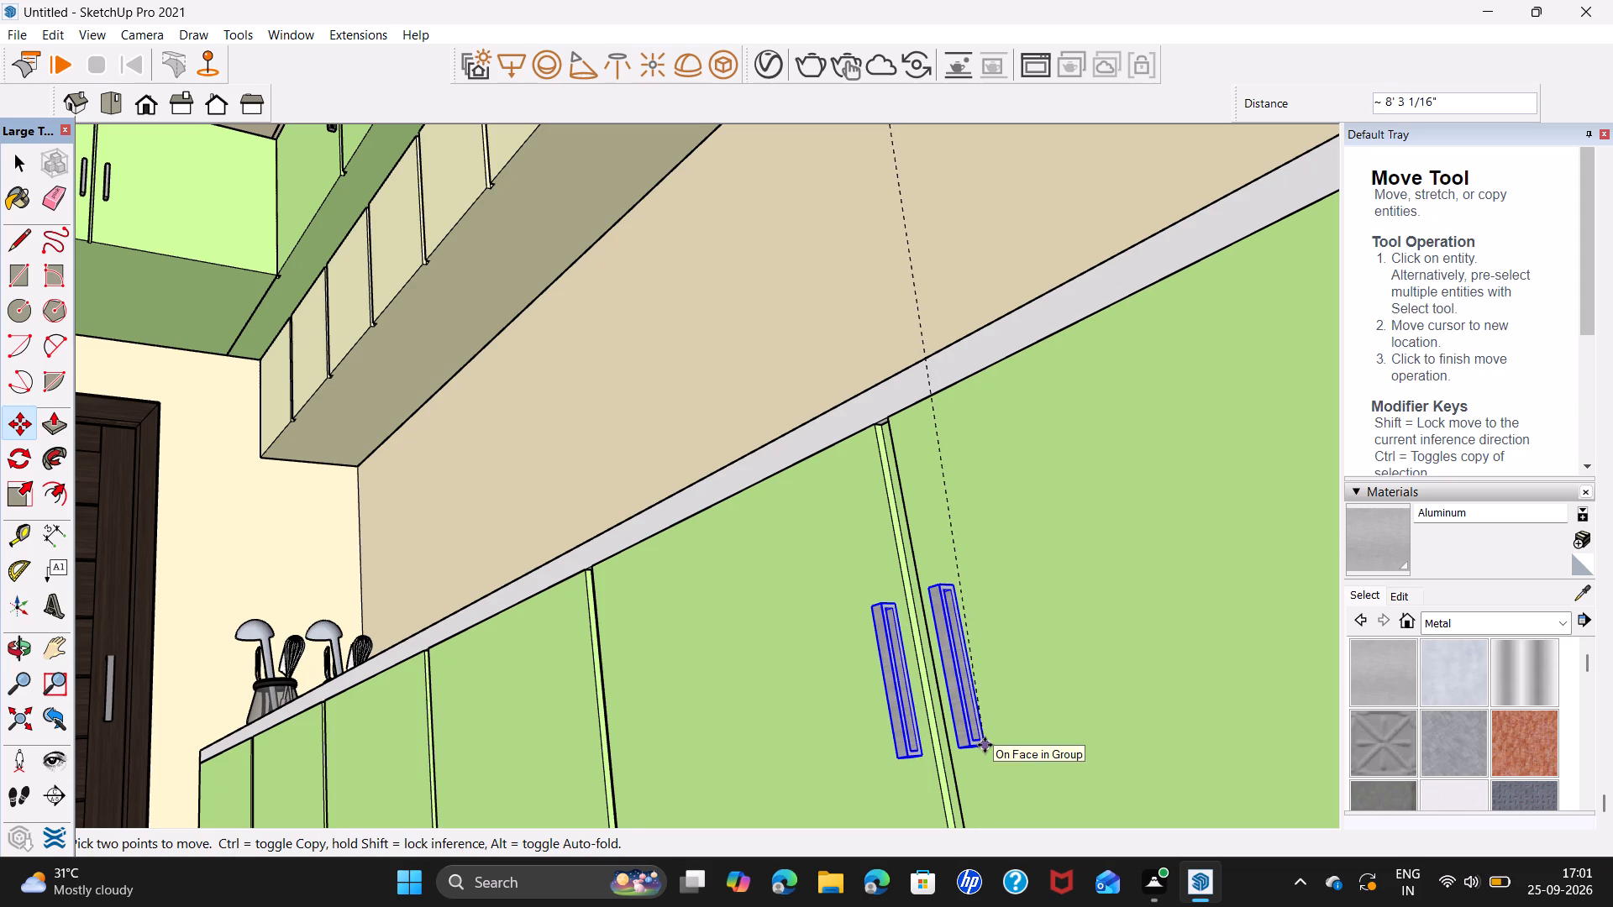
pyautogui.click(985, 745)
pyautogui.moveTo(821, 743); pyautogui.dragTo(1111, 710, button='middle')
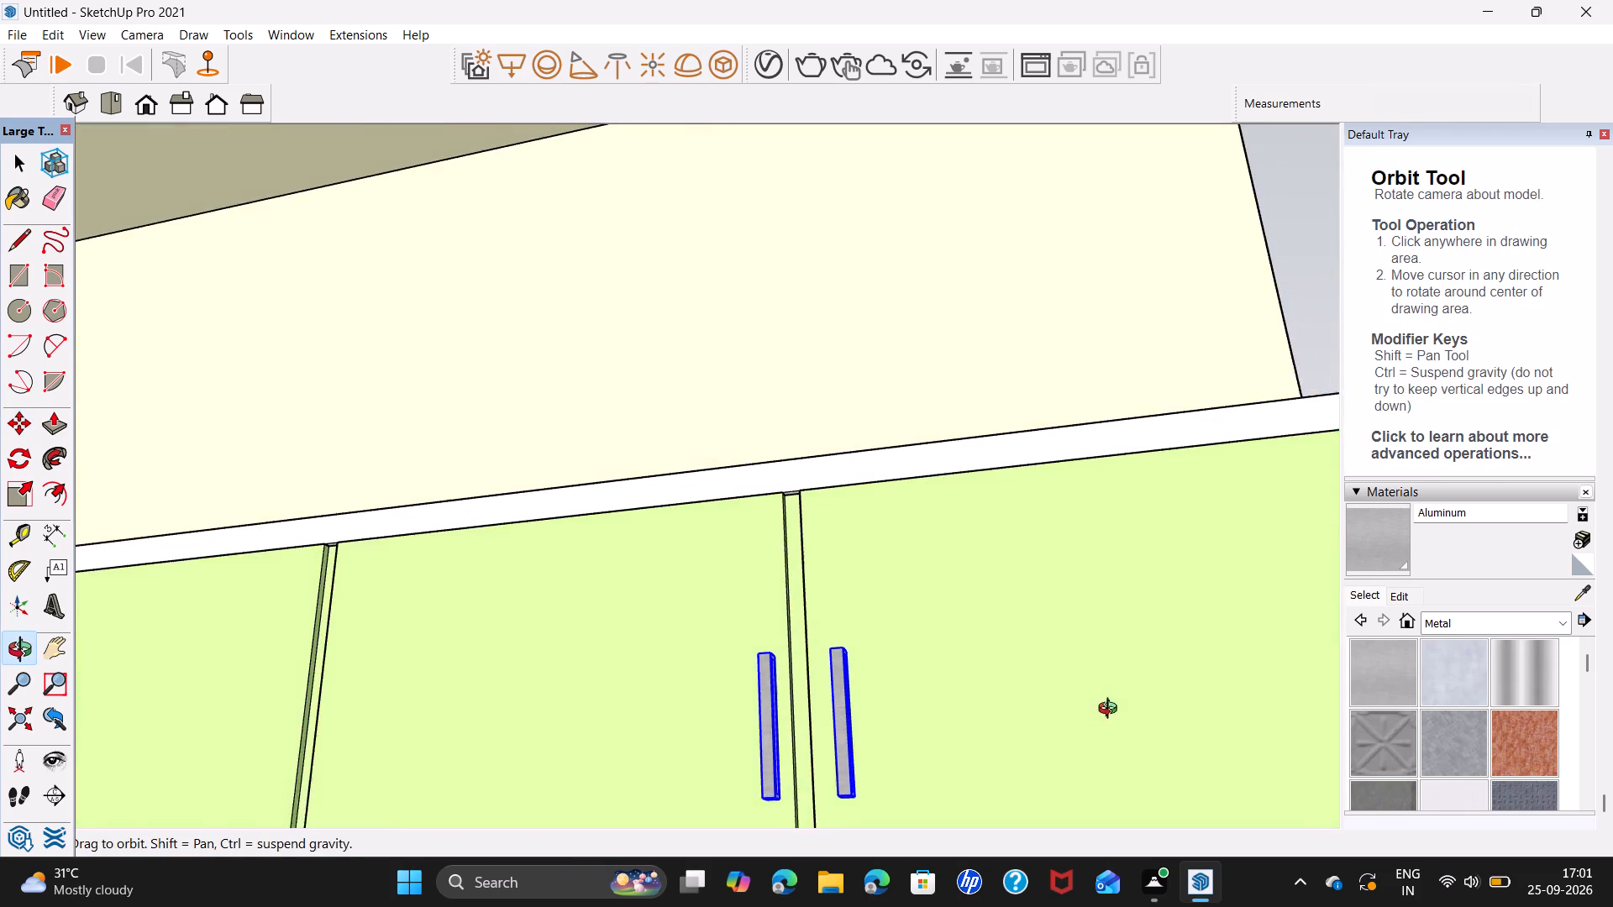
# Copy the handle pair at the open end of the utensil-jar wall's base cabinets about 10' 4 1/16" along the run to the door pair nearest the jars.
pyautogui.moveTo(1111, 710); pyautogui.dragTo(1112, 709, button='middle')
pyautogui.scroll(-6, 888, 737)
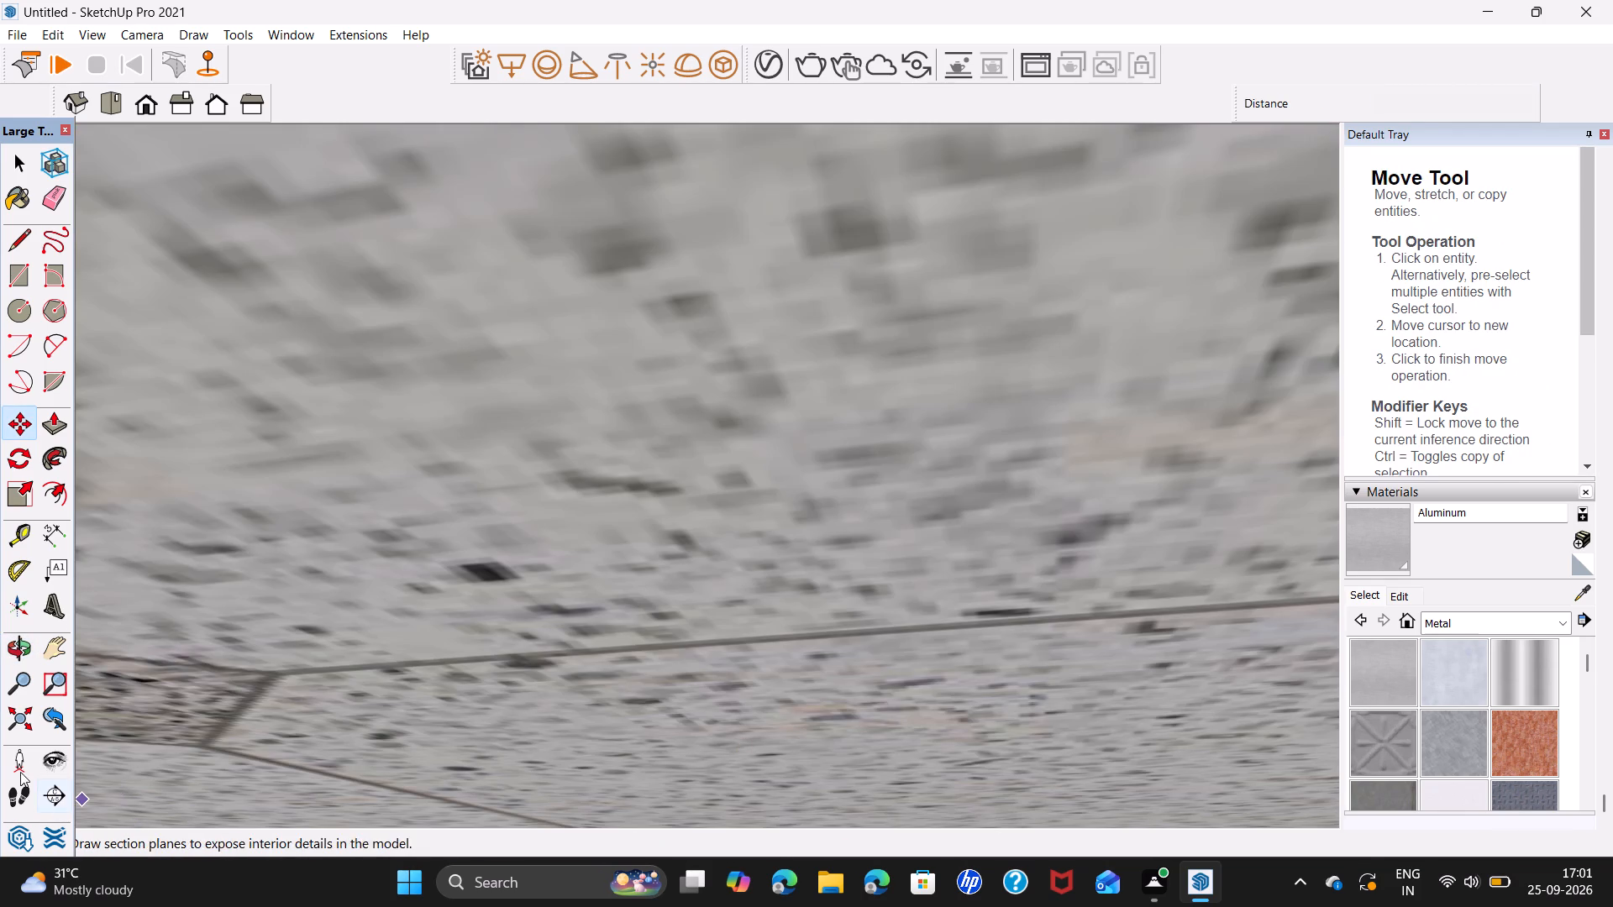
pyautogui.click(17, 731)
pyautogui.moveTo(738, 642); pyautogui.dragTo(131, 808, button='middle')
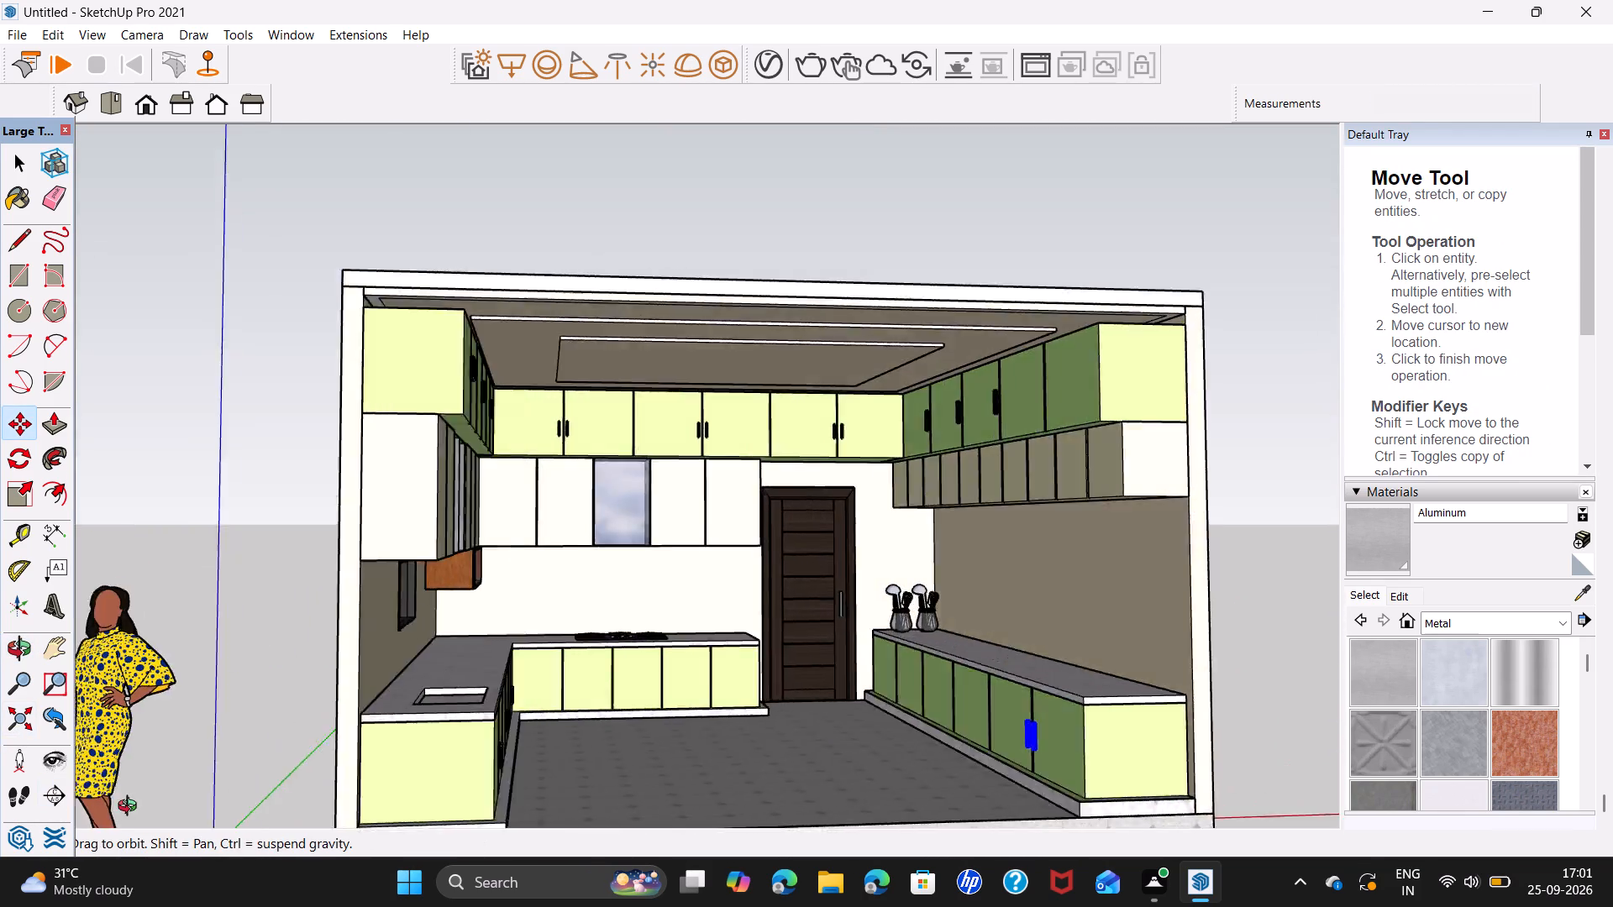
pyautogui.moveTo(131, 808); pyautogui.dragTo(193, 825, button='middle')
pyautogui.scroll(5, 928, 816)
pyautogui.moveTo(972, 771); pyautogui.dragTo(1040, 745, button='middle')
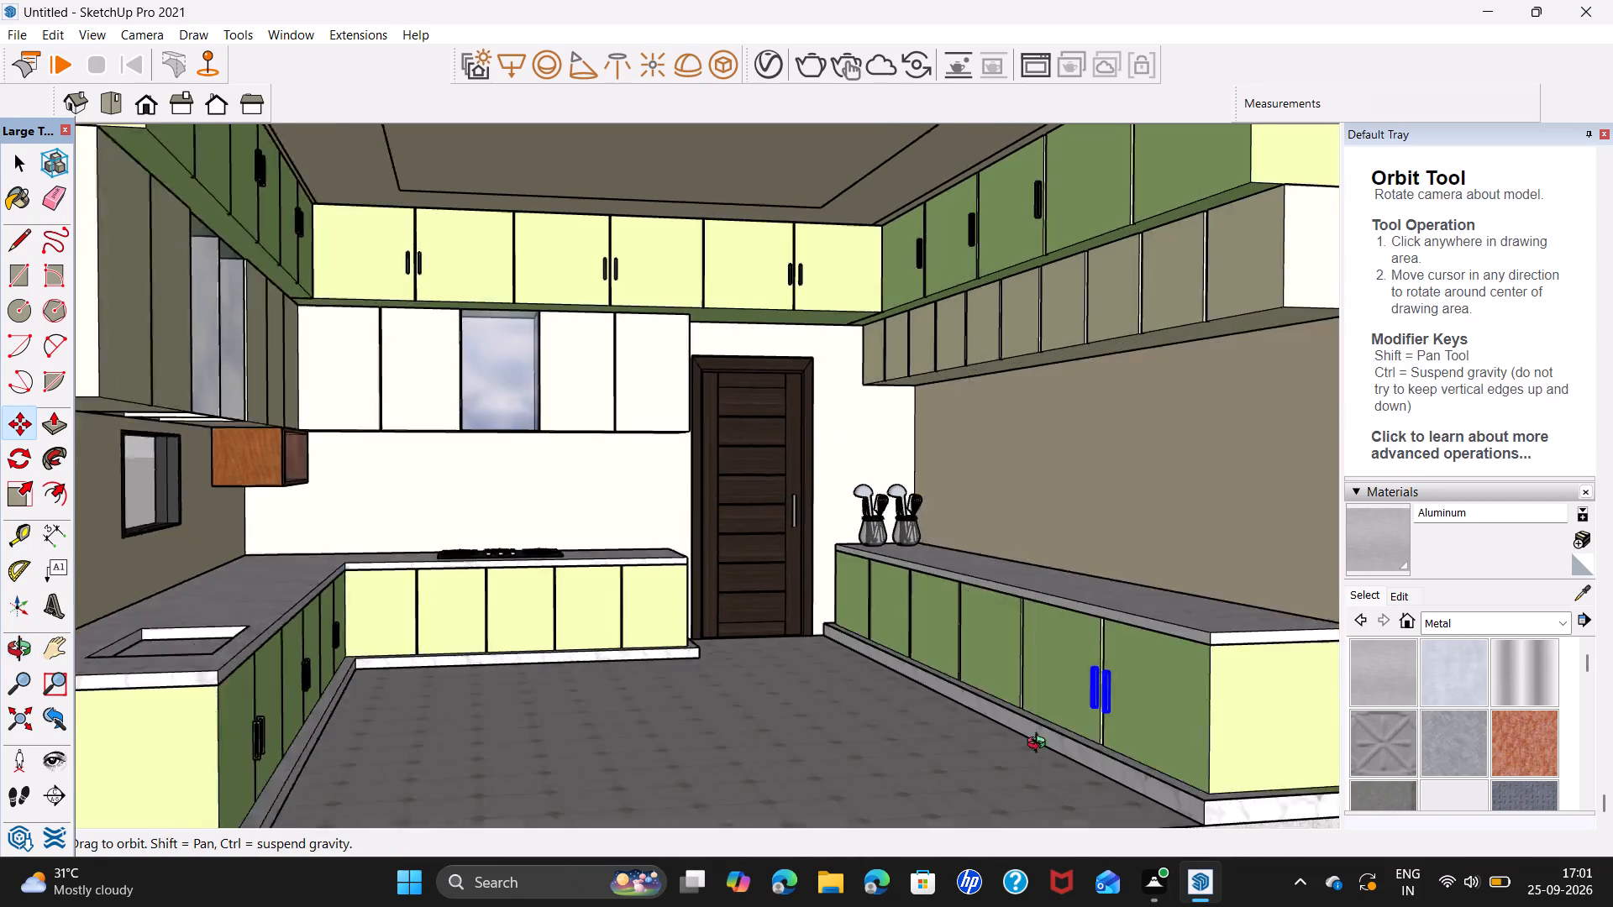
pyautogui.moveTo(1040, 745); pyautogui.dragTo(1106, 731, button='middle')
pyautogui.keyDown('ctrl'); pyautogui.moveTo(1108, 706); pyautogui.dragTo(785, 628, button='middle'); pyautogui.keyUp('ctrl')
pyautogui.moveTo(815, 671); pyautogui.dragTo(940, 710, button='middle')
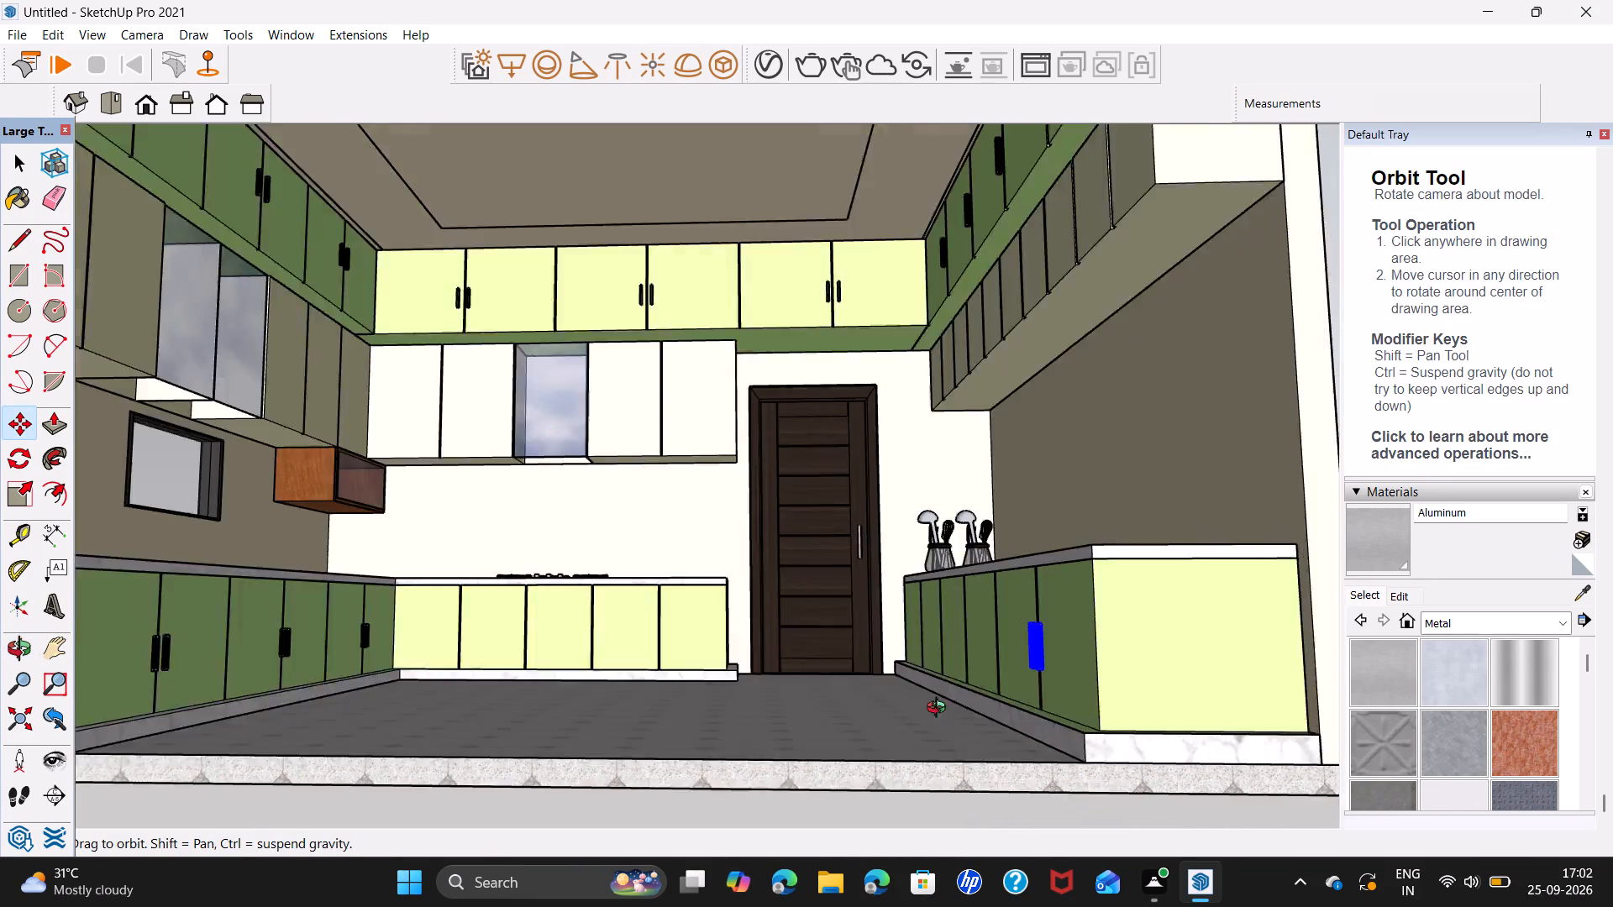
pyautogui.moveTo(940, 710); pyautogui.dragTo(1101, 680, button='middle')
pyautogui.keyDown('ctrl'); pyautogui.moveTo(1038, 587); pyautogui.dragTo(870, 618, button='middle'); pyautogui.keyUp('ctrl')
pyautogui.moveTo(856, 737); pyautogui.dragTo(944, 689, button='middle')
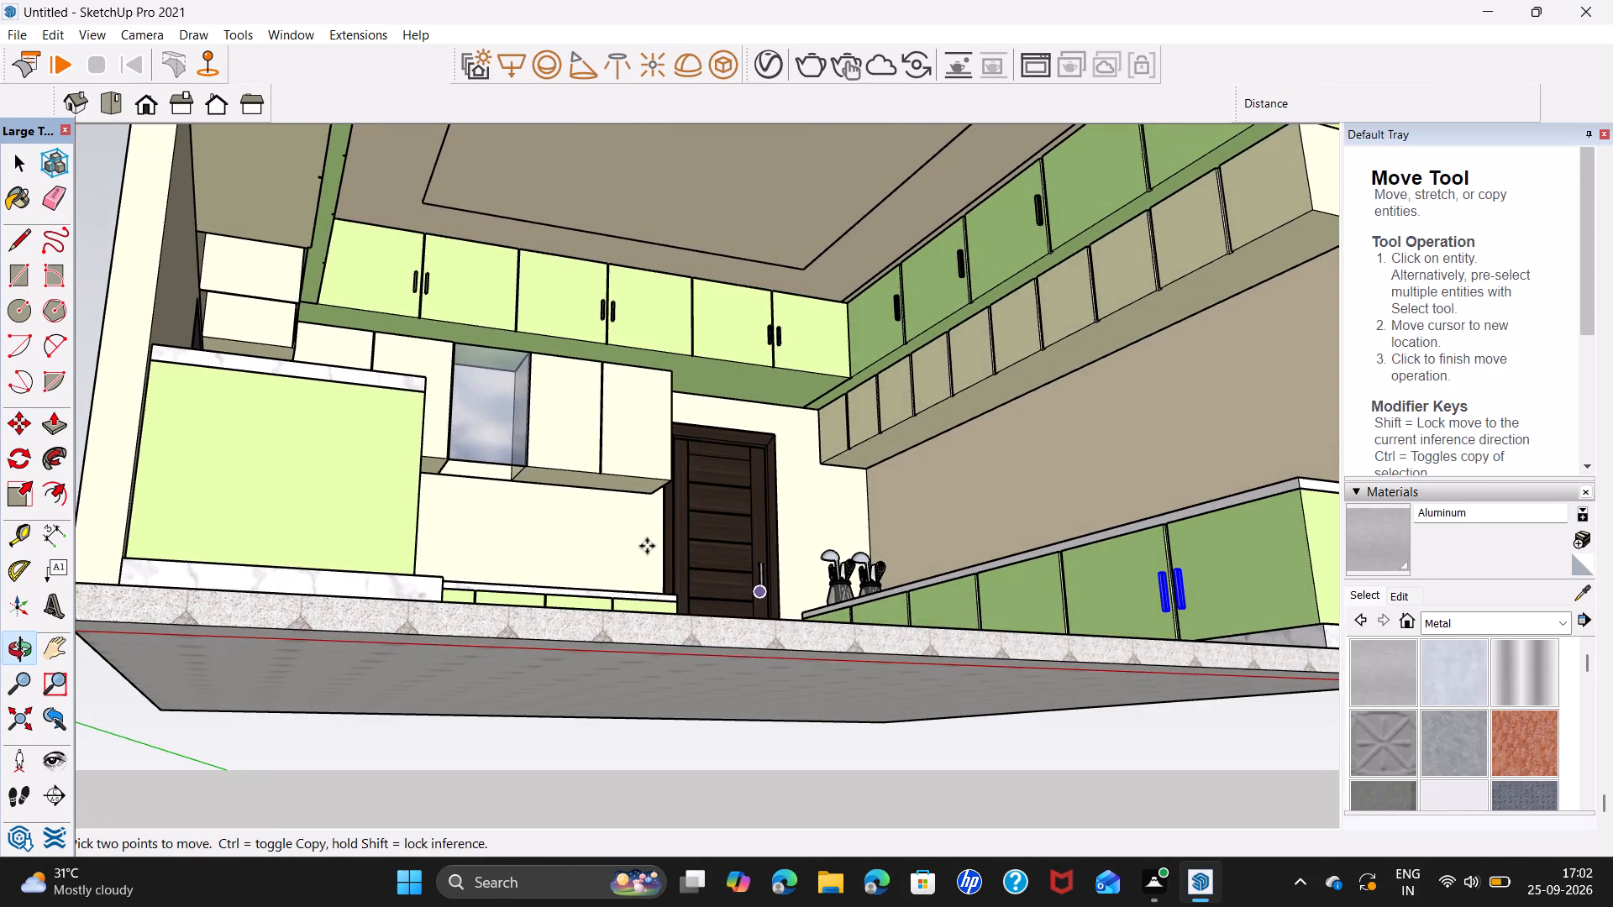
pyautogui.keyDown('shift'); pyautogui.moveTo(644, 545); pyautogui.dragTo(690, 652, button='middle'); pyautogui.keyUp('shift')
pyautogui.keyDown('shift'); pyautogui.moveTo(737, 587); pyautogui.dragTo(450, 537, button='middle'); pyautogui.keyUp('shift')
pyautogui.moveTo(527, 620); pyautogui.dragTo(797, 674, button='middle')
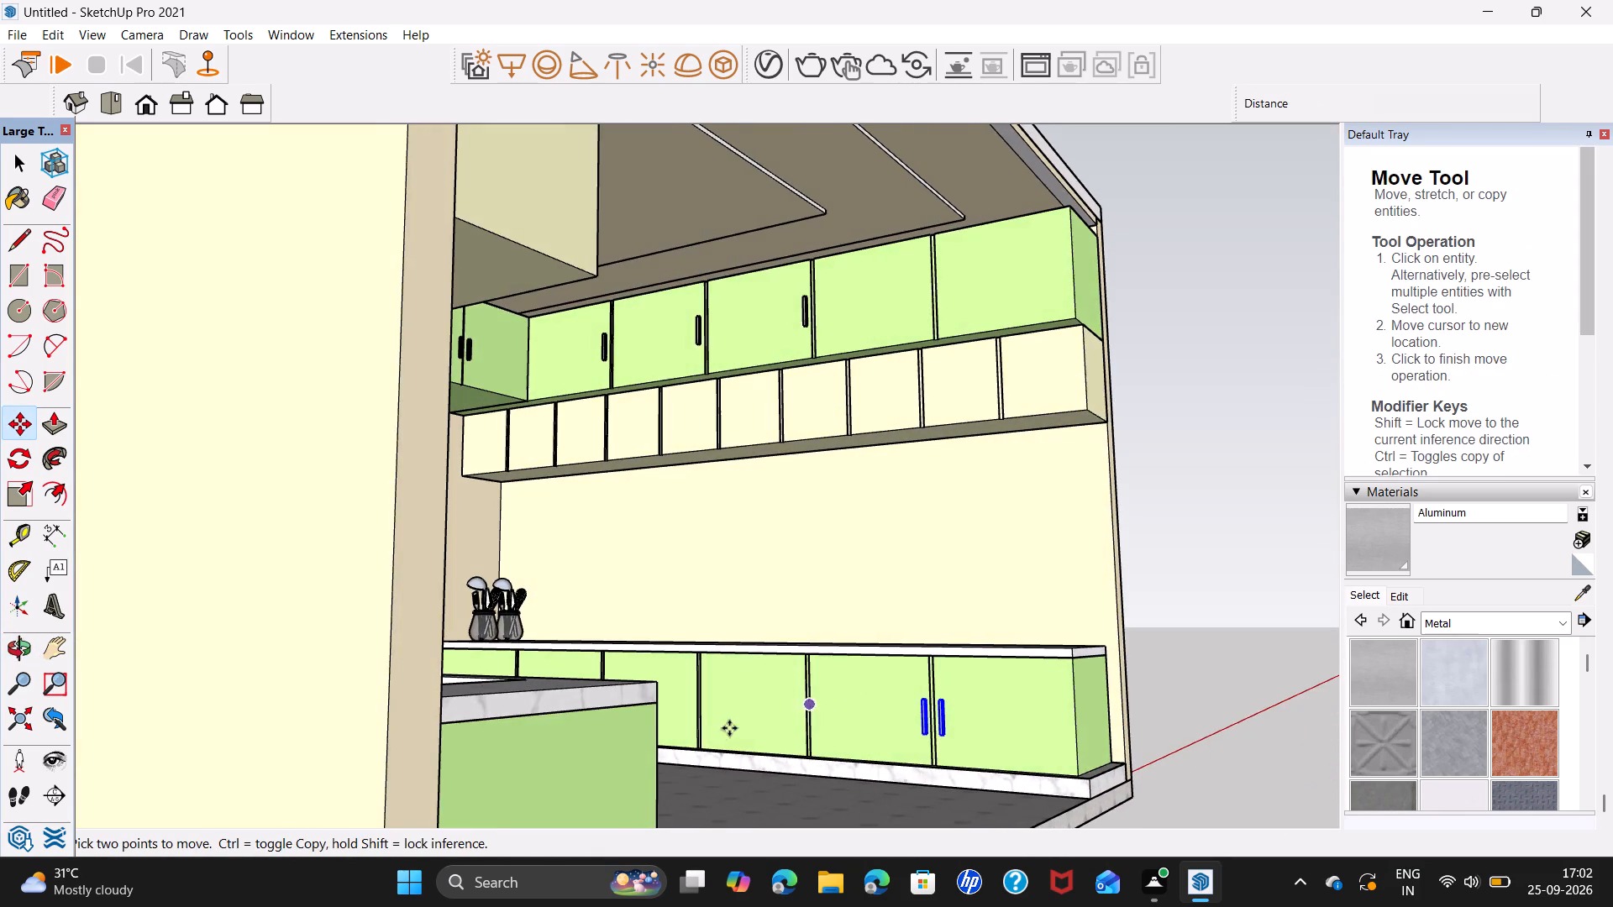
pyautogui.scroll(4, 726, 730)
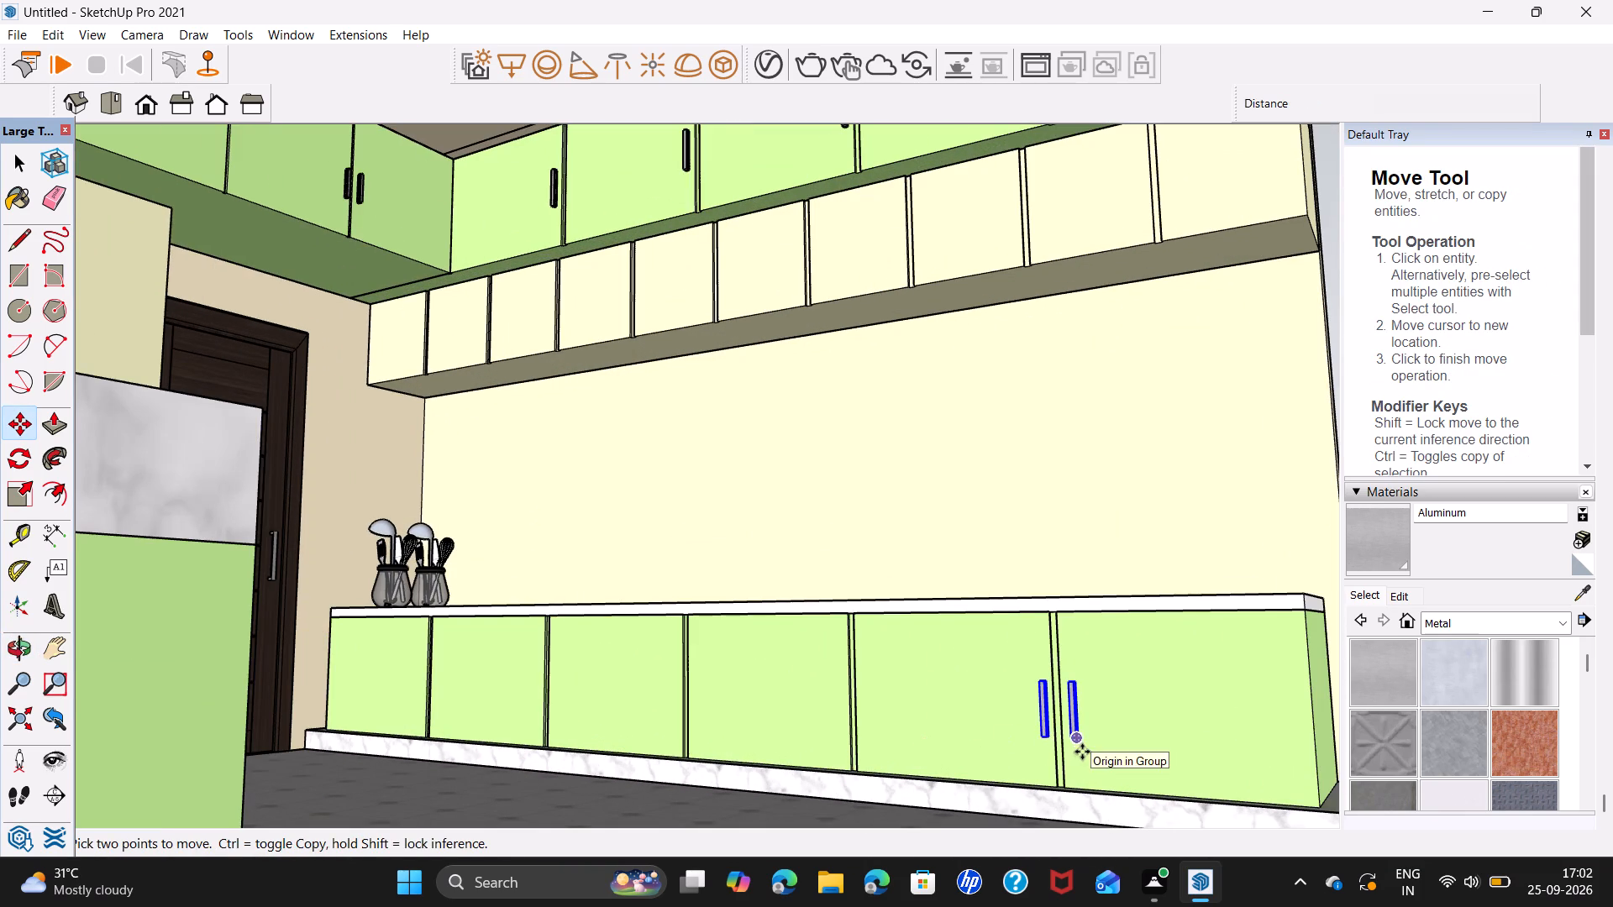
pyautogui.press('m')
pyautogui.scroll(6, 1030, 737)
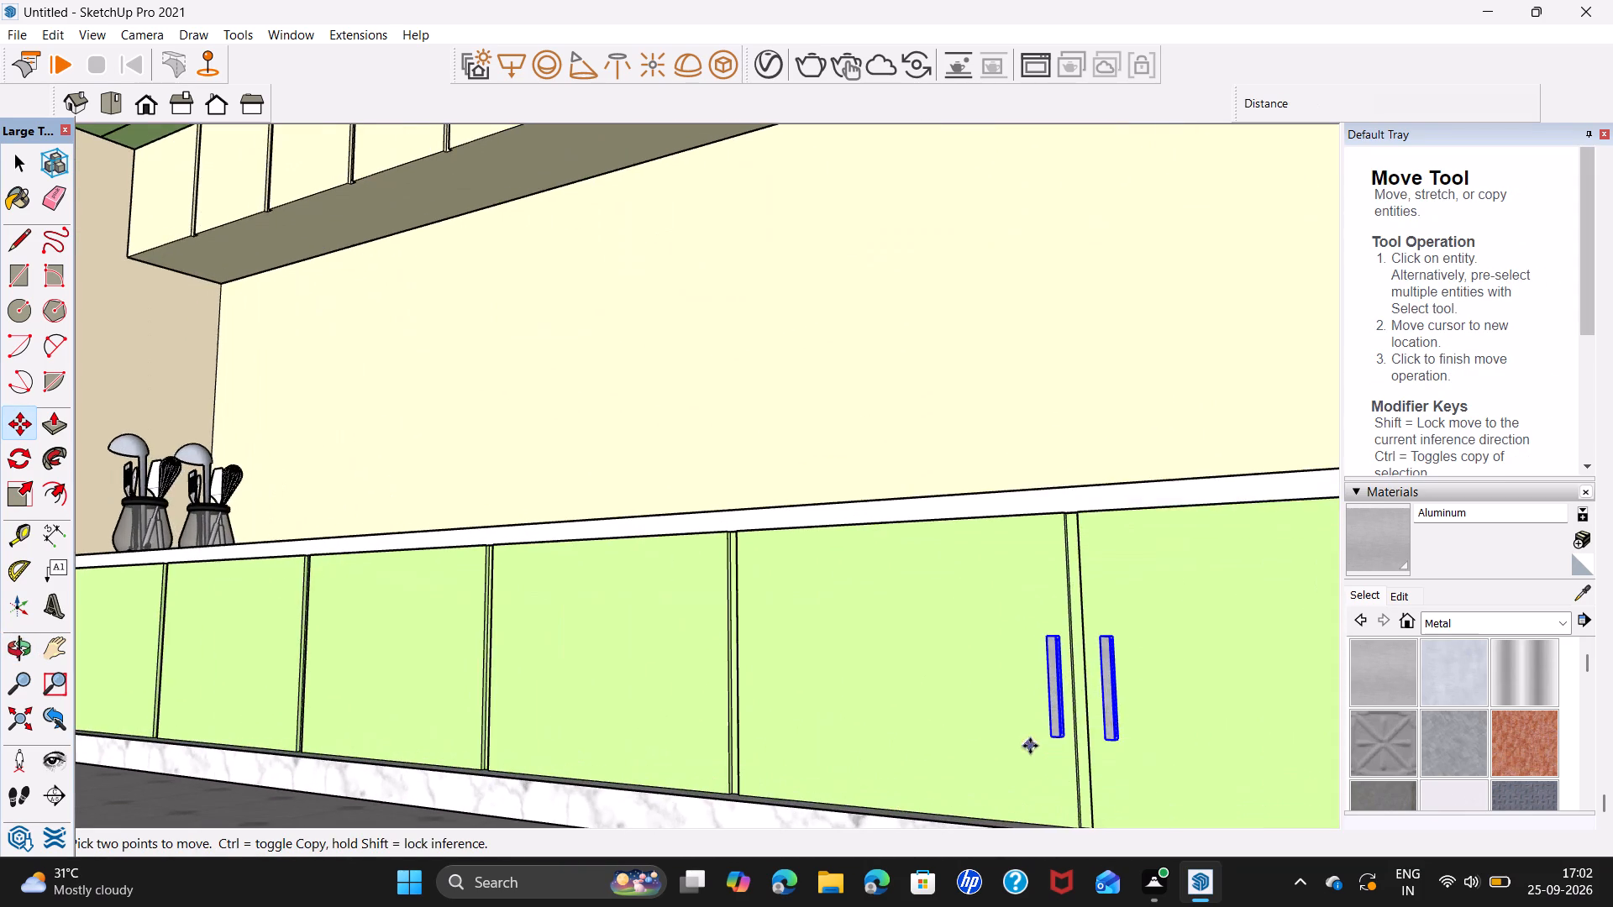
pyautogui.moveTo(1030, 747); pyautogui.dragTo(1216, 718, button='middle')
pyautogui.scroll(5, 1097, 714)
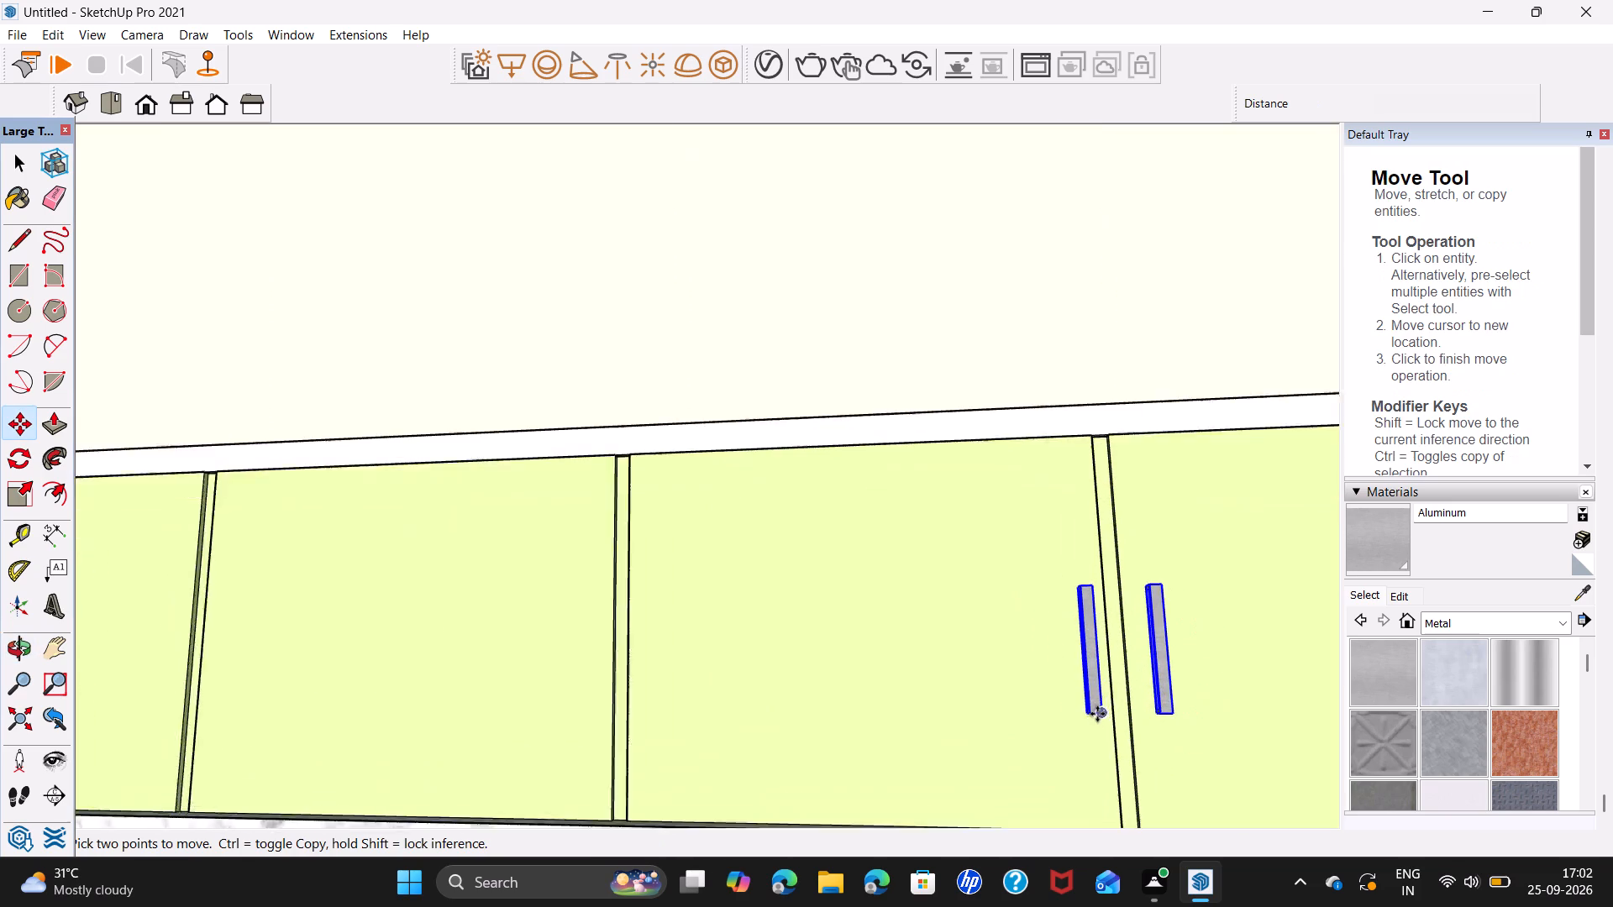
pyautogui.moveTo(1085, 727); pyautogui.dragTo(1184, 710, button='middle')
pyautogui.scroll(11, 1037, 720)
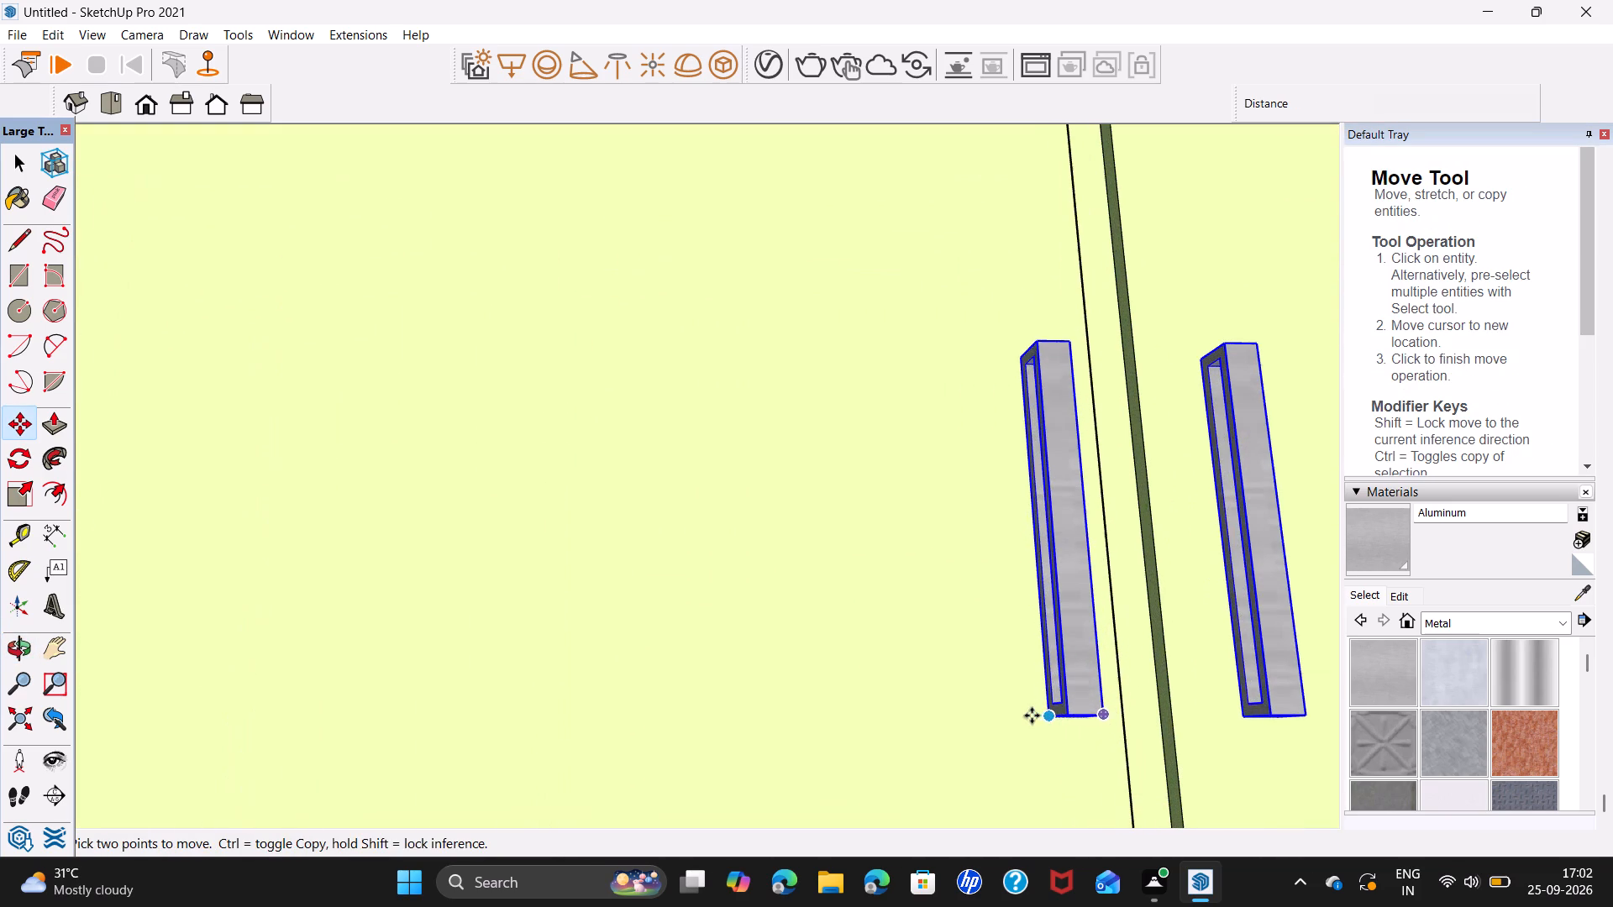
pyautogui.click(1048, 714)
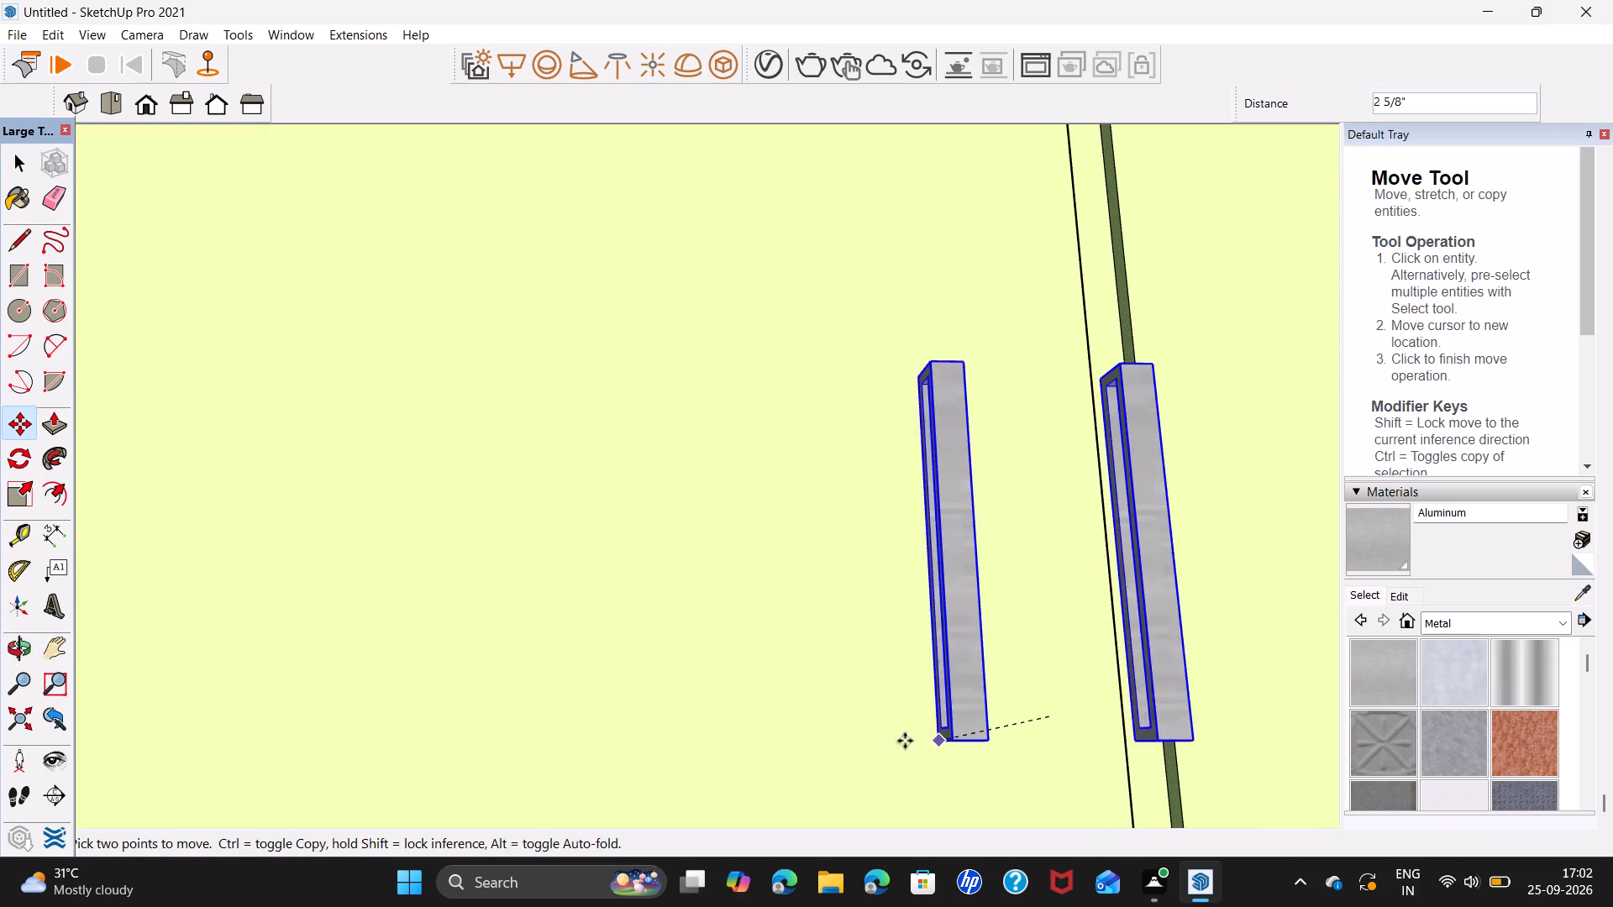
pyautogui.scroll(-13, 428, 678)
pyautogui.moveTo(427, 686); pyautogui.dragTo(685, 692, button='middle')
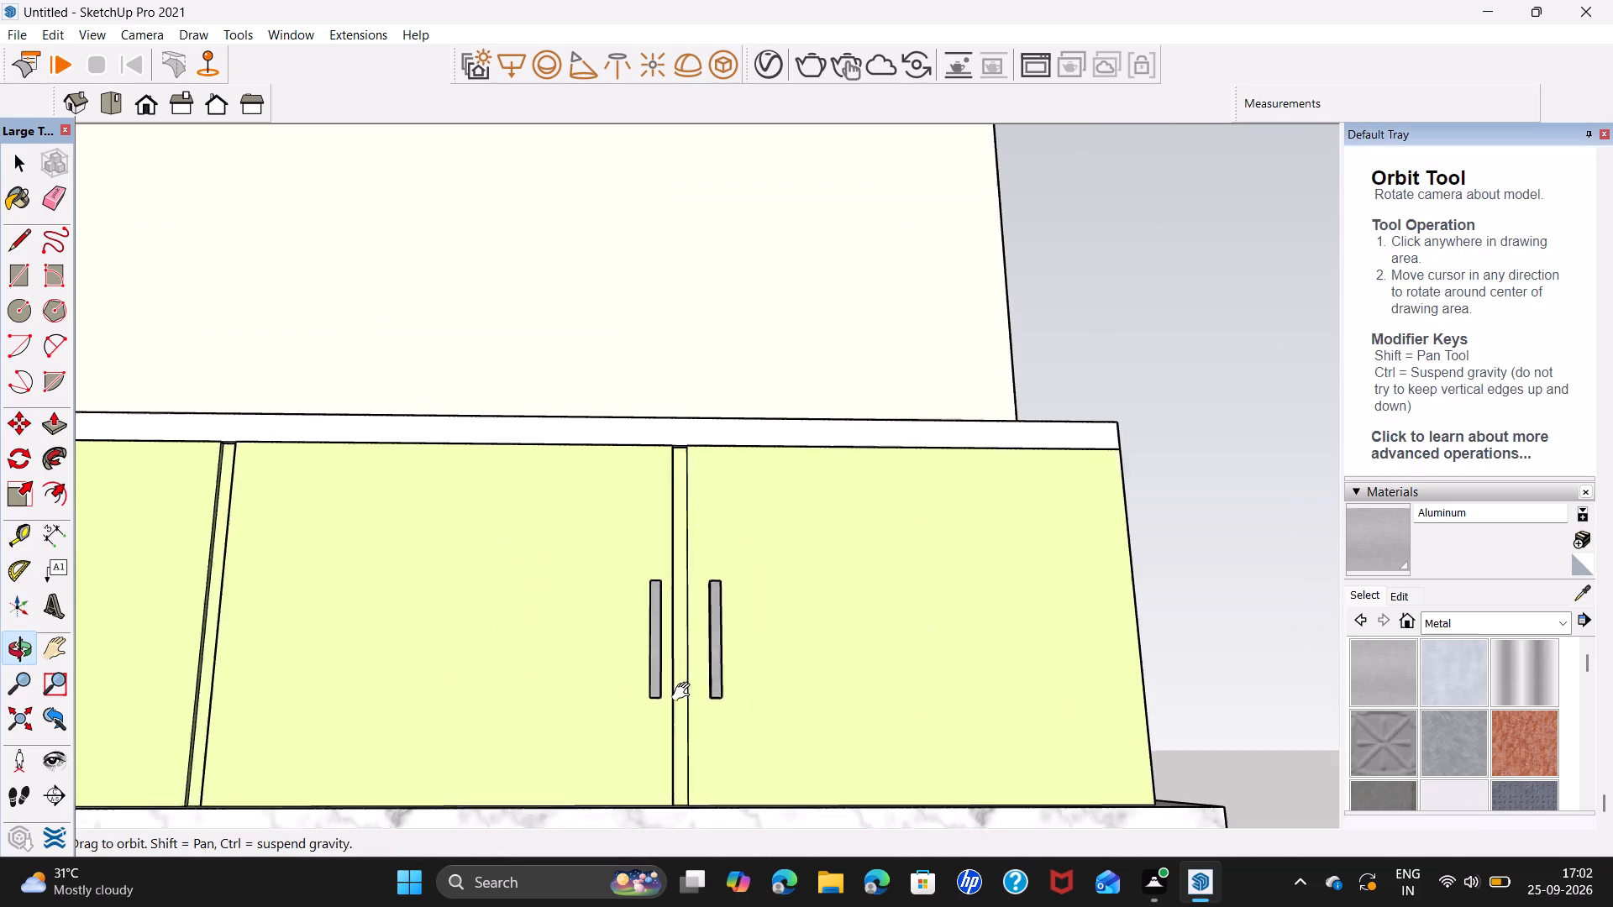
pyautogui.moveTo(685, 692); pyautogui.dragTo(1131, 656, button='middle')
pyautogui.scroll(-6, 681, 590)
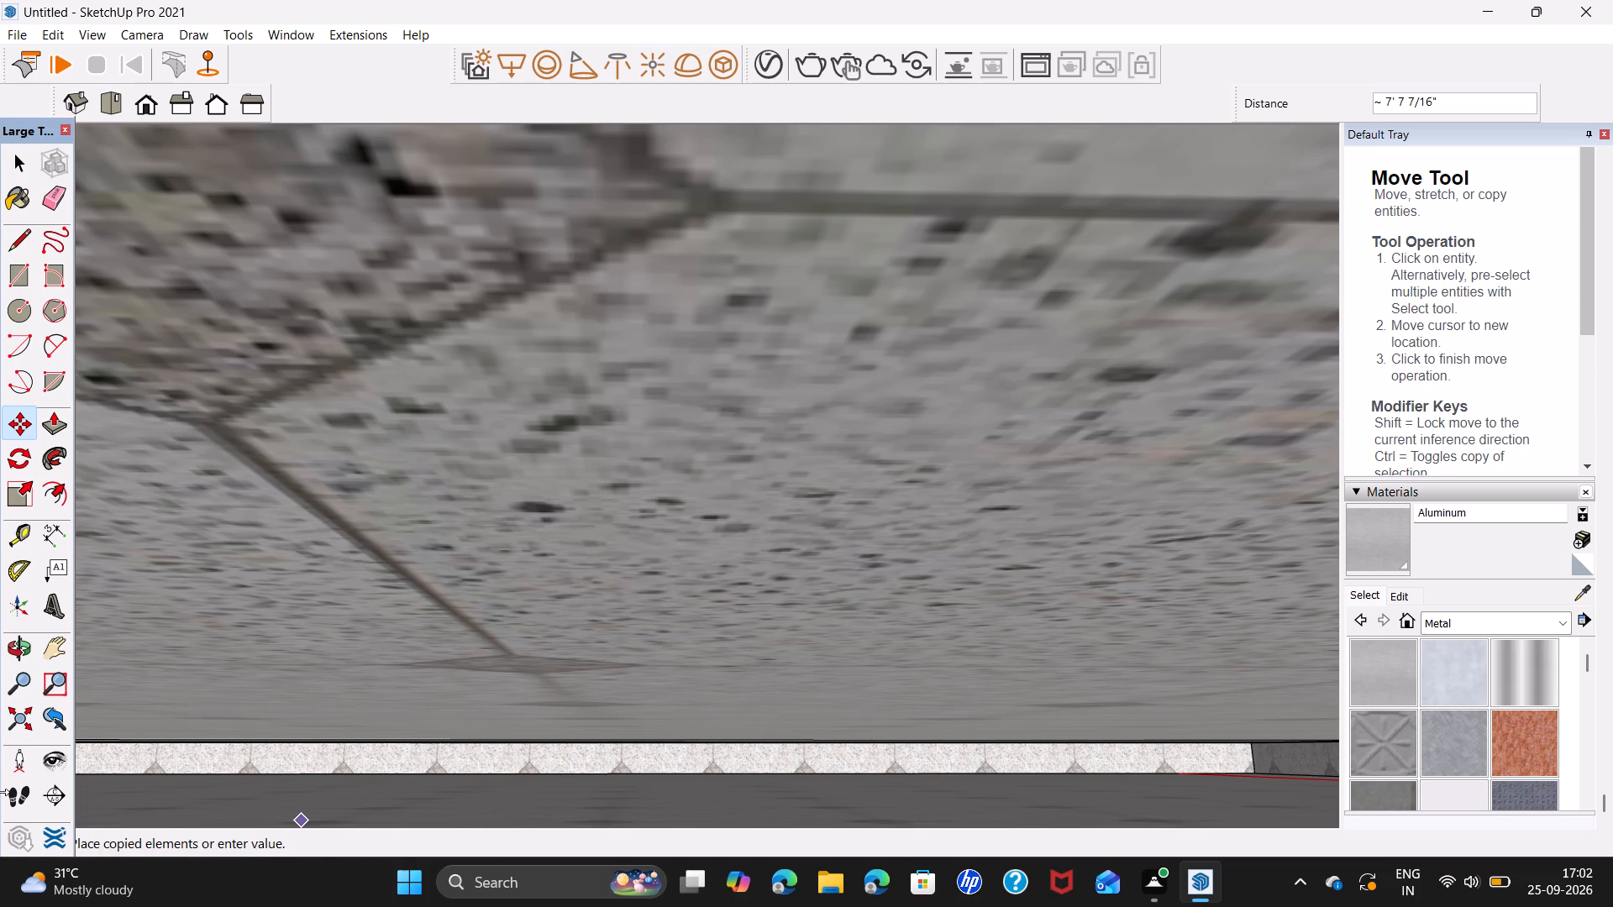
pyautogui.click(20, 735)
pyautogui.moveTo(1030, 518); pyautogui.dragTo(946, 631, button='middle')
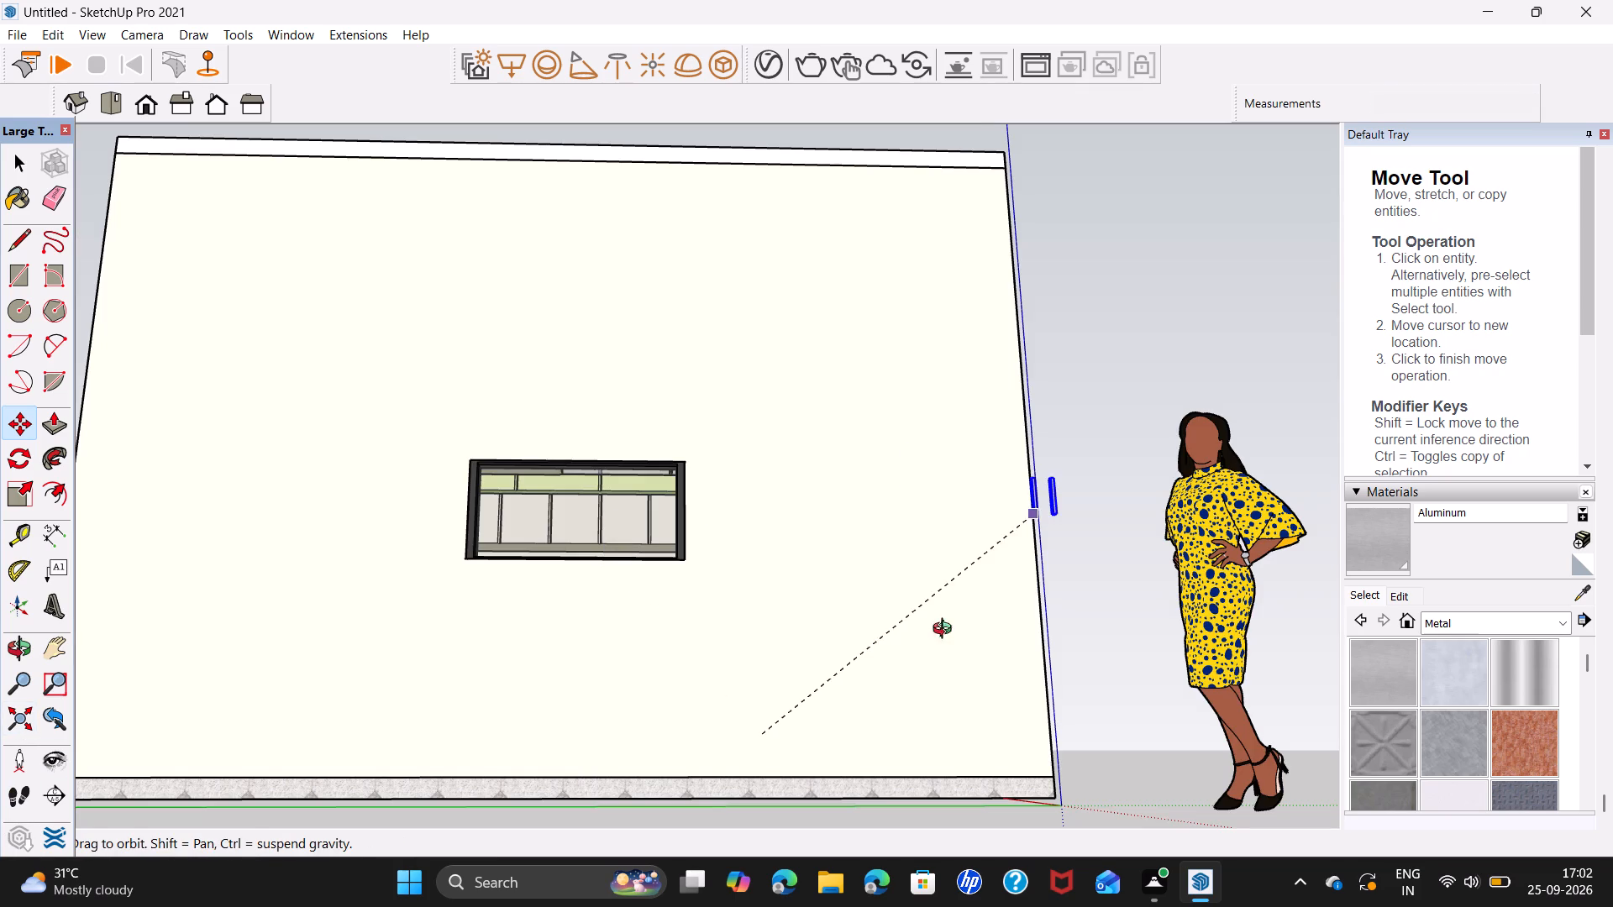
pyautogui.moveTo(946, 631); pyautogui.dragTo(584, 836, button='middle')
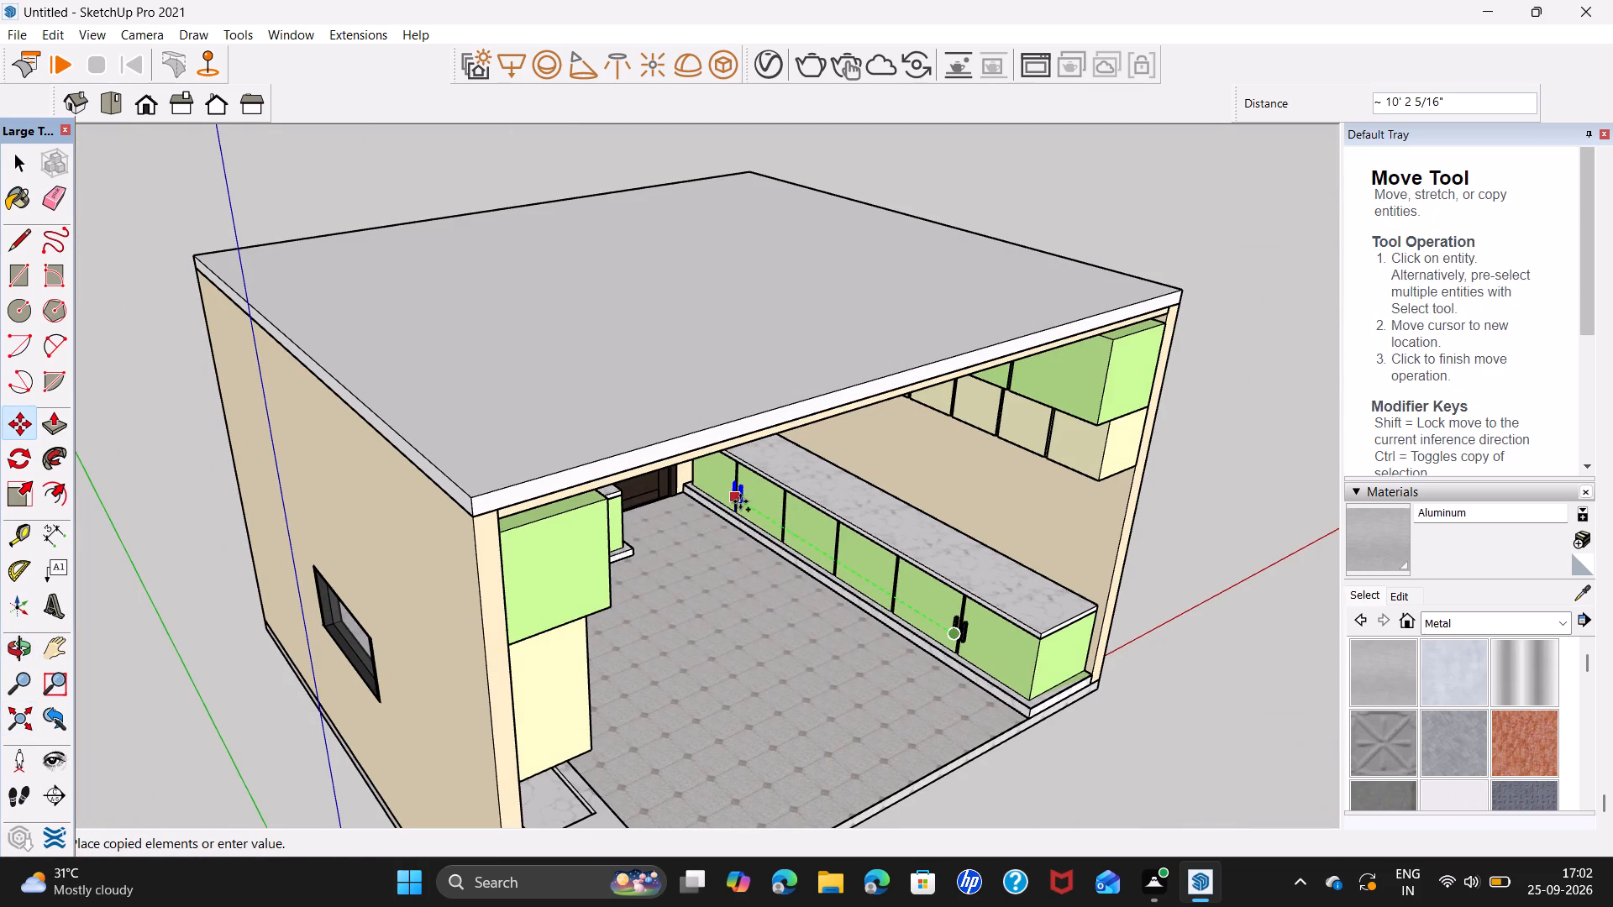
pyautogui.scroll(5, 740, 501)
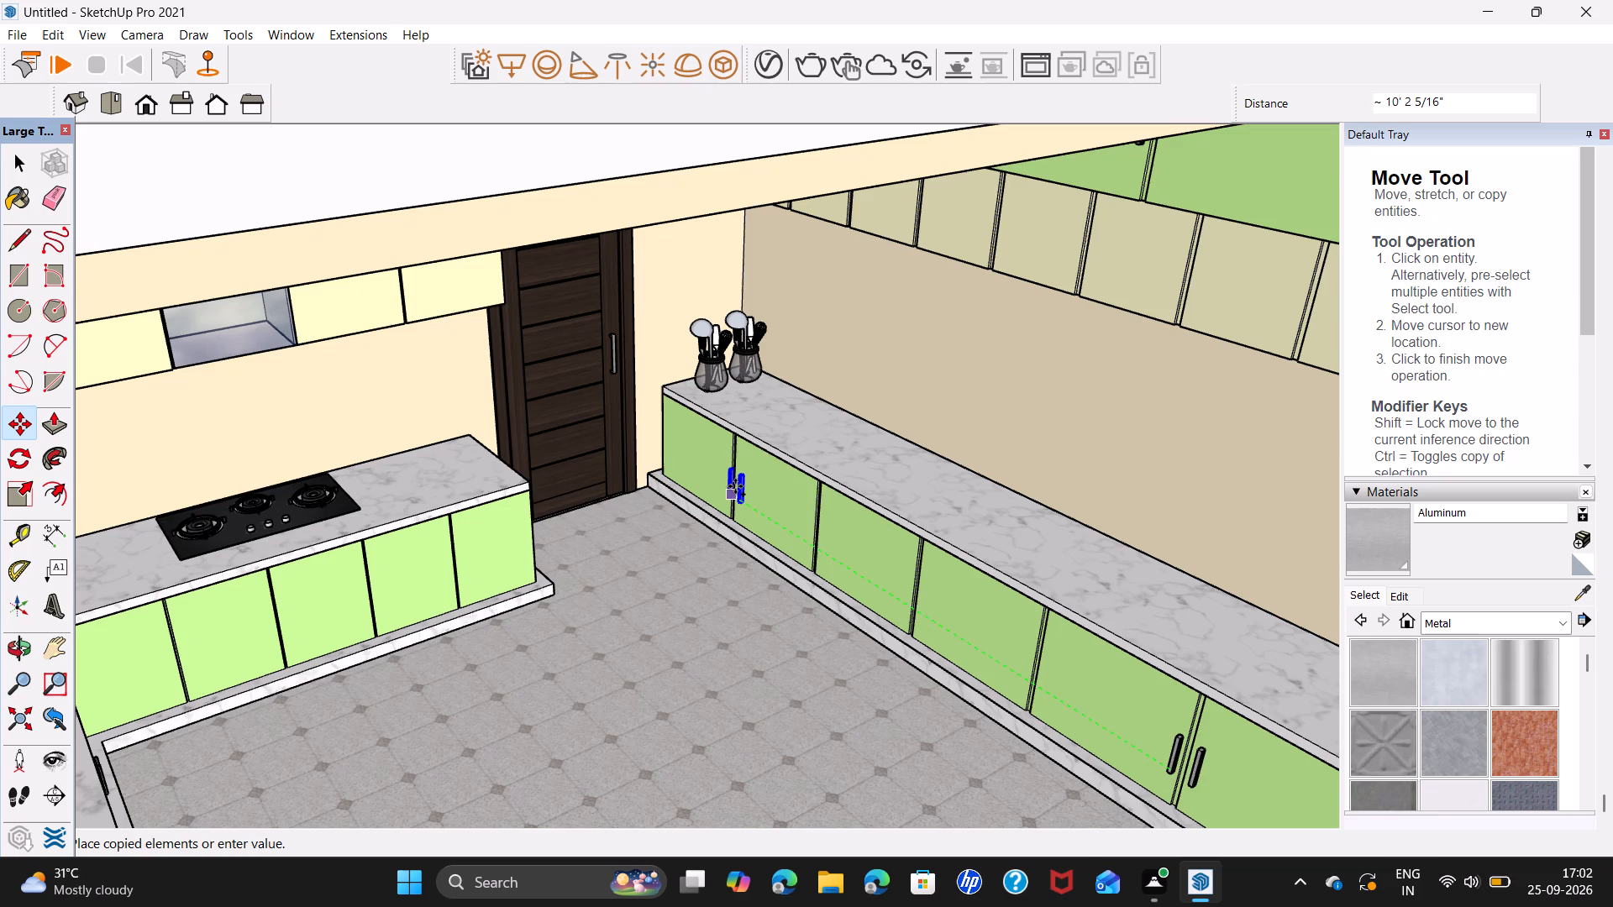
pyautogui.scroll(3, 726, 483)
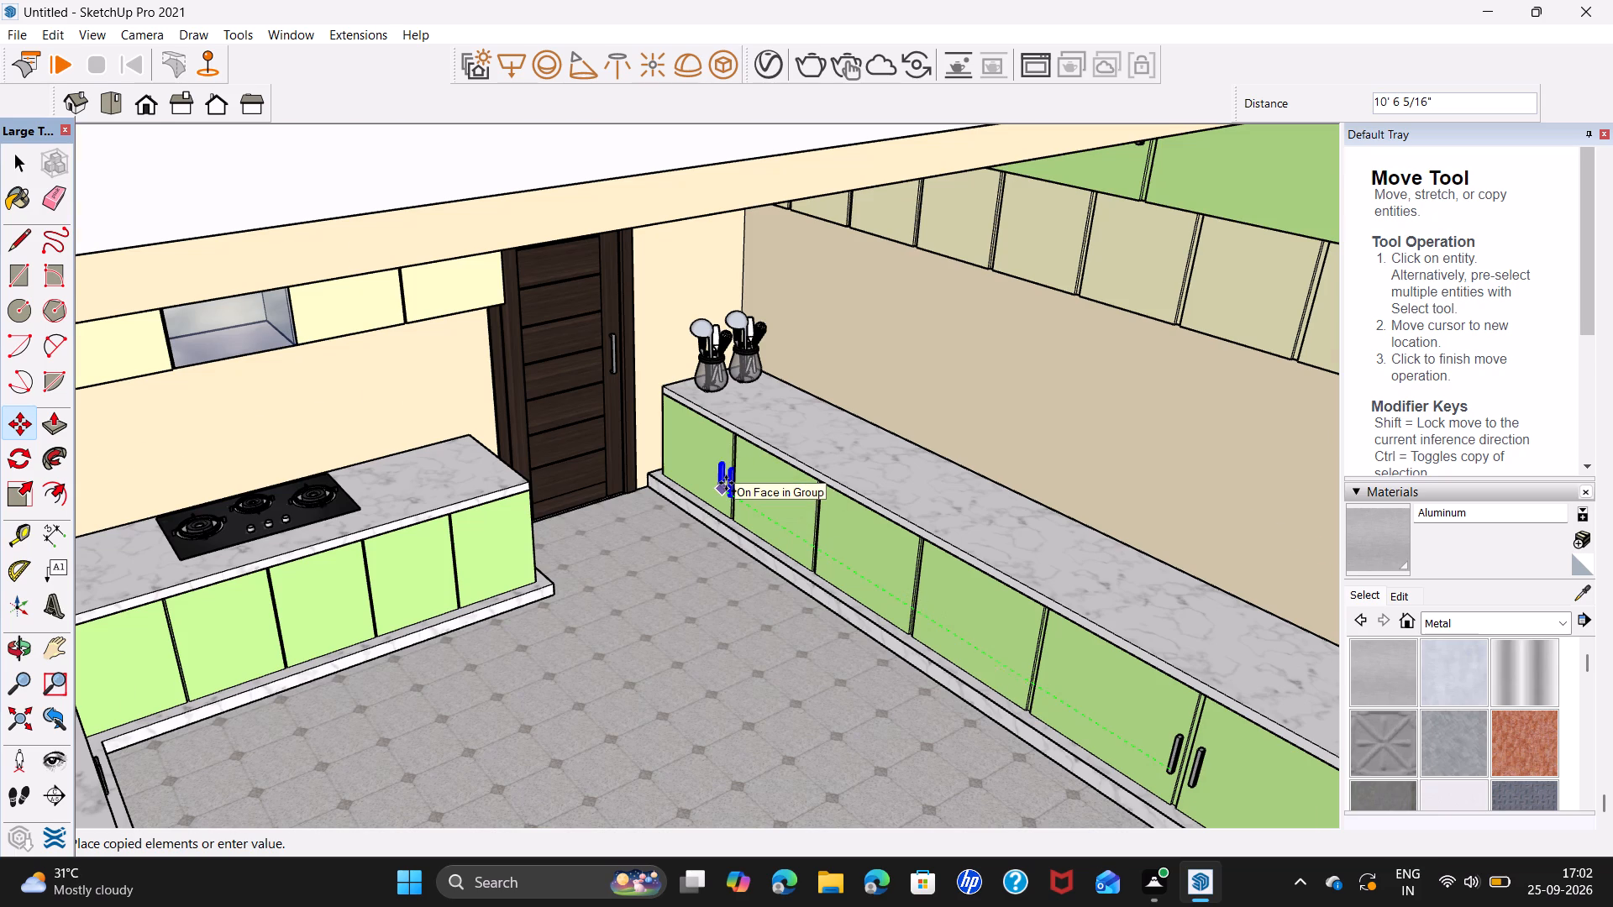
pyautogui.scroll(4, 726, 483)
pyautogui.moveTo(724, 516); pyautogui.dragTo(995, 477, button='middle')
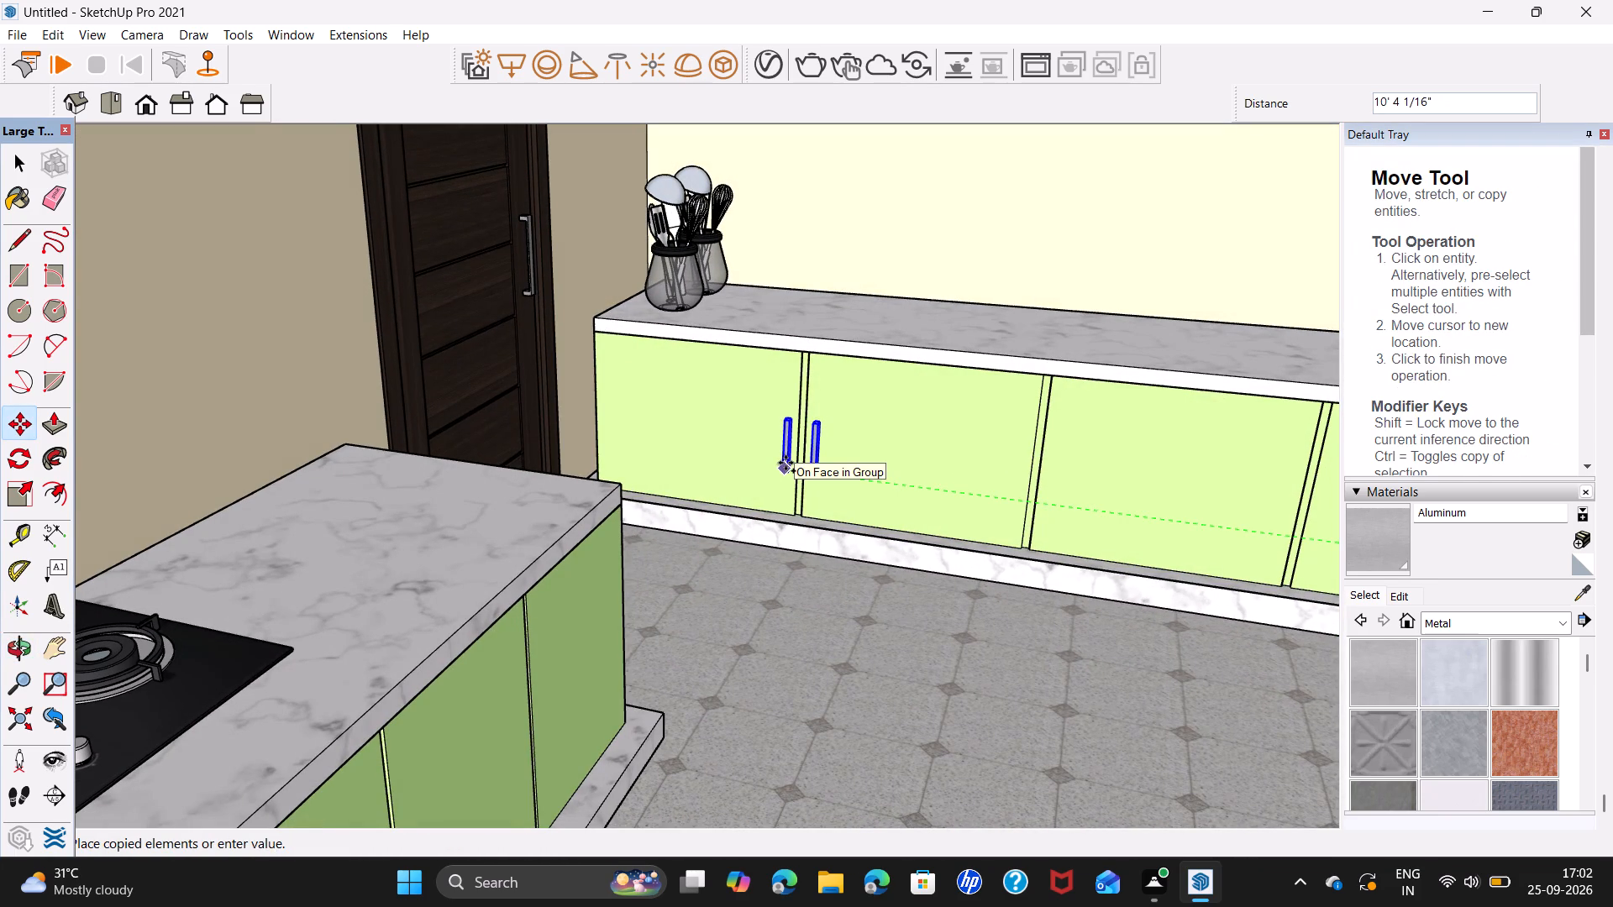
pyautogui.click(785, 463)
# Divide the handle copy by 2 to add an evenly spaced pair on the utensil-jar wall's middle base cabinet doors.
pyautogui.scroll(-5, 902, 473)
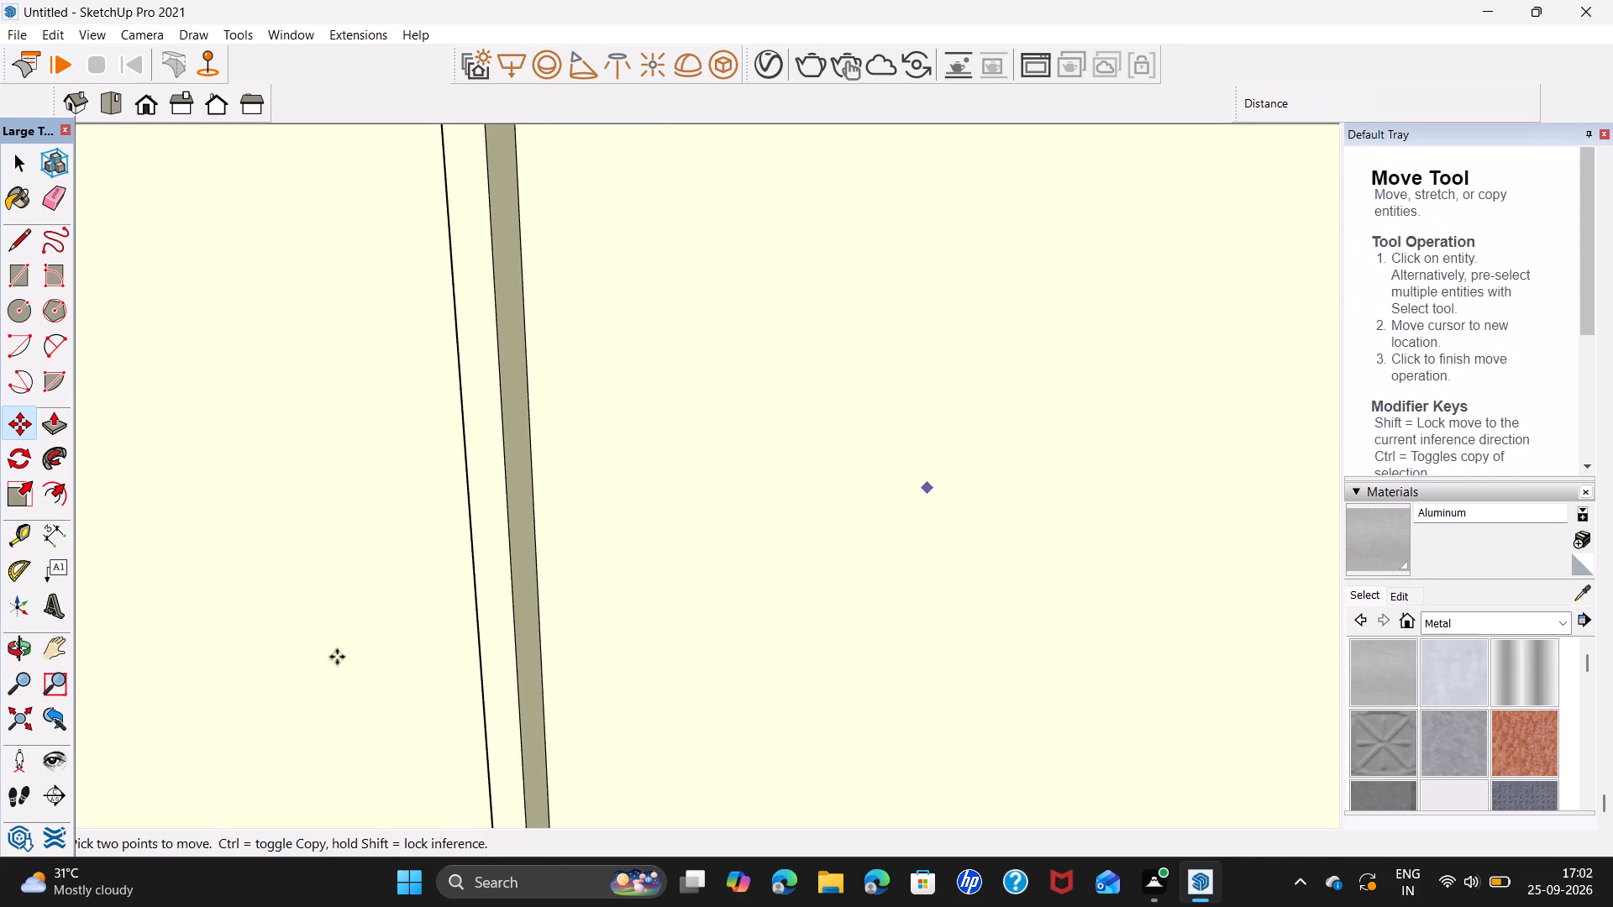
pyautogui.click(23, 719)
pyautogui.moveTo(935, 498); pyautogui.dragTo(771, 514, button='middle')
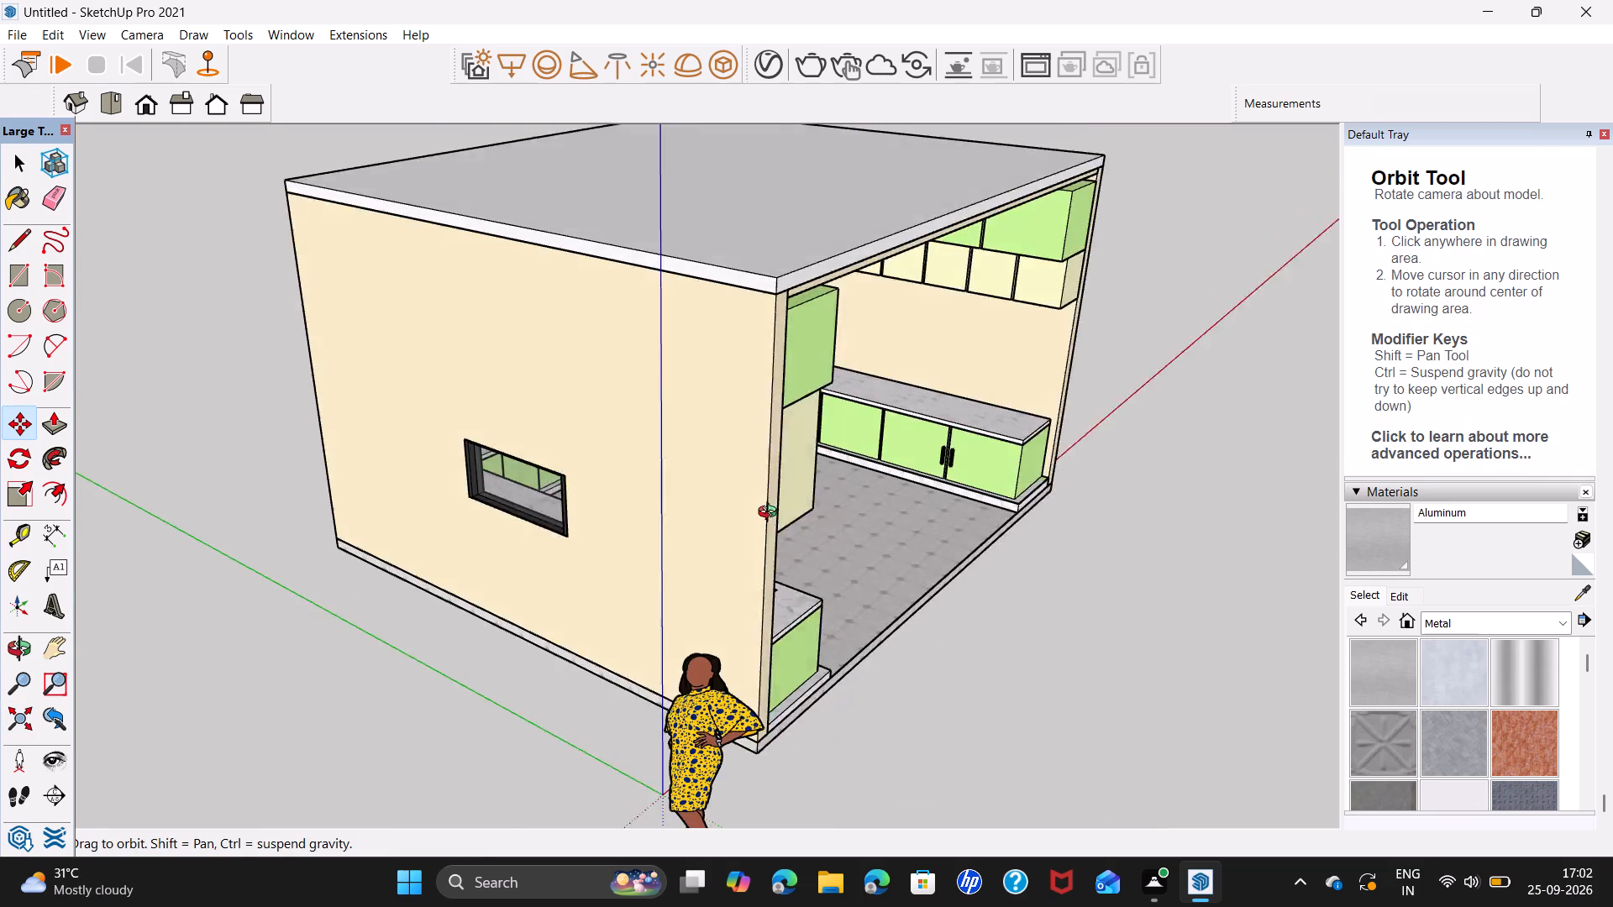
pyautogui.moveTo(771, 514); pyautogui.dragTo(678, 463, button='middle')
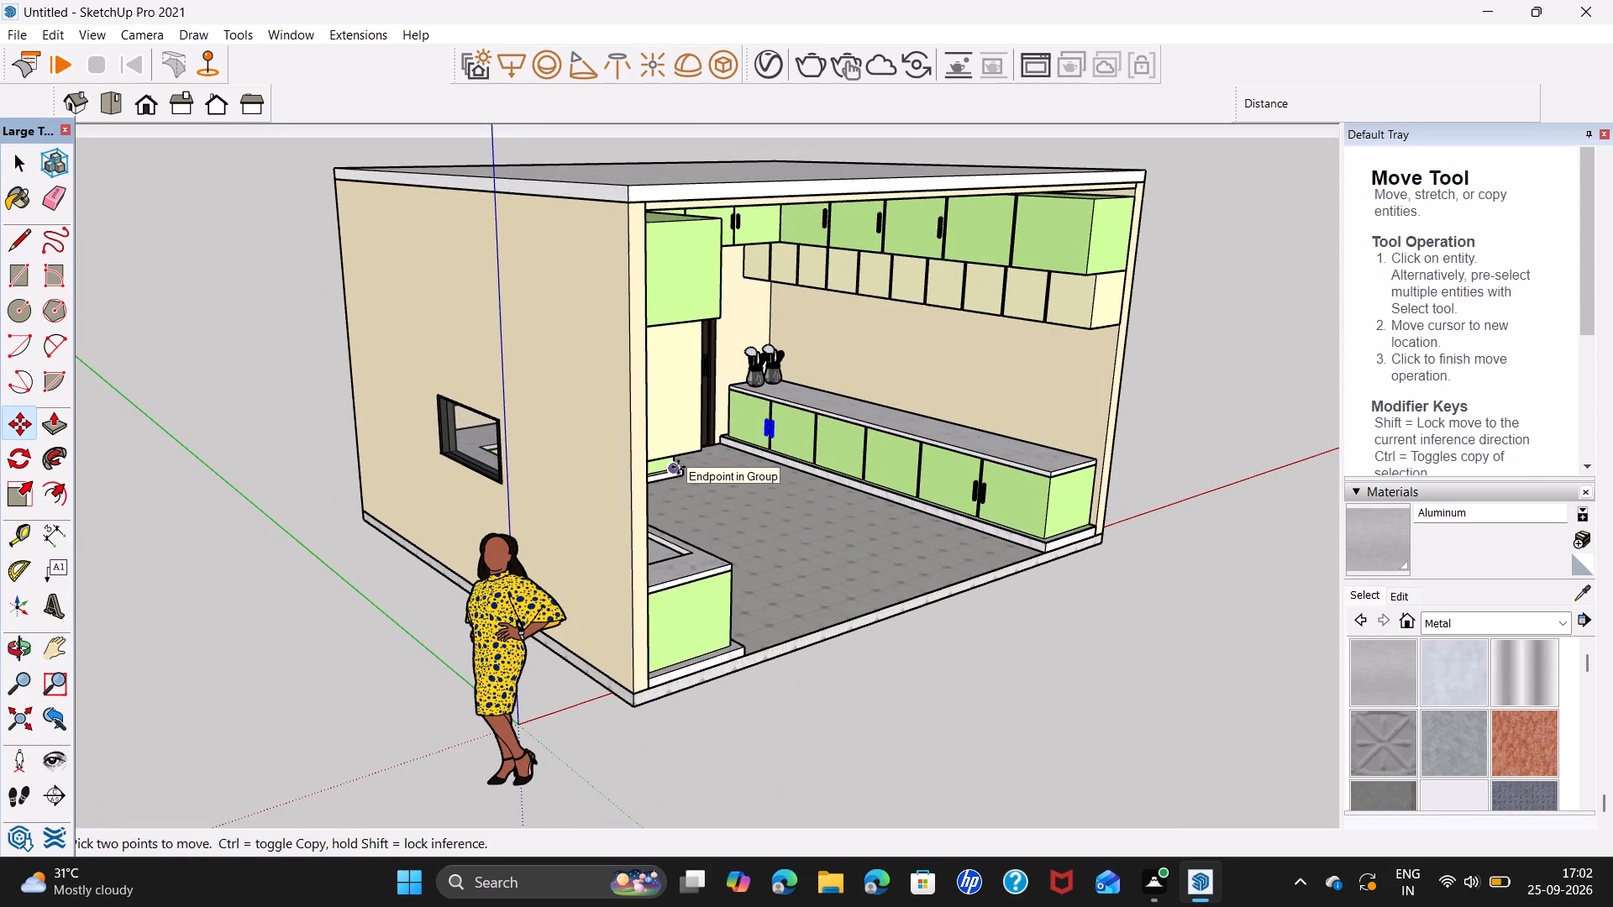
pyautogui.write('/2')
pyautogui.press('Return')
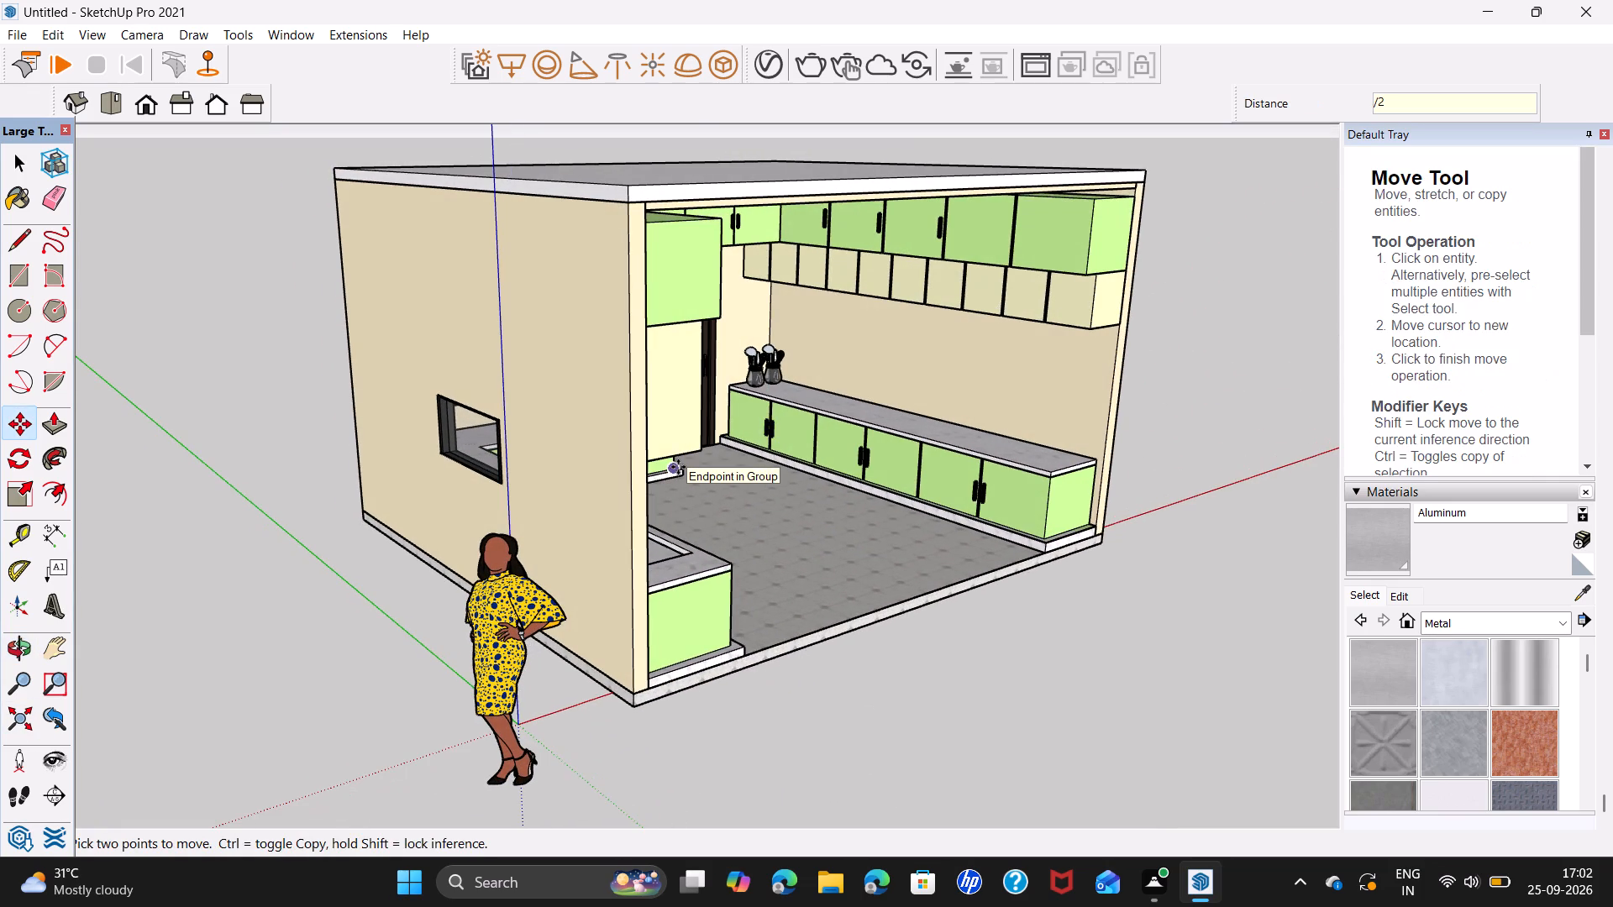
pyautogui.press('space')
# Copy the middle handle pair of the hob wall's upper cabinets about 9' 4 7/16" down onto the two base doors nearest the room corner.
pyautogui.scroll(3, 779, 506)
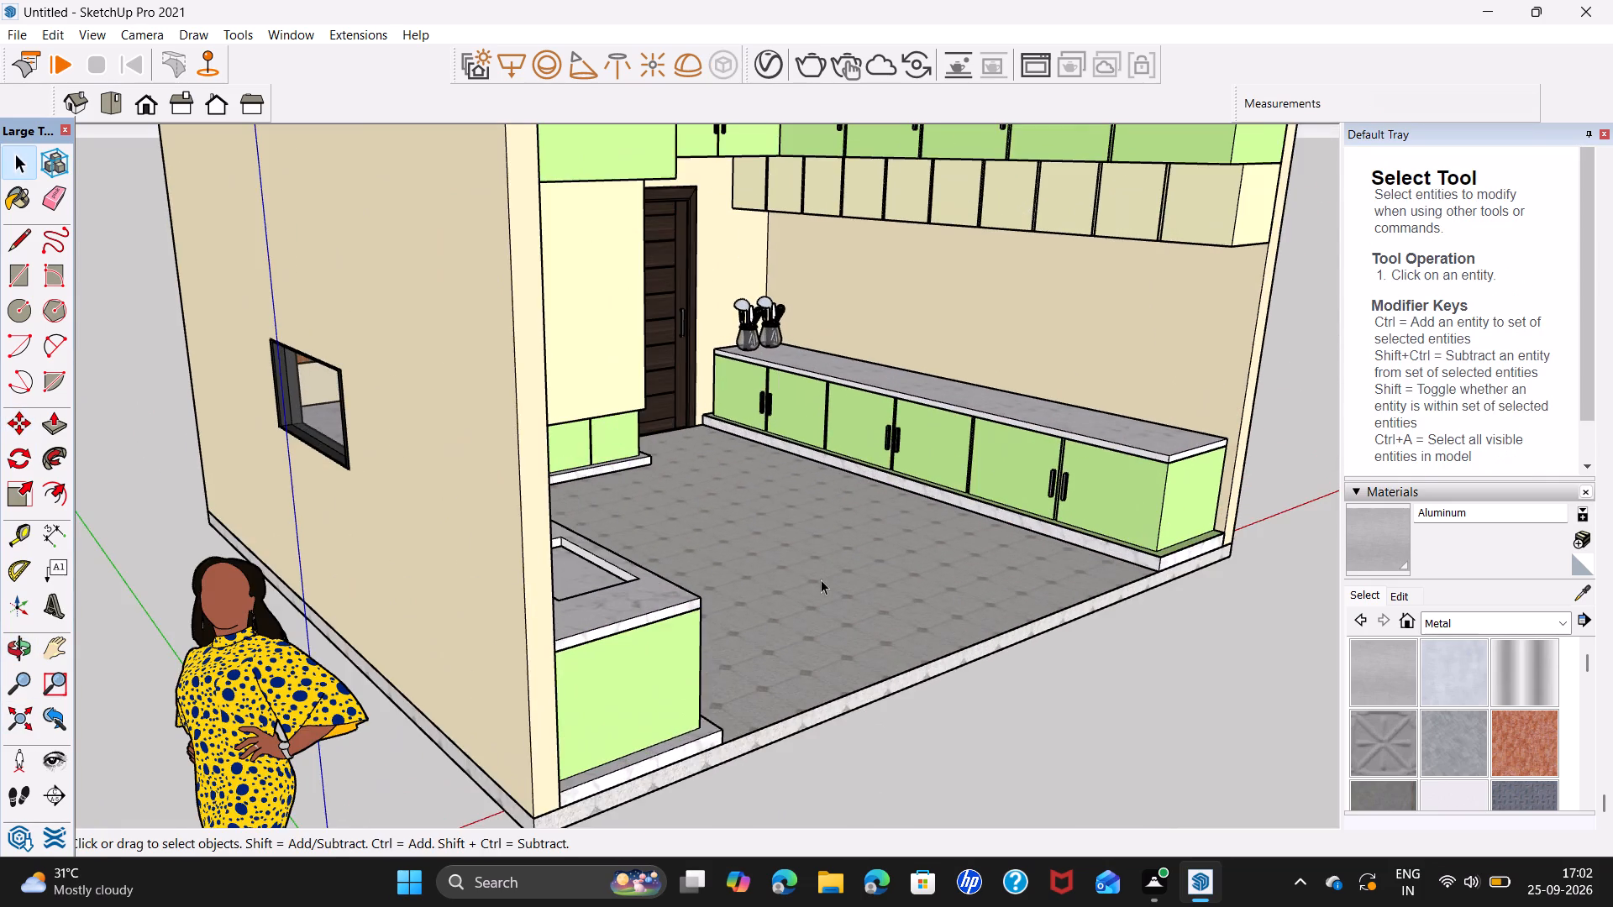
pyautogui.moveTo(814, 582); pyautogui.dragTo(504, 532, button='middle')
pyautogui.scroll(-5, 508, 528)
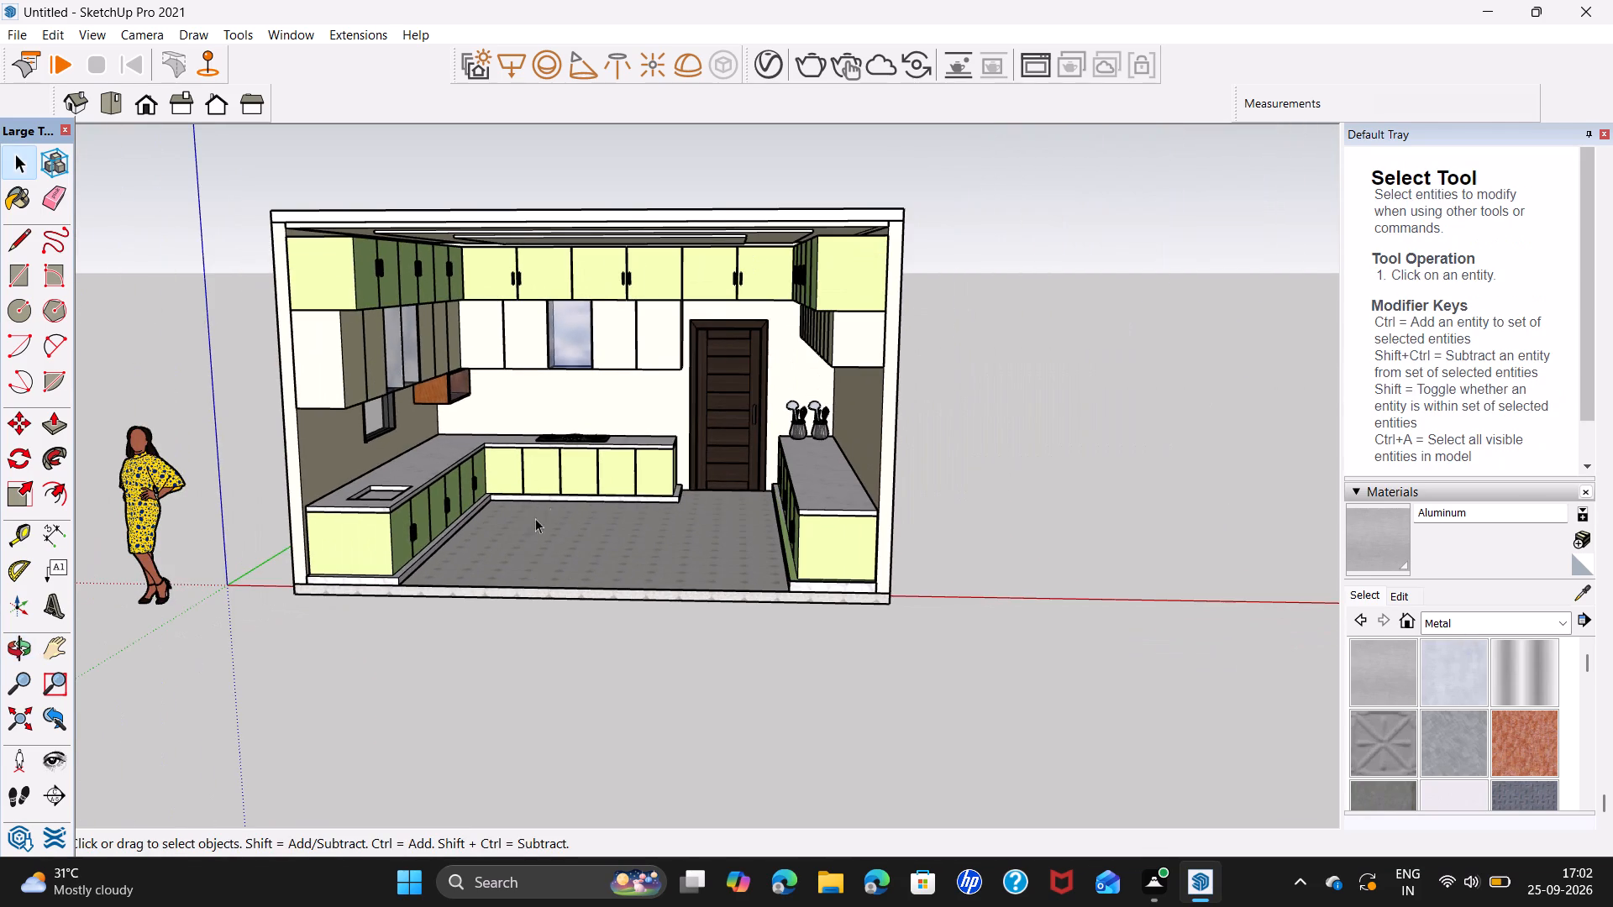
pyautogui.scroll(9, 496, 462)
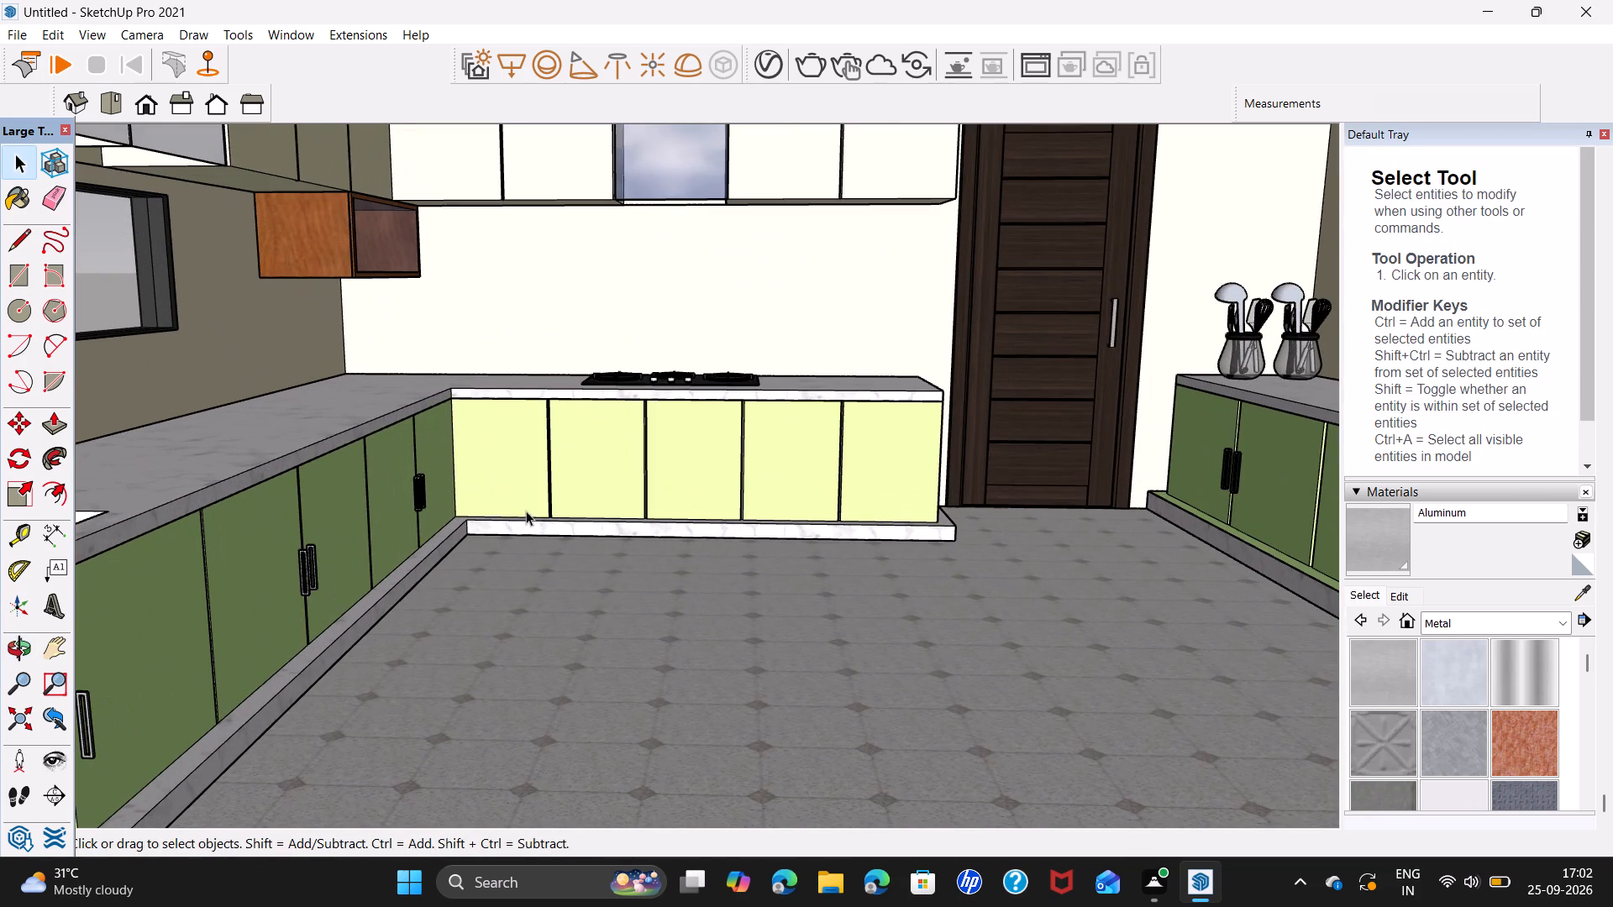
pyautogui.scroll(3, 534, 487)
pyautogui.scroll(-5, 542, 470)
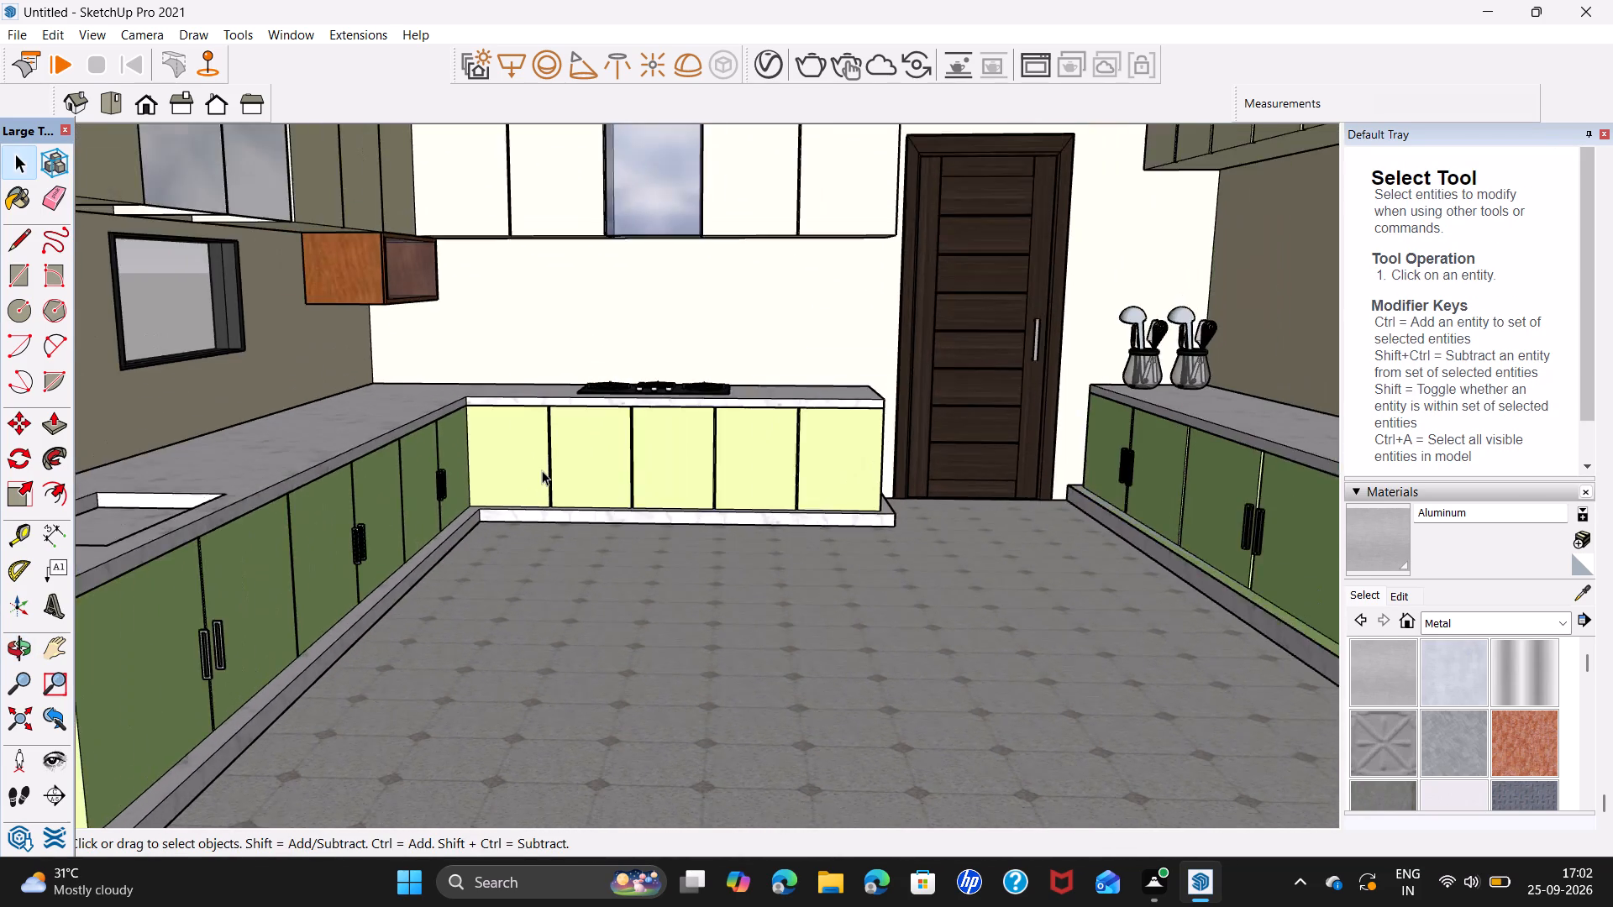
pyautogui.scroll(-4, 542, 470)
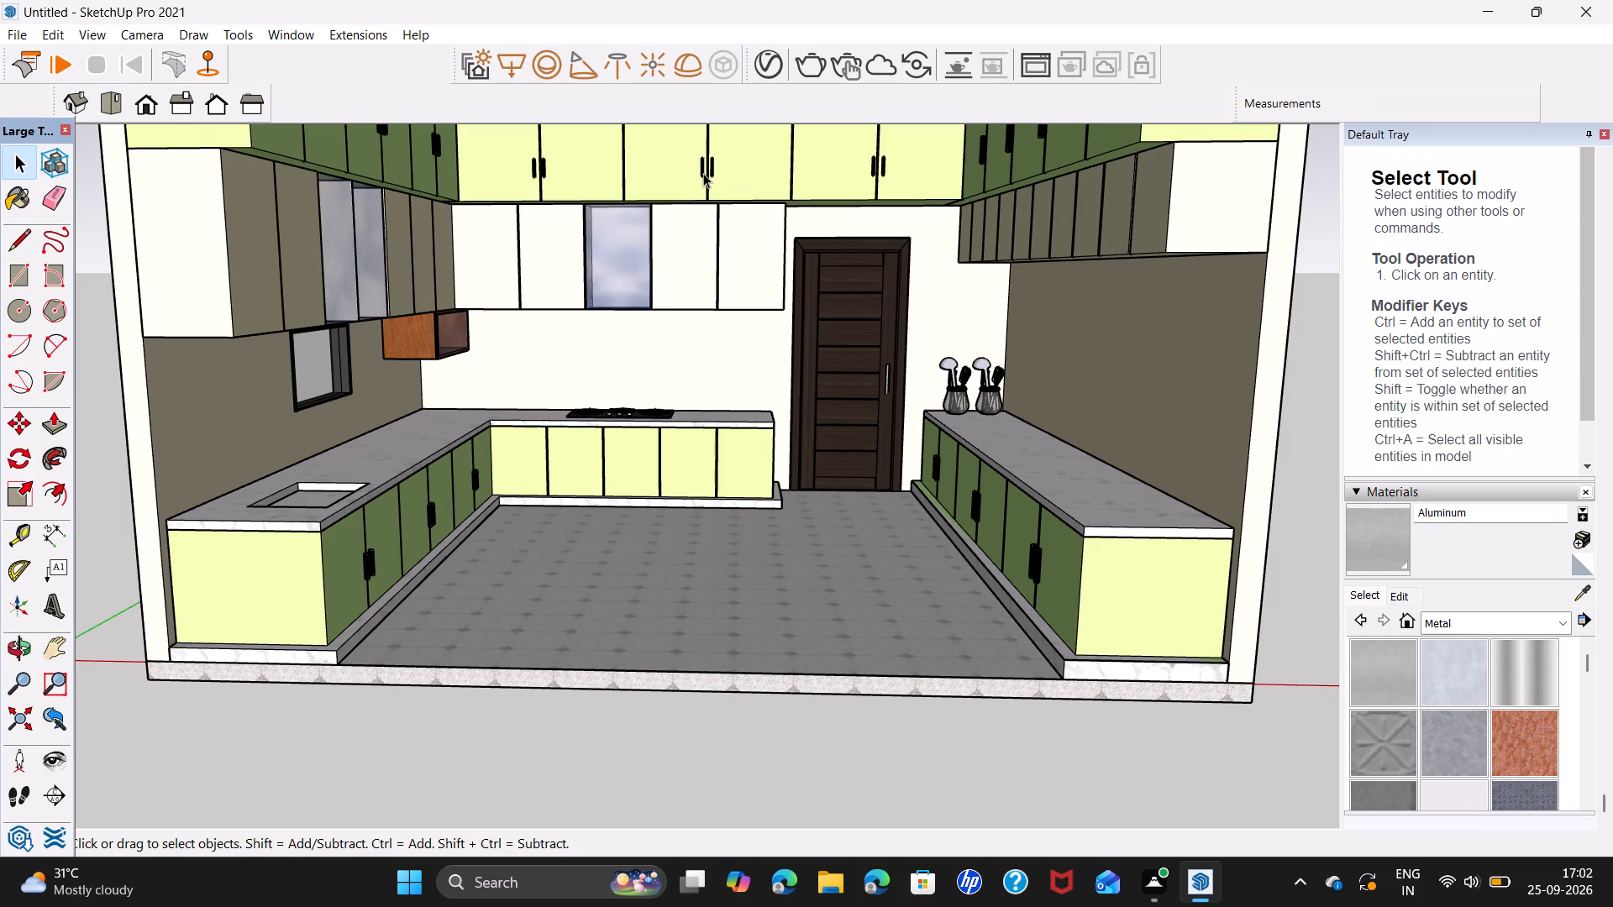
pyautogui.click(703, 173)
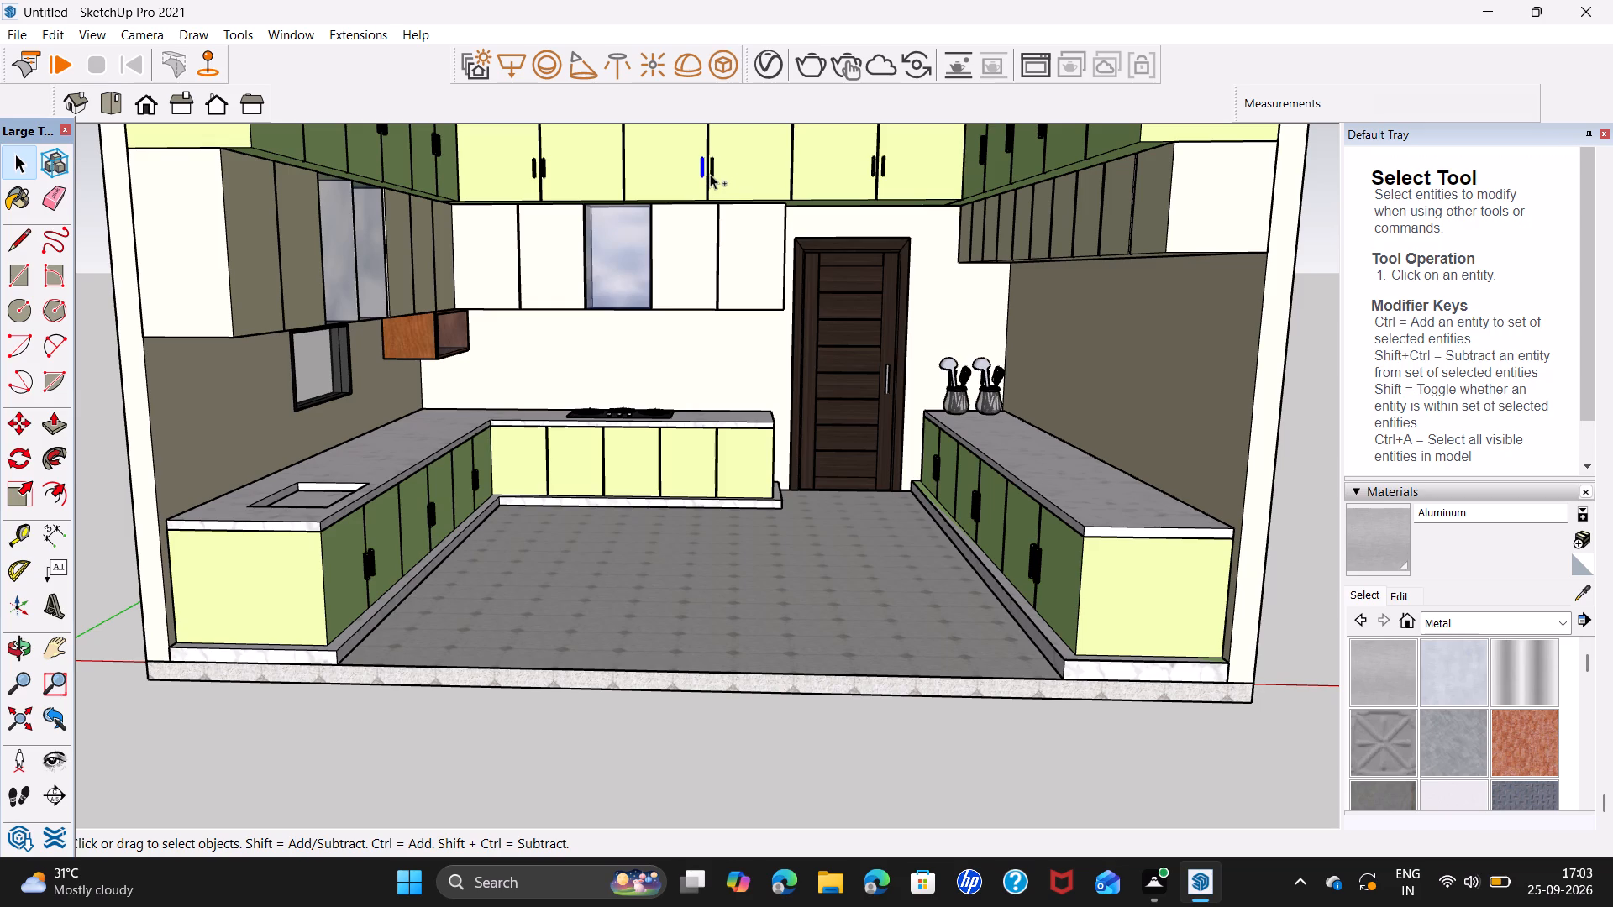
pyautogui.keyDown('ctrl'); pyautogui.click(714, 167); pyautogui.keyUp('ctrl')
pyautogui.scroll(5, 703, 166)
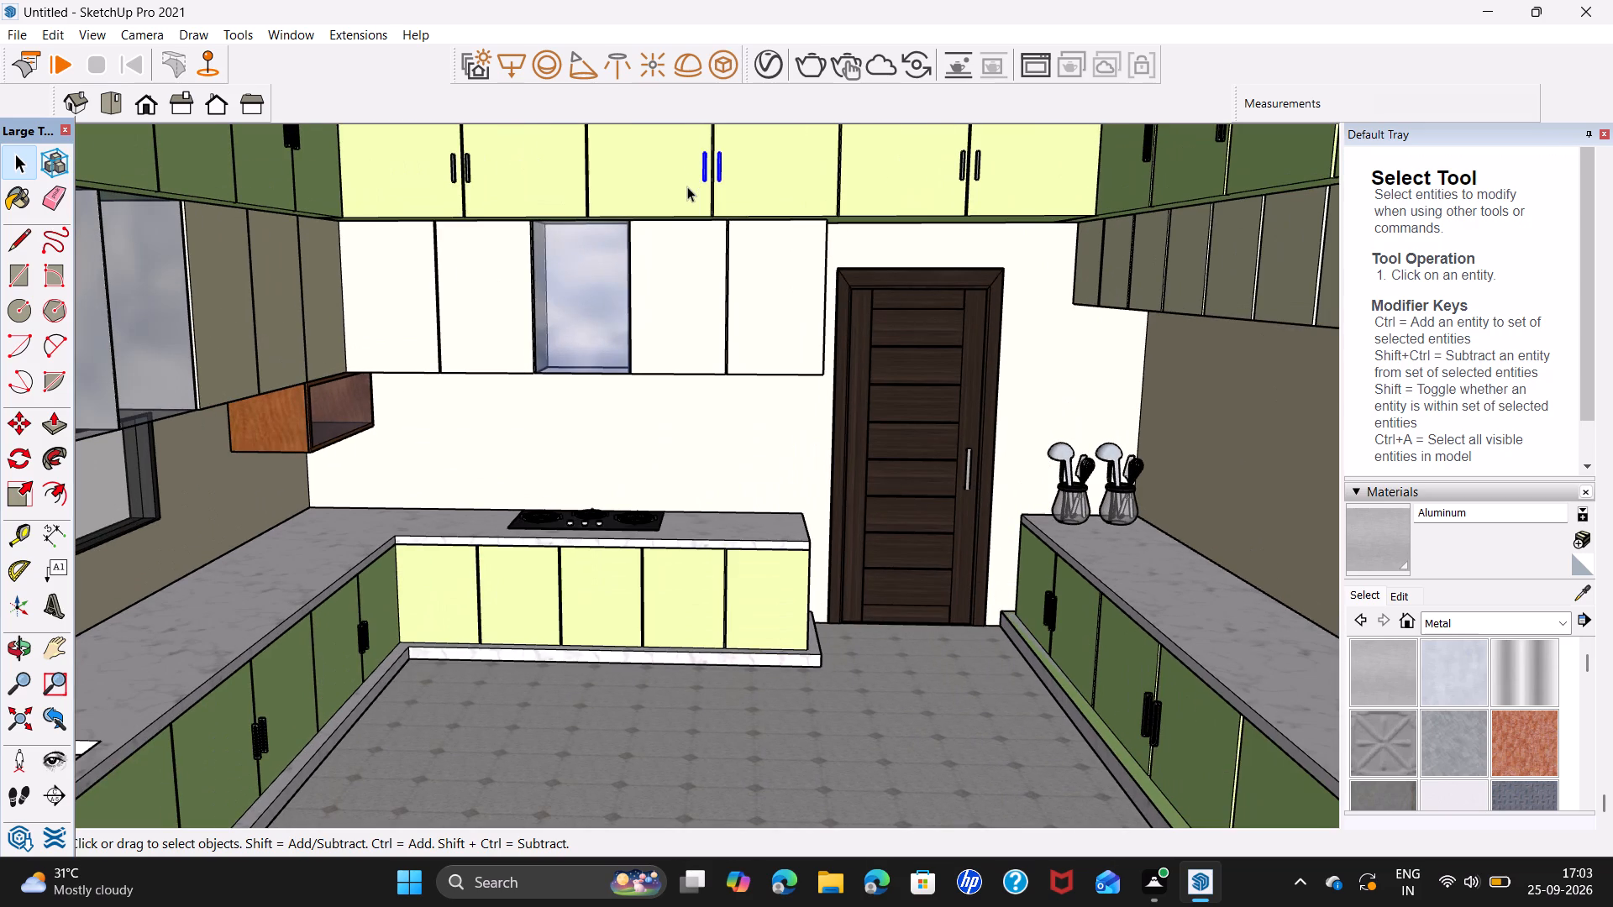
pyautogui.press('m')
pyautogui.moveTo(705, 166); pyautogui.dragTo(787, 164, button='middle')
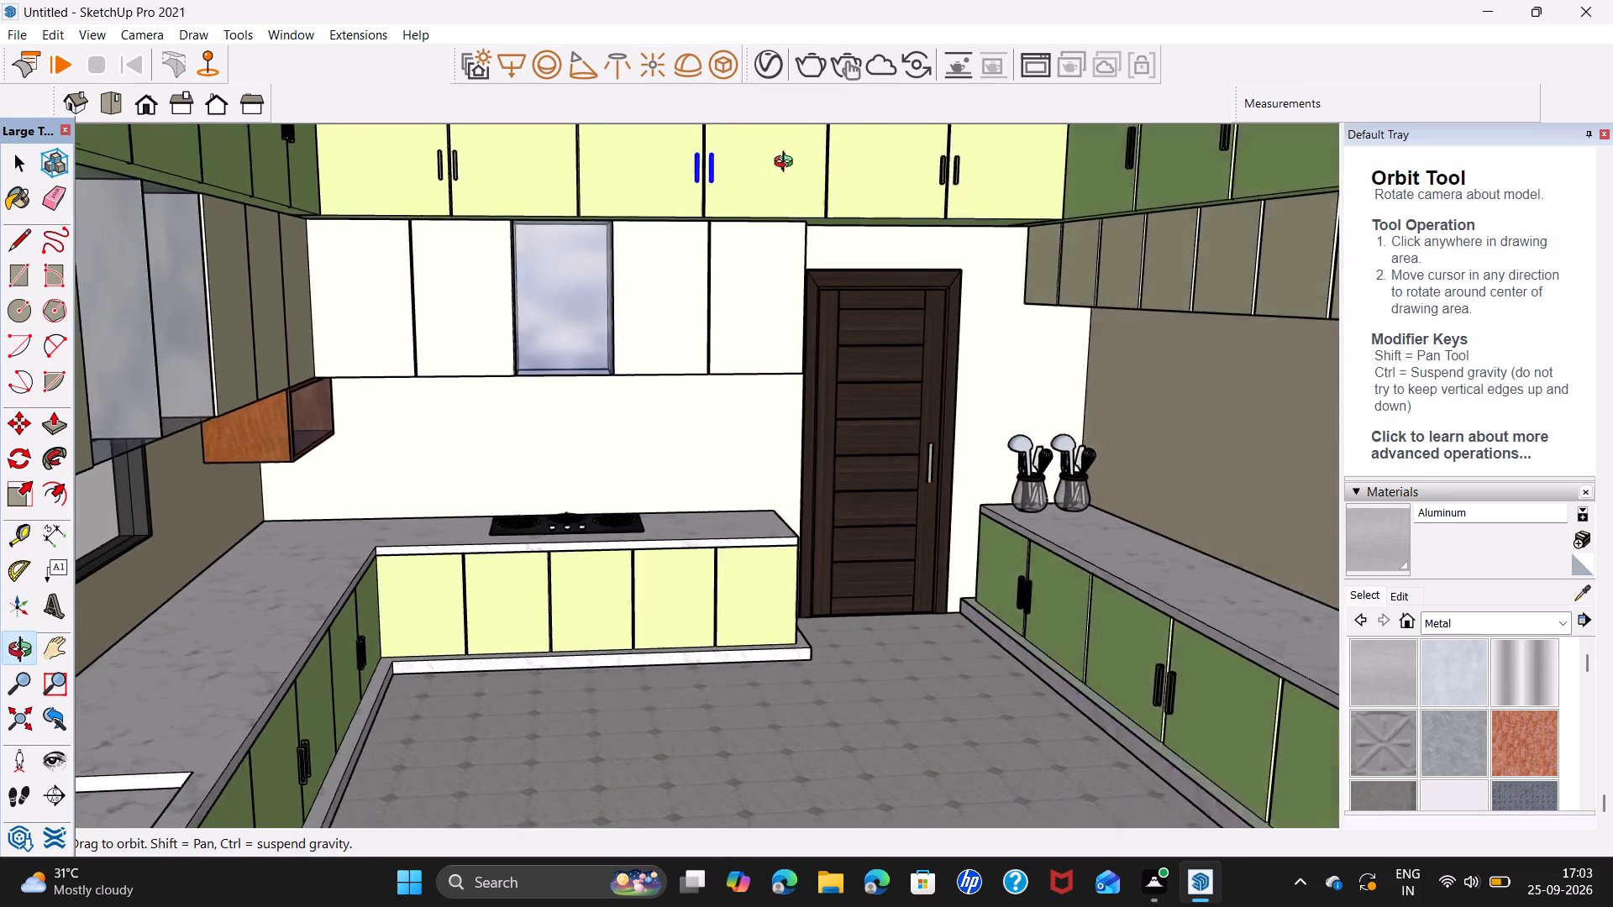
pyautogui.moveTo(787, 164); pyautogui.dragTo(841, 169, button='middle')
pyautogui.scroll(12, 693, 173)
pyautogui.moveTo(683, 191); pyautogui.dragTo(698, 191, button='middle')
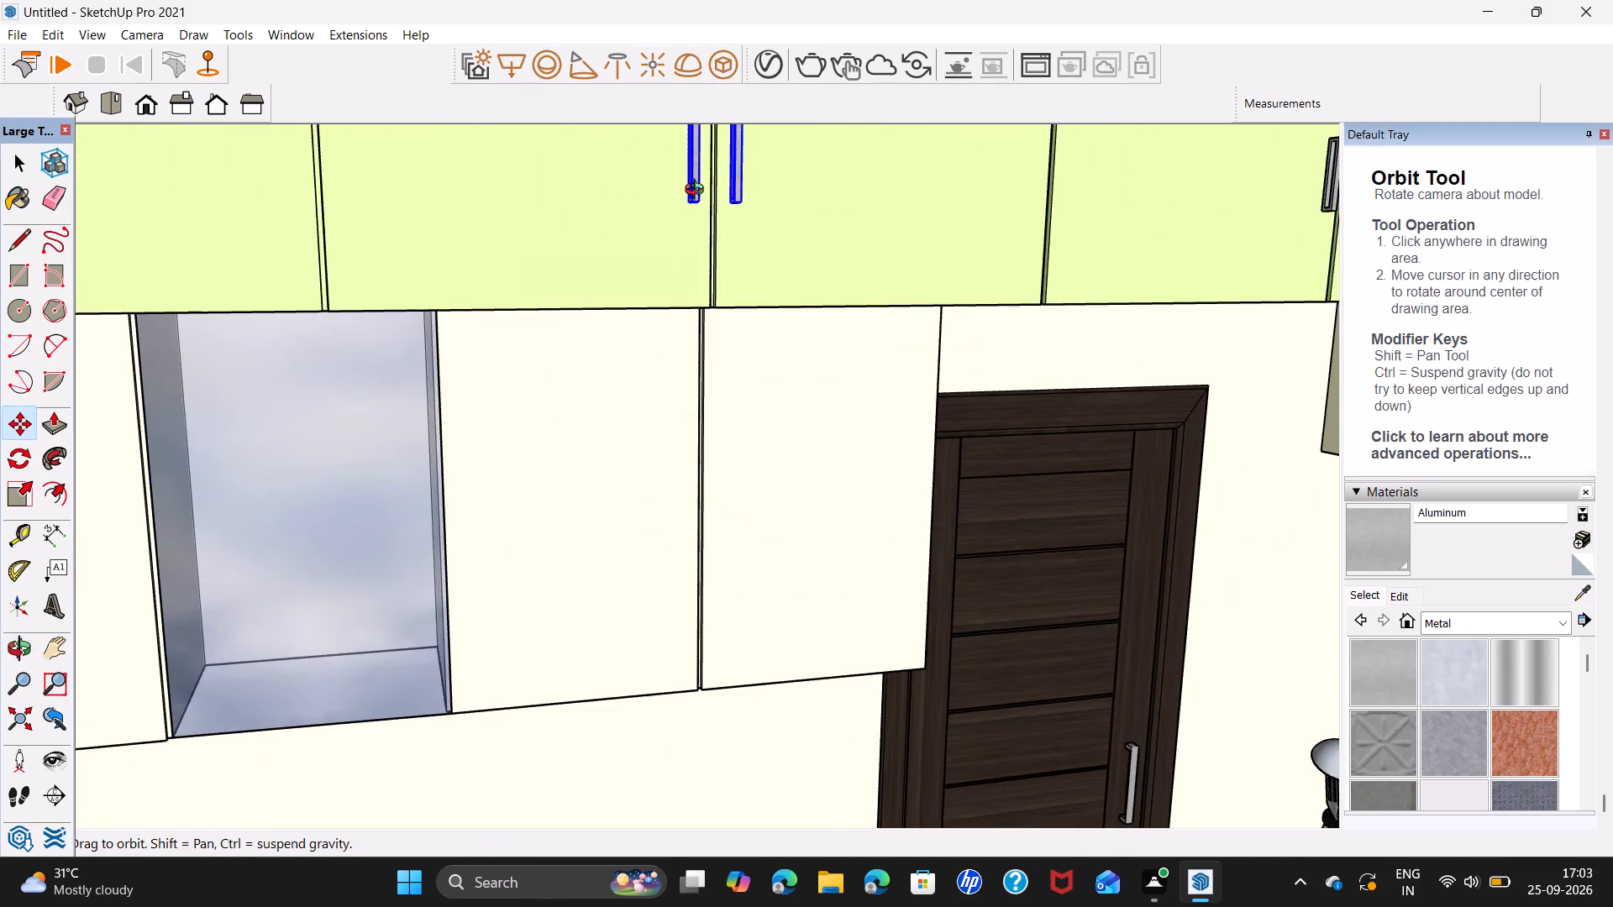
pyautogui.moveTo(698, 191); pyautogui.dragTo(785, 182, button='middle')
pyautogui.scroll(12, 745, 192)
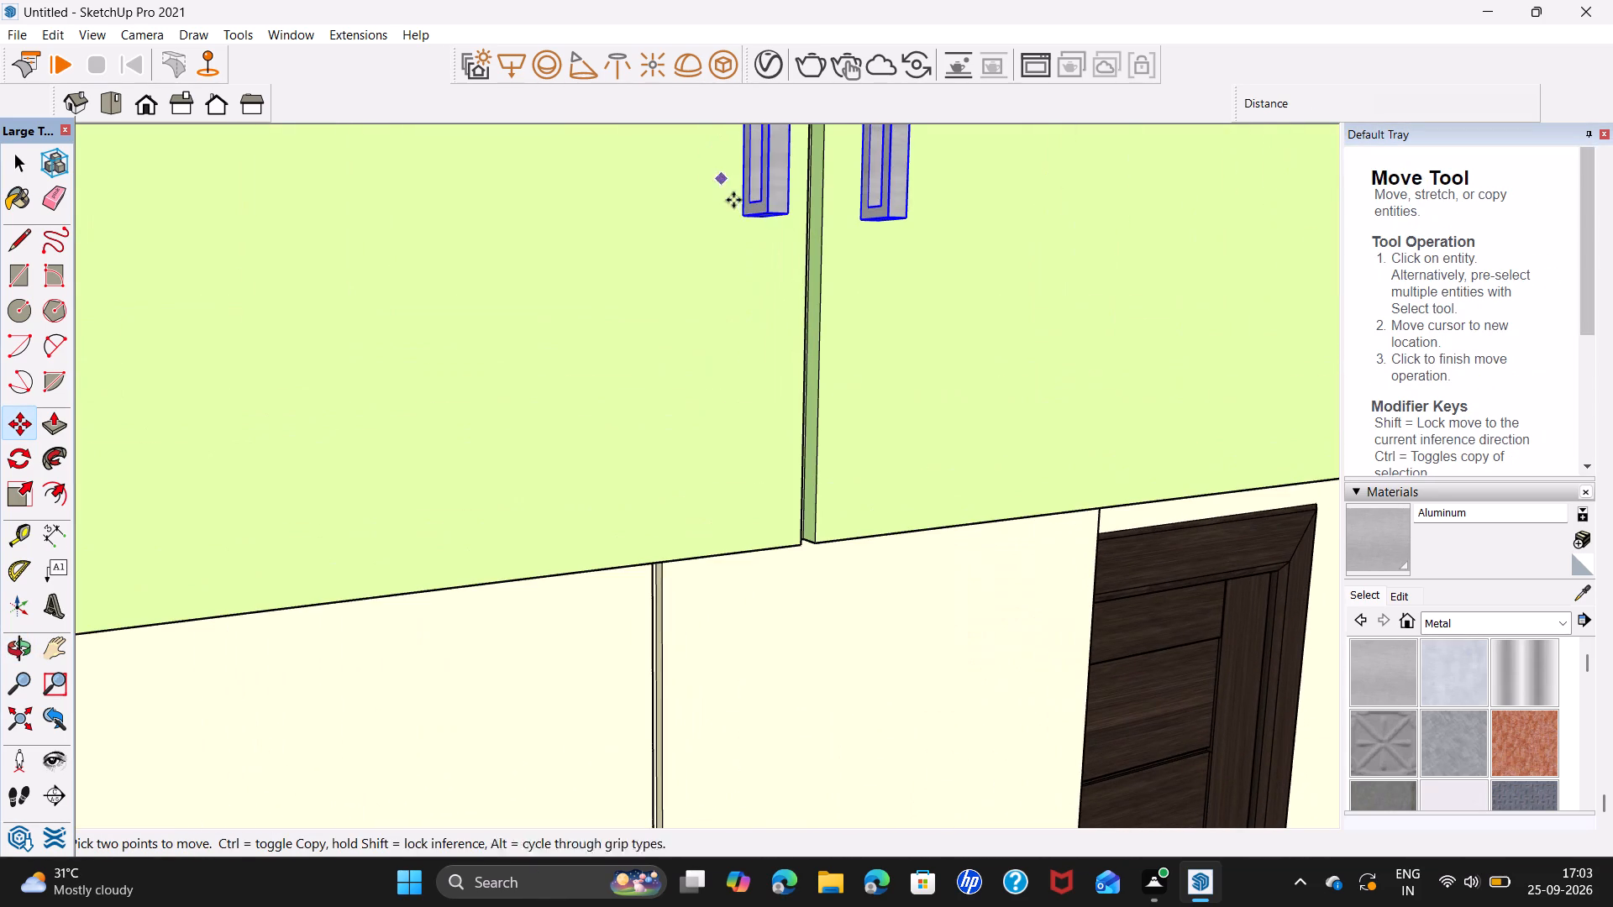
pyautogui.click(740, 211)
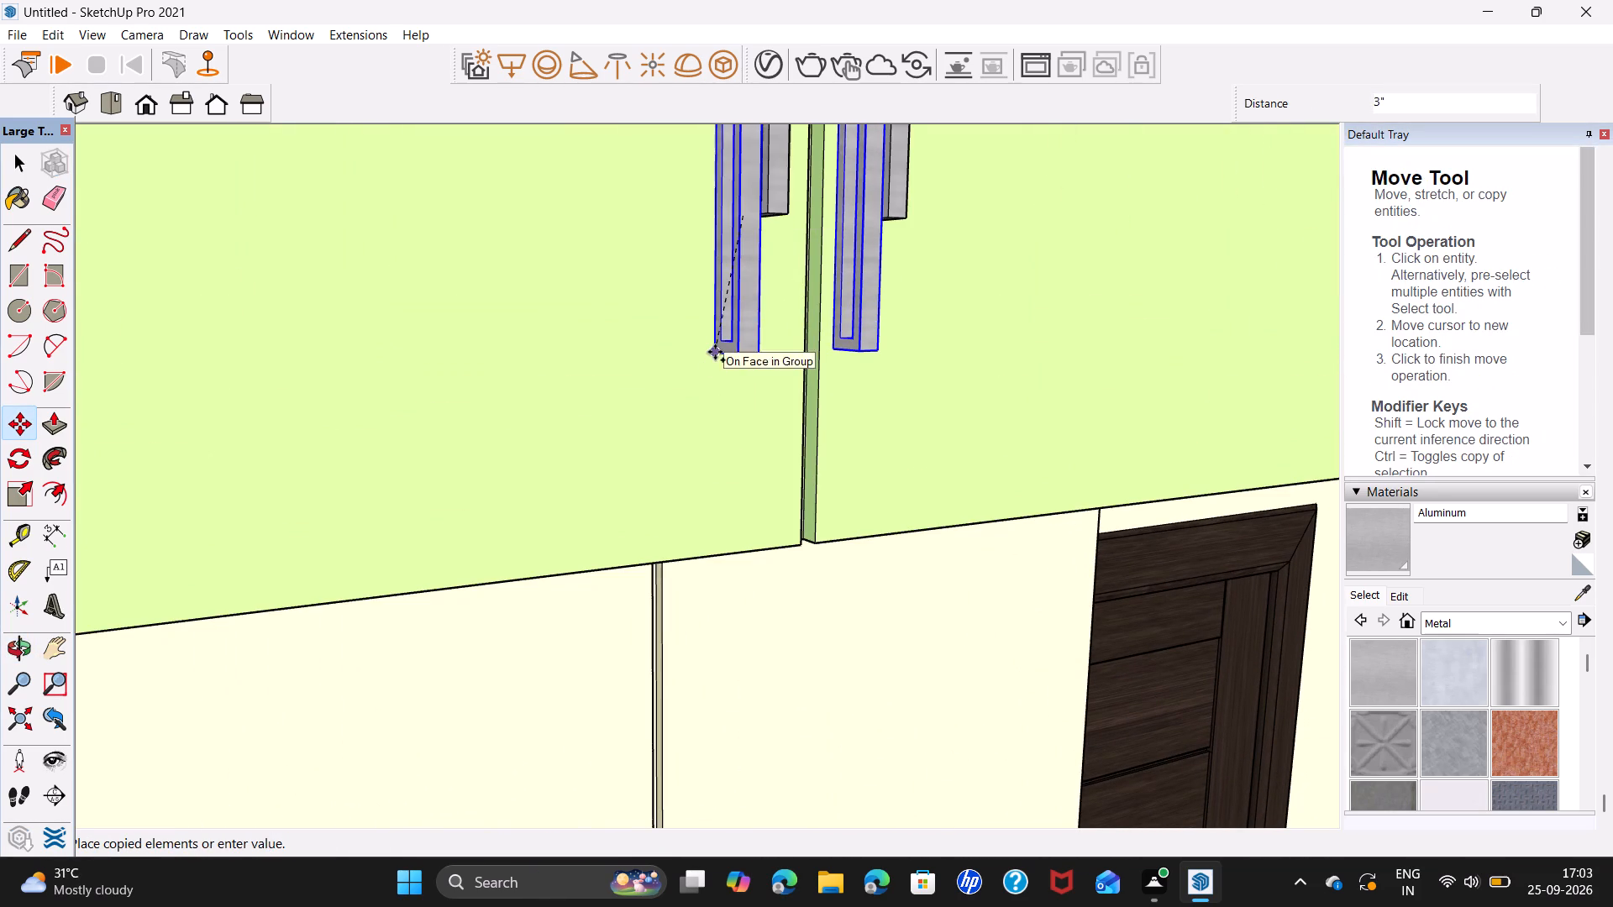
pyautogui.scroll(-13, 698, 506)
pyautogui.moveTo(727, 664); pyautogui.dragTo(715, 454, button='middle')
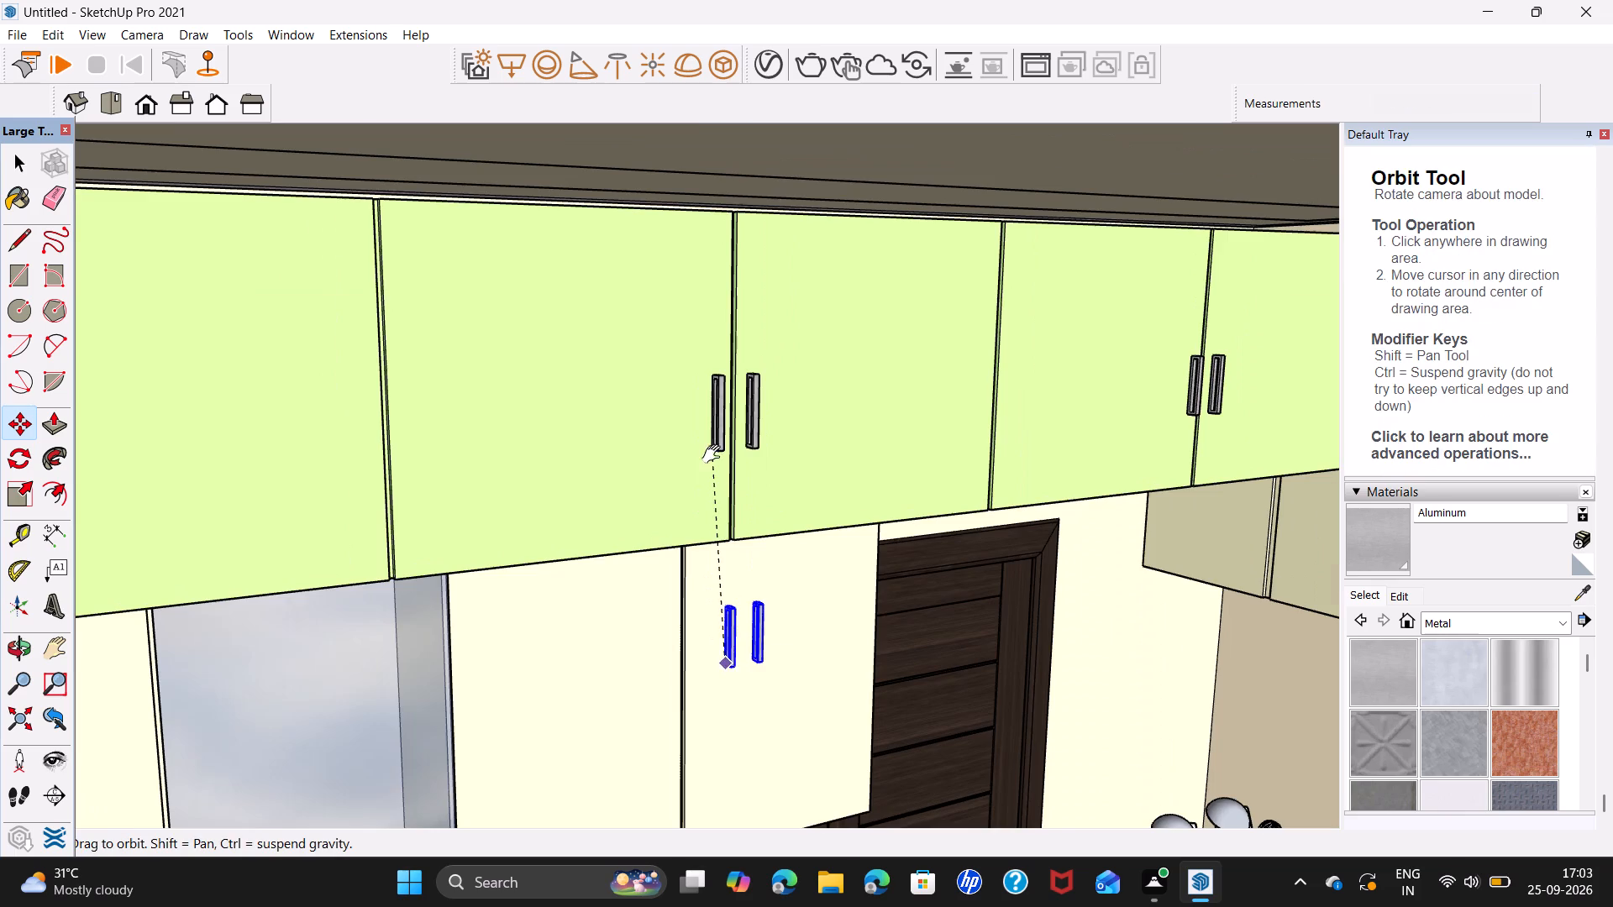
pyautogui.moveTo(715, 454); pyautogui.dragTo(679, 374, button='middle')
pyautogui.scroll(-7, 677, 477)
pyautogui.scroll(-6, 663, 543)
pyautogui.moveTo(779, 715); pyautogui.dragTo(665, 537, button='middle')
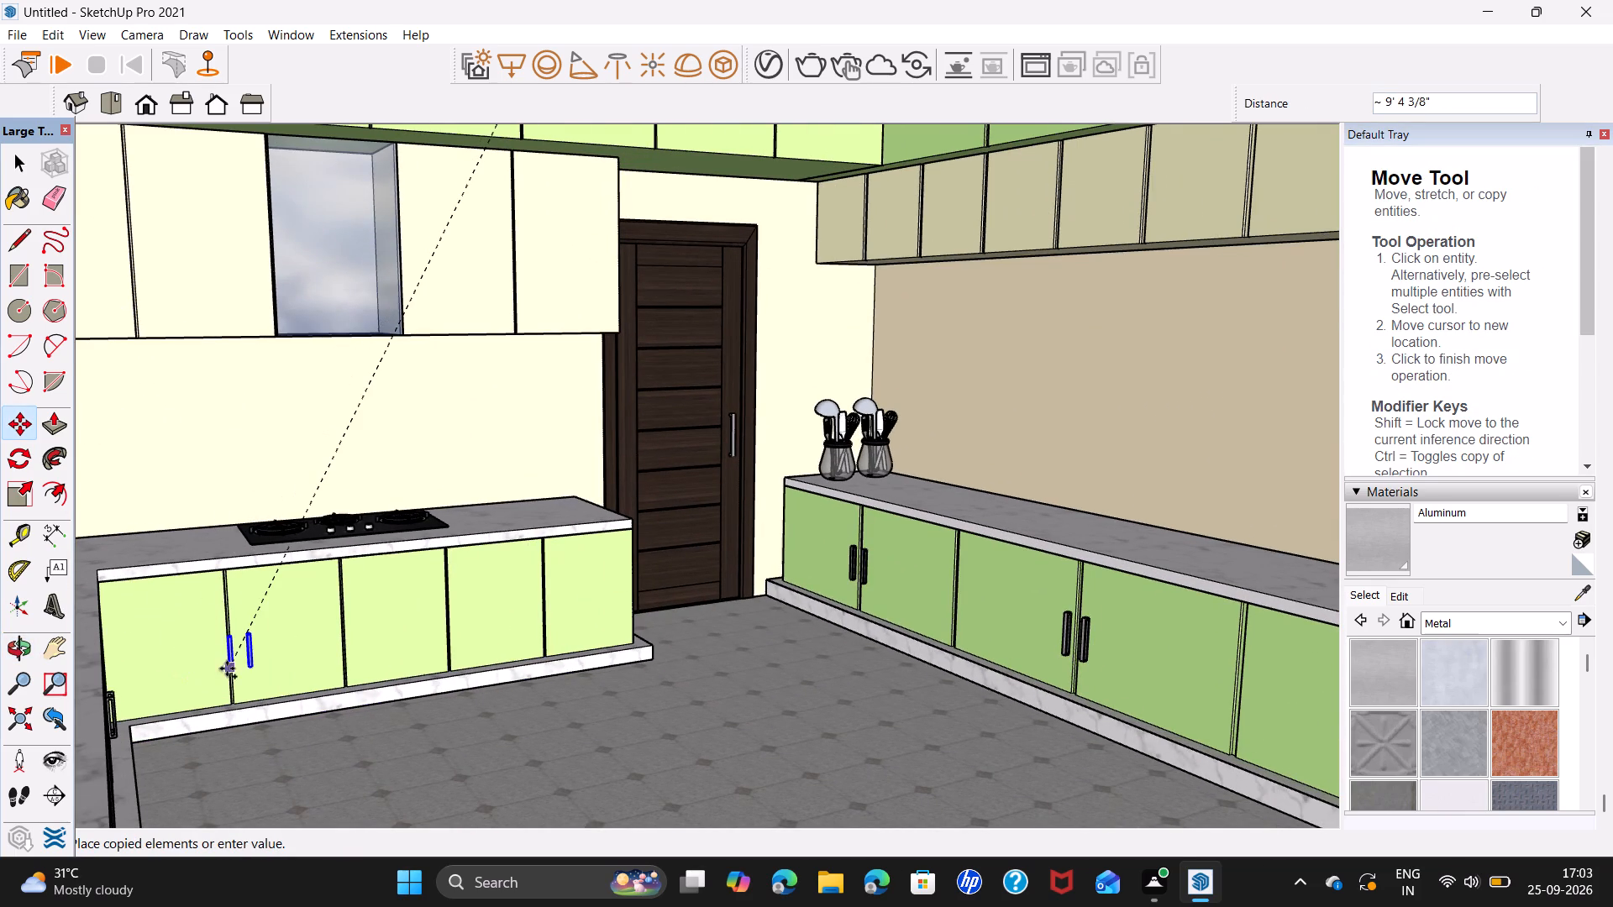
pyautogui.scroll(5, 219, 664)
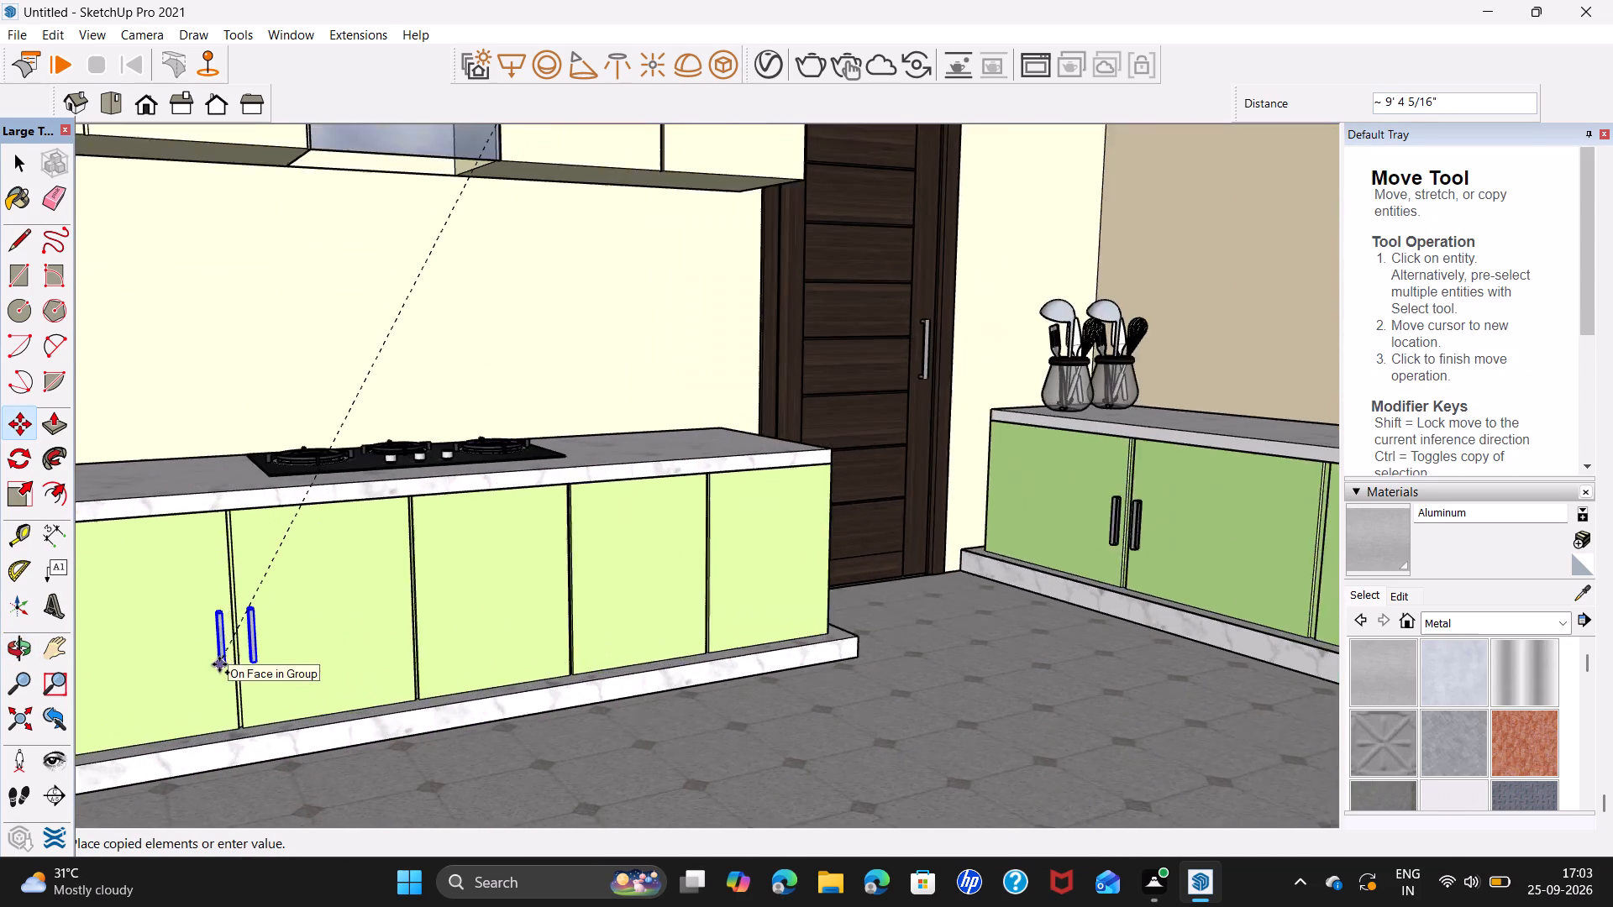
pyautogui.scroll(7, 219, 664)
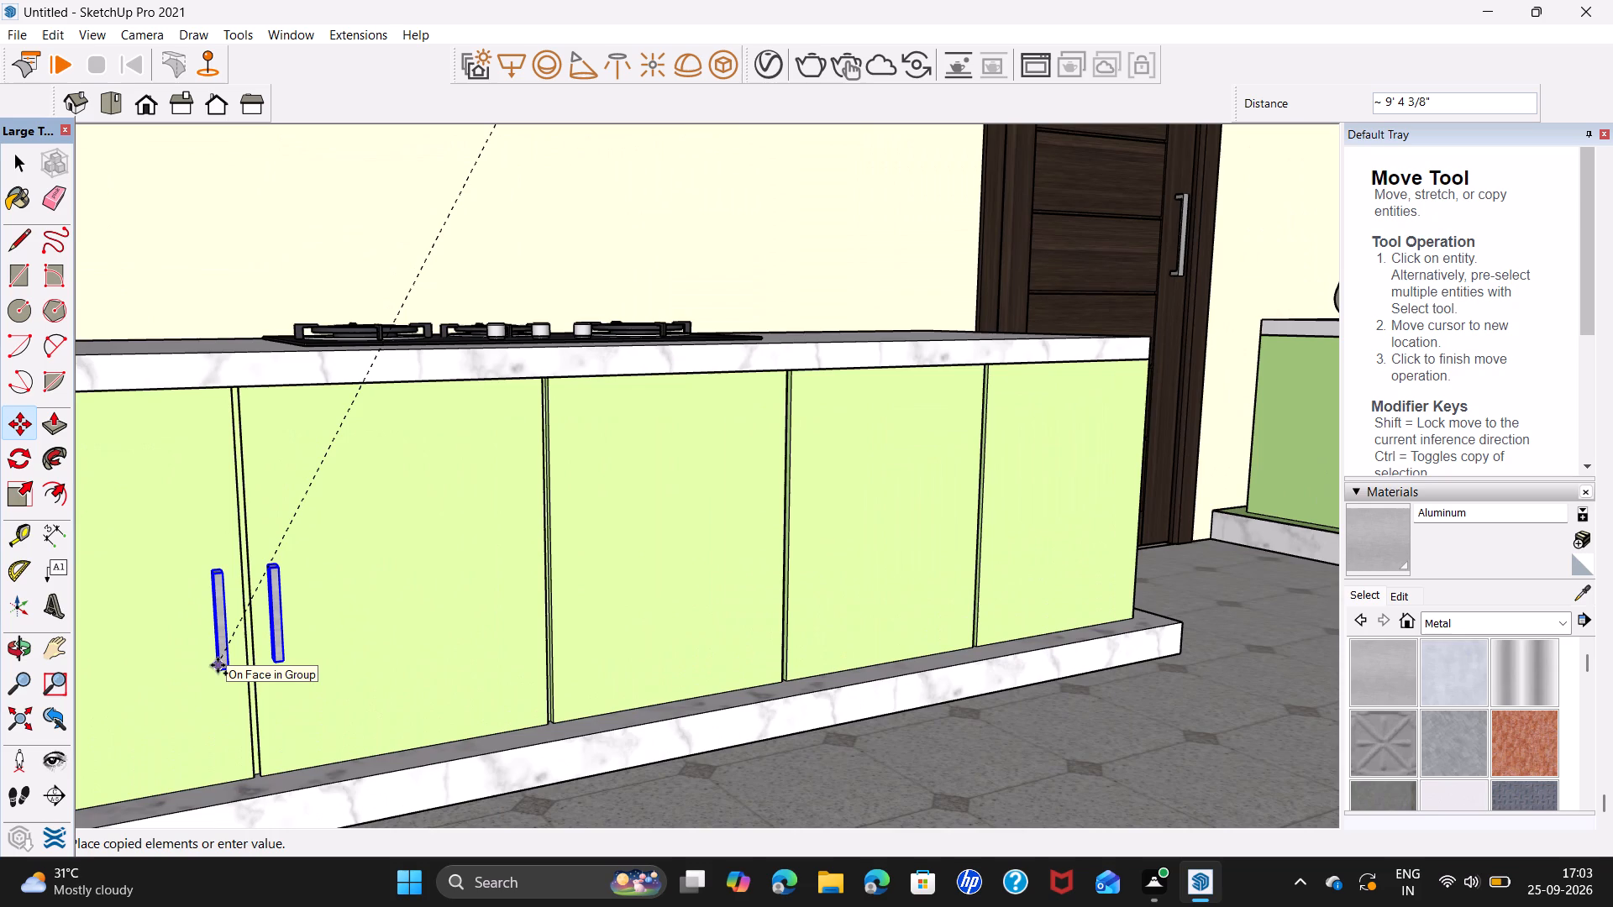
pyautogui.scroll(6, 218, 665)
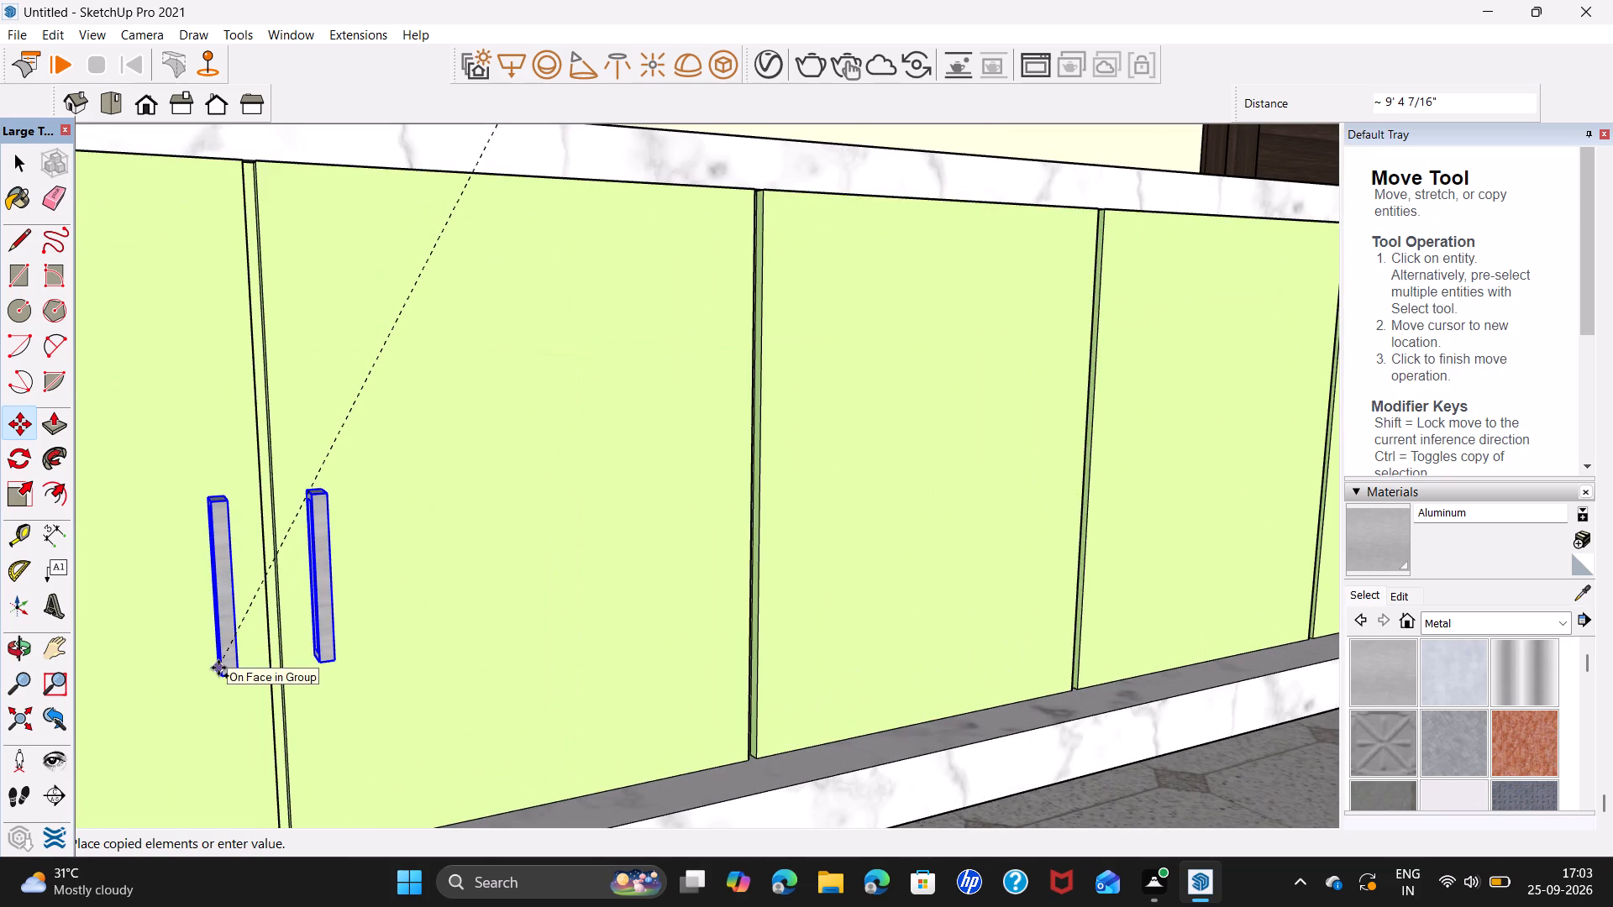
pyautogui.click(218, 668)
# Copy the new base handle pair about 3' 2 7/8" along the hob wall to the joint between the third and fourth doors.
pyautogui.scroll(-6, 355, 650)
pyautogui.moveTo(407, 660); pyautogui.dragTo(268, 602, button='middle')
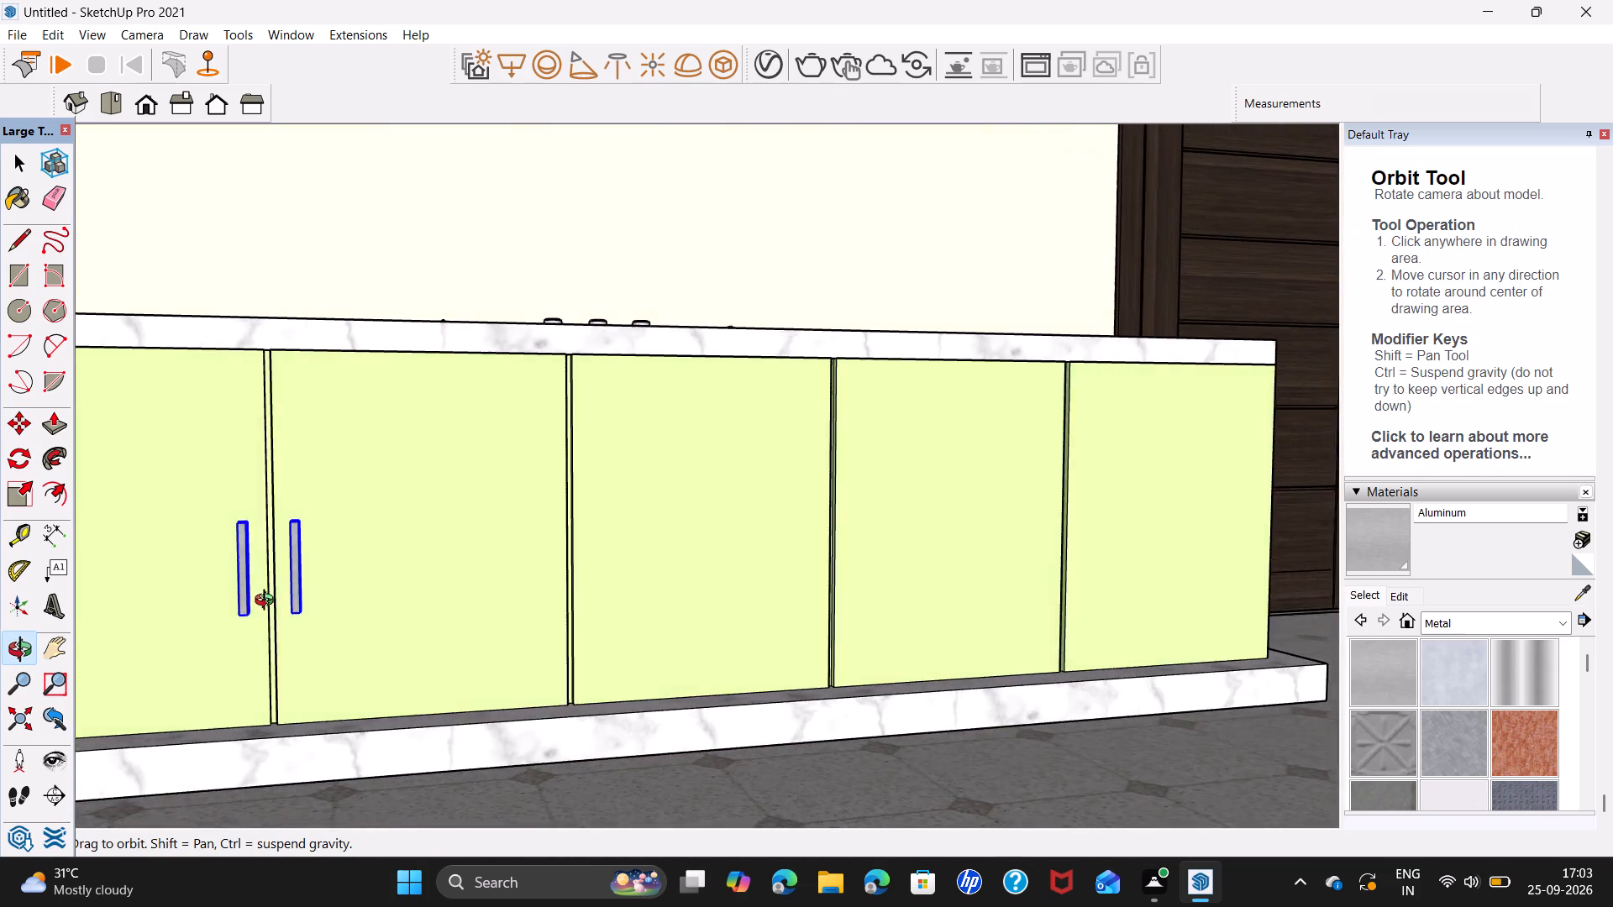
pyautogui.moveTo(268, 602); pyautogui.dragTo(260, 600, button='middle')
pyautogui.scroll(-4, 260, 600)
pyautogui.keyDown('shift'); pyautogui.moveTo(277, 581); pyautogui.dragTo(588, 533, button='middle'); pyautogui.keyUp('shift')
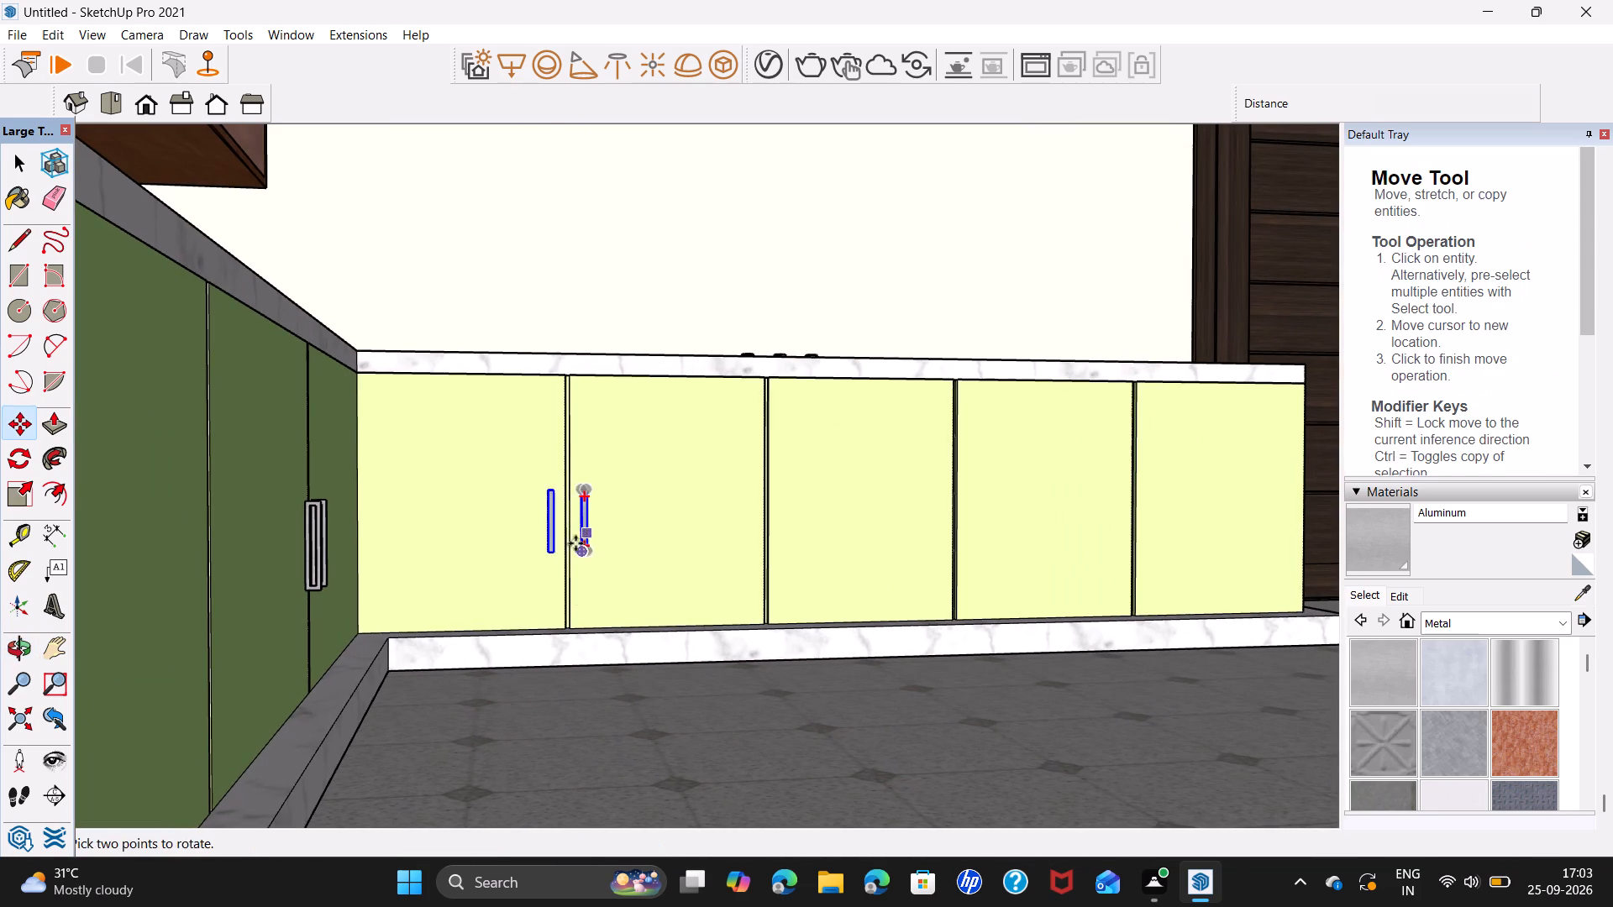
pyautogui.scroll(6, 539, 548)
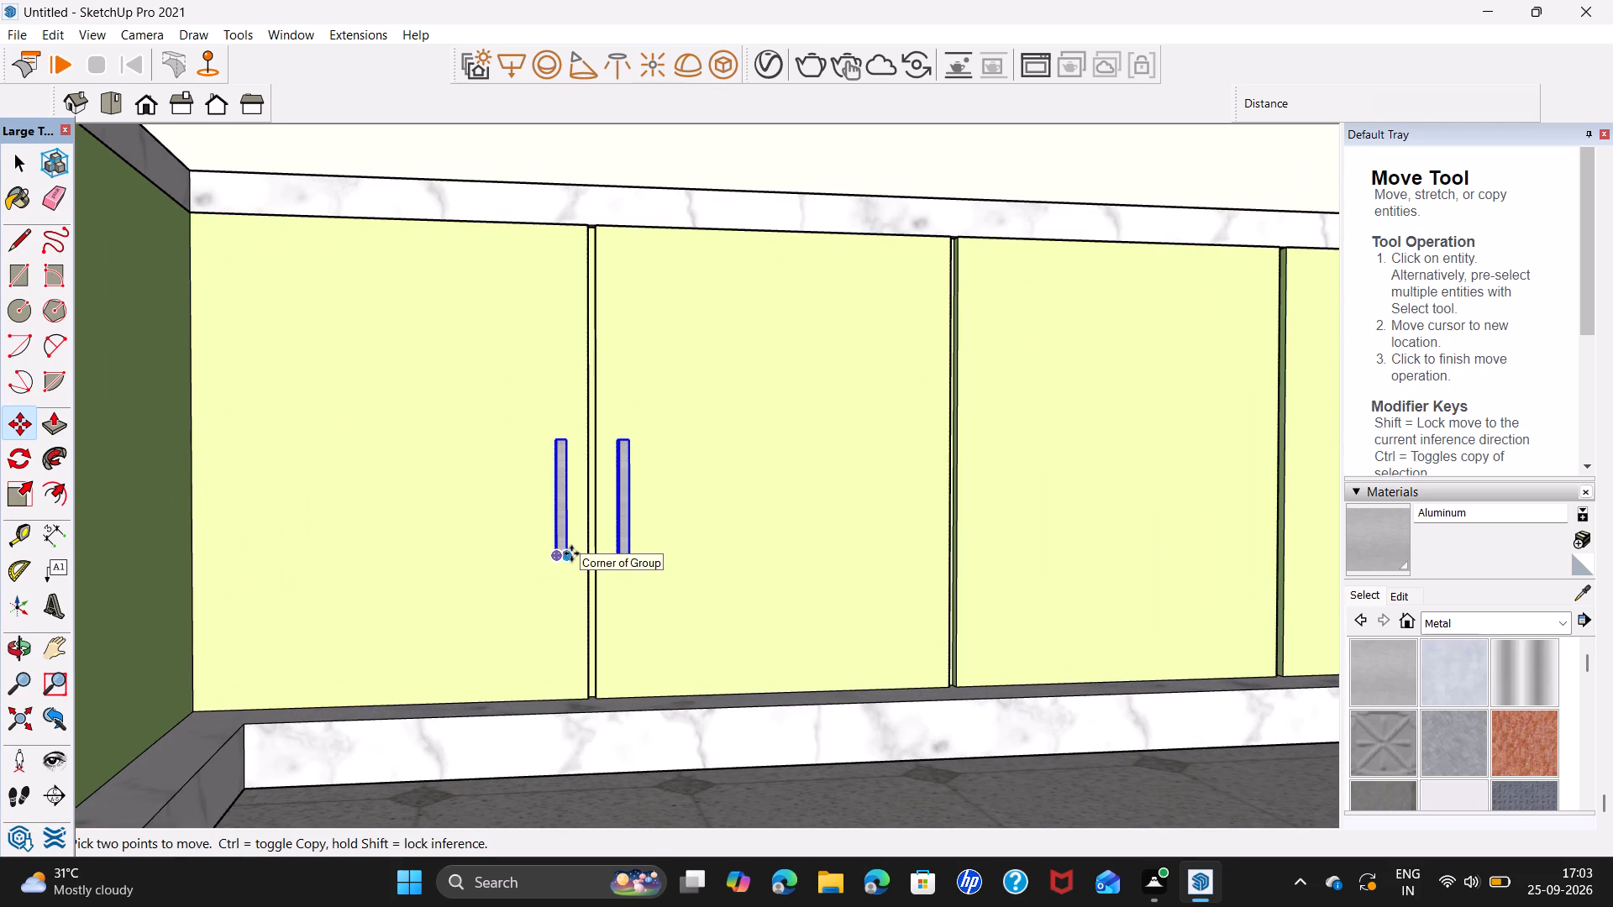
pyautogui.press('m')
pyautogui.moveTo(626, 553); pyautogui.dragTo(596, 548, button='middle')
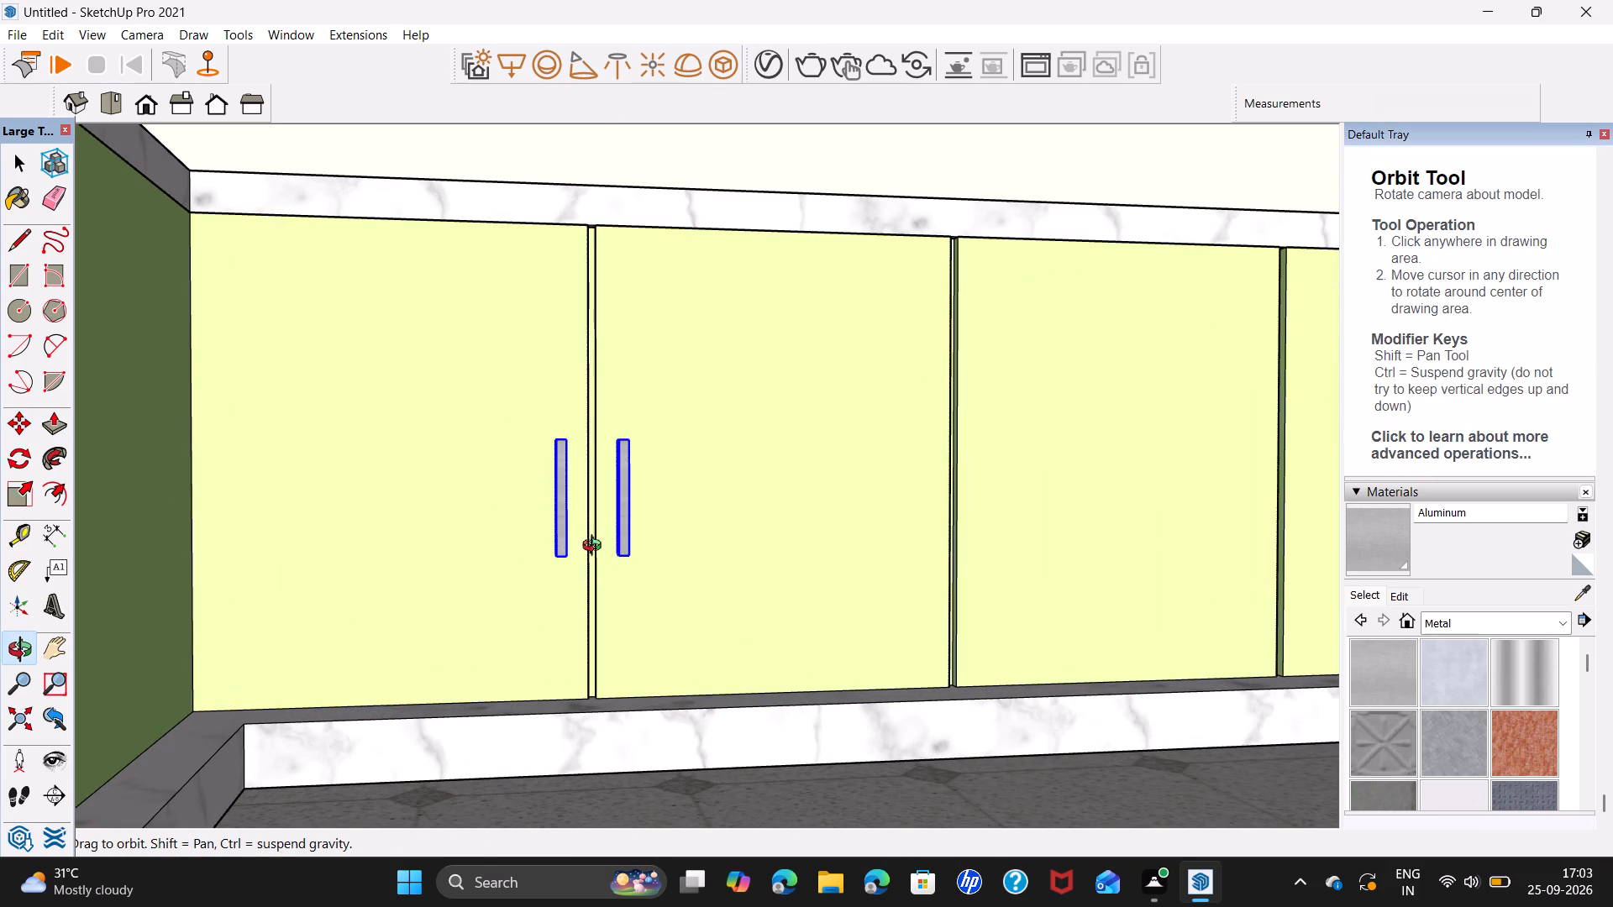
pyautogui.moveTo(596, 548); pyautogui.dragTo(347, 541, button='middle')
pyautogui.scroll(6, 582, 538)
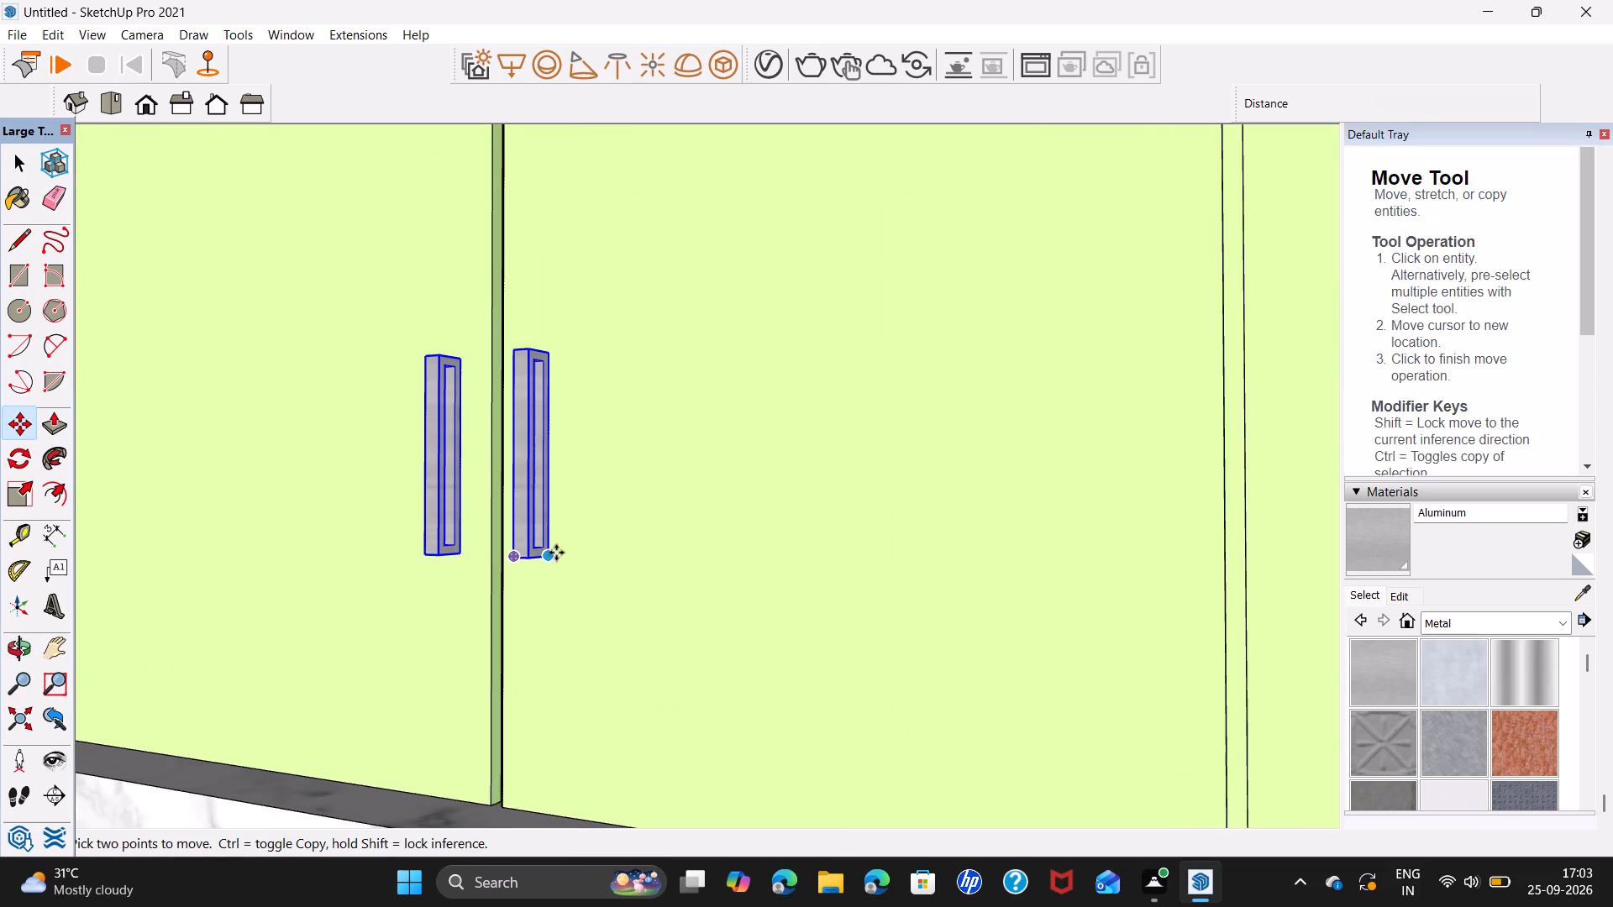
pyautogui.click(555, 554)
pyautogui.scroll(-2, 996, 574)
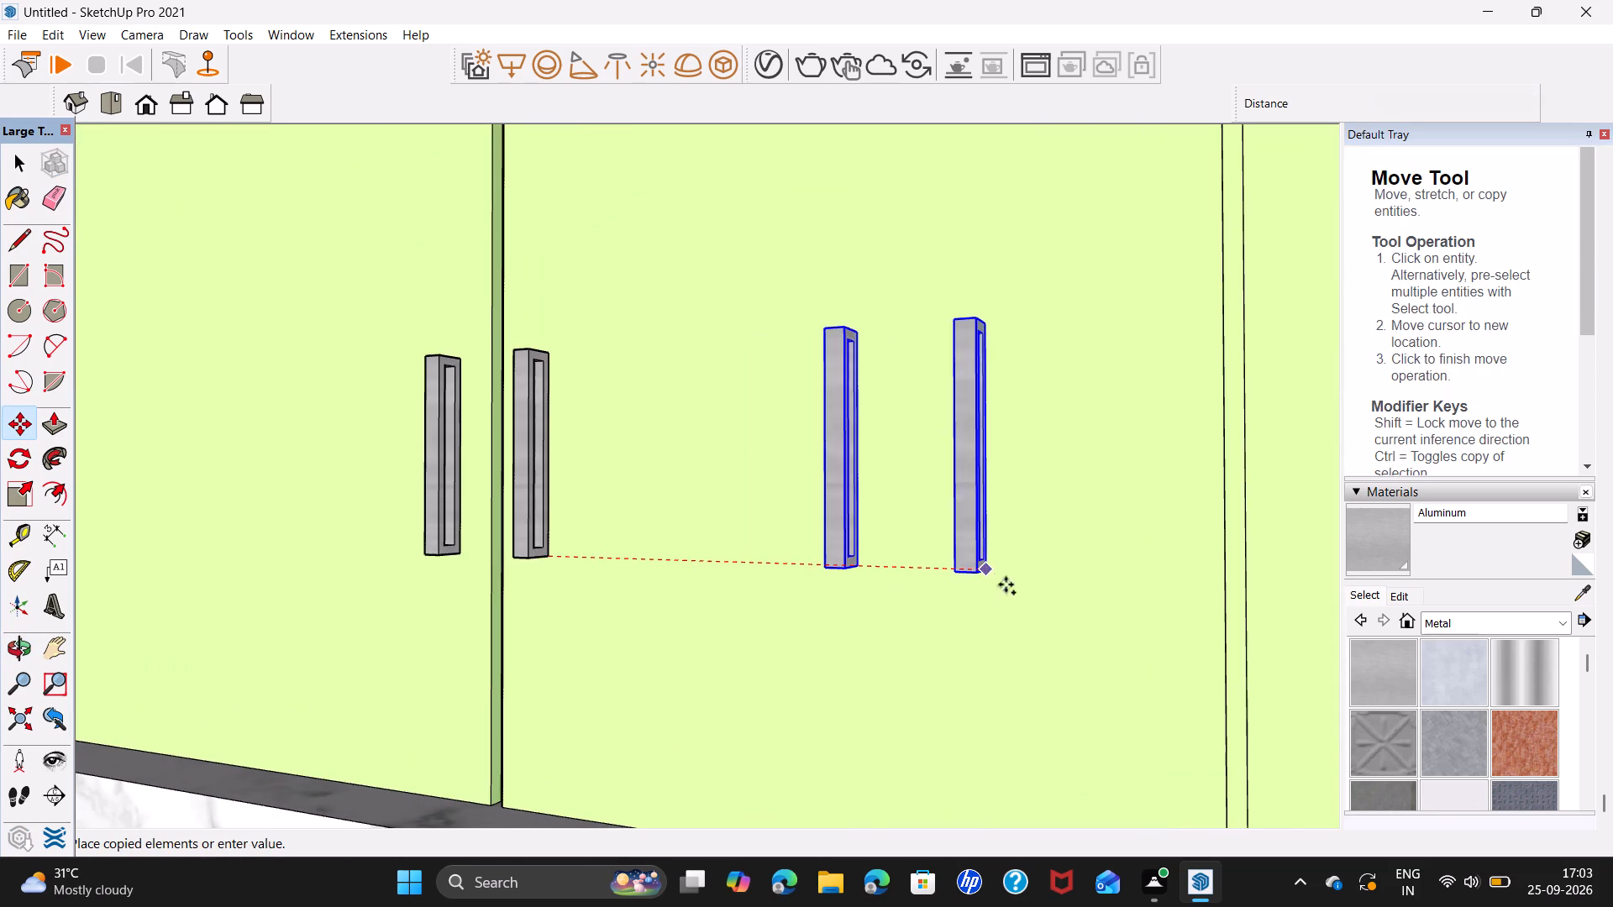
pyautogui.scroll(-4, 1006, 585)
pyautogui.moveTo(1026, 618); pyautogui.dragTo(485, 516, button='middle')
pyautogui.scroll(-6, 549, 519)
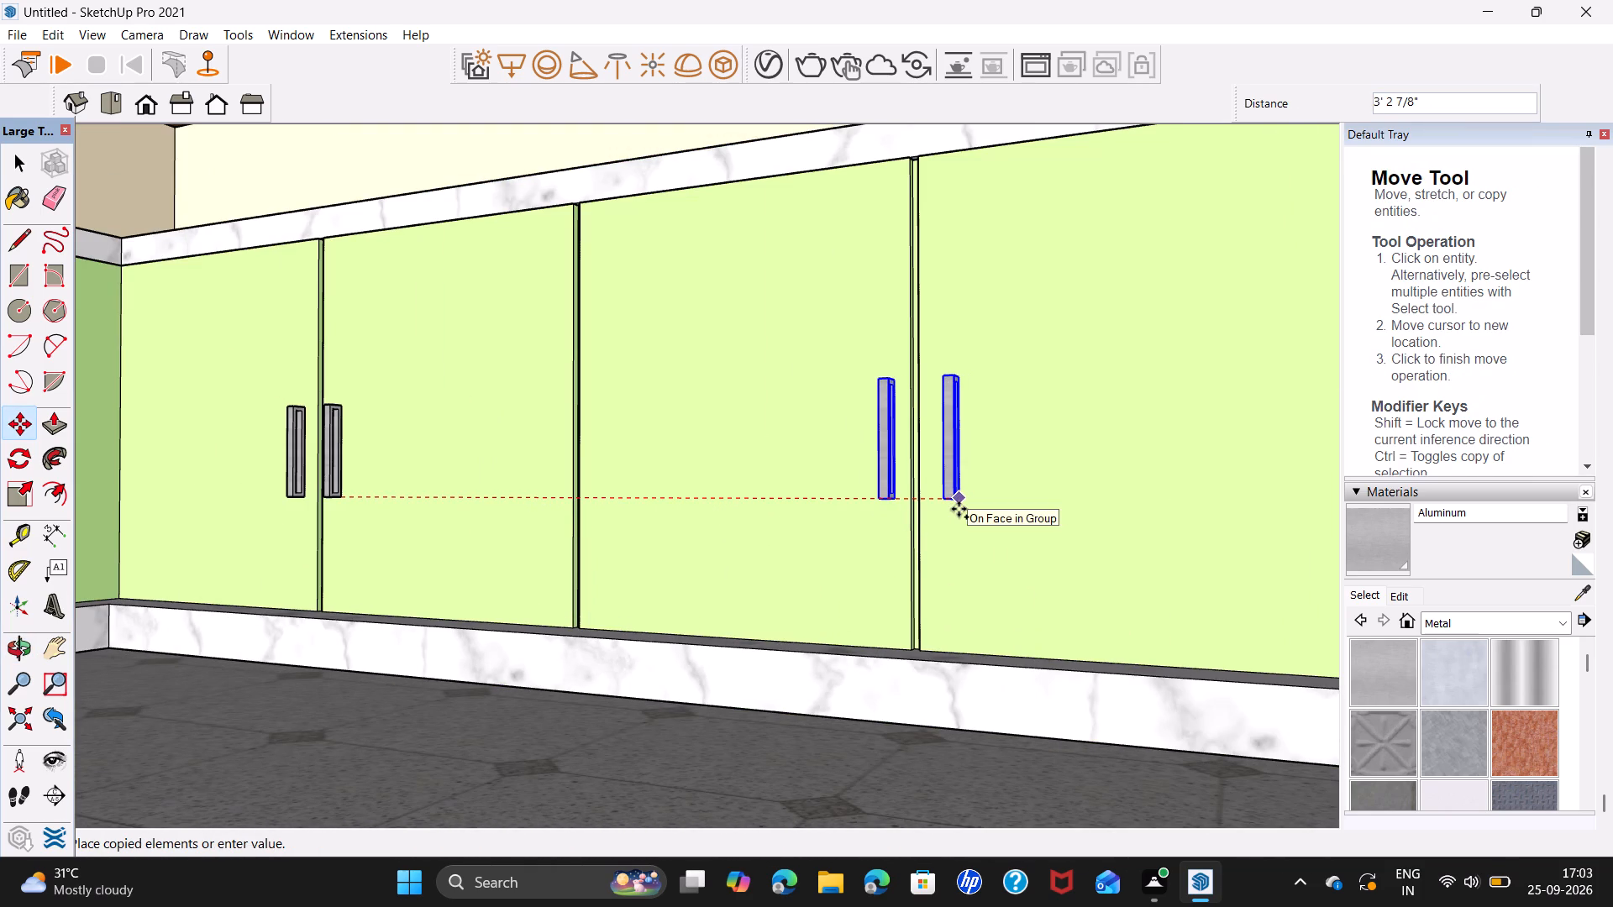
pyautogui.click(955, 509)
# Copy the handle on the hob wall's fourth base door about 1' 7 5/8" along the run onto the last door beside the entrance.
pyautogui.scroll(-12, 1025, 496)
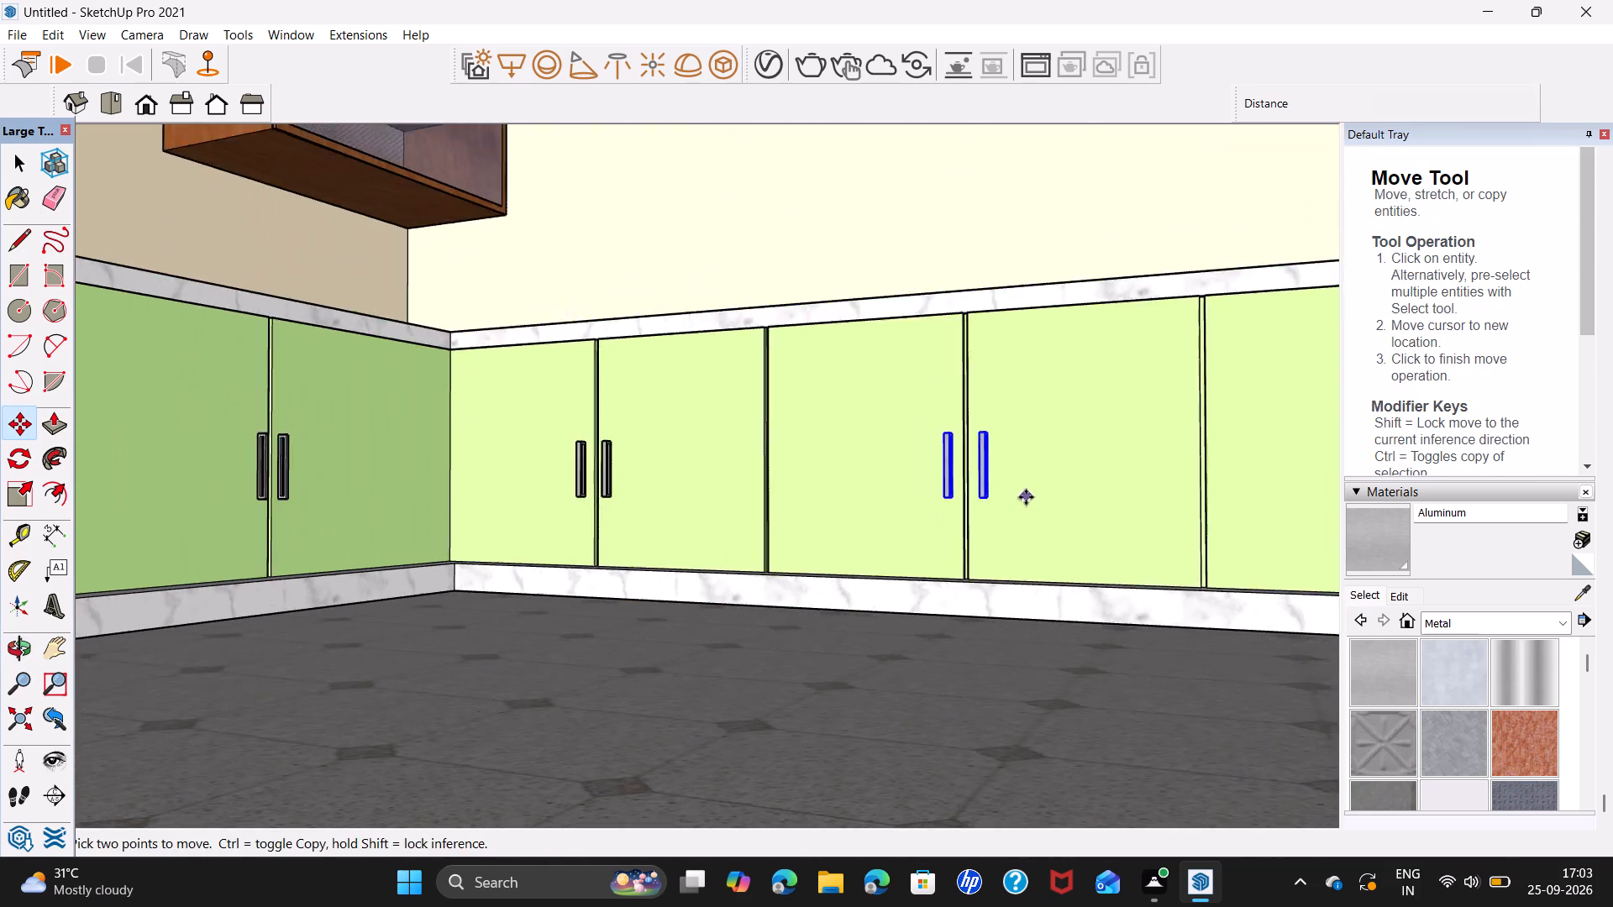
pyautogui.moveTo(1016, 547); pyautogui.dragTo(1163, 545, button='middle')
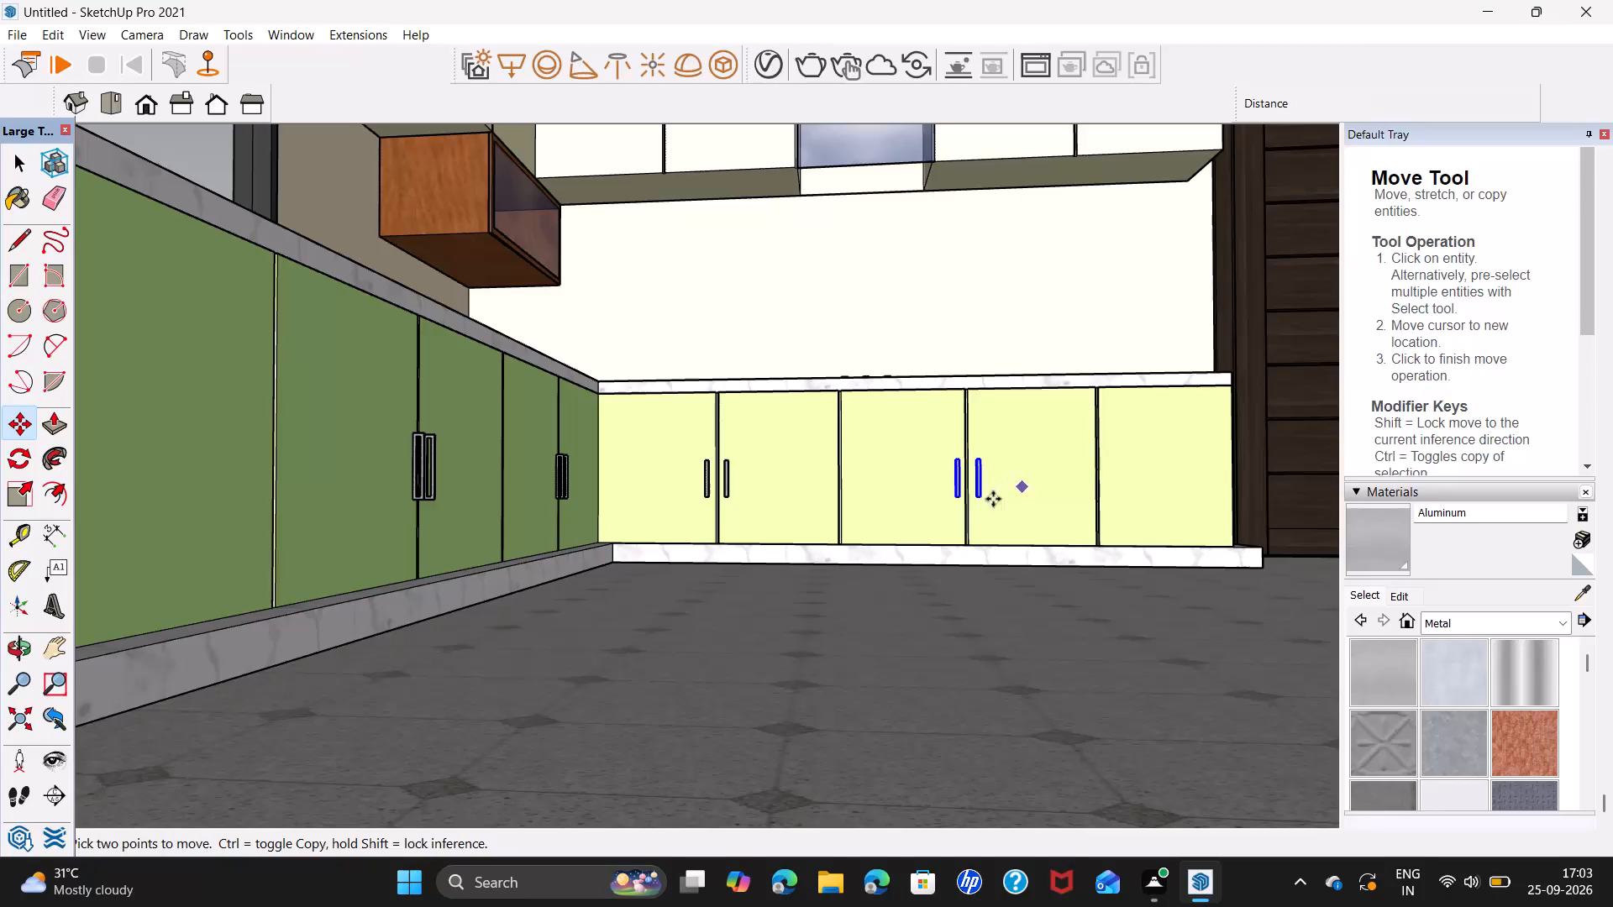
pyautogui.press('space')
pyautogui.click(976, 486)
pyautogui.scroll(2, 984, 494)
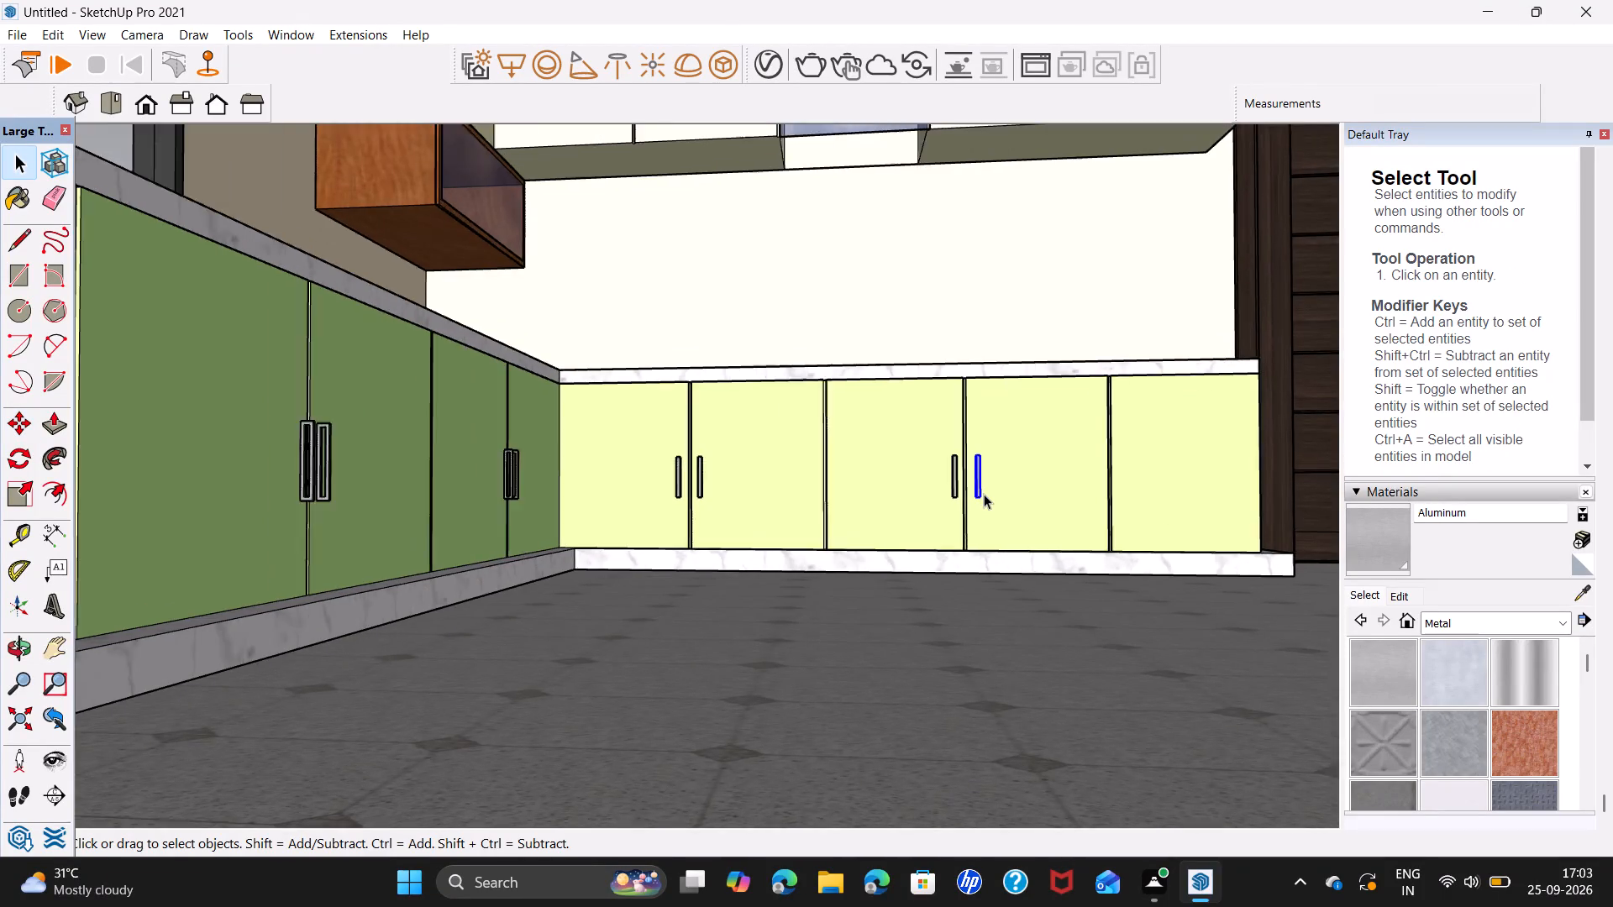
pyautogui.scroll(10, 984, 494)
pyautogui.press('m')
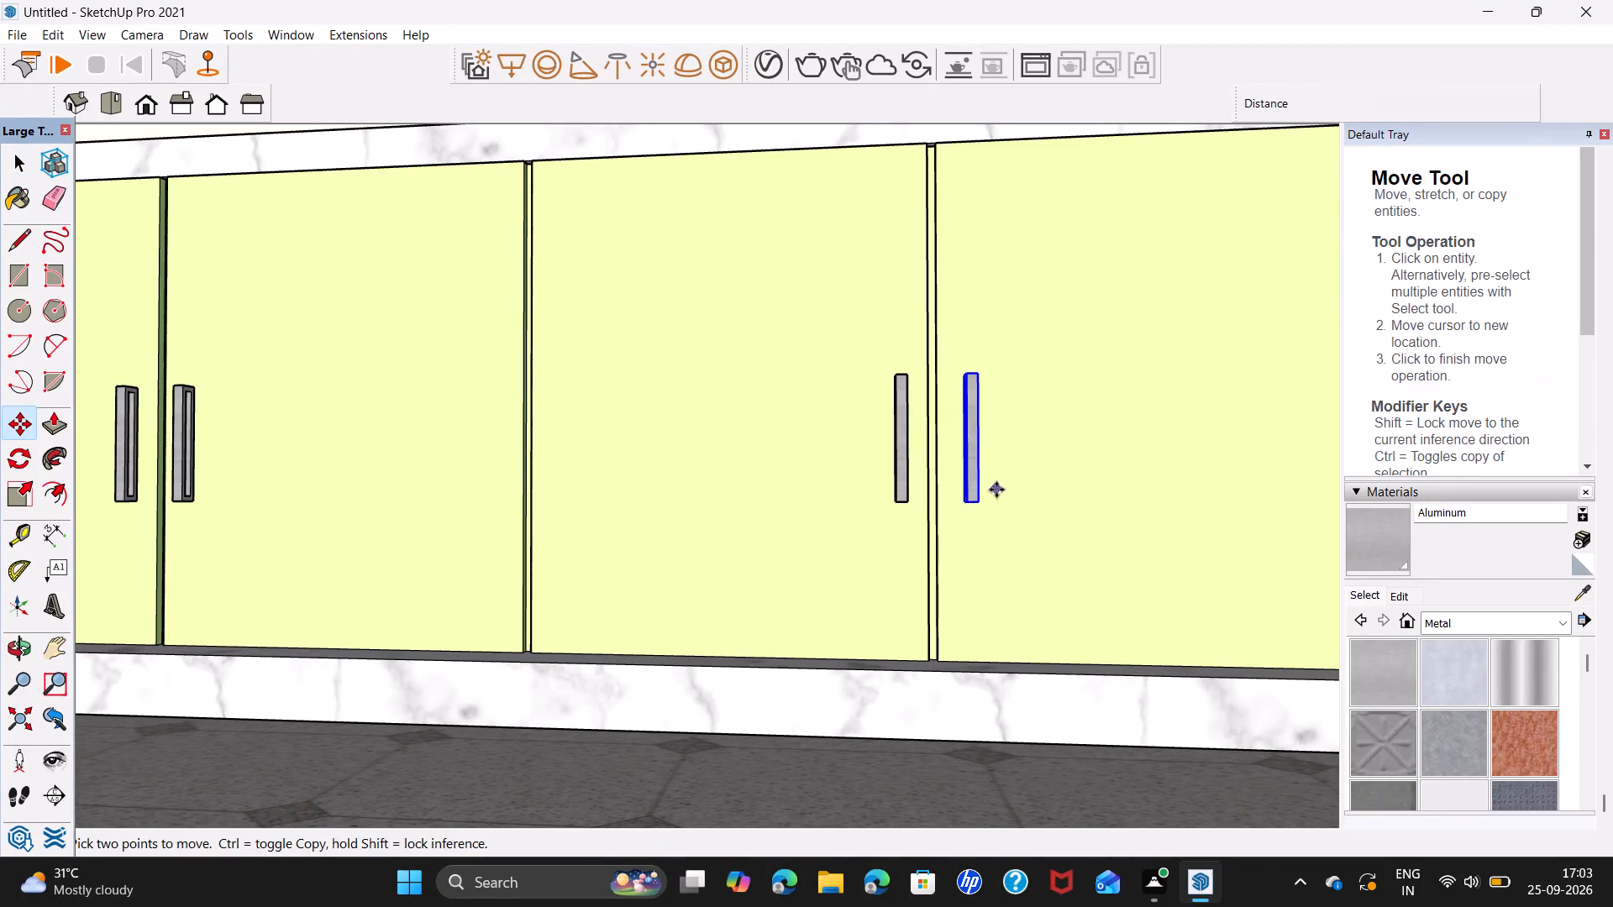
pyautogui.moveTo(996, 490); pyautogui.dragTo(775, 475, button='middle')
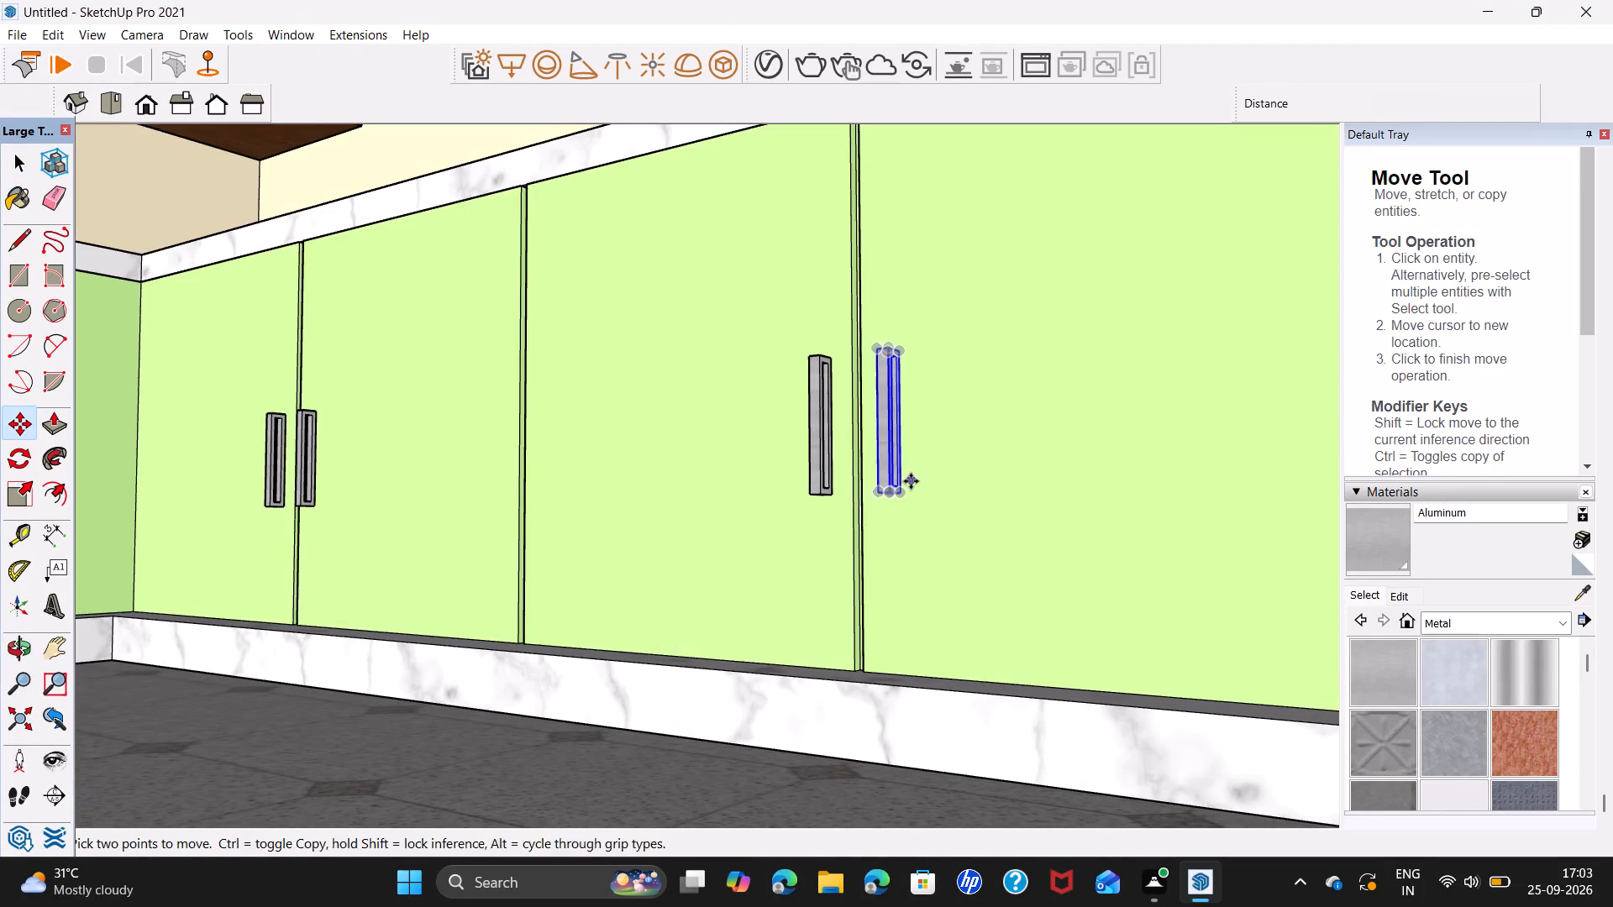
pyautogui.scroll(1, 906, 487)
pyautogui.click(899, 493)
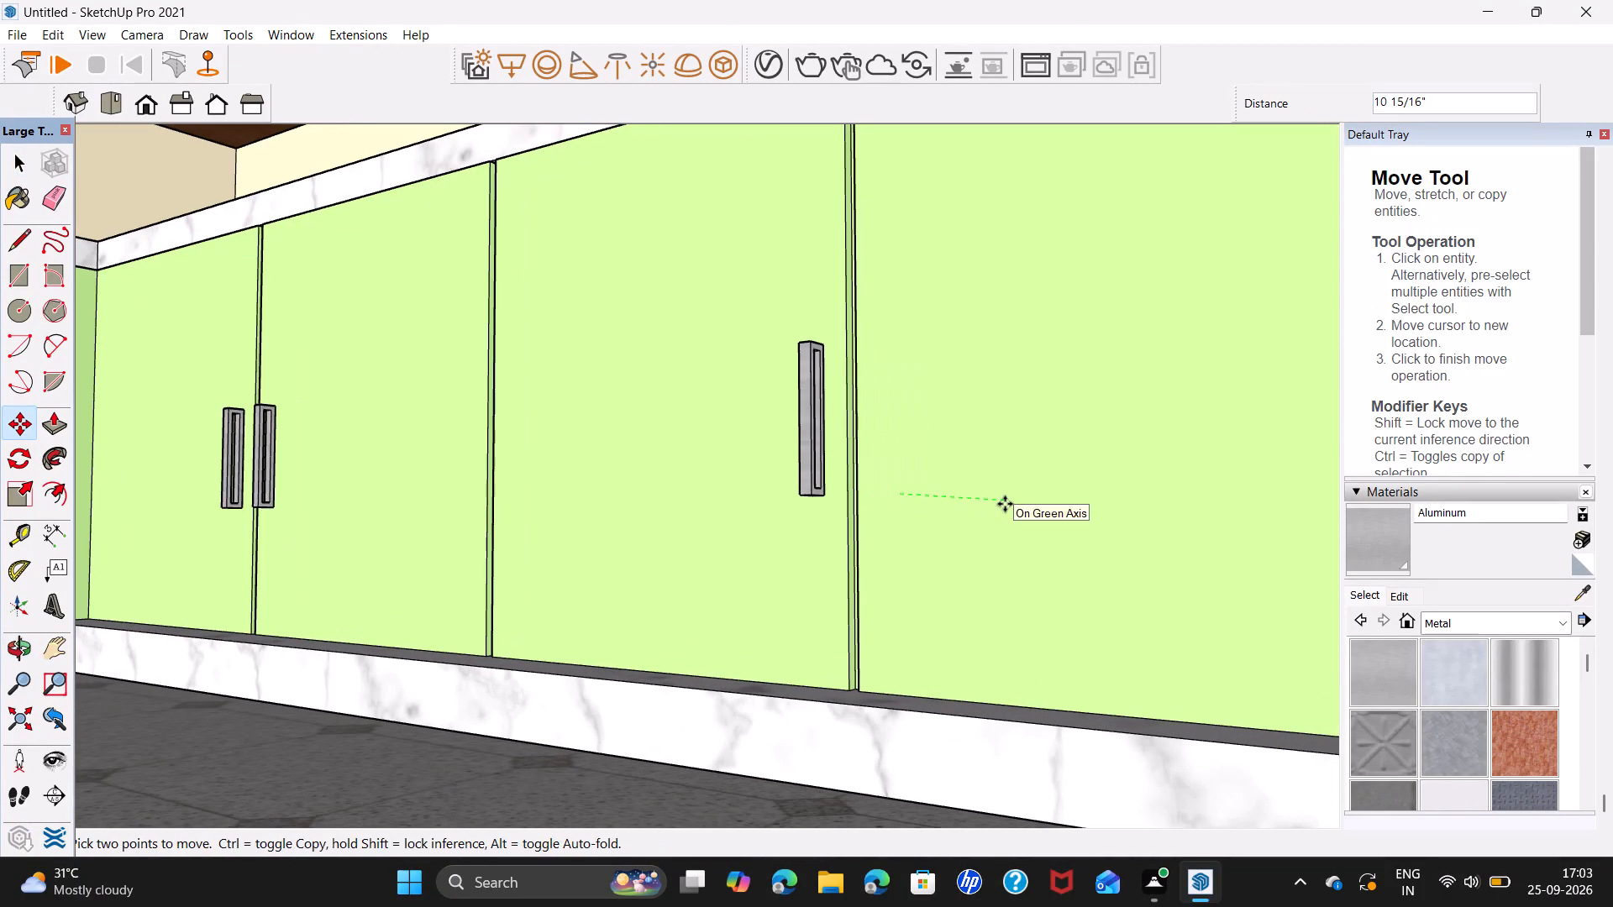
pyautogui.scroll(-8, 1105, 505)
pyautogui.scroll(-1, 1202, 504)
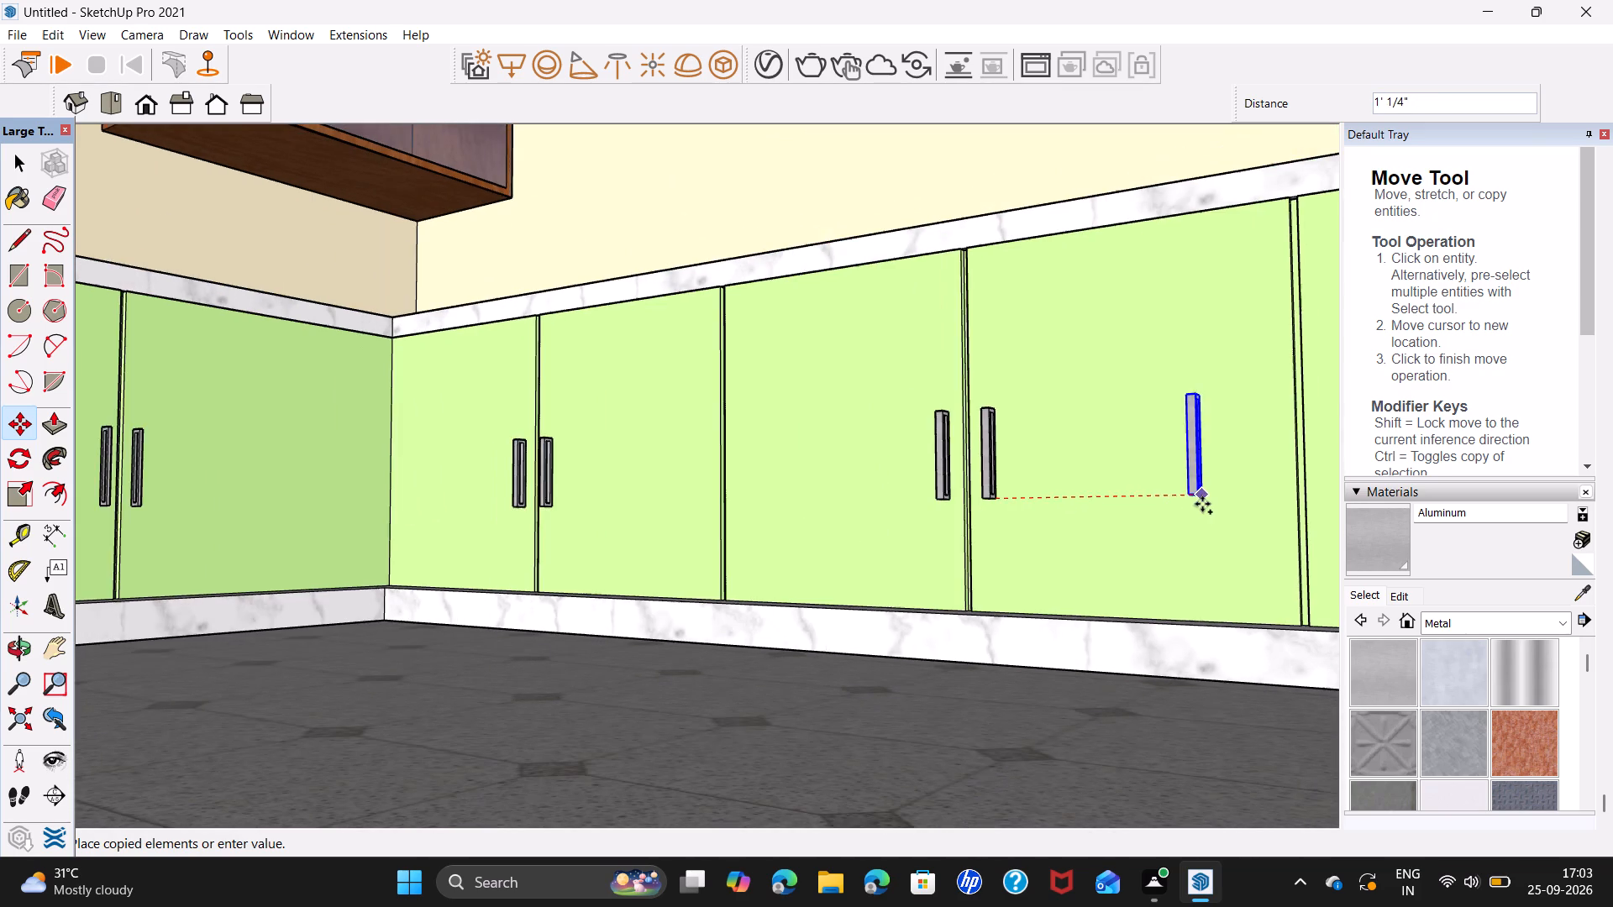
pyautogui.keyDown('shift'); pyautogui.moveTo(1202, 504); pyautogui.dragTo(959, 505, button='middle'); pyautogui.keyUp('shift')
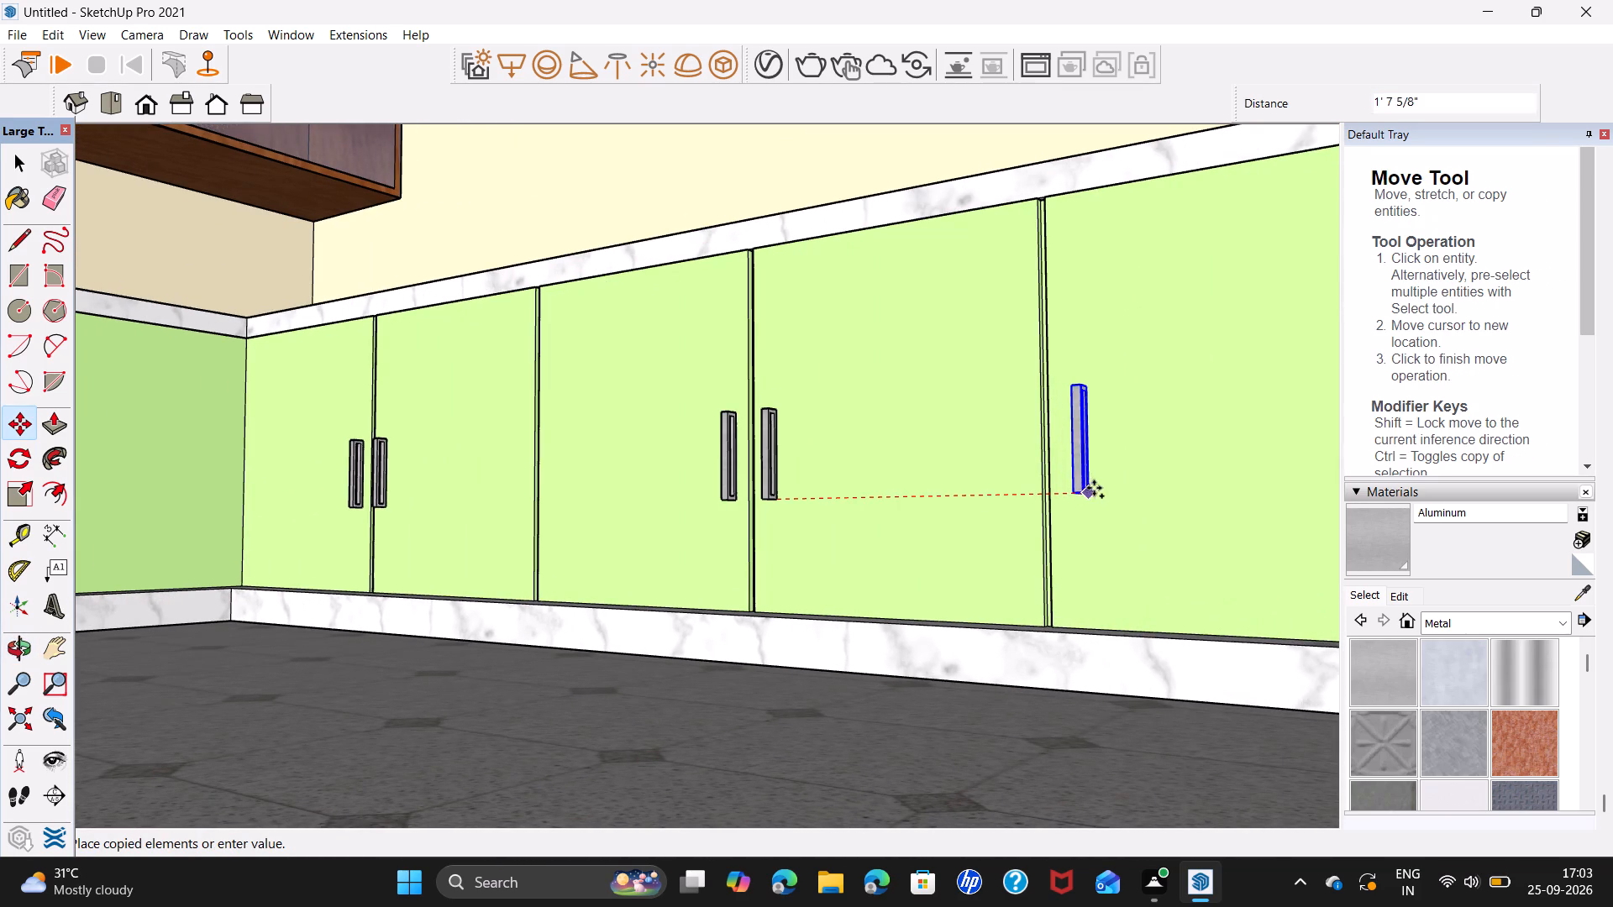
pyautogui.click(1085, 484)
pyautogui.press('space')
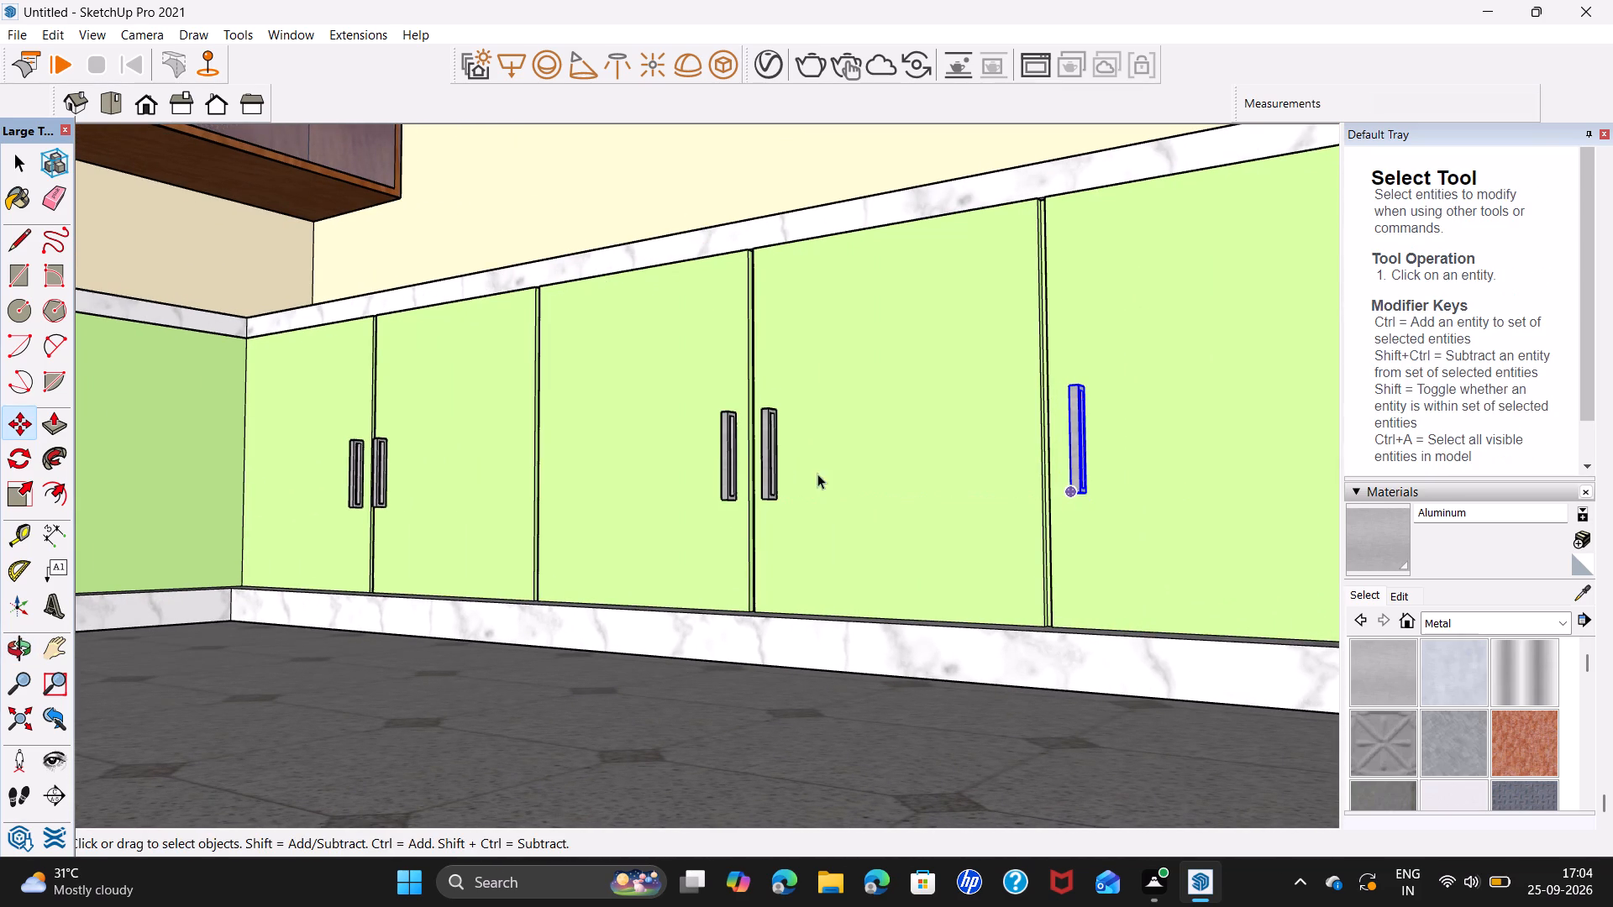
# Examine the whole kitchen model to check the handles across the upper and base cabinets.
pyautogui.scroll(-12, 775, 464)
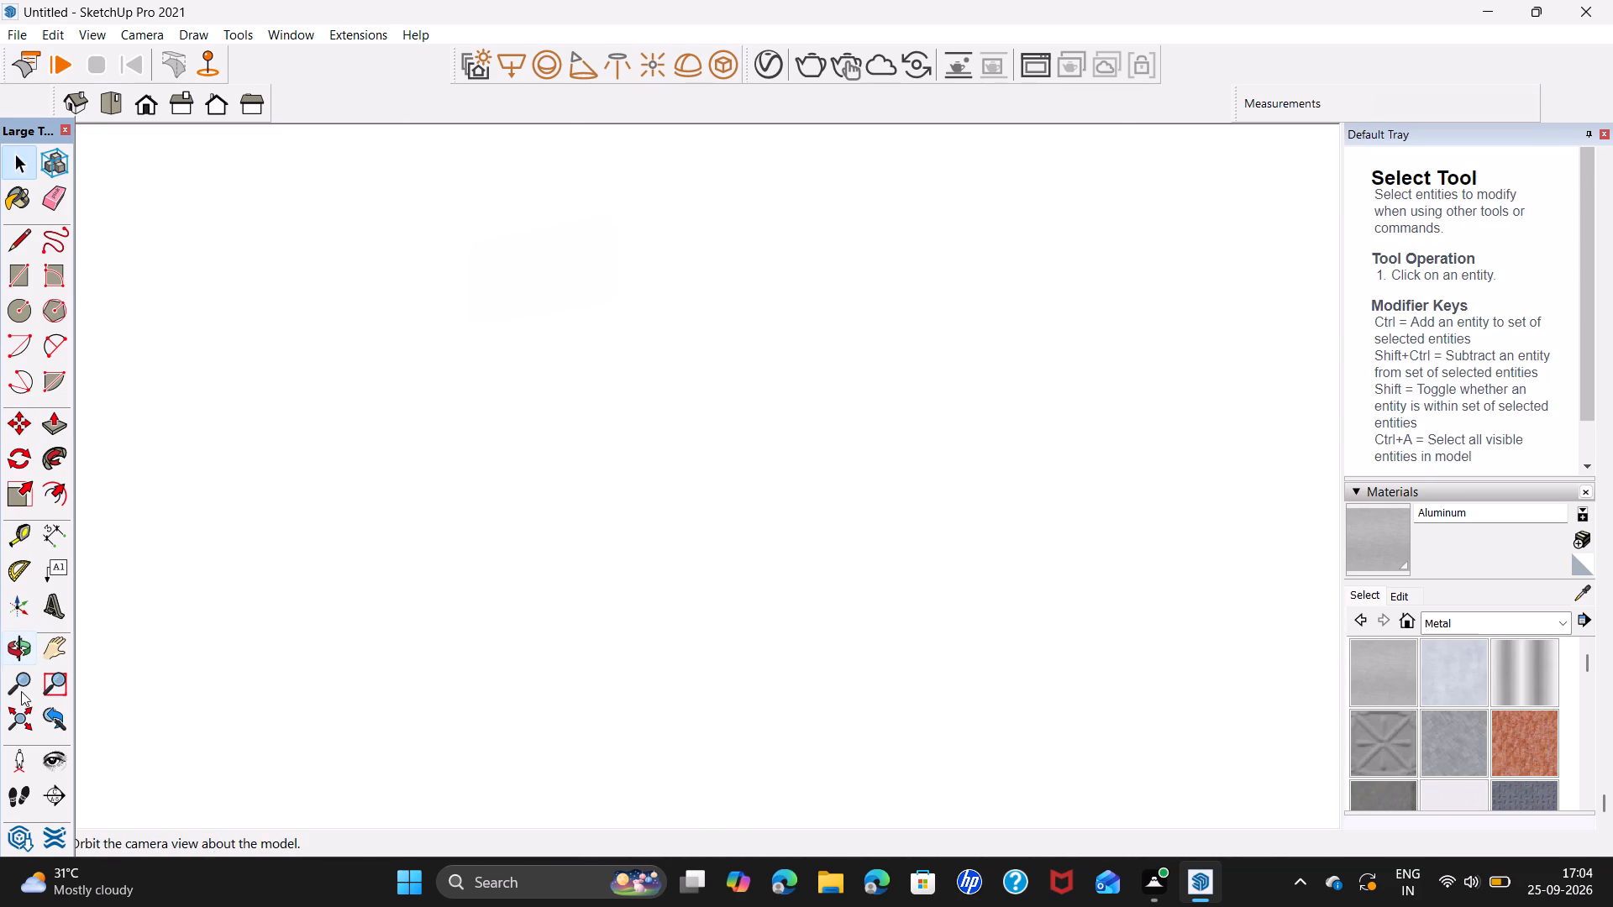
pyautogui.click(33, 705)
pyautogui.click(1259, 547)
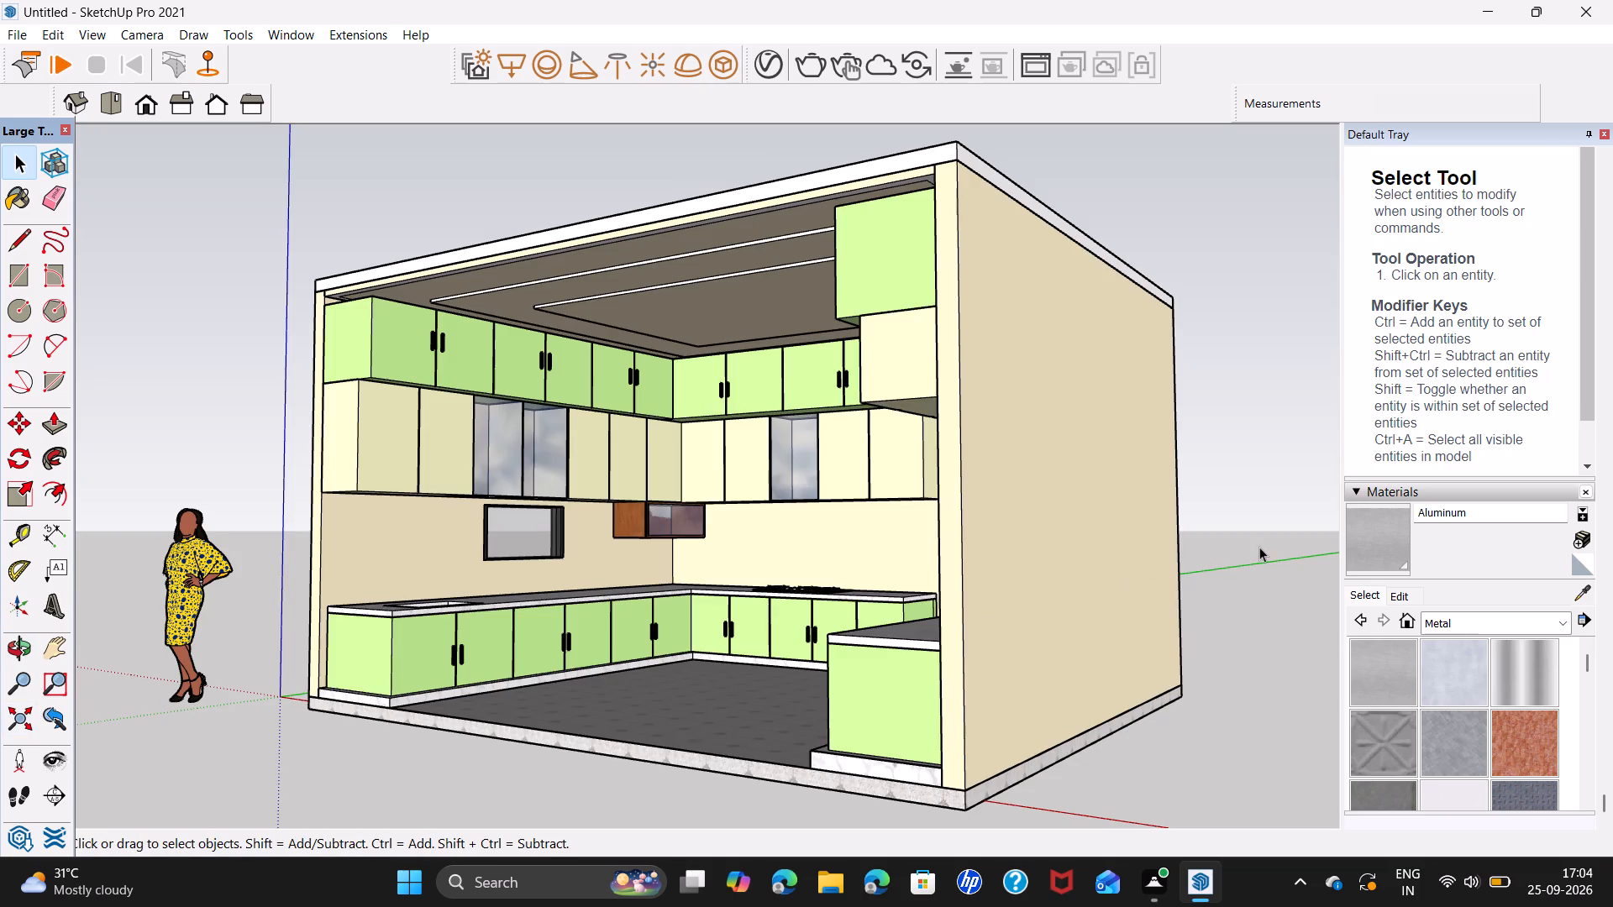
pyautogui.moveTo(621, 663); pyautogui.dragTo(869, 678, button='middle')
pyautogui.moveTo(761, 627); pyautogui.dragTo(651, 635, button='middle')
pyautogui.scroll(2, 651, 681)
pyautogui.keyDown('shift'); pyautogui.moveTo(651, 681); pyautogui.dragTo(658, 681, button='middle'); pyautogui.keyUp('shift')
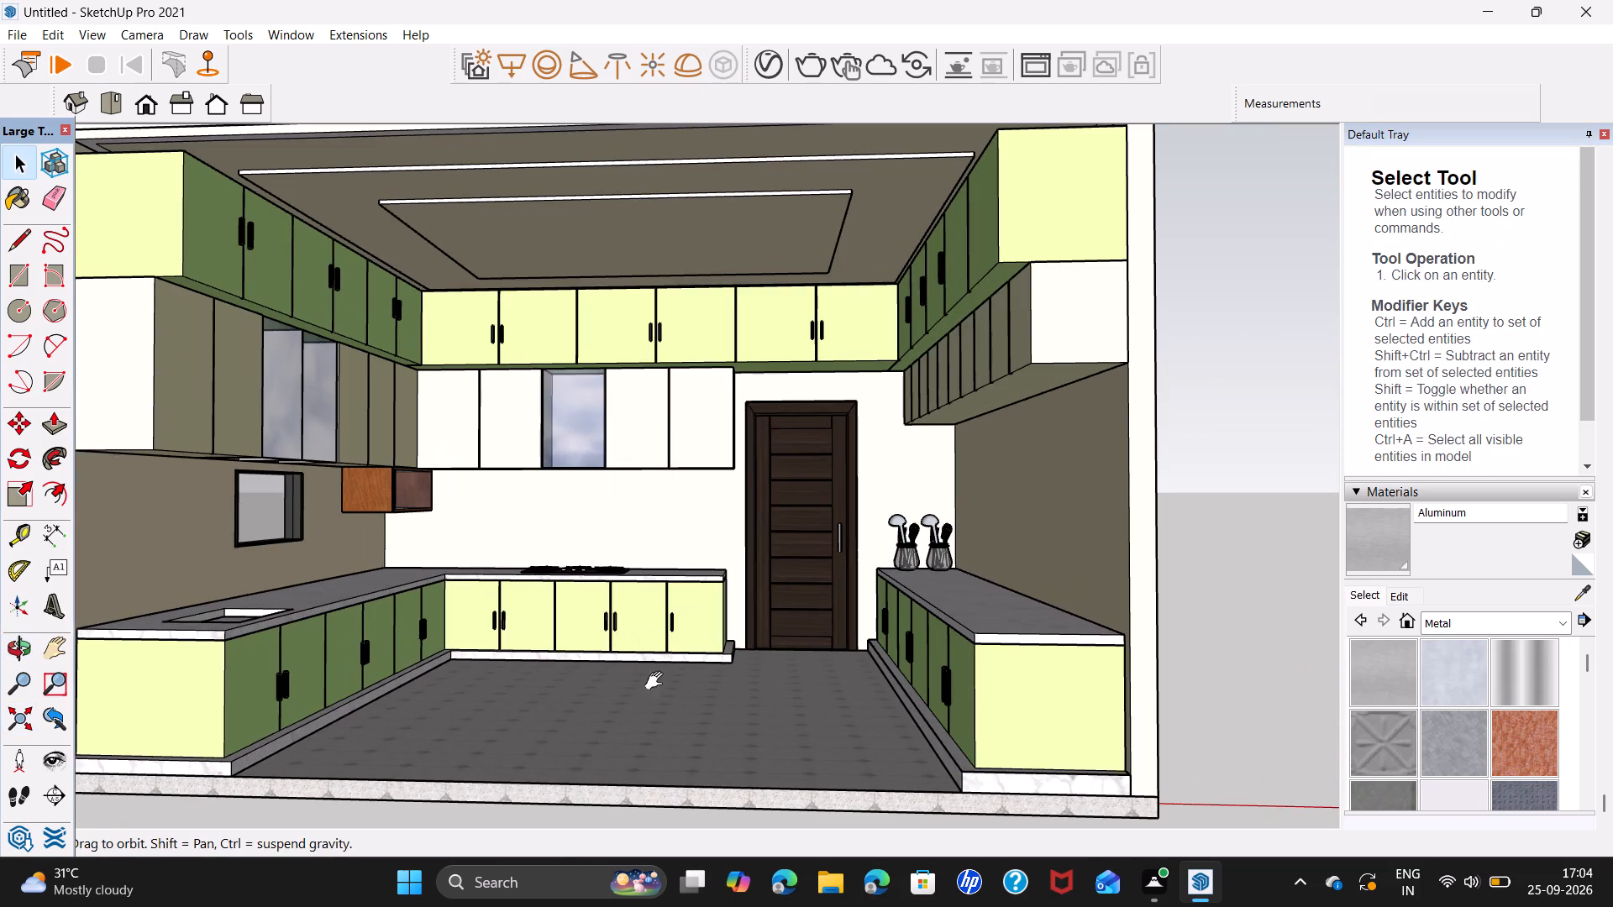
# Save the kitchen model to the Desktop as a SketchUp model named "modern kitchen fuji".
pyautogui.keyDown('shift'); pyautogui.moveTo(658, 681); pyautogui.dragTo(760, 668, button='middle'); pyautogui.keyUp('shift')
pyautogui.moveTo(756, 668); pyautogui.dragTo(777, 674, button='middle')
pyautogui.keyDown('shift'); pyautogui.moveTo(784, 653); pyautogui.dragTo(731, 673, button='middle'); pyautogui.keyUp('shift')
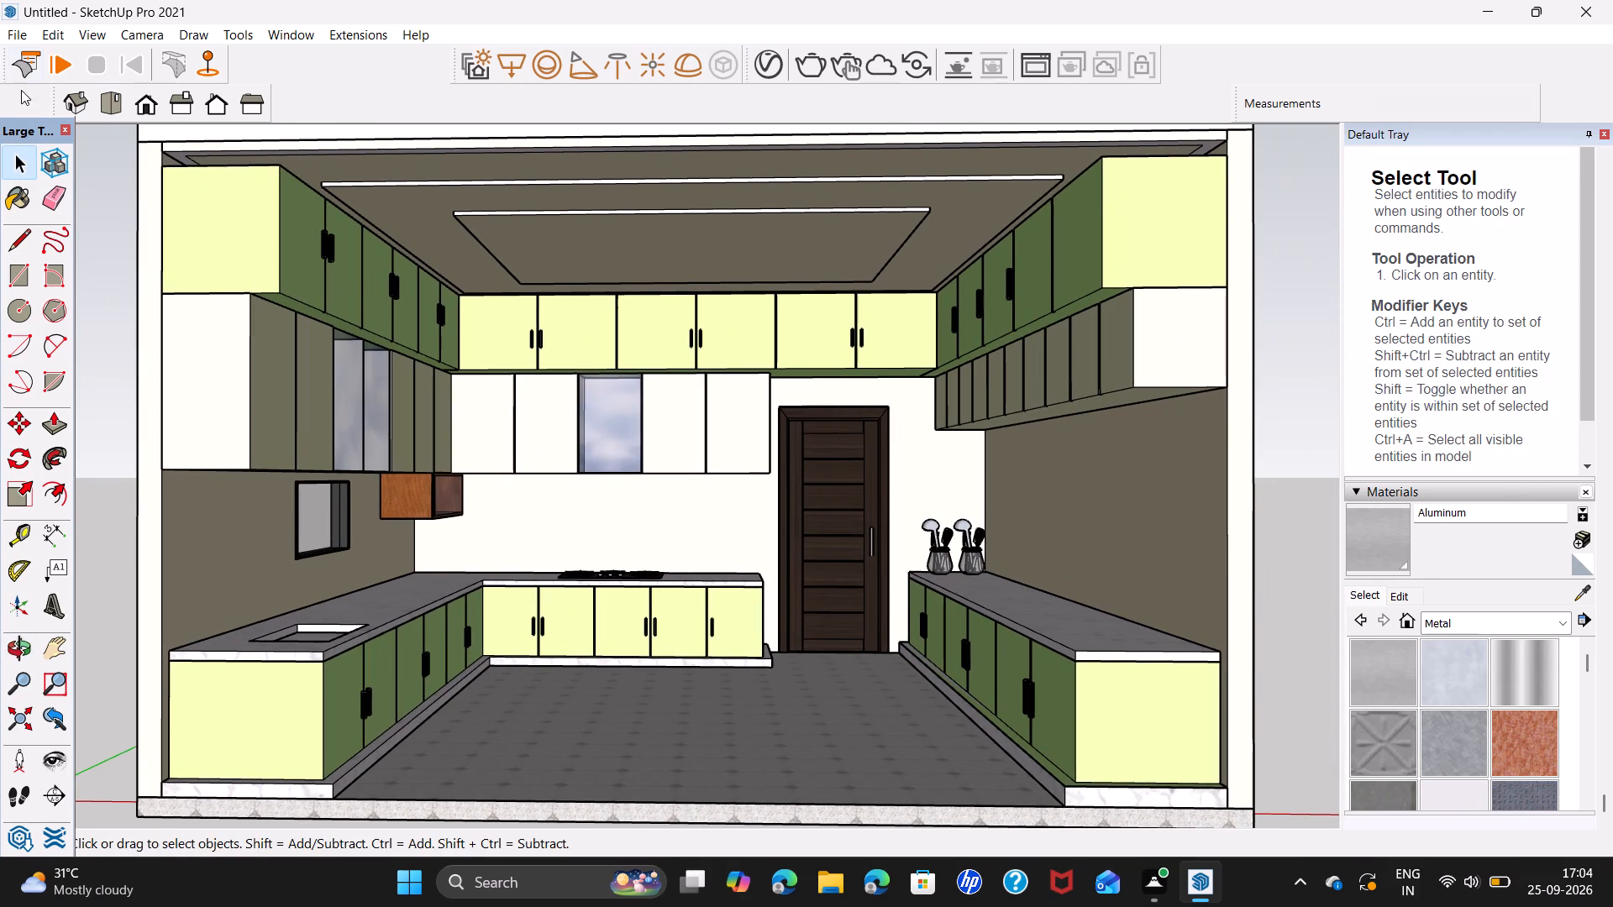
pyautogui.click(27, 34)
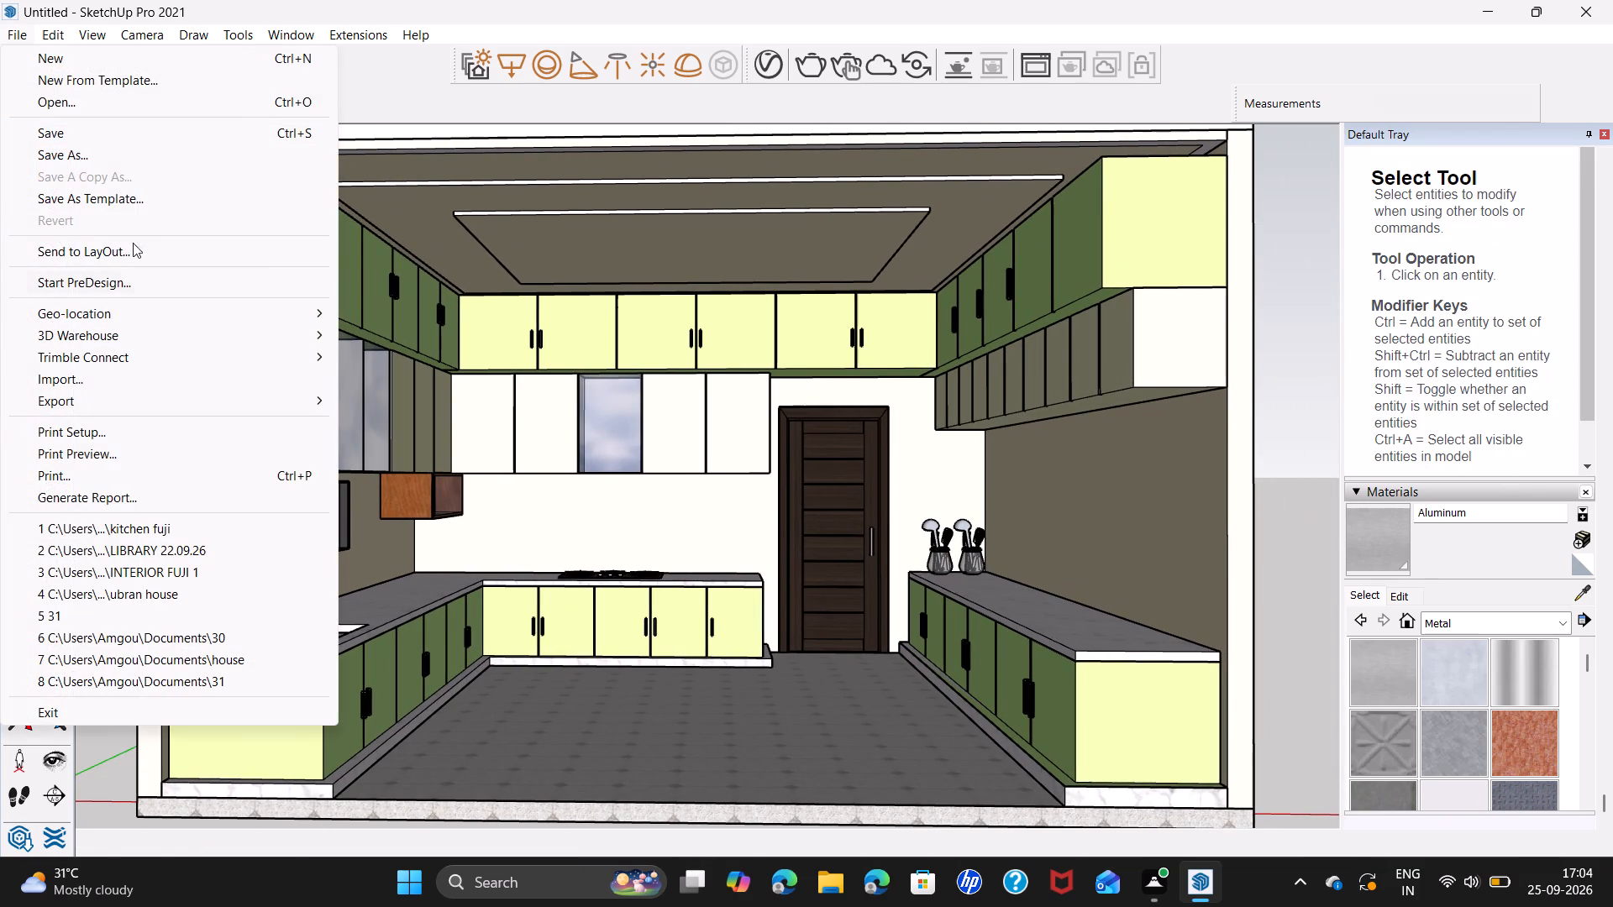
pyautogui.click(183, 157)
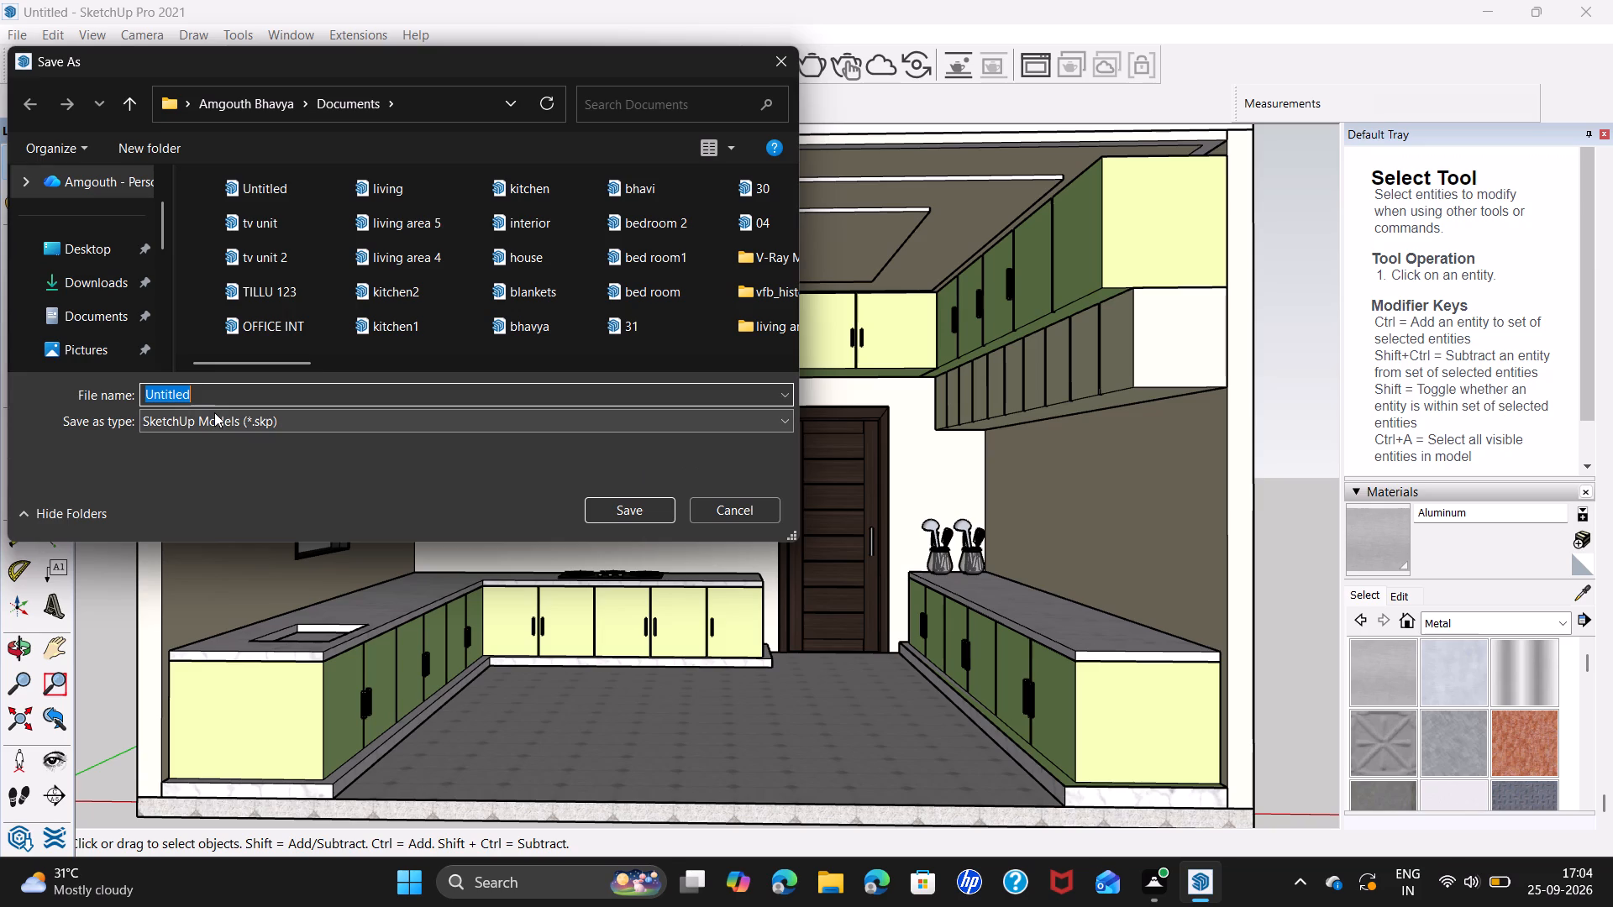
pyautogui.press('BackSpace')
pyautogui.press('BackSpace')
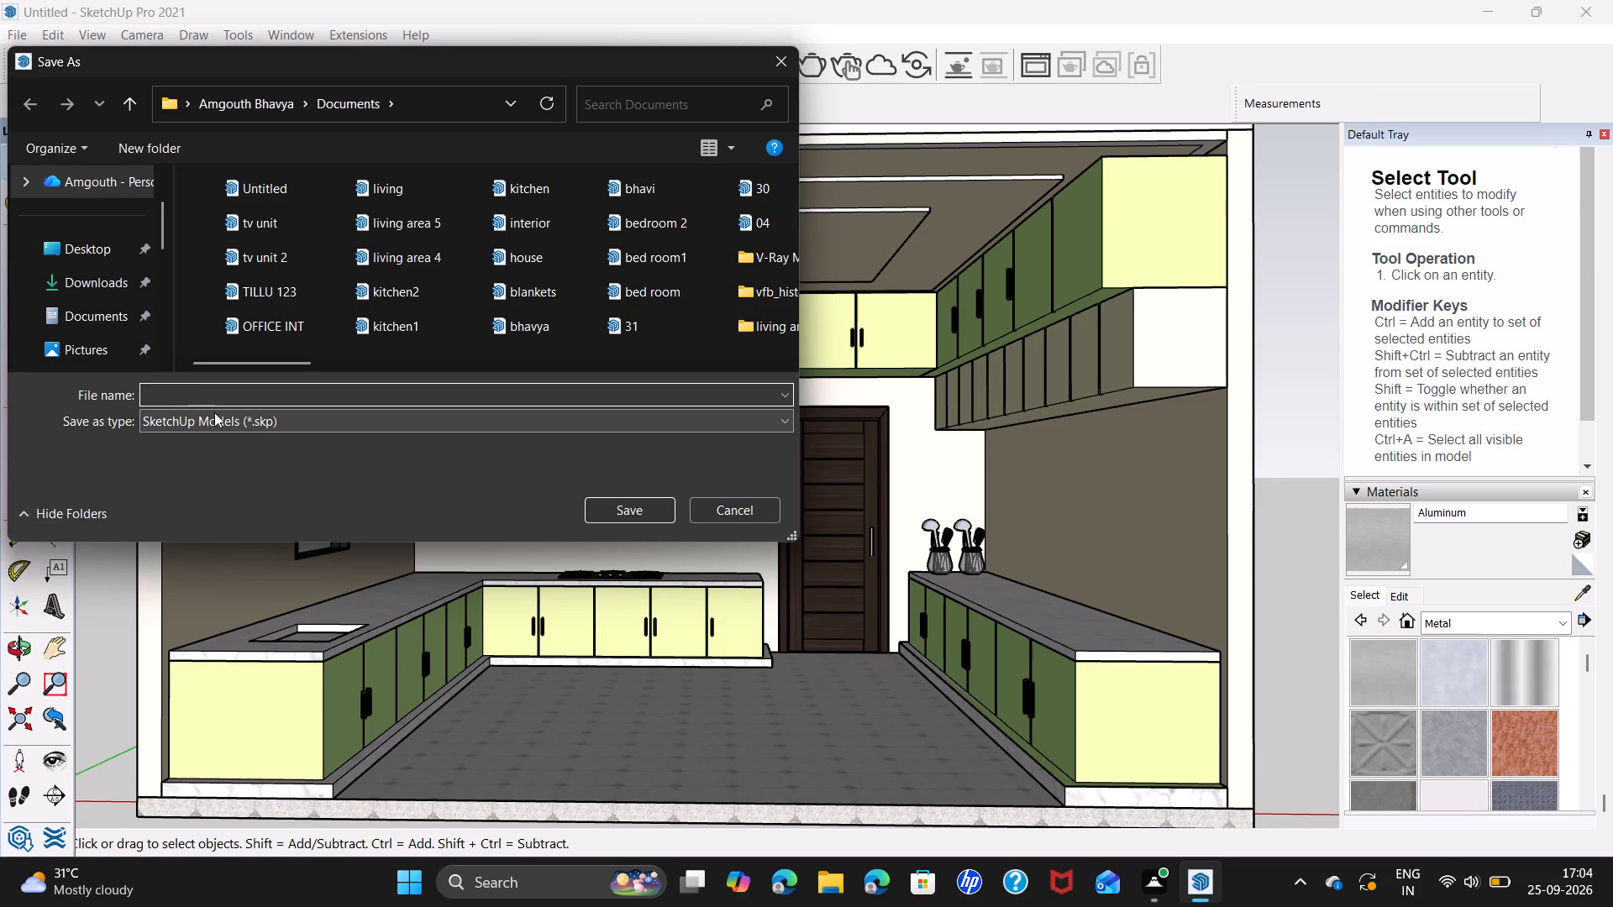
pyautogui.press('m')
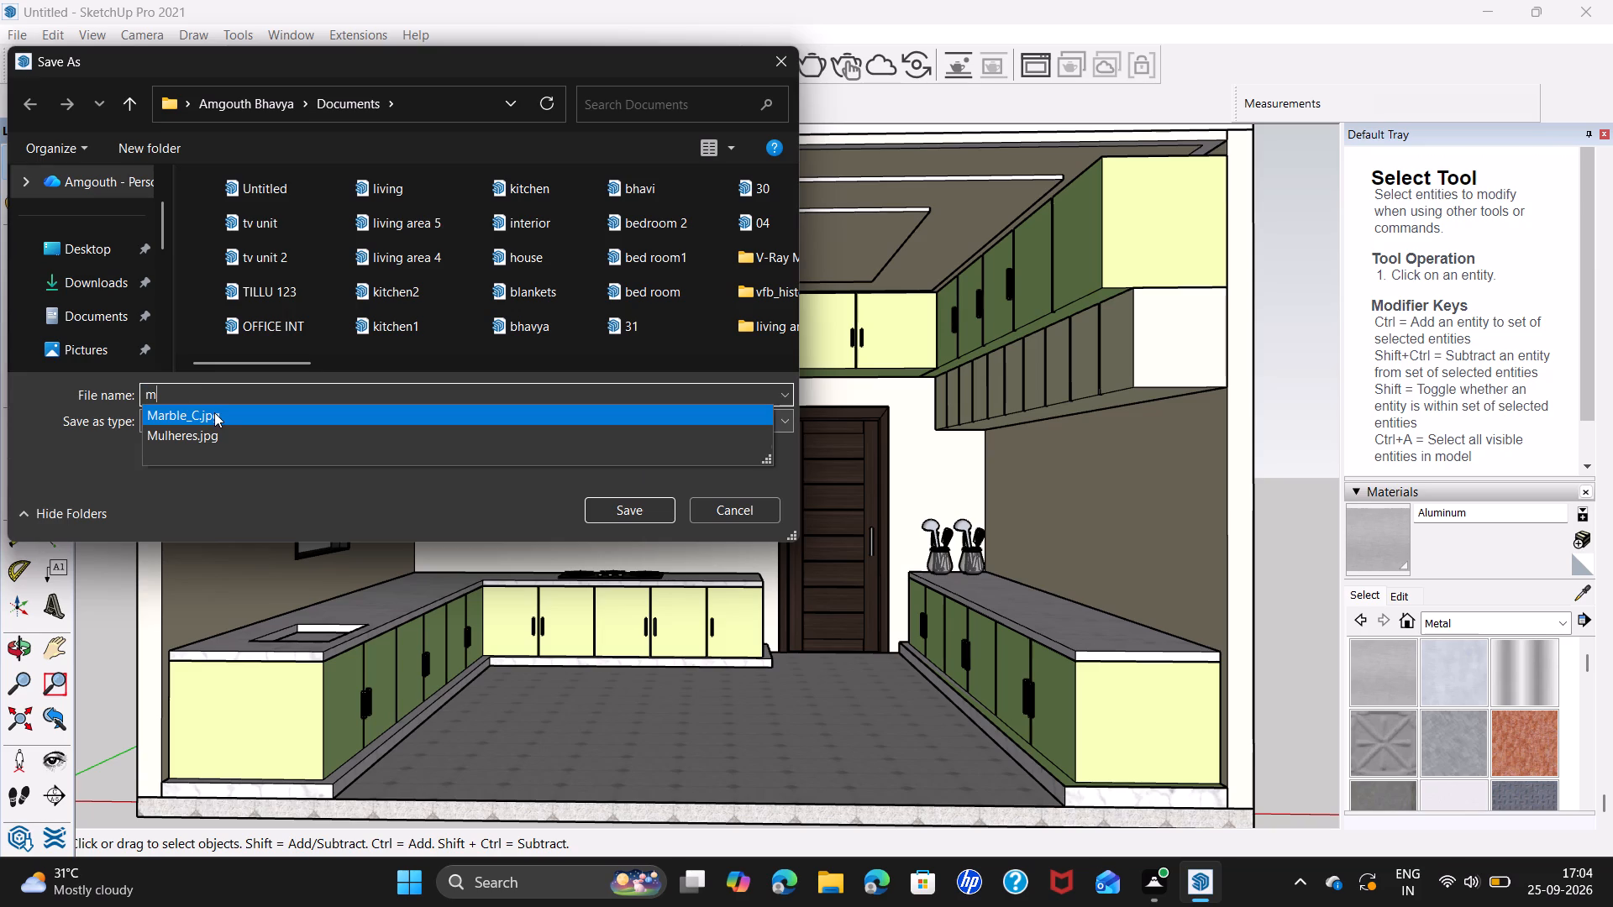
pyautogui.press('o')
pyautogui.write('dern')
pyautogui.press('space')
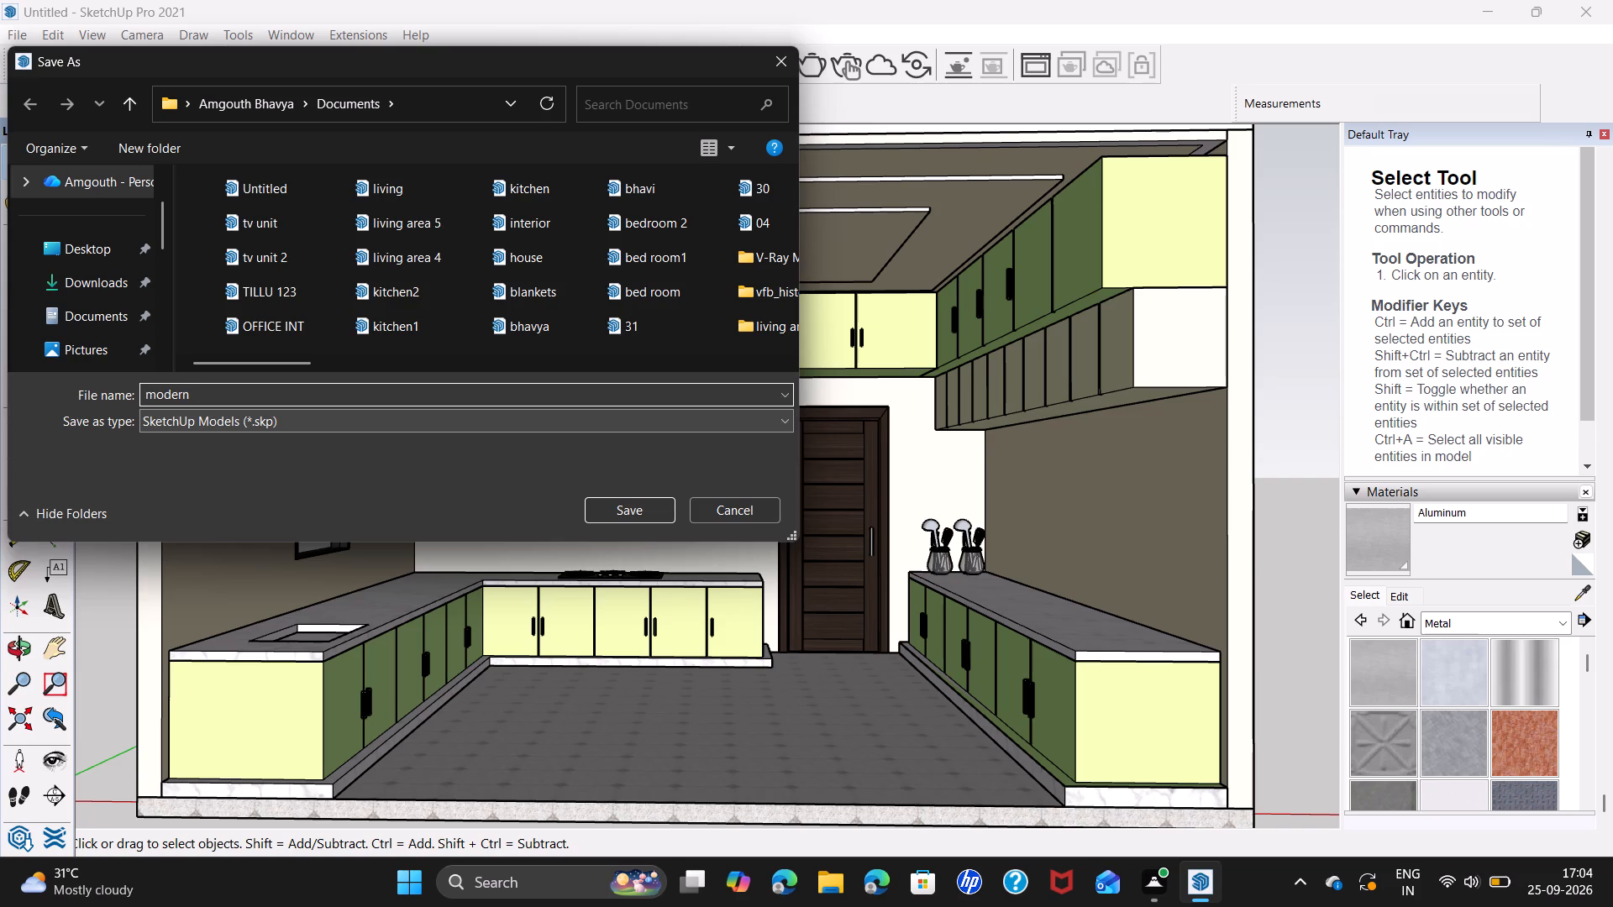
pyautogui.write('kitchen')
pyautogui.press('space')
pyautogui.write('fuji')
pyautogui.click(58, 243)
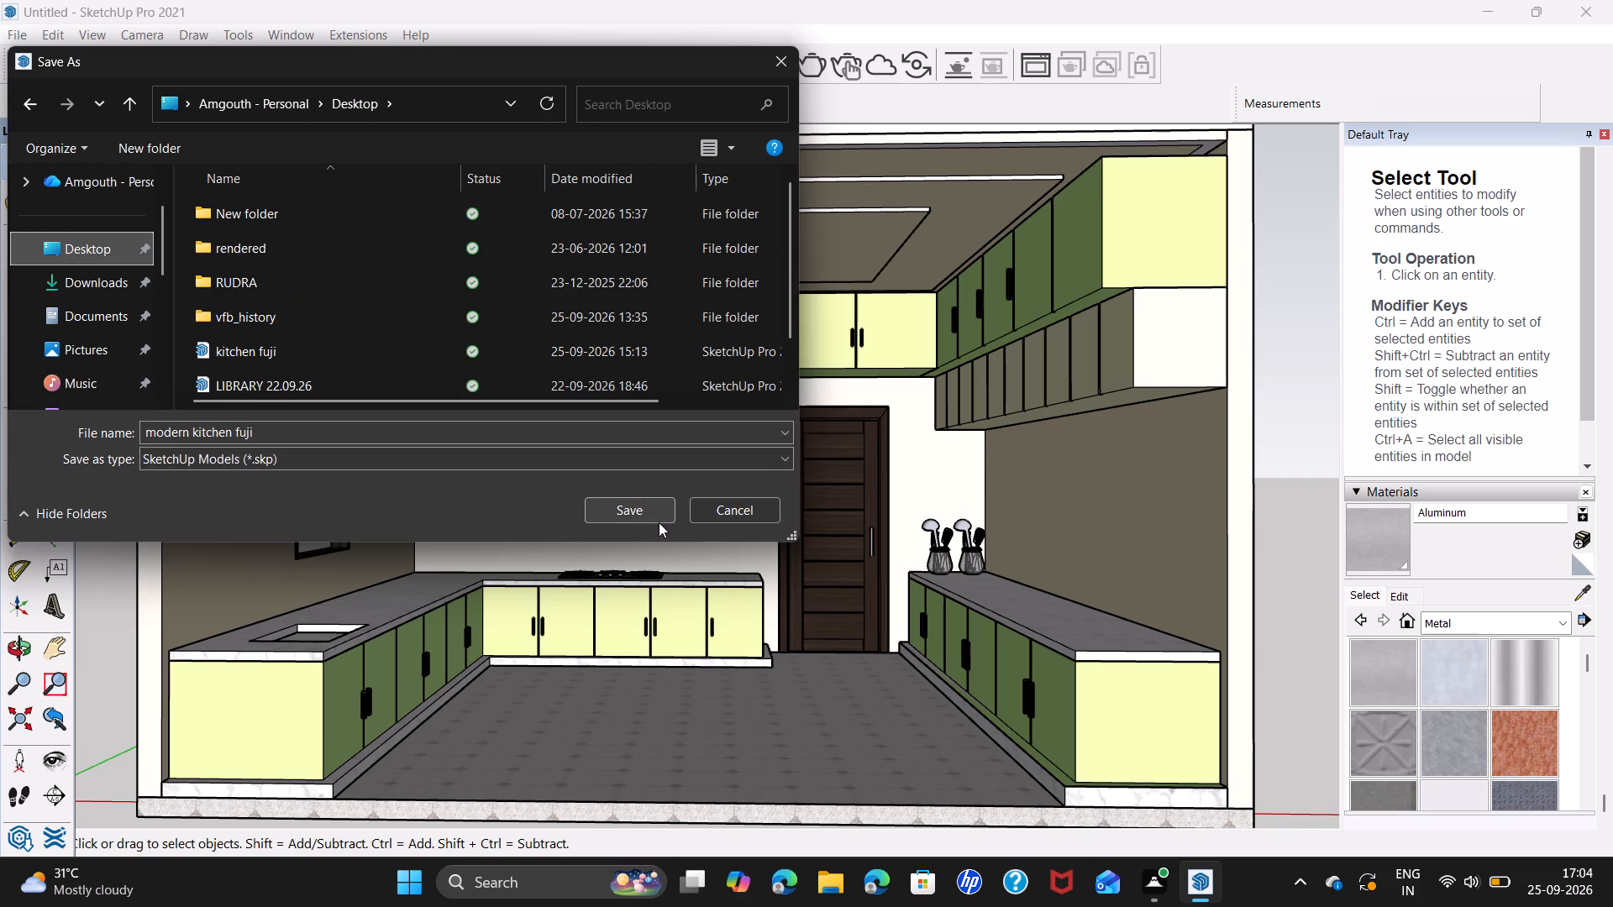
pyautogui.click(659, 522)
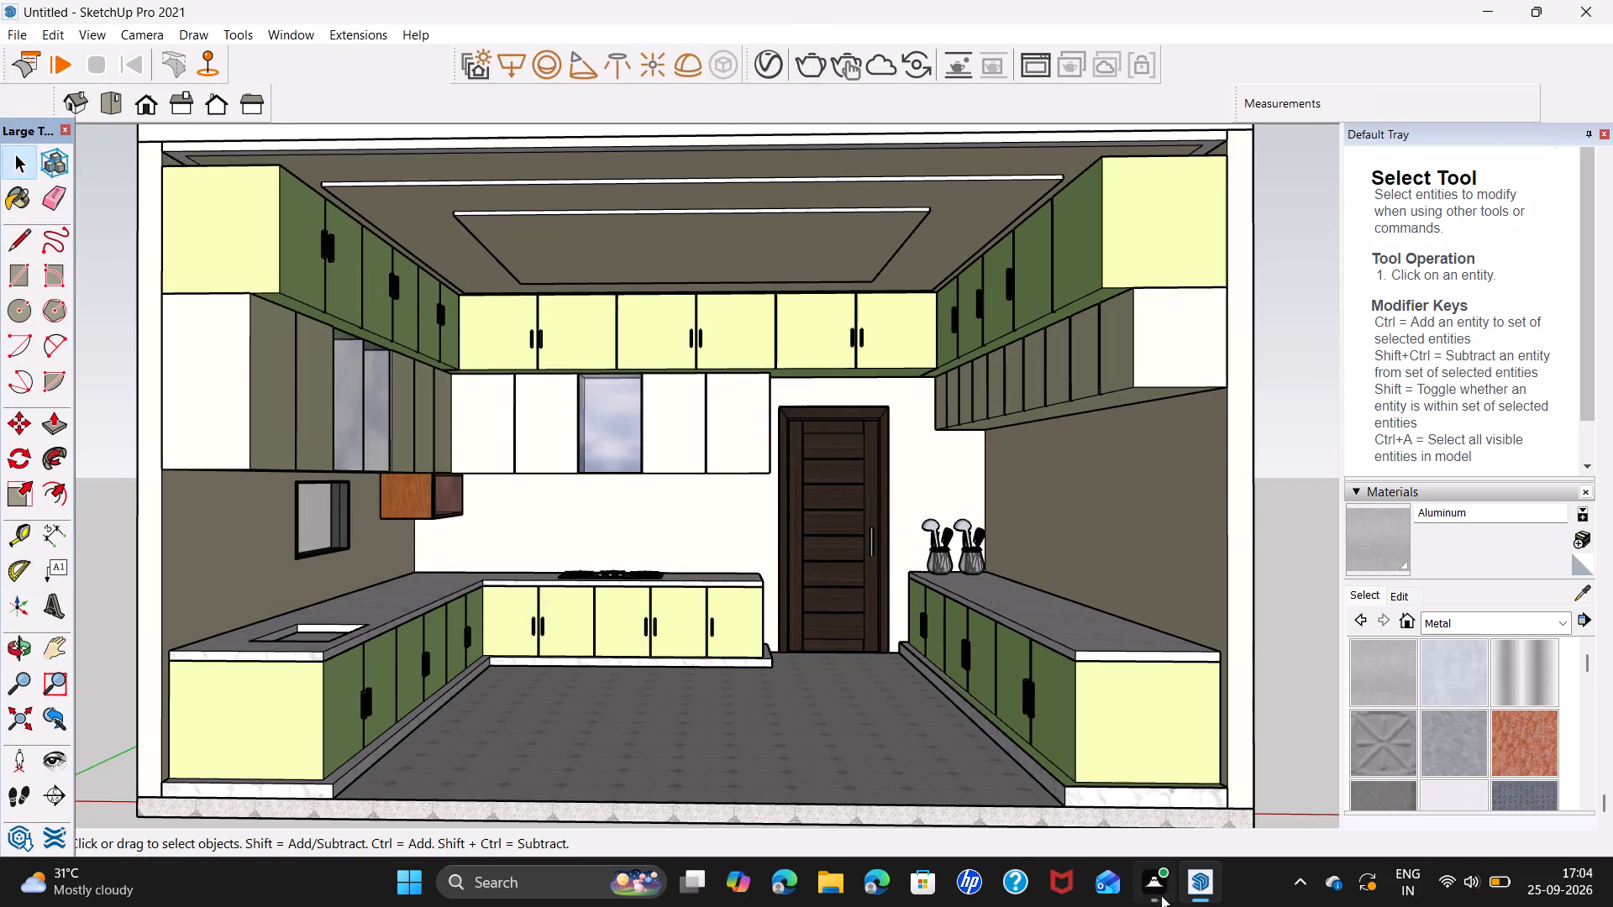